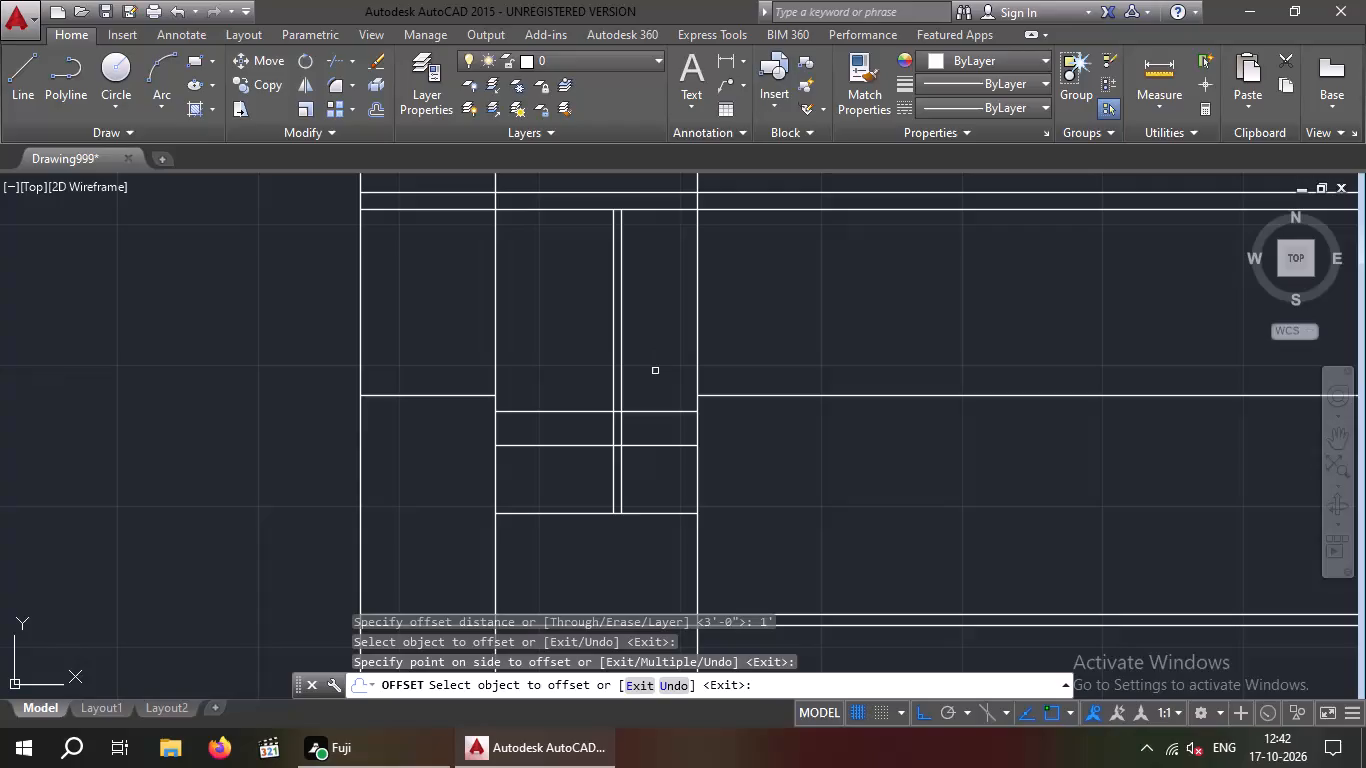
Trim the middle bay's vertical pair to between its upper two short horizontal lines, and trim the topmost short line left of the pair.
{"action": "key", "text": "Escape"}
{"action": "key", "text": "Escape"}
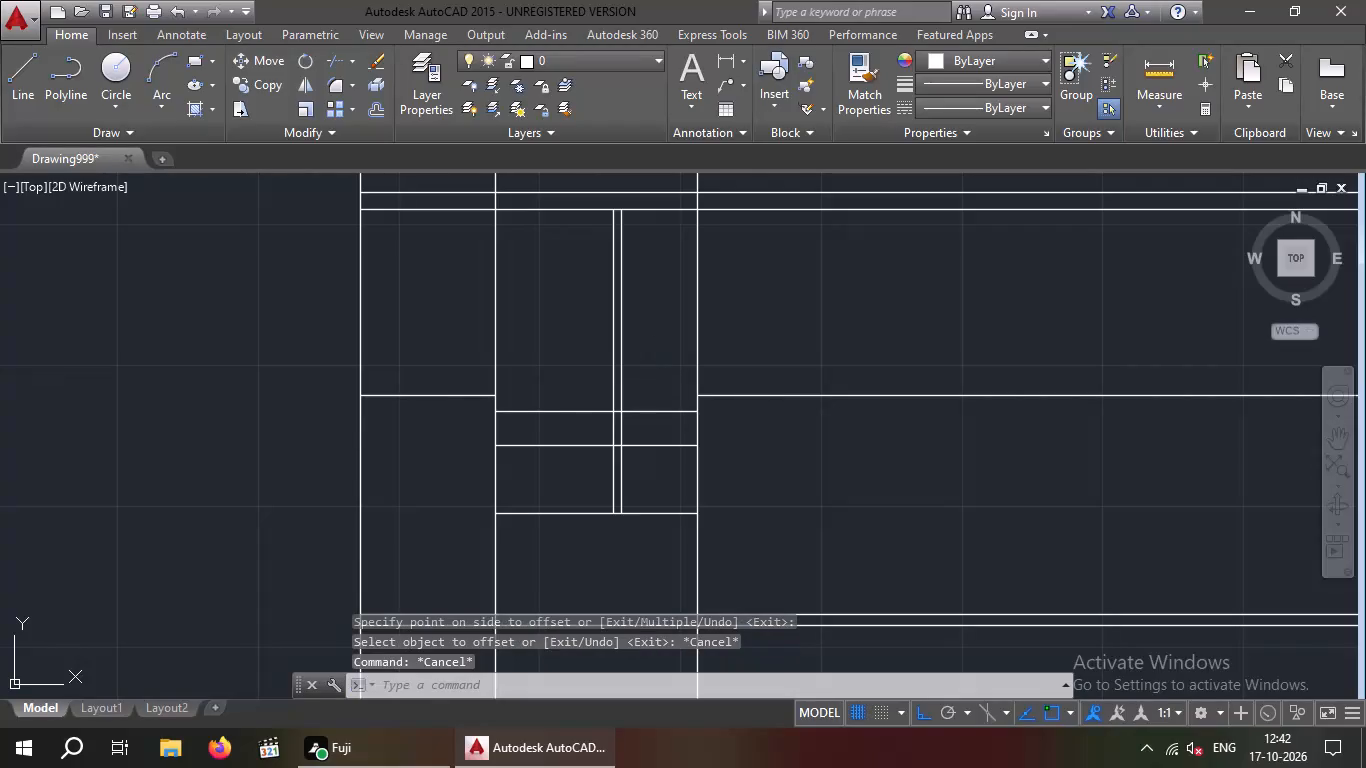
{"action": "key", "text": "t"}
{"action": "key", "text": "r"}
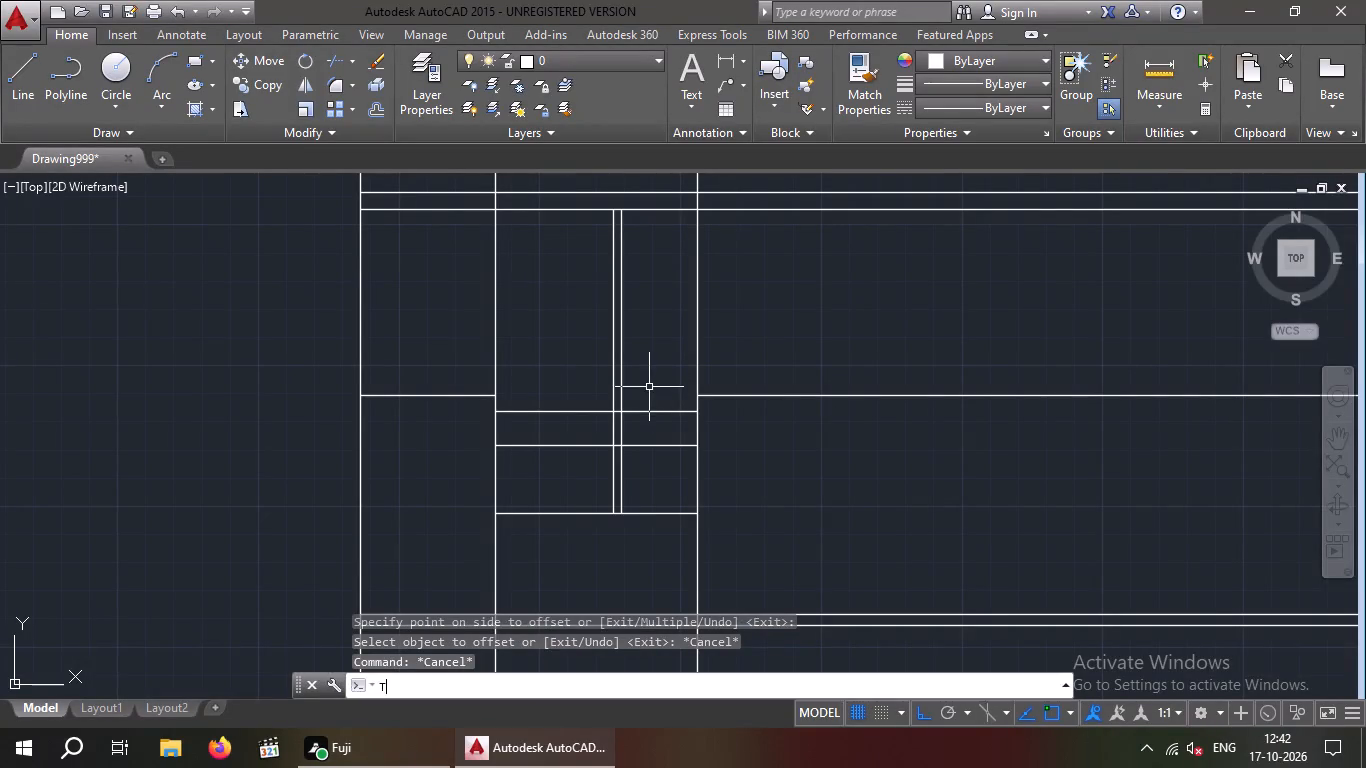
{"action": "key", "text": "space"}
{"action": "key", "text": "space"}
{"action": "left_click_drag", "start_coordinate": [667, 342], "coordinate": [609, 364]}
{"action": "left_click", "coordinate": [588, 369]}
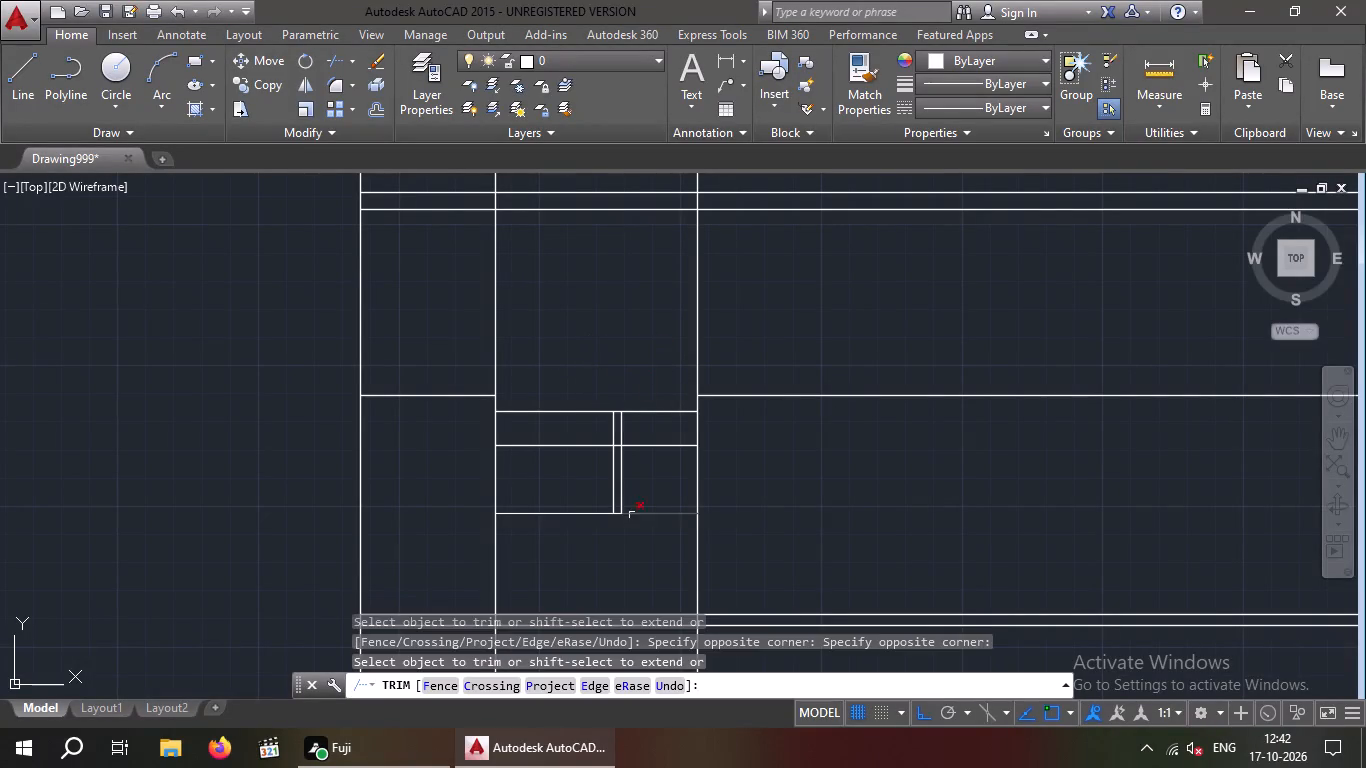
{"action": "left_click_drag", "start_coordinate": [654, 467], "coordinate": [597, 490]}
{"action": "left_click", "coordinate": [581, 492]}
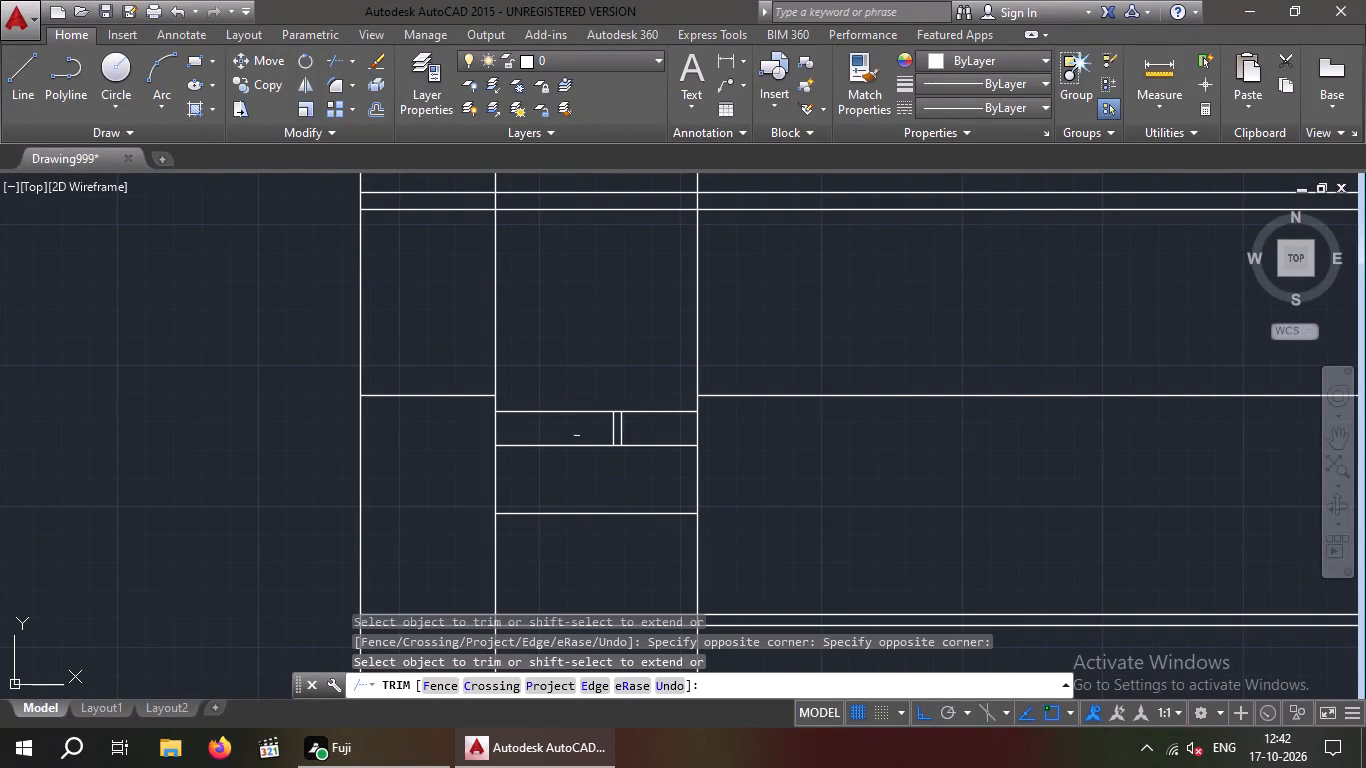
{"action": "left_click", "coordinate": [569, 415]}
{"action": "key", "text": "Escape"}
{"action": "key", "text": "Escape"}
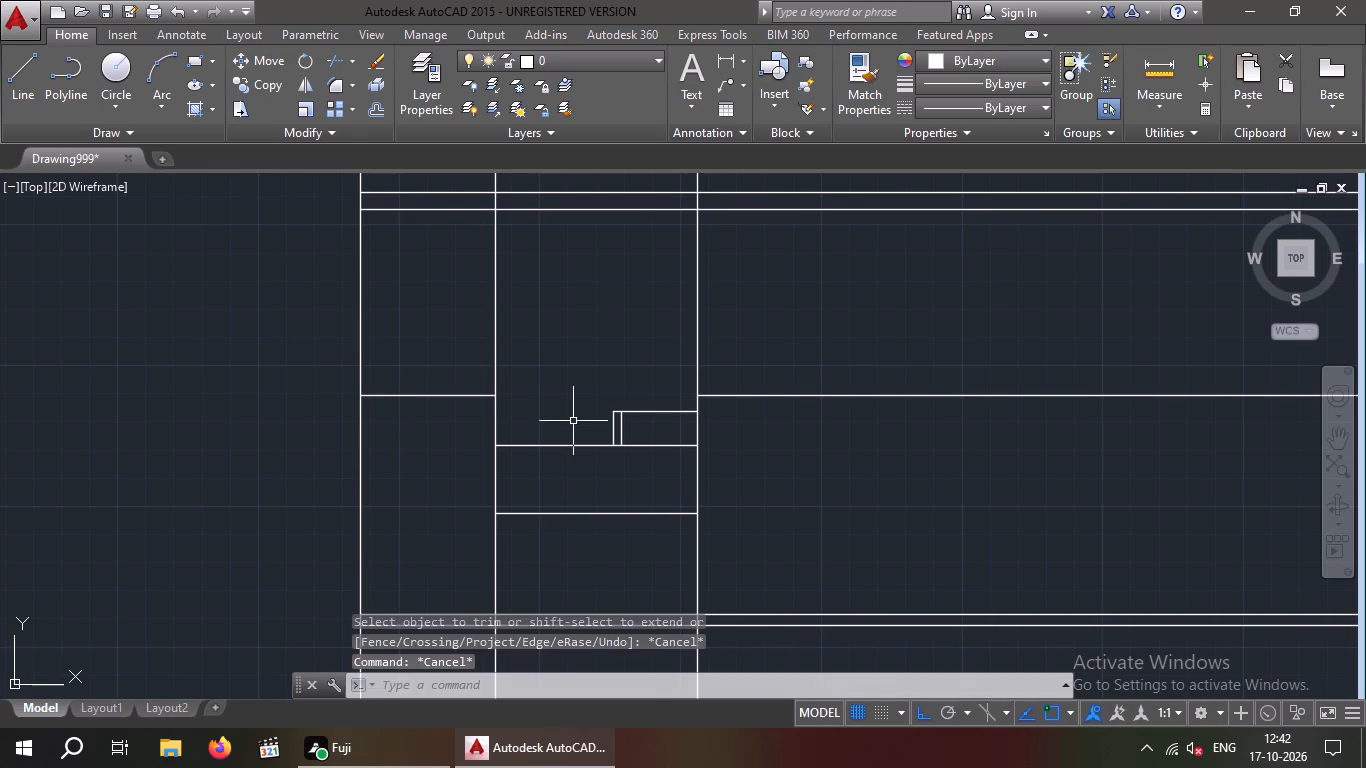
Offset the shortened top line beside the vertical pair in the middle bay 3" downward.
{"action": "key", "text": "o"}
{"action": "key", "text": "Escape"}
{"action": "key", "text": "Escape"}
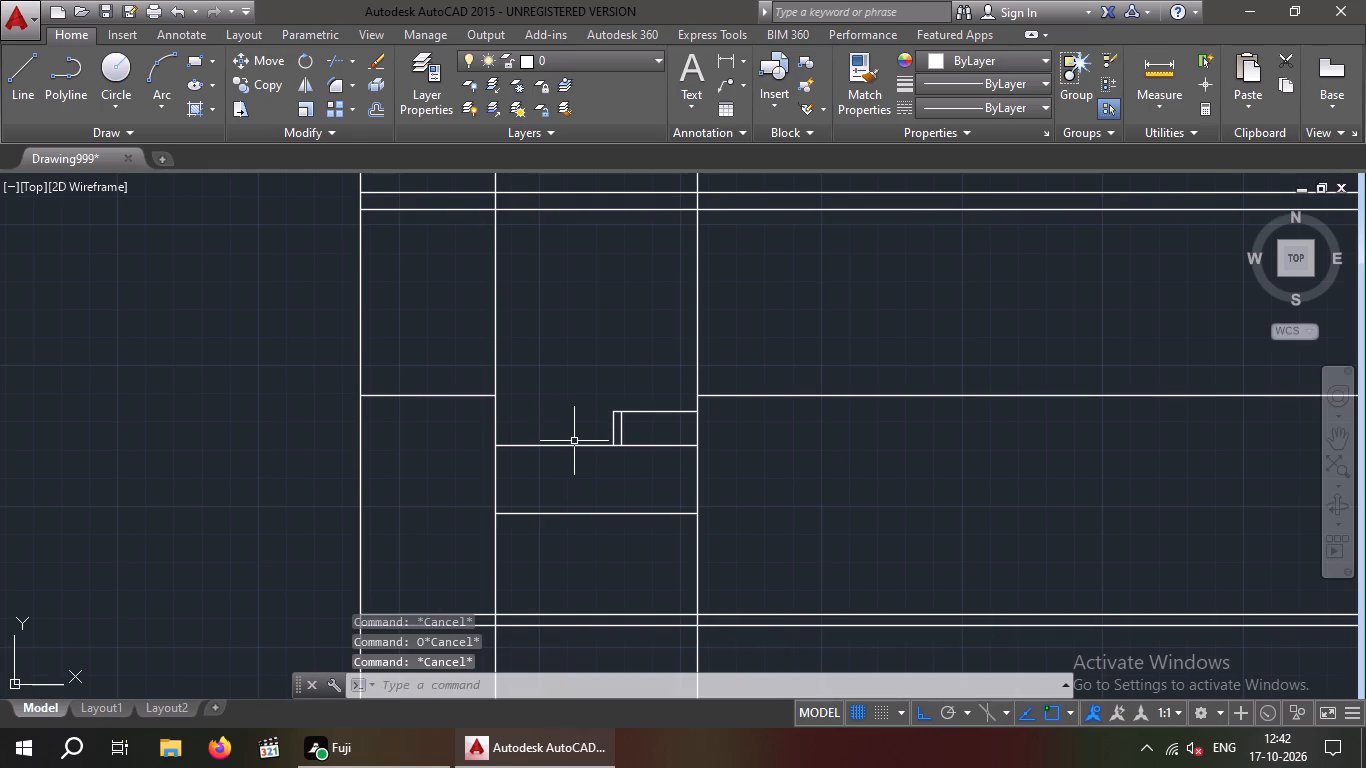
{"action": "key", "text": "o"}
{"action": "key", "text": "Return"}
{"action": "key", "text": "3"}
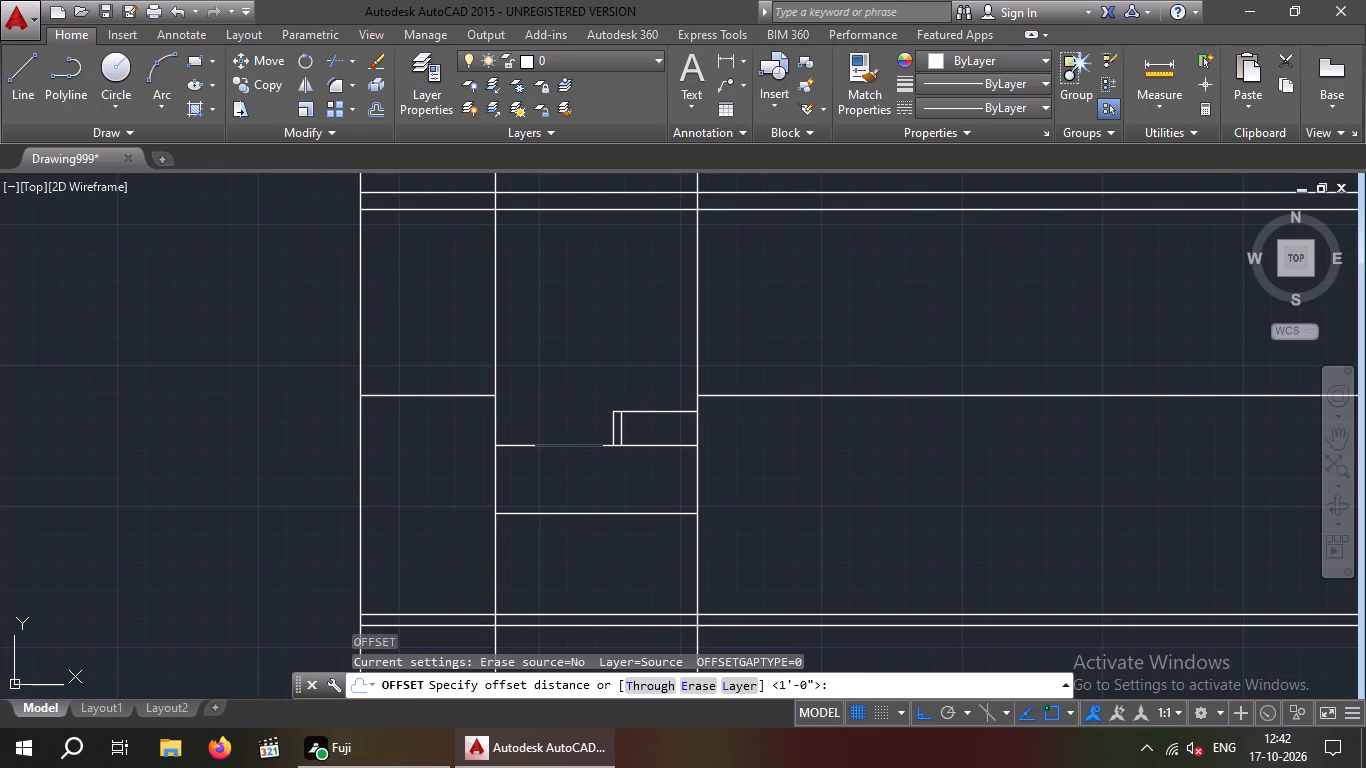
{"action": "key", "text": "shift+quotedbl"}
{"action": "key", "text": "Return"}
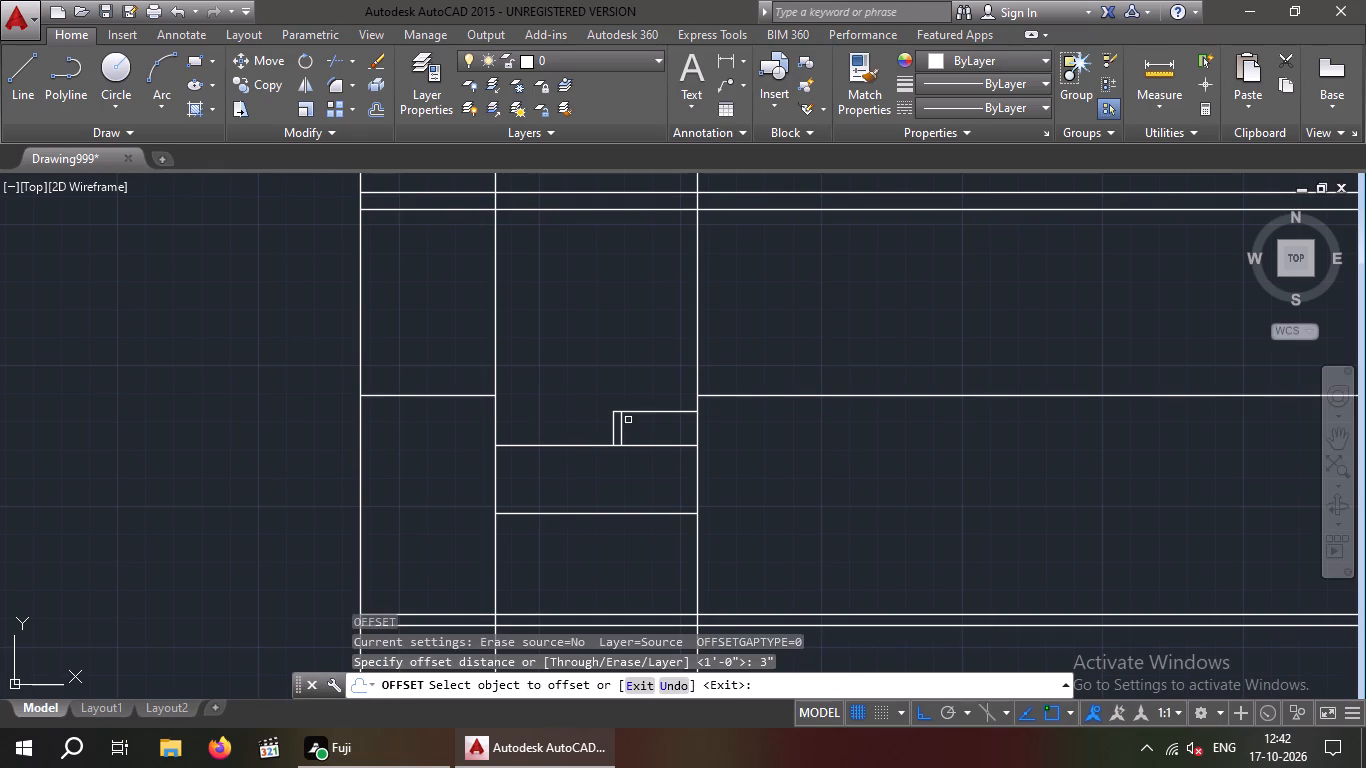
{"action": "left_click_drag", "start_coordinate": [650, 412], "coordinate": [652, 423]}
{"action": "left_click", "coordinate": [652, 424]}
{"action": "key", "text": "Escape"}
{"action": "key", "text": "Escape"}
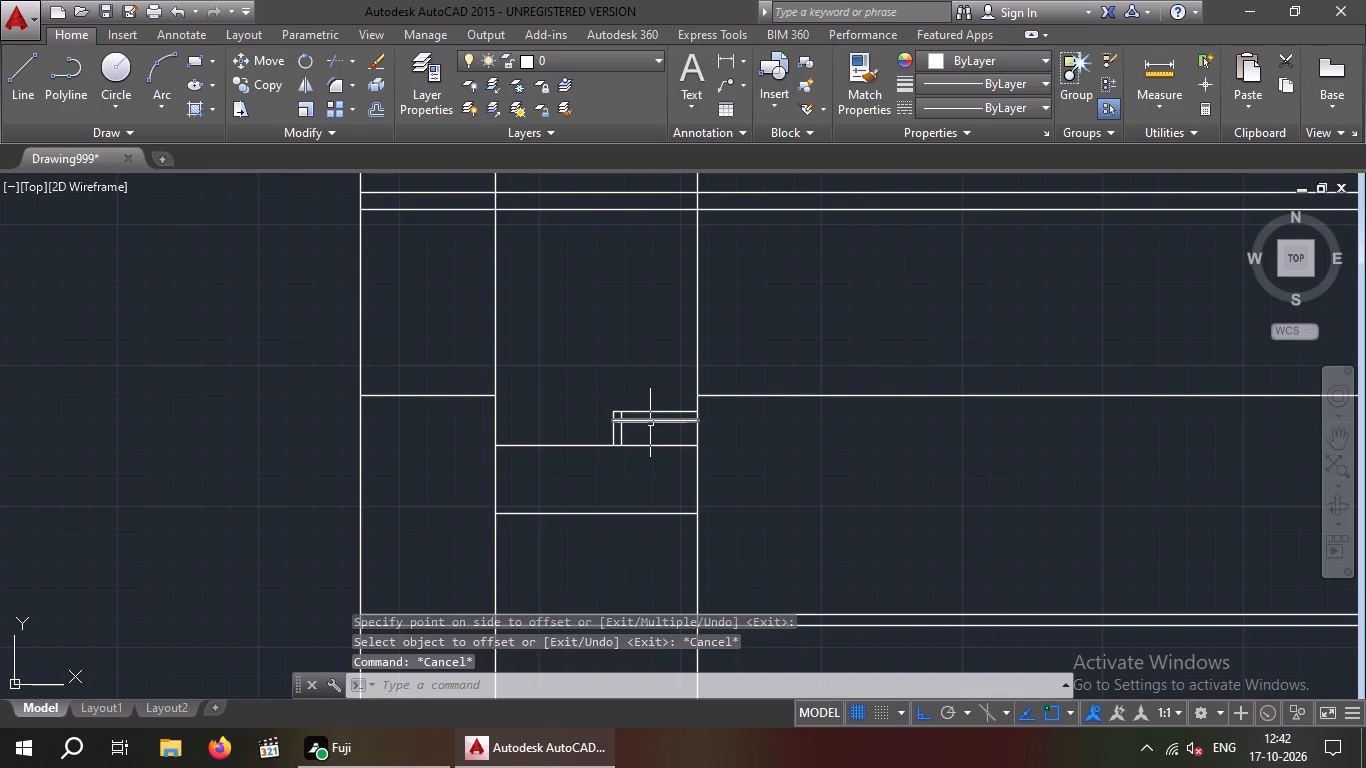
Trim the overlapping line ends at the small frame's upper corner in the middle bay, leaving a clean double-line L shape.
{"action": "key", "text": "t"}
{"action": "key", "text": "r"}
{"action": "key", "text": "space"}
{"action": "key", "text": "space"}
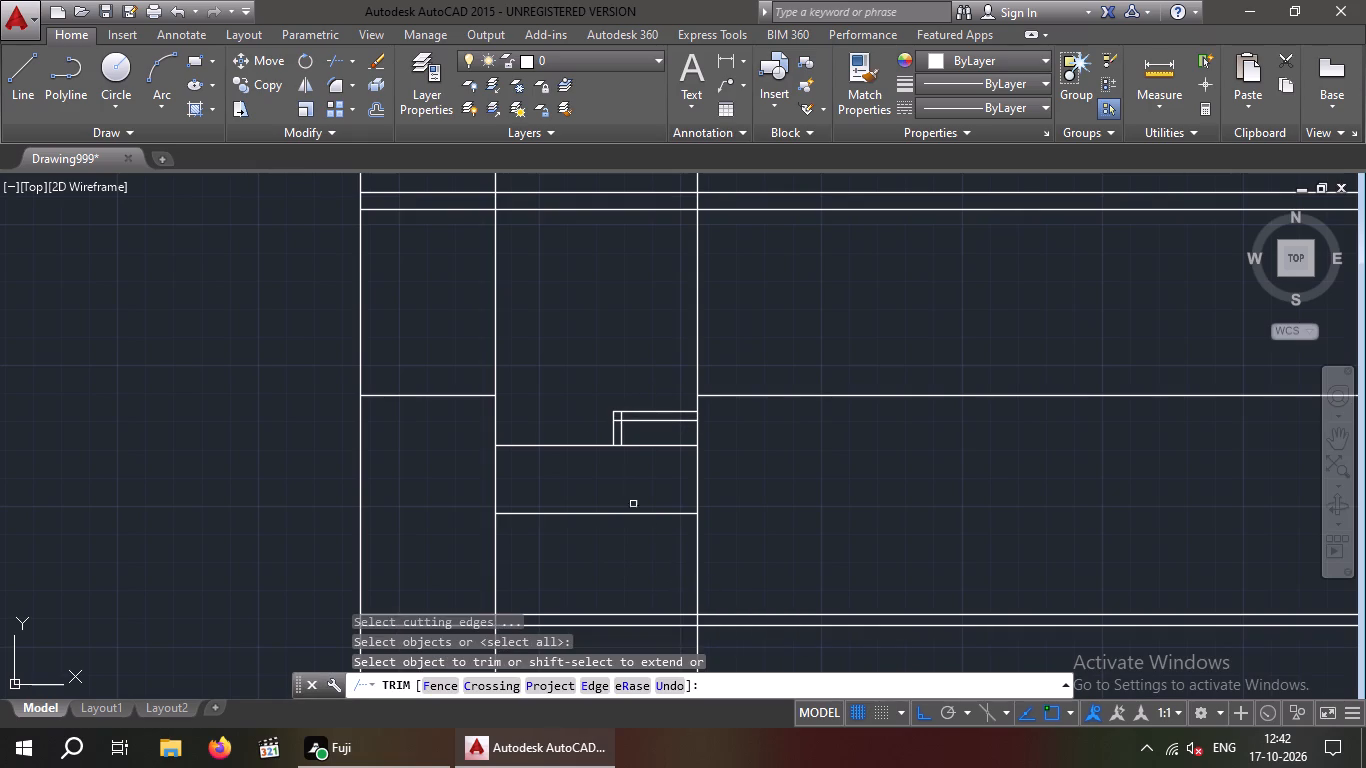
{"action": "scroll", "coordinate": [600, 406], "scroll_direction": "up", "scroll_amount": 3}
{"action": "left_click_drag", "start_coordinate": [690, 442], "coordinate": [679, 443]}
{"action": "left_click", "coordinate": [662, 446]}
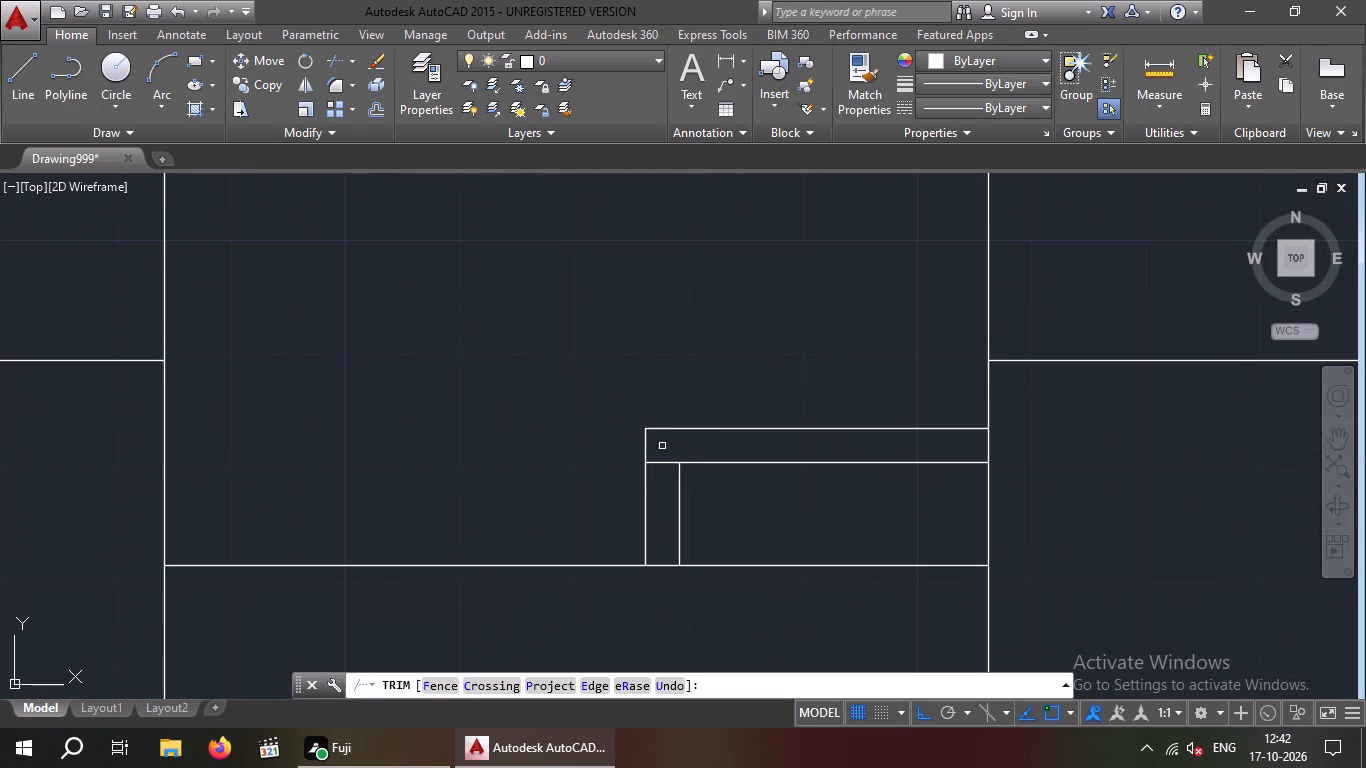
{"action": "left_click_drag", "start_coordinate": [668, 480], "coordinate": [668, 468]}
{"action": "left_click", "coordinate": [668, 449]}
{"action": "left_click", "coordinate": [665, 462]}
{"action": "scroll", "coordinate": [664, 462], "scroll_direction": "down", "scroll_amount": 1}
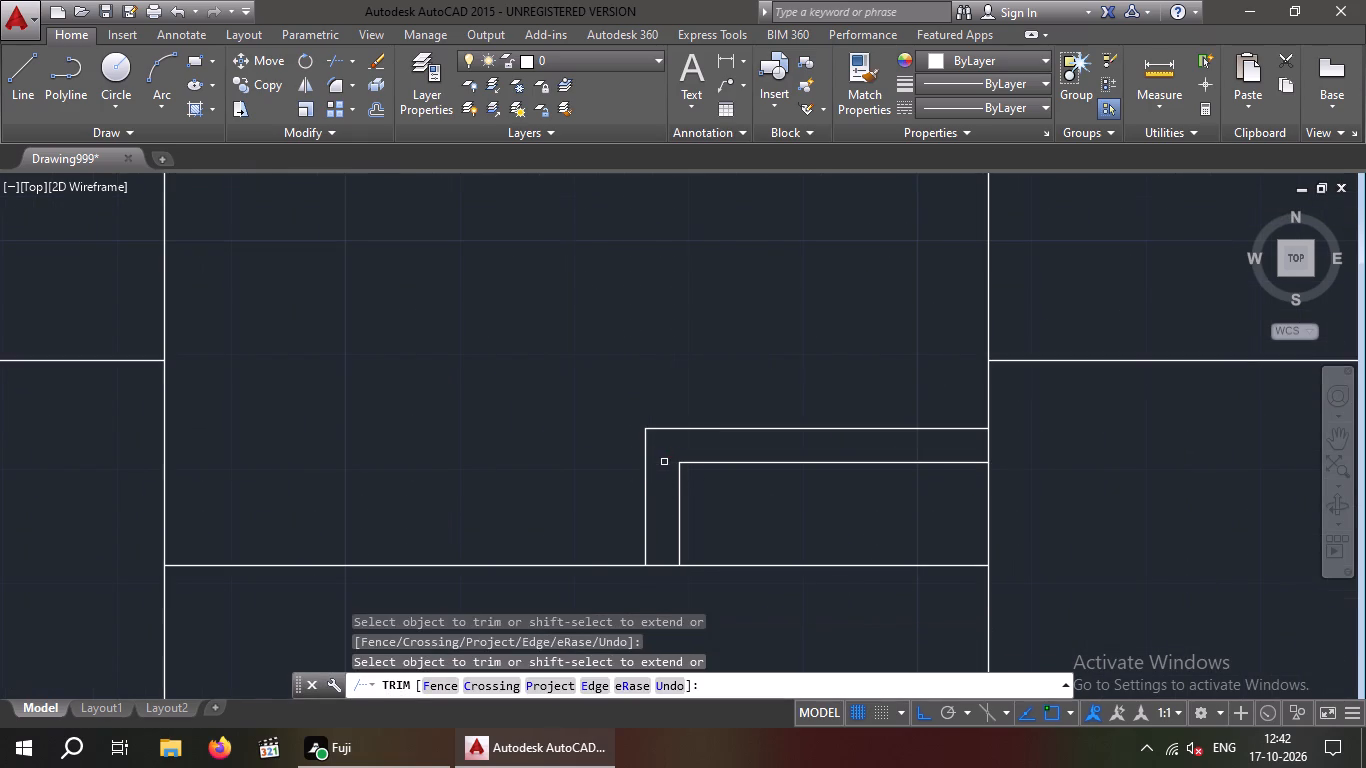
{"action": "scroll", "coordinate": [664, 462], "scroll_direction": "down", "scroll_amount": 1}
{"action": "key", "text": "Escape"}
{"action": "key", "text": "Escape"}
Erase the short horizontal line below the small L-shaped frame's base line in the middle bay.
{"action": "scroll", "coordinate": [577, 414], "scroll_direction": "down", "scroll_amount": 3}
{"action": "middle_click_drag", "start_coordinate": [597, 487], "coordinate": [597, 485]}
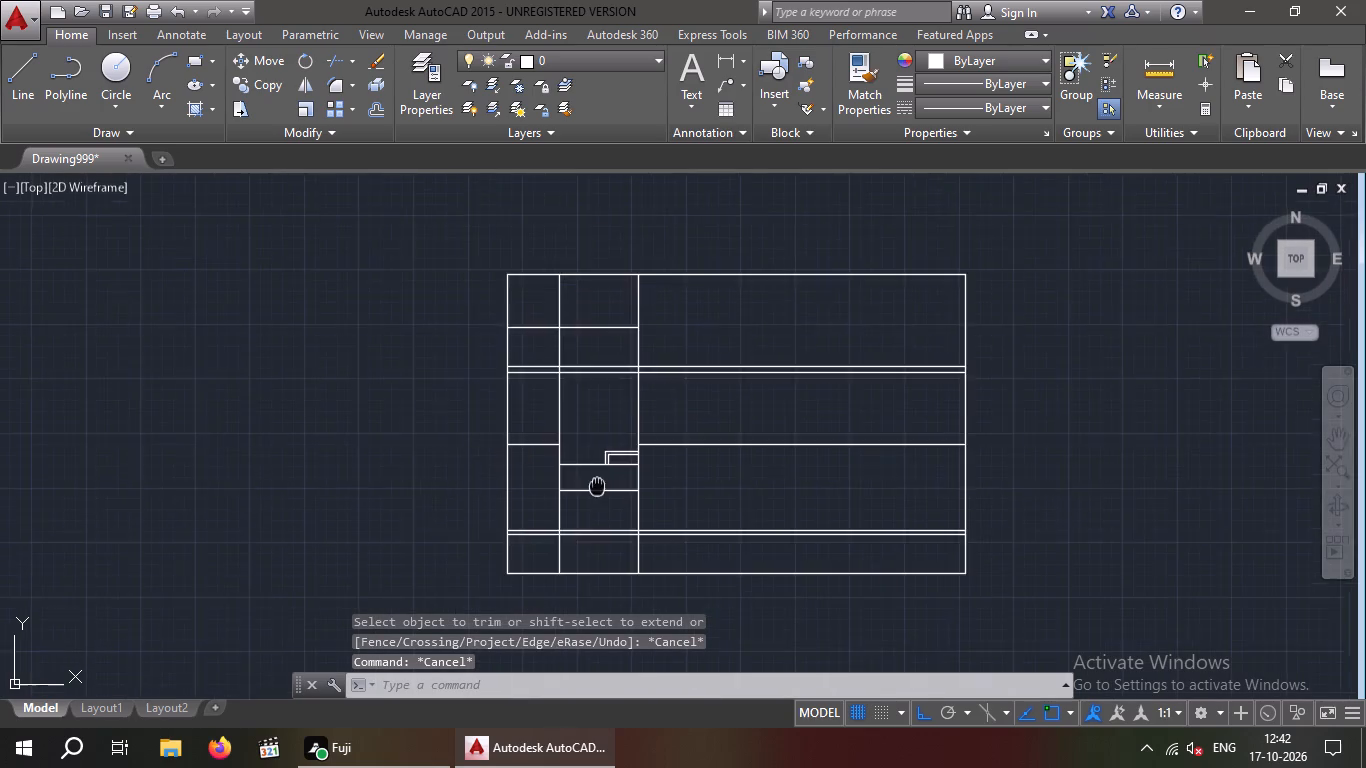
{"action": "middle_click_drag", "start_coordinate": [597, 485], "coordinate": [605, 447]}
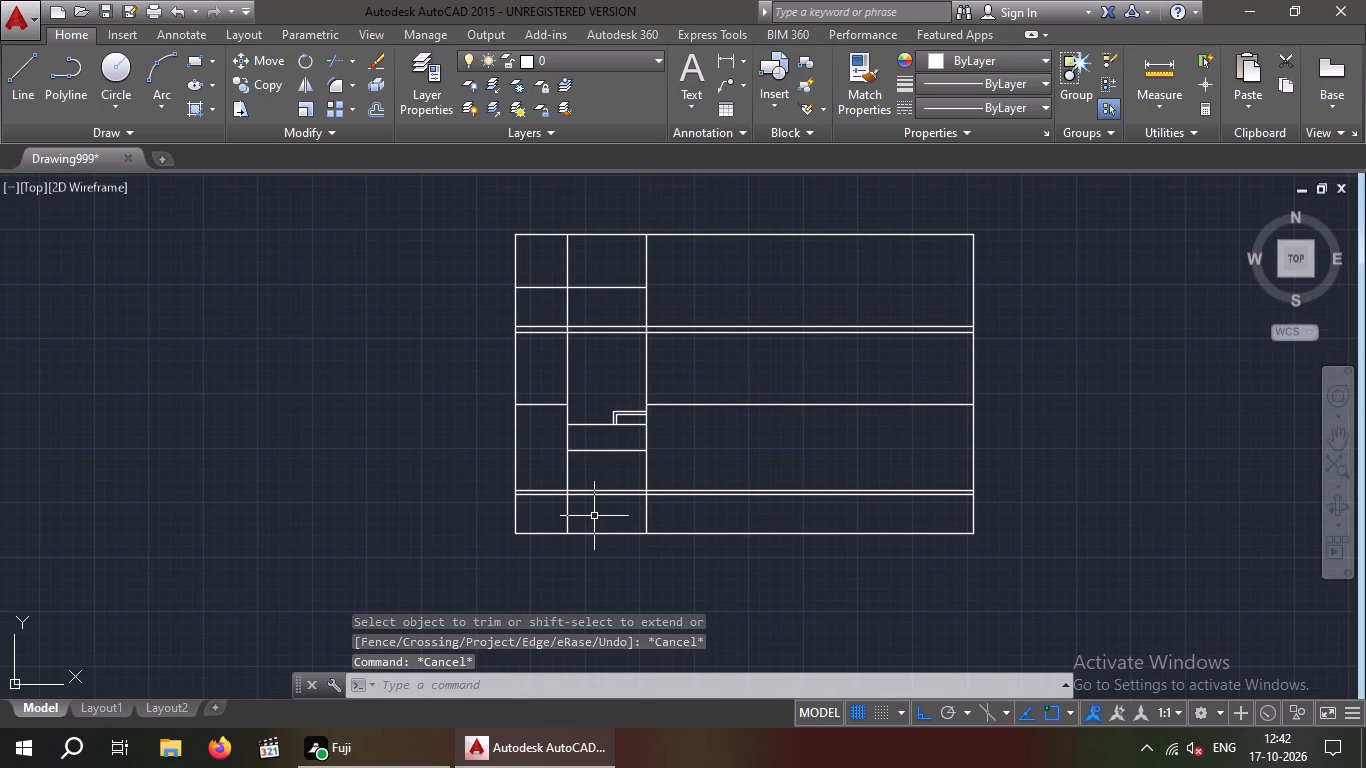
{"action": "left_click", "coordinate": [619, 466]}
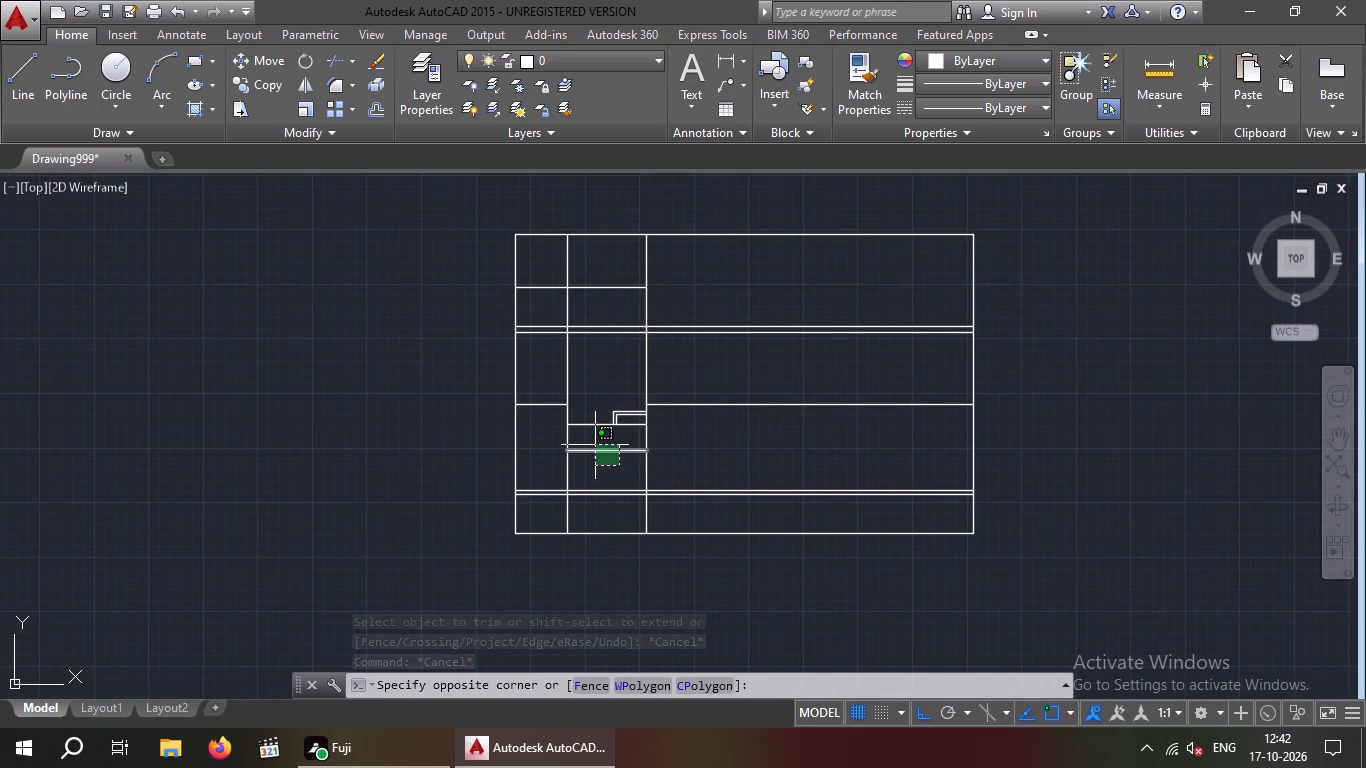
{"action": "left_click", "coordinate": [595, 445]}
{"action": "key", "text": "Delete"}
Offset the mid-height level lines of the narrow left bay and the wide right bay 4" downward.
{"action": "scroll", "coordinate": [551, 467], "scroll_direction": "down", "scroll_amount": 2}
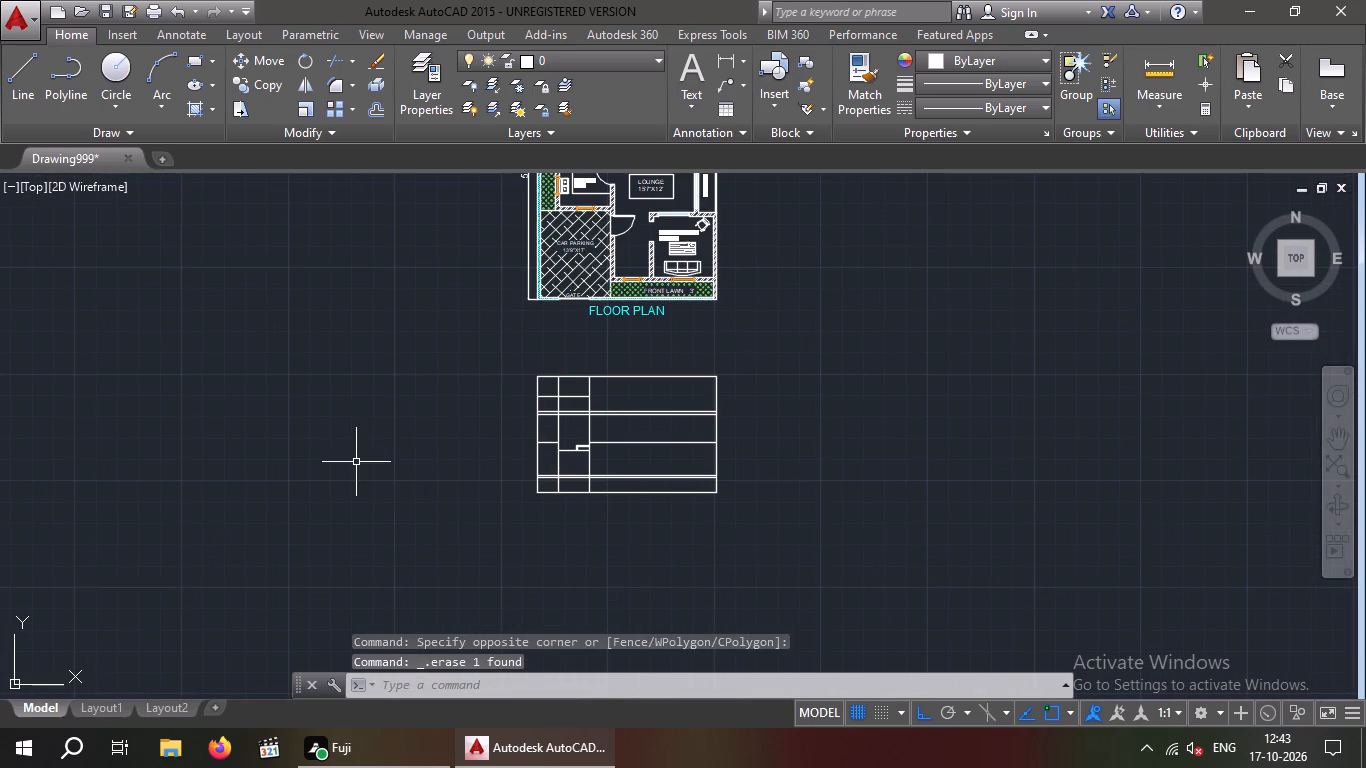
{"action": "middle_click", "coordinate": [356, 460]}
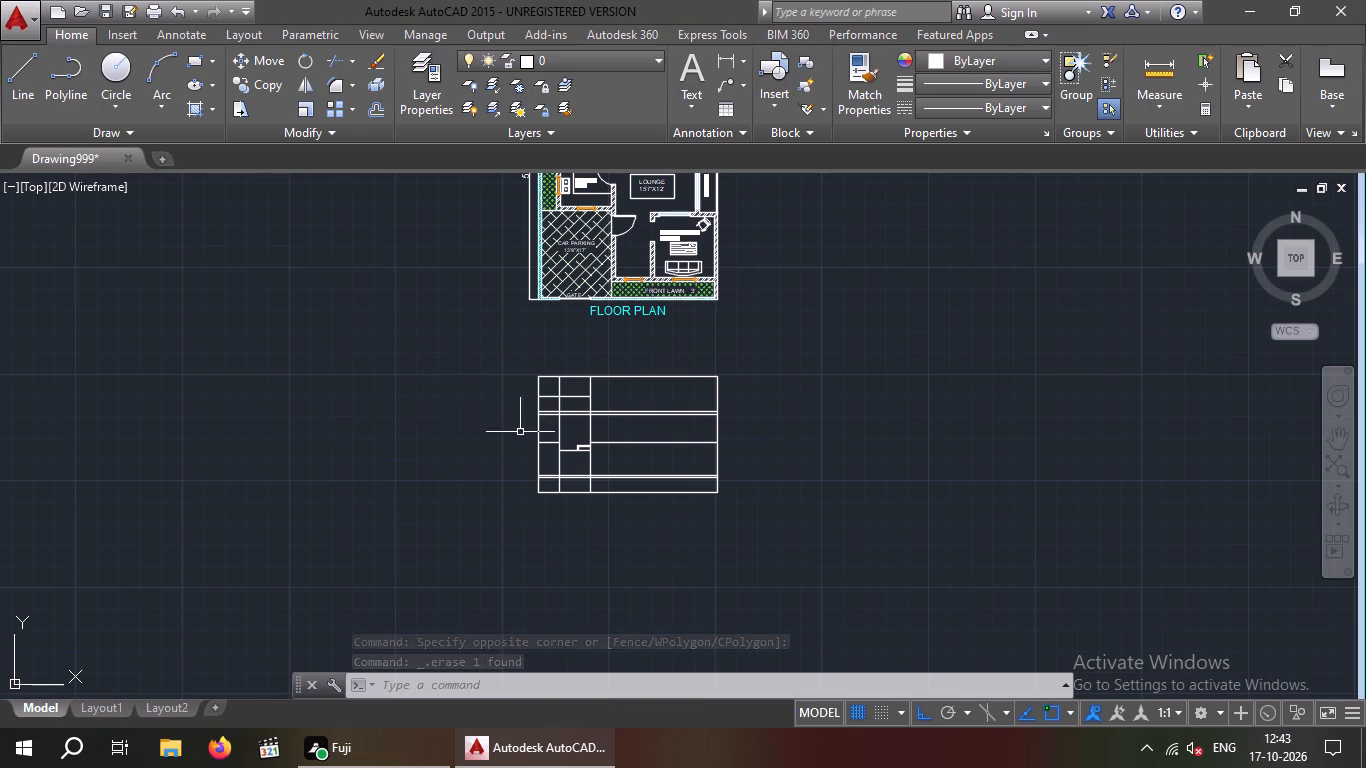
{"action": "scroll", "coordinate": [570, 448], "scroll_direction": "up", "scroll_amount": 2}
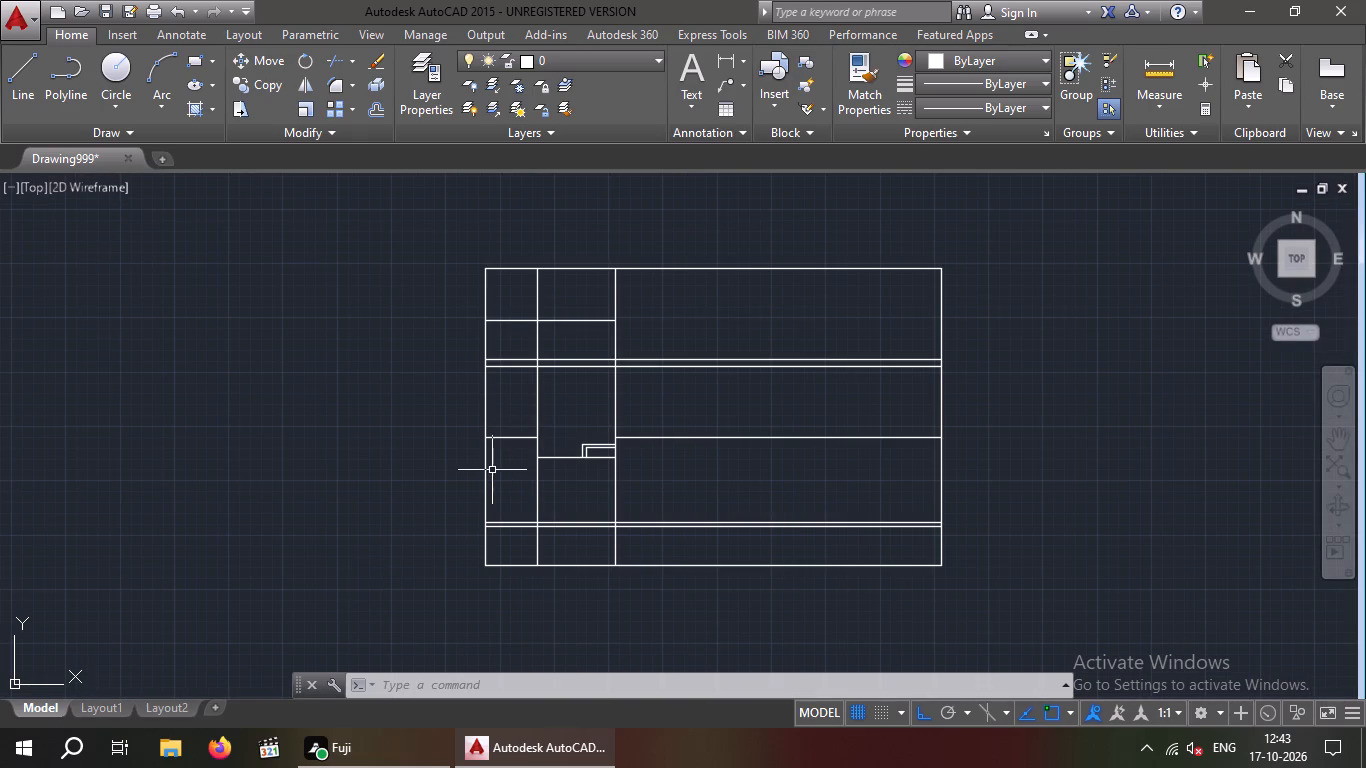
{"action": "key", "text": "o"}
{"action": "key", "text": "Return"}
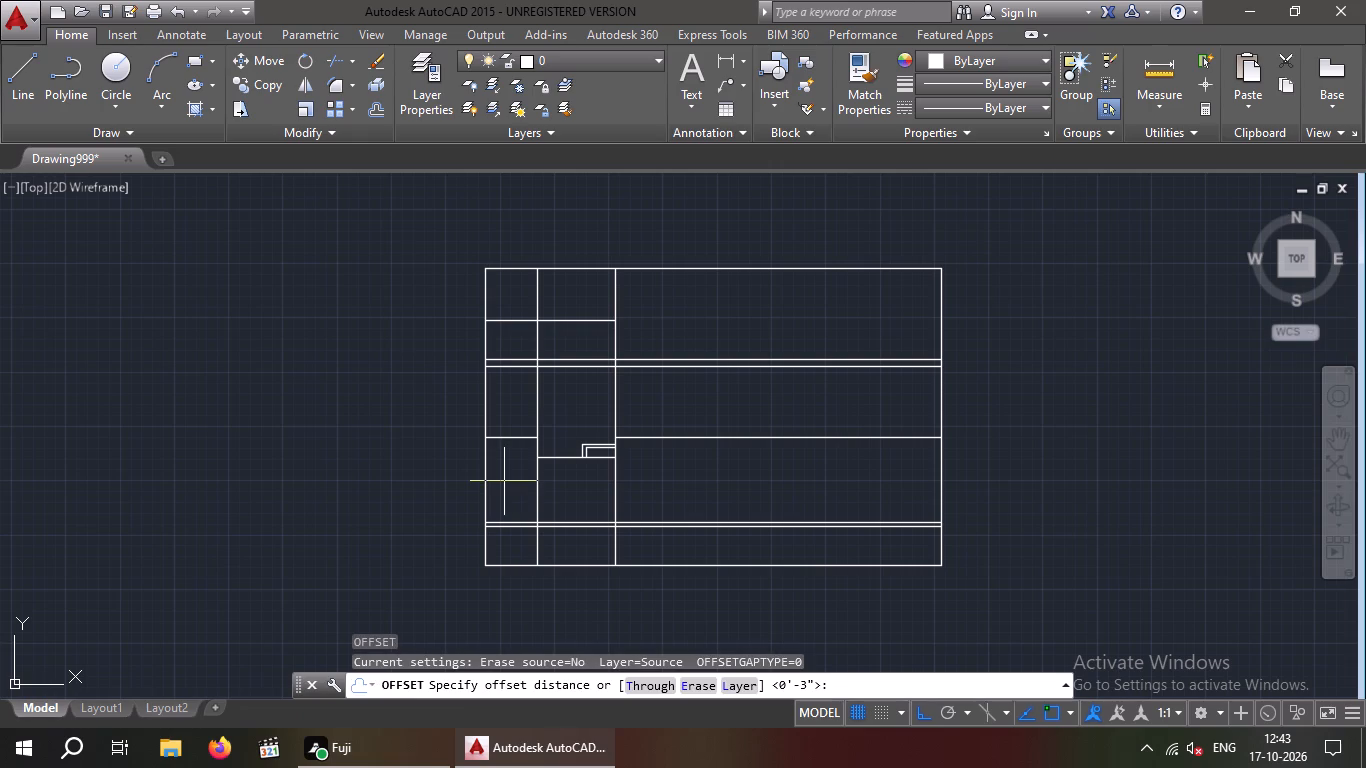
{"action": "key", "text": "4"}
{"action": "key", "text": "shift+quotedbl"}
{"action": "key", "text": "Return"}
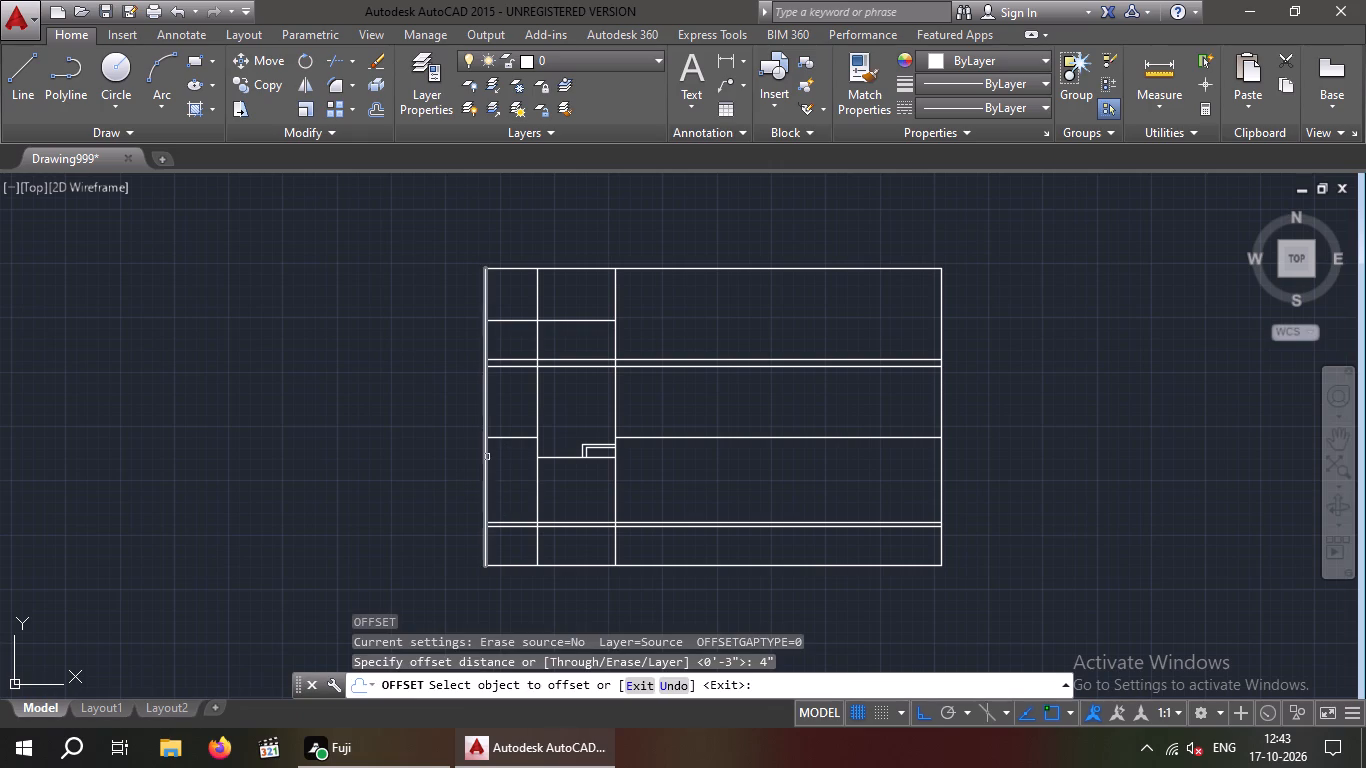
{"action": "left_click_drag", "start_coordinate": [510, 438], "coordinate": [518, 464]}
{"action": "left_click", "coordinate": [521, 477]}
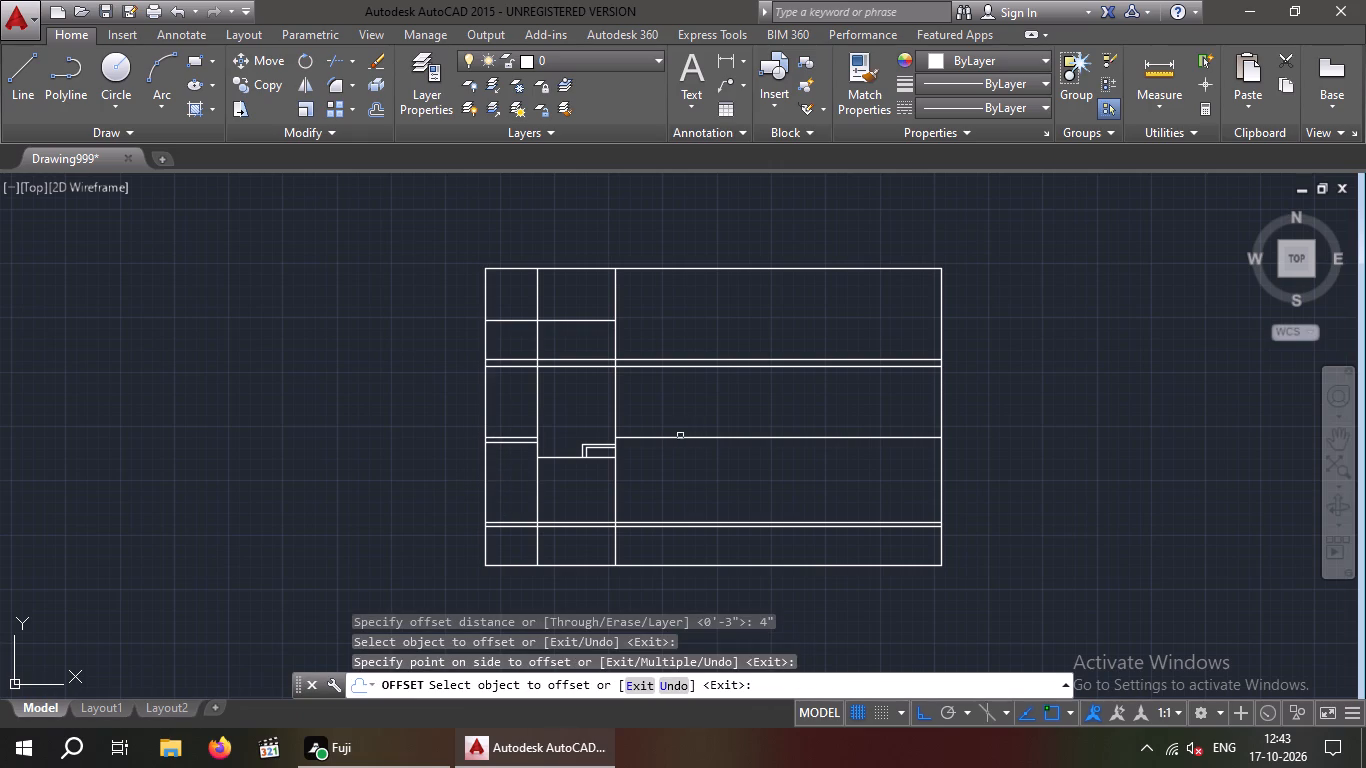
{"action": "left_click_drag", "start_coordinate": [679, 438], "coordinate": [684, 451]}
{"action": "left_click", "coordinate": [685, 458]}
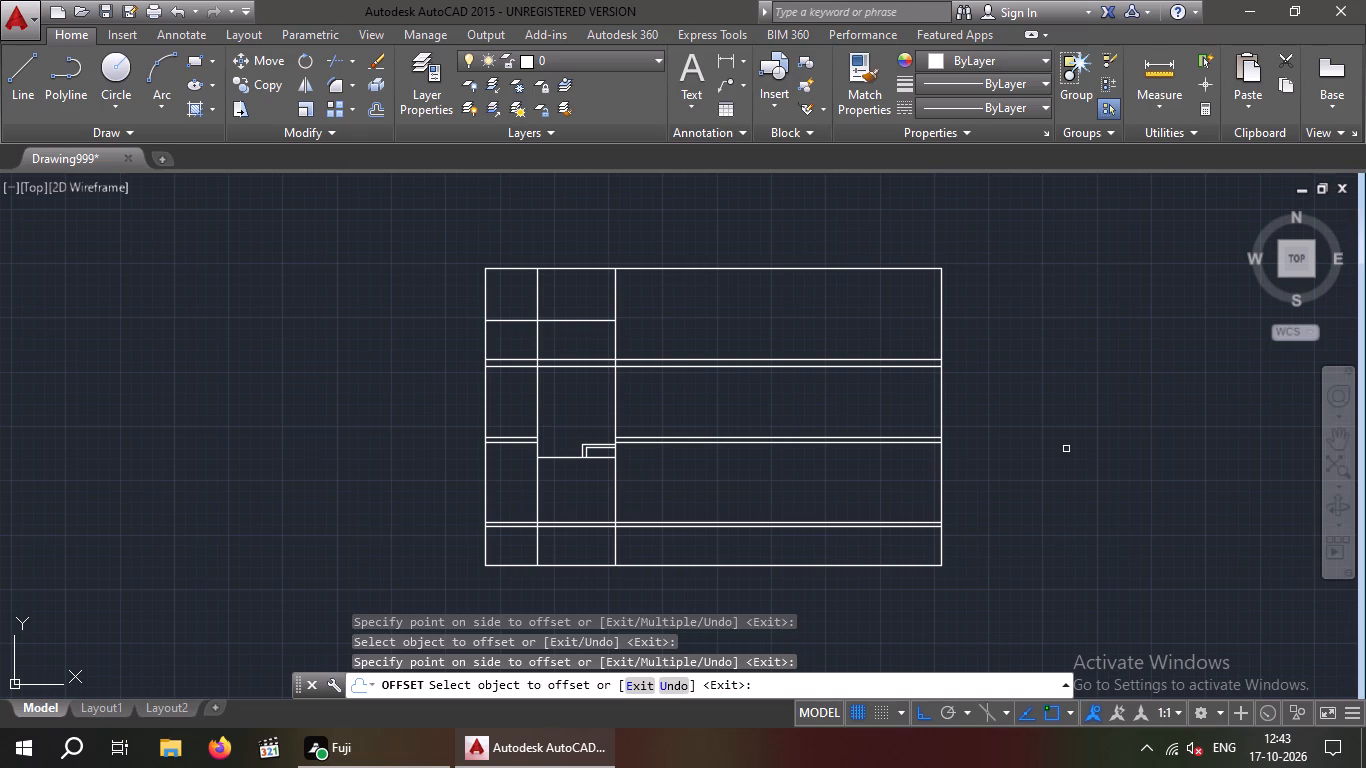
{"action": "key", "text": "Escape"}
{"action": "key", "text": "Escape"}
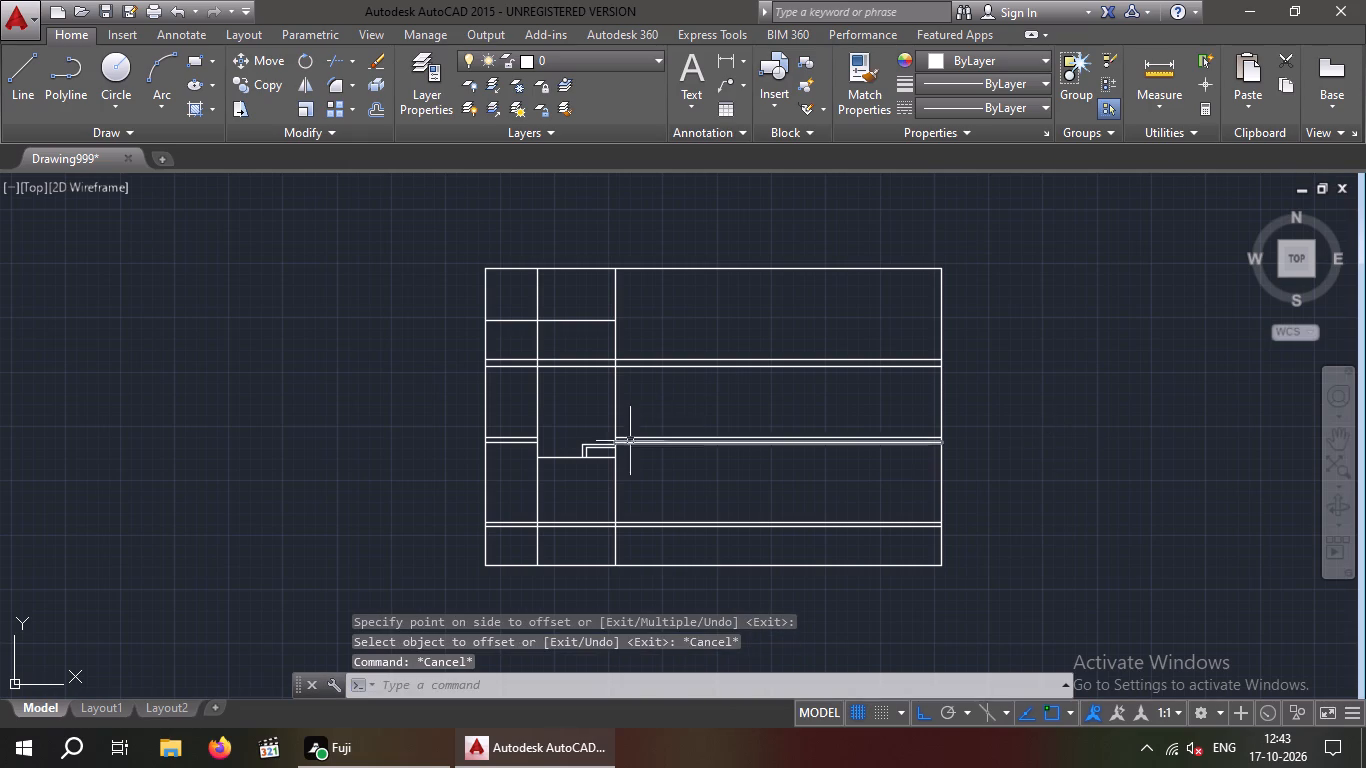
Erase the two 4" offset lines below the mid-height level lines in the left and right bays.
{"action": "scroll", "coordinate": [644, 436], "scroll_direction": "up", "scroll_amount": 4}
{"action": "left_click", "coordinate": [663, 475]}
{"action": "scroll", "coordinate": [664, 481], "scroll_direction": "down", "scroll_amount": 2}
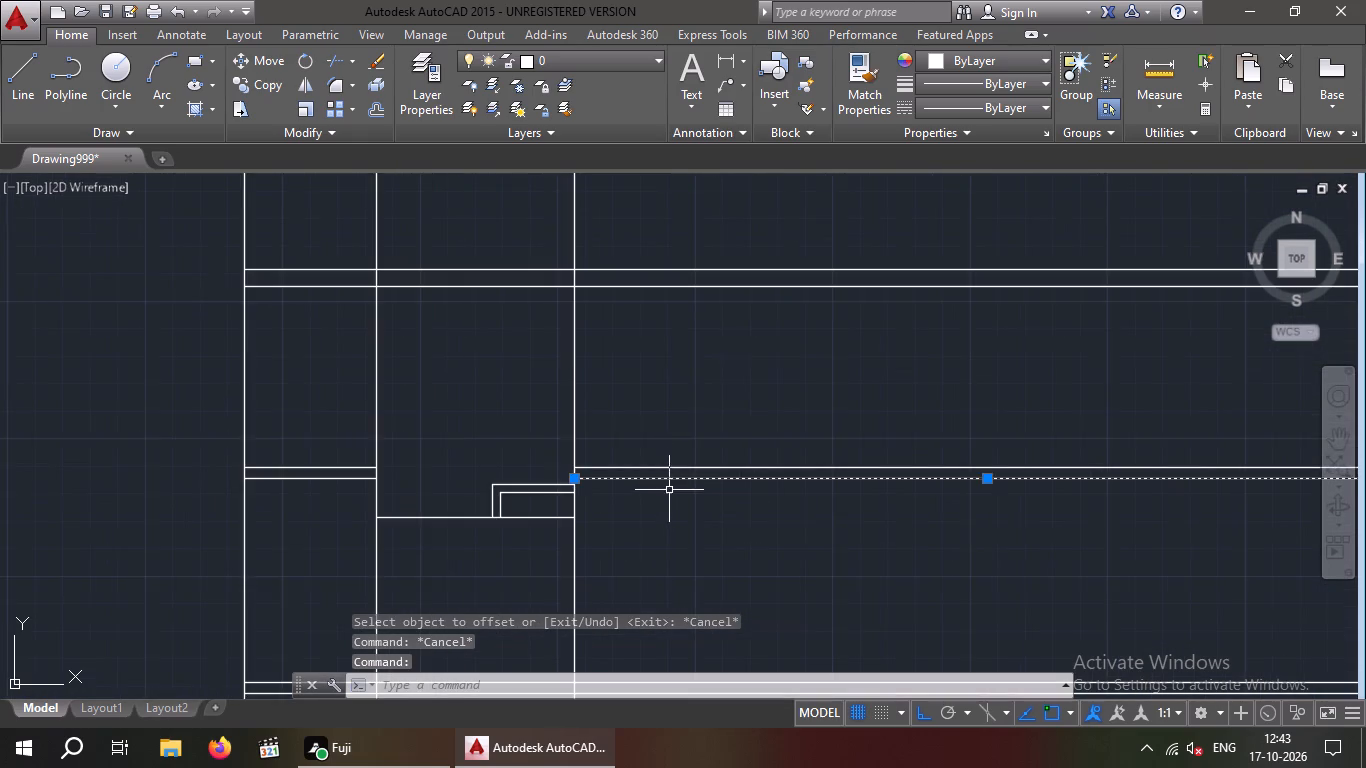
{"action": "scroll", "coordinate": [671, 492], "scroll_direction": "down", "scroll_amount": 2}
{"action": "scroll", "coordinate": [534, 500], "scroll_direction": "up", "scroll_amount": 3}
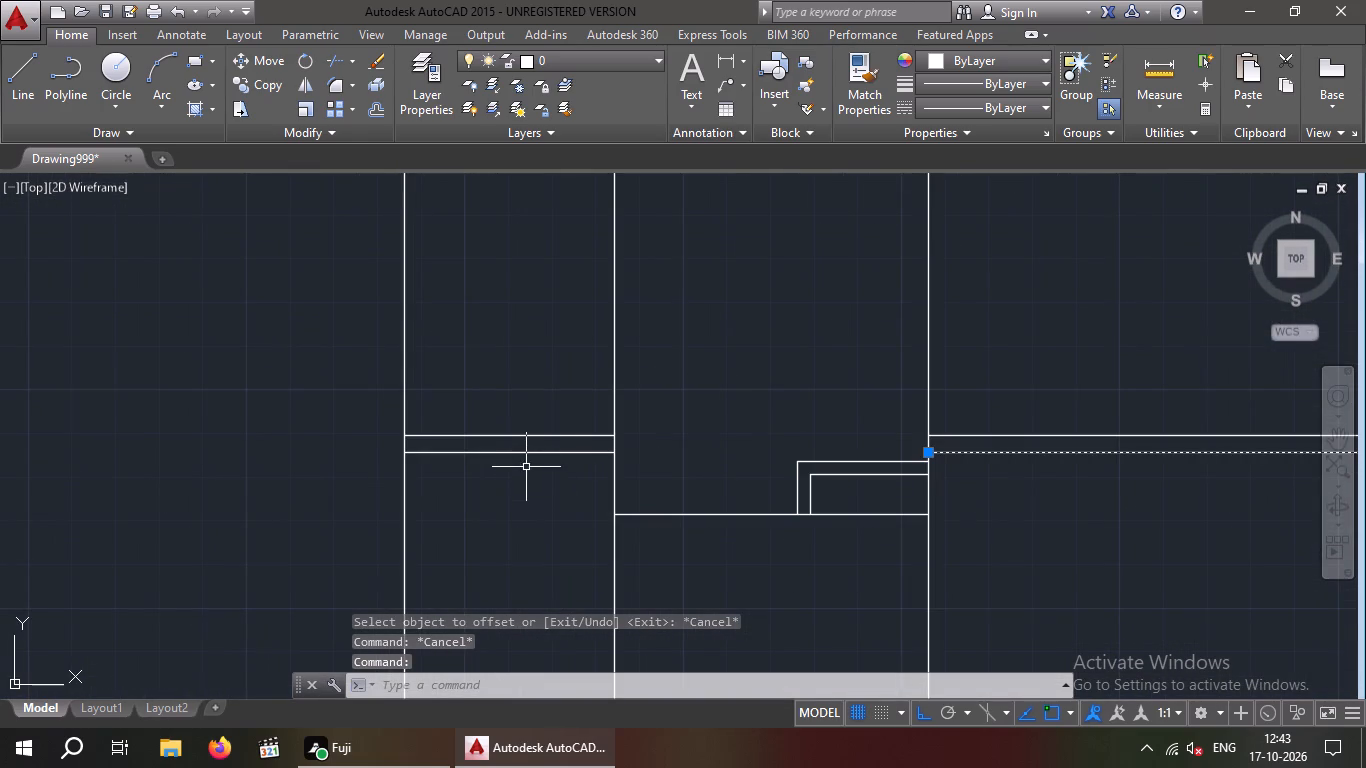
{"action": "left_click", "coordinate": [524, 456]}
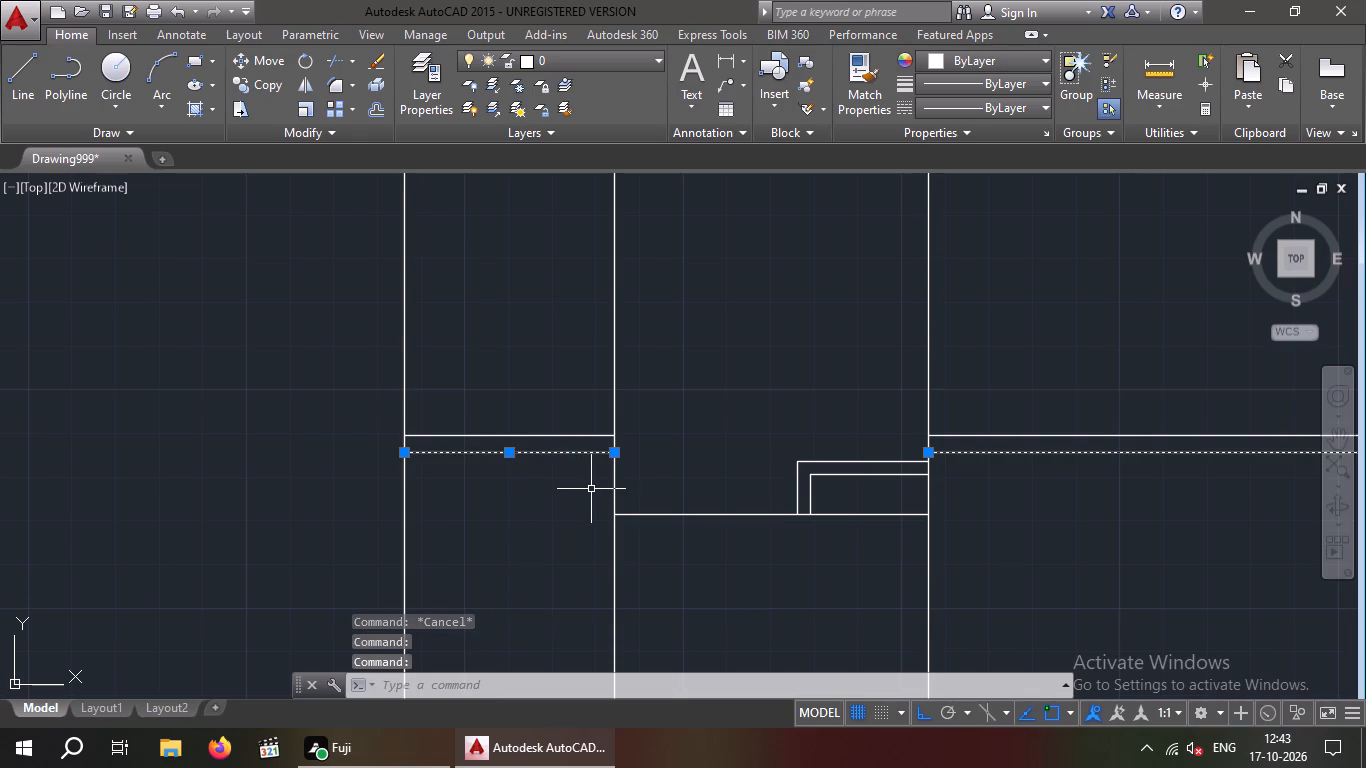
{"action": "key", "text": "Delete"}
Offset the mid-height level lines of the narrow left bay and the wide right bay 3" downward.
{"action": "key", "text": "o"}
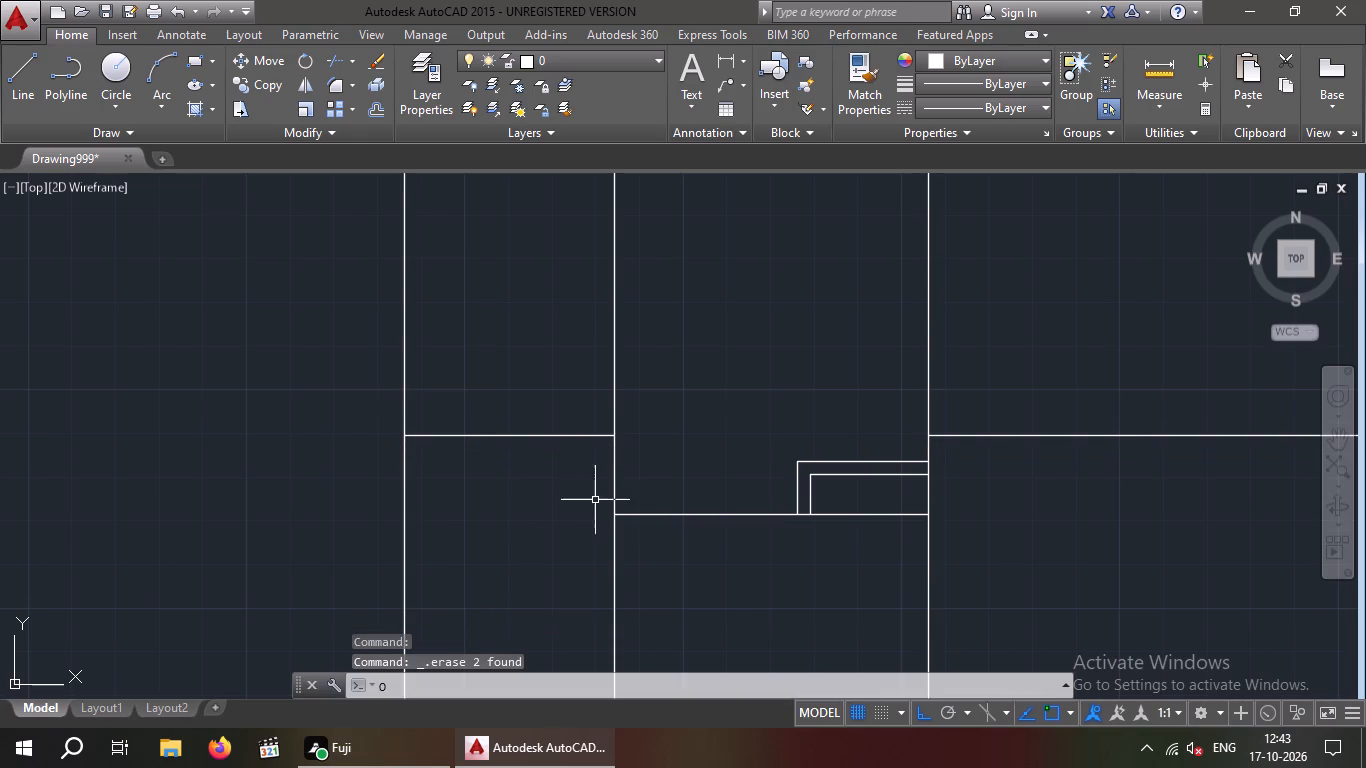
{"action": "key", "text": "Return"}
{"action": "key", "text": "3"}
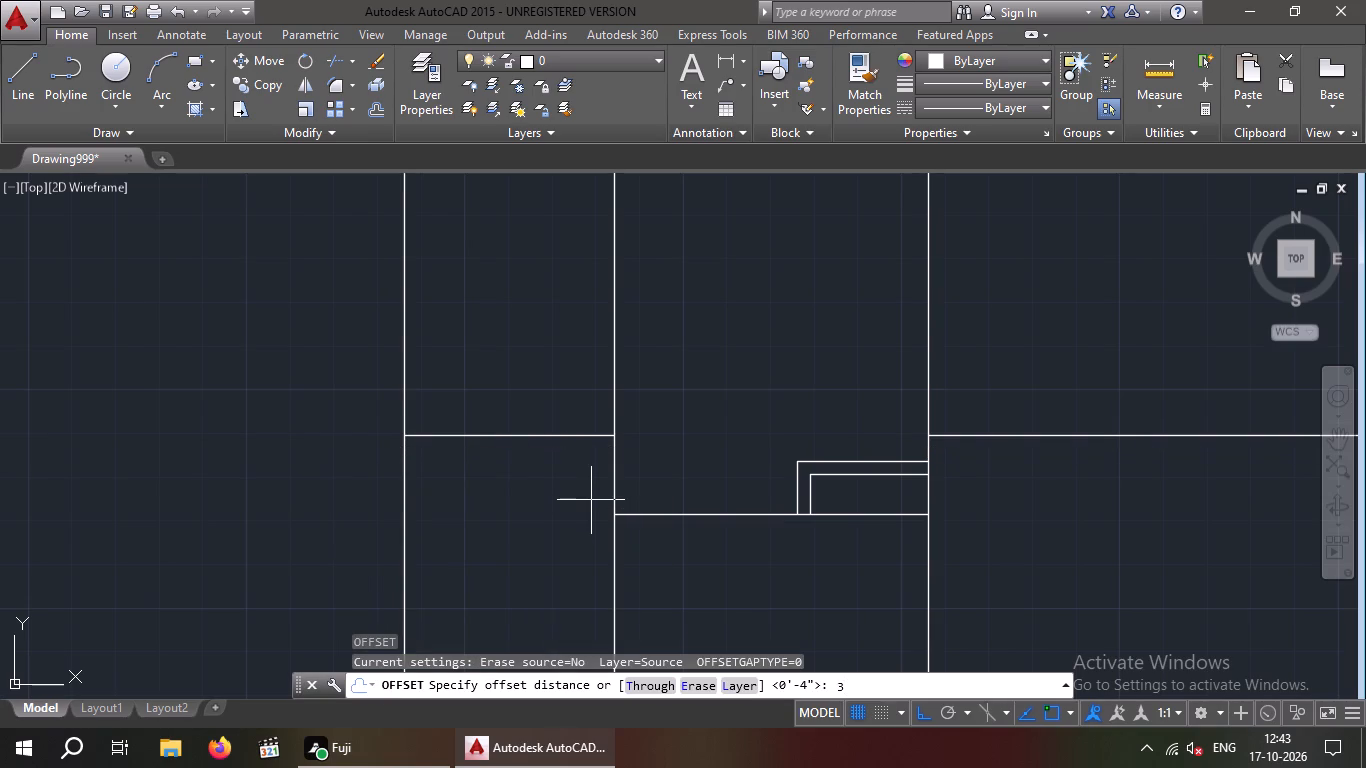
{"action": "key", "text": "shift+quotedbl"}
{"action": "key", "text": "Return"}
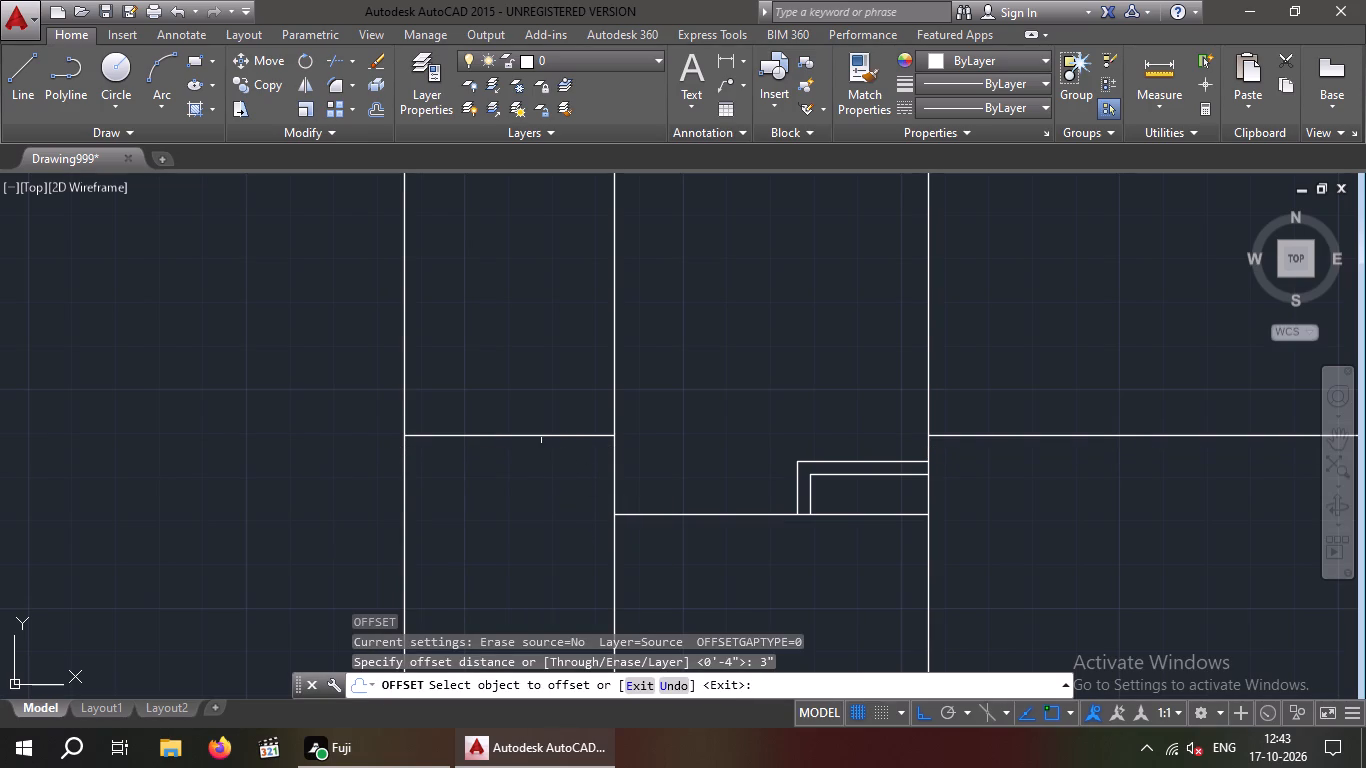
{"action": "left_click_drag", "start_coordinate": [544, 436], "coordinate": [548, 445]}
{"action": "left_click", "coordinate": [549, 469]}
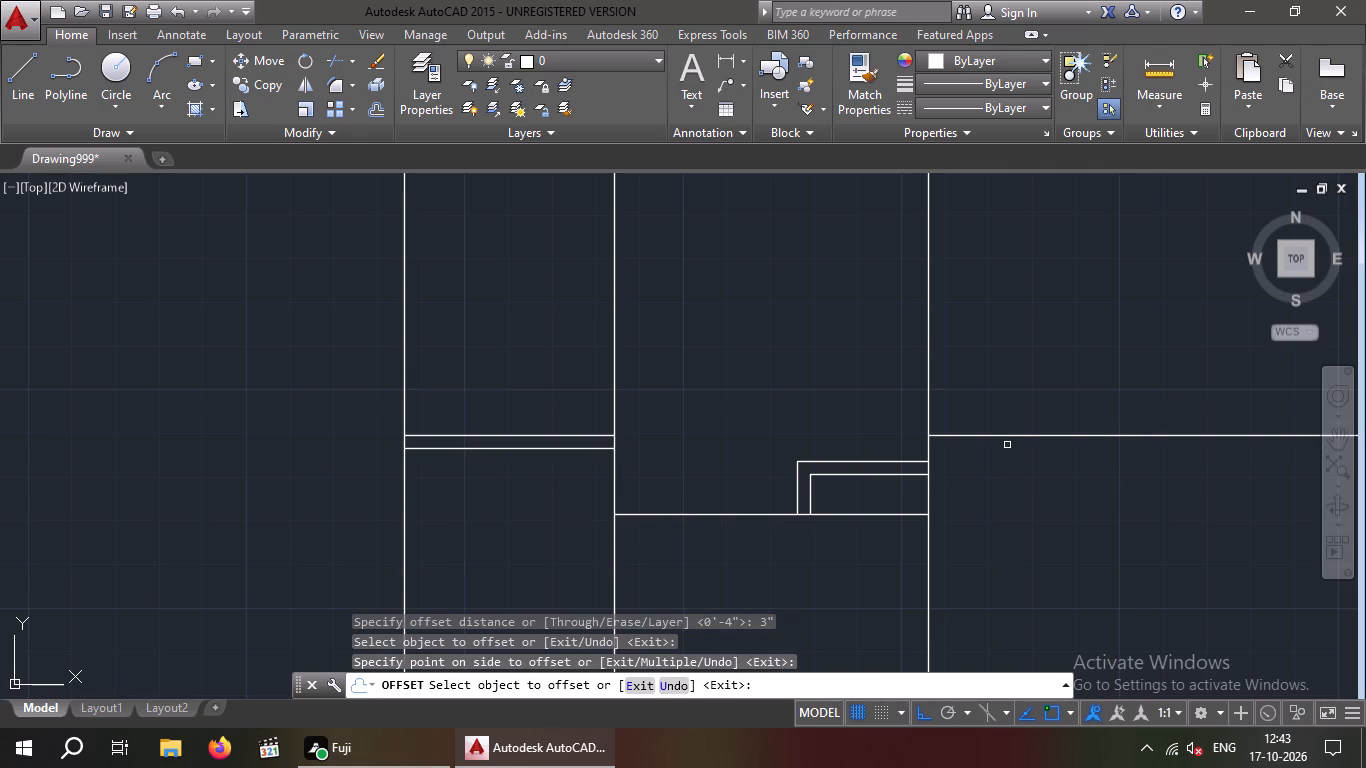
{"action": "left_click_drag", "start_coordinate": [1007, 435], "coordinate": [1010, 449]}
{"action": "left_click", "coordinate": [1018, 469]}
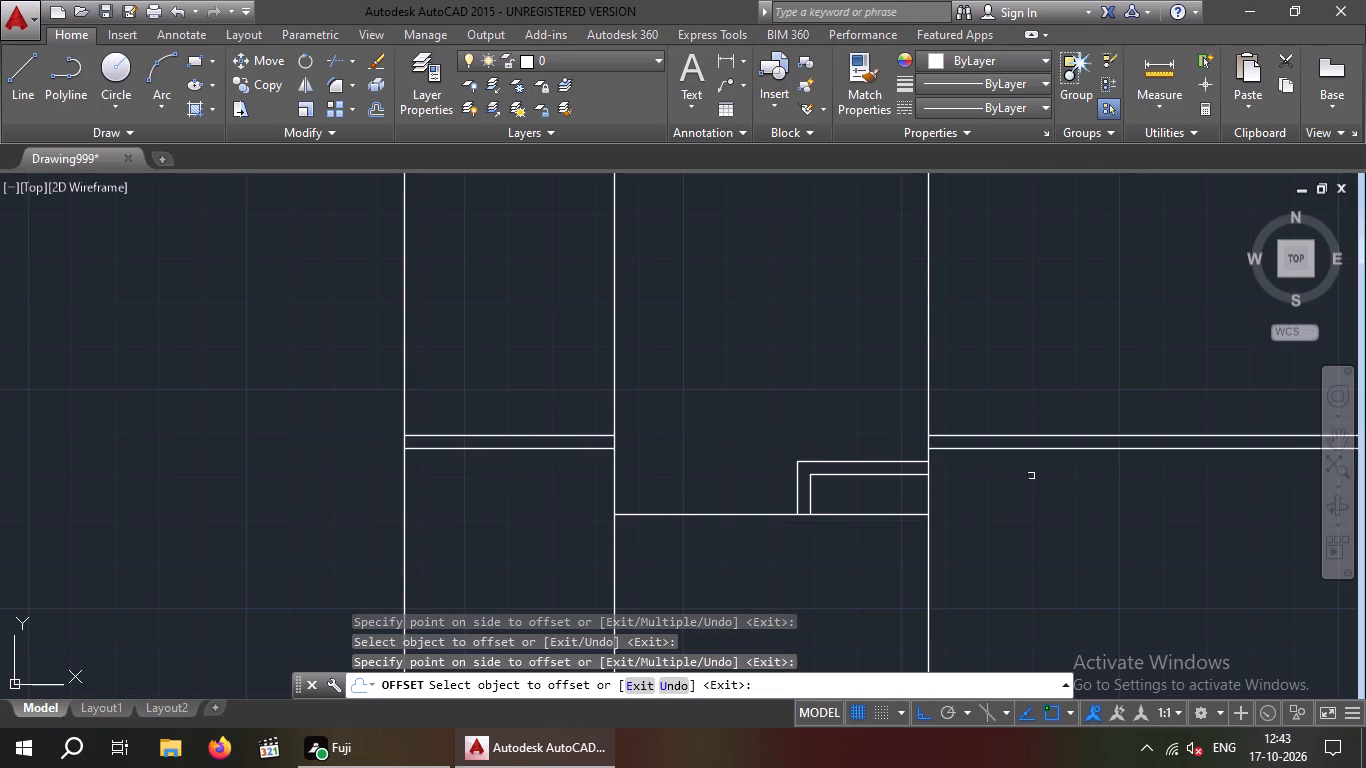
{"action": "key", "text": "Escape"}
{"action": "key", "text": "Escape"}
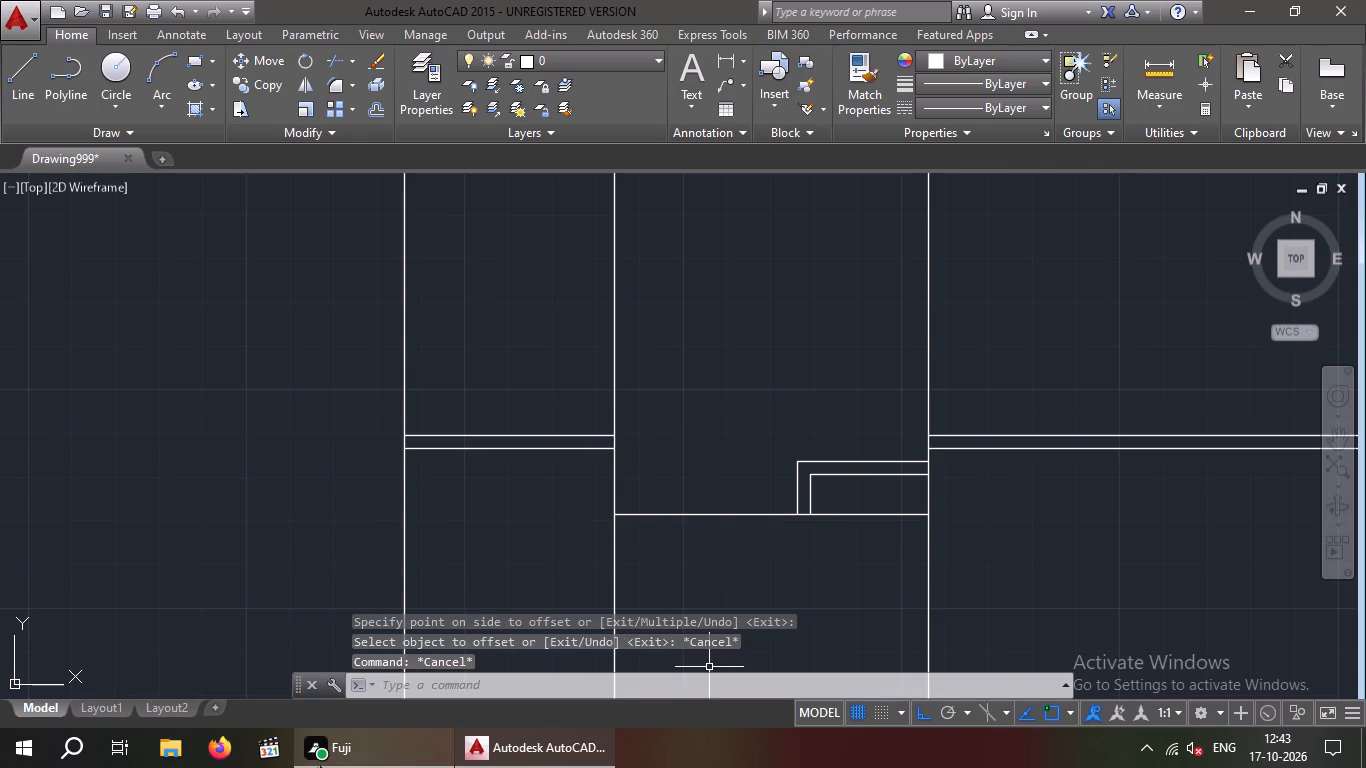
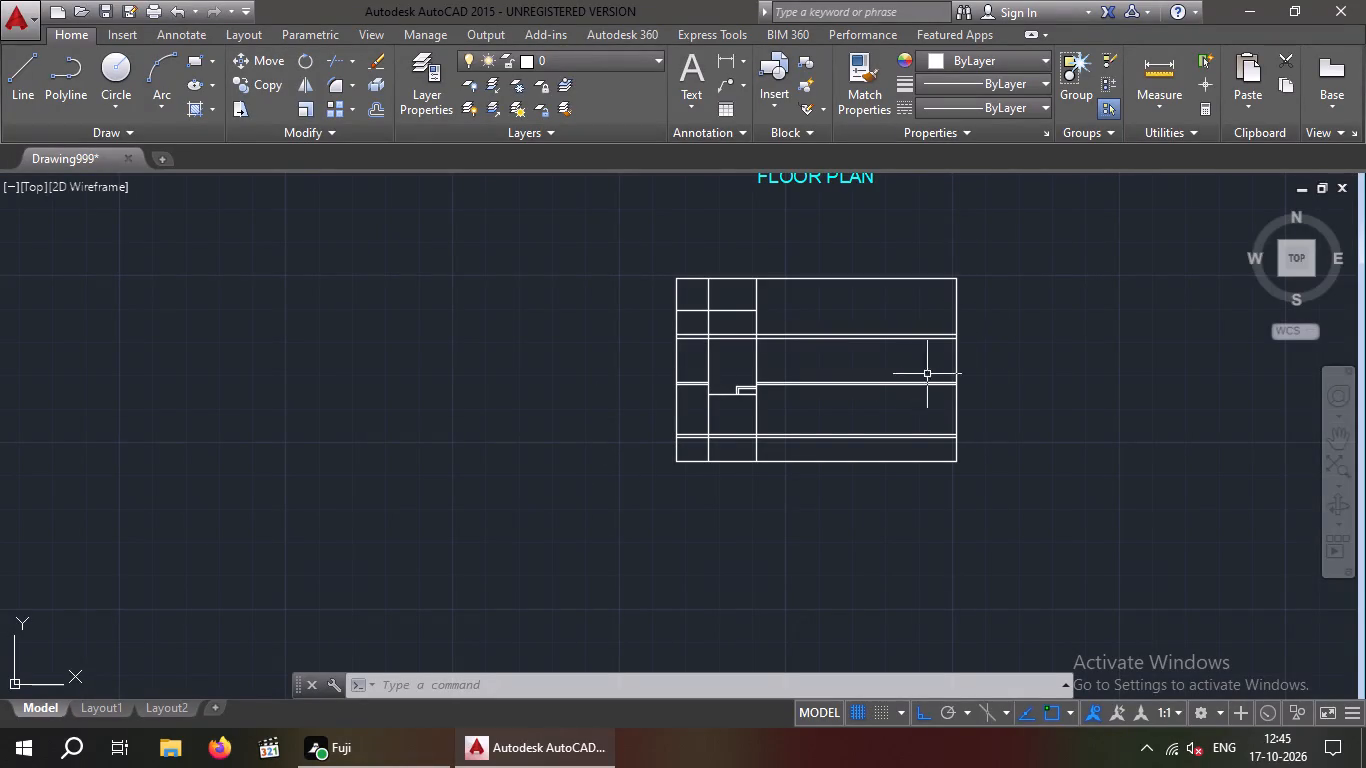
Extend the short horizontal line near the elevation's top, across the left and middle bays, to the elevation's right outer edge.
{"action": "scroll", "coordinate": [881, 370], "scroll_direction": "down", "scroll_amount": 1}
{"action": "middle_click_drag", "start_coordinate": [872, 380], "coordinate": [800, 472]}
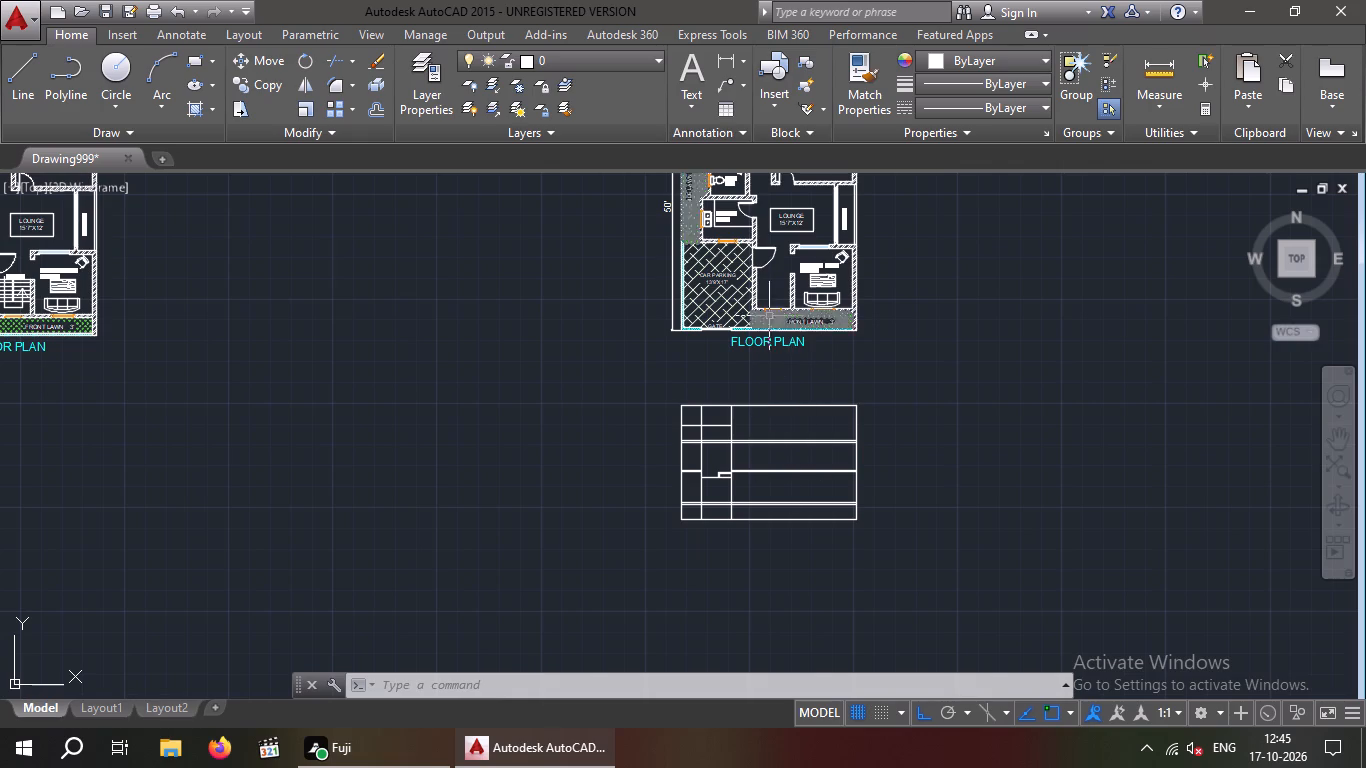
{"action": "scroll", "coordinate": [776, 314], "scroll_direction": "up", "scroll_amount": 2}
{"action": "scroll", "coordinate": [768, 367], "scroll_direction": "down", "scroll_amount": 2}
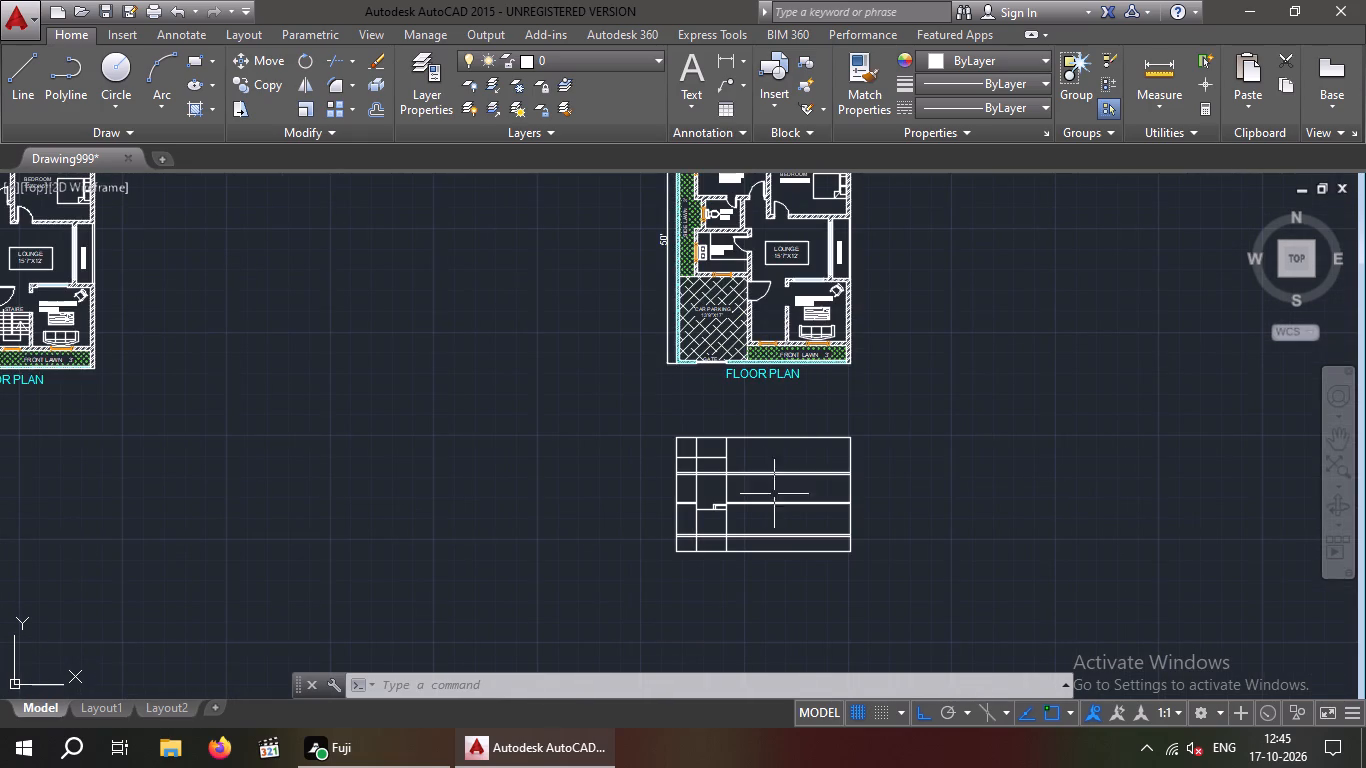
{"action": "scroll", "coordinate": [747, 512], "scroll_direction": "up", "scroll_amount": 3}
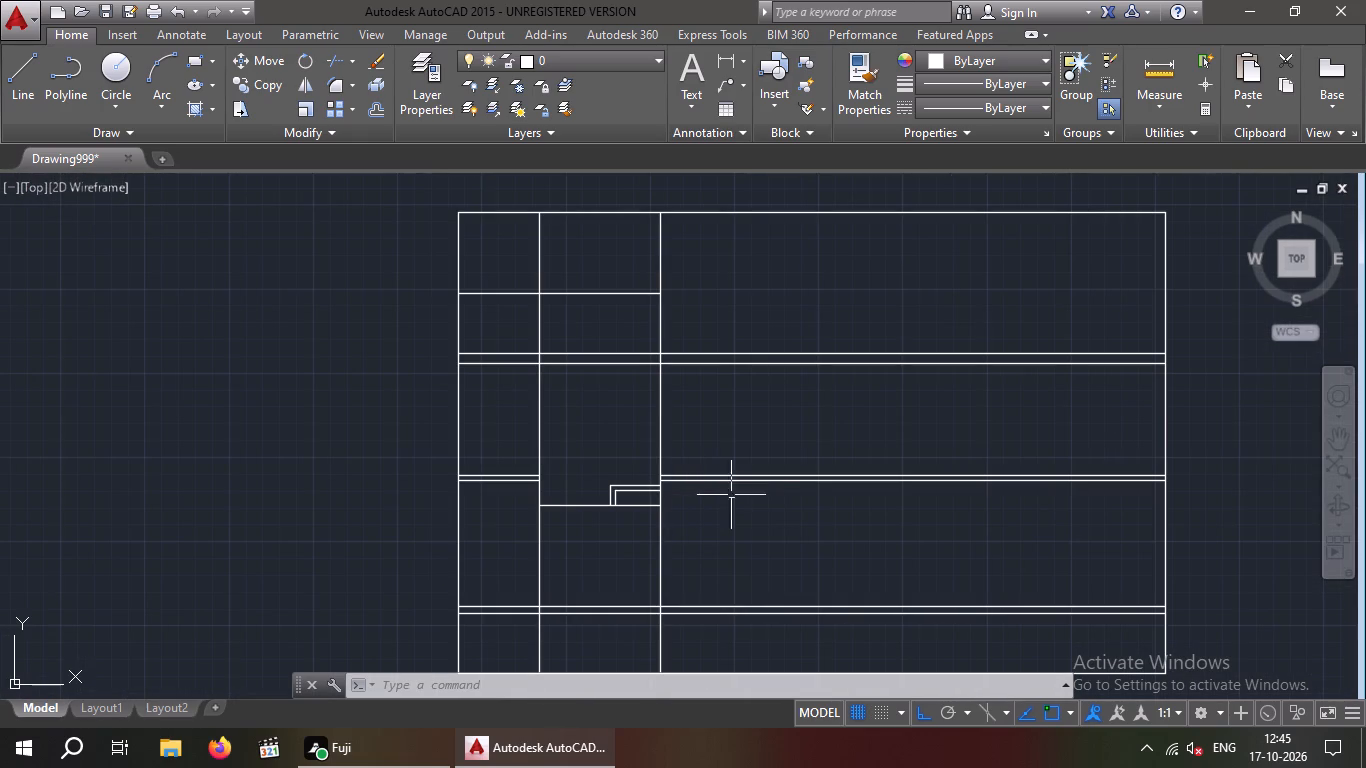
{"action": "scroll", "coordinate": [898, 460], "scroll_direction": "down", "scroll_amount": 2}
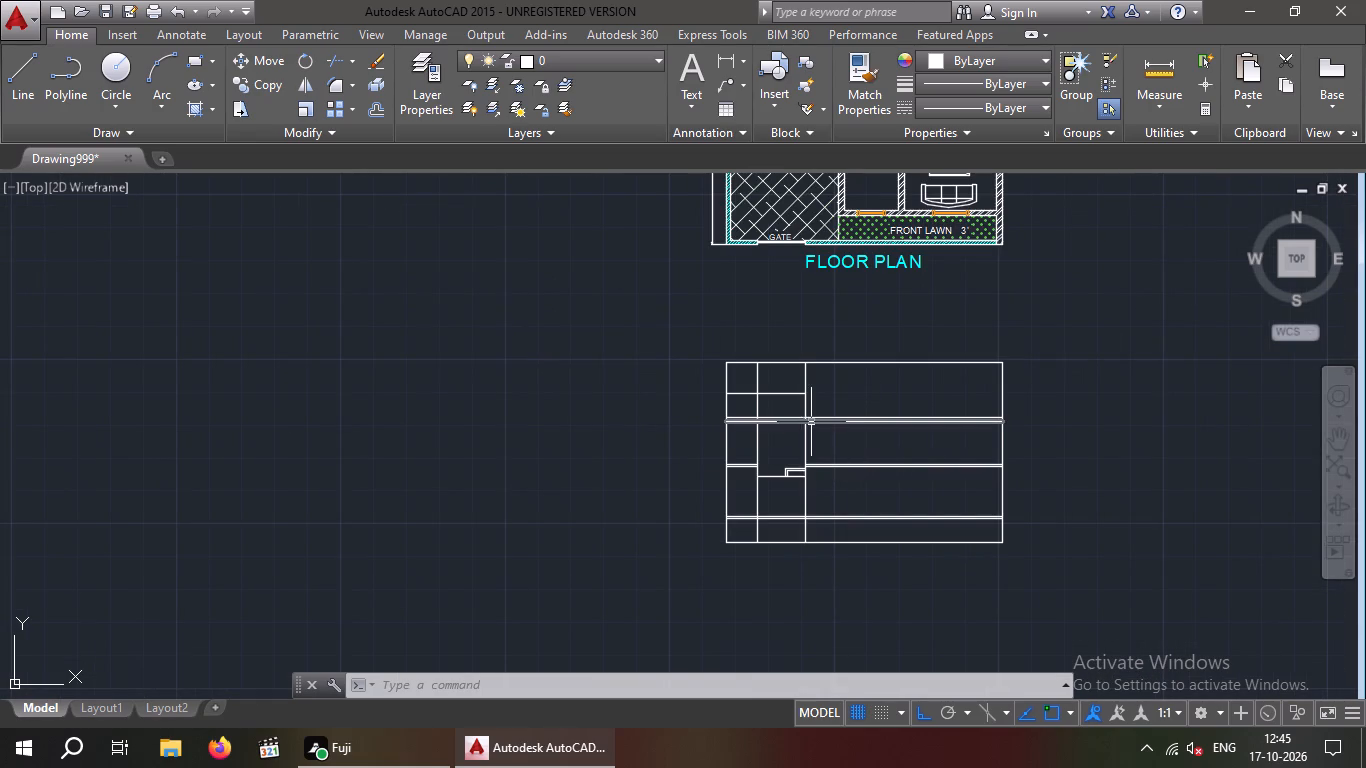
{"action": "middle_click_drag", "start_coordinate": [800, 441], "coordinate": [796, 488]}
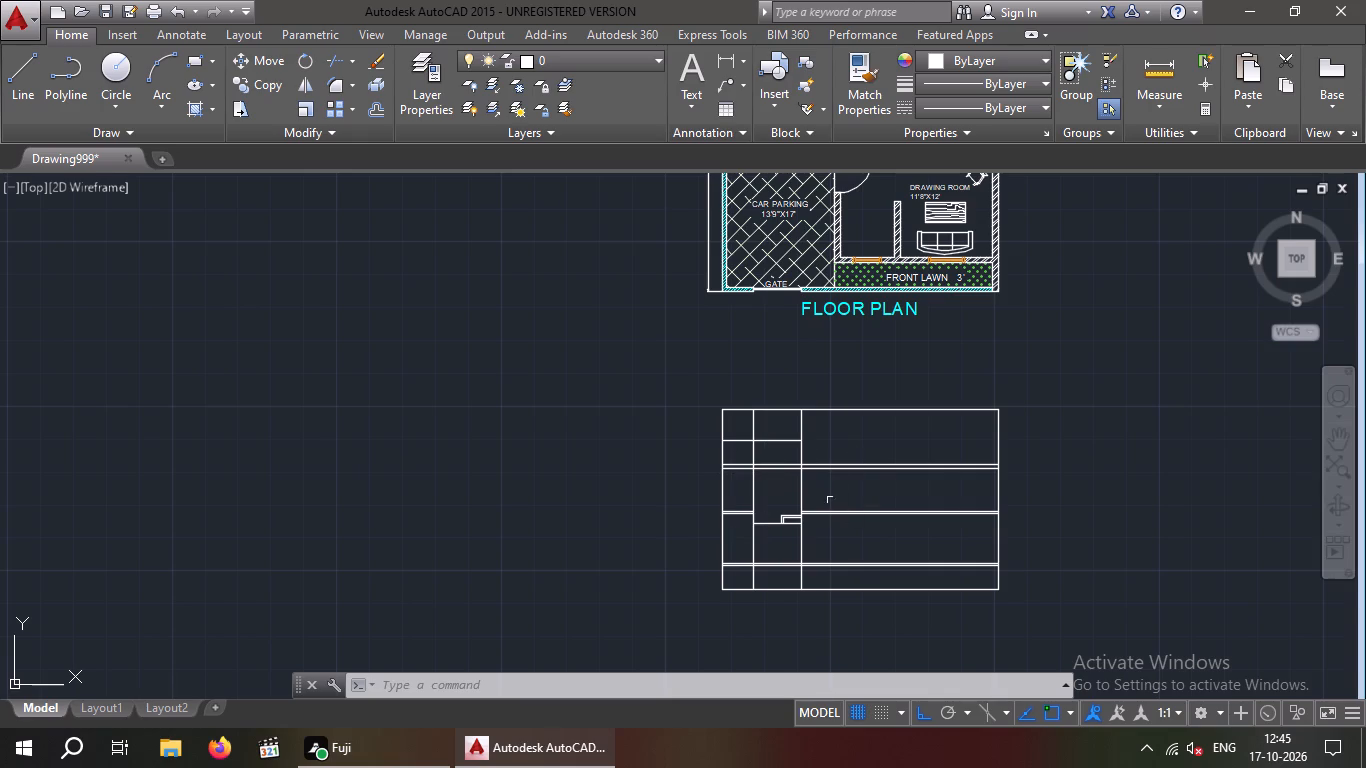
{"action": "middle_click_drag", "start_coordinate": [846, 447], "coordinate": [783, 511]}
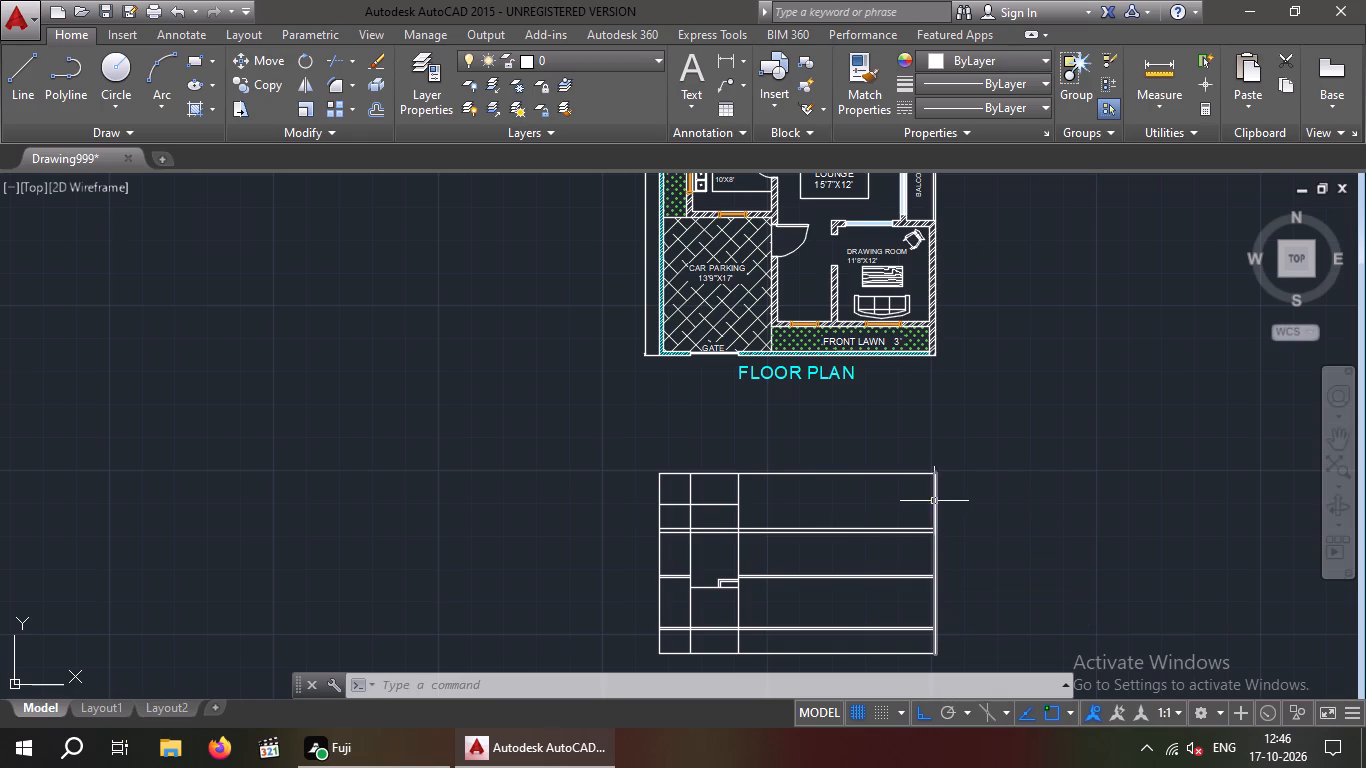
{"action": "key", "text": "e"}
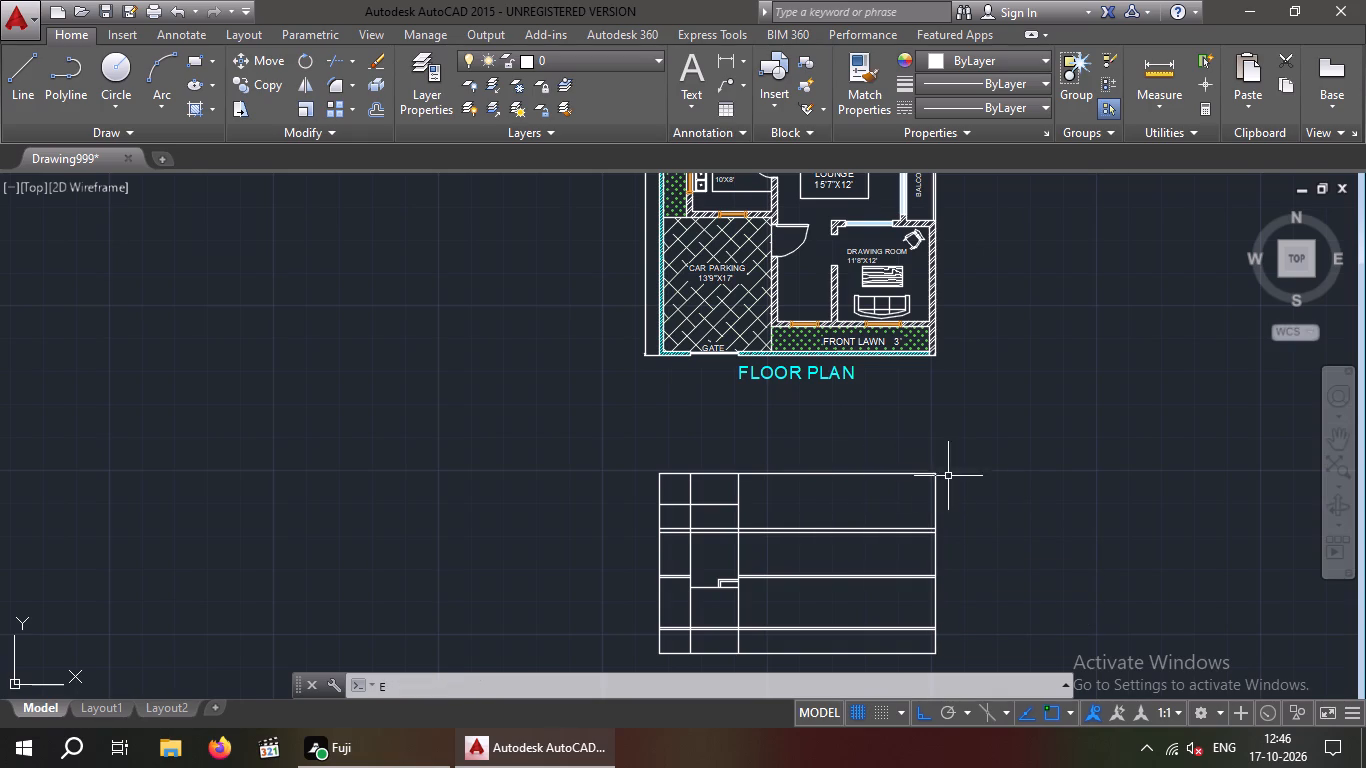
{"action": "key", "text": "x"}
{"action": "key", "text": "space"}
{"action": "key", "text": "space"}
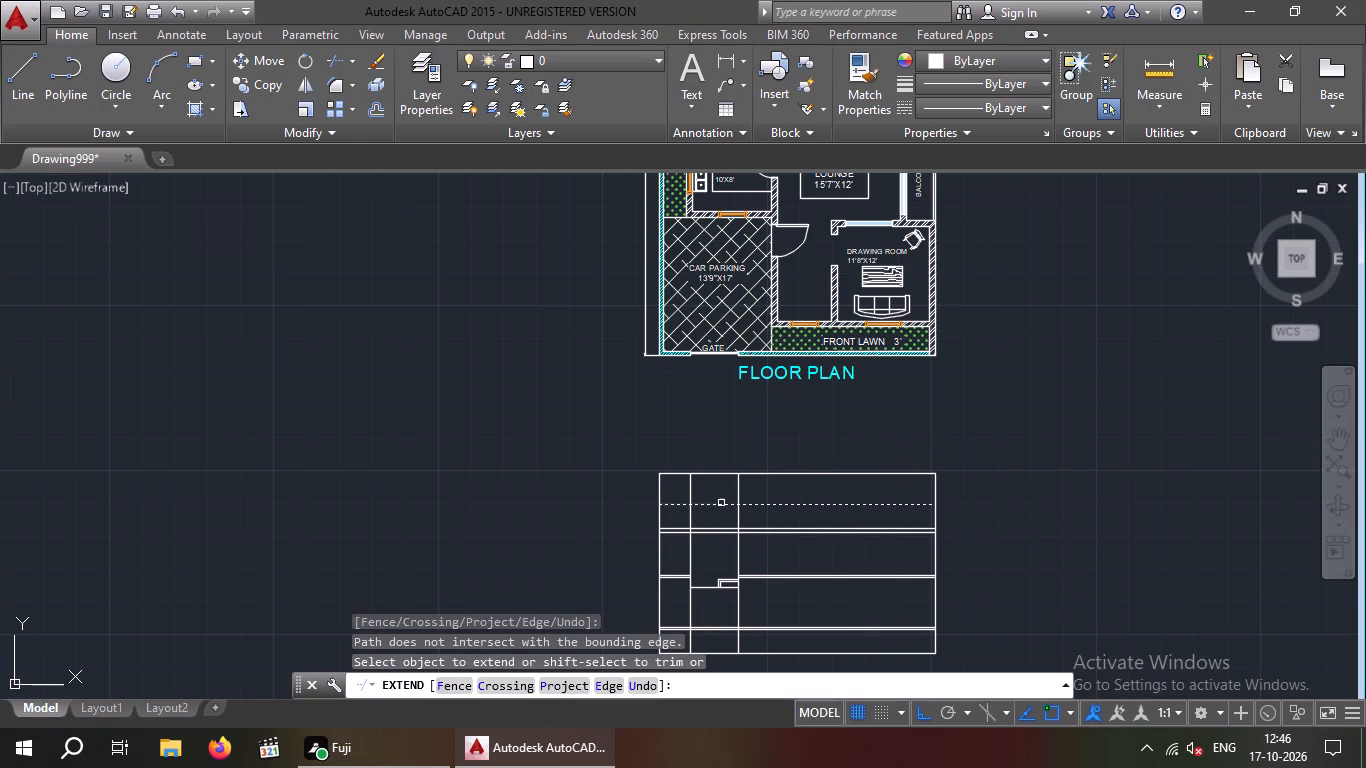
{"action": "left_click", "coordinate": [721, 504]}
{"action": "key", "text": "Escape"}
{"action": "key", "text": "Escape"}
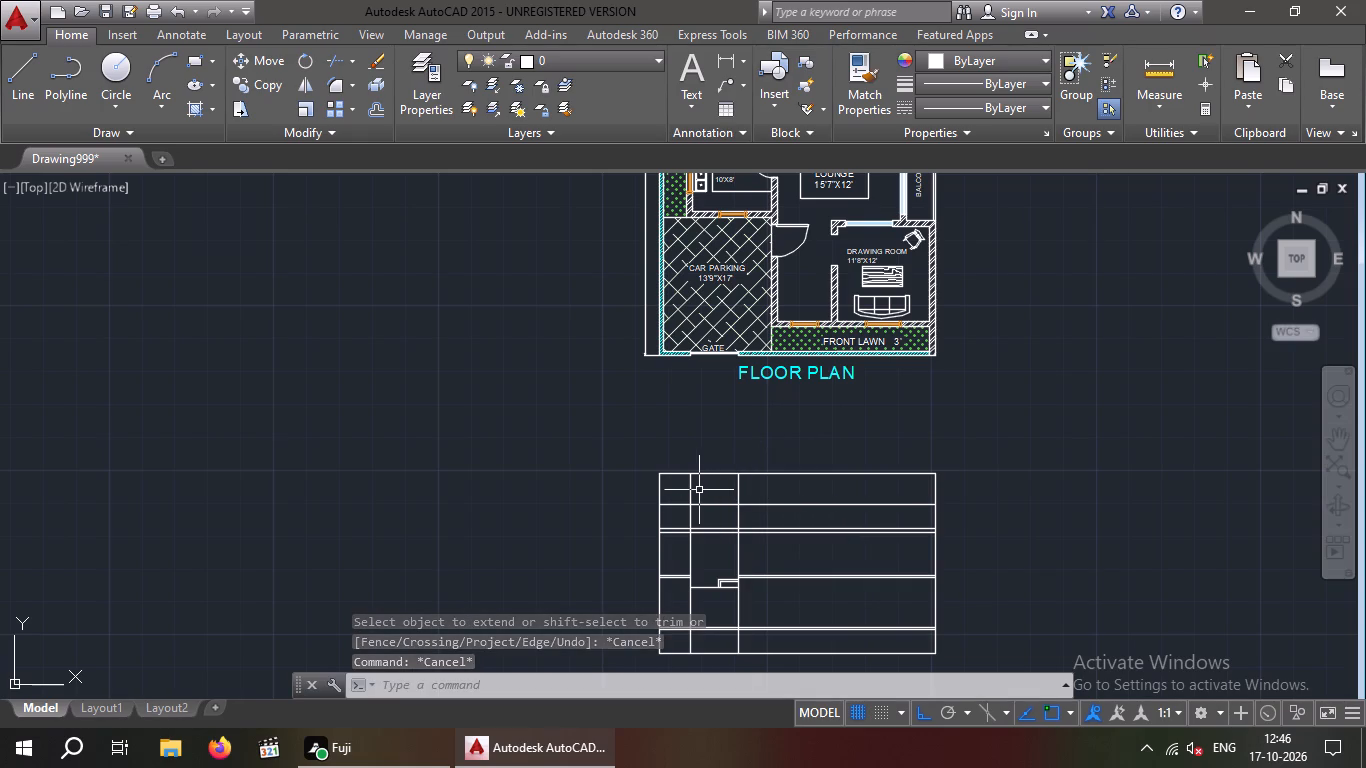
Trim away the divider between the left and middle bays from the elevation's top edge through the upper double slab lines.
{"action": "scroll", "coordinate": [698, 490], "scroll_direction": "up", "scroll_amount": 2}
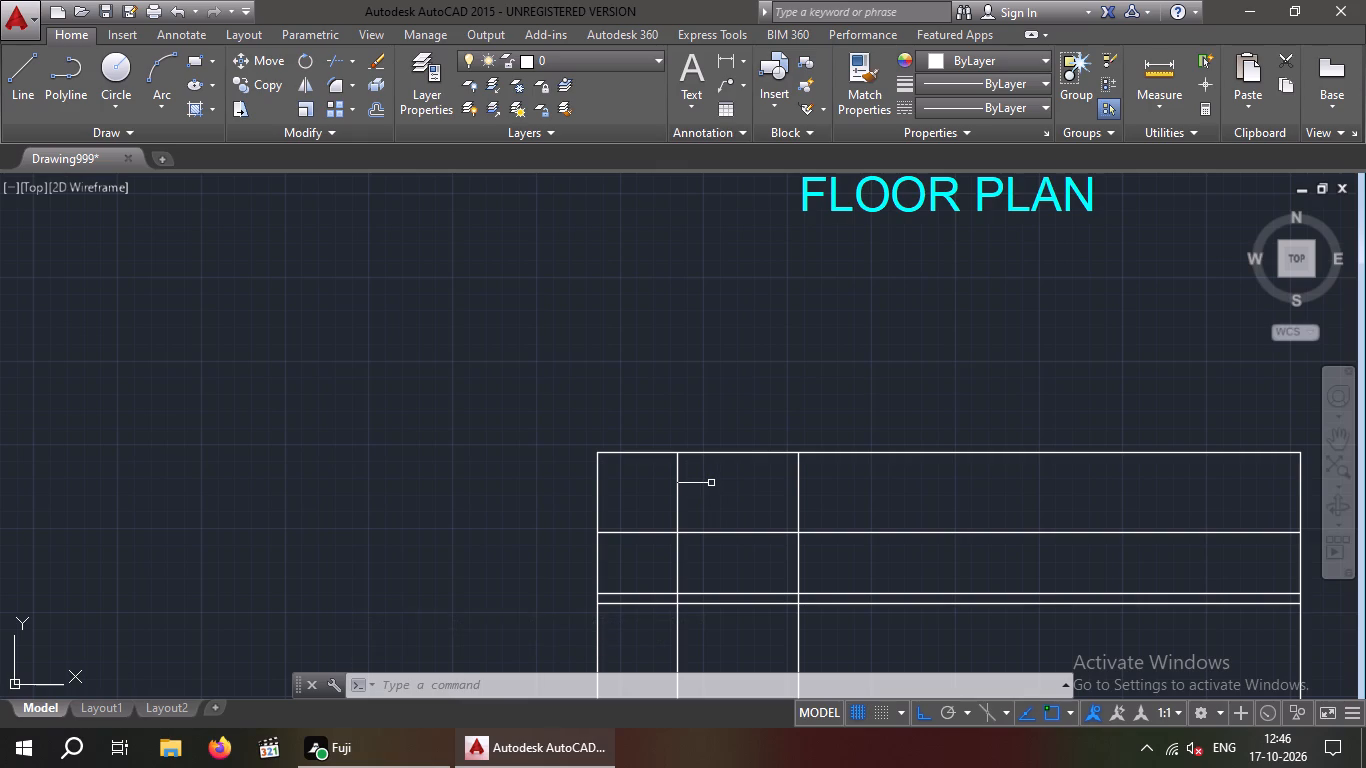
{"action": "scroll", "coordinate": [711, 483], "scroll_direction": "up", "scroll_amount": 1}
{"action": "scroll", "coordinate": [713, 482], "scroll_direction": "down", "scroll_amount": 2}
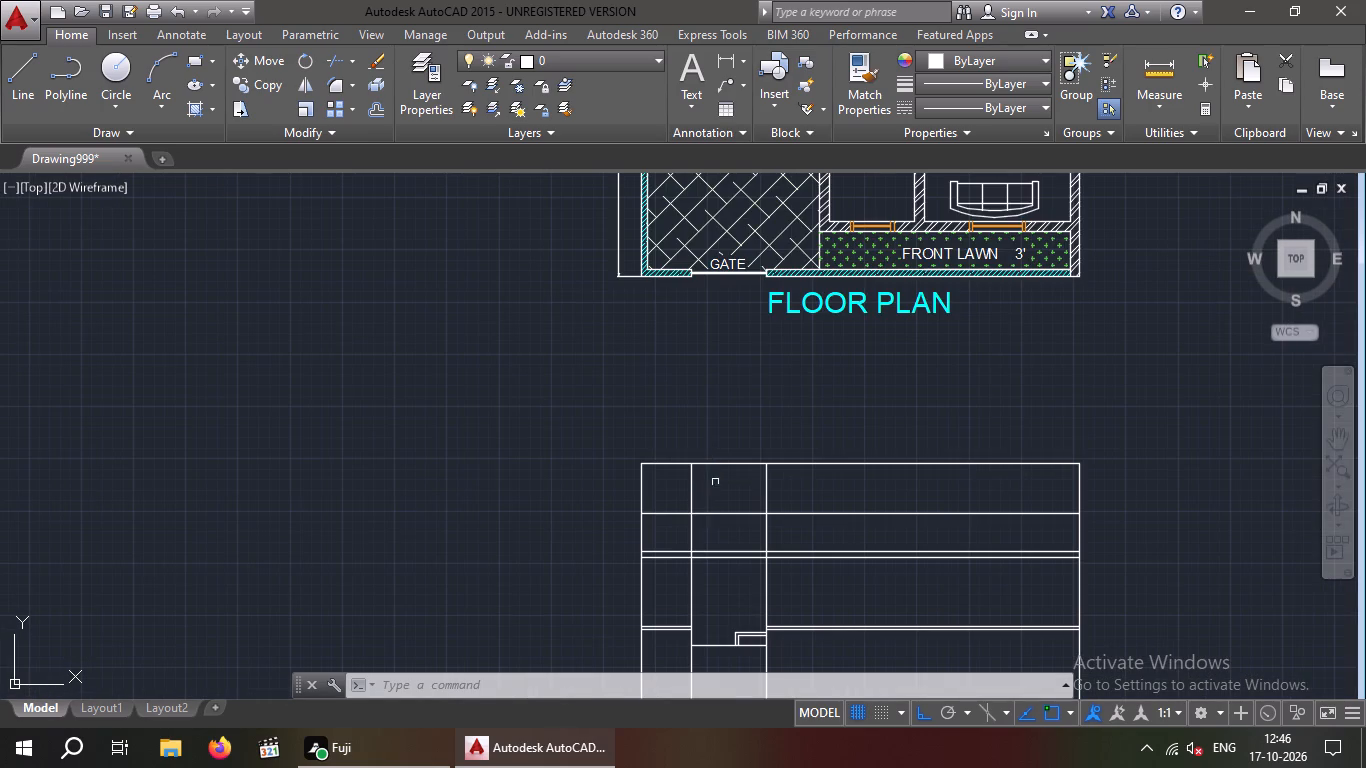
{"action": "left_click_drag", "start_coordinate": [726, 479], "coordinate": [676, 483]}
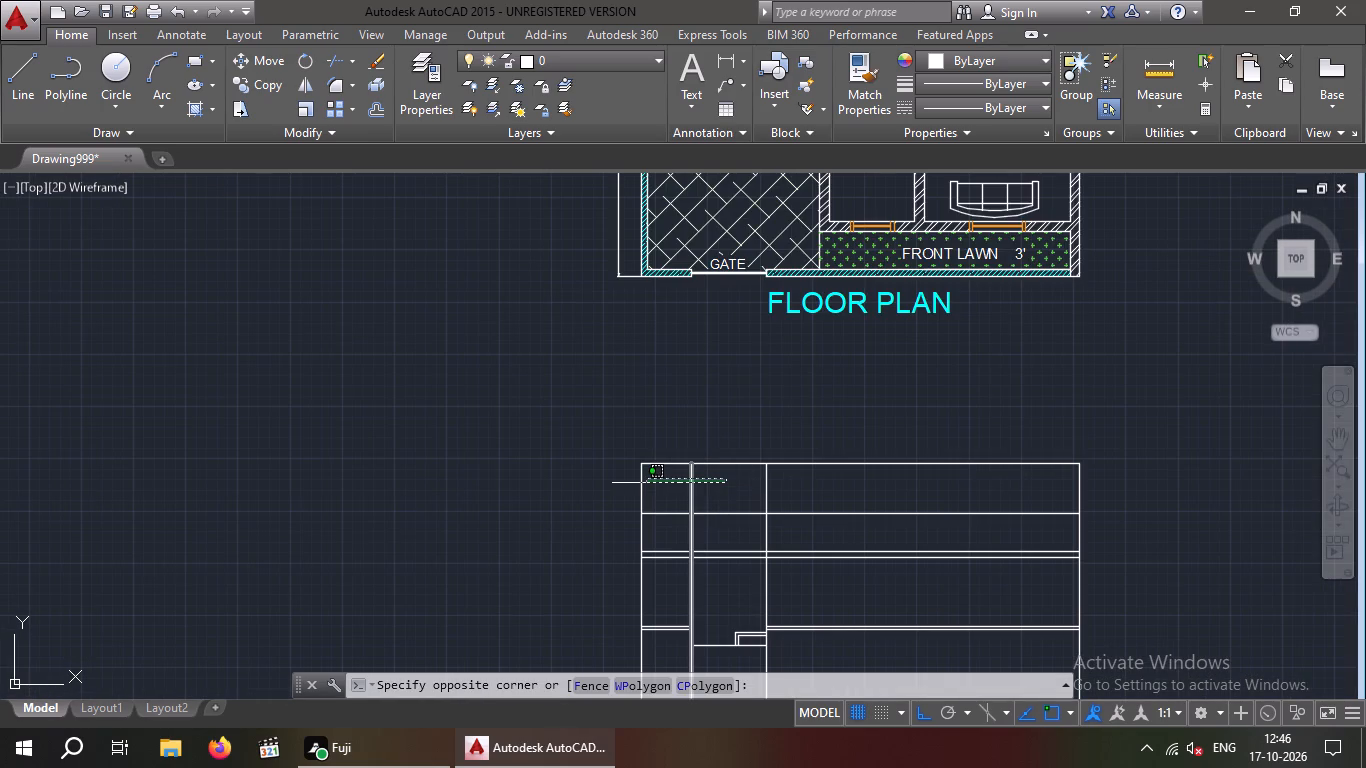
{"action": "key", "text": "Escape"}
{"action": "key", "text": "t"}
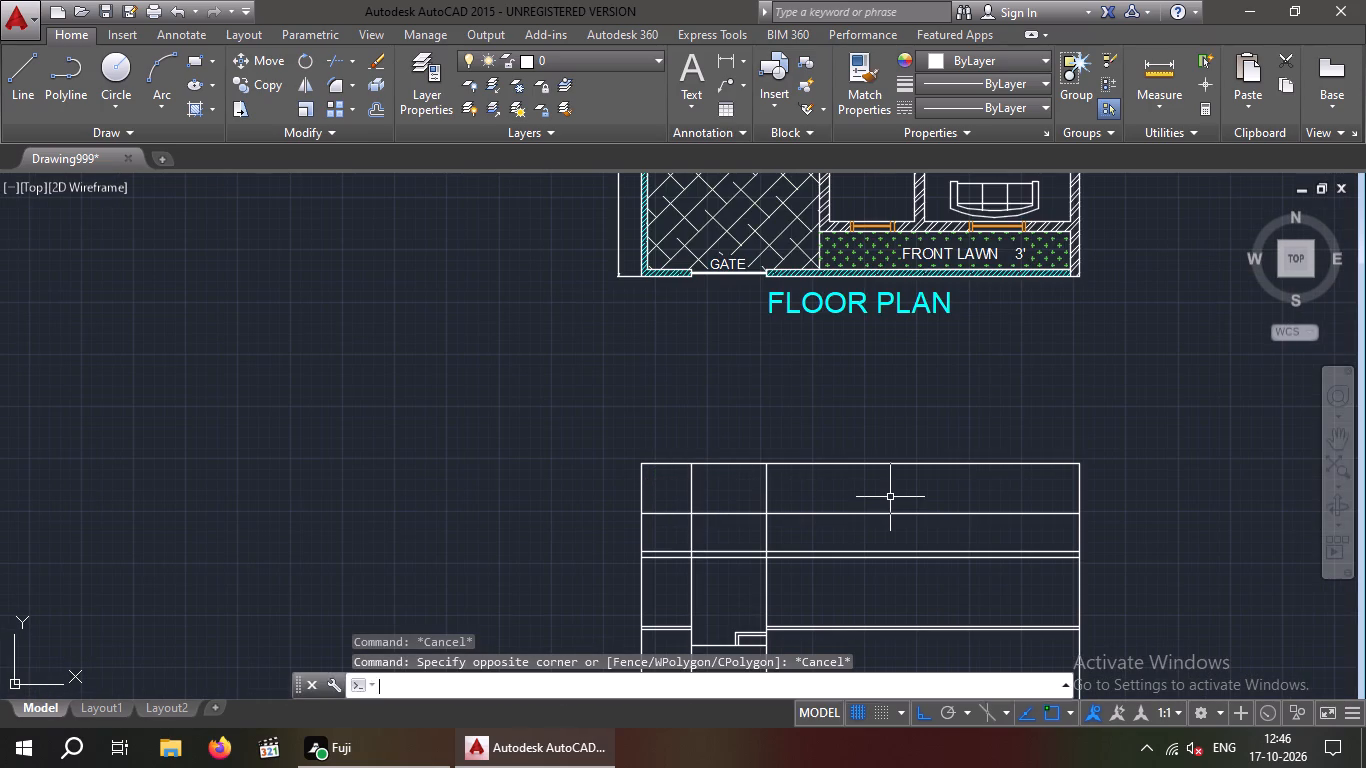
{"action": "key", "text": "r"}
{"action": "key", "text": "space"}
{"action": "key", "text": "space"}
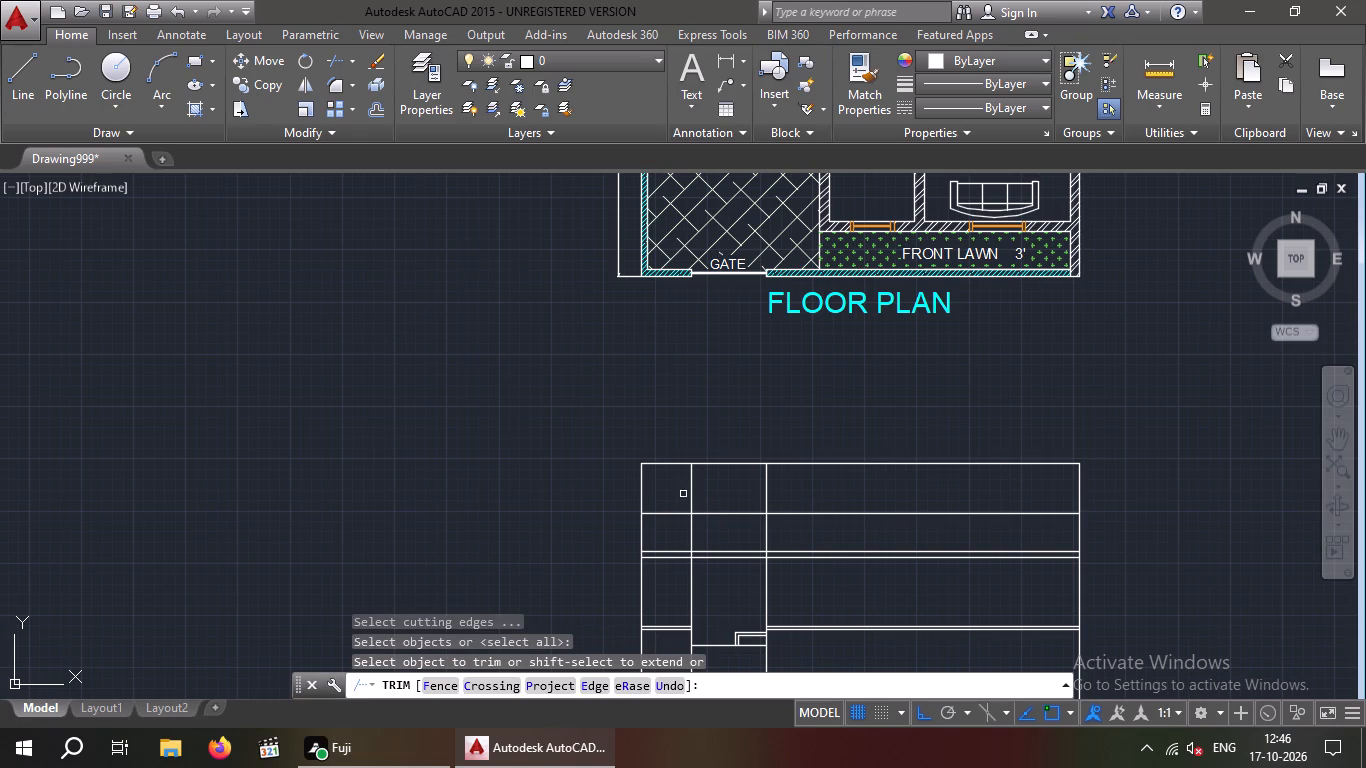
{"action": "left_click", "coordinate": [693, 490]}
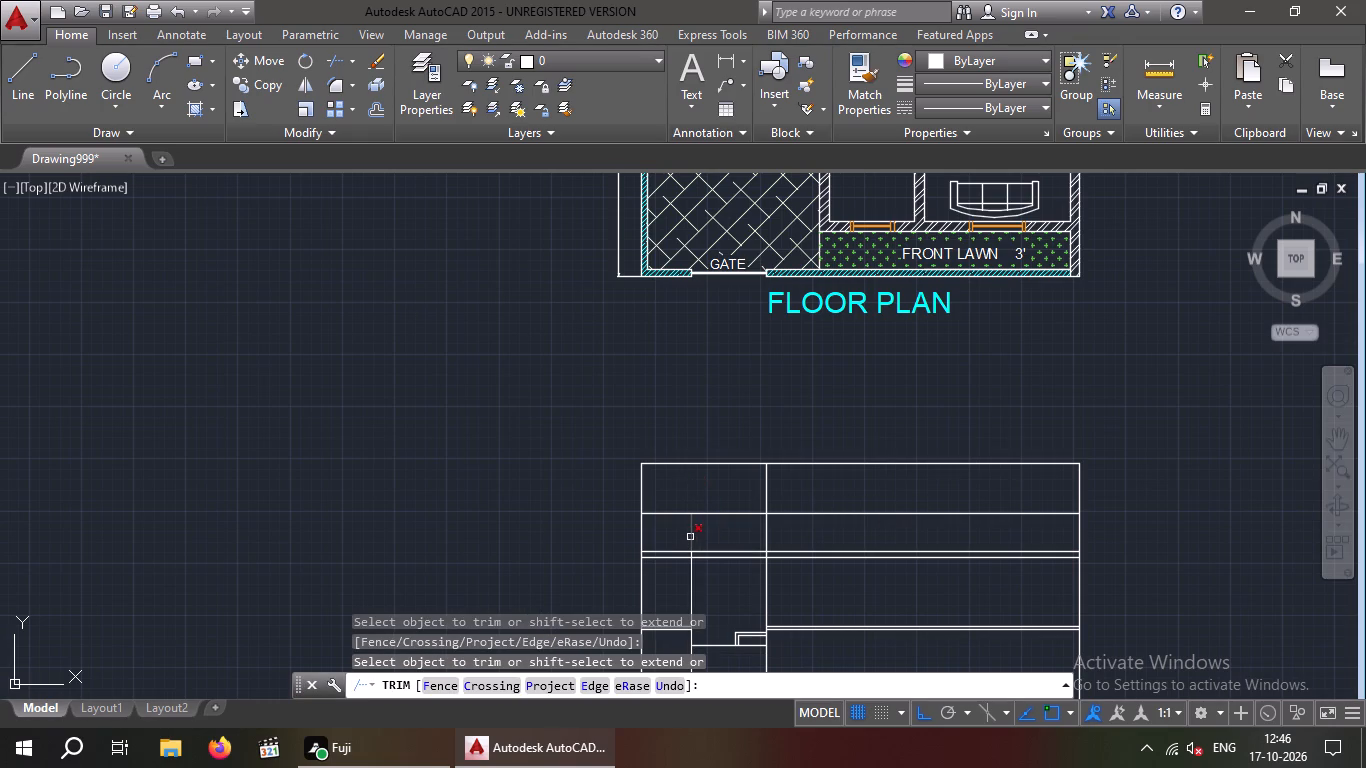
{"action": "left_click", "coordinate": [690, 535]}
{"action": "scroll", "coordinate": [691, 567], "scroll_direction": "up", "scroll_amount": 4}
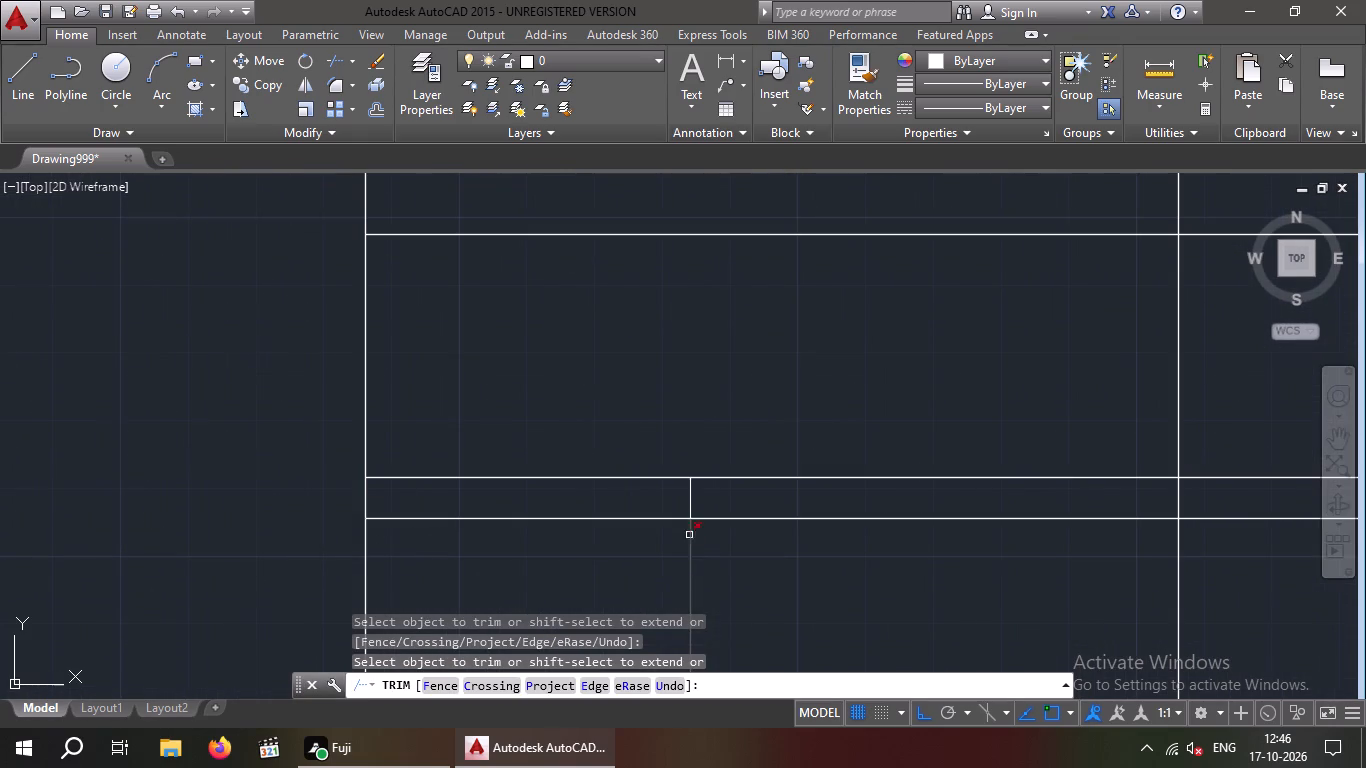
{"action": "left_click", "coordinate": [692, 501]}
{"action": "scroll", "coordinate": [692, 501], "scroll_direction": "down", "scroll_amount": 4}
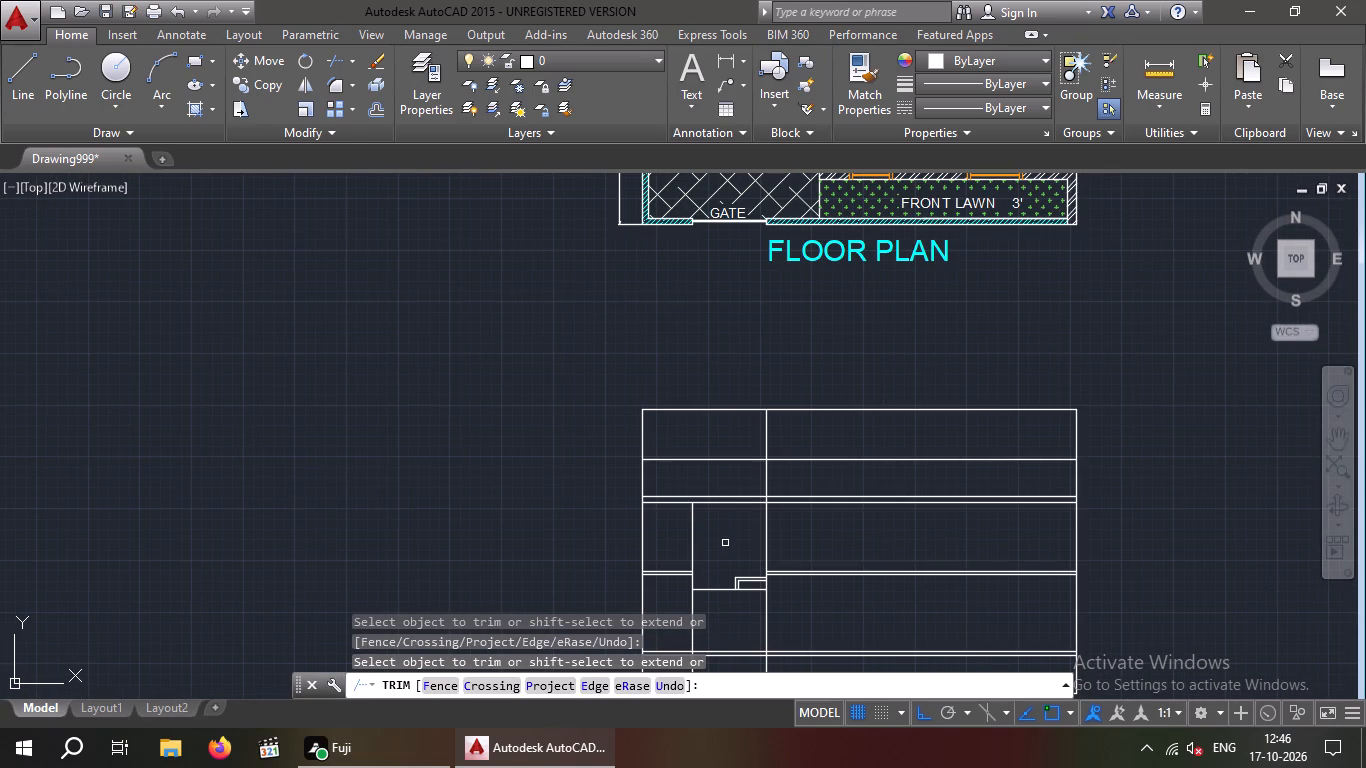
Trim away the same divider between the upper double slab lines and the left bay's mid-height level line.
{"action": "middle_click_drag", "start_coordinate": [714, 521], "coordinate": [715, 502]}
{"action": "middle_click", "coordinate": [716, 500]}
{"action": "scroll", "coordinate": [713, 498], "scroll_direction": "down", "scroll_amount": 2}
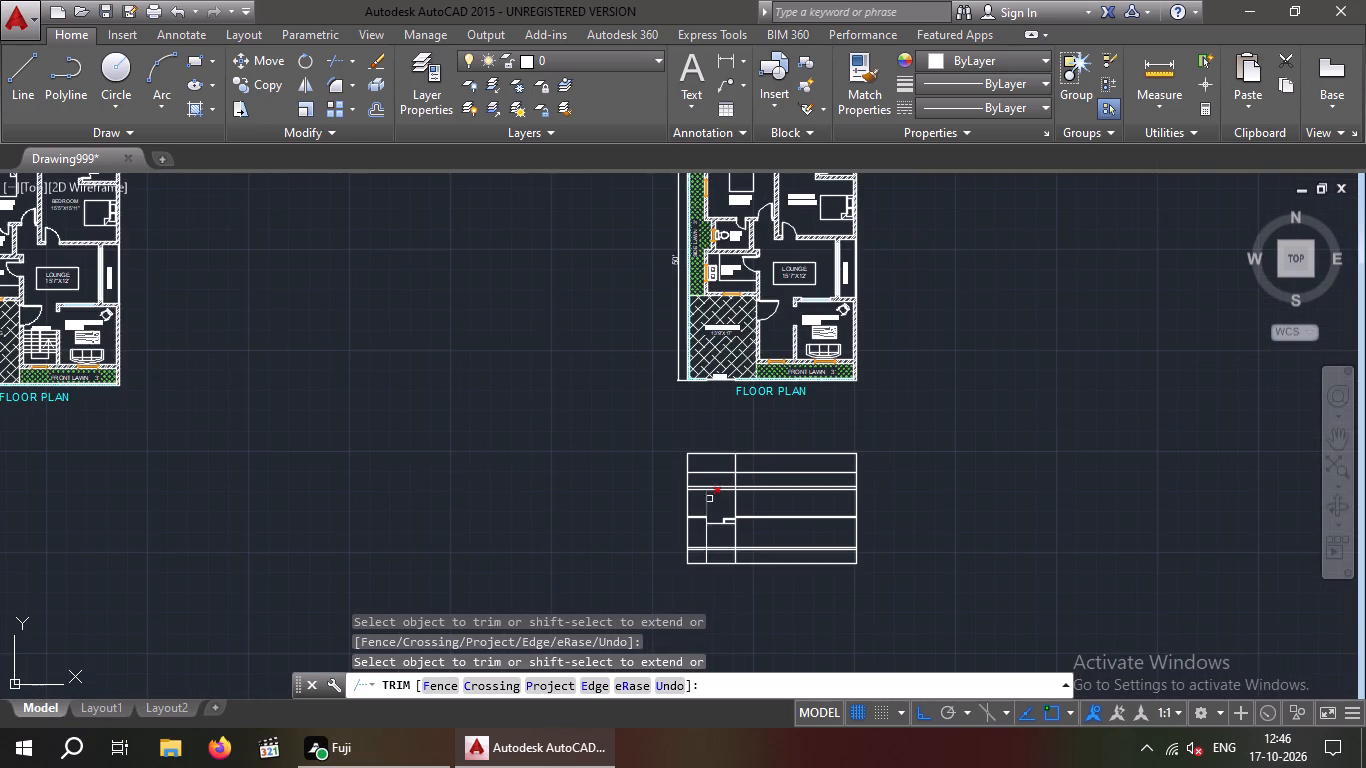
{"action": "scroll", "coordinate": [709, 499], "scroll_direction": "up", "scroll_amount": 1}
{"action": "scroll", "coordinate": [706, 502], "scroll_direction": "down", "scroll_amount": 2}
{"action": "scroll", "coordinate": [703, 504], "scroll_direction": "up", "scroll_amount": 1}
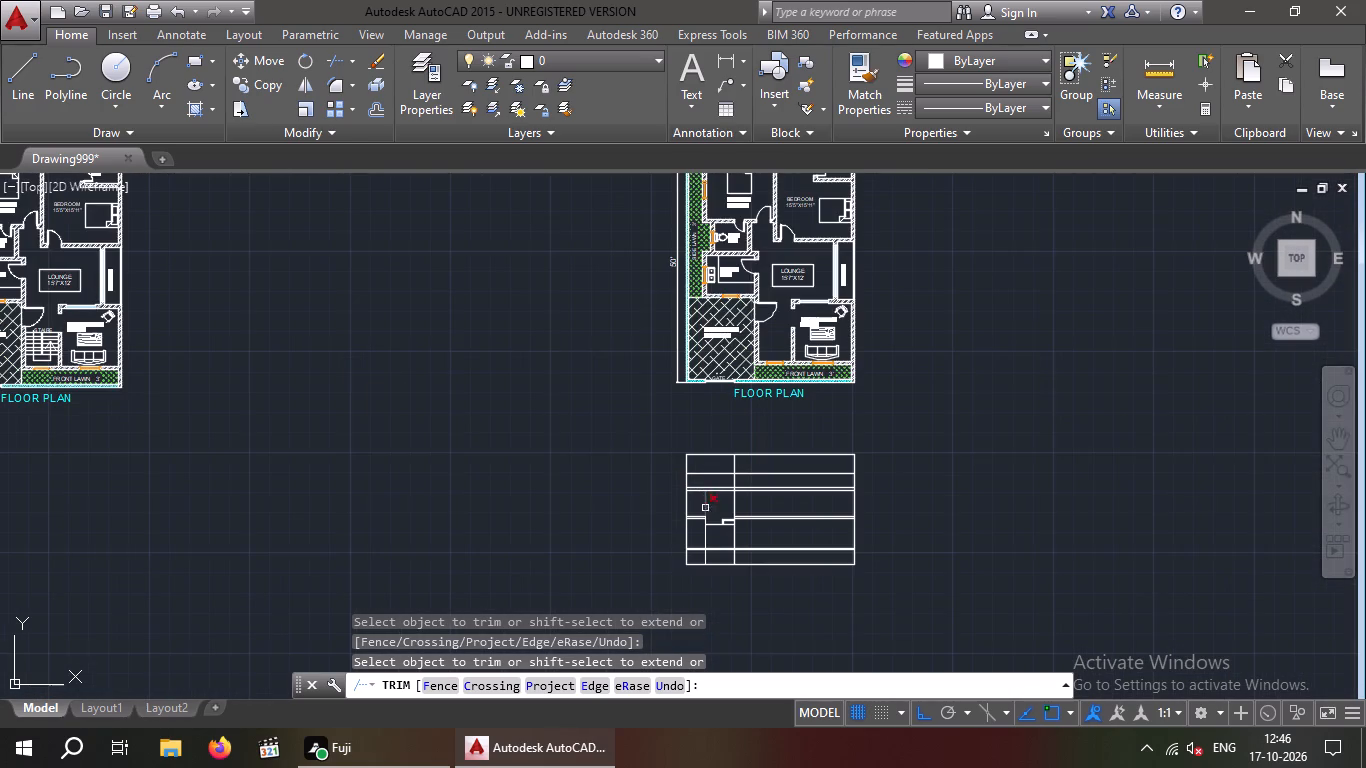
{"action": "scroll", "coordinate": [705, 517], "scroll_direction": "up", "scroll_amount": 2}
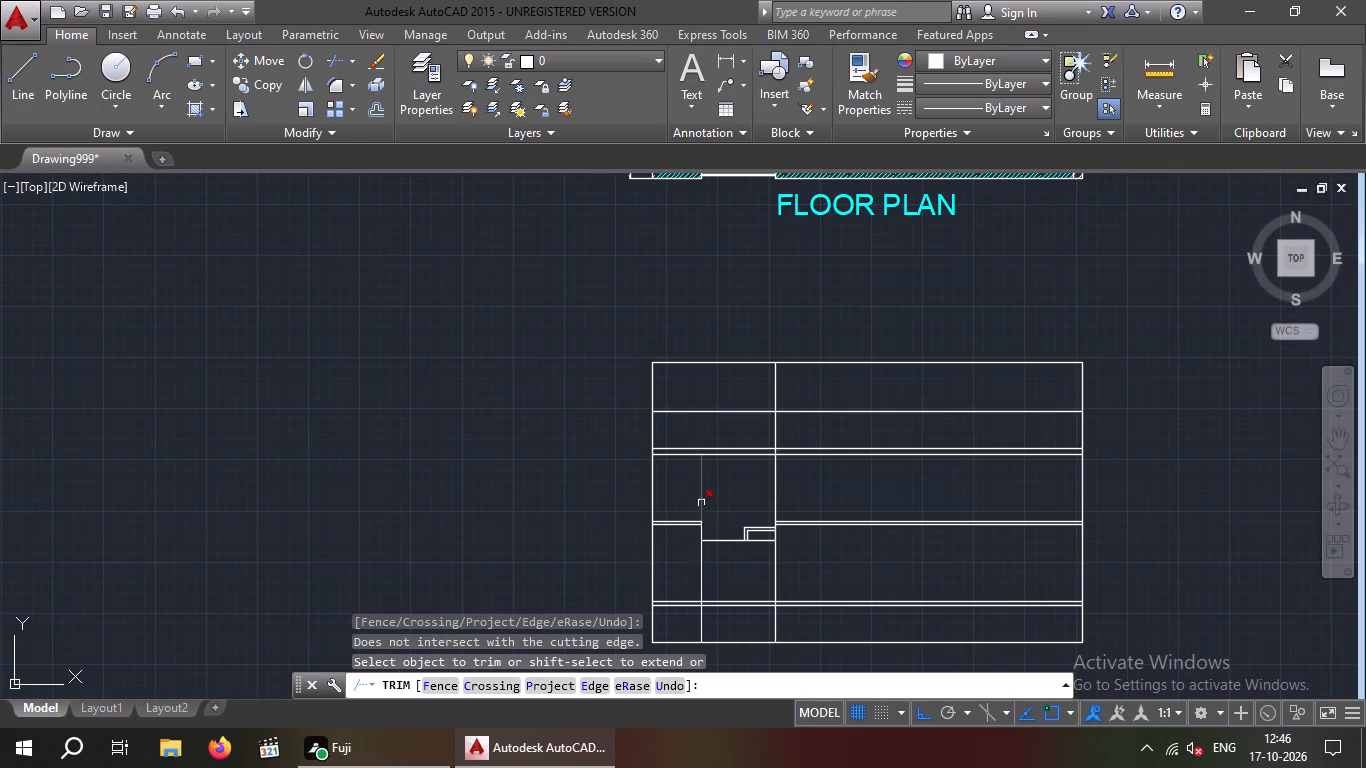
{"action": "left_click", "coordinate": [698, 503]}
{"action": "left_click_drag", "start_coordinate": [722, 494], "coordinate": [713, 495]}
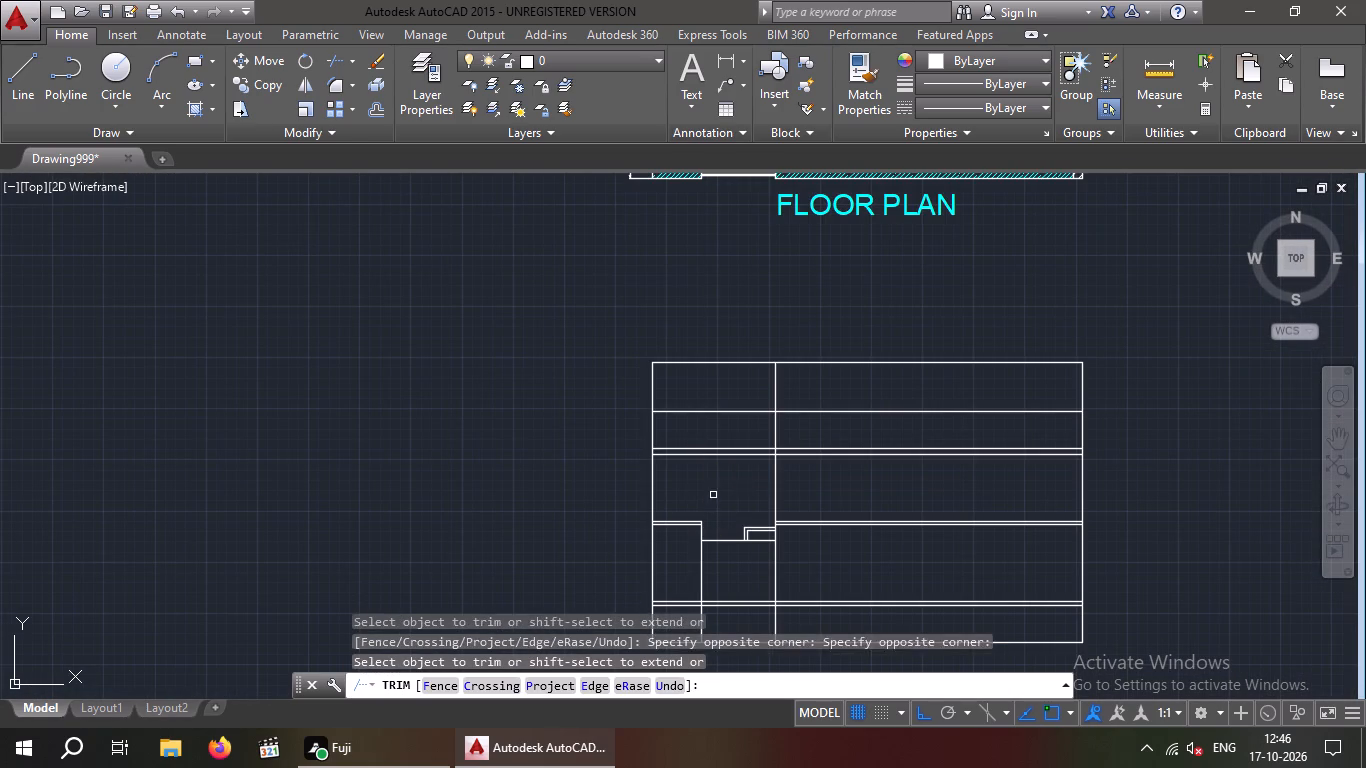
{"action": "key", "text": "Escape"}
Trim away the divider between the middle and right bays within and below the lower double slab lines, down to the base.
{"action": "scroll", "coordinate": [720, 491], "scroll_direction": "down", "scroll_amount": 1}
{"action": "middle_click_drag", "start_coordinate": [688, 495], "coordinate": [527, 538]}
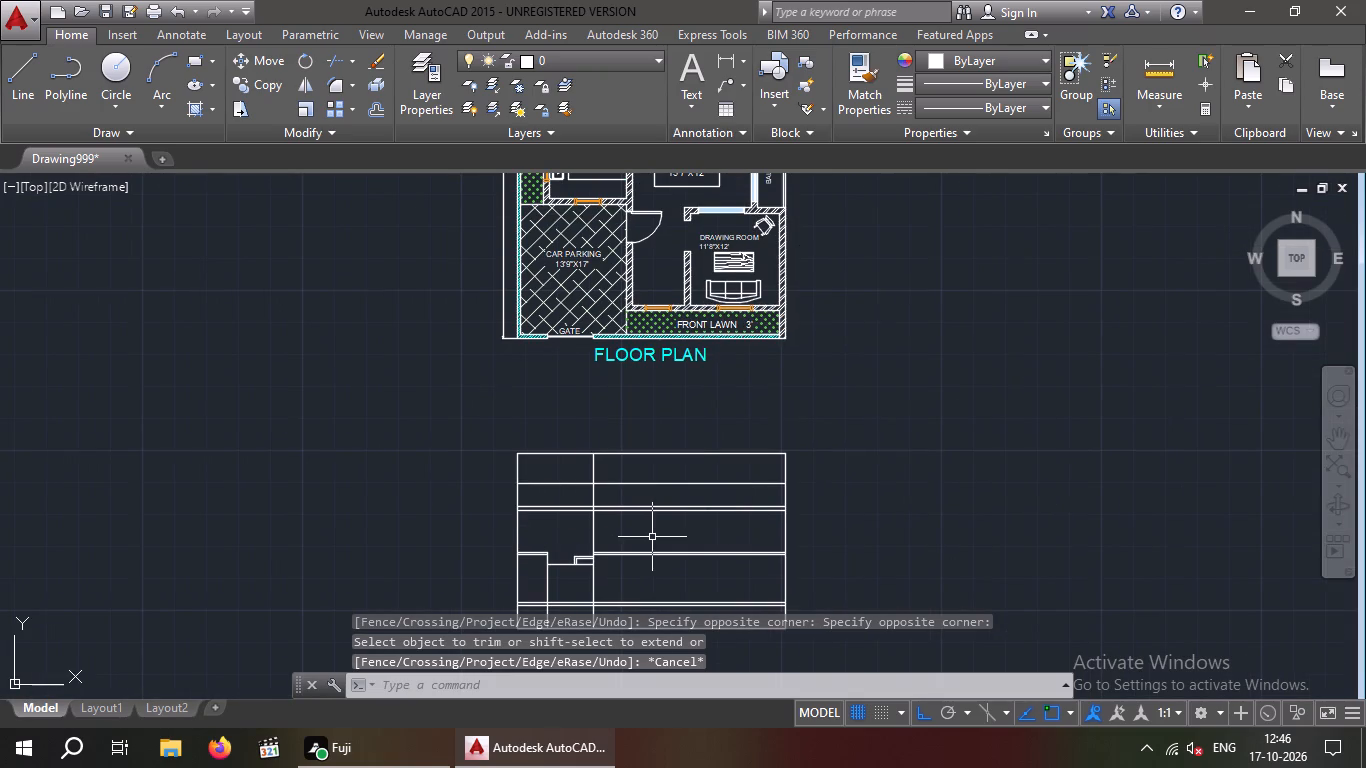
{"action": "middle_click_drag", "start_coordinate": [653, 520], "coordinate": [680, 457]}
{"action": "scroll", "coordinate": [588, 560], "scroll_direction": "up", "scroll_amount": 3}
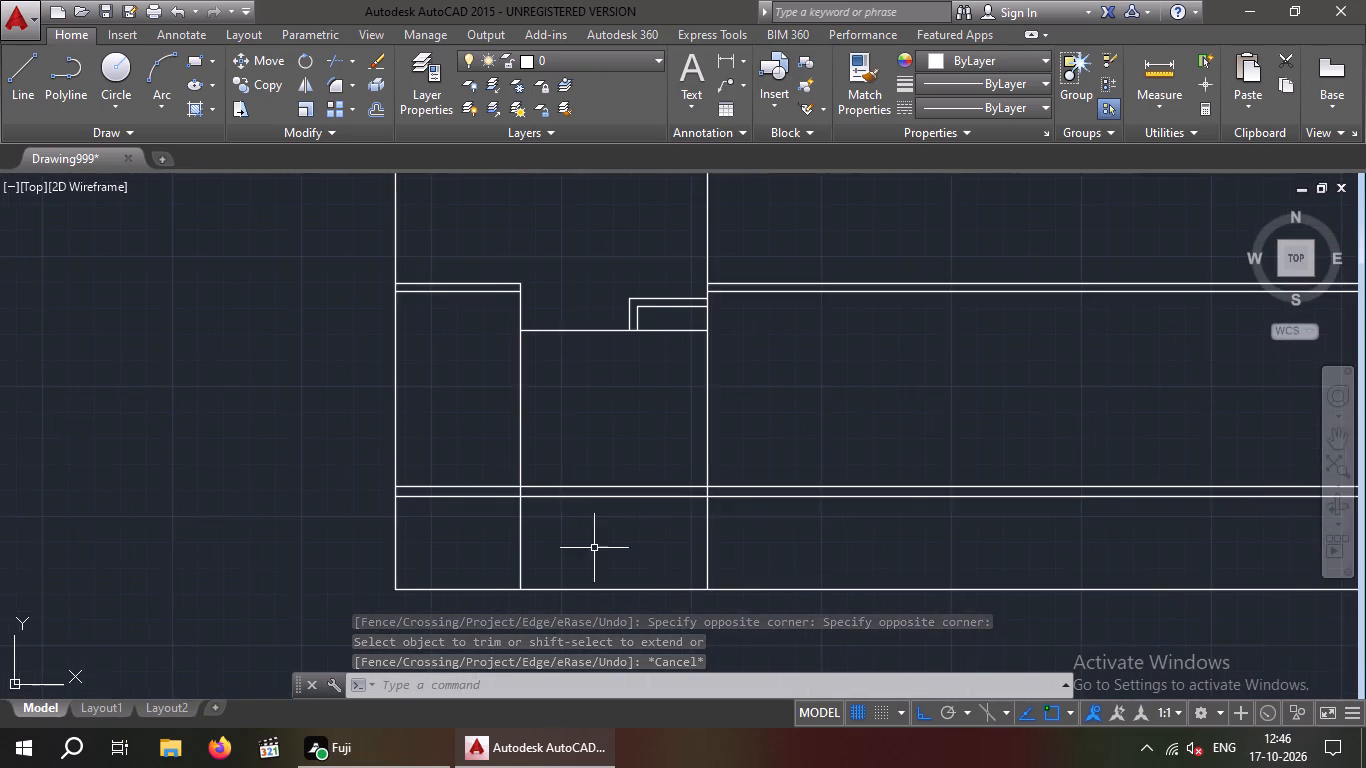
{"action": "middle_click_drag", "start_coordinate": [597, 539], "coordinate": [641, 475]}
{"action": "key", "text": "t"}
{"action": "key", "text": "r"}
{"action": "key", "text": "space"}
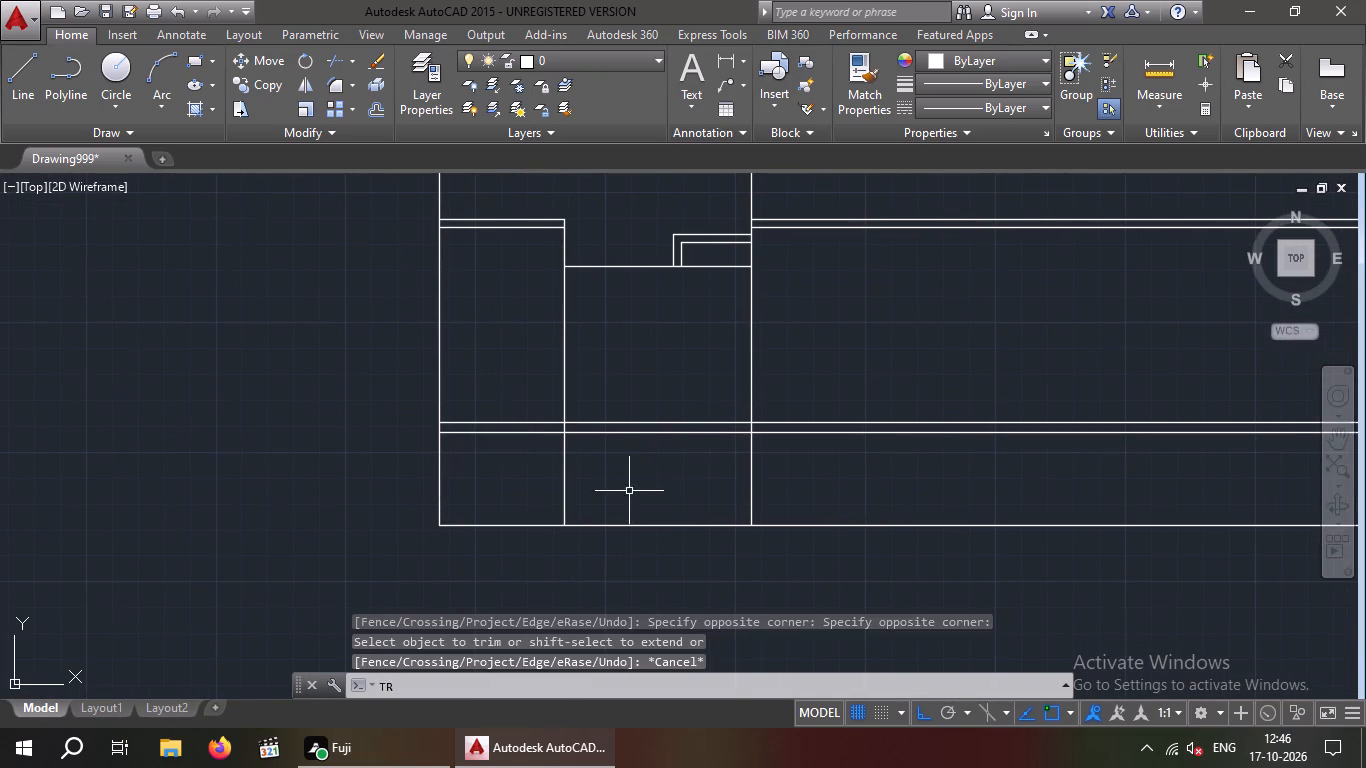
{"action": "key", "text": "space"}
{"action": "scroll", "coordinate": [730, 462], "scroll_direction": "up", "scroll_amount": 3}
{"action": "left_click_drag", "start_coordinate": [904, 440], "coordinate": [735, 486]}
{"action": "left_click", "coordinate": [692, 499]}
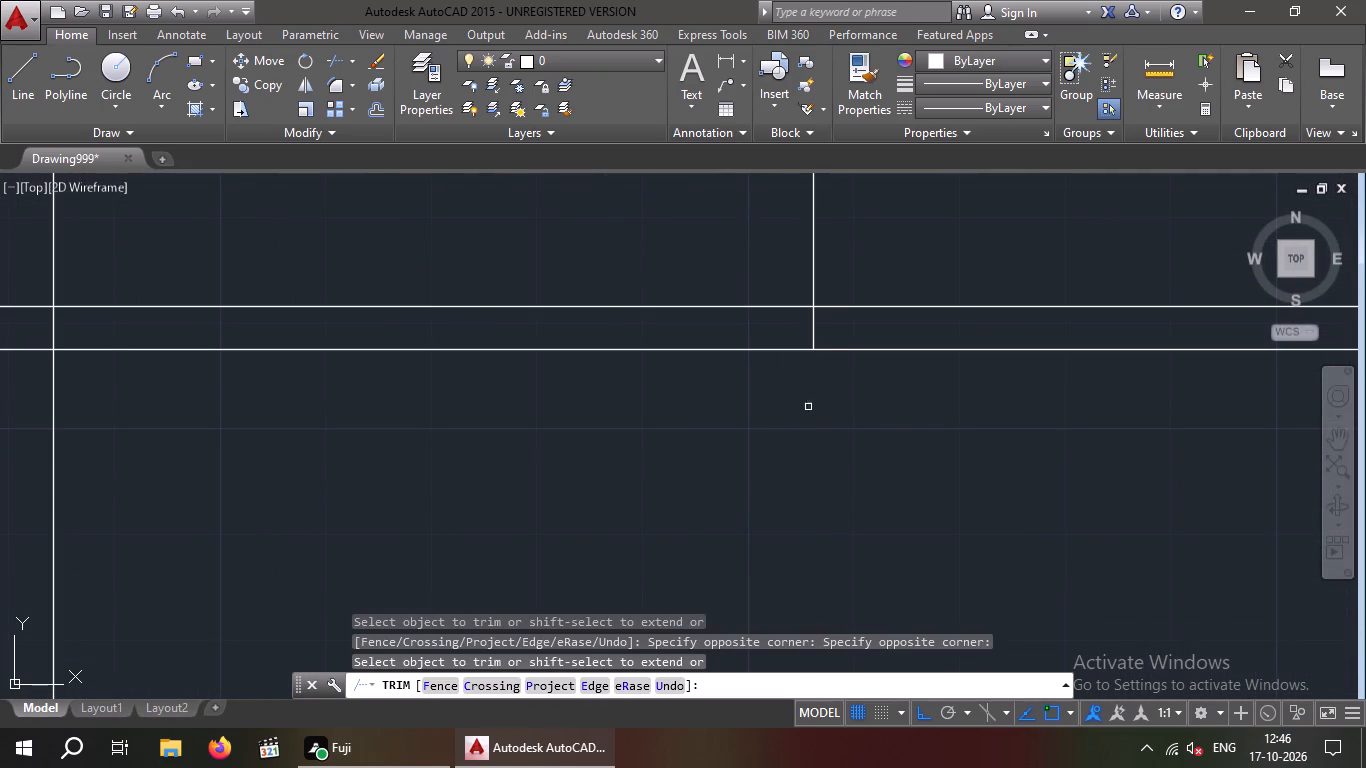
{"action": "left_click", "coordinate": [806, 327]}
{"action": "left_click", "coordinate": [815, 327]}
{"action": "left_click_drag", "start_coordinate": [834, 325], "coordinate": [832, 325]}
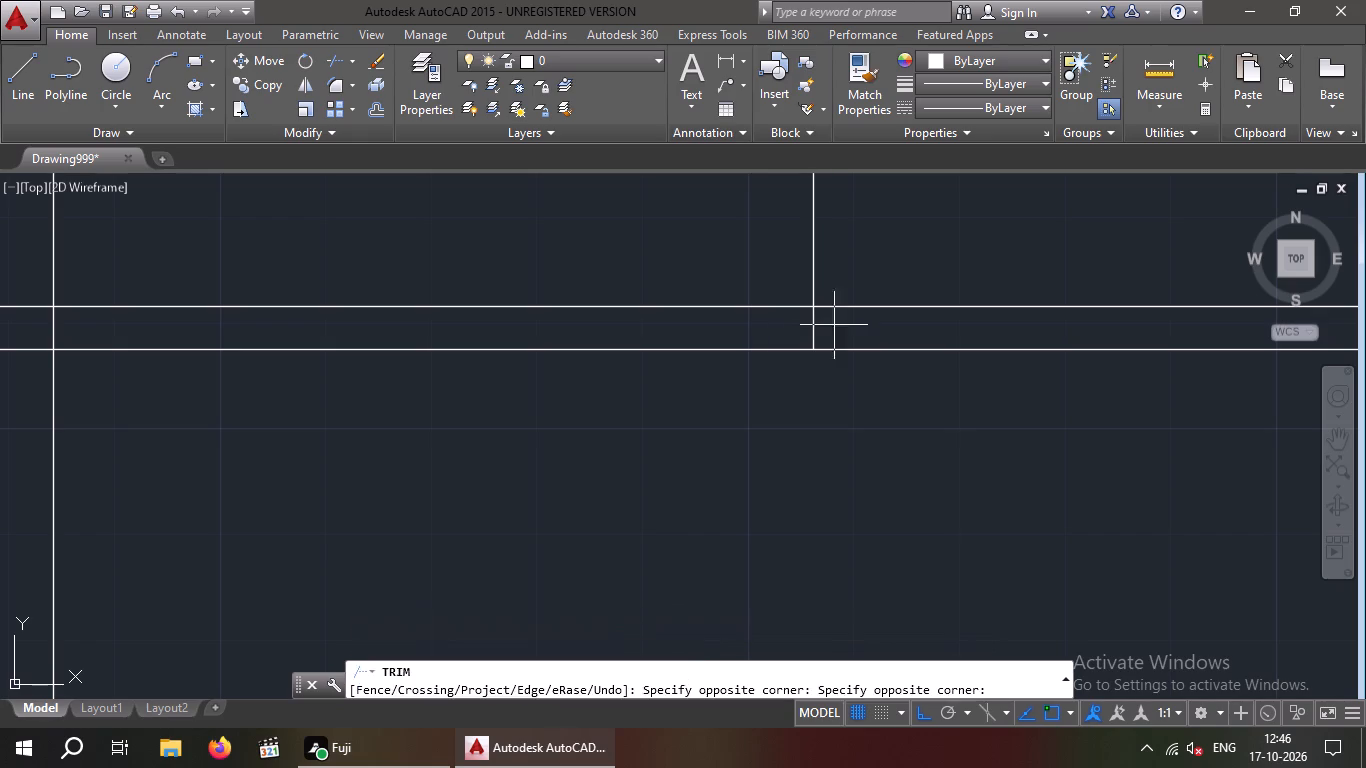
{"action": "left_click_drag", "start_coordinate": [832, 325], "coordinate": [803, 330]}
{"action": "left_click", "coordinate": [801, 330]}
Trim away the divider between the left and middle bays within and below the lower double slab lines, down to the base.
{"action": "scroll", "coordinate": [800, 331], "scroll_direction": "down", "scroll_amount": 1}
{"action": "left_click_drag", "start_coordinate": [487, 432], "coordinate": [267, 468]}
{"action": "left_click", "coordinate": [198, 471]}
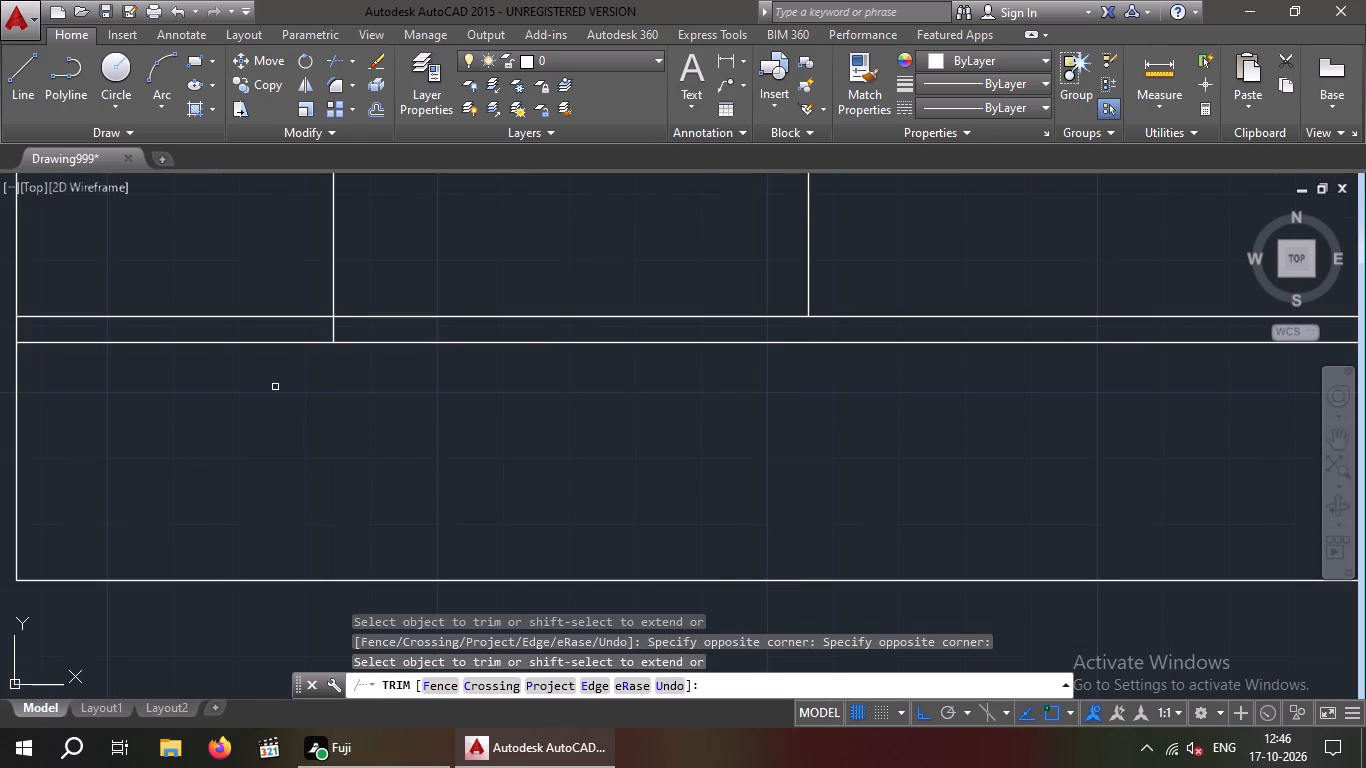
{"action": "scroll", "coordinate": [340, 317], "scroll_direction": "up", "scroll_amount": 2}
{"action": "left_click_drag", "start_coordinate": [364, 334], "coordinate": [258, 375]}
{"action": "left_click", "coordinate": [250, 379]}
{"action": "scroll", "coordinate": [289, 374], "scroll_direction": "down", "scroll_amount": 3}
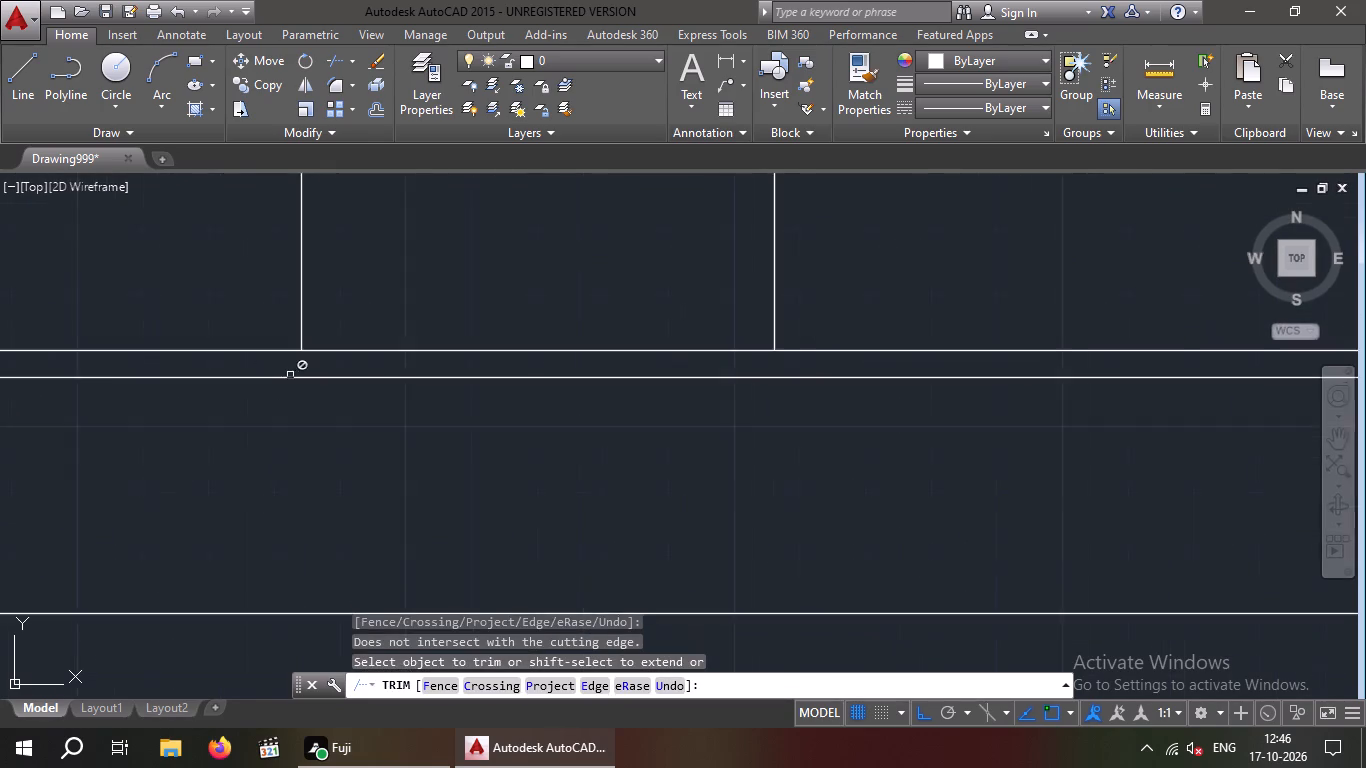
{"action": "scroll", "coordinate": [292, 382], "scroll_direction": "down", "scroll_amount": 4}
{"action": "key", "text": "Escape"}
{"action": "key", "text": "Escape"}
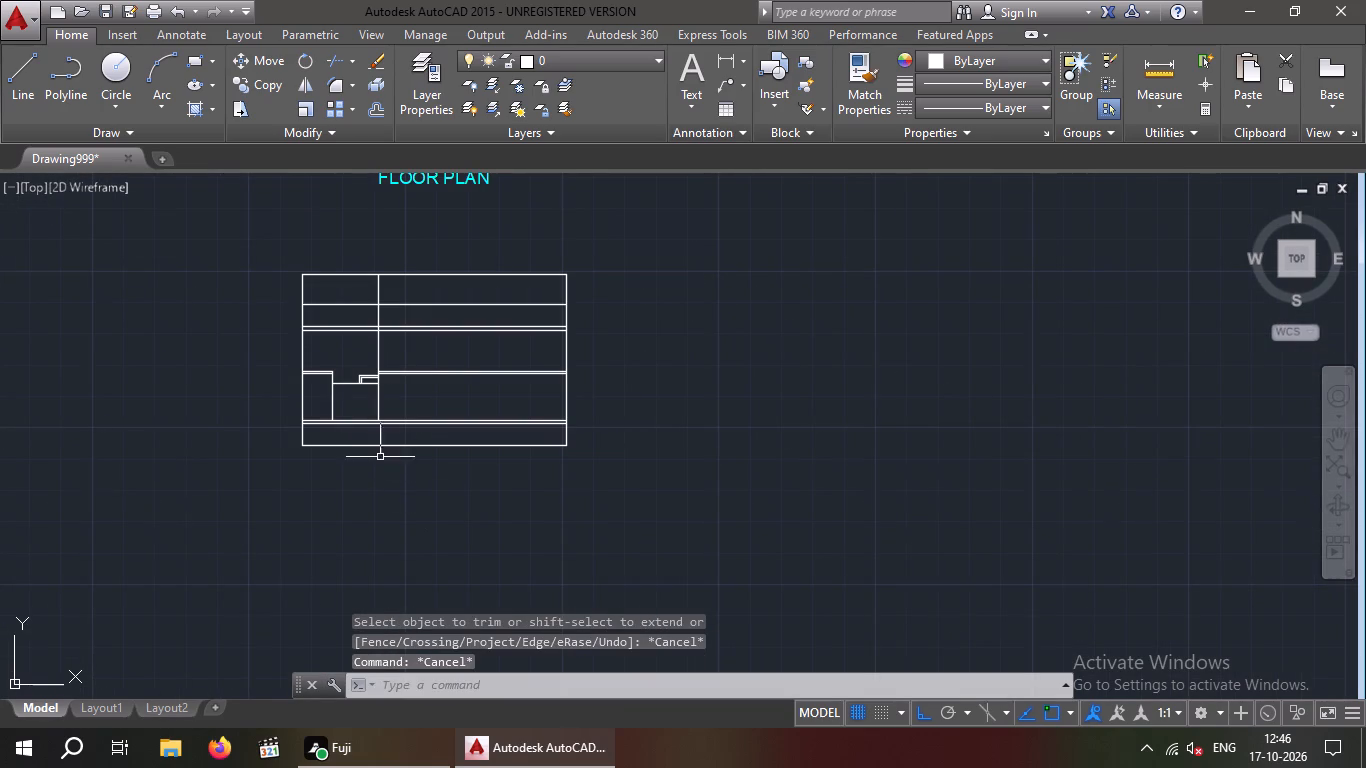
Trim away the divider left of the right bay between the upper double slab lines and the mid-height level line.
{"action": "scroll", "coordinate": [417, 381], "scroll_direction": "down", "scroll_amount": 1}
{"action": "middle_click_drag", "start_coordinate": [421, 386], "coordinate": [459, 491]}
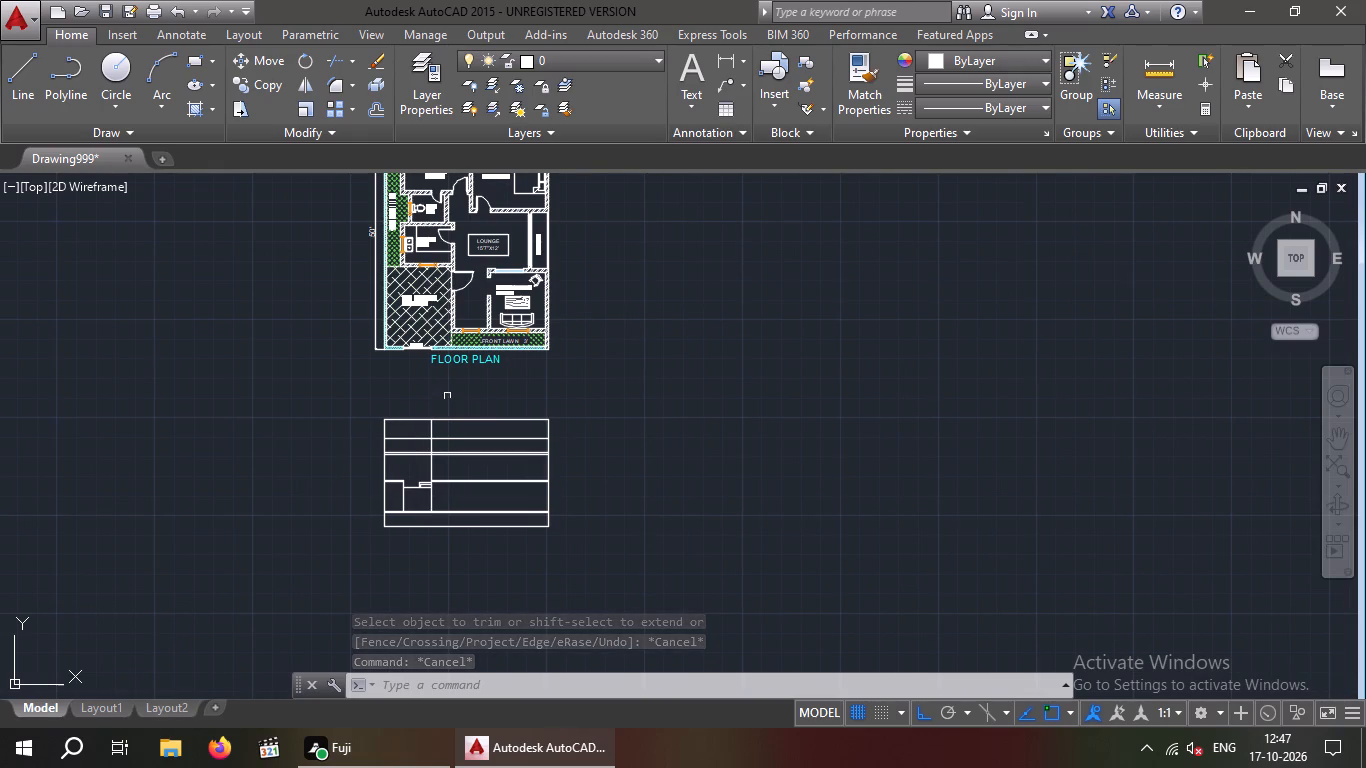
{"action": "scroll", "coordinate": [420, 410], "scroll_direction": "up", "scroll_amount": 2}
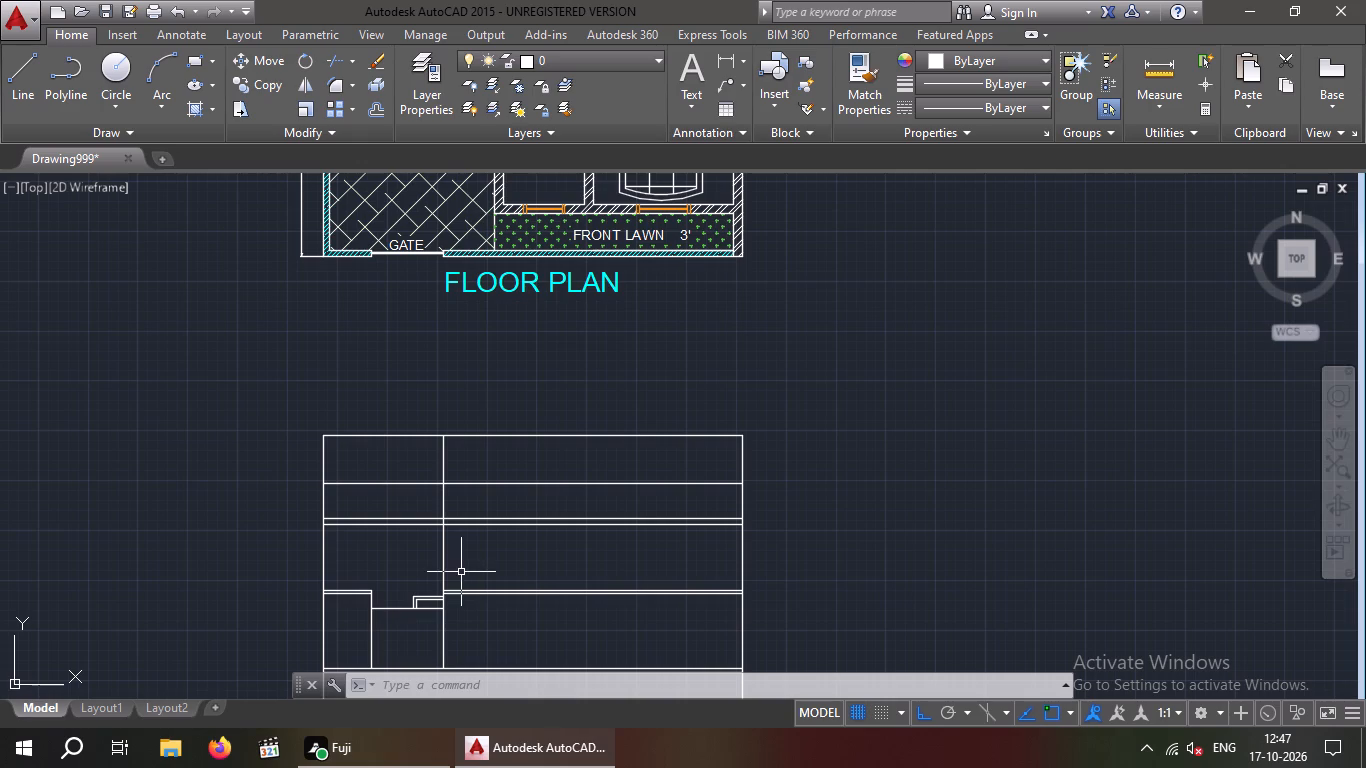
{"action": "key", "text": "t"}
{"action": "key", "text": "r"}
{"action": "key", "text": "space"}
{"action": "key", "text": "space"}
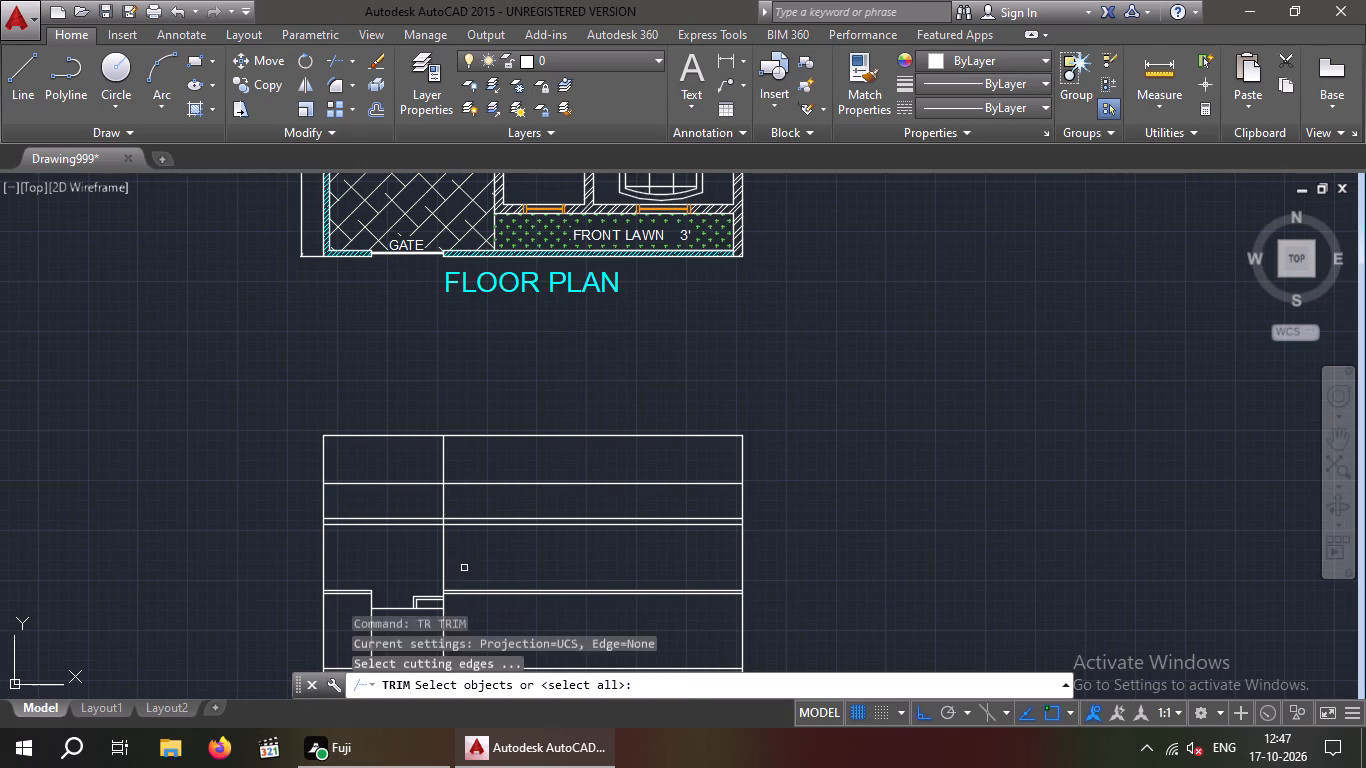
{"action": "left_click_drag", "start_coordinate": [464, 555], "coordinate": [412, 570]}
{"action": "left_click", "coordinate": [410, 567]}
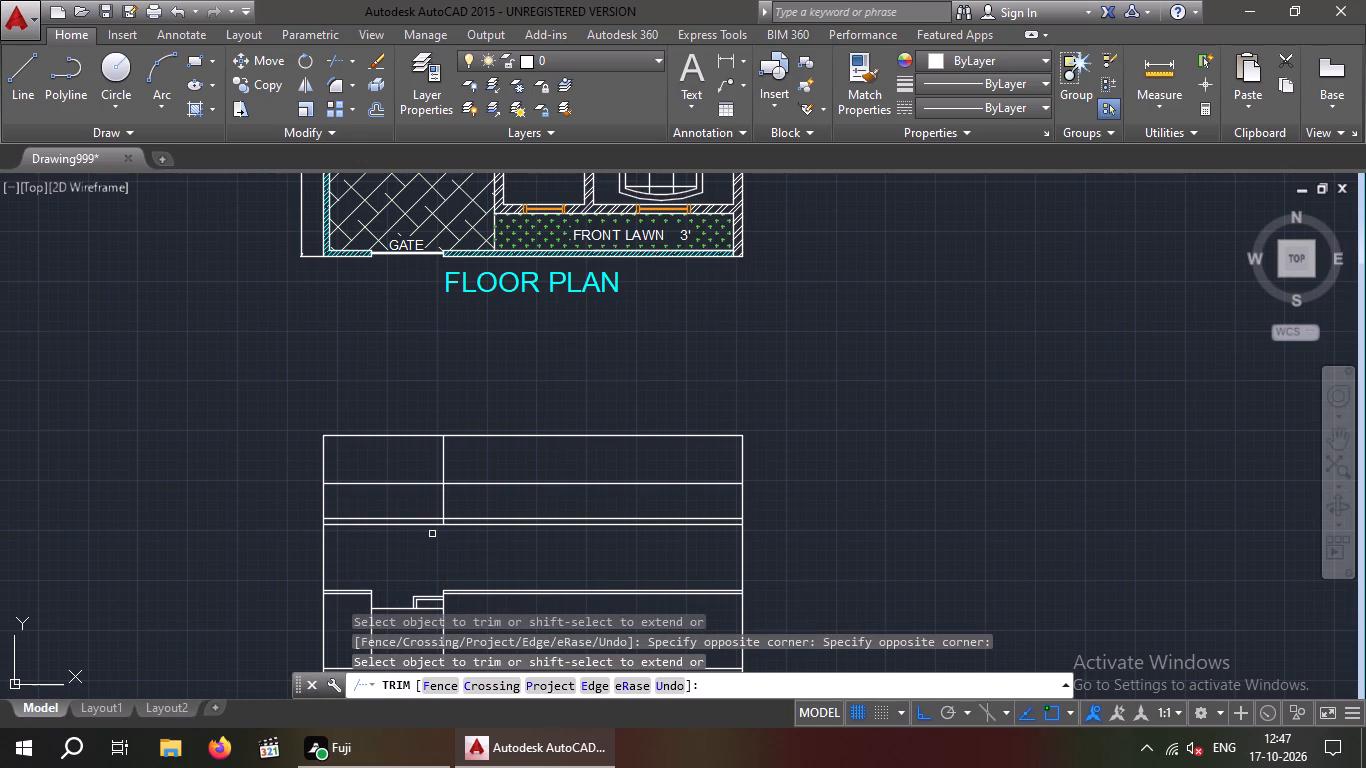
Trim the same divider within and above the upper double slab lines, and erase its remaining piece up to the elevation's top edge.
{"action": "scroll", "coordinate": [432, 534], "scroll_direction": "up", "scroll_amount": 2}
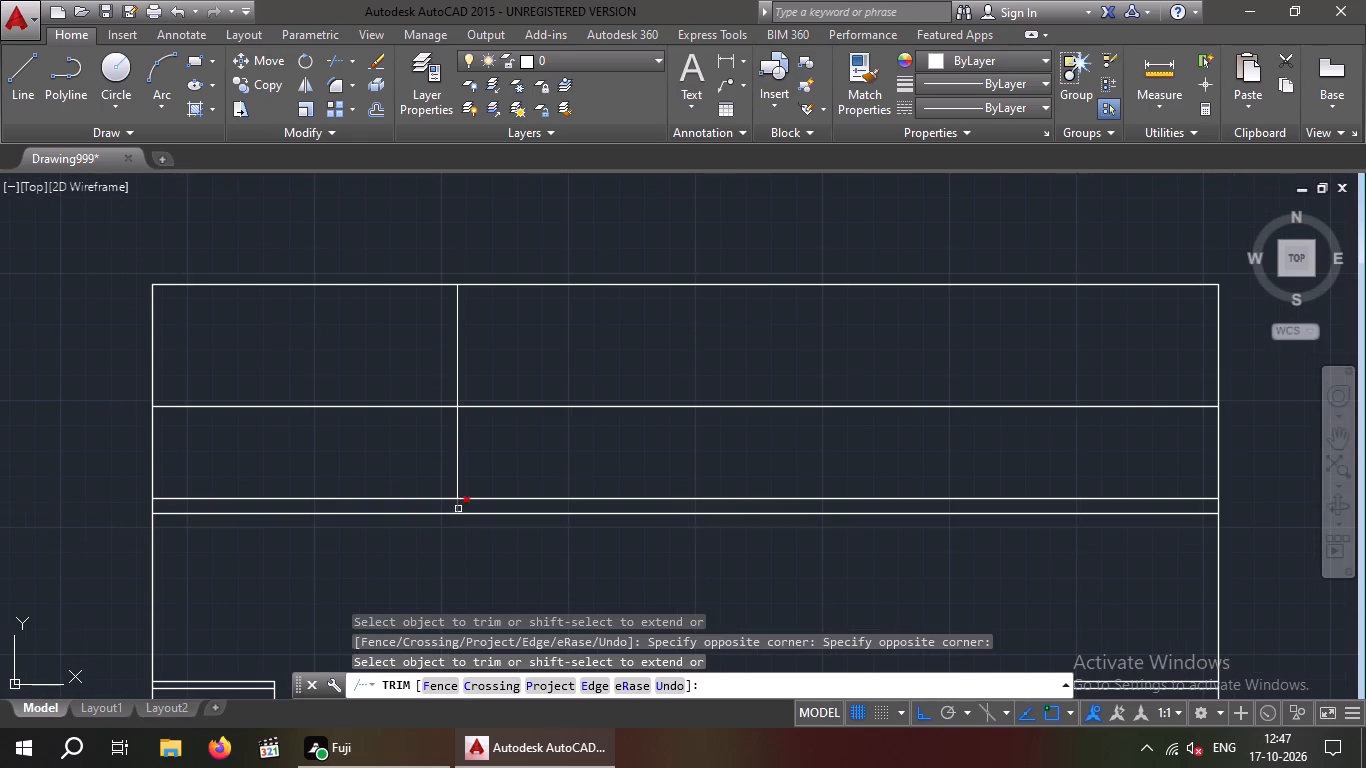
{"action": "left_click", "coordinate": [458, 509]}
{"action": "left_click_drag", "start_coordinate": [483, 445], "coordinate": [447, 459]}
{"action": "left_click", "coordinate": [427, 463]}
{"action": "left_click_drag", "start_coordinate": [504, 331], "coordinate": [449, 349]}
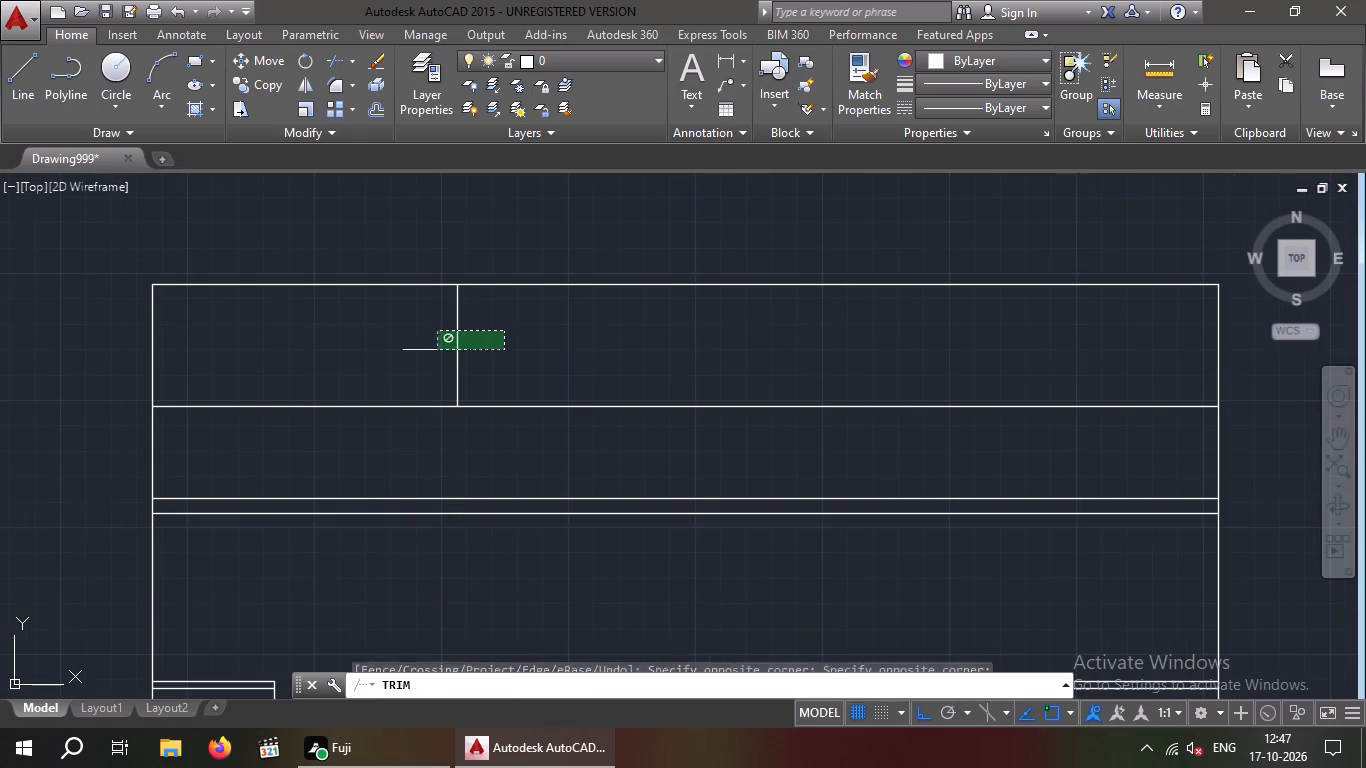
{"action": "key", "text": "Escape"}
{"action": "left_click_drag", "start_coordinate": [498, 338], "coordinate": [423, 367]}
{"action": "left_click", "coordinate": [422, 367]}
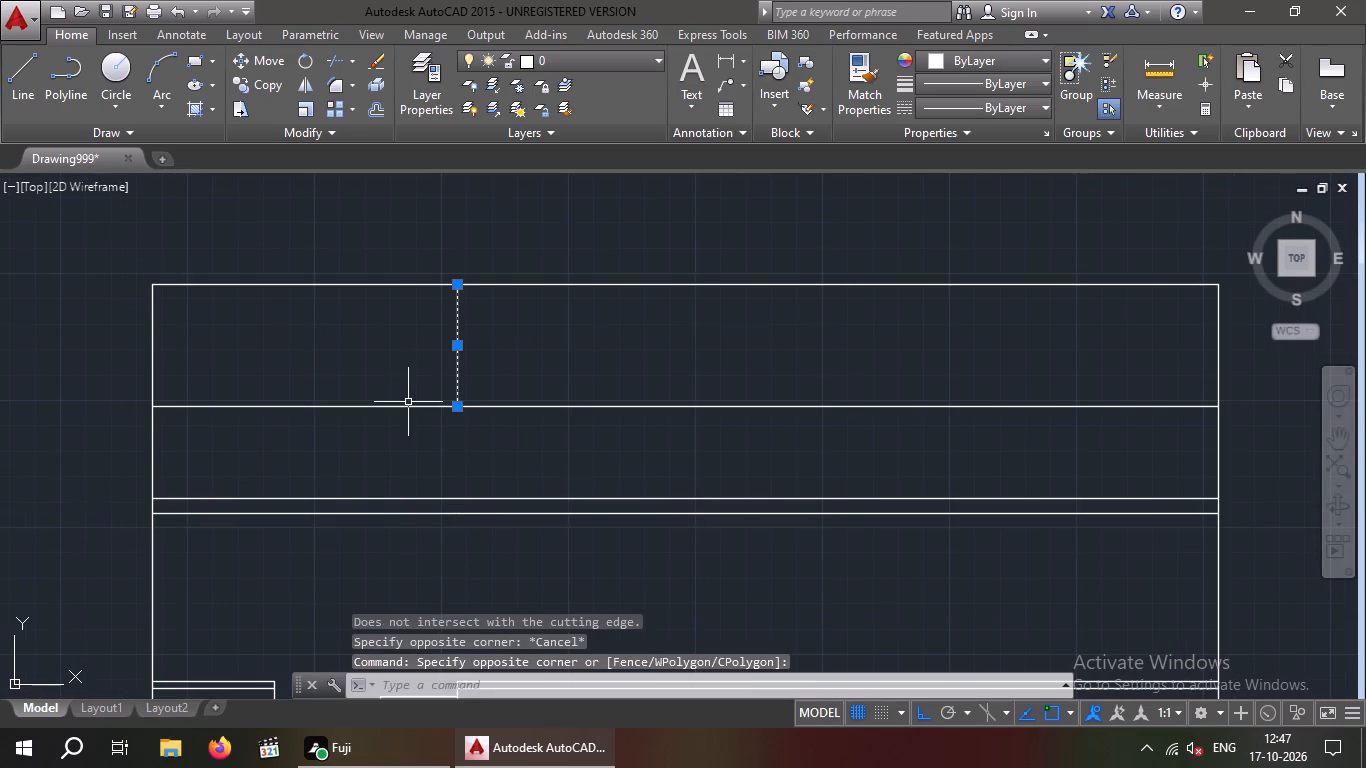
{"action": "key", "text": "Delete"}
Draw a vertical construction line through the wall corner between the car parking and front lawn, crossing the elevation below.
{"action": "scroll", "coordinate": [403, 391], "scroll_direction": "down", "scroll_amount": 3}
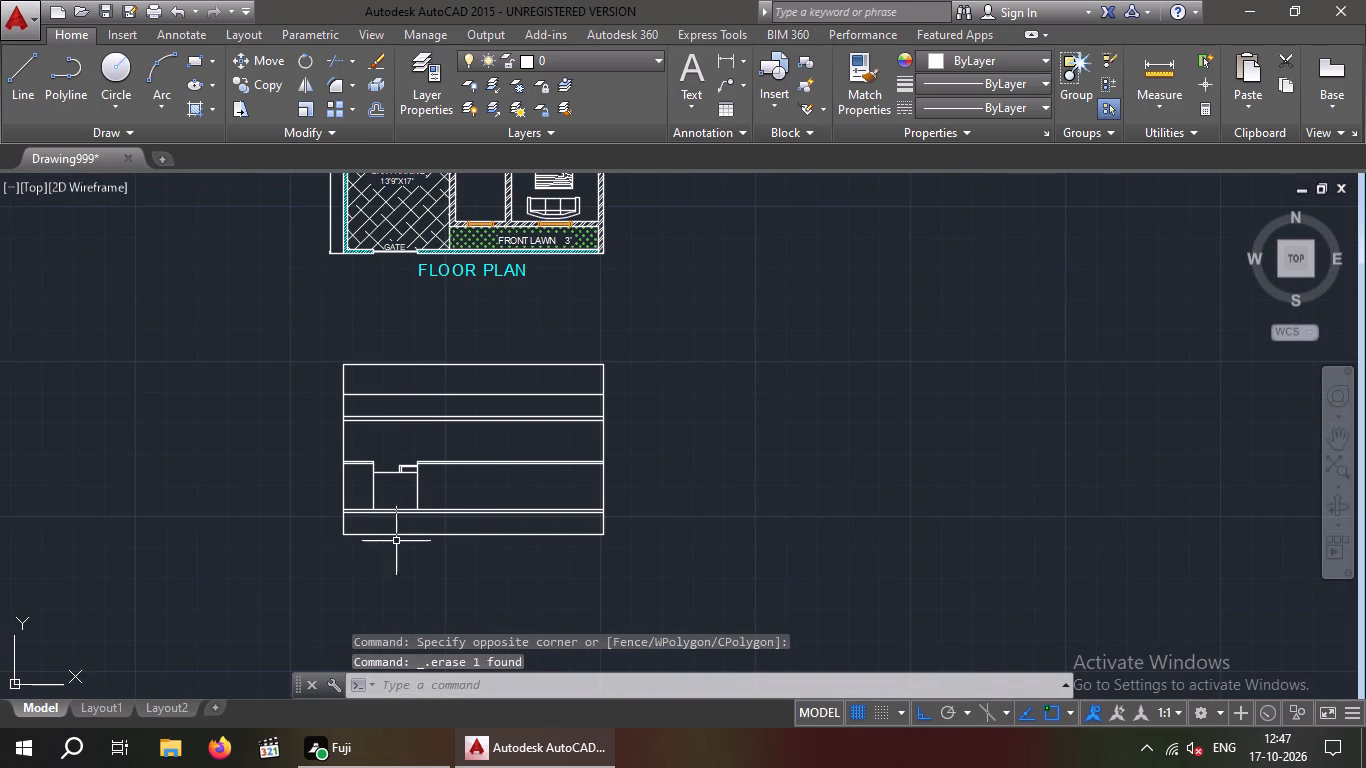
{"action": "middle_click_drag", "start_coordinate": [442, 501], "coordinate": [438, 632]}
{"action": "middle_click", "coordinate": [438, 639]}
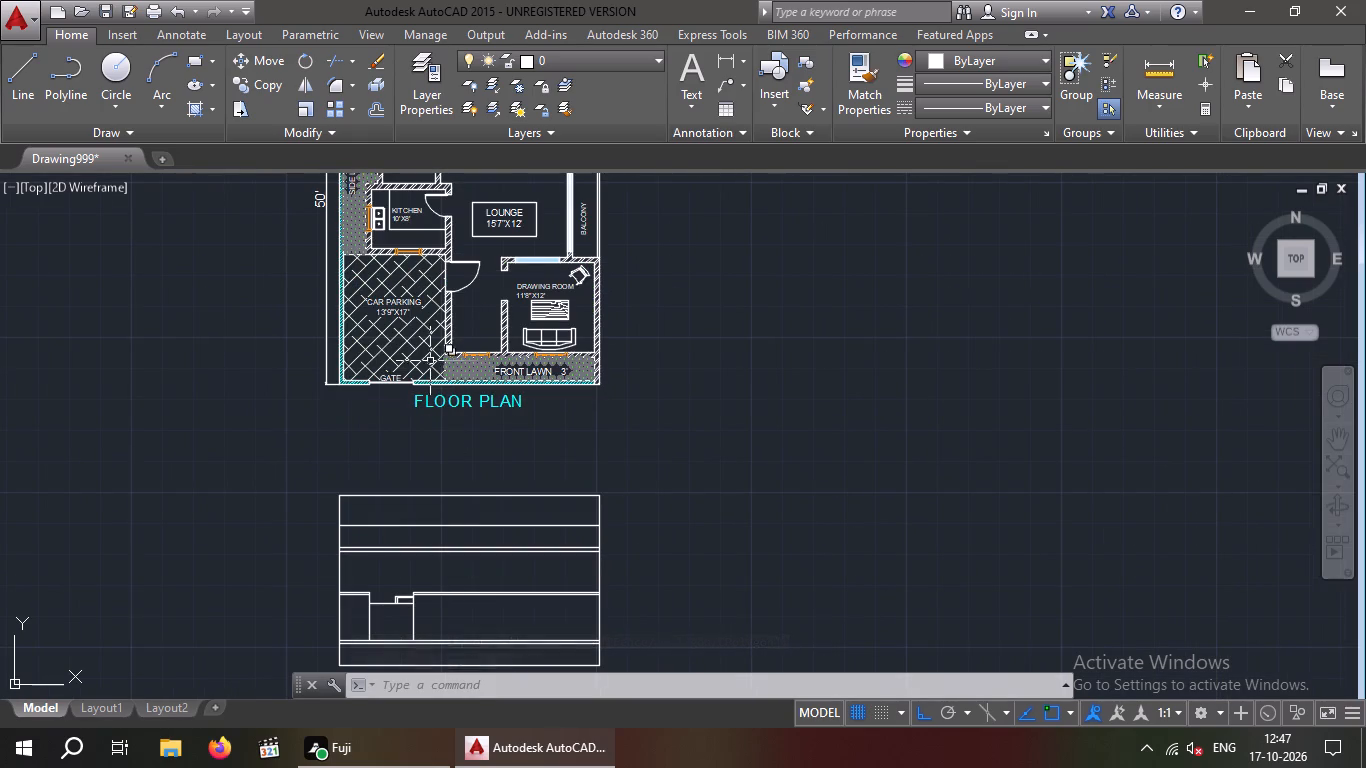
{"action": "key", "text": "Escape"}
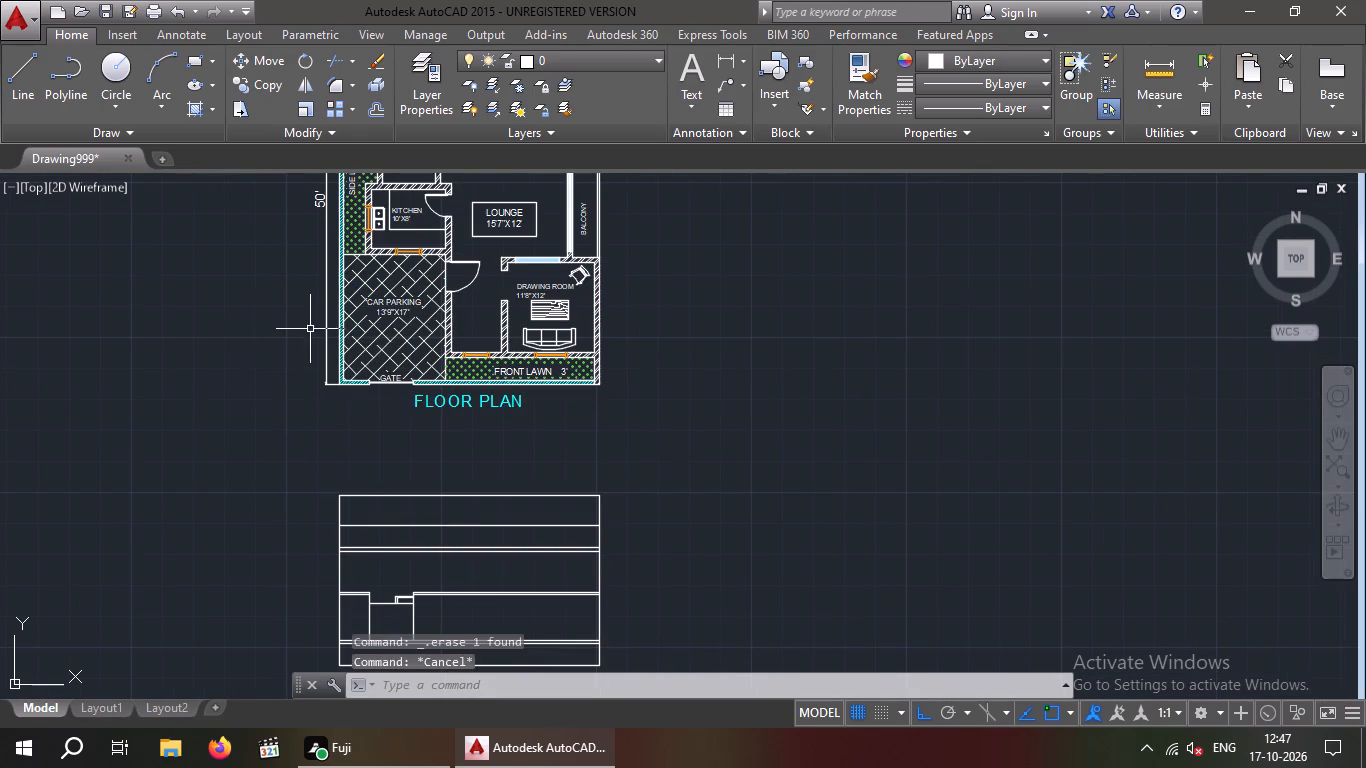
{"action": "key", "text": "x"}
{"action": "key", "text": "l"}
{"action": "key", "text": "Return"}
{"action": "key", "text": "v"}
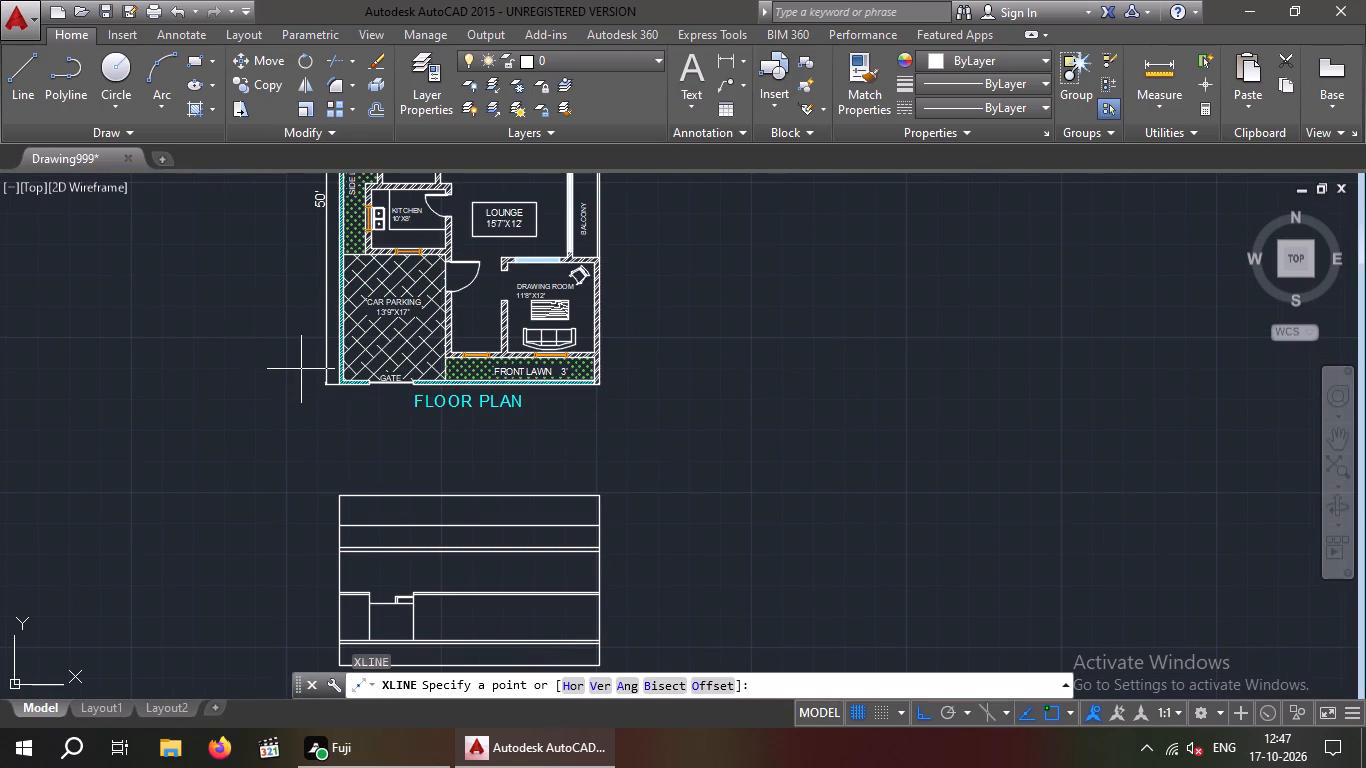
{"action": "key", "text": "Return"}
{"action": "scroll", "coordinate": [436, 365], "scroll_direction": "up", "scroll_amount": 3}
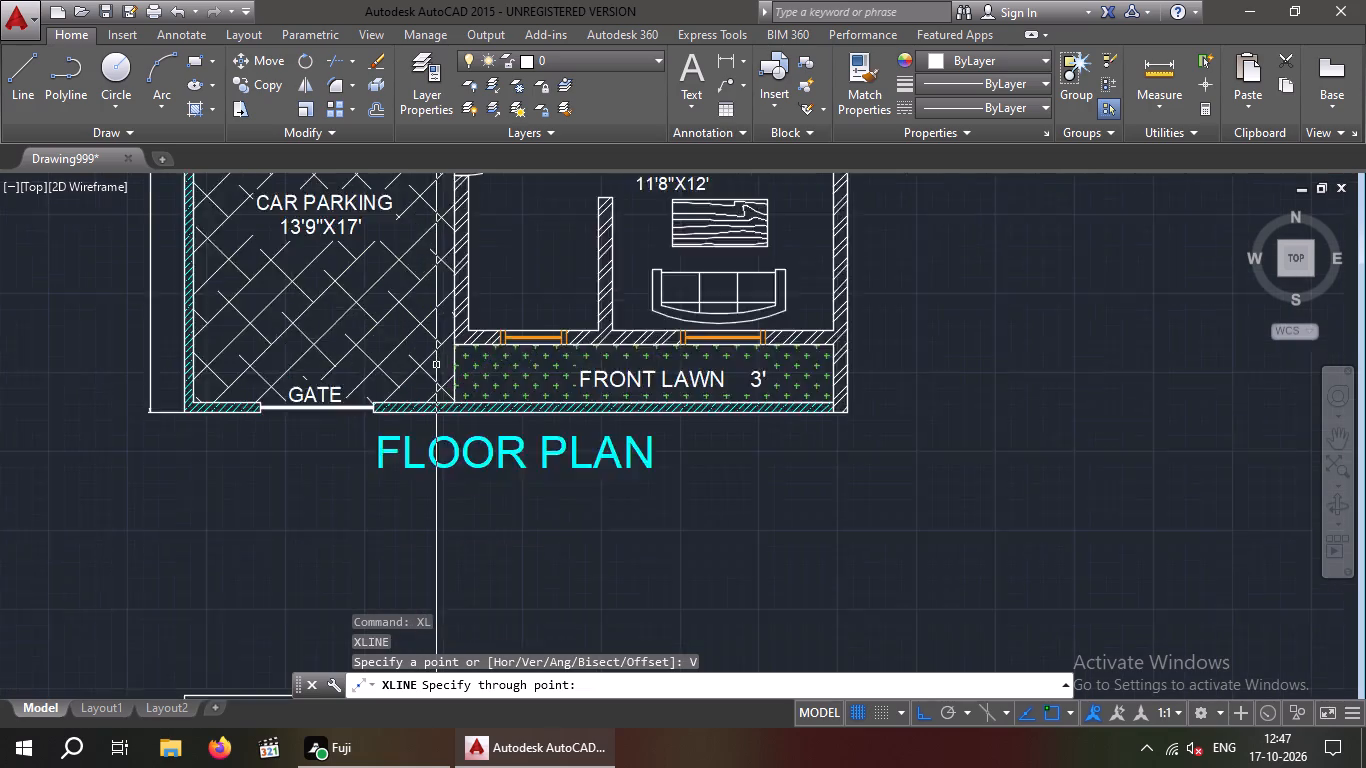
{"action": "left_click", "coordinate": [463, 332]}
{"action": "scroll", "coordinate": [463, 332], "scroll_direction": "down", "scroll_amount": 4}
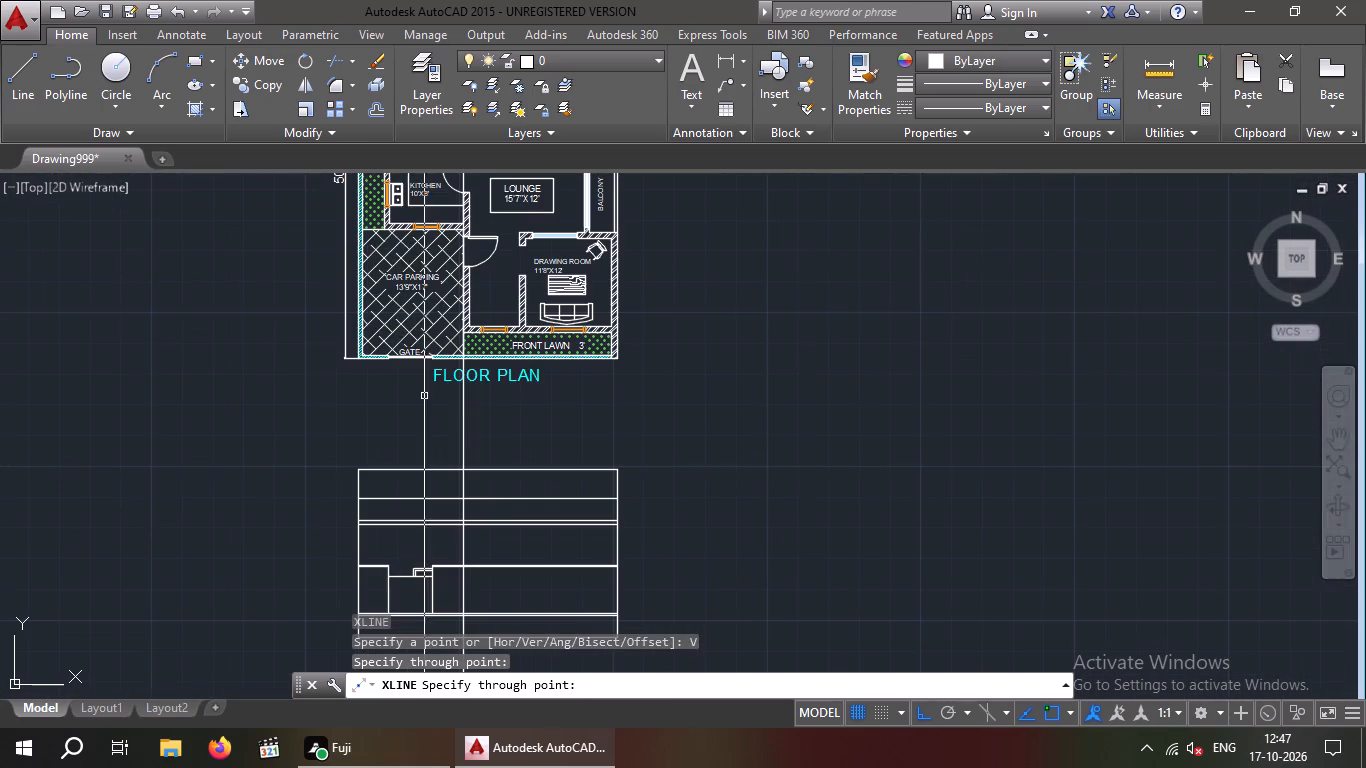
{"action": "key", "text": "Escape"}
{"action": "key", "text": "Escape"}
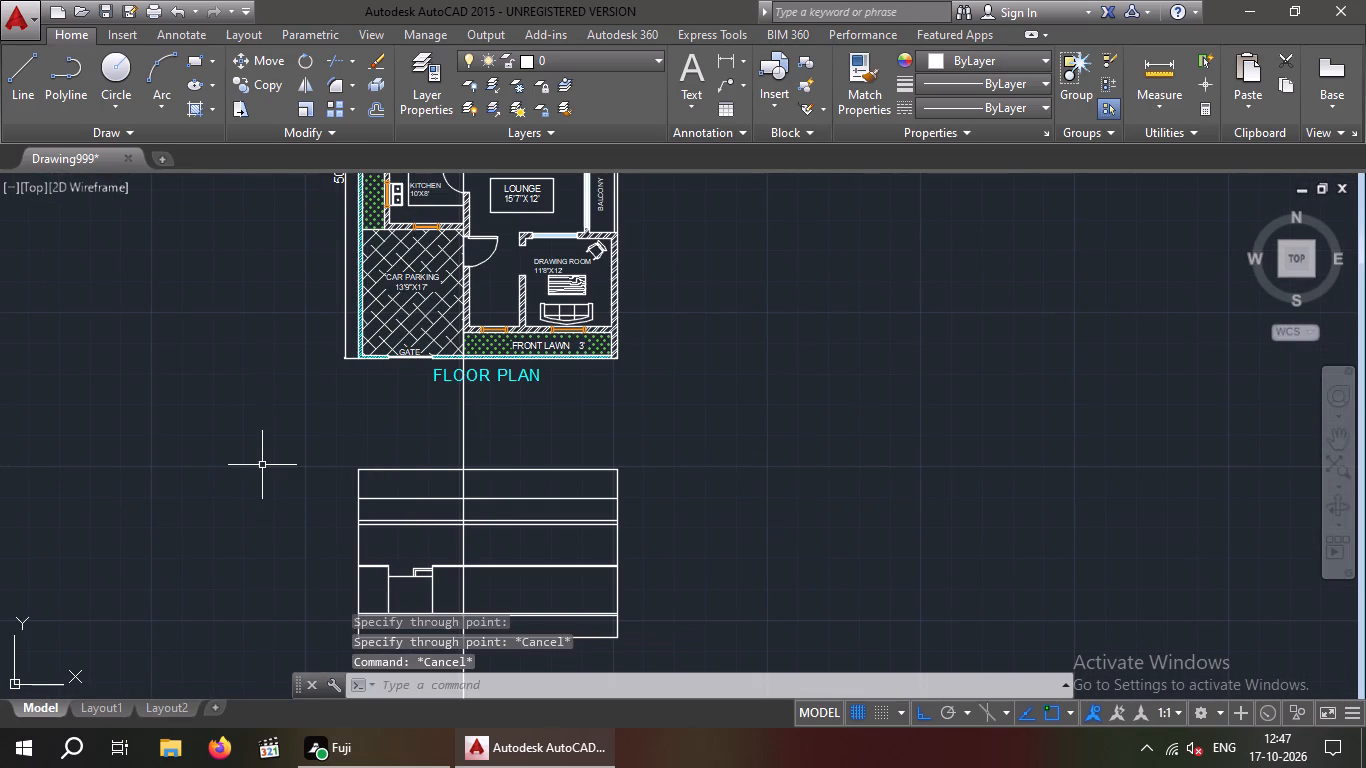
Trim the vertical construction line where it crosses the elevation's mid-height double slab lines.
{"action": "middle_click_drag", "start_coordinate": [262, 462], "coordinate": [276, 367]}
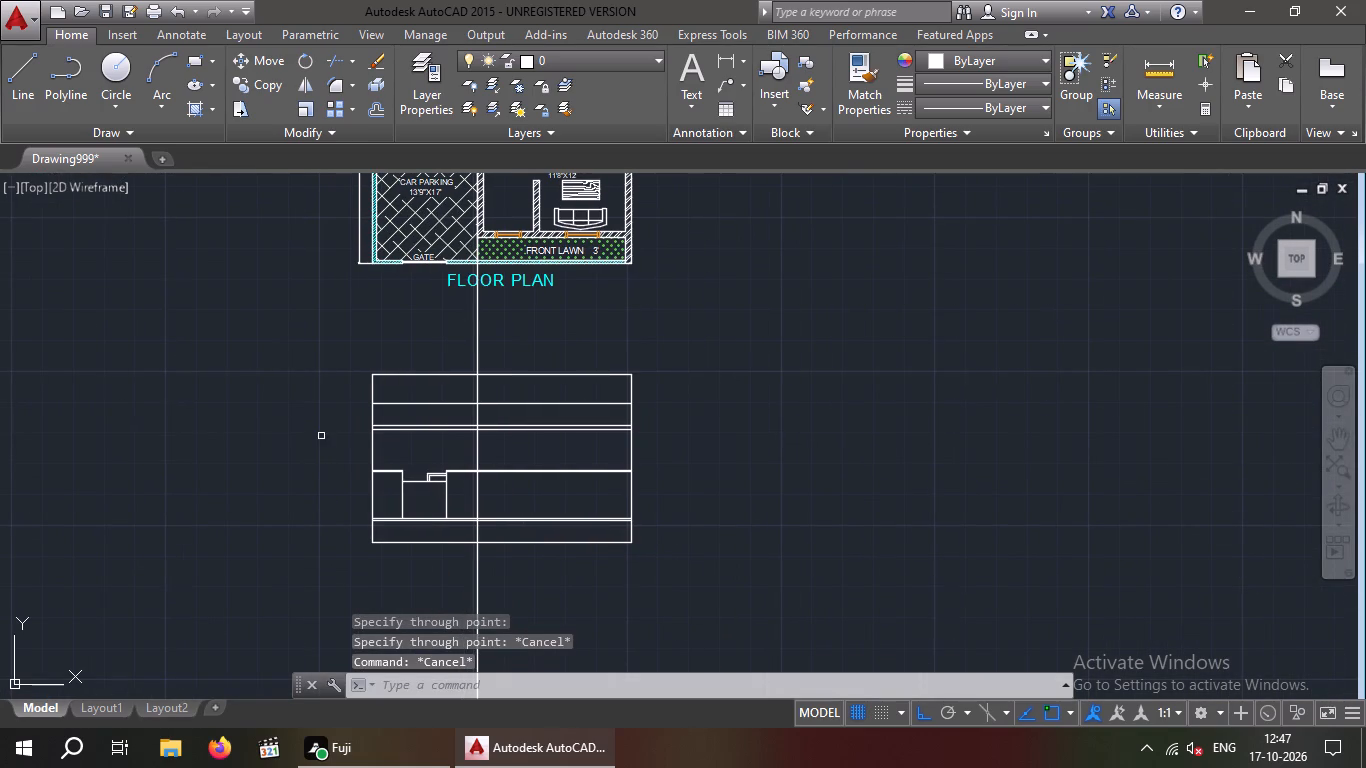
{"action": "type", "text": "TR"}
{"action": "key", "text": "space"}
{"action": "key", "text": "space"}
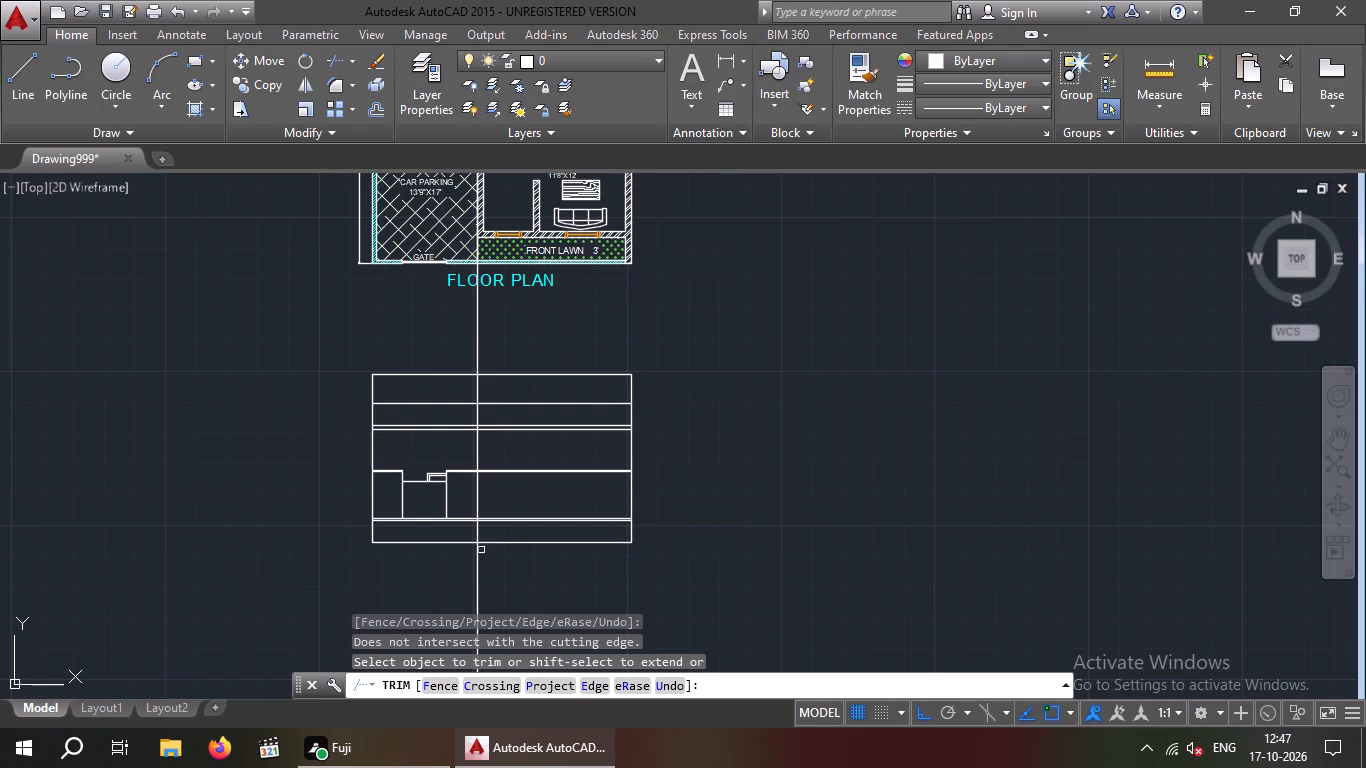
{"action": "scroll", "coordinate": [474, 487], "scroll_direction": "up", "scroll_amount": 6}
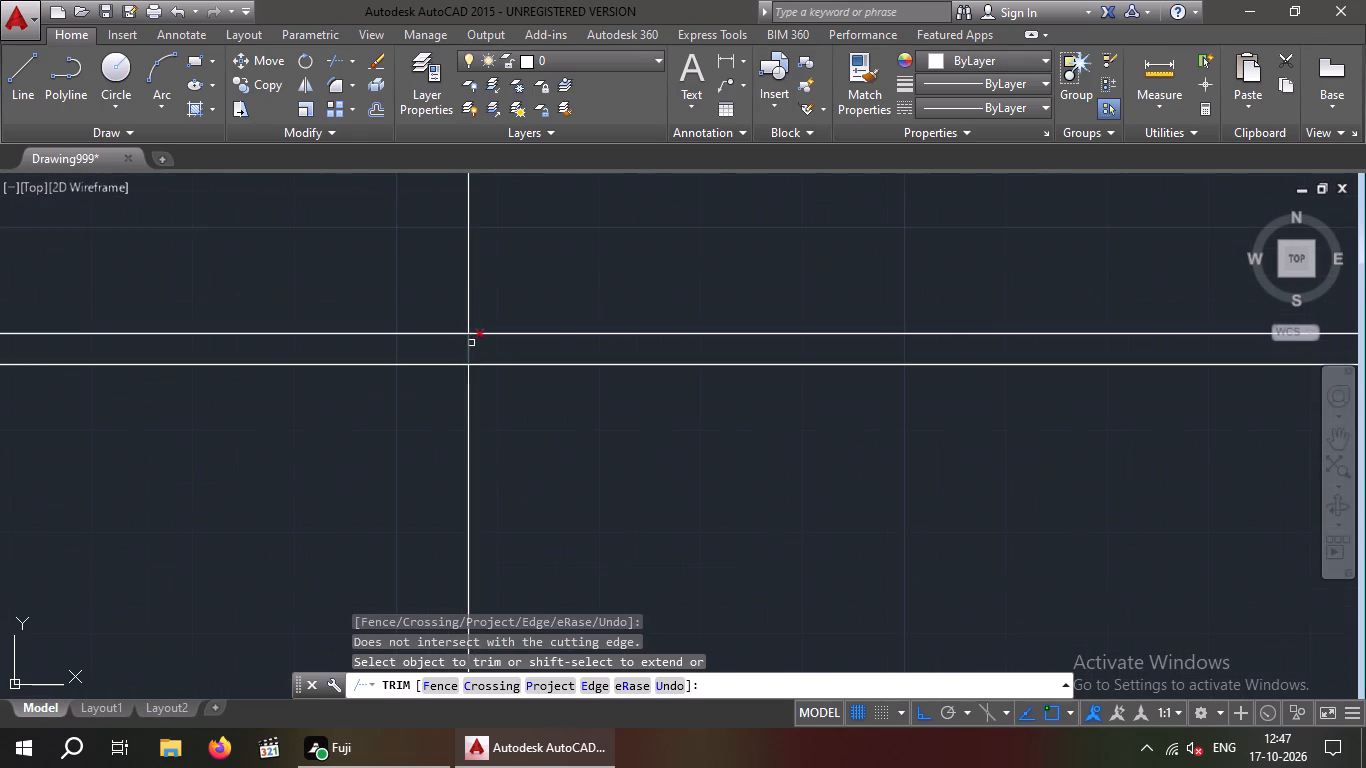
{"action": "left_click", "coordinate": [471, 346]}
Trim the vertical construction line where it crosses the elevation's upper double slab lines.
{"action": "scroll", "coordinate": [485, 400], "scroll_direction": "down", "scroll_amount": 5}
{"action": "middle_click_drag", "start_coordinate": [514, 460], "coordinate": [516, 463]}
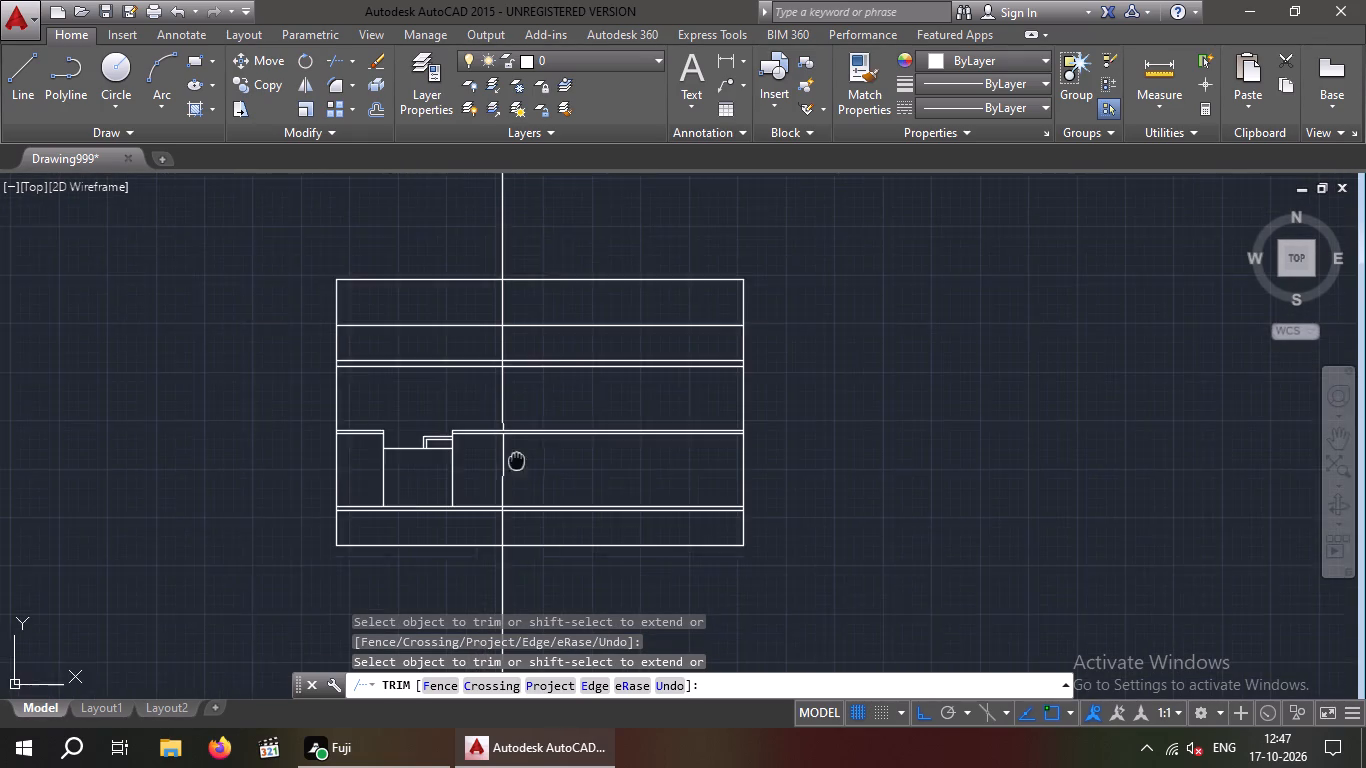
{"action": "middle_click_drag", "start_coordinate": [516, 463], "coordinate": [522, 531]}
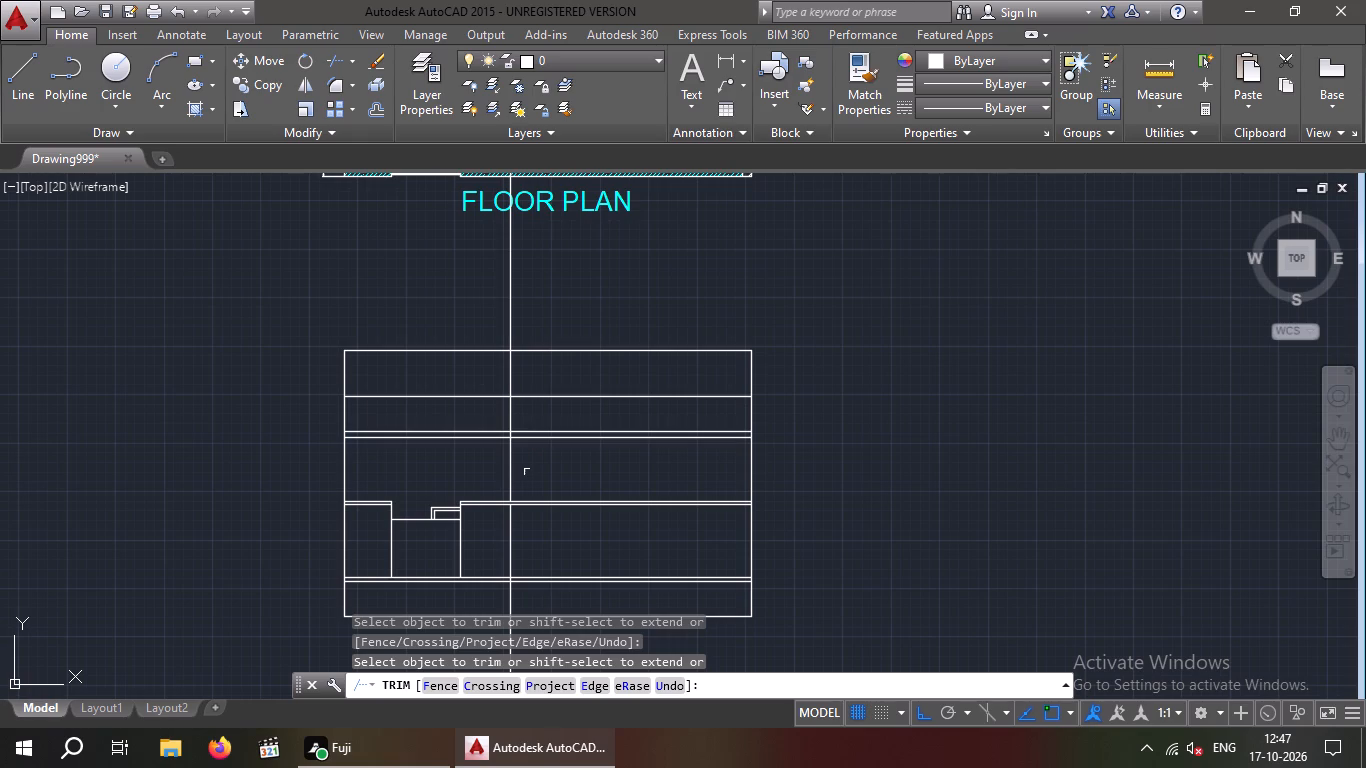
{"action": "middle_click_drag", "start_coordinate": [527, 472], "coordinate": [513, 536]}
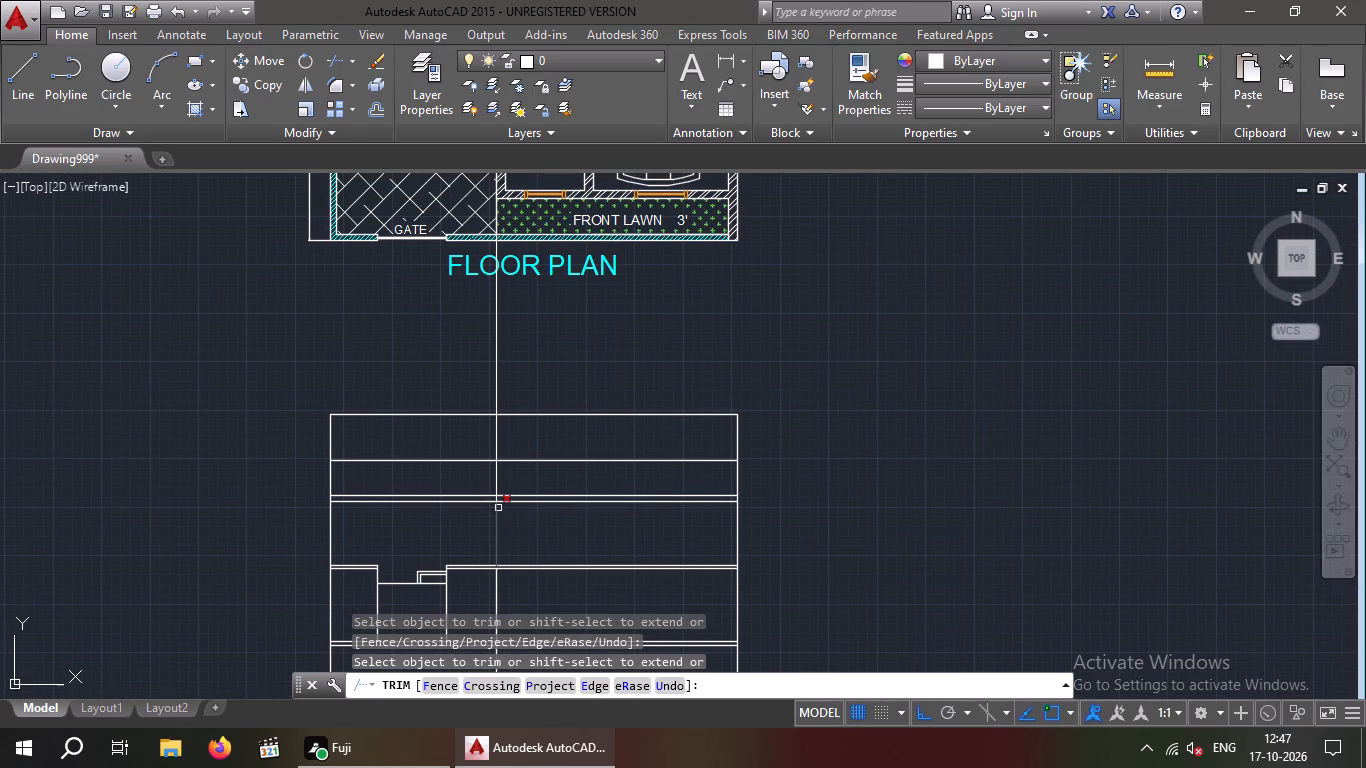
{"action": "scroll", "coordinate": [497, 498], "scroll_direction": "up", "scroll_amount": 3}
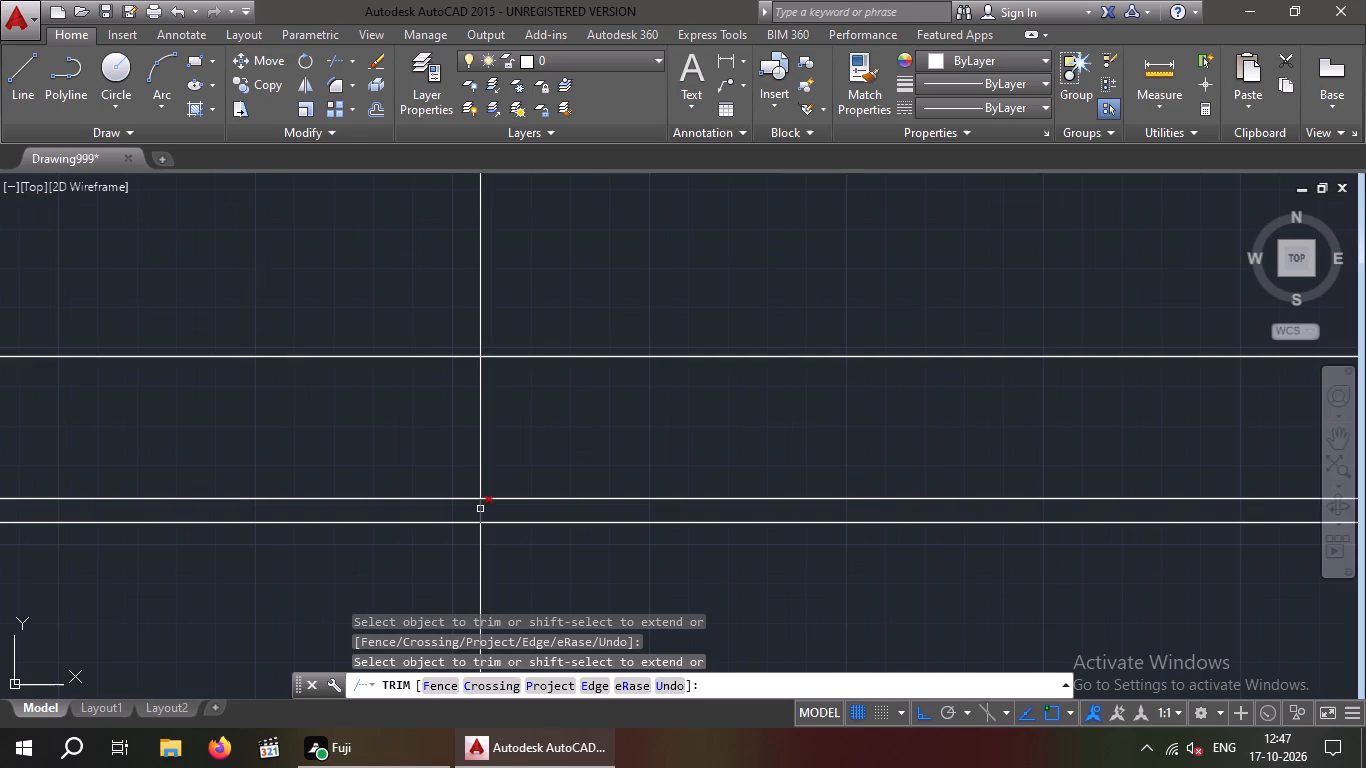
{"action": "left_click", "coordinate": [478, 512]}
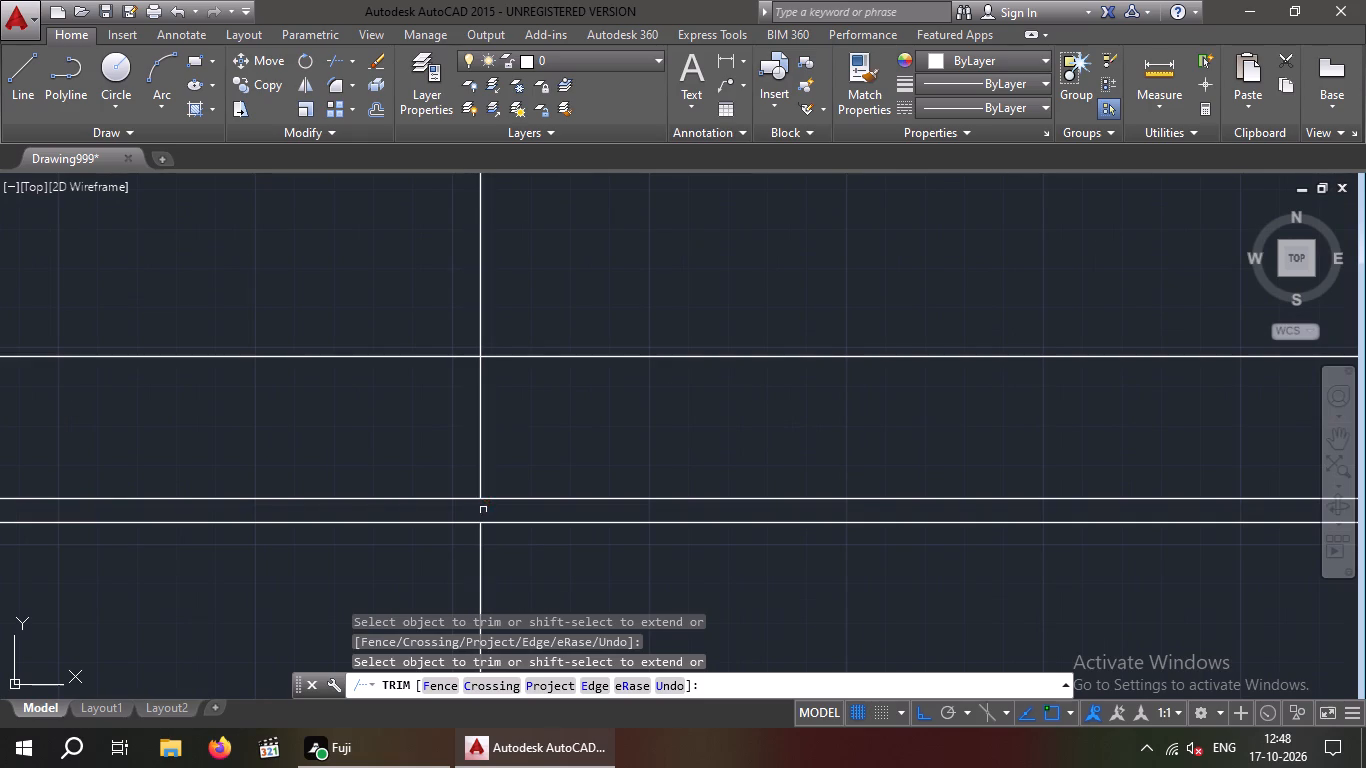
Trim away the elevation's top edge from its left end to the vertical construction line.
{"action": "scroll", "coordinate": [504, 435], "scroll_direction": "down", "scroll_amount": 3}
{"action": "middle_click_drag", "start_coordinate": [547, 532], "coordinate": [538, 586]}
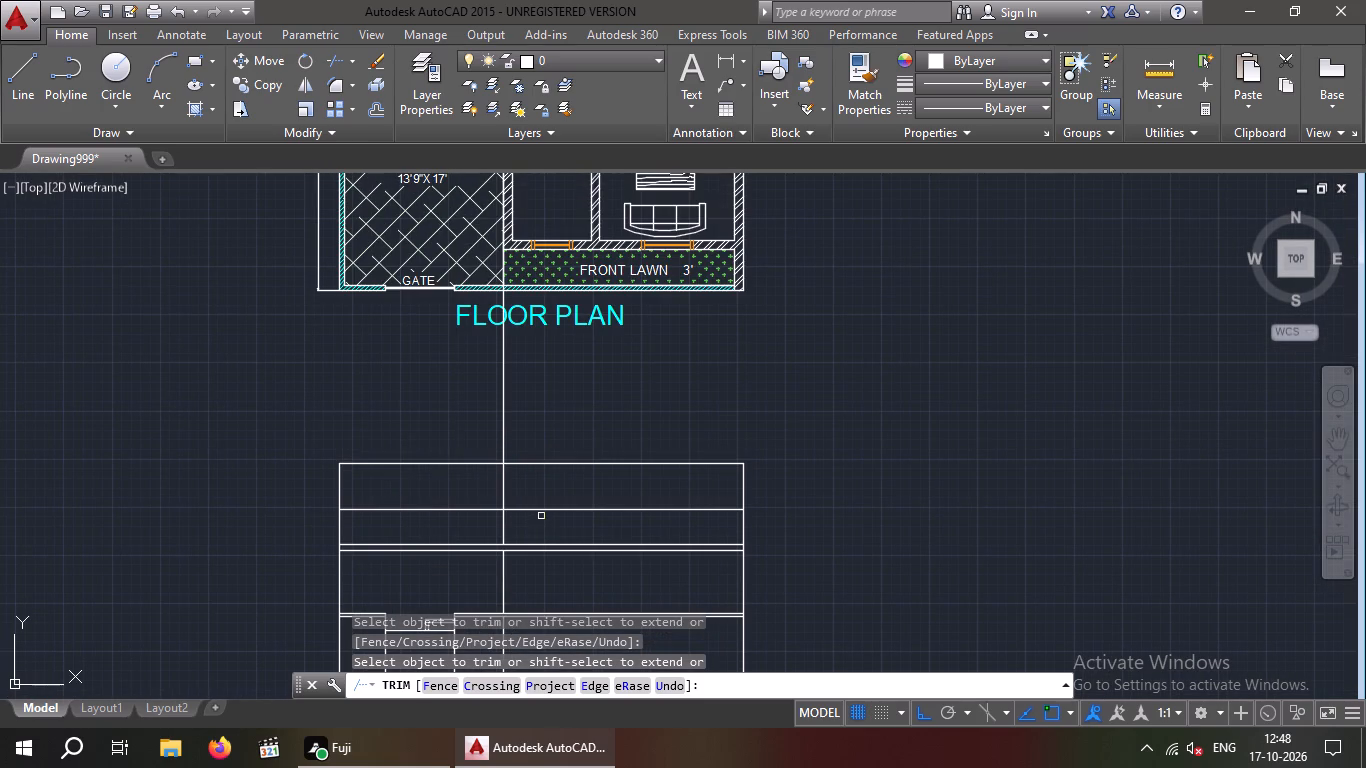
{"action": "left_click", "coordinate": [439, 463]}
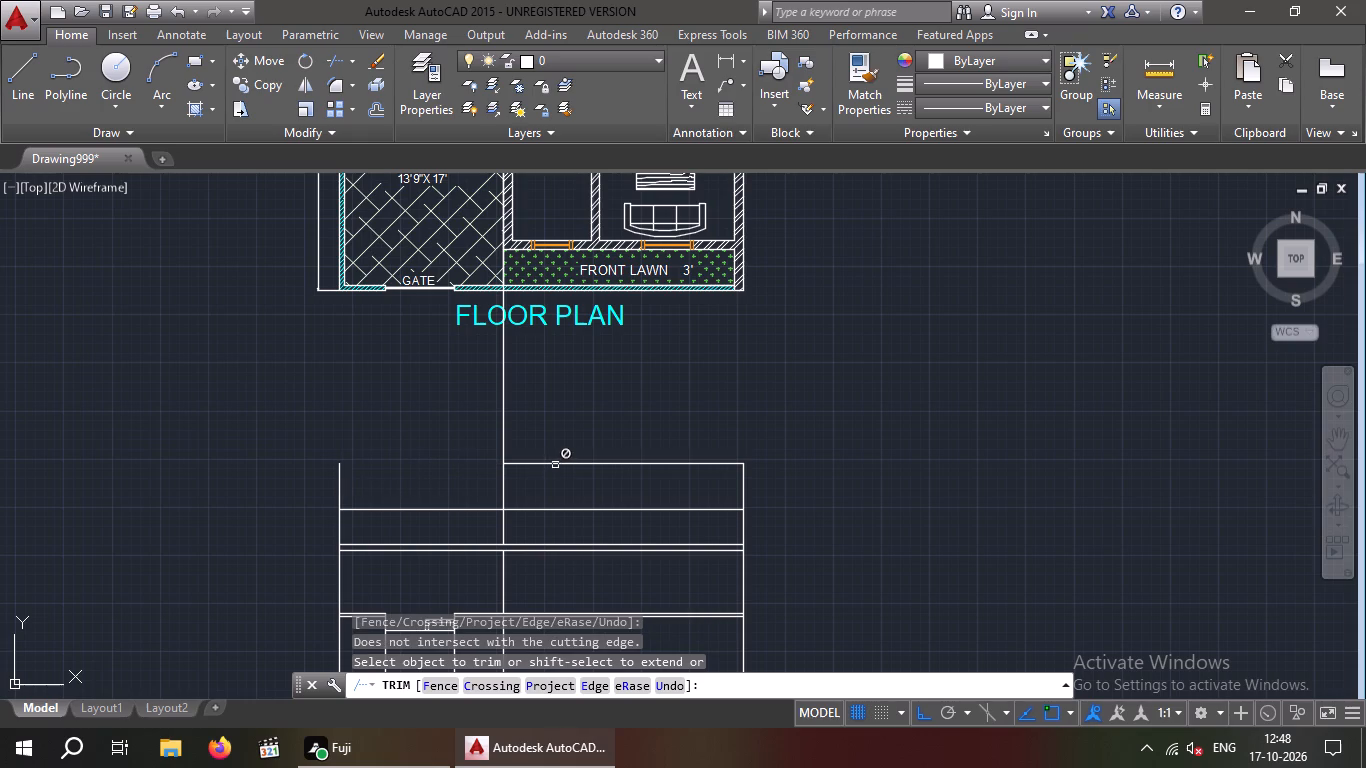
{"action": "key", "text": "Escape"}
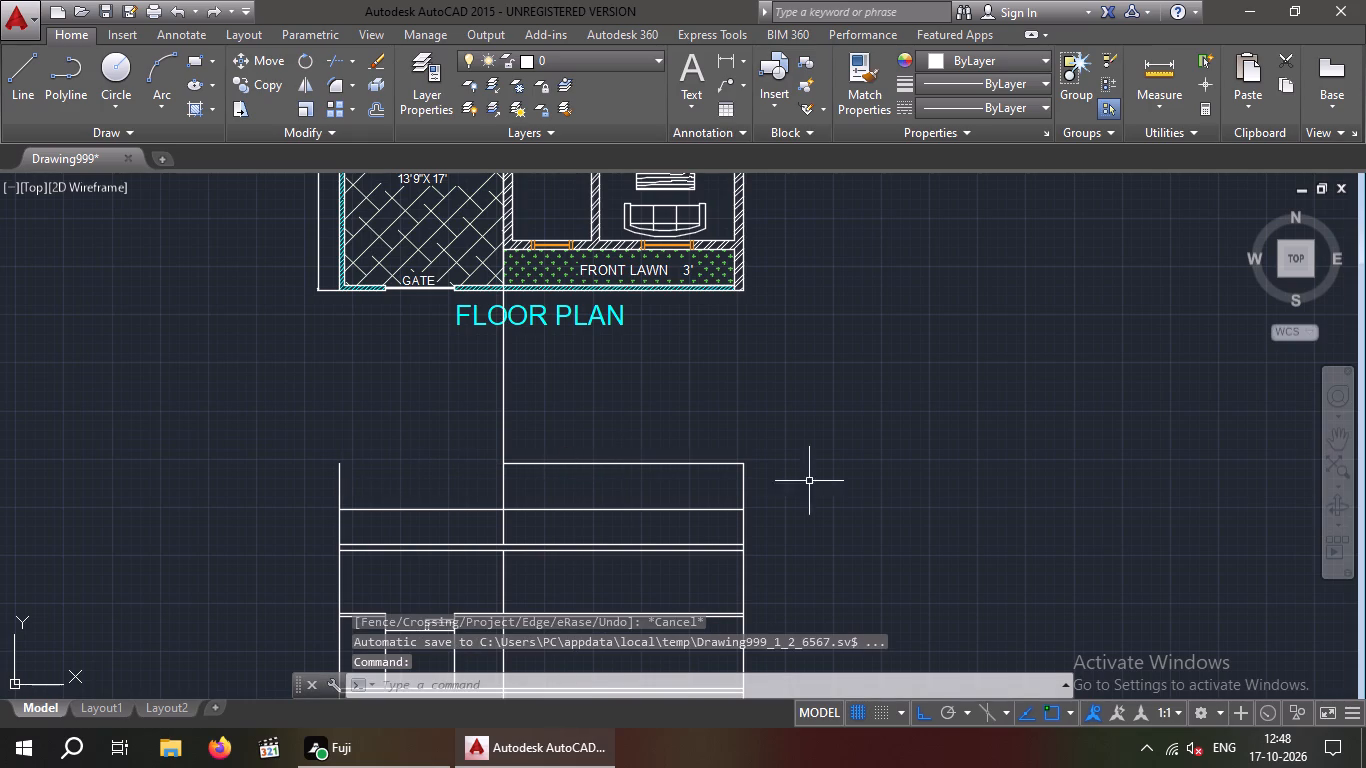
Trim the elevation's right edge above the highest inner level line and erase the remaining piece of the top edge.
{"action": "key", "text": "t"}
{"action": "key", "text": "r"}
{"action": "key", "text": "space"}
{"action": "key", "text": "space"}
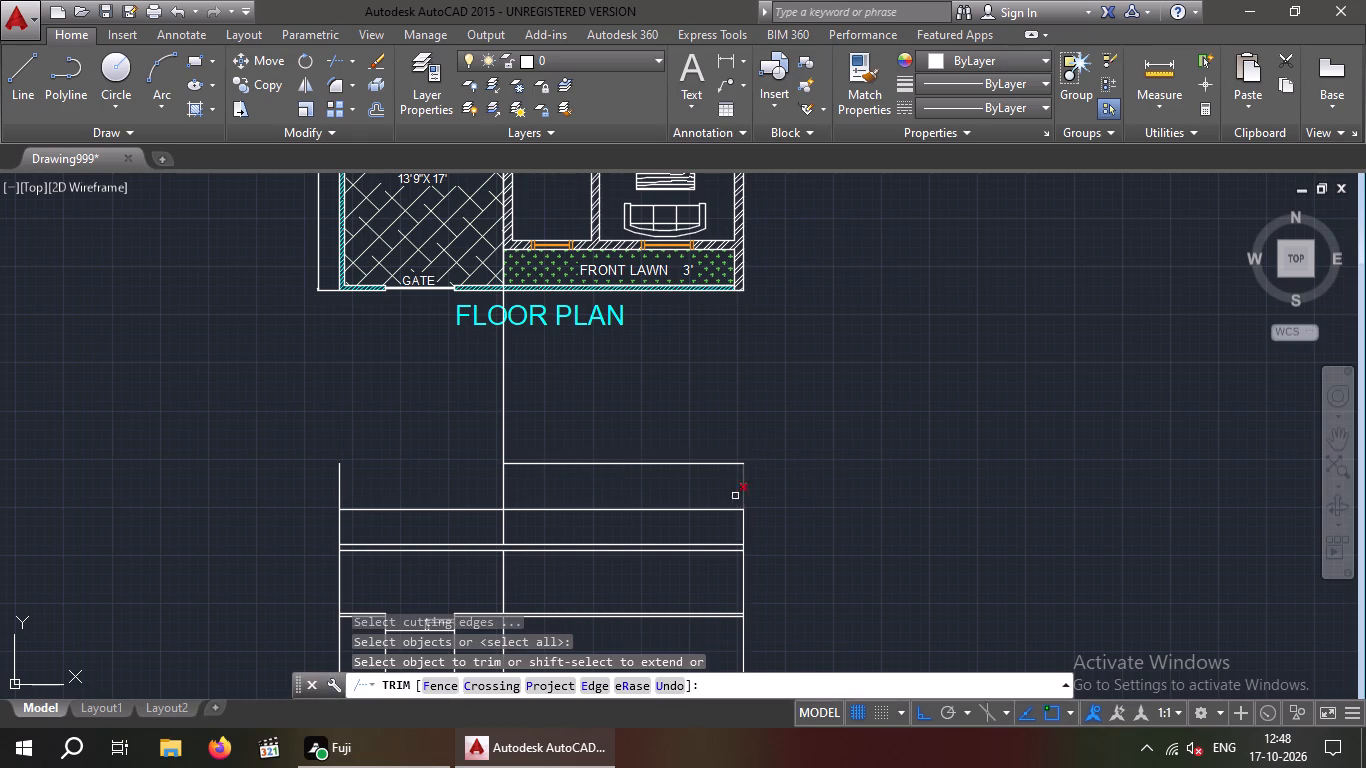
{"action": "left_click", "coordinate": [742, 490]}
{"action": "left_click_drag", "start_coordinate": [735, 489], "coordinate": [697, 477]}
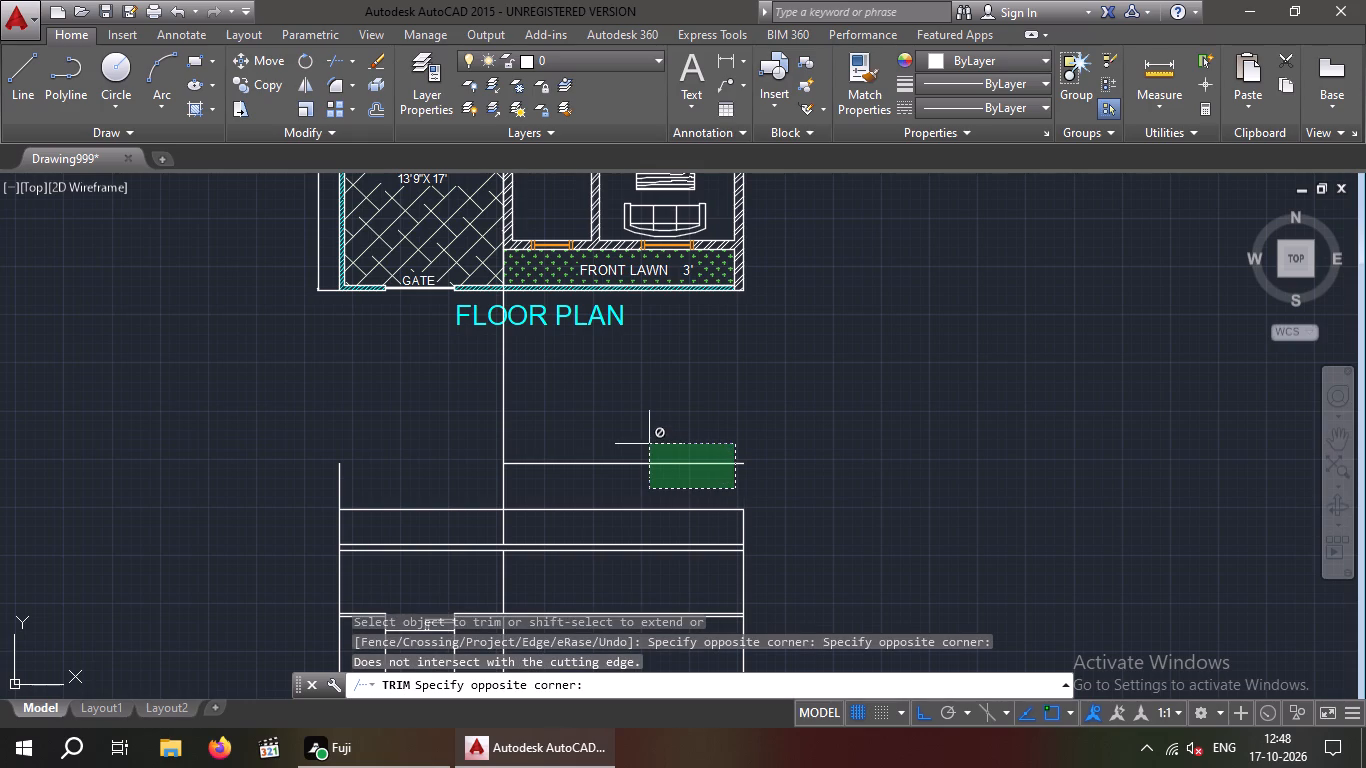
{"action": "key", "text": "Escape"}
{"action": "left_click_drag", "start_coordinate": [691, 480], "coordinate": [651, 459]}
{"action": "left_click", "coordinate": [640, 435]}
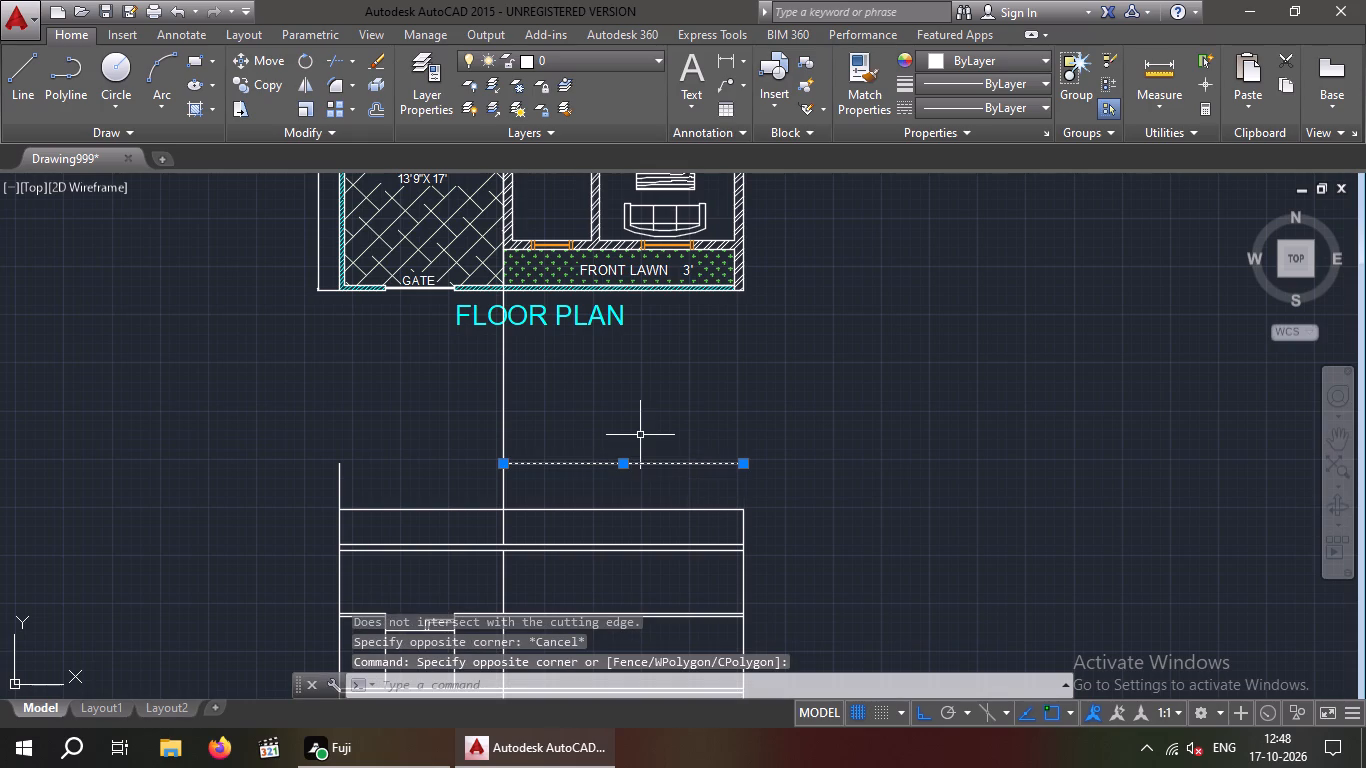
{"action": "key", "text": "Delete"}
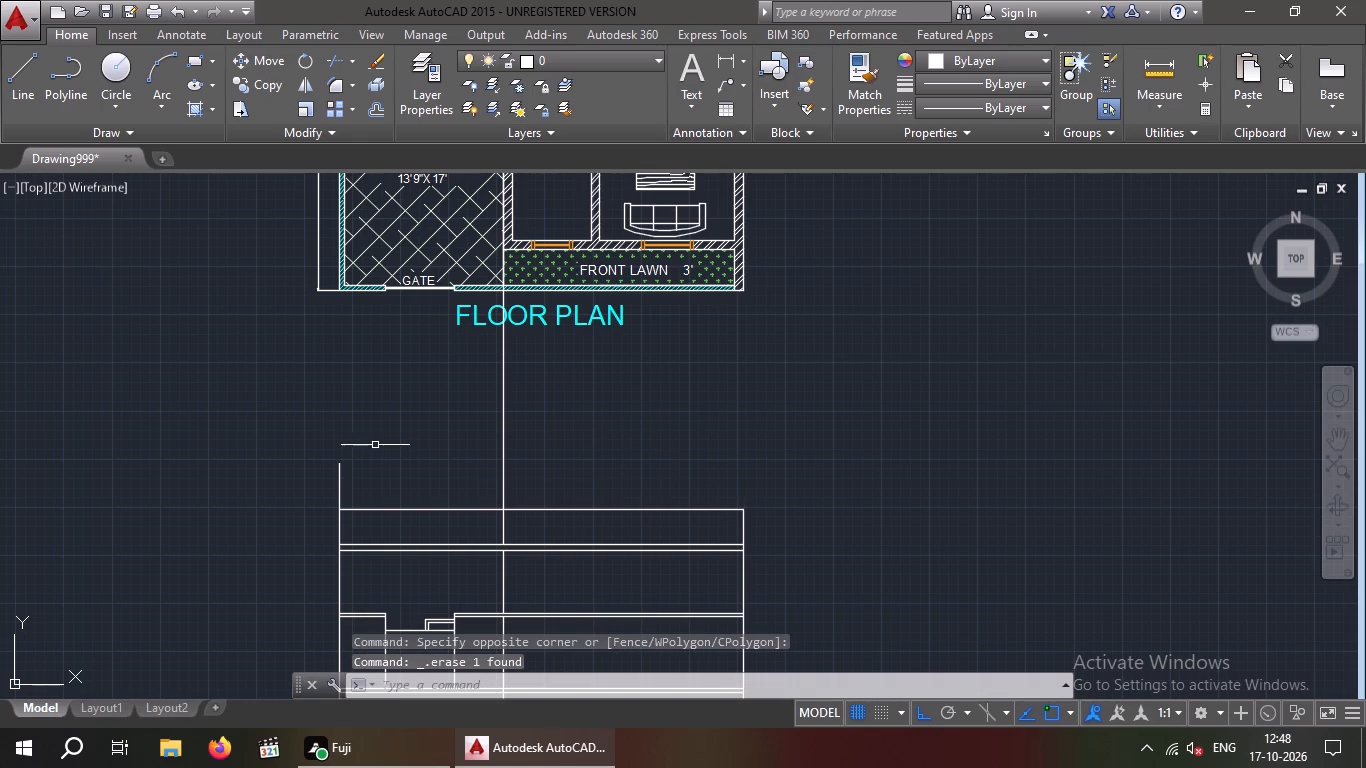
Trim the elevation's left edge above the highest remaining level line.
{"action": "key", "text": "Escape"}
{"action": "key", "text": "Escape"}
{"action": "key", "text": "t"}
{"action": "key", "text": "r"}
{"action": "key", "text": "space"}
{"action": "key", "text": "space"}
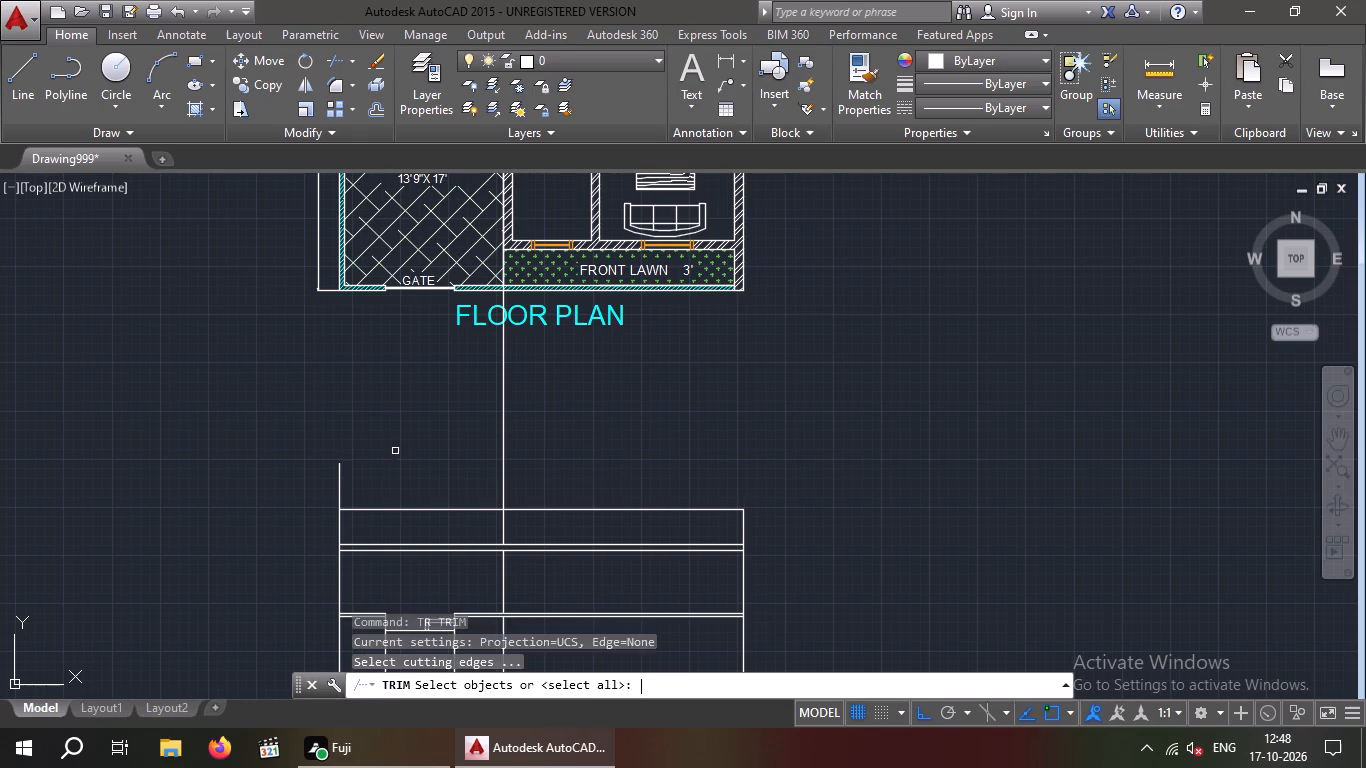
{"action": "left_click", "coordinate": [341, 478]}
{"action": "key", "text": "Escape"}
{"action": "key", "text": "Escape"}
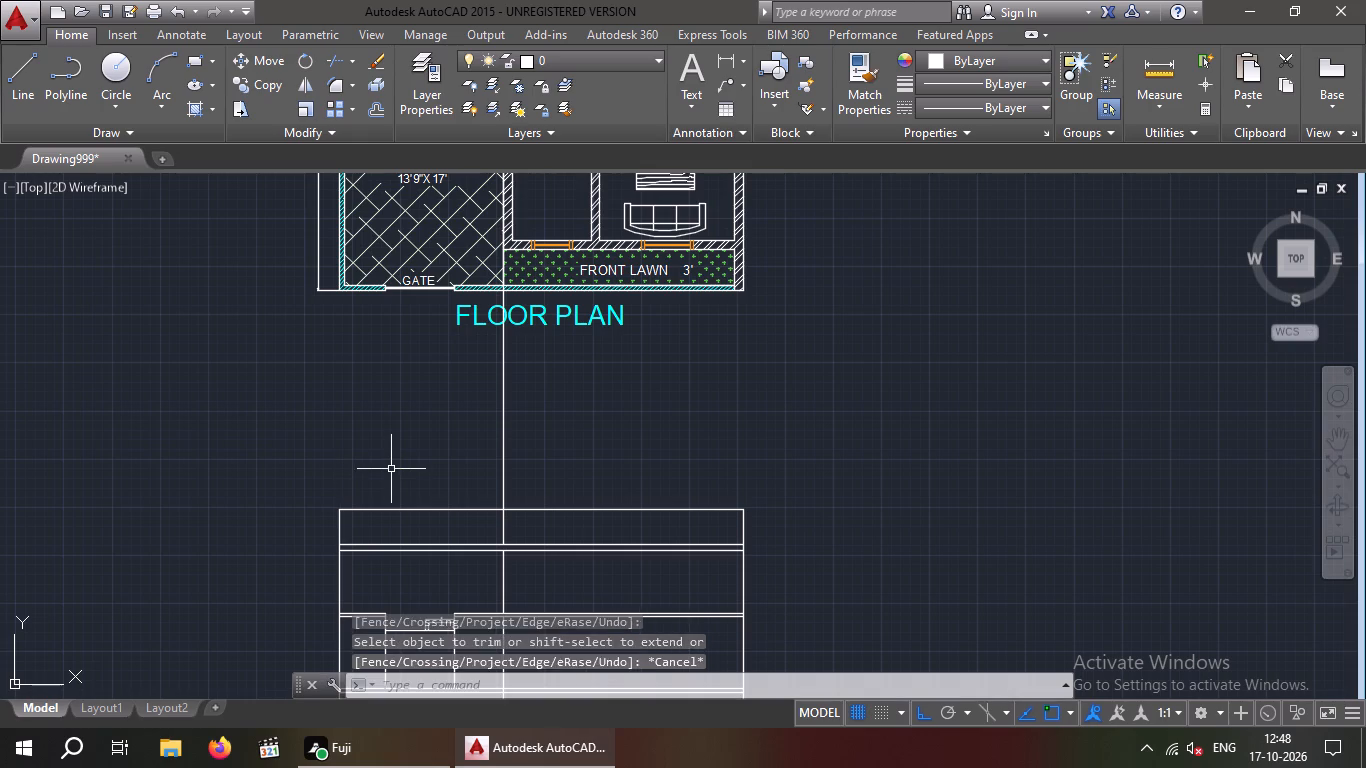
Offset the elevation's topmost level line 5' upward.
{"action": "key", "text": "Escape"}
{"action": "key", "text": "o"}
{"action": "key", "text": "Return"}
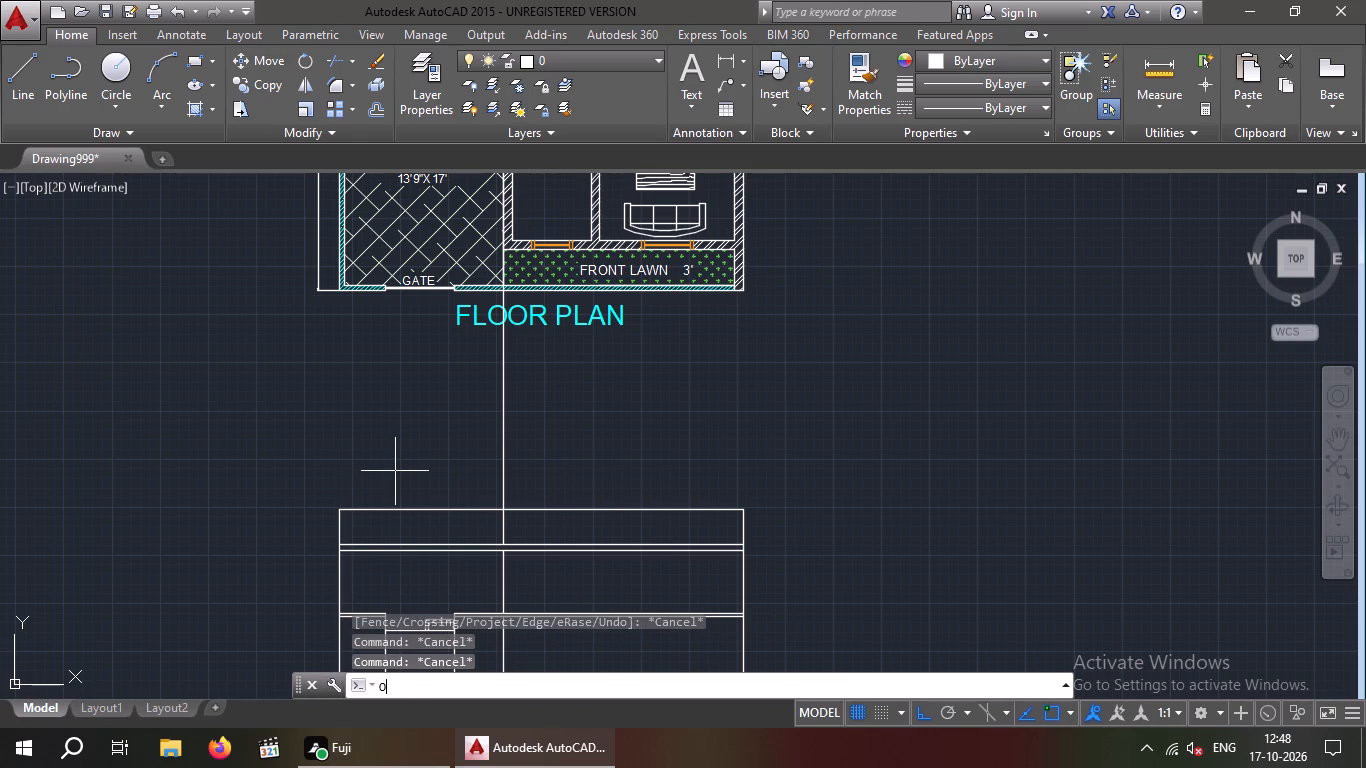
{"action": "type", "text": "58"}
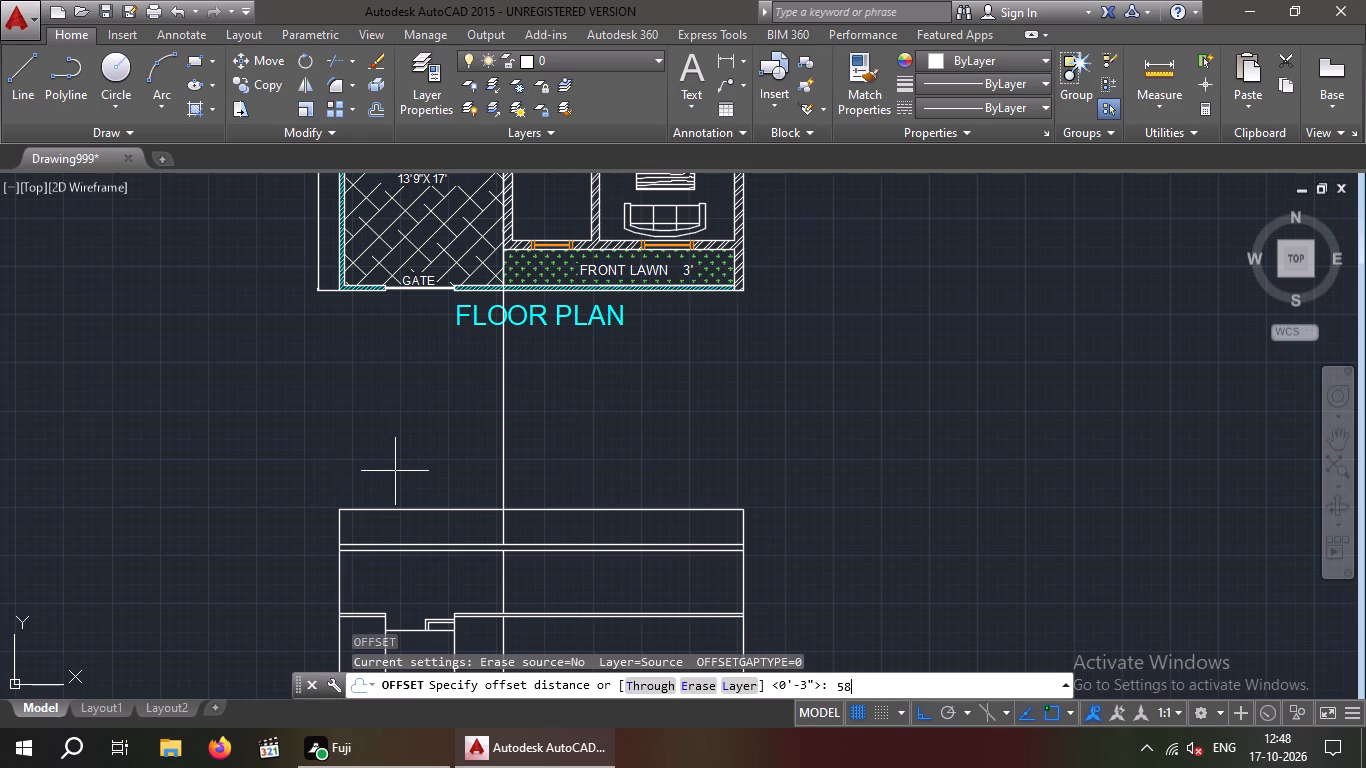
{"action": "key", "text": "BackSpace"}
{"action": "key", "text": "apostrophe"}
{"action": "key", "text": "Return"}
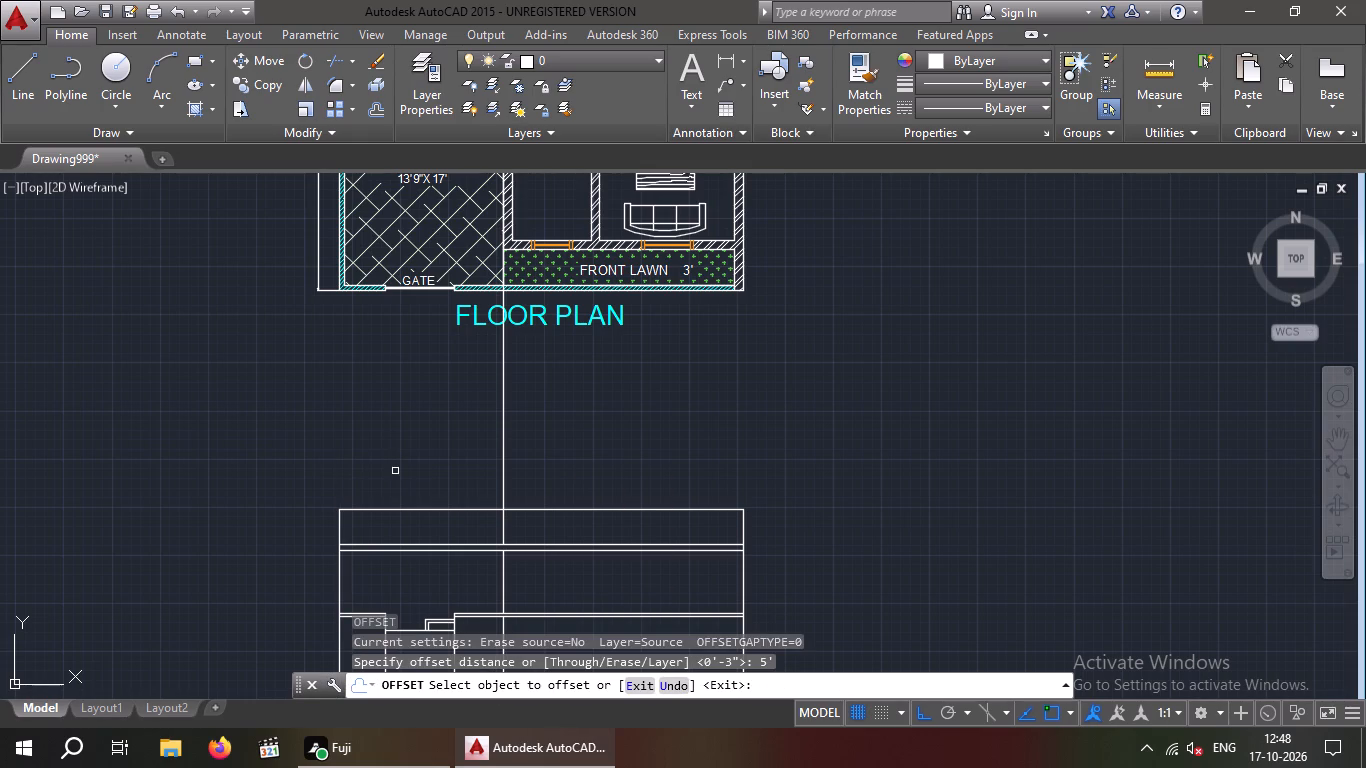
{"action": "left_click", "coordinate": [594, 509]}
{"action": "left_click", "coordinate": [596, 441]}
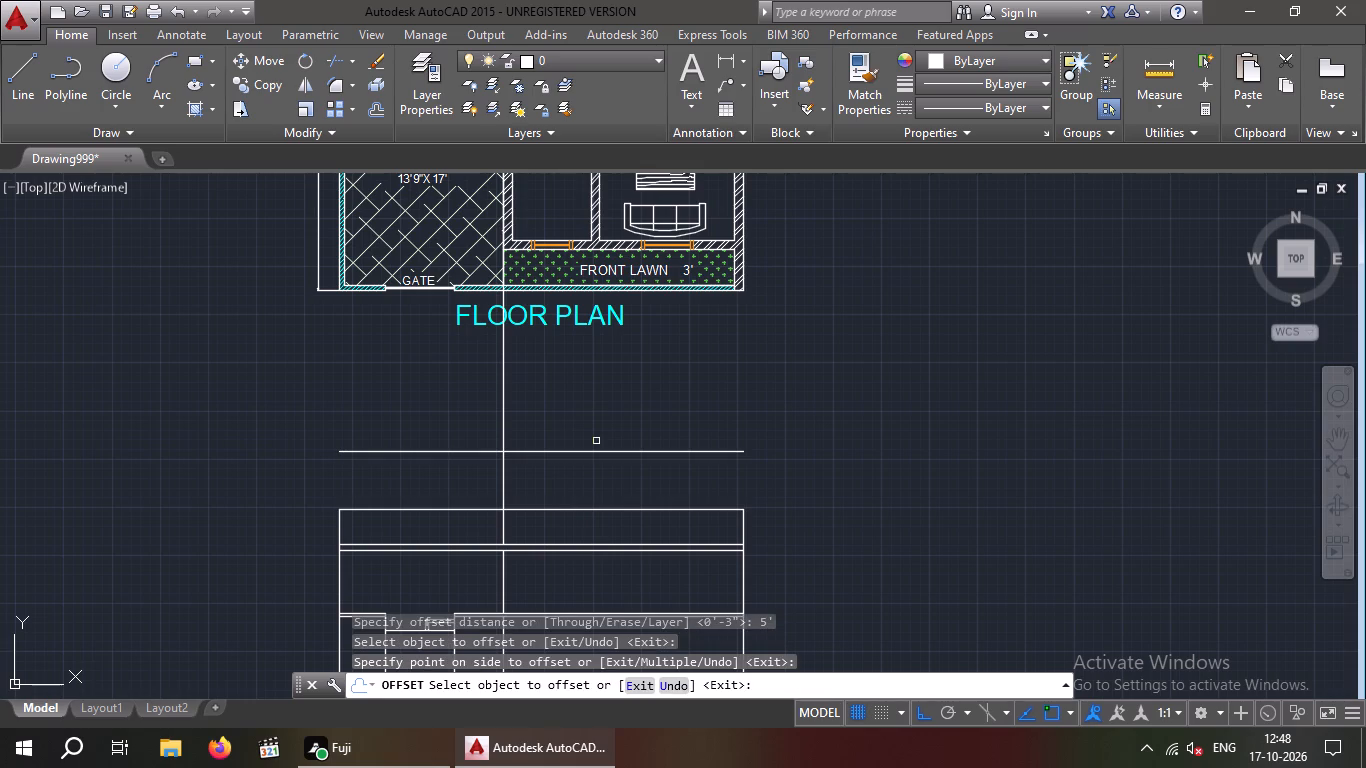
Trim the vertical construction line above the elevation's topmost level line.
{"action": "scroll", "coordinate": [521, 419], "scroll_direction": "up", "scroll_amount": 1}
{"action": "middle_click_drag", "start_coordinate": [530, 410], "coordinate": [535, 407]}
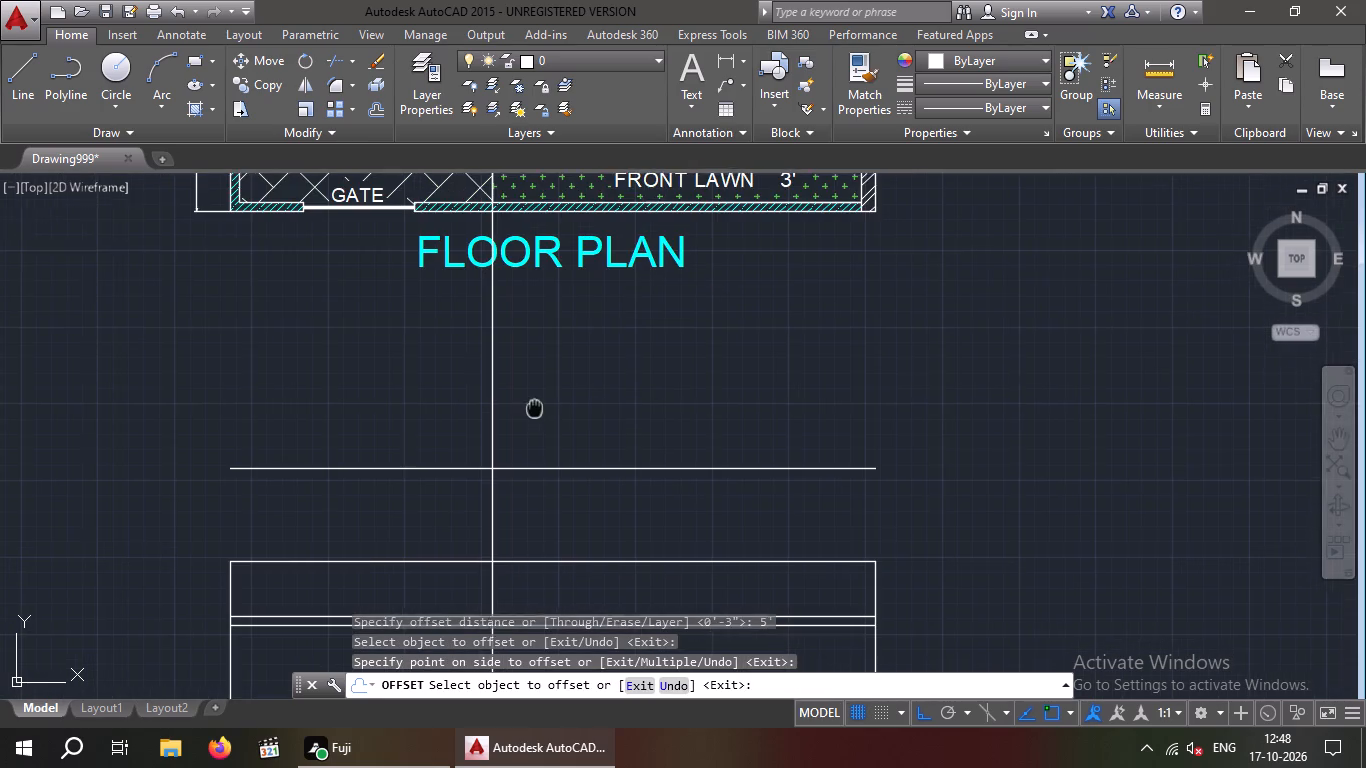
{"action": "middle_click_drag", "start_coordinate": [535, 407], "coordinate": [571, 368]}
{"action": "scroll", "coordinate": [572, 369], "scroll_direction": "up", "scroll_amount": 2}
{"action": "key", "text": "Escape"}
{"action": "key", "text": "Escape"}
{"action": "key", "text": "t"}
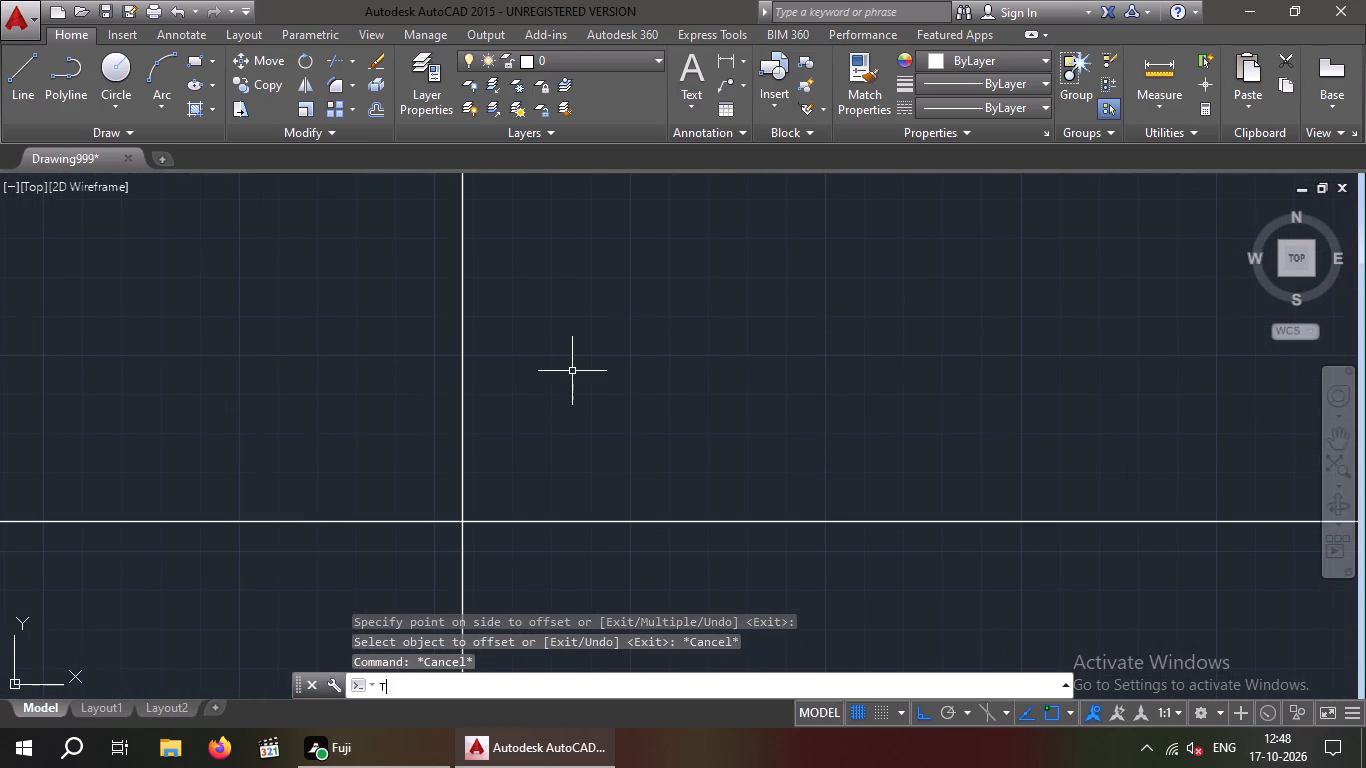
{"action": "key", "text": "r"}
{"action": "key", "text": "space"}
{"action": "key", "text": "space"}
{"action": "left_click_drag", "start_coordinate": [582, 372], "coordinate": [401, 417]}
{"action": "left_click", "coordinate": [392, 420]}
{"action": "scroll", "coordinate": [484, 389], "scroll_direction": "down", "scroll_amount": 3}
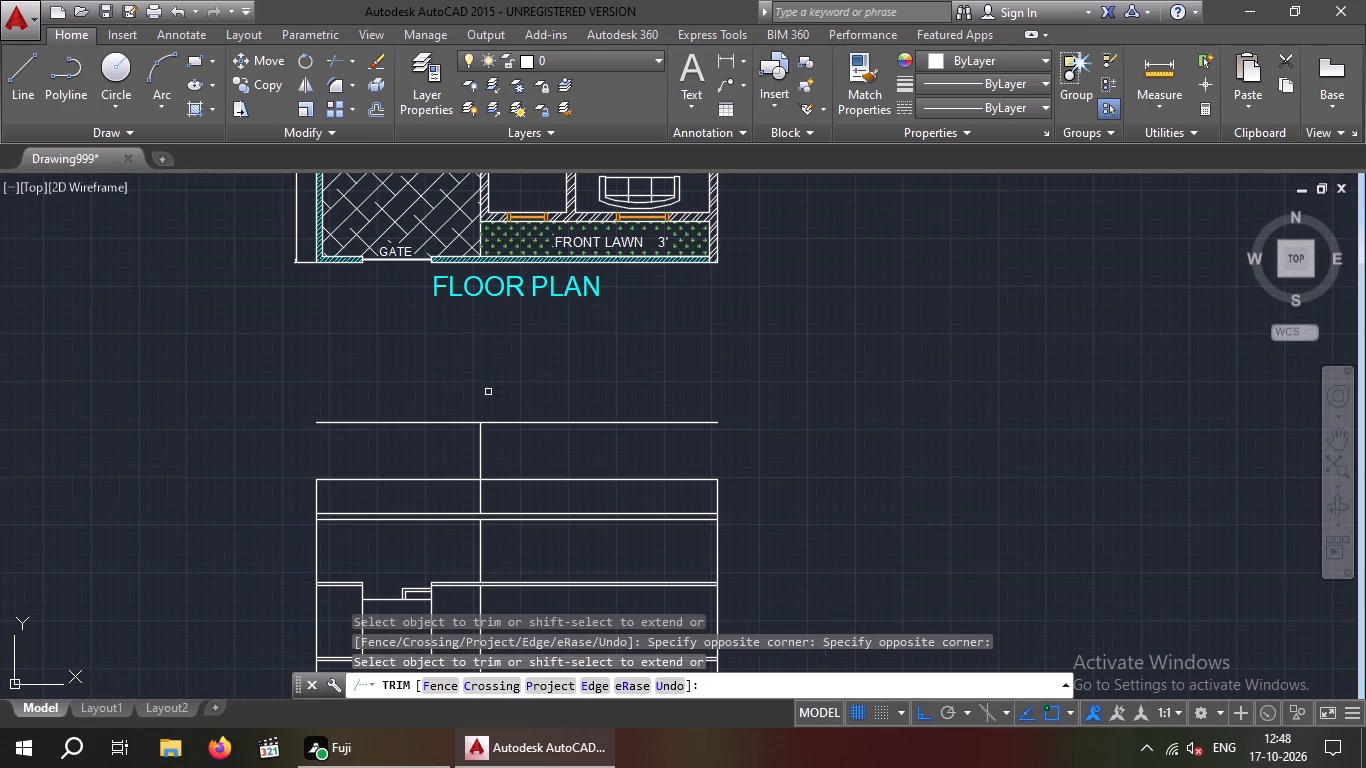
{"action": "key", "text": "Escape"}
{"action": "key", "text": "Escape"}
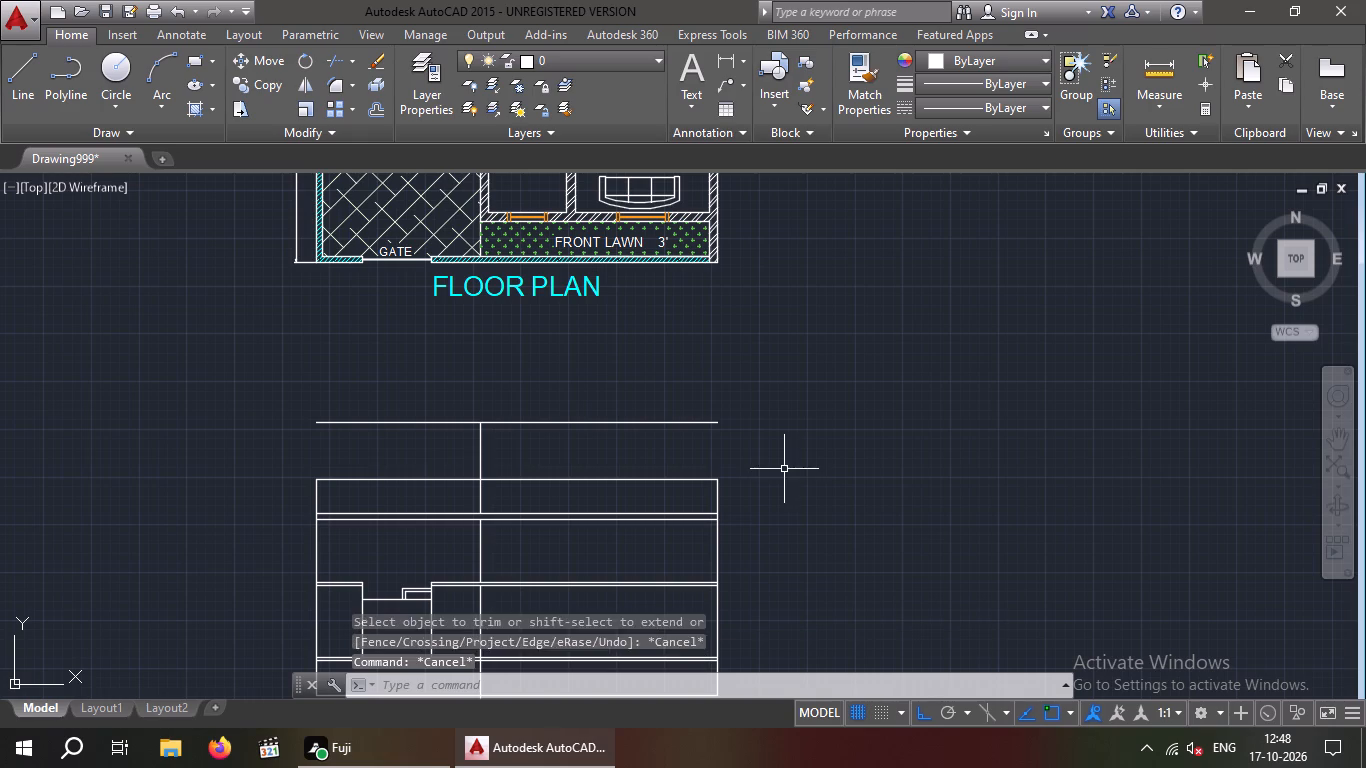
{"action": "key", "text": "Escape"}
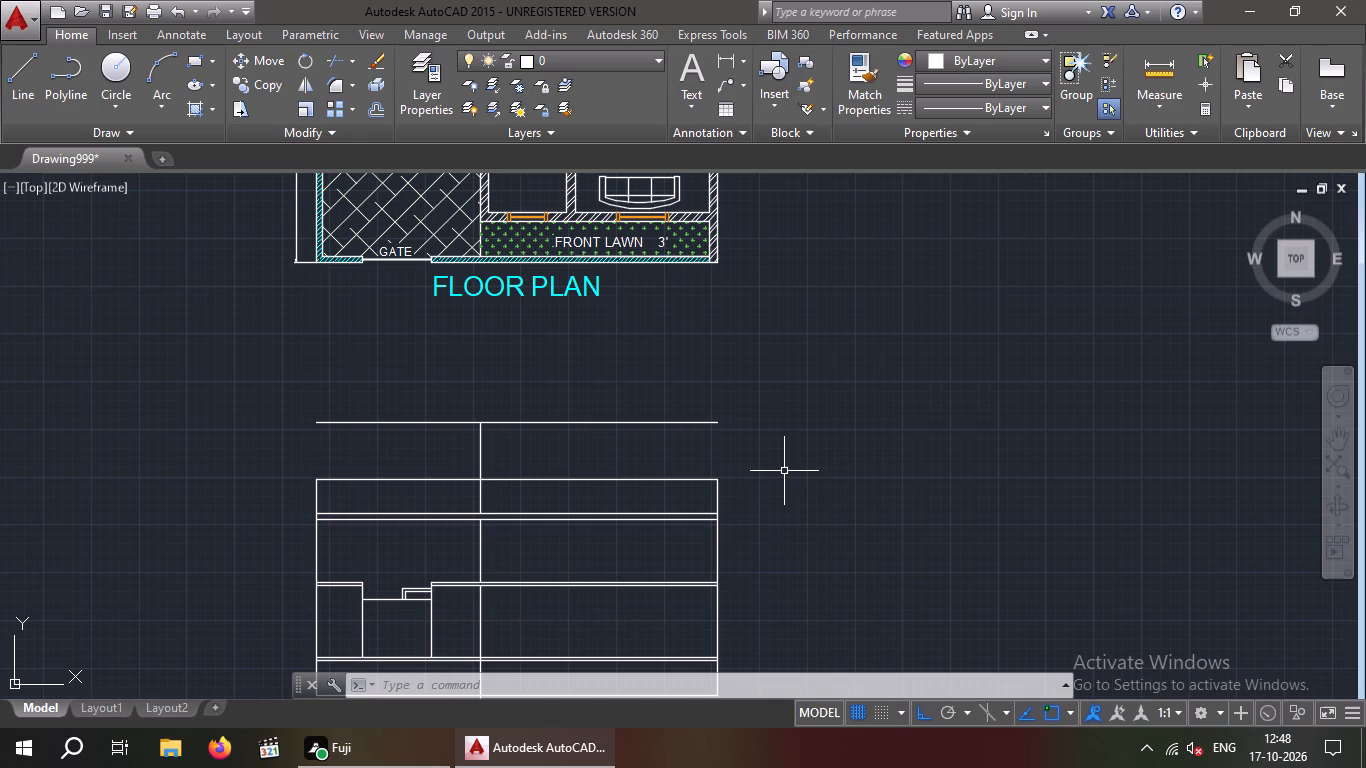
Offset the elevation's topmost level line 6" upward.
{"action": "key", "text": "o"}
{"action": "key", "text": "Return"}
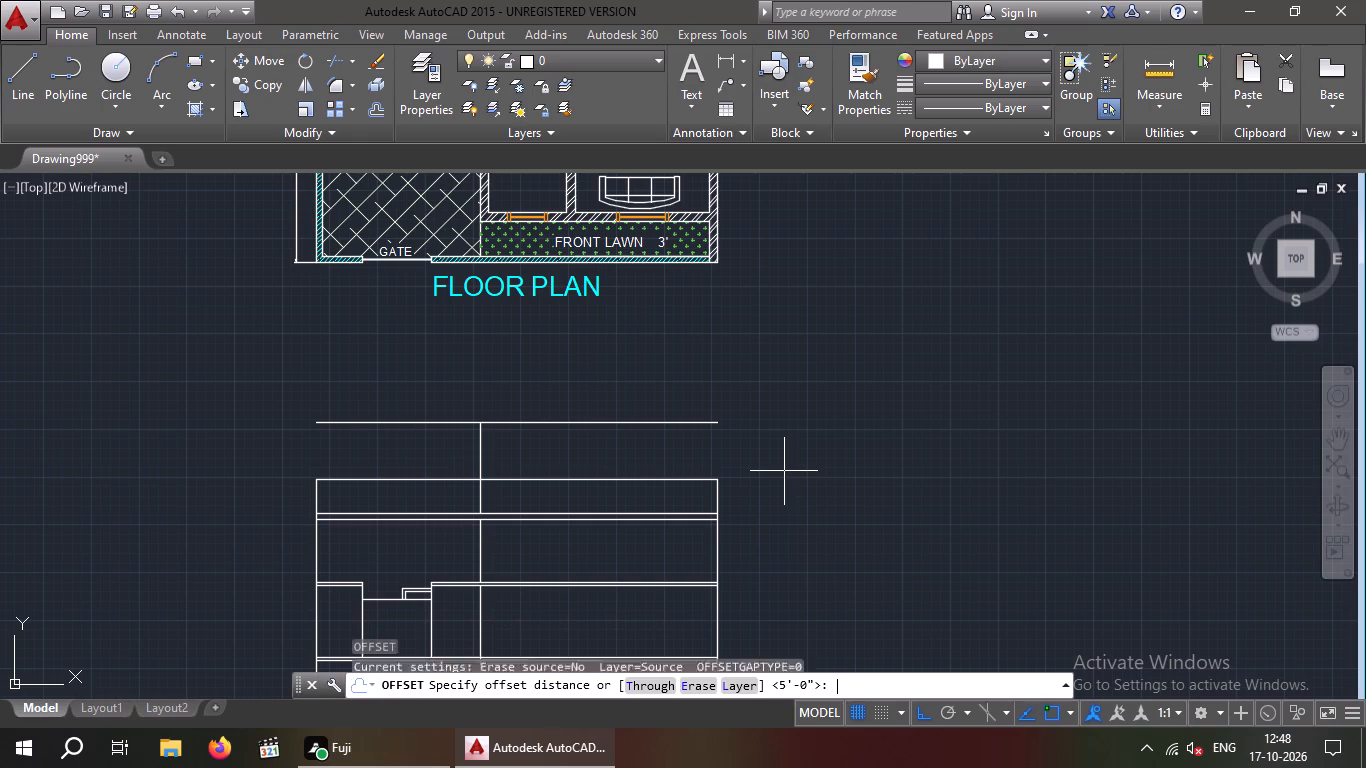
{"action": "type", "text": "6\""}
{"action": "key", "text": "Return"}
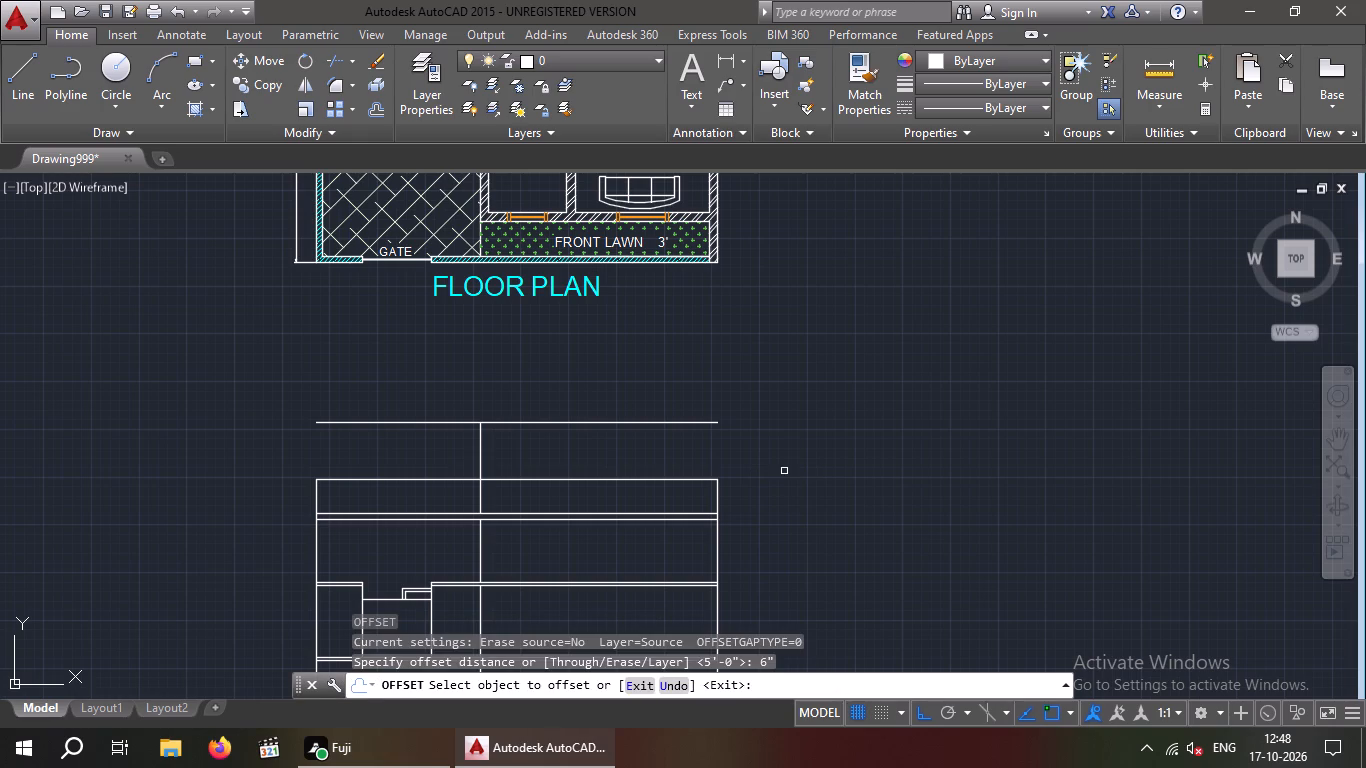
{"action": "left_click", "coordinate": [631, 422]}
{"action": "left_click", "coordinate": [631, 410]}
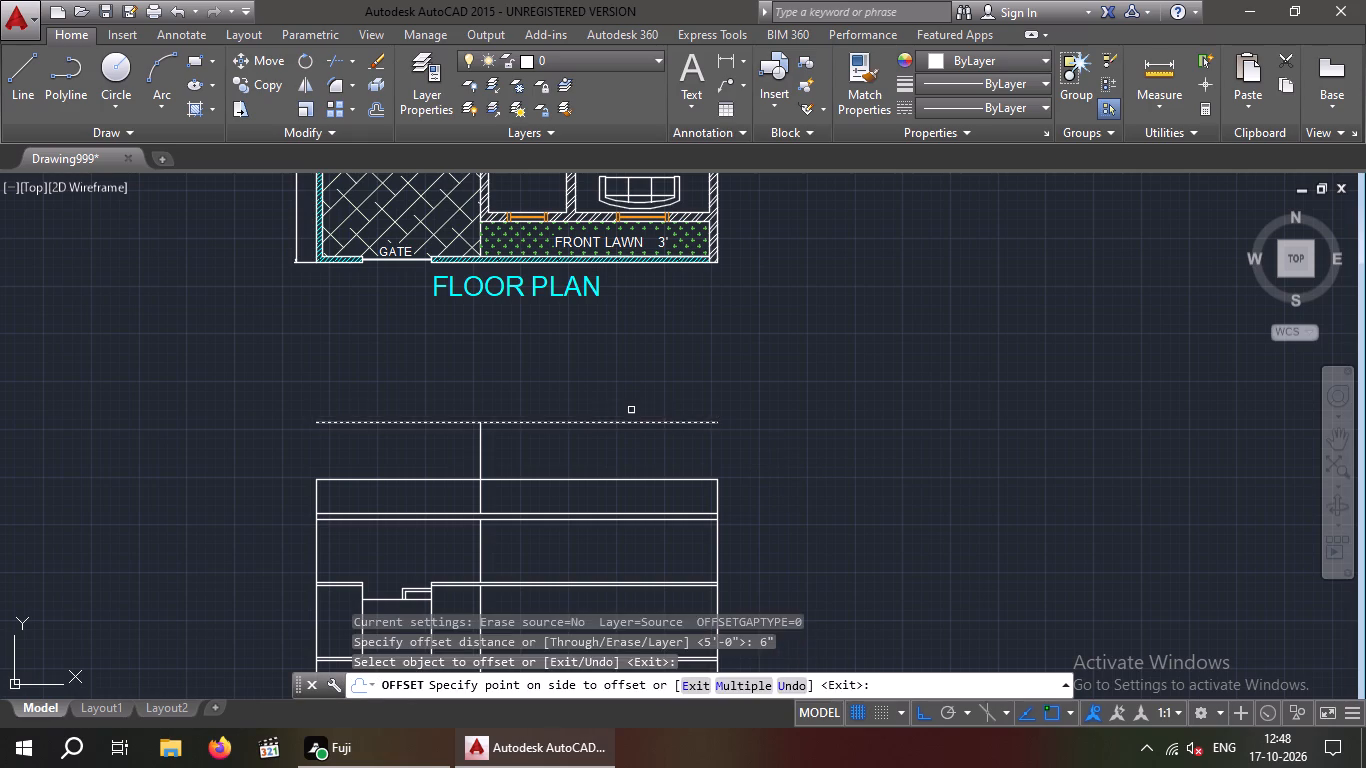
{"action": "key", "text": "Escape"}
{"action": "key", "text": "Escape"}
{"action": "key", "text": "Escape"}
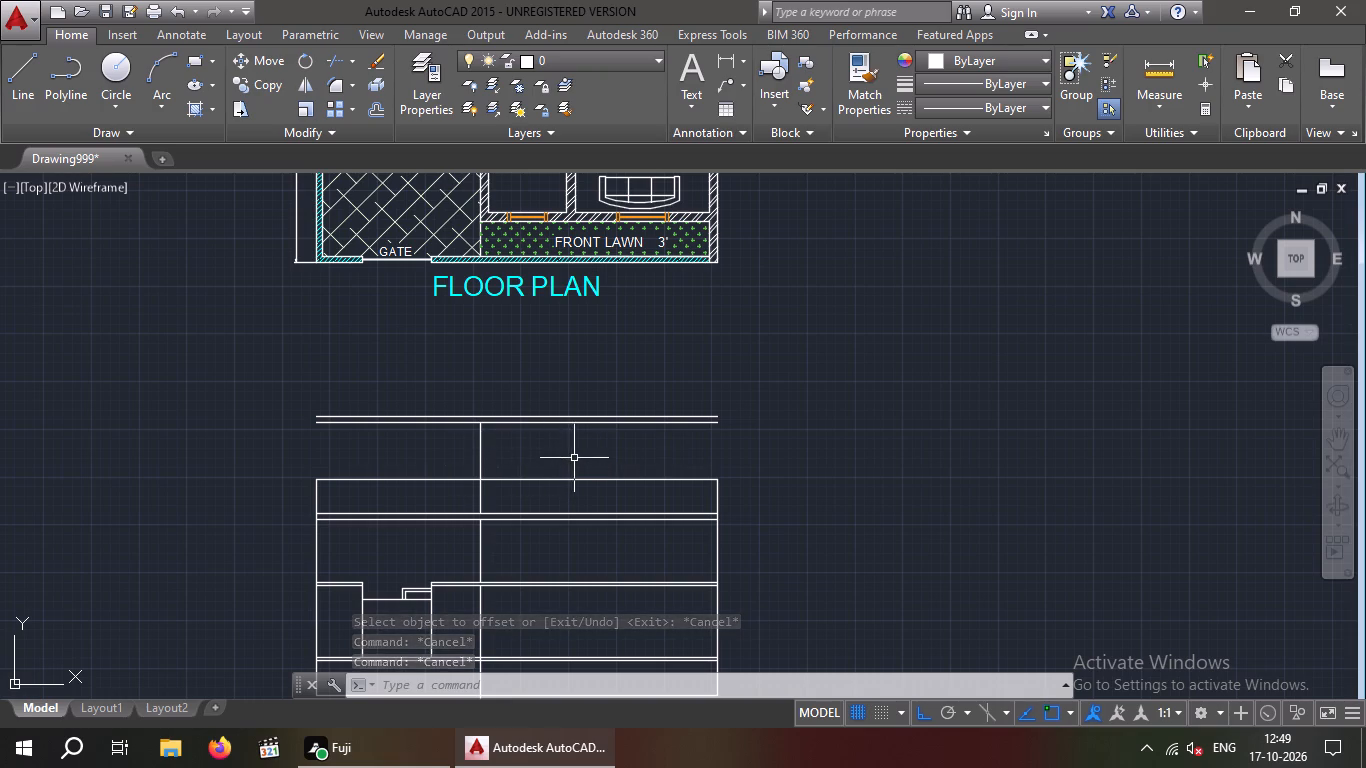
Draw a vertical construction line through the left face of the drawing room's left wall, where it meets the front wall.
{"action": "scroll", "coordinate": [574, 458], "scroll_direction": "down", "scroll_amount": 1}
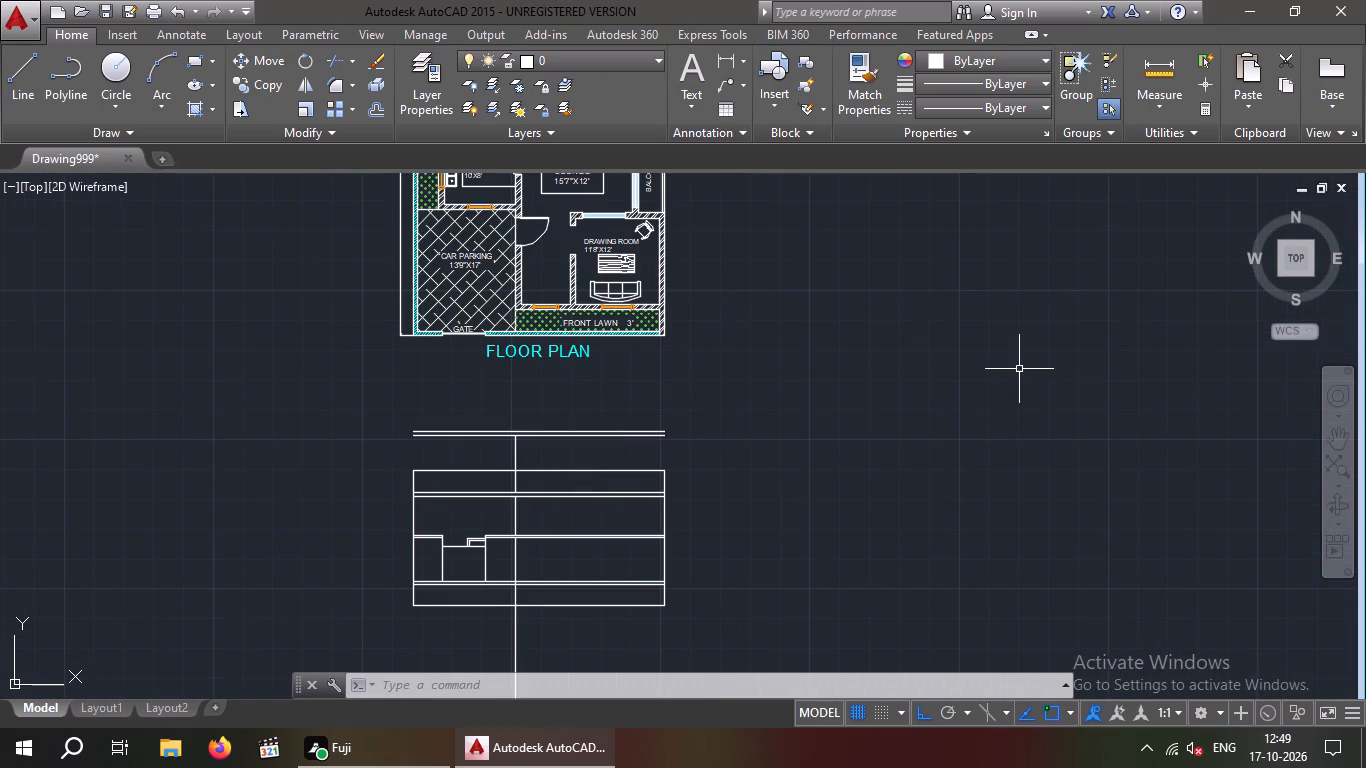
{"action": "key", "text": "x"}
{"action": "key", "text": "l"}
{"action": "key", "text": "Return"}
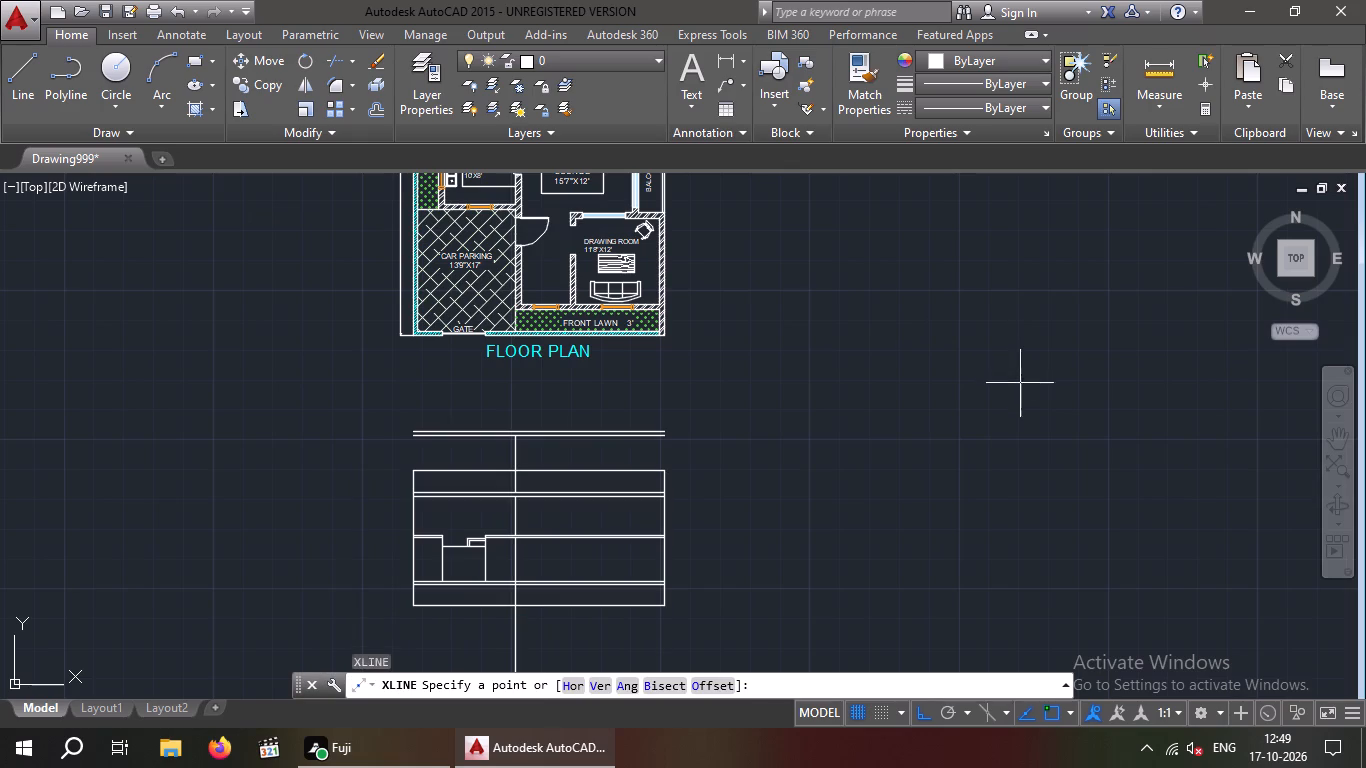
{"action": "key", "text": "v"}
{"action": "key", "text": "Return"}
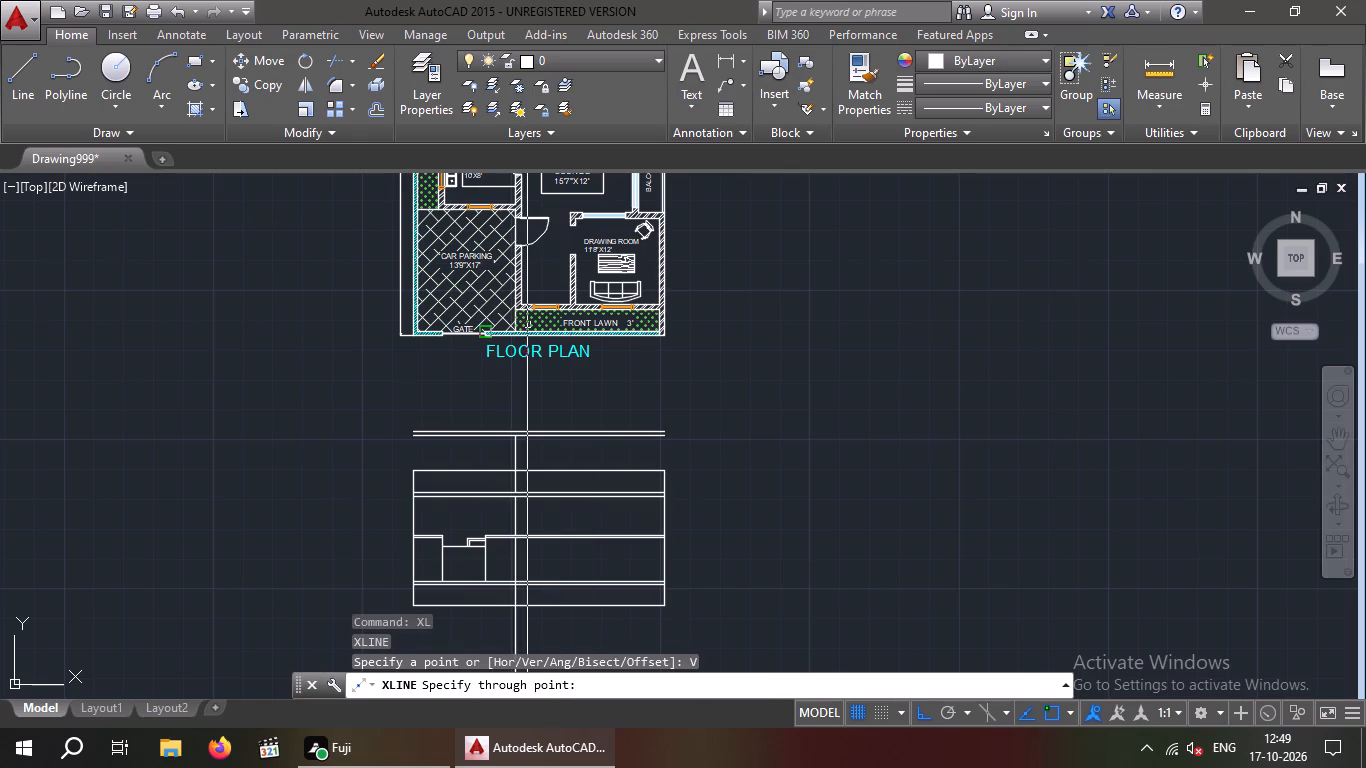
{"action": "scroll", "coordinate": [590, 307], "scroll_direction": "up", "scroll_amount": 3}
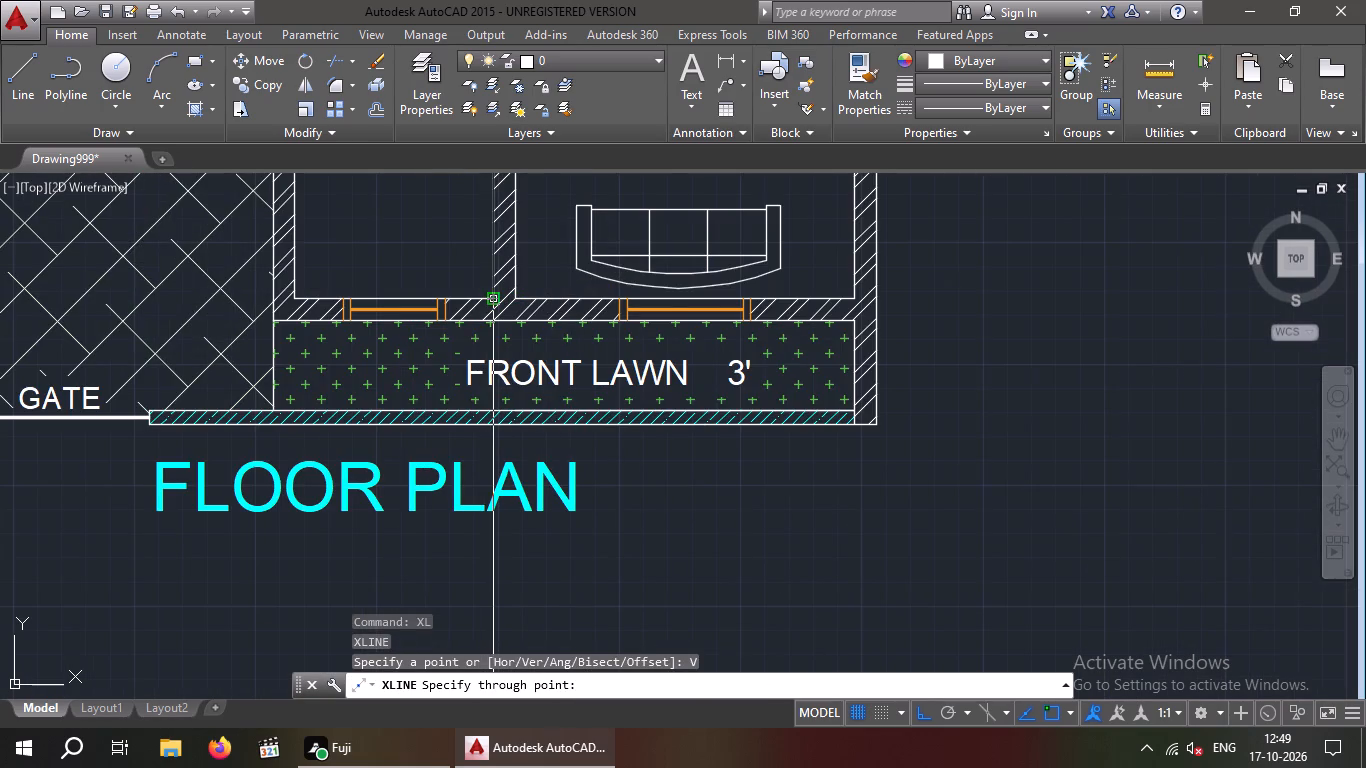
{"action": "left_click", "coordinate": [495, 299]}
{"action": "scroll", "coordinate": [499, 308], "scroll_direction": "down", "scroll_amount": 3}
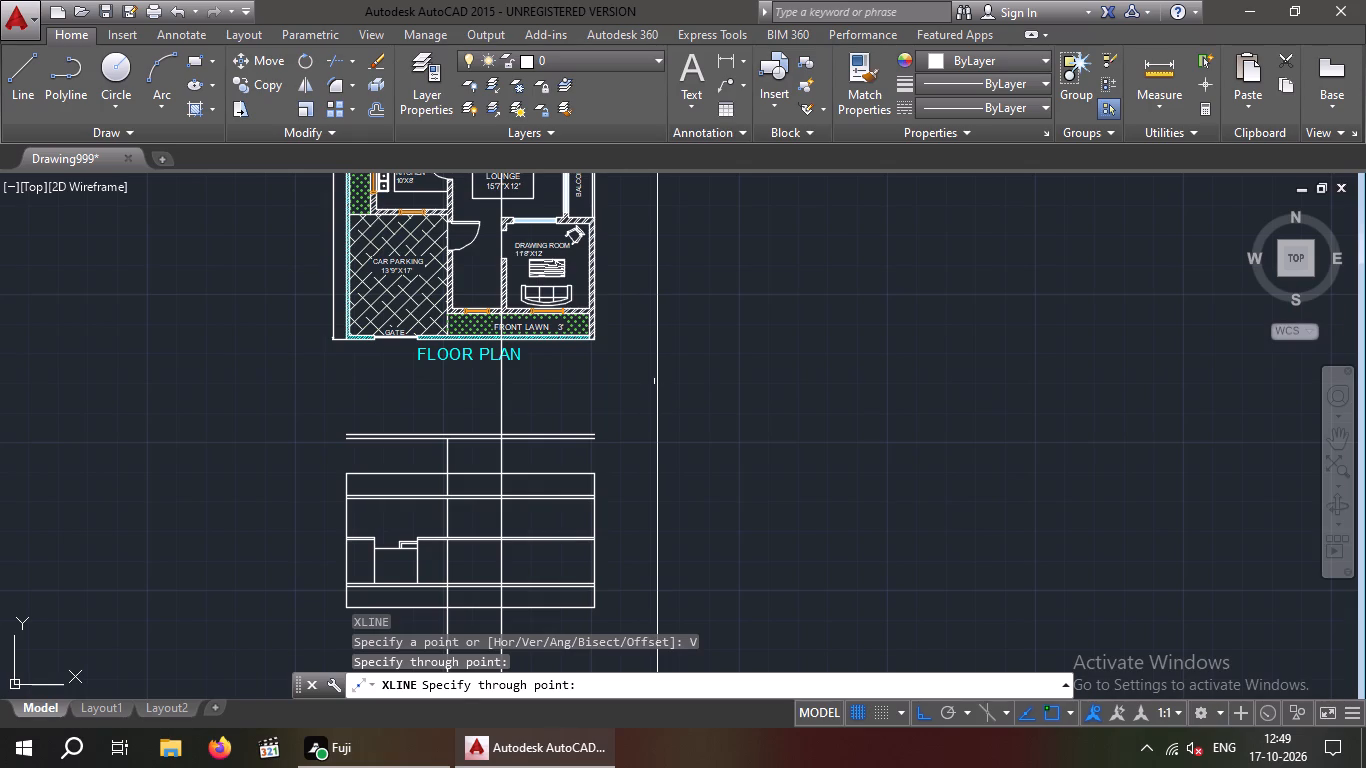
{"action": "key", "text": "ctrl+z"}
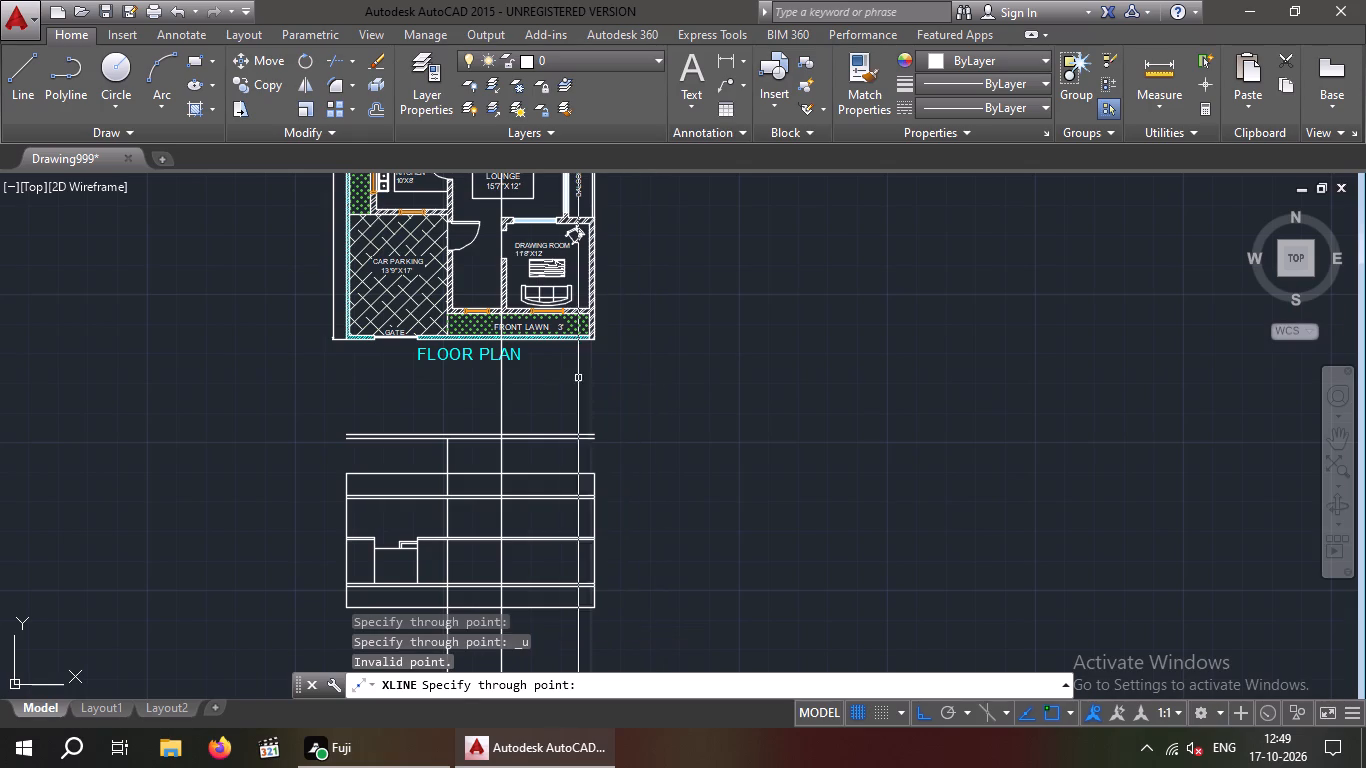
Draw a vertical construction line through the right face of the drawing room's left wall, at its inner corner with the front wall.
{"action": "scroll", "coordinate": [513, 306], "scroll_direction": "up", "scroll_amount": 3}
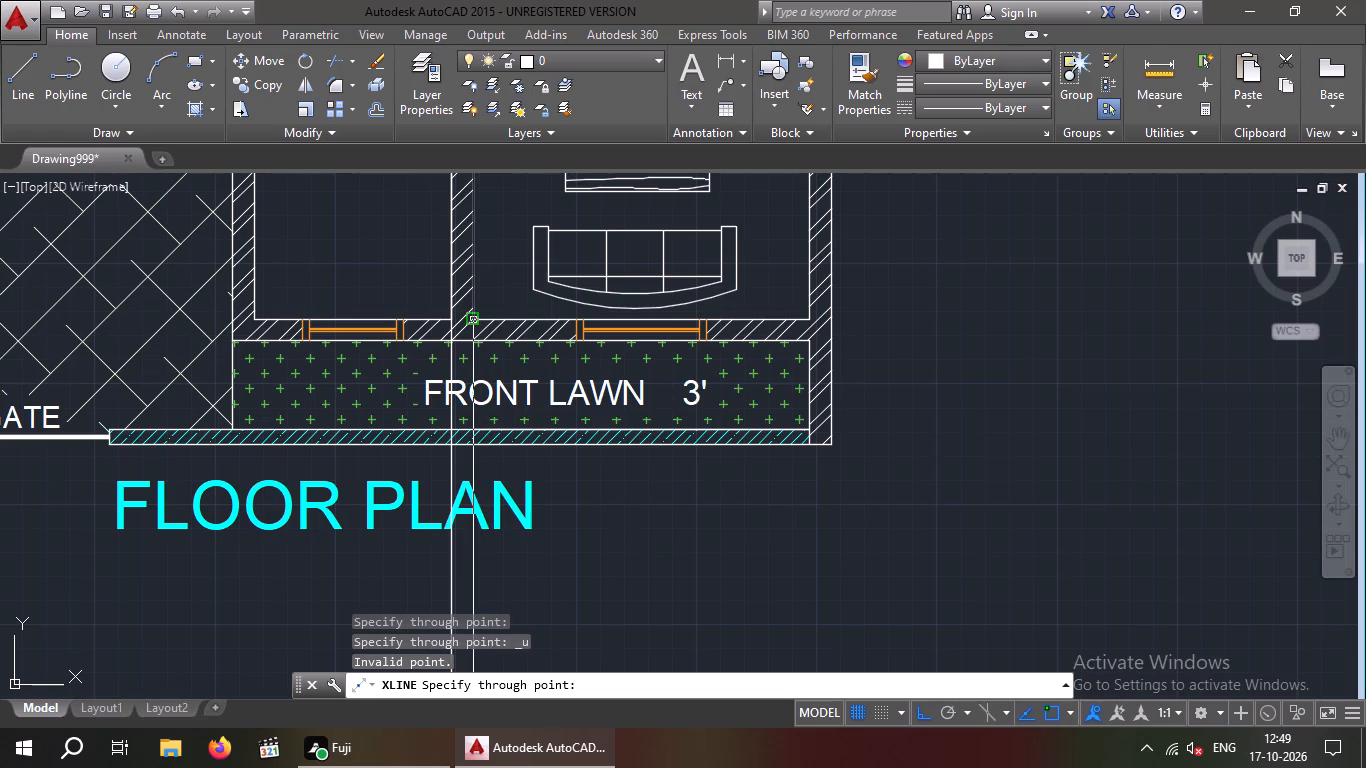
{"action": "scroll", "coordinate": [478, 313], "scroll_direction": "up", "scroll_amount": 3}
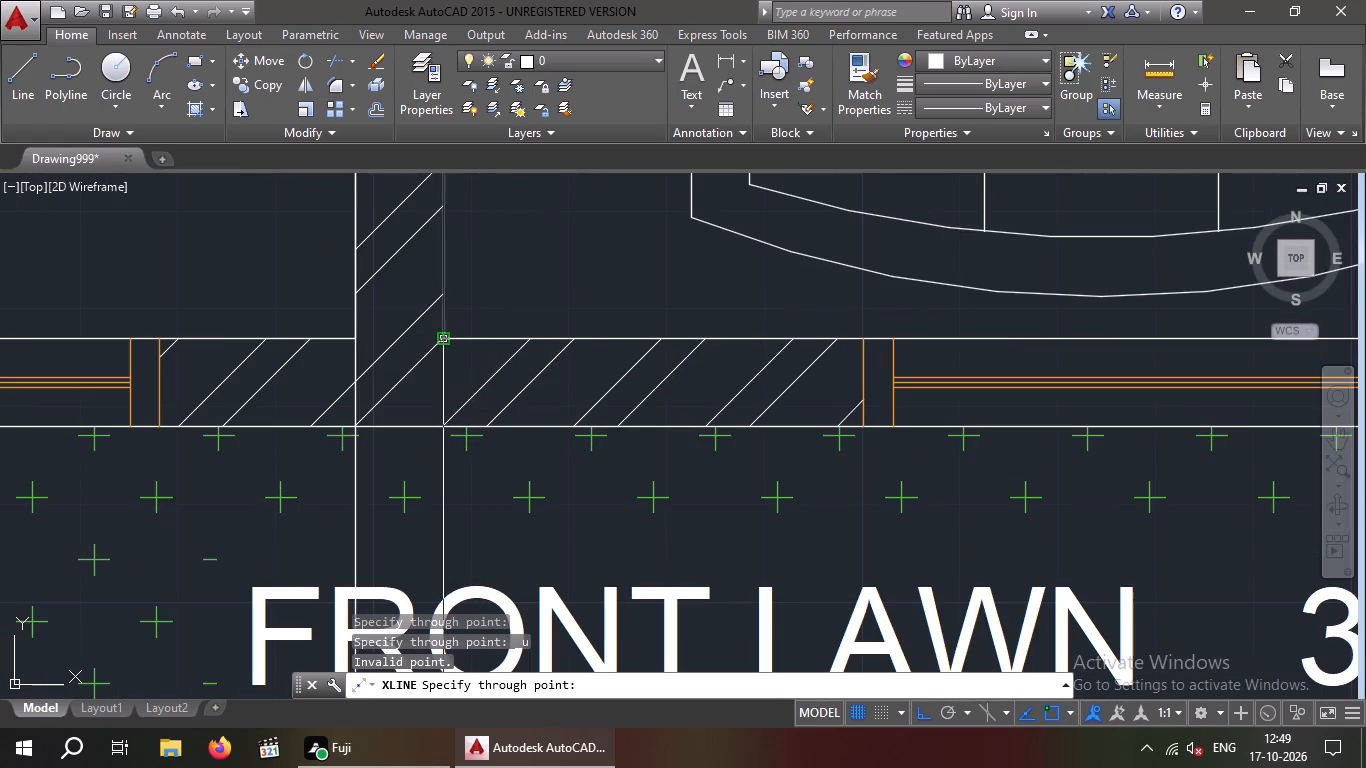
{"action": "left_click", "coordinate": [442, 338]}
{"action": "key", "text": "Escape"}
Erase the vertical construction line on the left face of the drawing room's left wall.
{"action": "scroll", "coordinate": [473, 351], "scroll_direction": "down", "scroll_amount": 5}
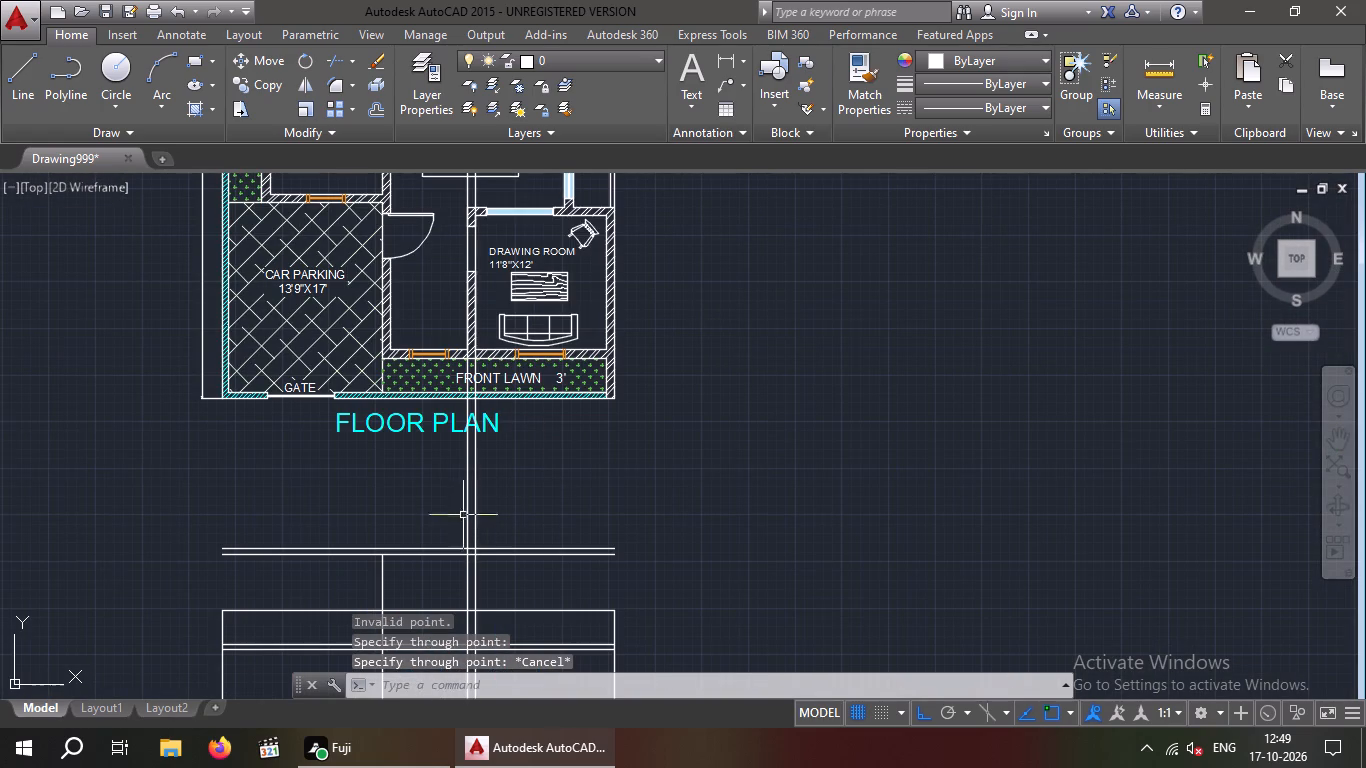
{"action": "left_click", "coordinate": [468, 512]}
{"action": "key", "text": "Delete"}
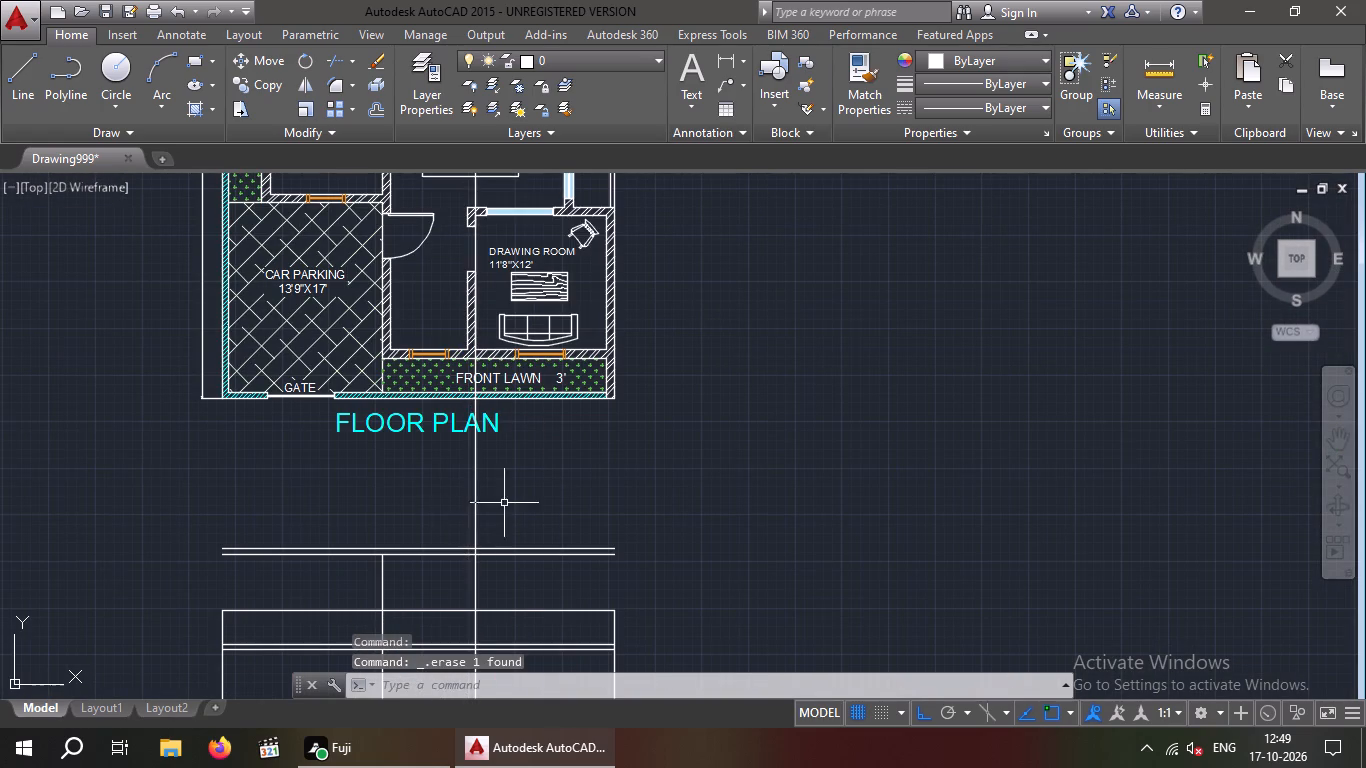
Trim the drawing room wall's construction line above the elevation's topmost line.
{"action": "scroll", "coordinate": [521, 498], "scroll_direction": "down", "scroll_amount": 1}
{"action": "middle_click_drag", "start_coordinate": [552, 492], "coordinate": [608, 457]}
{"action": "scroll", "coordinate": [568, 456], "scroll_direction": "up", "scroll_amount": 2}
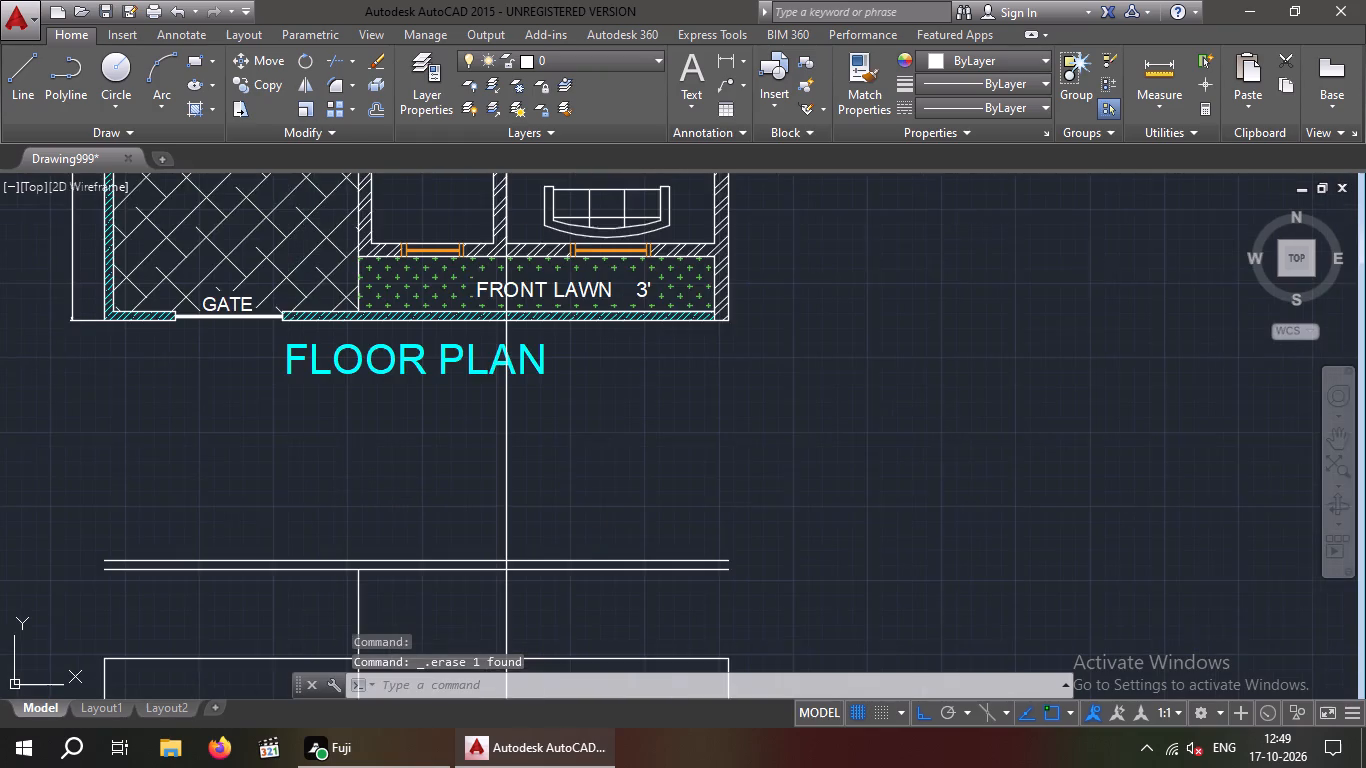
{"action": "middle_click_drag", "start_coordinate": [599, 428], "coordinate": [638, 365]}
{"action": "scroll", "coordinate": [608, 390], "scroll_direction": "up", "scroll_amount": 2}
{"action": "middle_click_drag", "start_coordinate": [574, 393], "coordinate": [617, 363]}
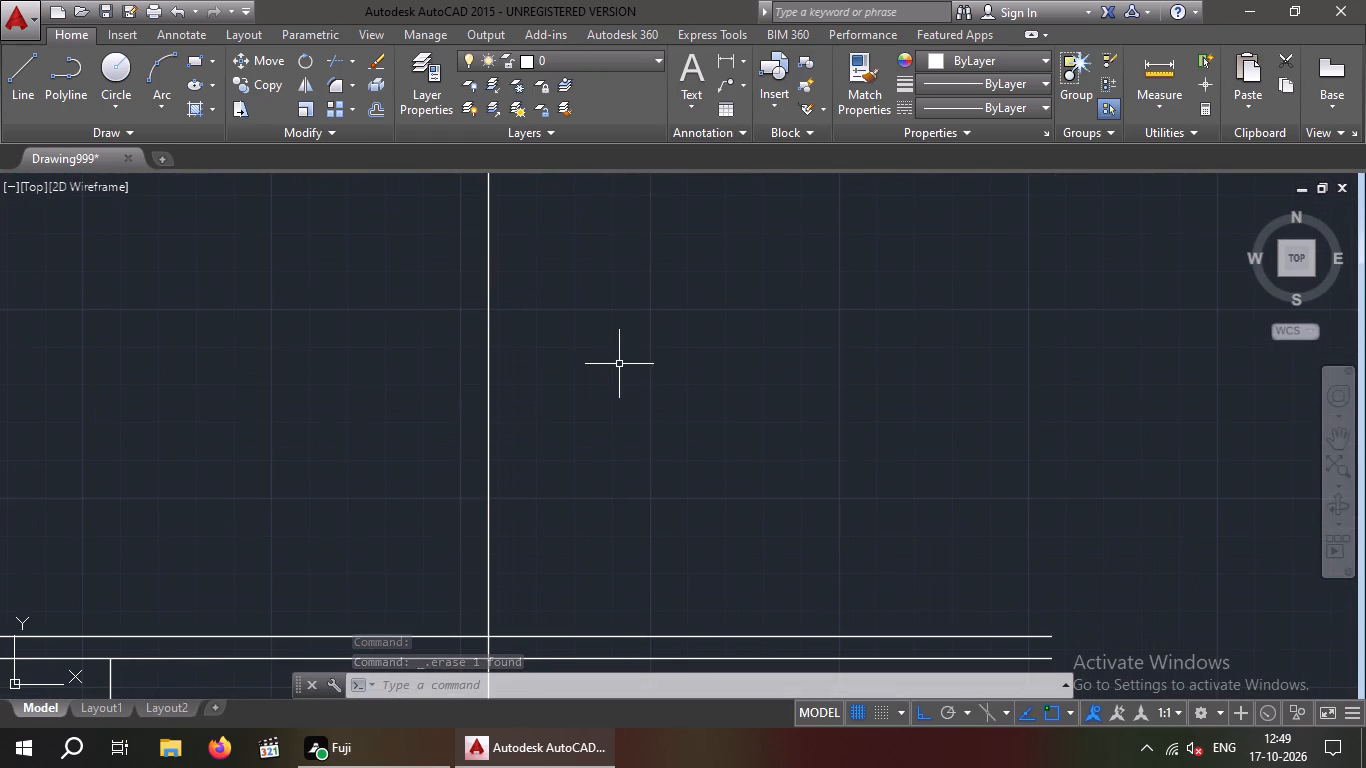
{"action": "key", "text": "t"}
{"action": "key", "text": "r"}
{"action": "key", "text": "space"}
{"action": "key", "text": "space"}
{"action": "left_click_drag", "start_coordinate": [638, 343], "coordinate": [498, 389]}
{"action": "left_click", "coordinate": [428, 409]}
Trim the level line below the top band between the two vertical construction lines.
{"action": "scroll", "coordinate": [504, 384], "scroll_direction": "down", "scroll_amount": 4}
{"action": "middle_click_drag", "start_coordinate": [657, 436], "coordinate": [673, 355]}
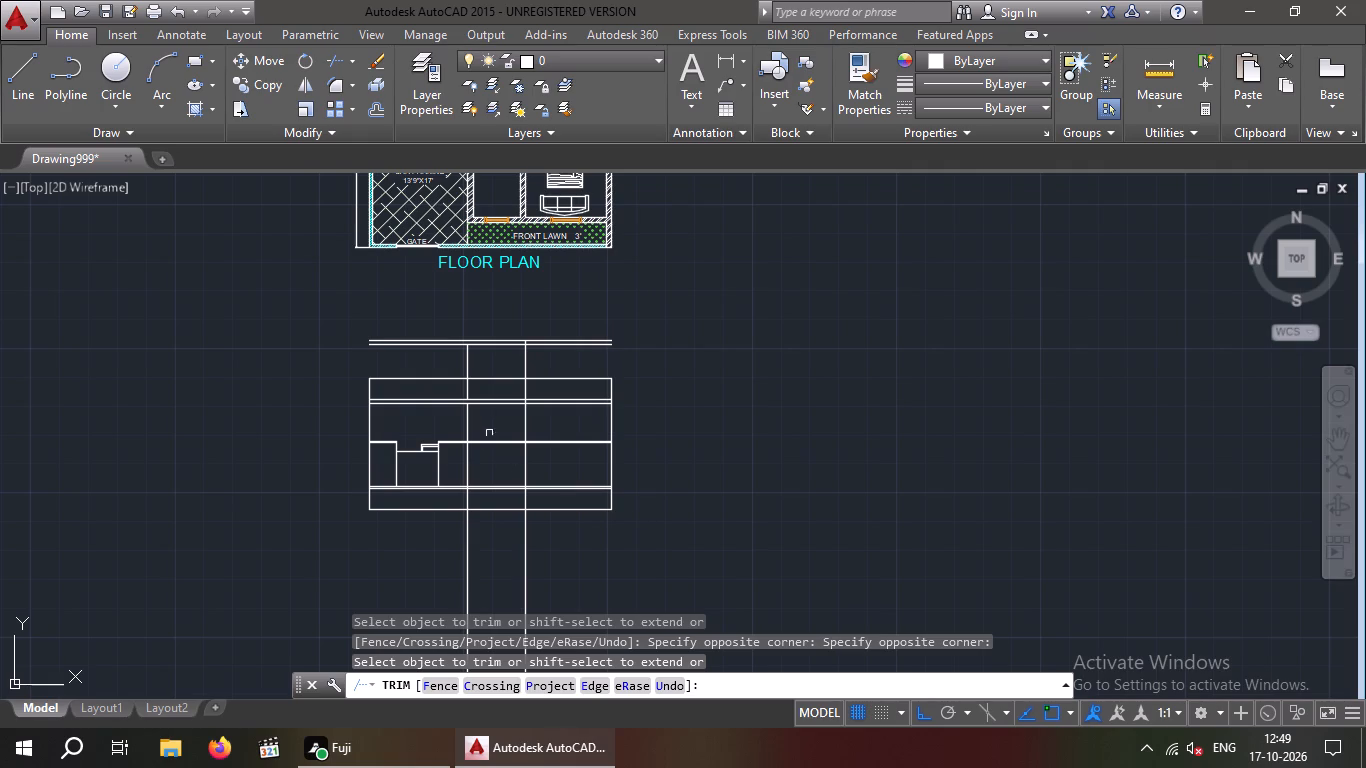
{"action": "left_click", "coordinate": [494, 377]}
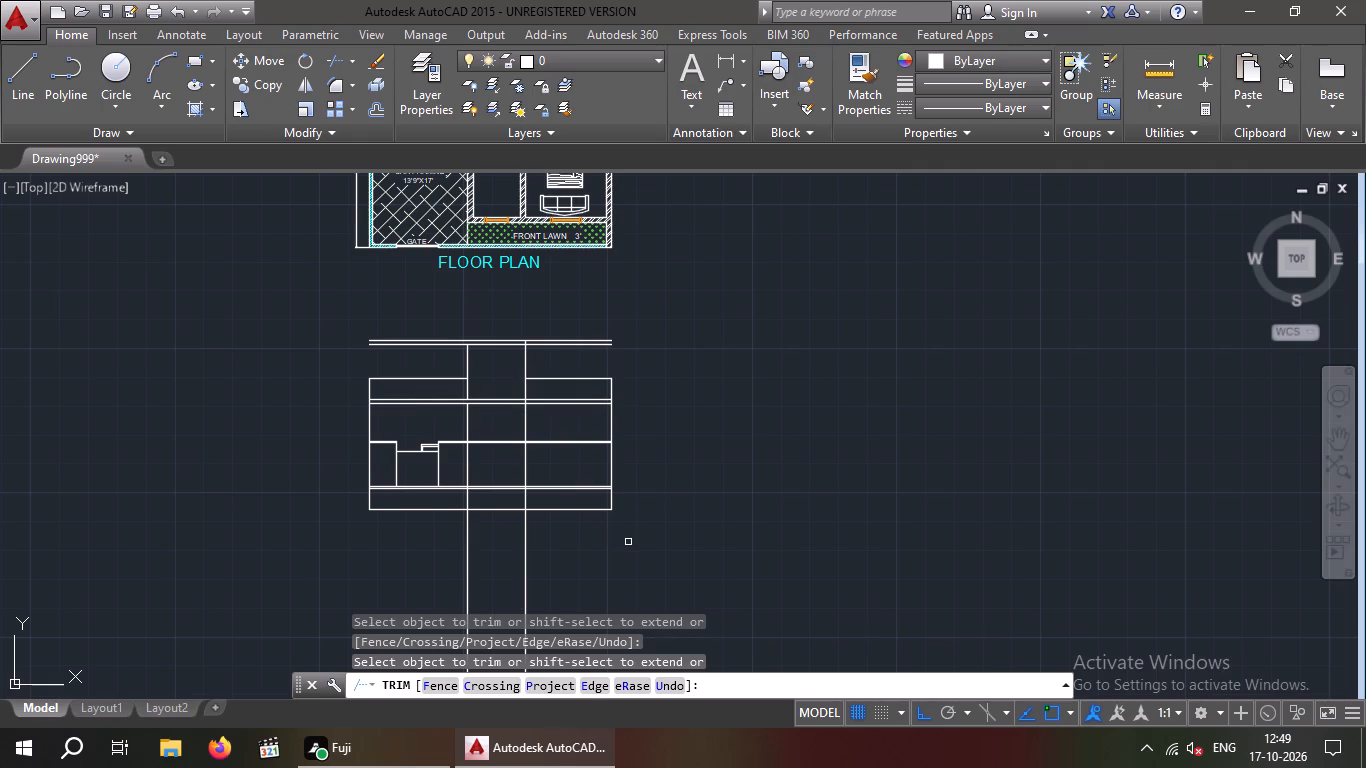
Trim the right vertical line between the two lines of the elevation's top 6" band.
{"action": "scroll", "coordinate": [519, 339], "scroll_direction": "up", "scroll_amount": 6}
{"action": "left_click", "coordinate": [536, 338]}
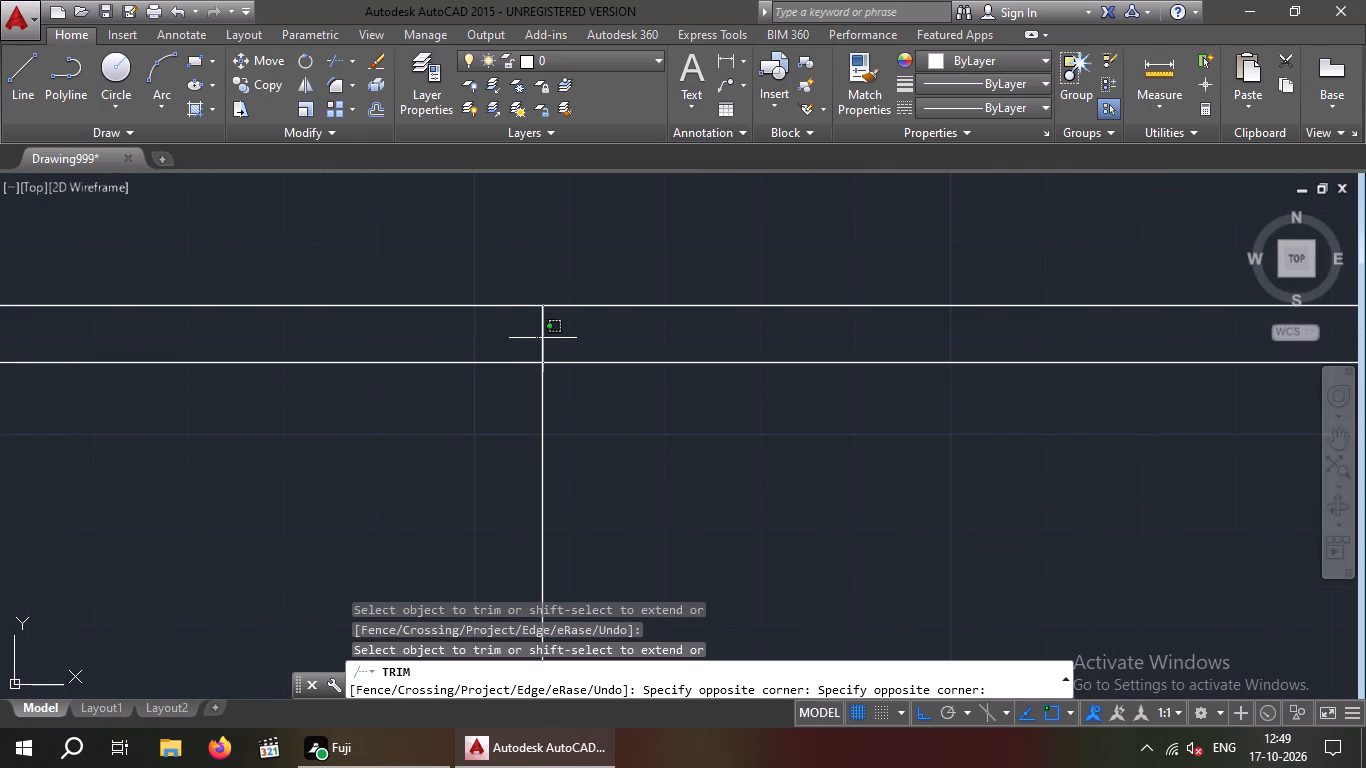
{"action": "left_click_drag", "start_coordinate": [582, 337], "coordinate": [557, 339]}
{"action": "scroll", "coordinate": [536, 337], "scroll_direction": "down", "scroll_amount": 7}
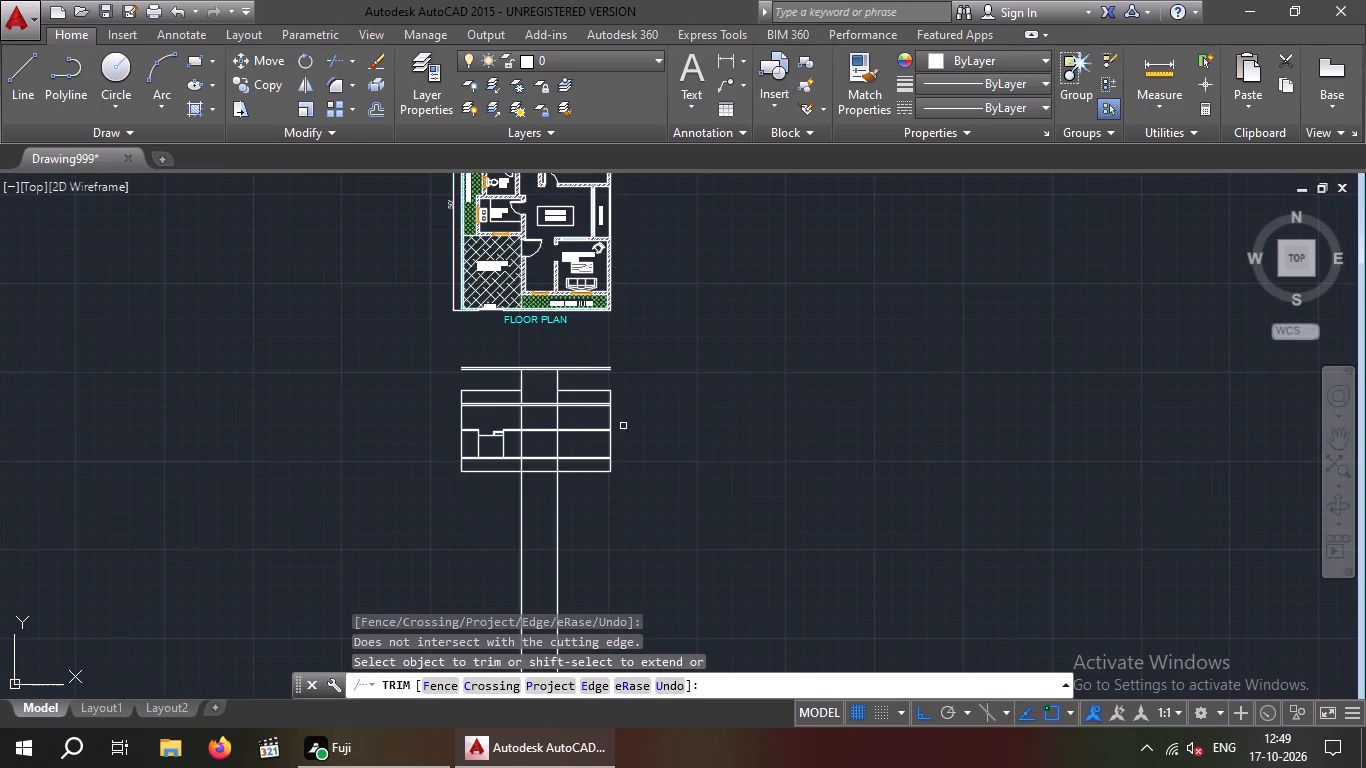
{"action": "key", "text": "Escape"}
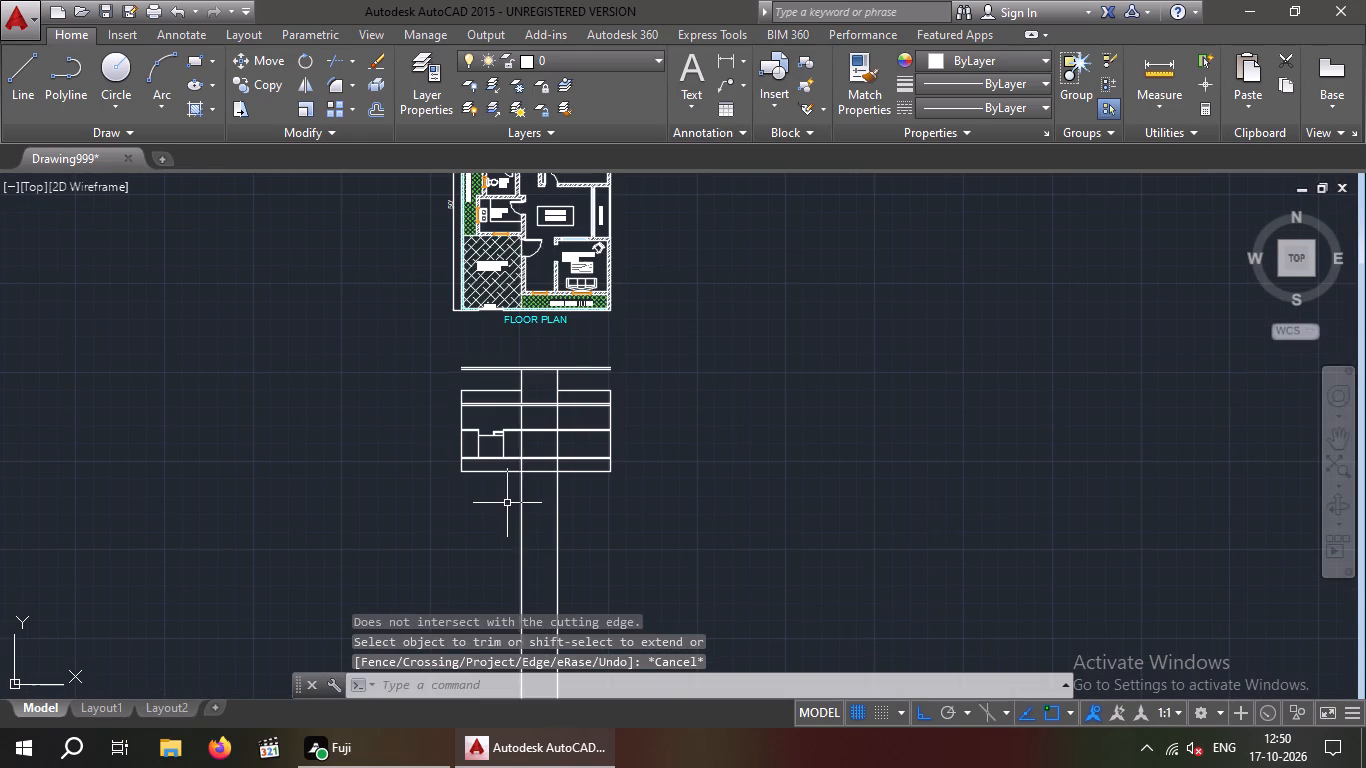
Trim the right vertical line inside the slab band just above the gate opening.
{"action": "scroll", "coordinate": [507, 502], "scroll_direction": "up", "scroll_amount": 3}
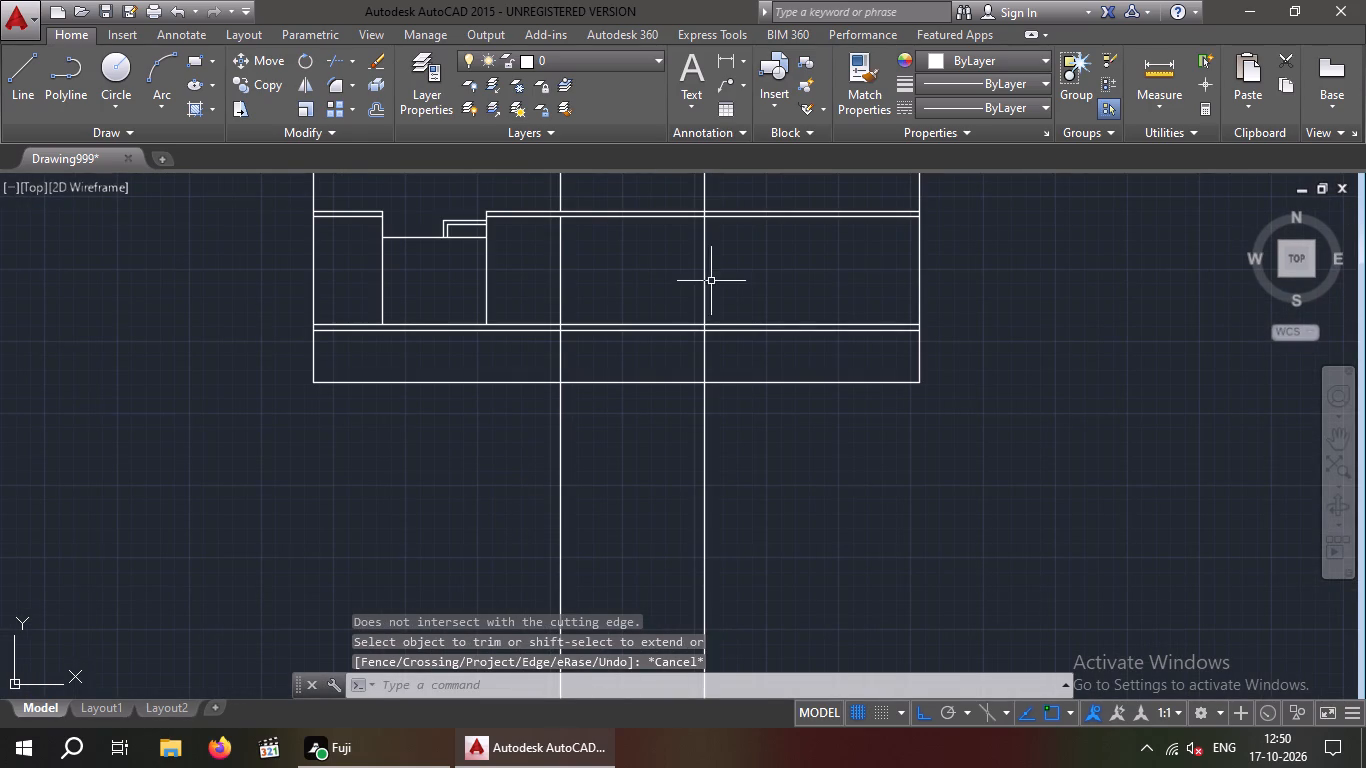
{"action": "key", "text": "t"}
{"action": "key", "text": "r"}
{"action": "key", "text": "space"}
{"action": "key", "text": "space"}
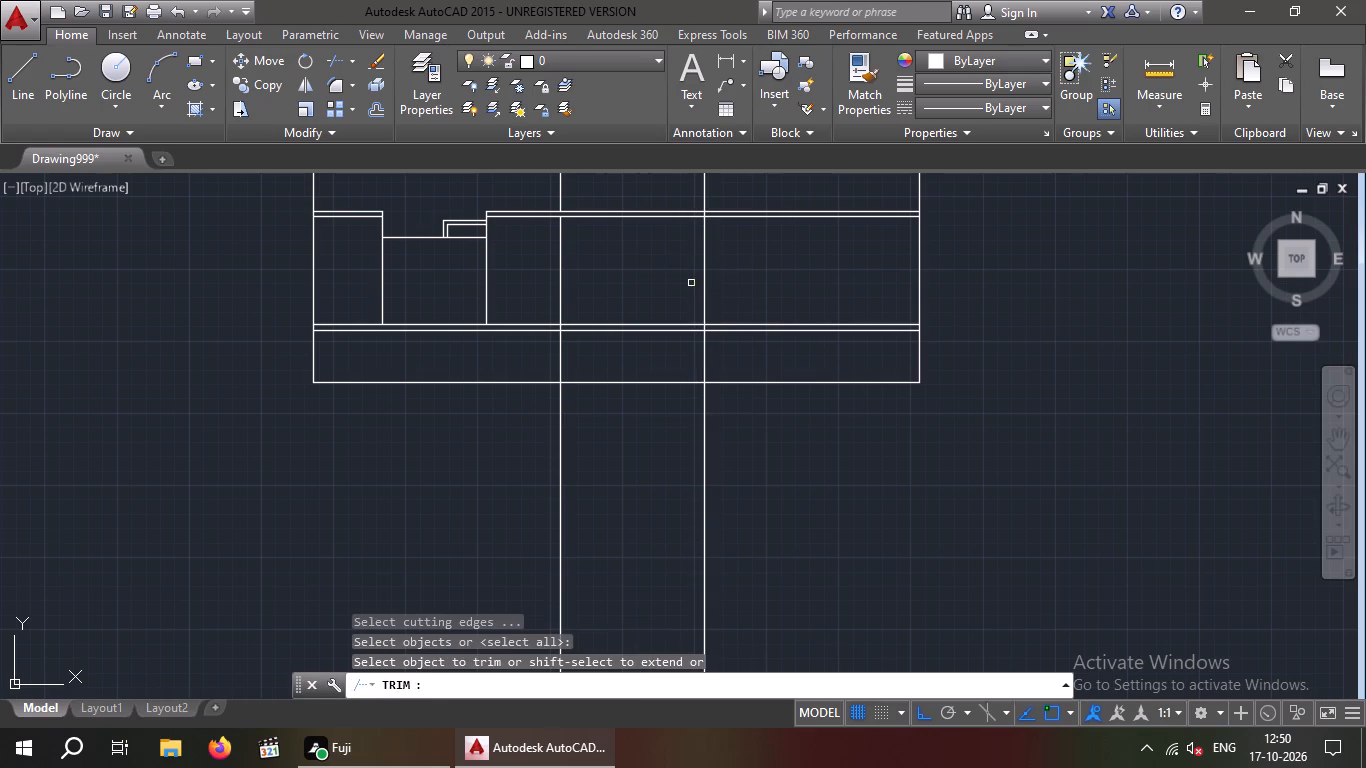
{"action": "middle_click_drag", "start_coordinate": [670, 295], "coordinate": [649, 449]}
{"action": "scroll", "coordinate": [680, 369], "scroll_direction": "up", "scroll_amount": 4}
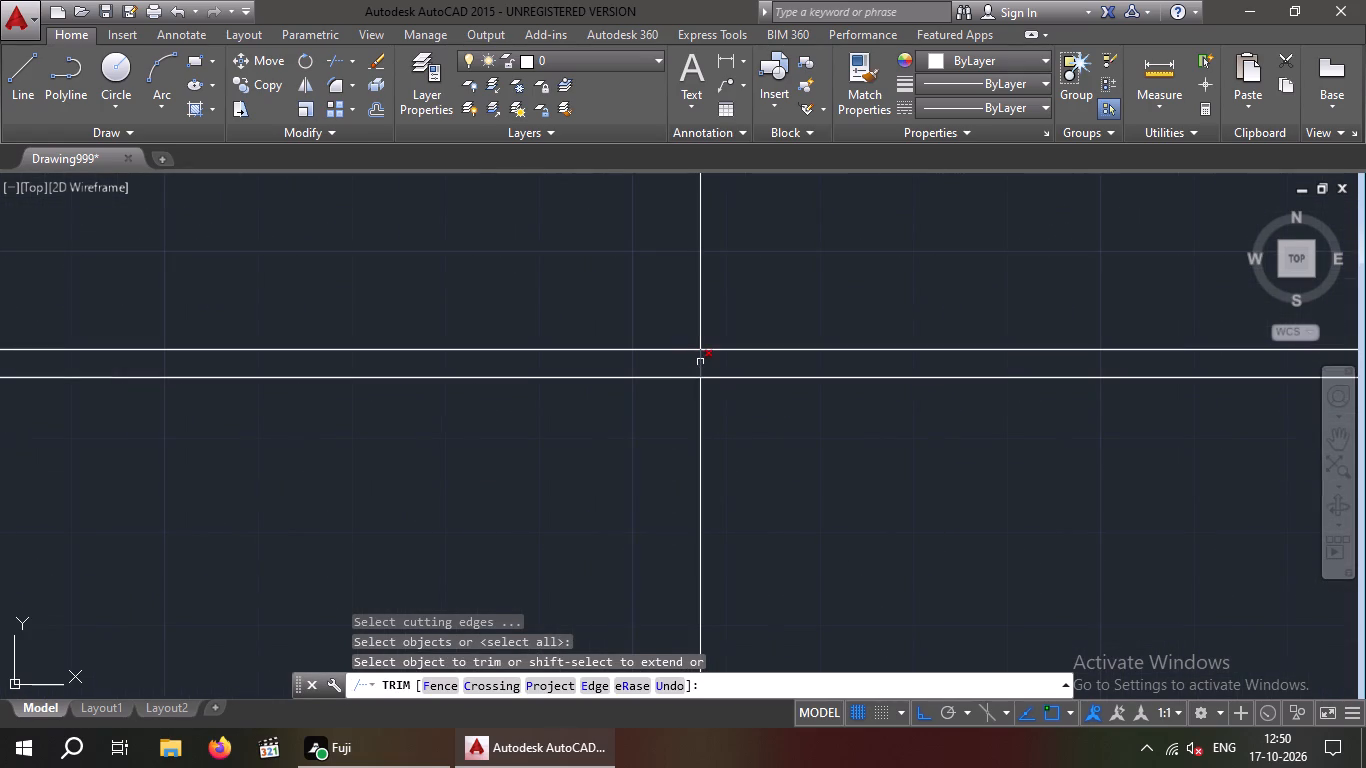
{"action": "left_click", "coordinate": [700, 362]}
{"action": "key", "text": "Escape"}
Erase the remaining pieces of both vertical construction lines below the slab band above the gate.
{"action": "scroll", "coordinate": [638, 416], "scroll_direction": "down", "scroll_amount": 1}
{"action": "left_click_drag", "start_coordinate": [789, 463], "coordinate": [645, 508]}
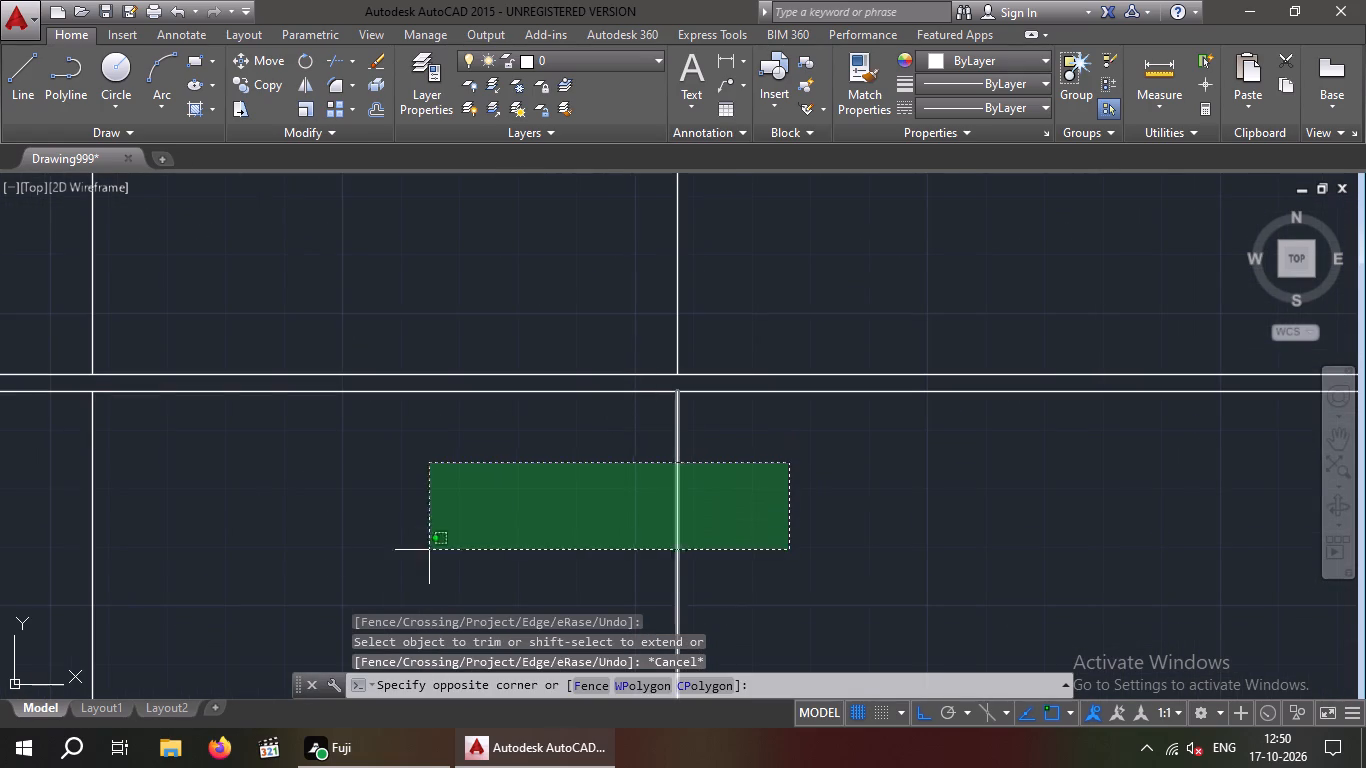
{"action": "left_click", "coordinate": [65, 572]}
{"action": "key", "text": "Delete"}
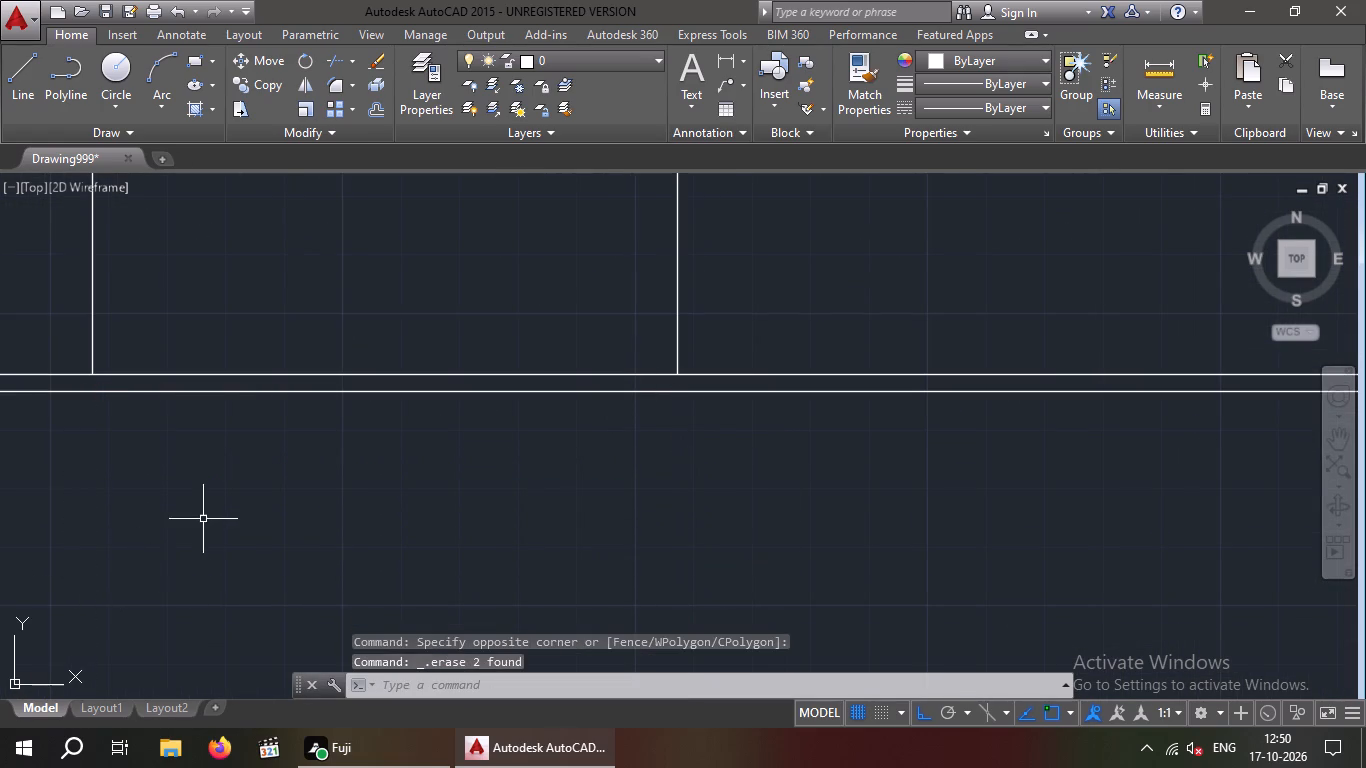
Extend both inner vertical lines up to the elevation's topmost line.
{"action": "scroll", "coordinate": [205, 515], "scroll_direction": "down", "scroll_amount": 4}
{"action": "middle_click_drag", "start_coordinate": [250, 532], "coordinate": [364, 517]}
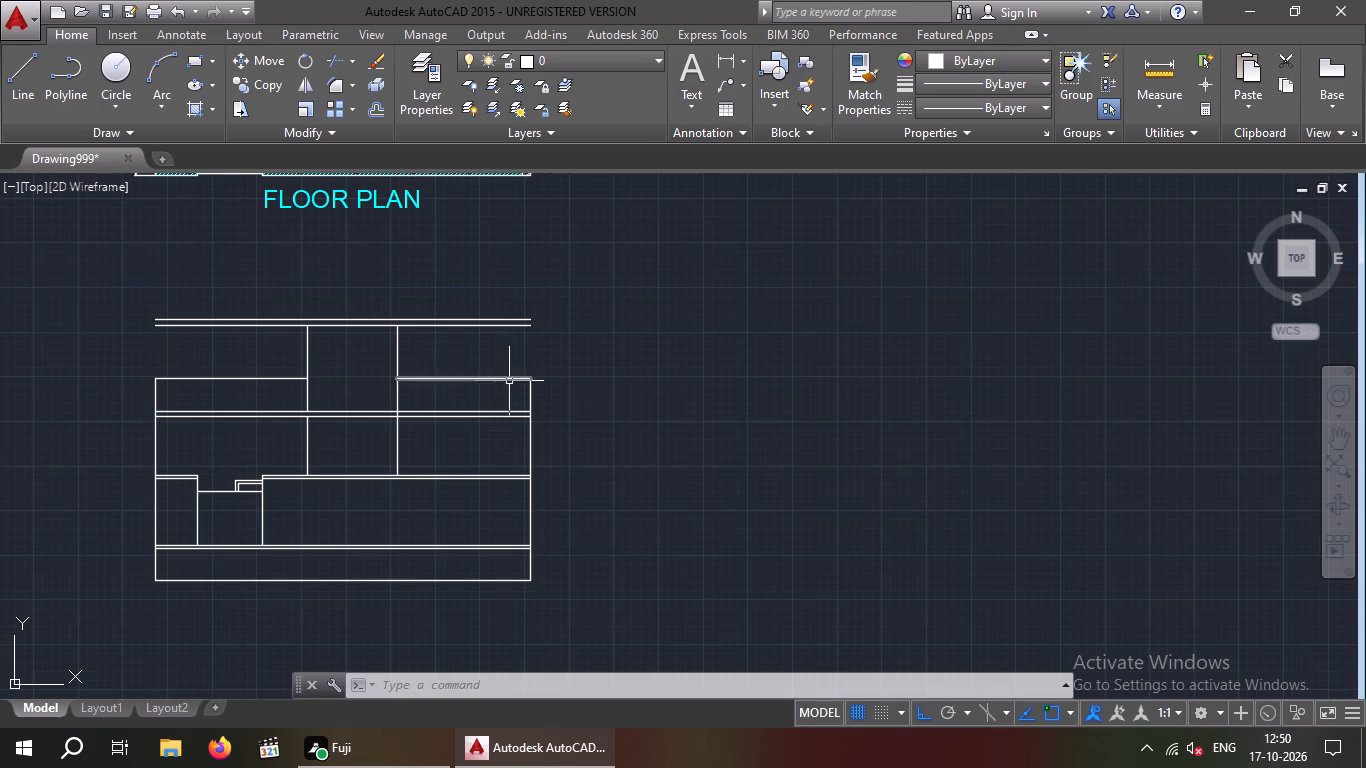
{"action": "key", "text": "e"}
{"action": "type", "text": "X"}
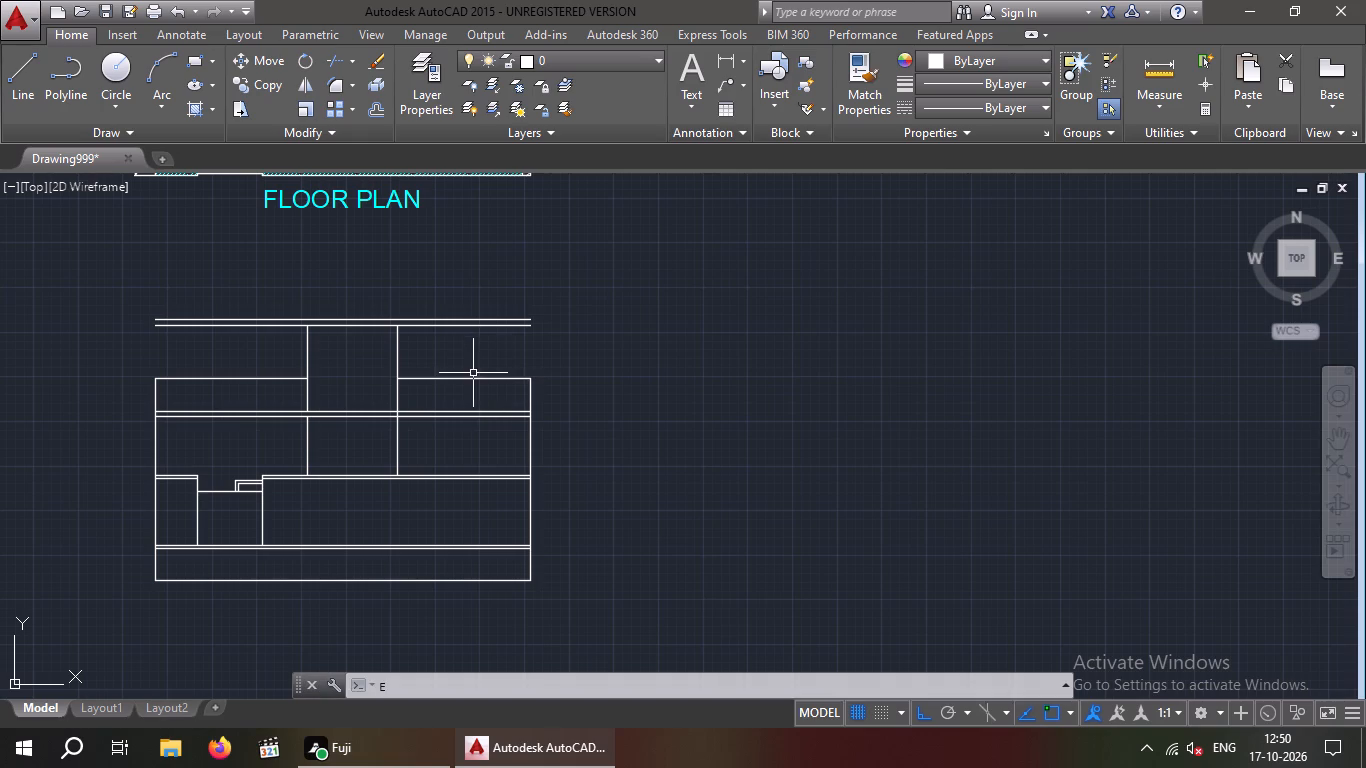
{"action": "key", "text": "space"}
{"action": "key", "text": "space"}
{"action": "scroll", "coordinate": [360, 338], "scroll_direction": "up", "scroll_amount": 2}
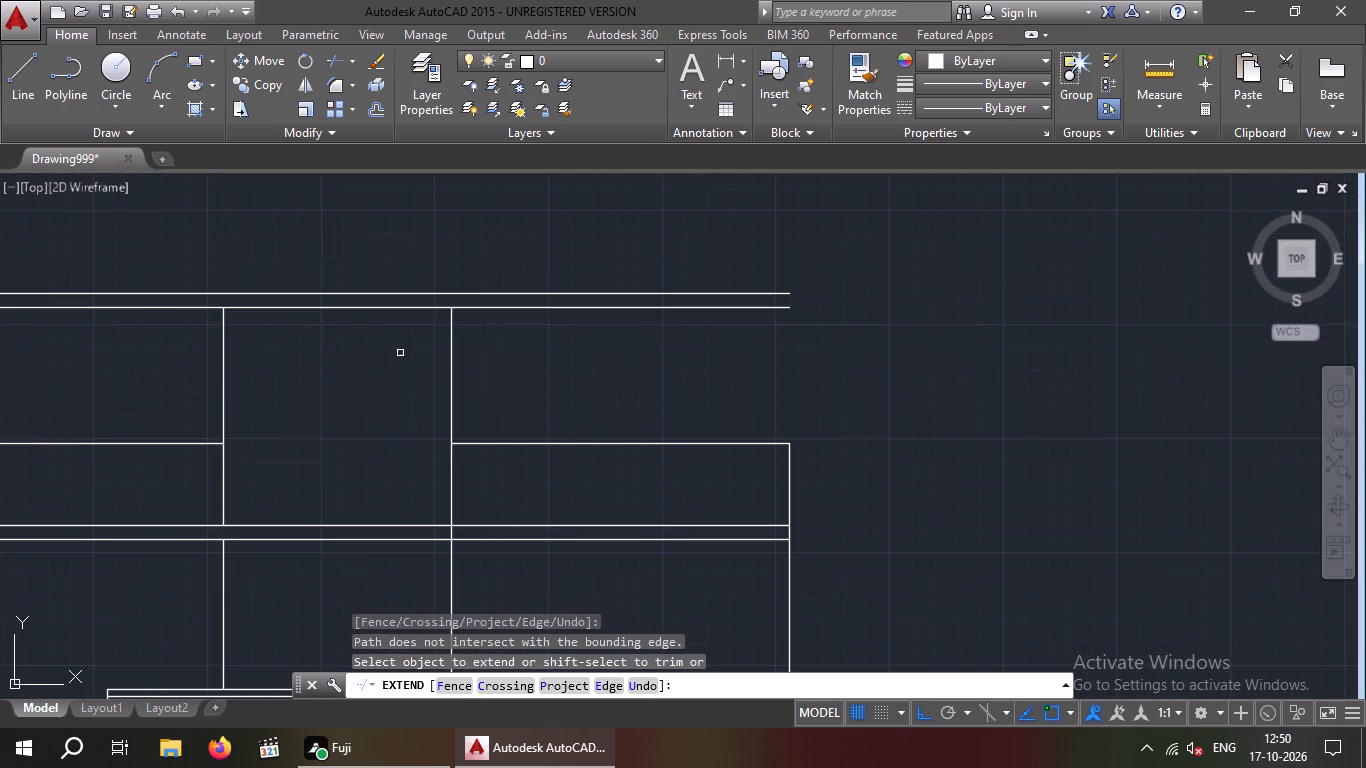
{"action": "left_click_drag", "start_coordinate": [495, 343], "coordinate": [413, 367]}
{"action": "left_click", "coordinate": [143, 391]}
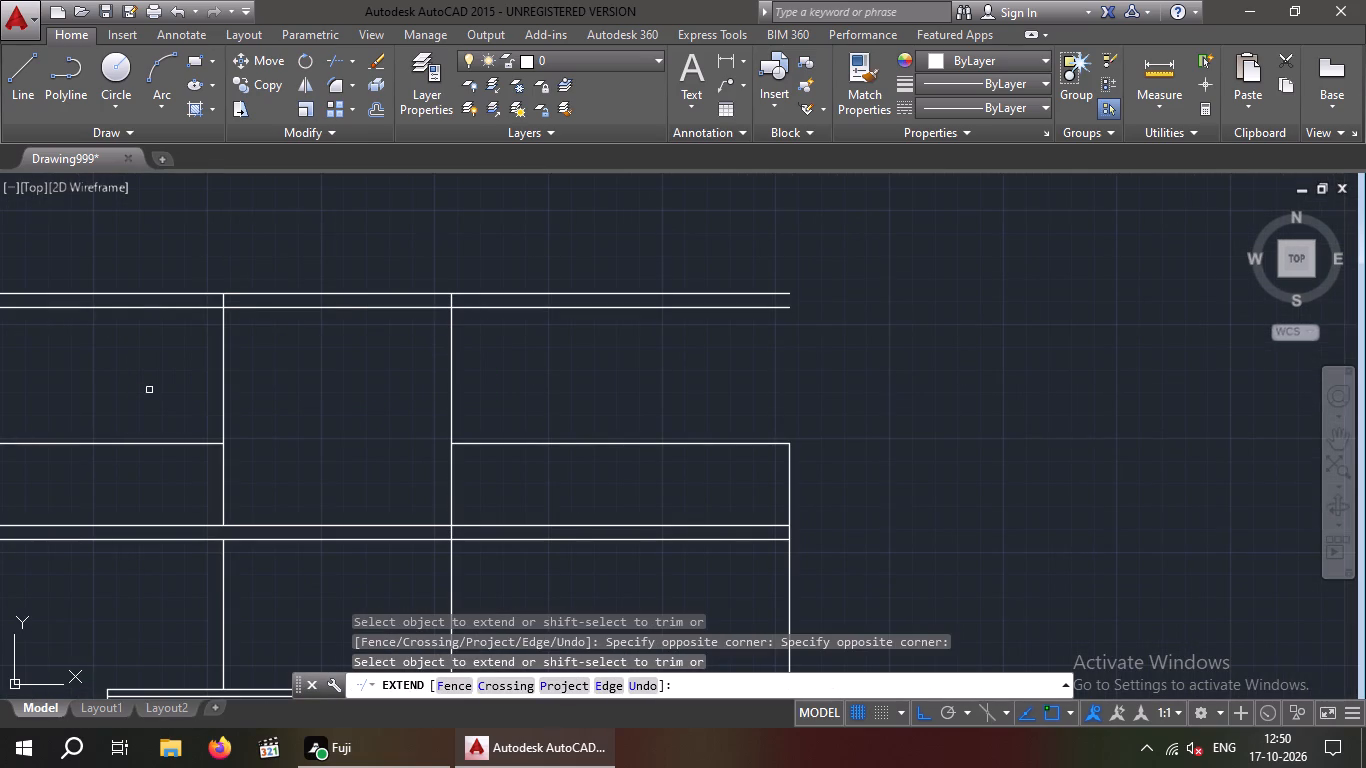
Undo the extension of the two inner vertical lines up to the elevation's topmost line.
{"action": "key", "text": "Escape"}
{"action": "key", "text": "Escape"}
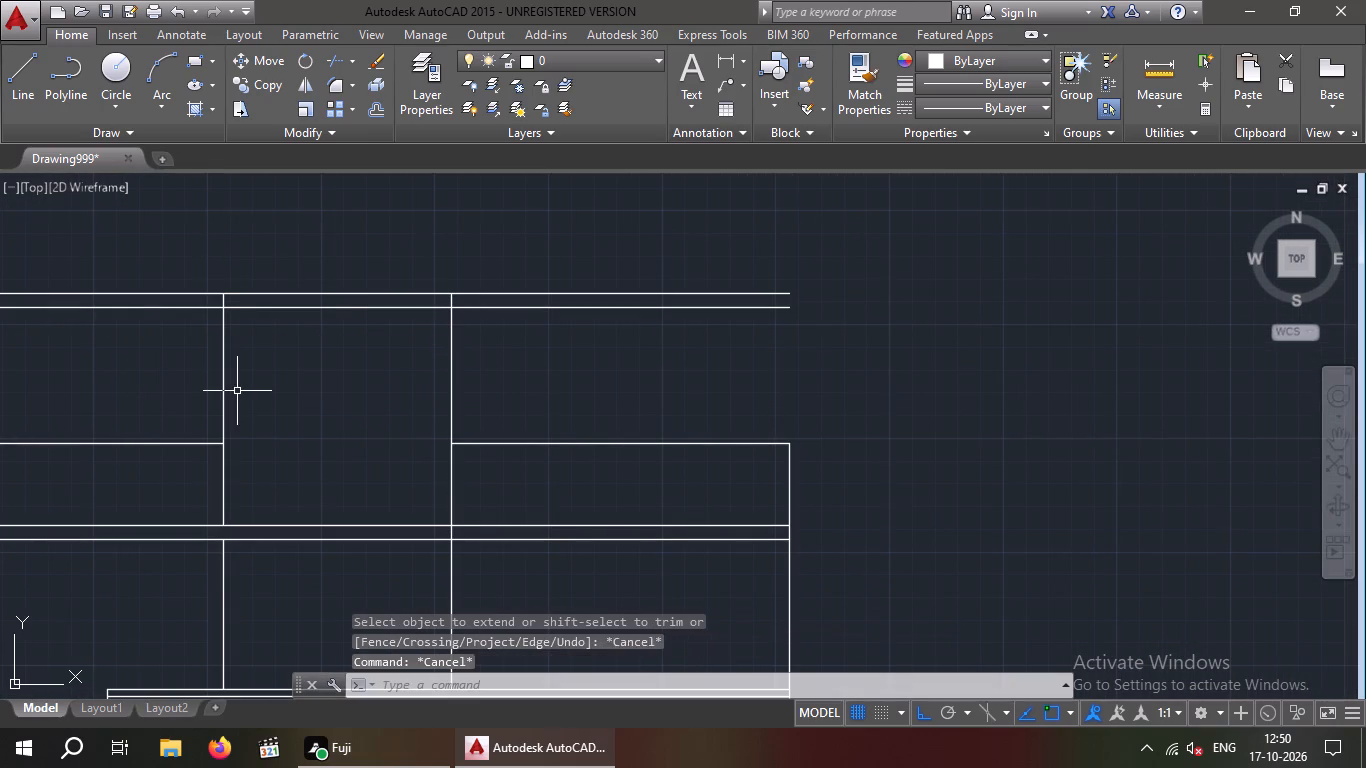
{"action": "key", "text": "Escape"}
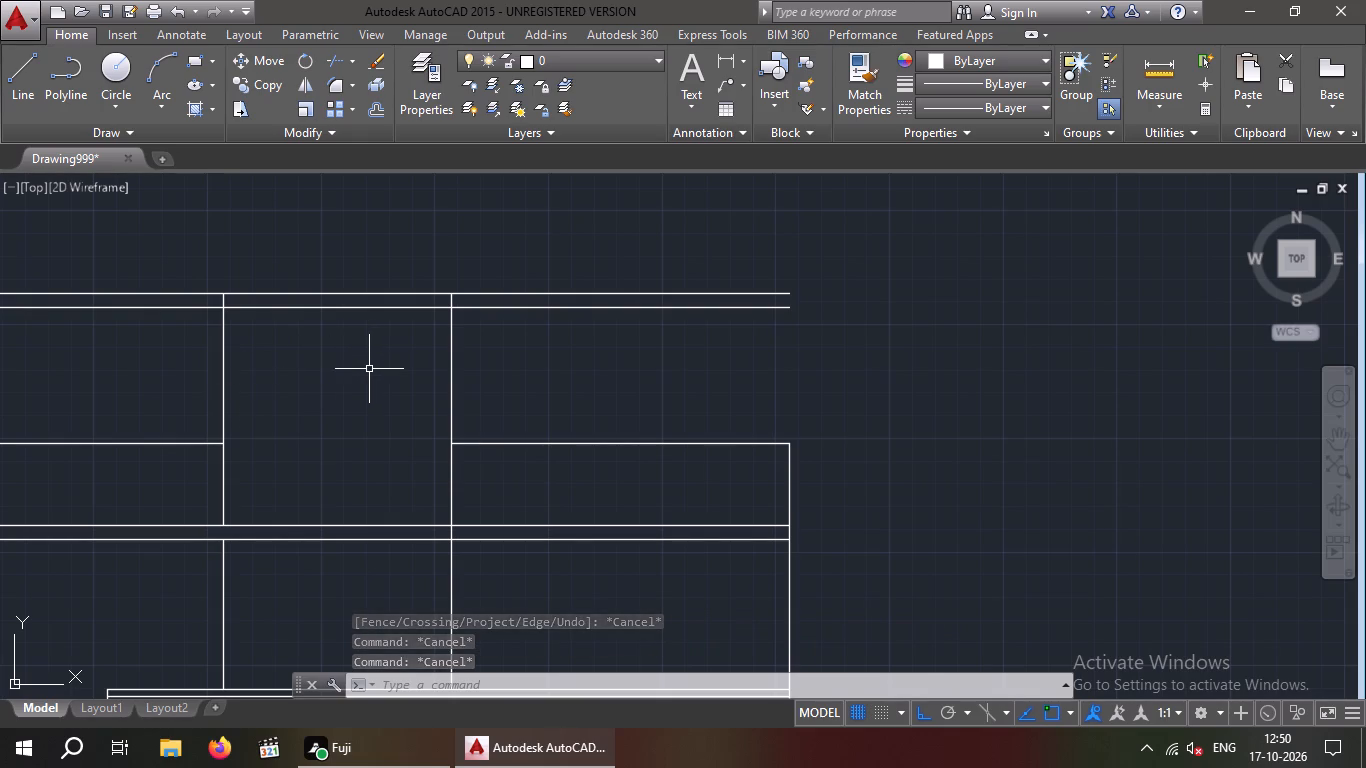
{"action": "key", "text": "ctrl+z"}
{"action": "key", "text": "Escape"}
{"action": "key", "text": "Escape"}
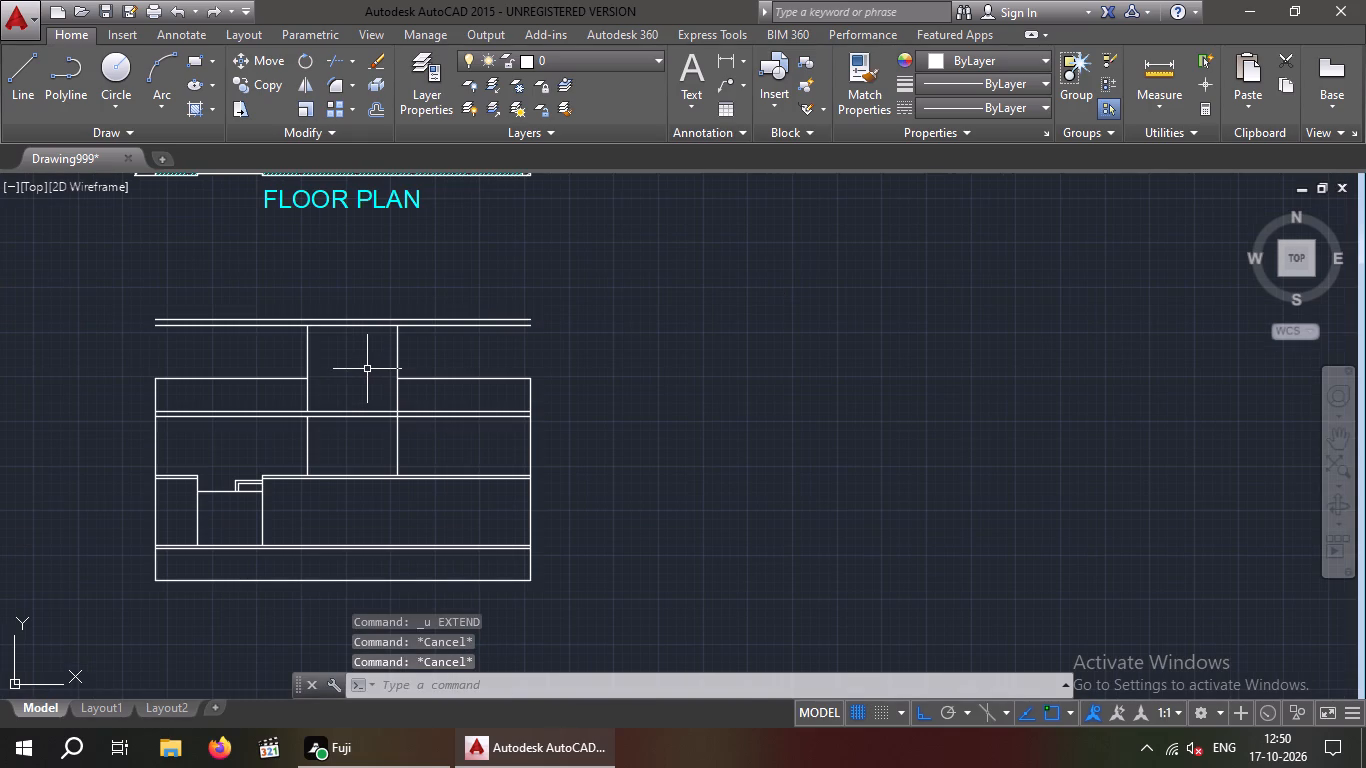
Draw a short vertical line across the topmost 6" band directly above each of the two inner vertical lines.
{"action": "key", "text": "l"}
{"action": "key", "text": "Return"}
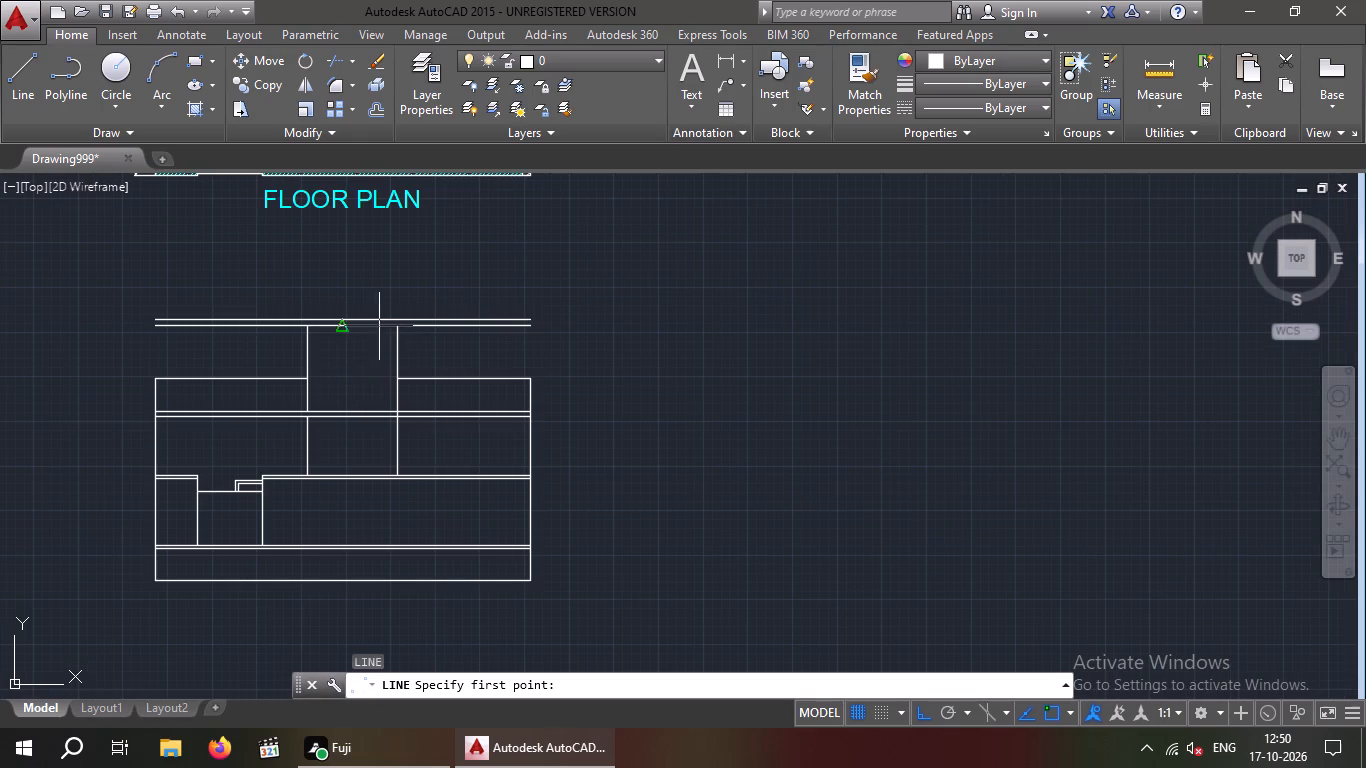
{"action": "scroll", "coordinate": [385, 323], "scroll_direction": "up", "scroll_amount": 3}
{"action": "left_click", "coordinate": [418, 335]}
{"action": "left_click", "coordinate": [421, 310]}
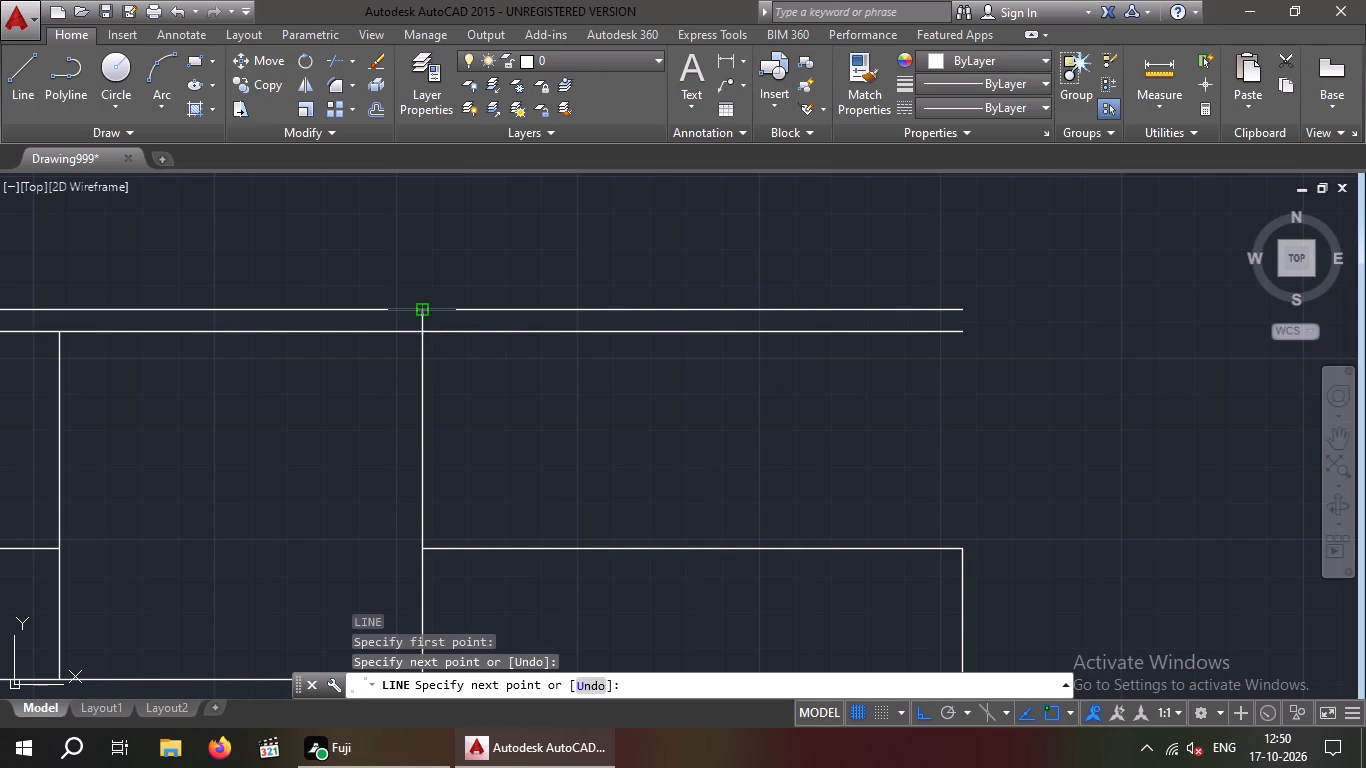
{"action": "key", "text": "space"}
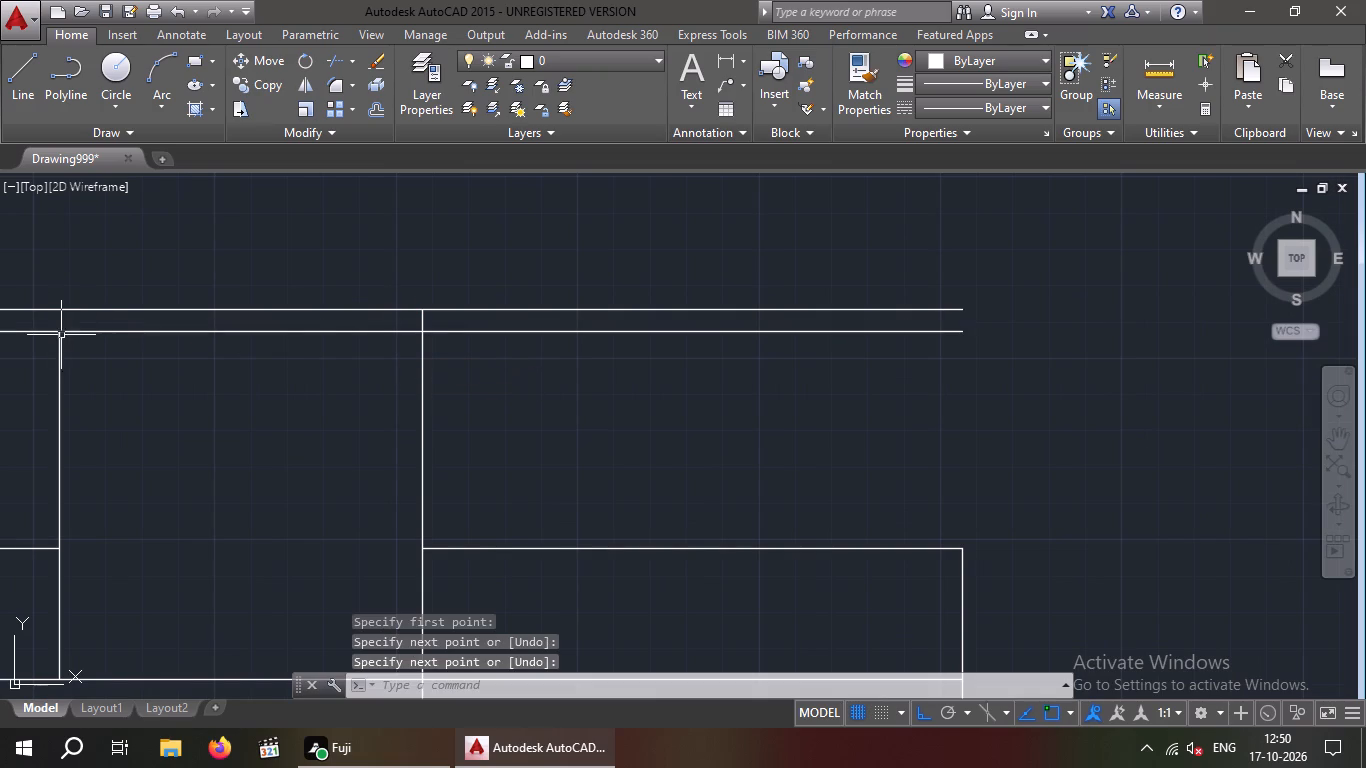
{"action": "key", "text": "space"}
{"action": "left_click", "coordinate": [59, 330]}
{"action": "left_click", "coordinate": [64, 306]}
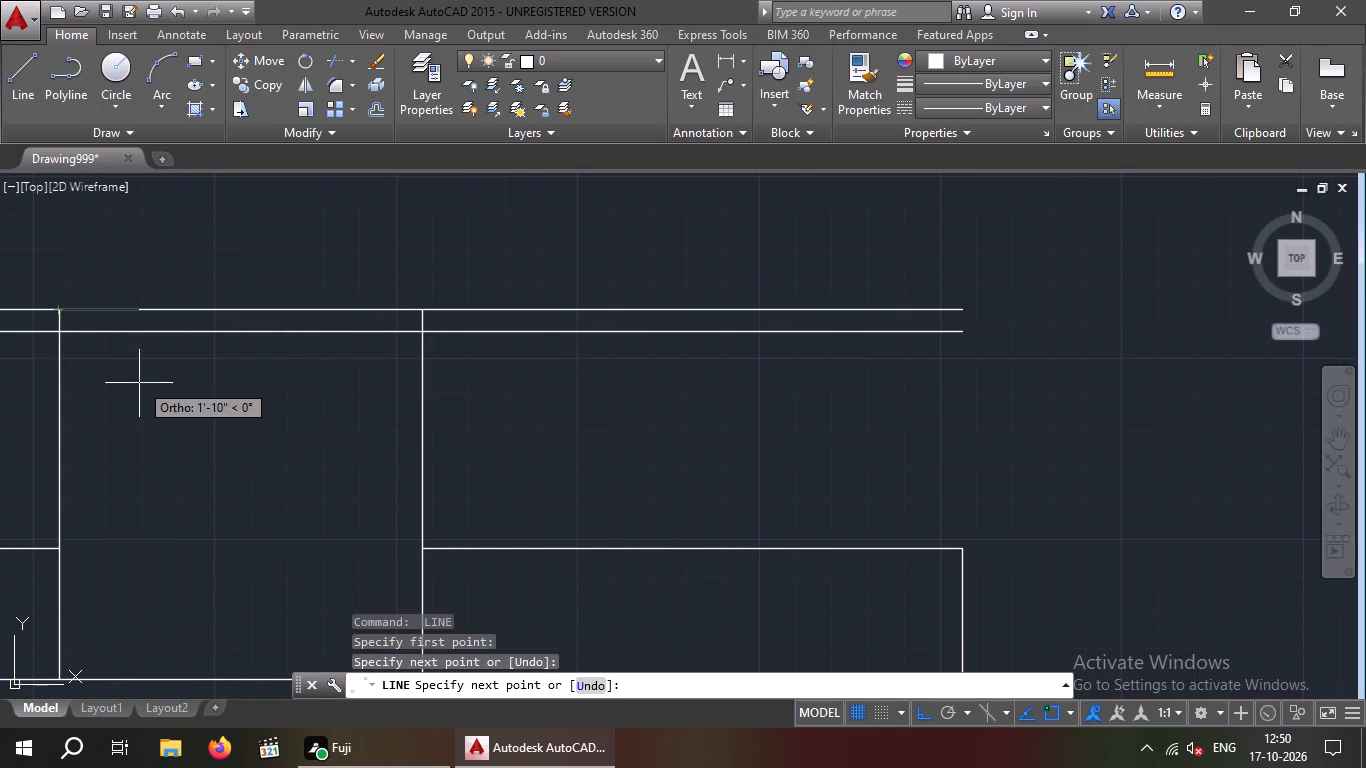
{"action": "key", "text": "Escape"}
{"action": "key", "text": "Escape"}
Offset each short vertical line in the topmost band outward by 1'6".
{"action": "key", "text": "o"}
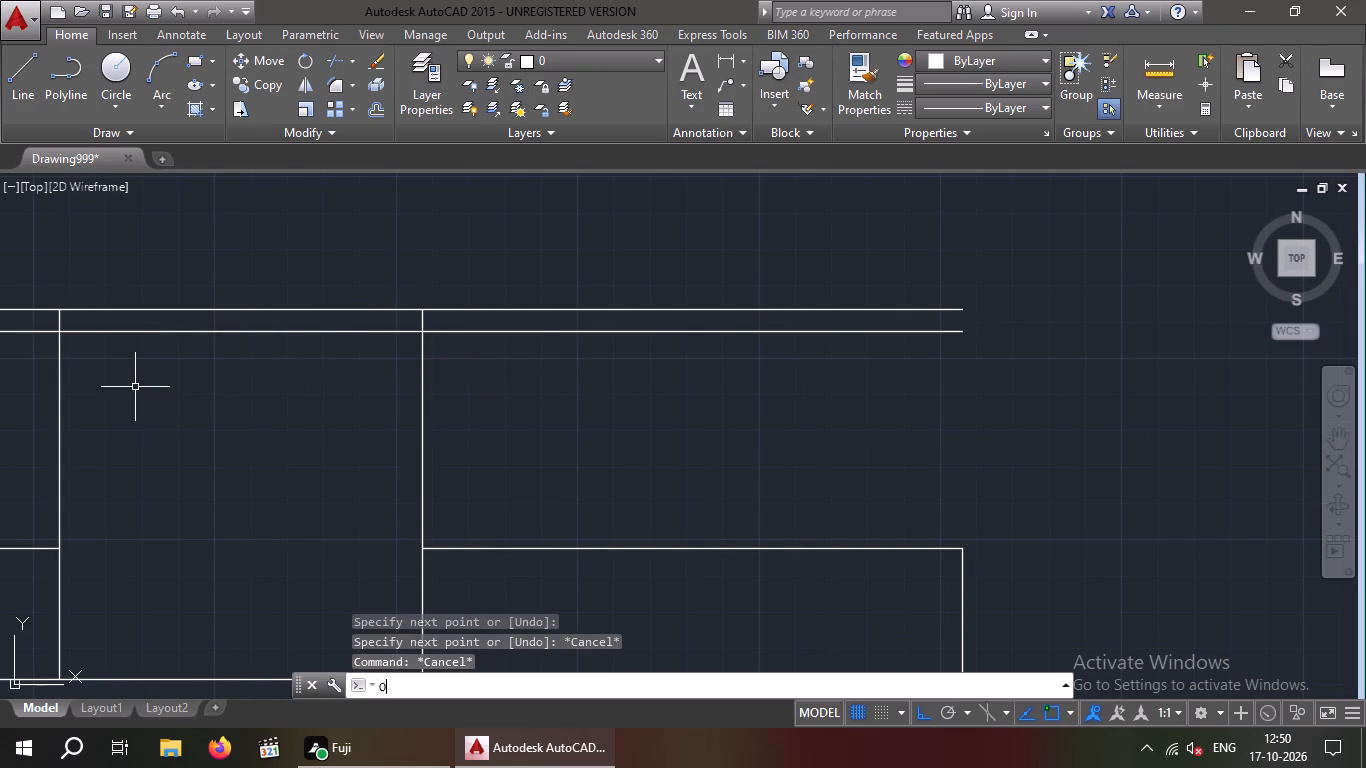
{"action": "key", "text": "Return"}
{"action": "key", "text": "1"}
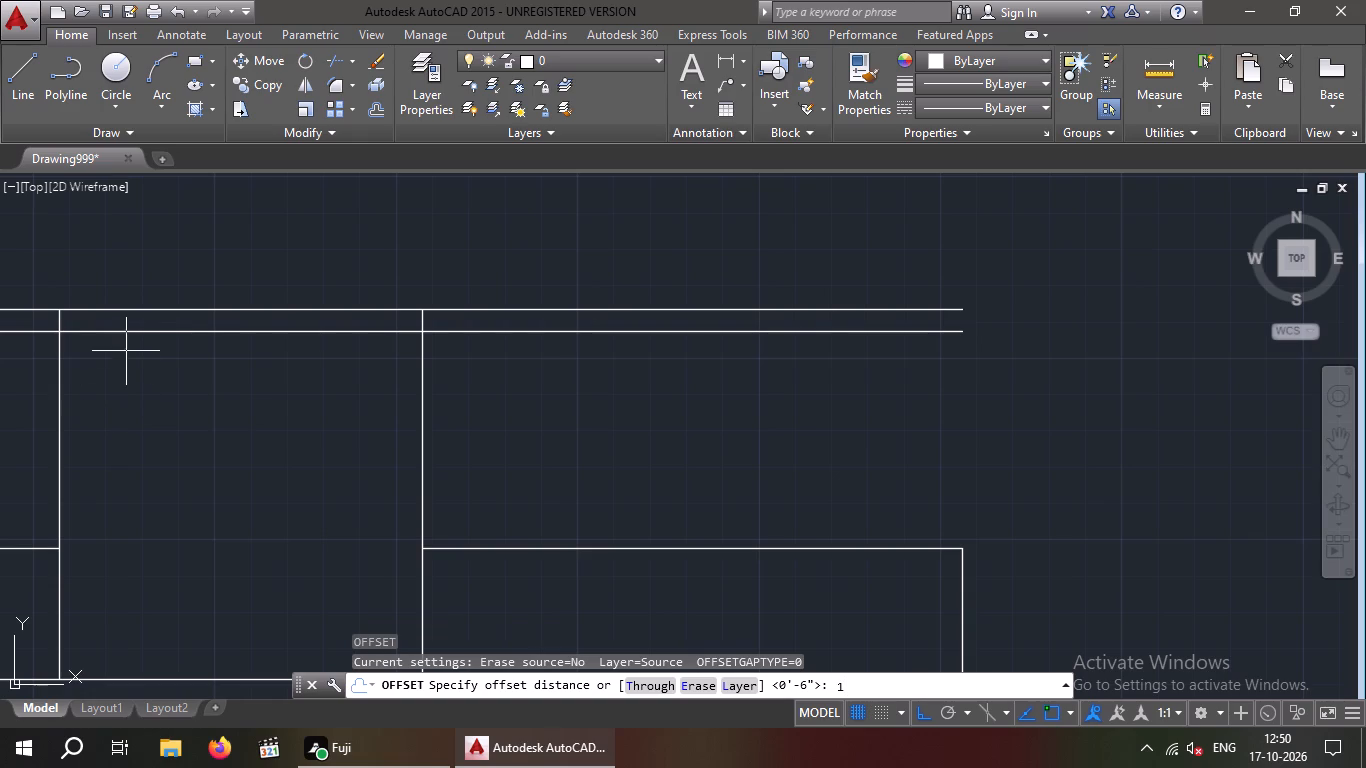
{"action": "key", "text": "apostrophe"}
{"action": "key", "text": "6"}
{"action": "key", "text": "shift+quotedbl"}
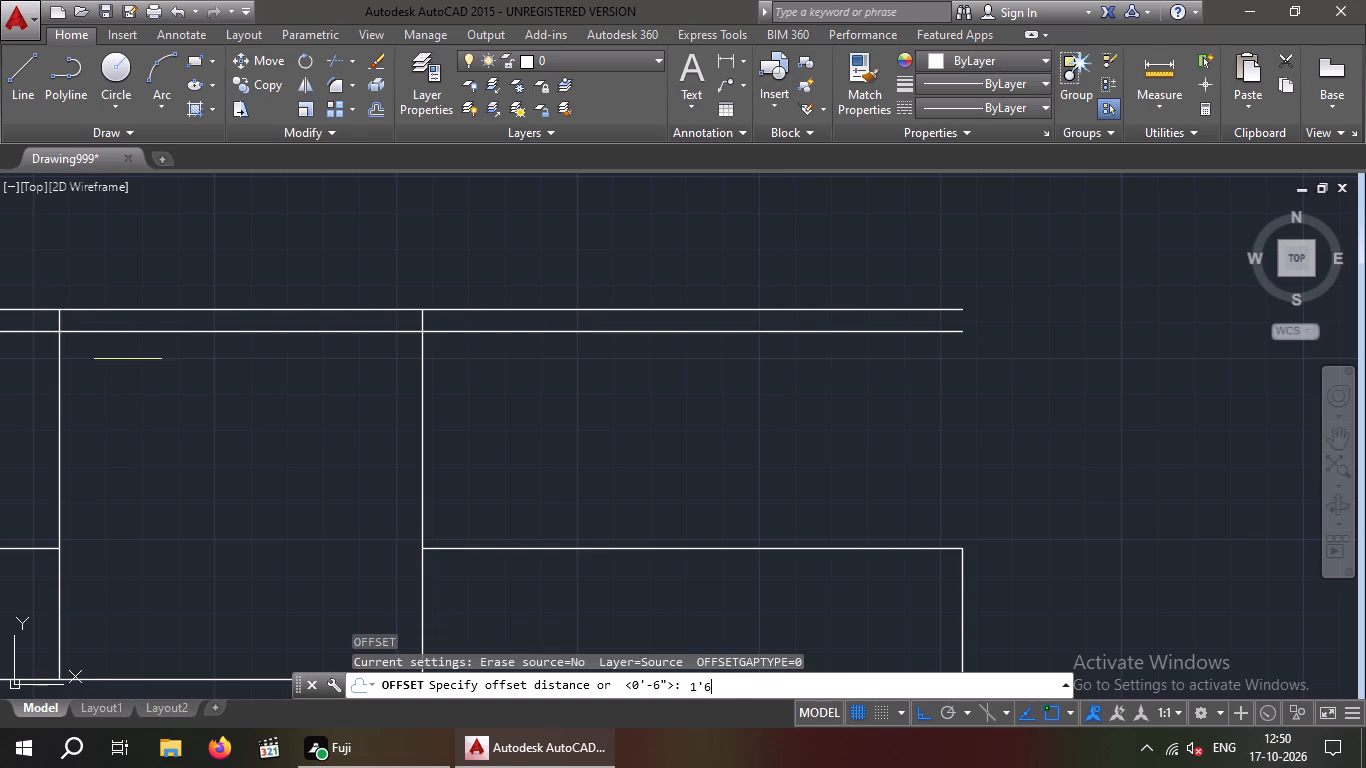
{"action": "key", "text": "Return"}
{"action": "left_click_drag", "start_coordinate": [423, 318], "coordinate": [446, 318]}
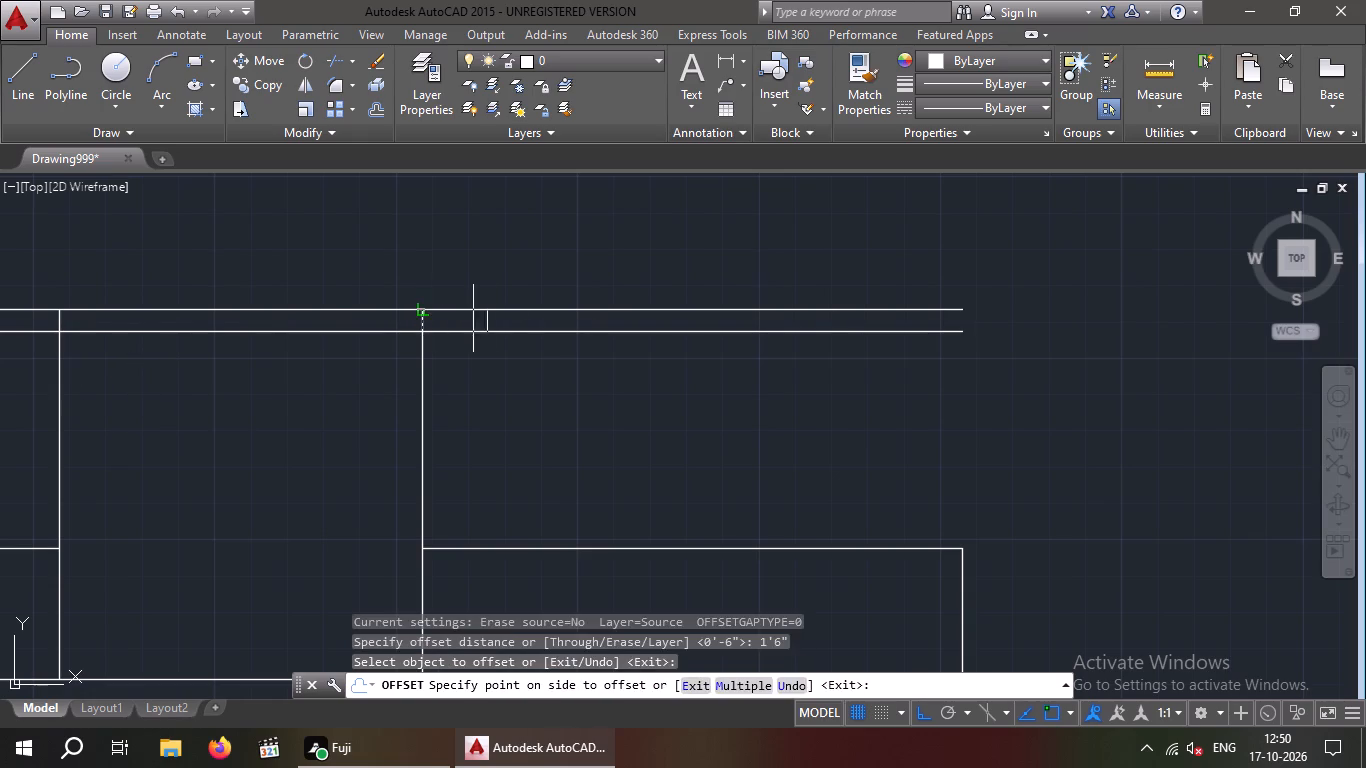
{"action": "left_click", "coordinate": [502, 315]}
{"action": "middle_click_drag", "start_coordinate": [113, 372], "coordinate": [361, 387]}
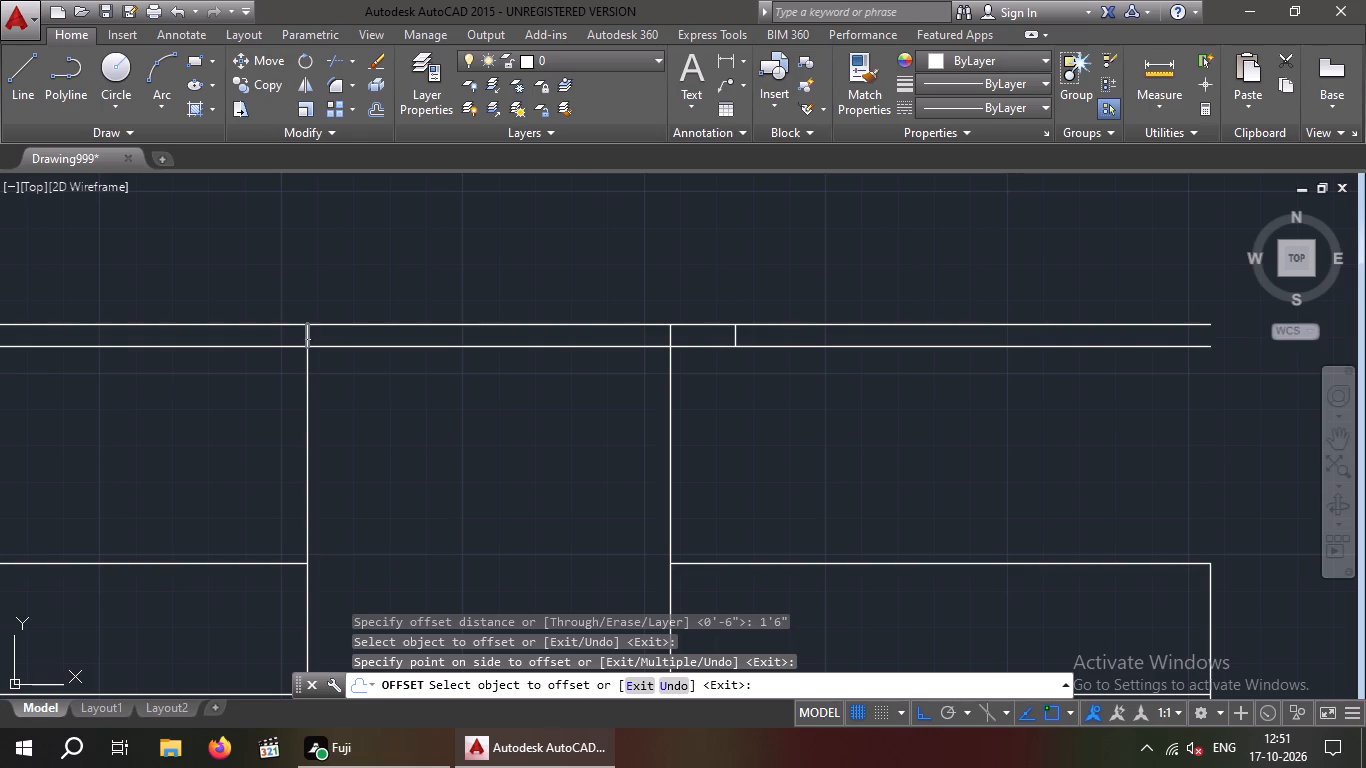
{"action": "left_click_drag", "start_coordinate": [308, 337], "coordinate": [213, 365]}
{"action": "left_click", "coordinate": [159, 374]}
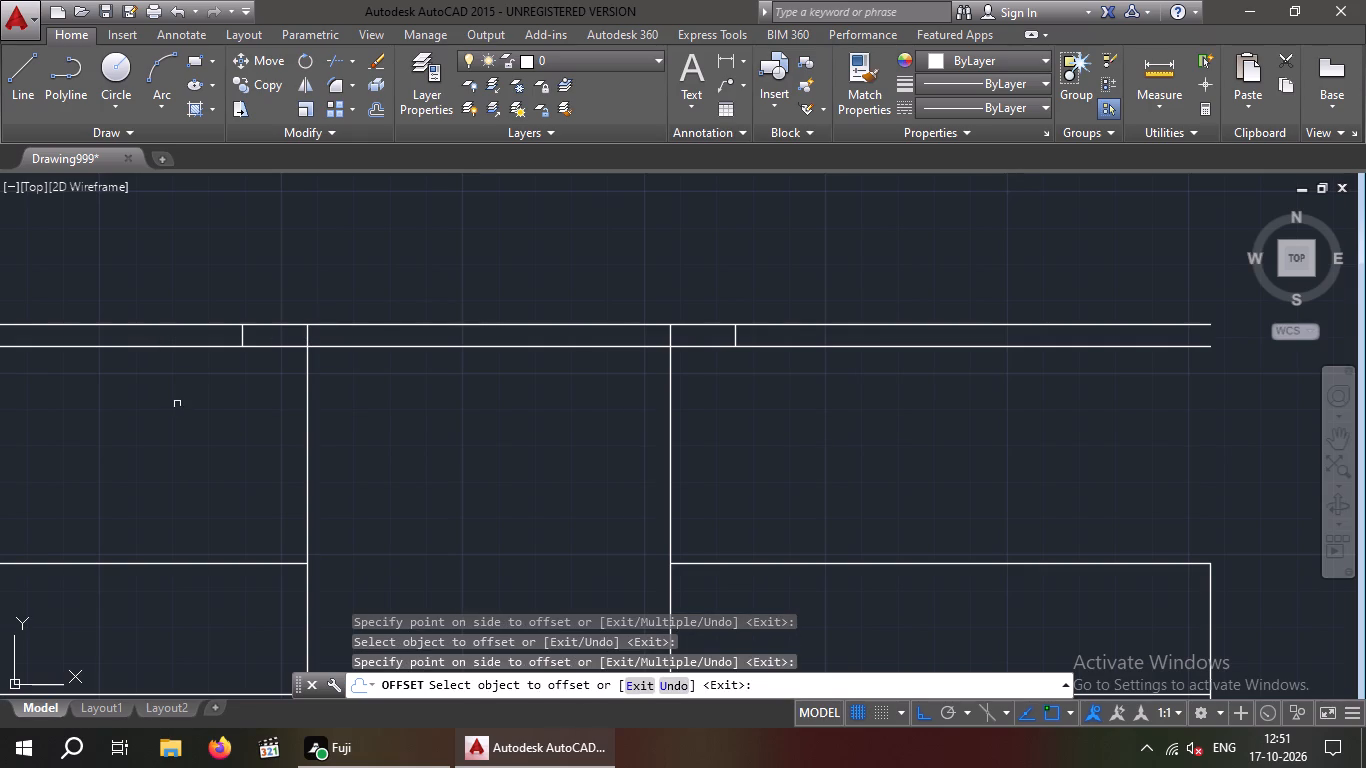
{"action": "key", "text": "Escape"}
{"action": "key", "text": "Escape"}
Erase the two original short vertical lines in the topmost band directly above the inner walls.
{"action": "scroll", "coordinate": [285, 333], "scroll_direction": "up", "scroll_amount": 4}
{"action": "left_click_drag", "start_coordinate": [472, 327], "coordinate": [431, 339]}
{"action": "left_click", "coordinate": [382, 349]}
{"action": "scroll", "coordinate": [393, 345], "scroll_direction": "down", "scroll_amount": 3}
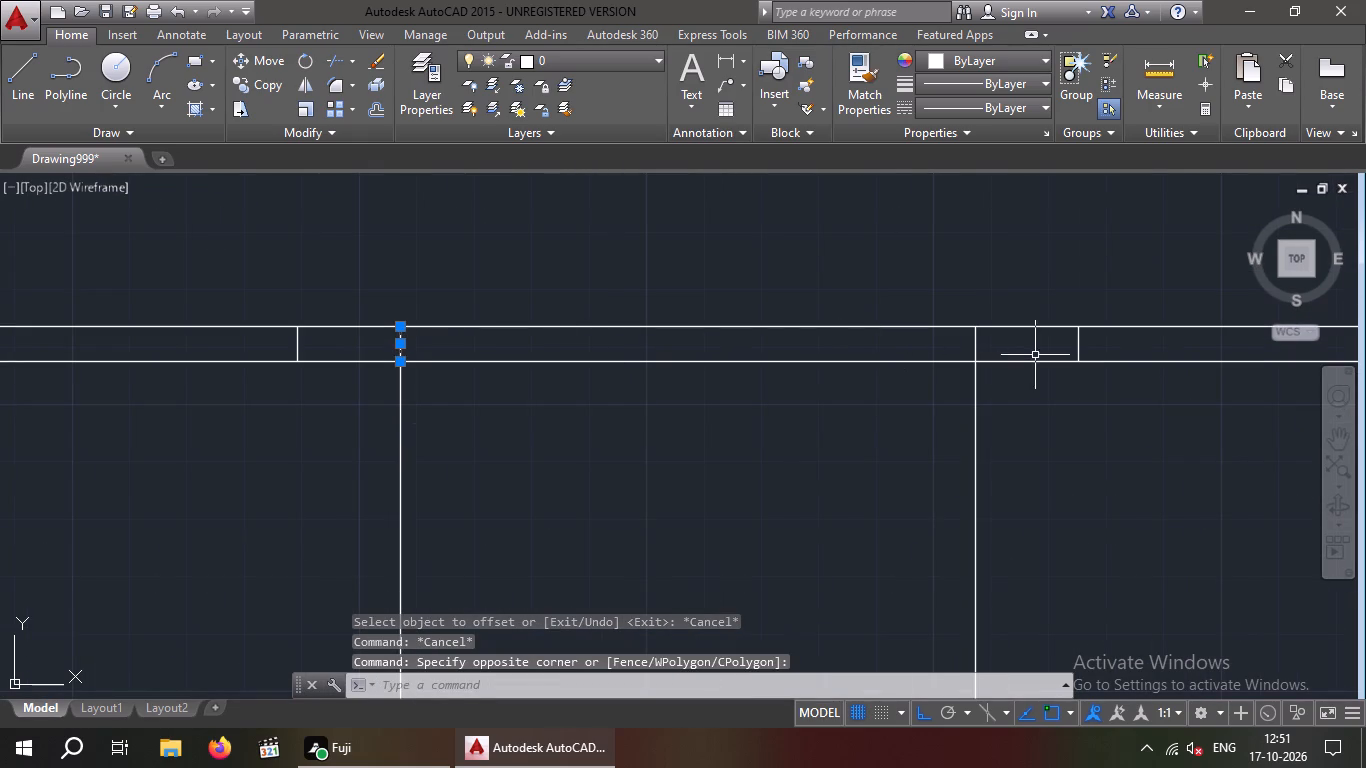
{"action": "scroll", "coordinate": [1013, 351], "scroll_direction": "up", "scroll_amount": 2}
{"action": "left_click_drag", "start_coordinate": [974, 331], "coordinate": [904, 341]}
{"action": "left_click", "coordinate": [853, 353]}
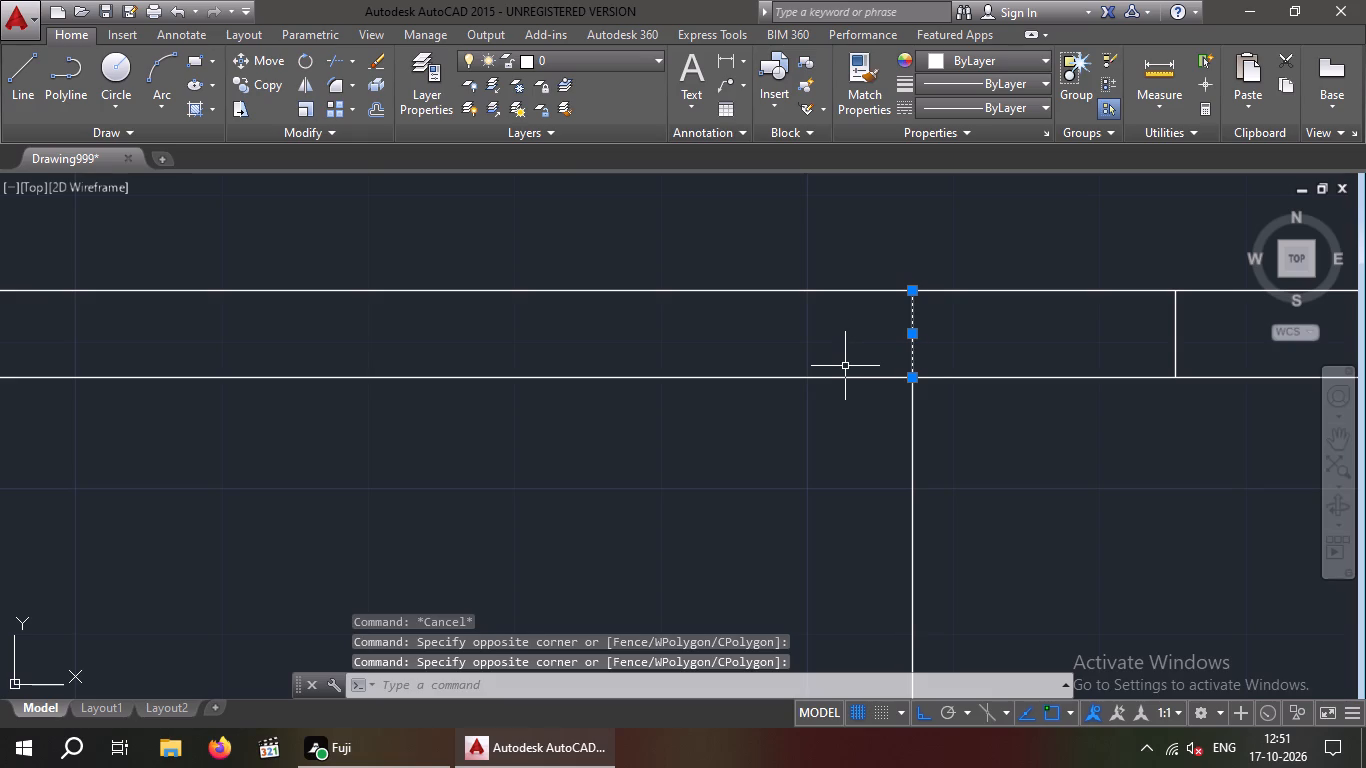
{"action": "key", "text": "Delete"}
{"action": "scroll", "coordinate": [844, 366], "scroll_direction": "down", "scroll_amount": 3}
{"action": "key", "text": "Escape"}
{"action": "key", "text": "Escape"}
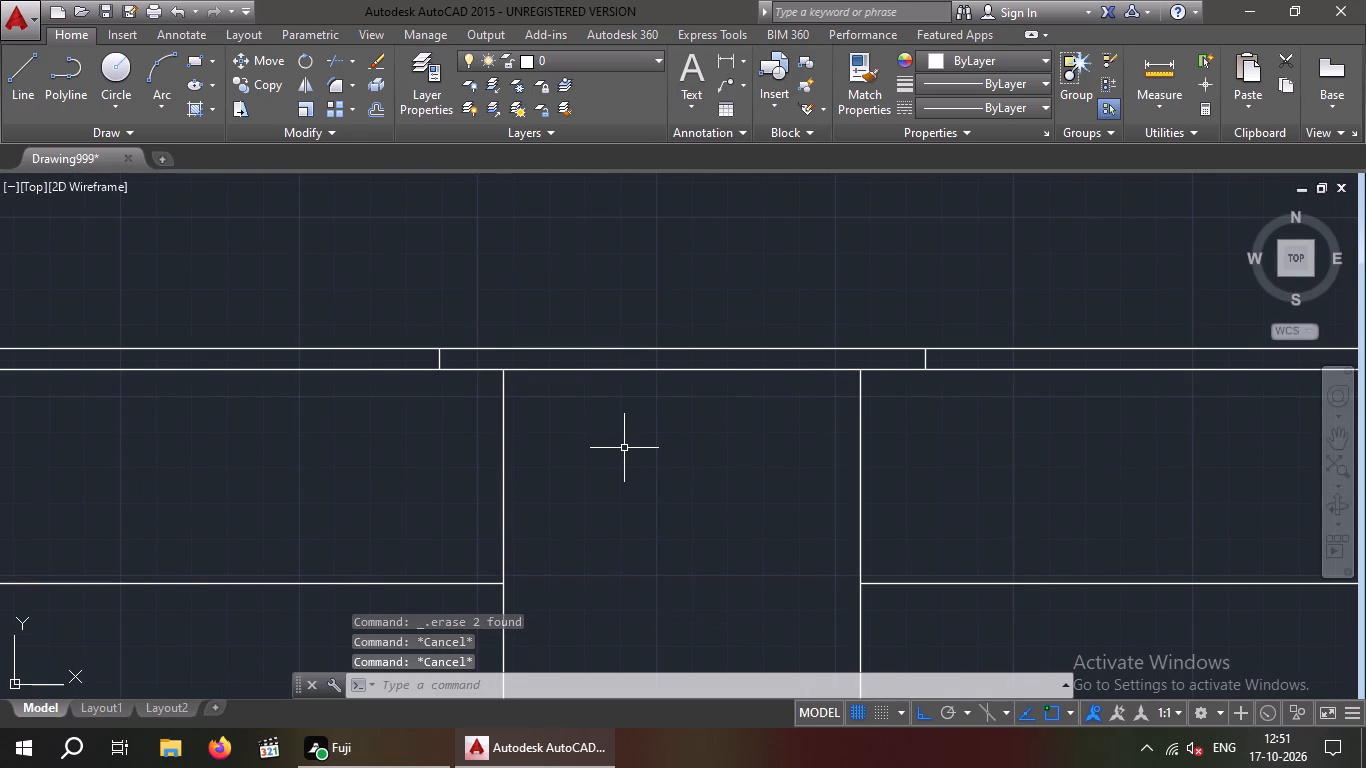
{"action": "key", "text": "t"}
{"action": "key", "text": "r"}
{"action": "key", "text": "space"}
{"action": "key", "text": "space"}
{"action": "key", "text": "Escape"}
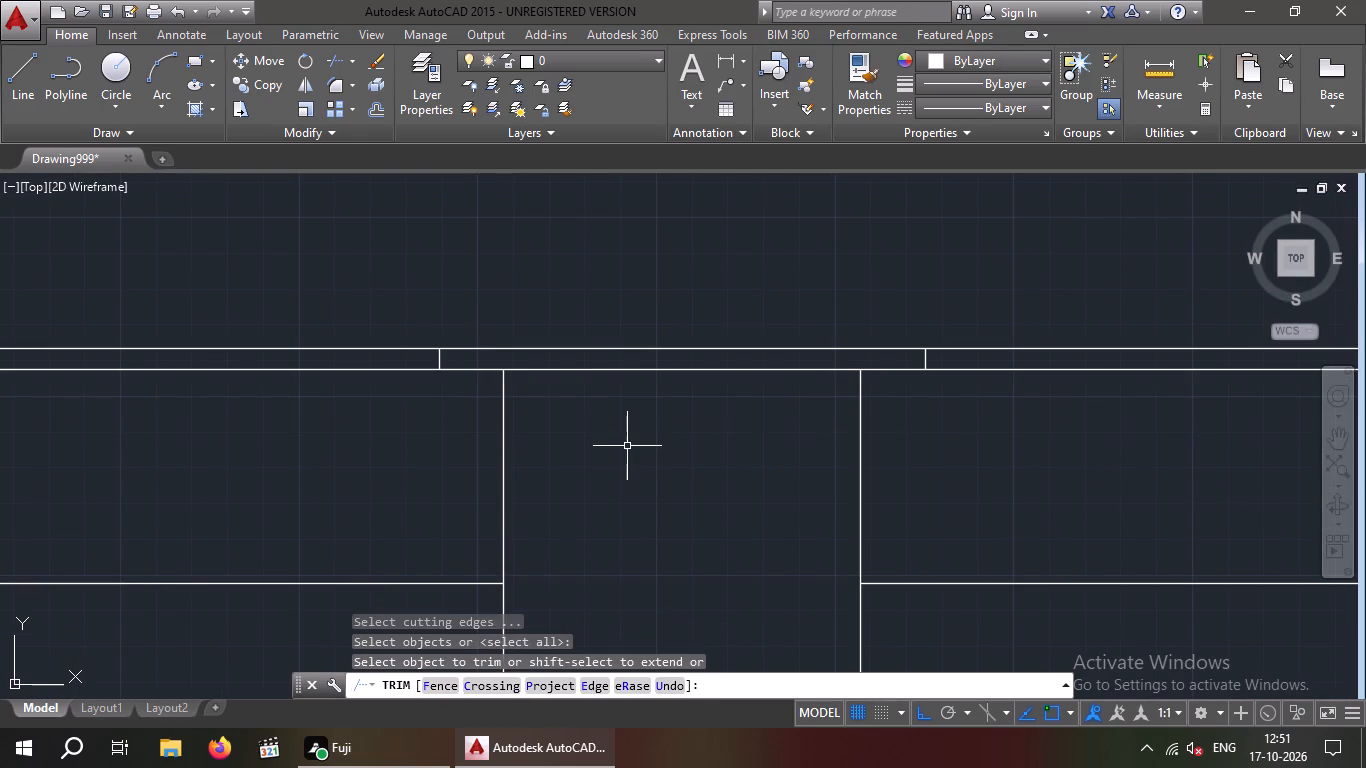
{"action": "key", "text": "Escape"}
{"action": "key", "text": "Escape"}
Trim both lines of the topmost band beyond the two offset end lines to form the raised block's overhanging cap.
{"action": "type", "text": "TR"}
{"action": "key", "text": "space"}
{"action": "key", "text": "space"}
{"action": "scroll", "coordinate": [627, 446], "scroll_direction": "down", "scroll_amount": 3}
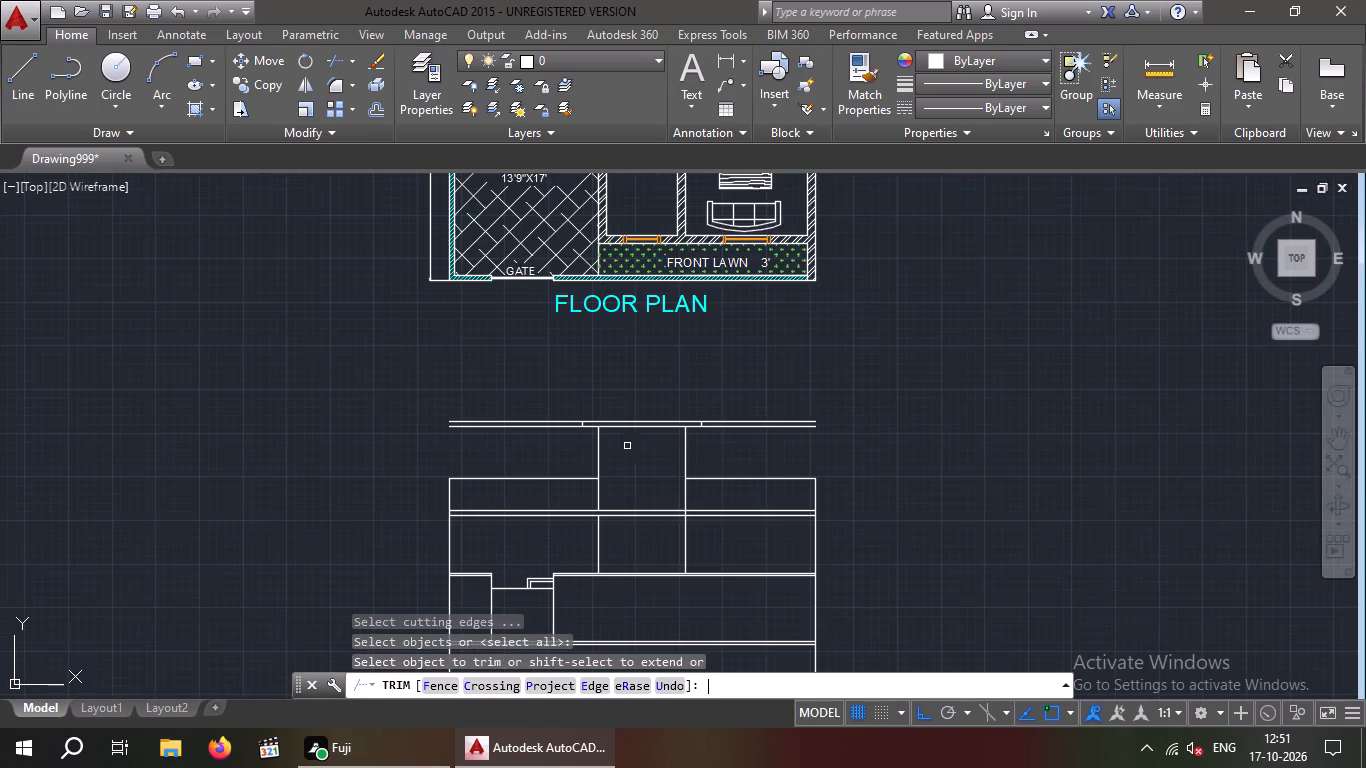
{"action": "scroll", "coordinate": [763, 439], "scroll_direction": "up", "scroll_amount": 3}
{"action": "left_click_drag", "start_coordinate": [775, 445], "coordinate": [730, 420]}
{"action": "left_click", "coordinate": [689, 329]}
{"action": "scroll", "coordinate": [691, 341], "scroll_direction": "down", "scroll_amount": 3}
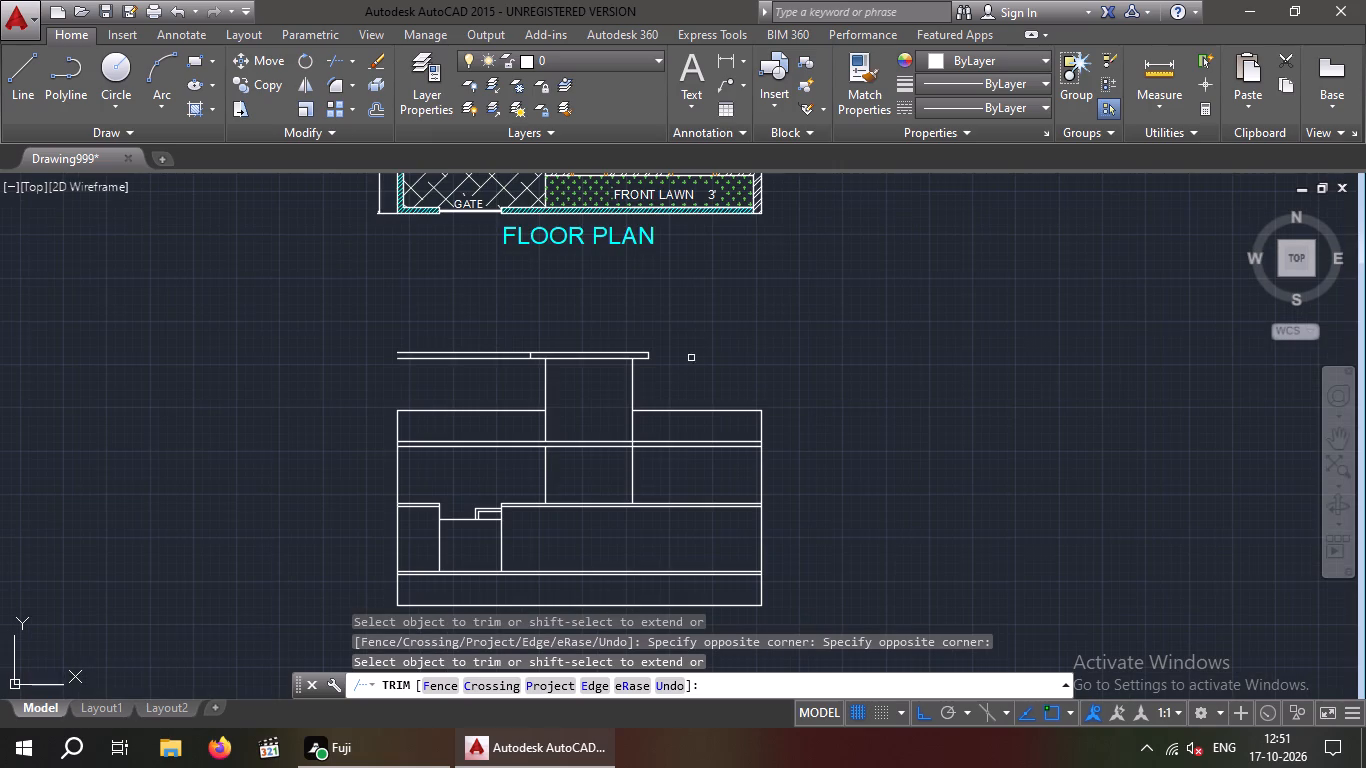
{"action": "left_click", "coordinate": [469, 371]}
{"action": "left_click", "coordinate": [447, 324]}
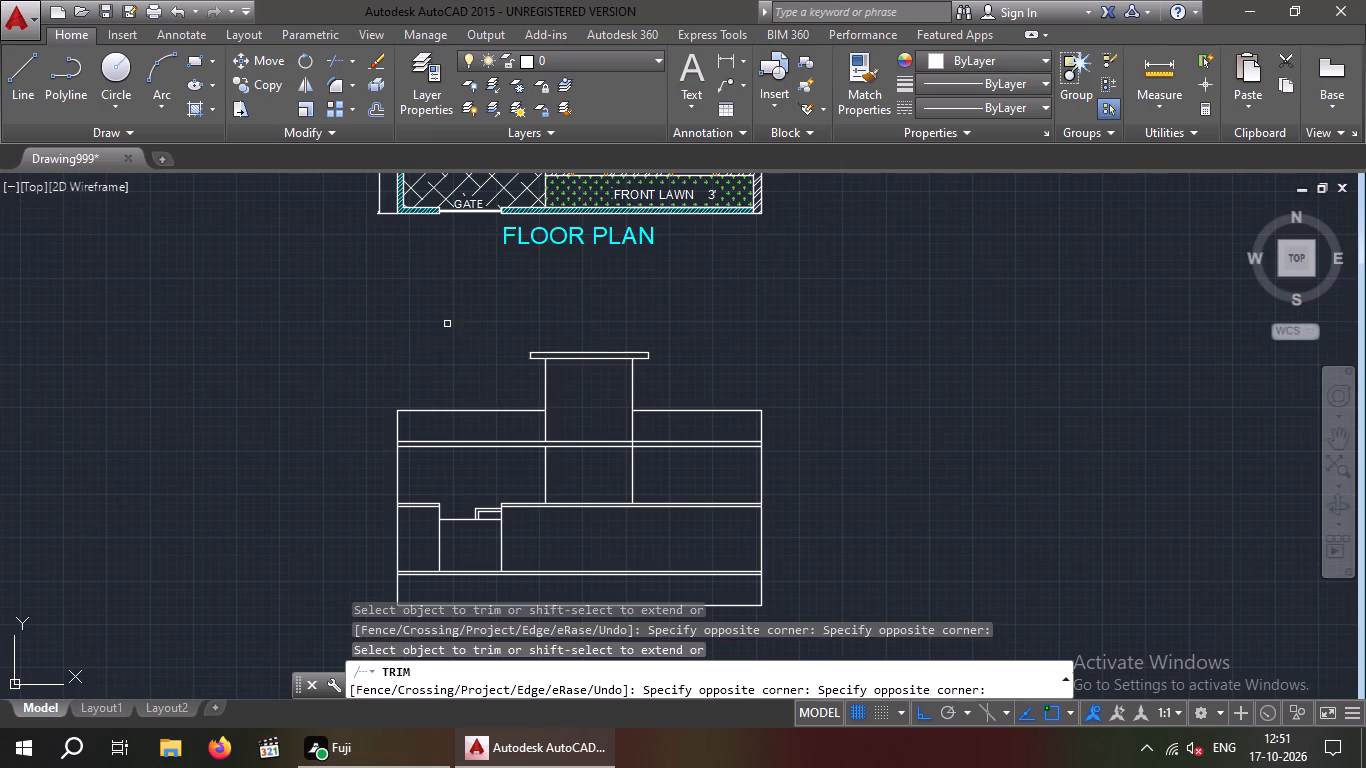
{"action": "key", "text": "Escape"}
{"action": "key", "text": "Escape"}
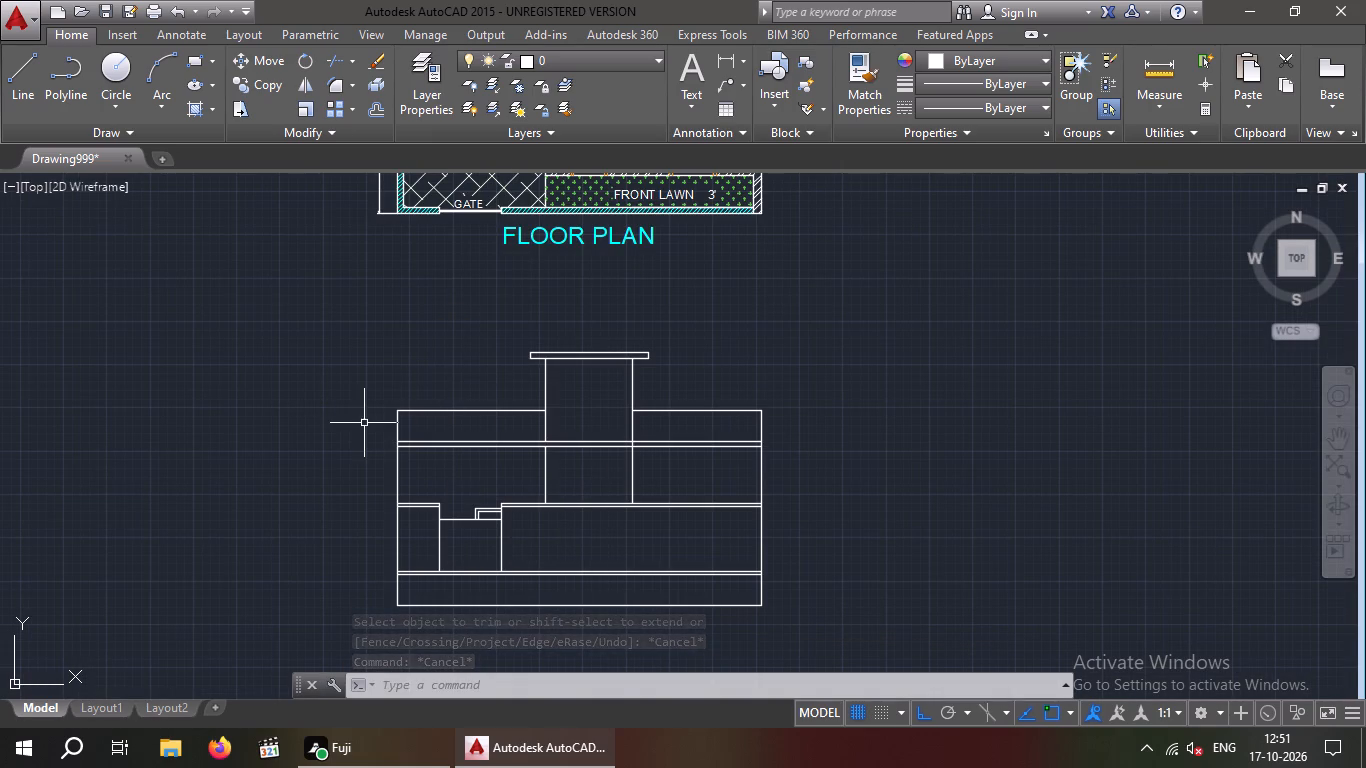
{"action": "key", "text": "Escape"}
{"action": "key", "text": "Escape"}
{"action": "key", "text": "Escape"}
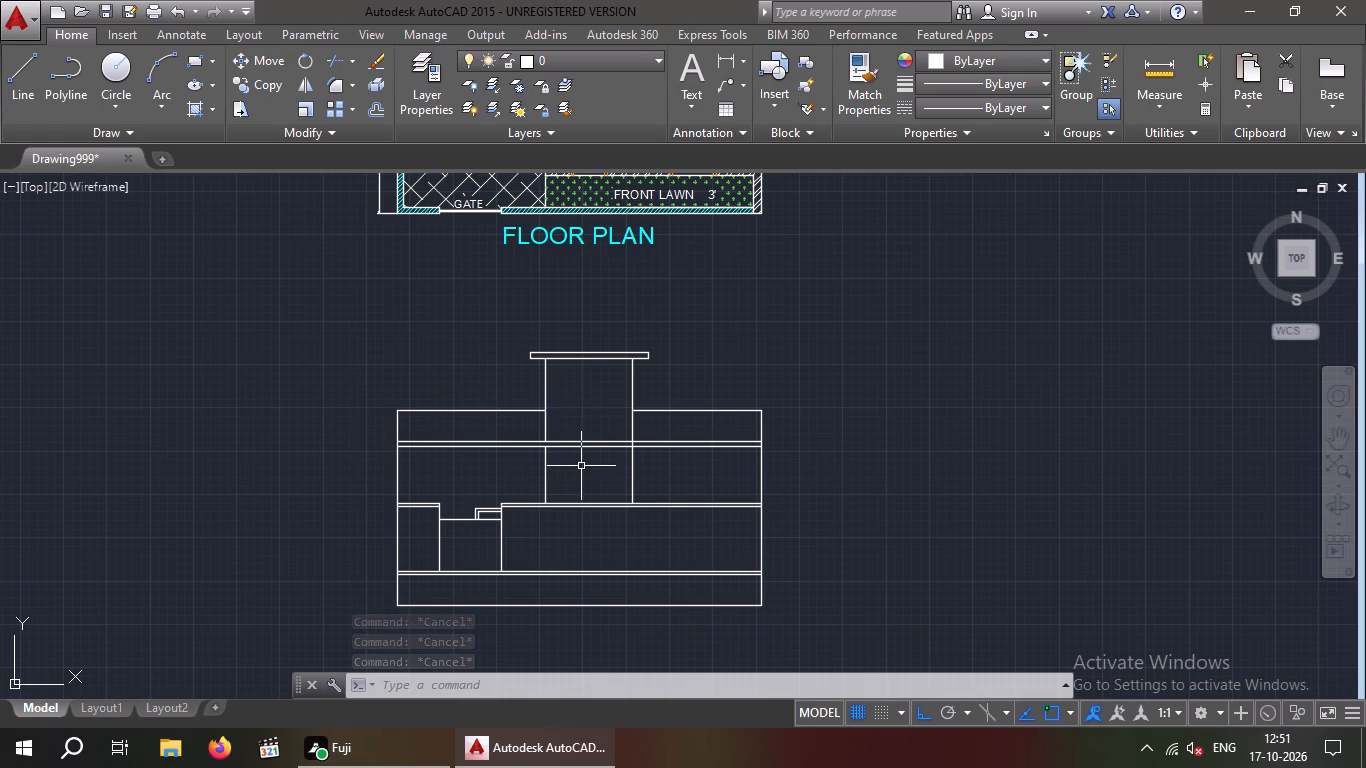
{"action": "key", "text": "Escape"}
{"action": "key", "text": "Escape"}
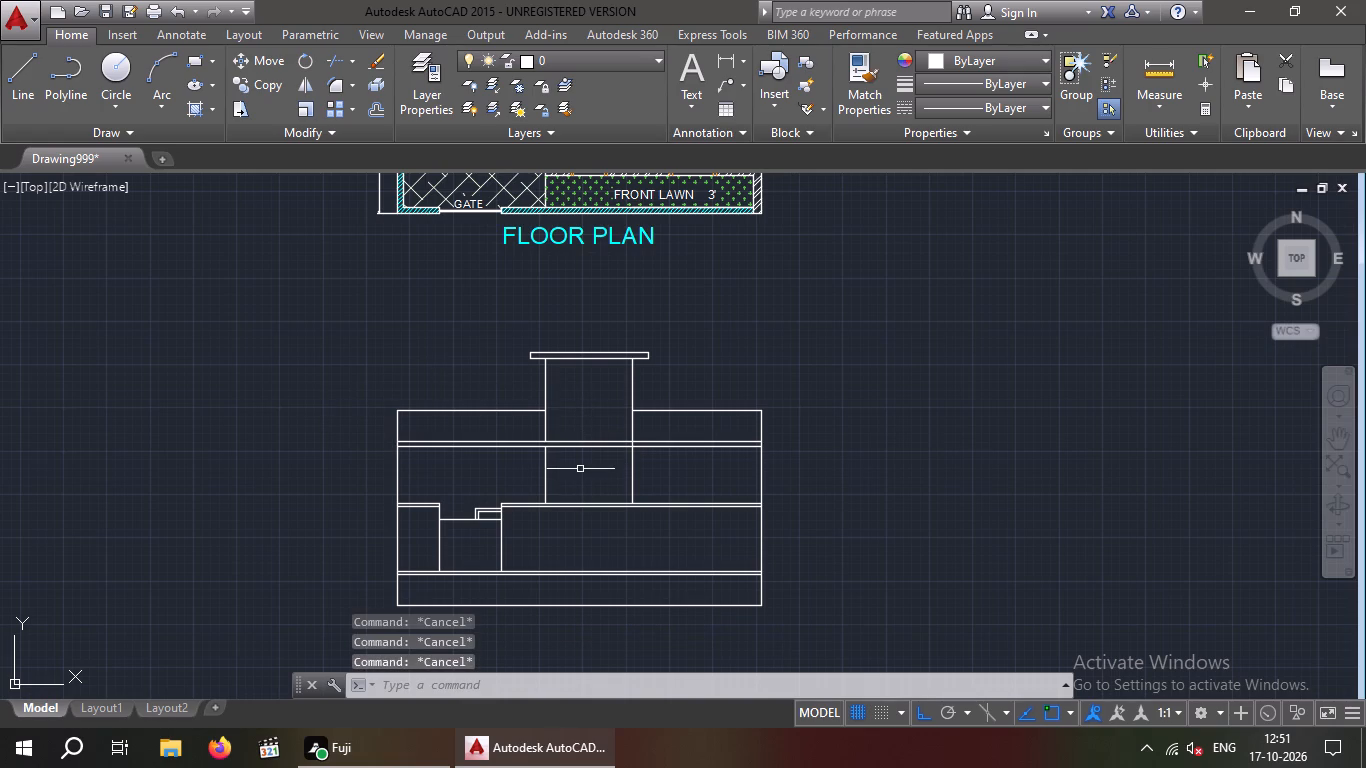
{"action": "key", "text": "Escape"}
Extend the raised block's left vertical line, between the upper slab band and the slab above the gate, across the adjoining bands.
{"action": "key", "text": "e"}
{"action": "type", "text": "X"}
{"action": "key", "text": "space"}
{"action": "key", "text": "space"}
{"action": "scroll", "coordinate": [565, 474], "scroll_direction": "up", "scroll_amount": 2}
{"action": "left_click_drag", "start_coordinate": [596, 451], "coordinate": [568, 461]}
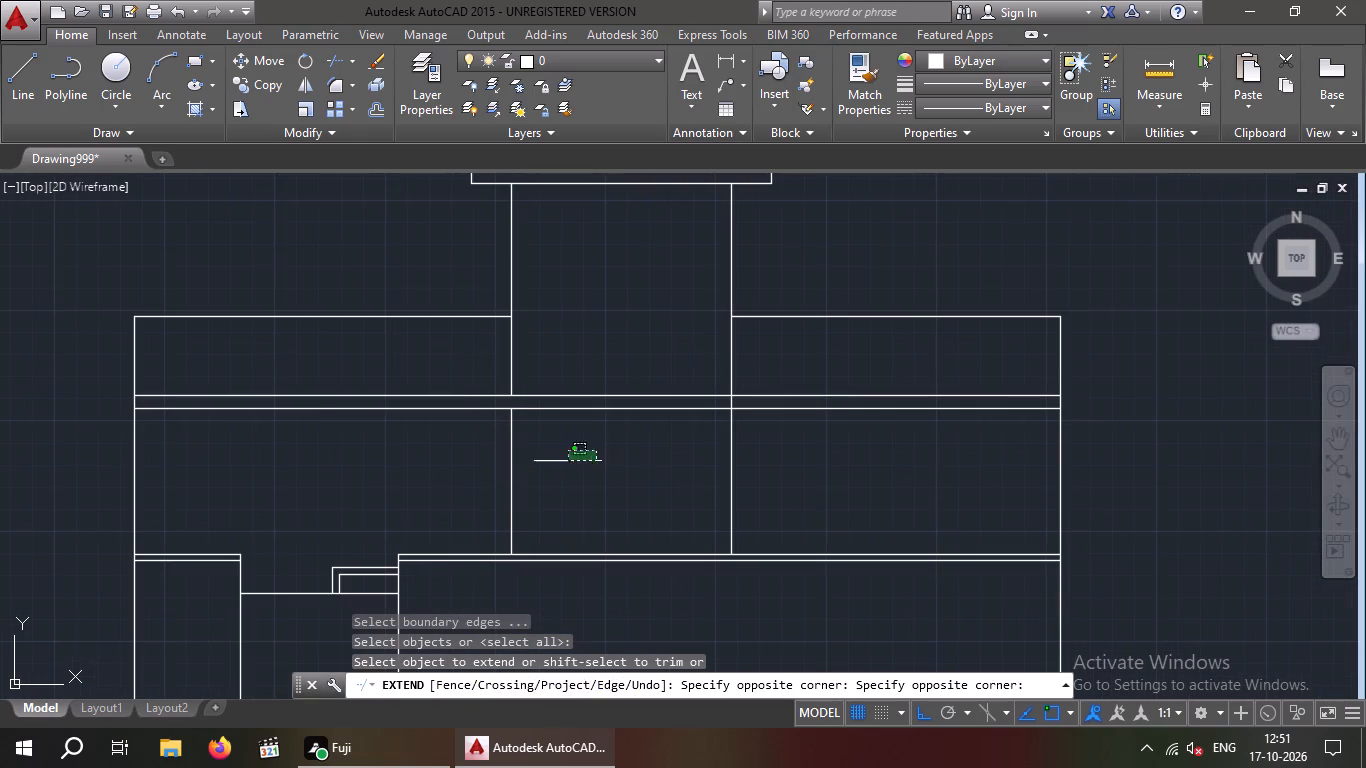
{"action": "left_click_drag", "start_coordinate": [568, 461], "coordinate": [510, 481]}
{"action": "left_click", "coordinate": [475, 490]}
{"action": "key", "text": "Escape"}
{"action": "key", "text": "Escape"}
{"action": "scroll", "coordinate": [568, 453], "scroll_direction": "down", "scroll_amount": 1}
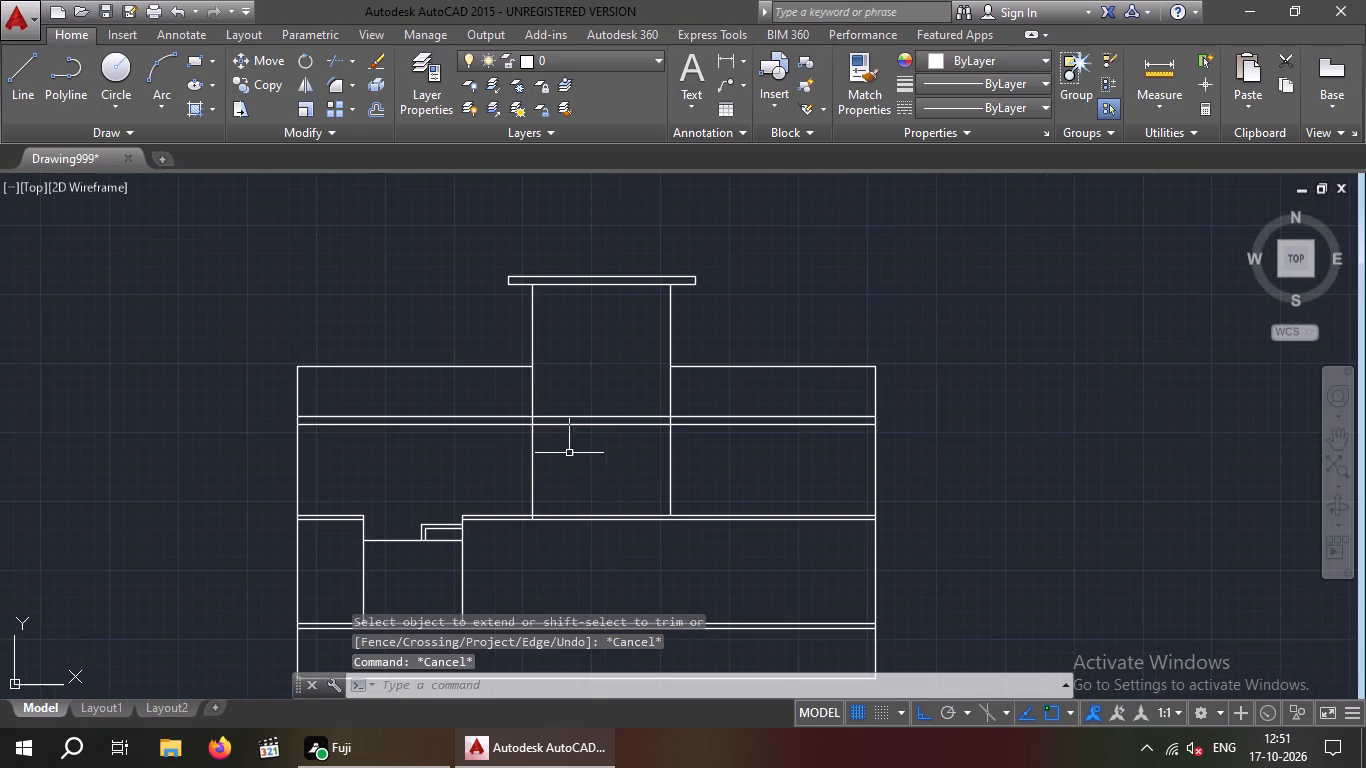
Trim both upper slab band lines between the raised block's two vertical lines.
{"action": "key", "text": "t"}
{"action": "key", "text": "r"}
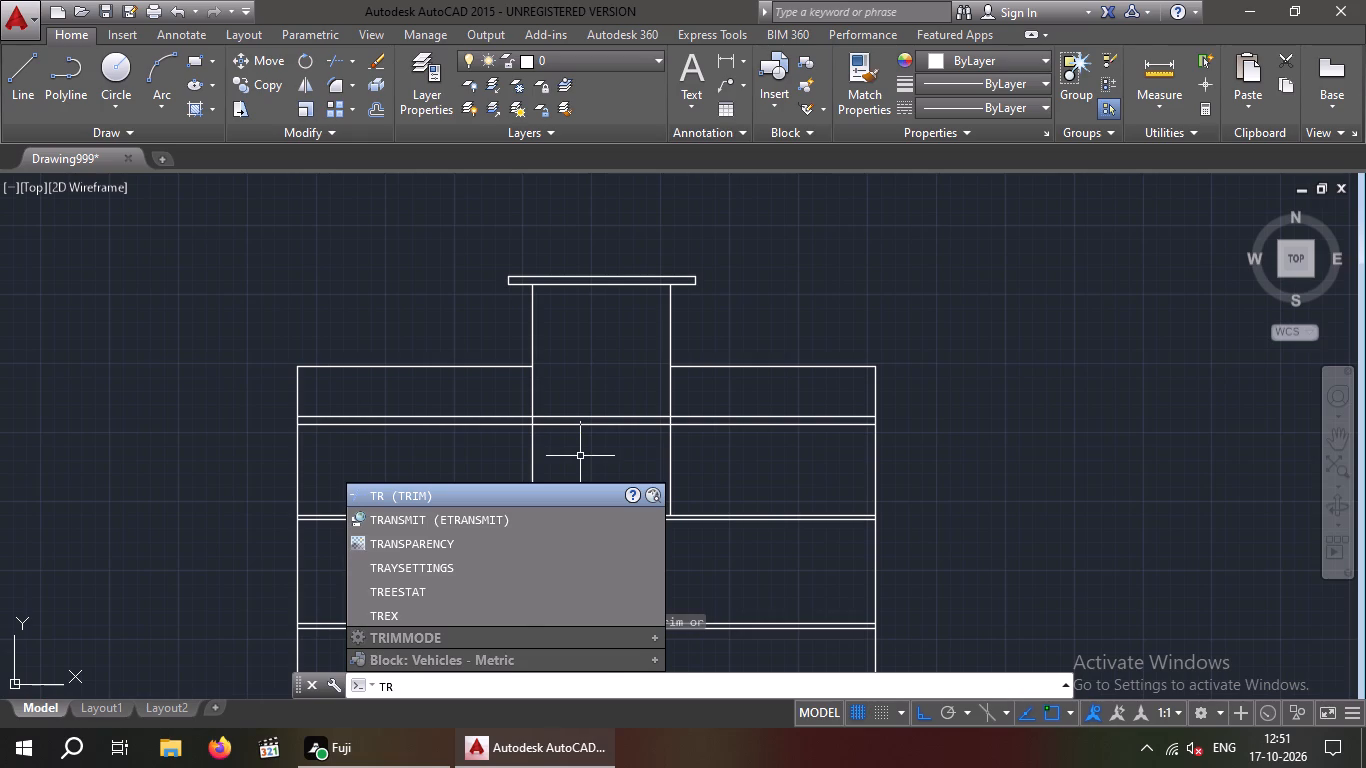
{"action": "key", "text": "space"}
{"action": "key", "text": "space"}
{"action": "left_click", "coordinate": [586, 460]}
{"action": "left_click", "coordinate": [587, 406]}
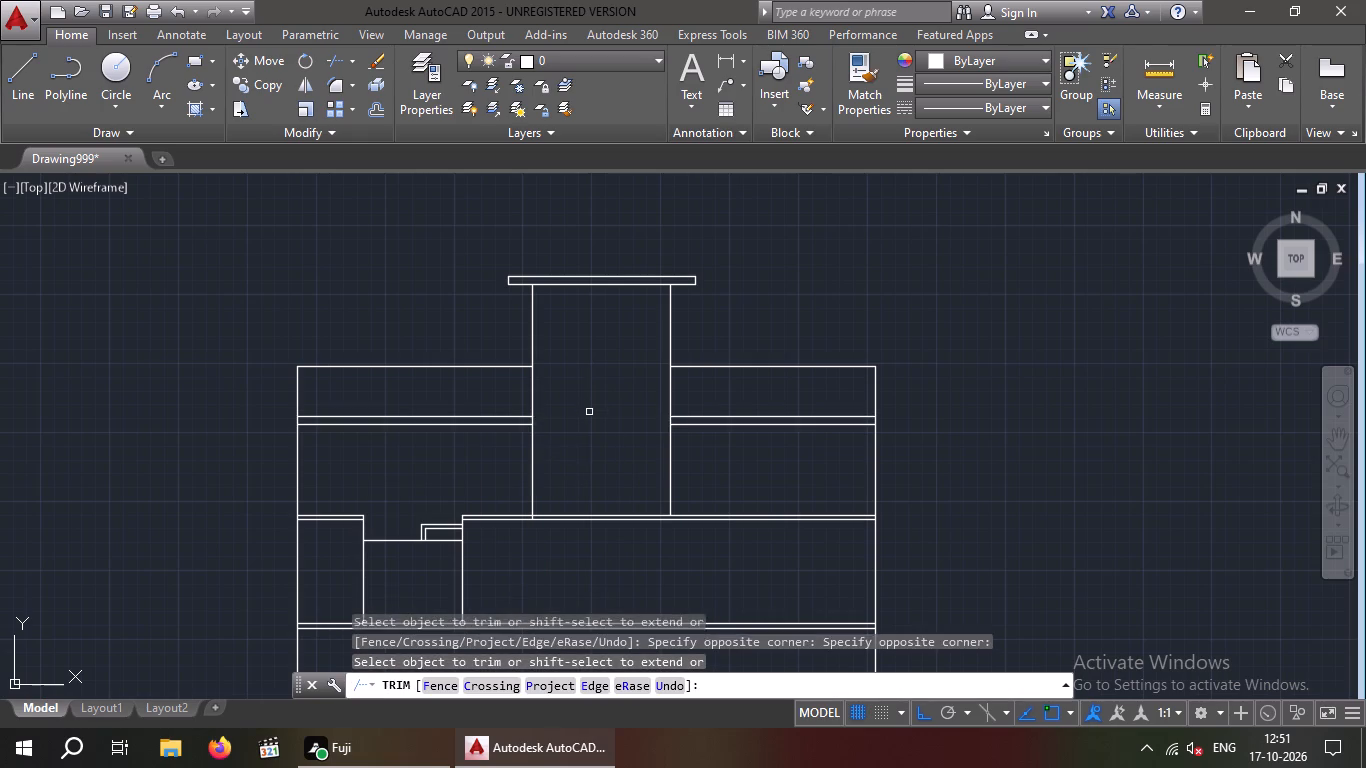
Trim the two outer vertical lines of the elevation below the lowest slab band.
{"action": "scroll", "coordinate": [590, 414], "scroll_direction": "down", "scroll_amount": 3}
{"action": "middle_click_drag", "start_coordinate": [755, 413], "coordinate": [759, 461]}
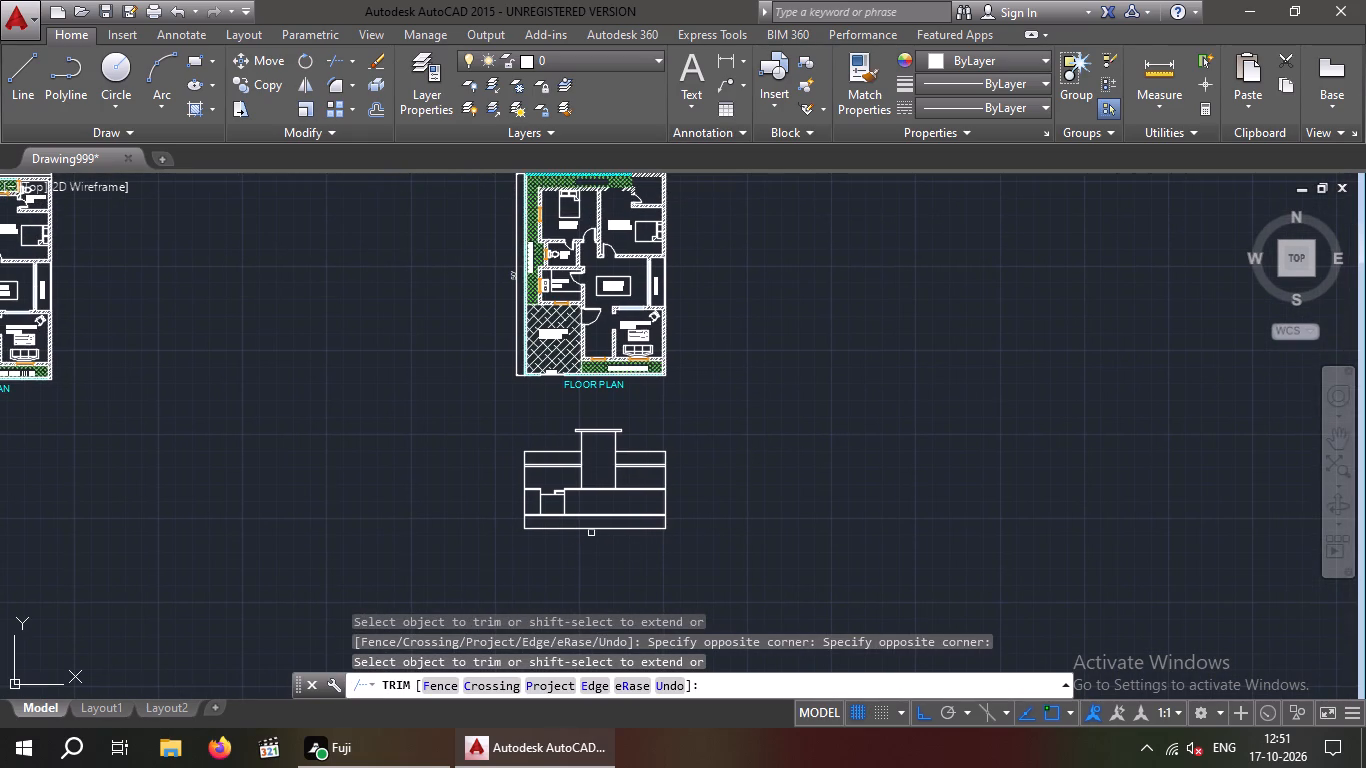
{"action": "scroll", "coordinate": [591, 533], "scroll_direction": "up", "scroll_amount": 3}
{"action": "left_click_drag", "start_coordinate": [919, 489], "coordinate": [870, 528]}
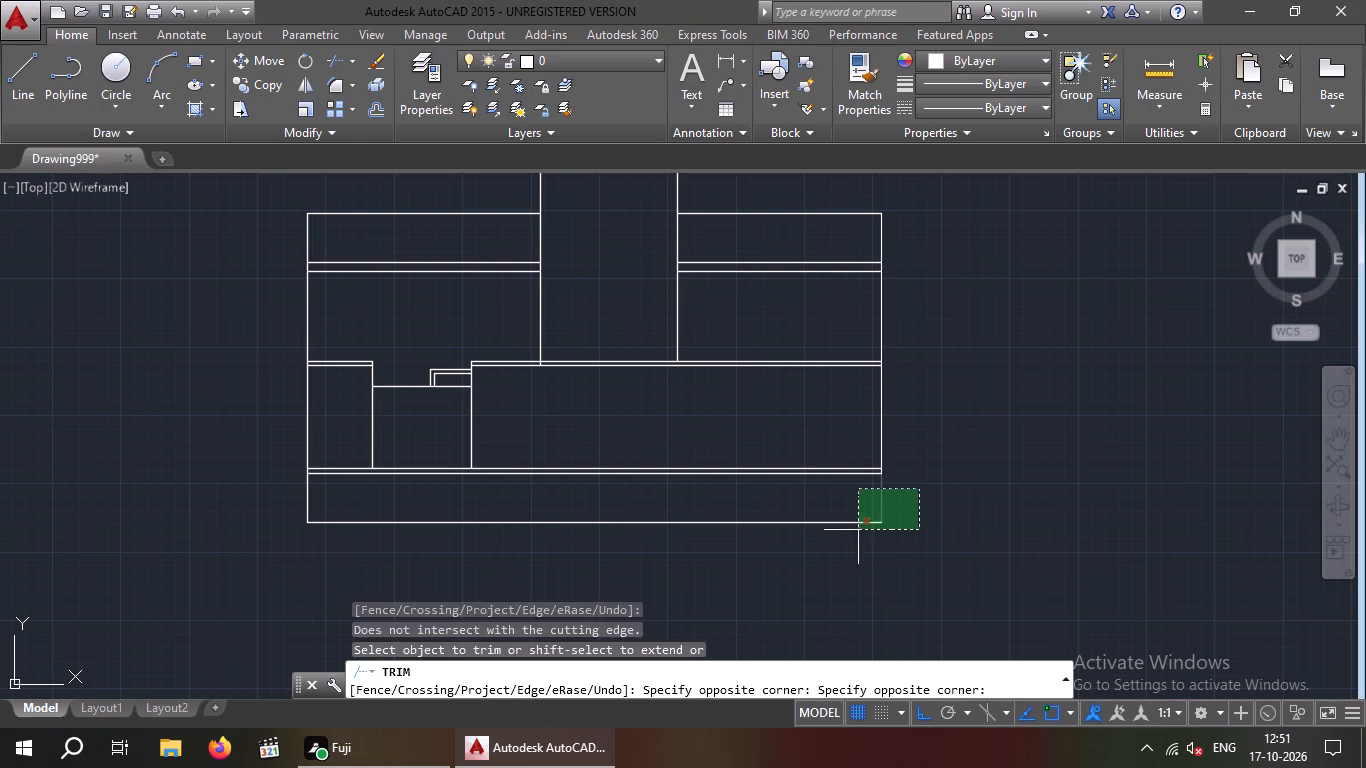
{"action": "left_click", "coordinate": [858, 530]}
{"action": "middle_click_drag", "start_coordinate": [716, 518], "coordinate": [851, 479]}
{"action": "scroll", "coordinate": [681, 489], "scroll_direction": "down", "scroll_amount": 1}
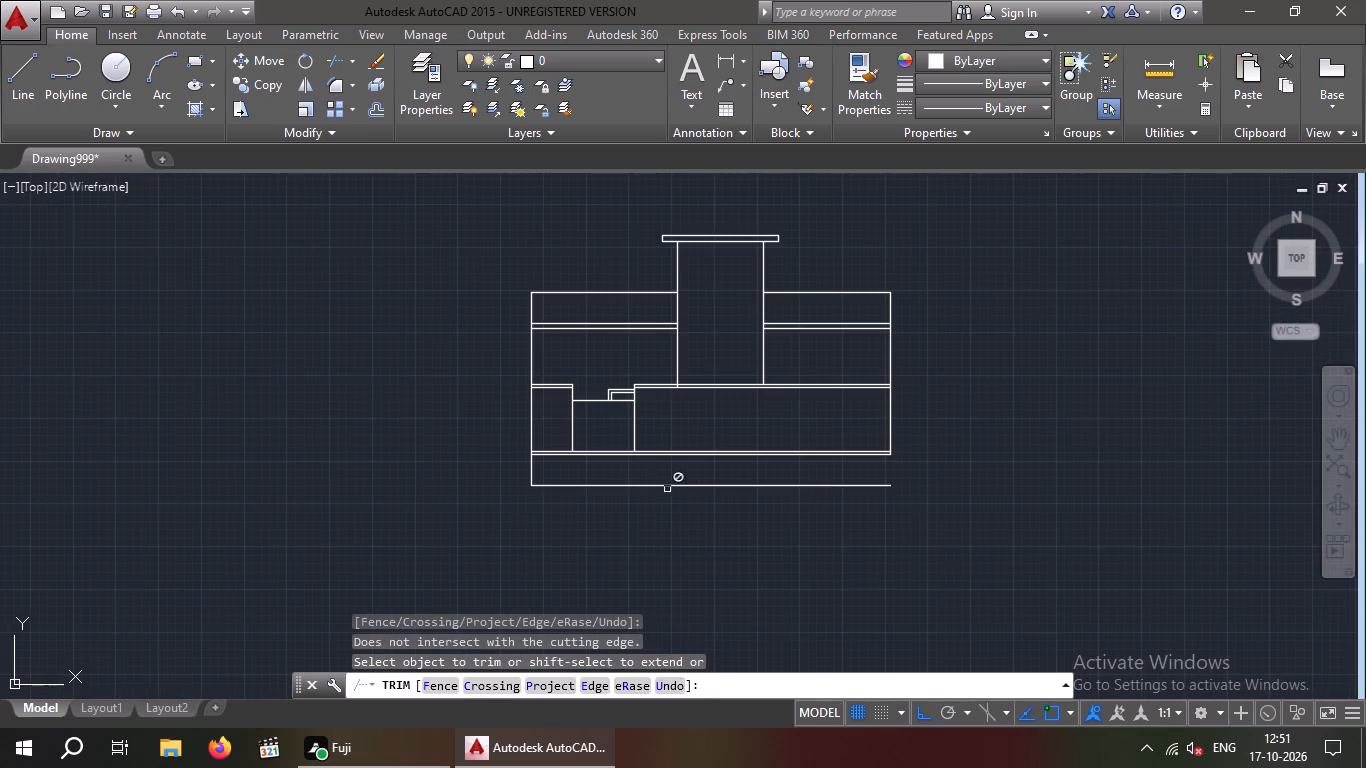
{"action": "left_click_drag", "start_coordinate": [556, 469], "coordinate": [509, 474]}
{"action": "left_click", "coordinate": [481, 474]}
{"action": "key", "text": "Escape"}
Erase the detached horizontal line at the bottom of the elevation.
{"action": "left_click_drag", "start_coordinate": [782, 544], "coordinate": [760, 530]}
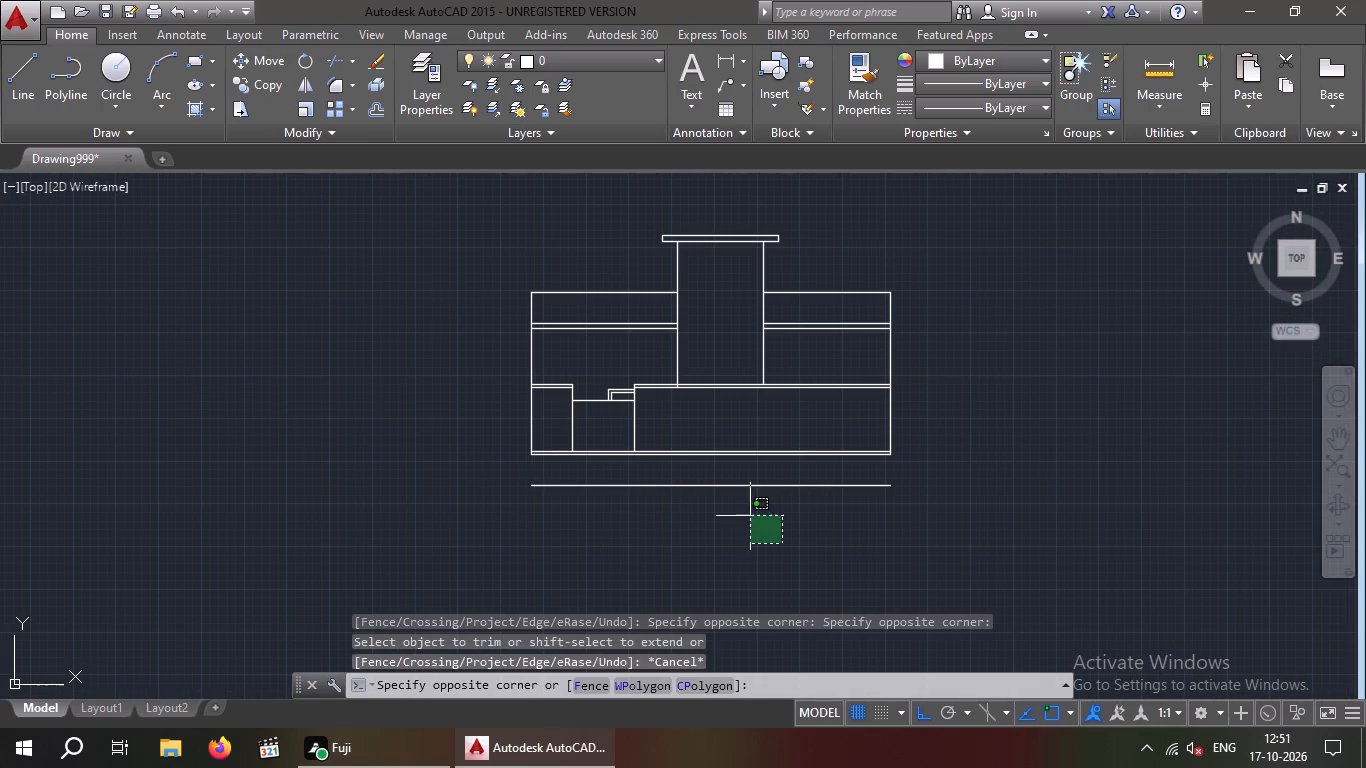
{"action": "left_click", "coordinate": [738, 479]}
{"action": "key", "text": "Delete"}
{"action": "scroll", "coordinate": [741, 479], "scroll_direction": "down", "scroll_amount": 1}
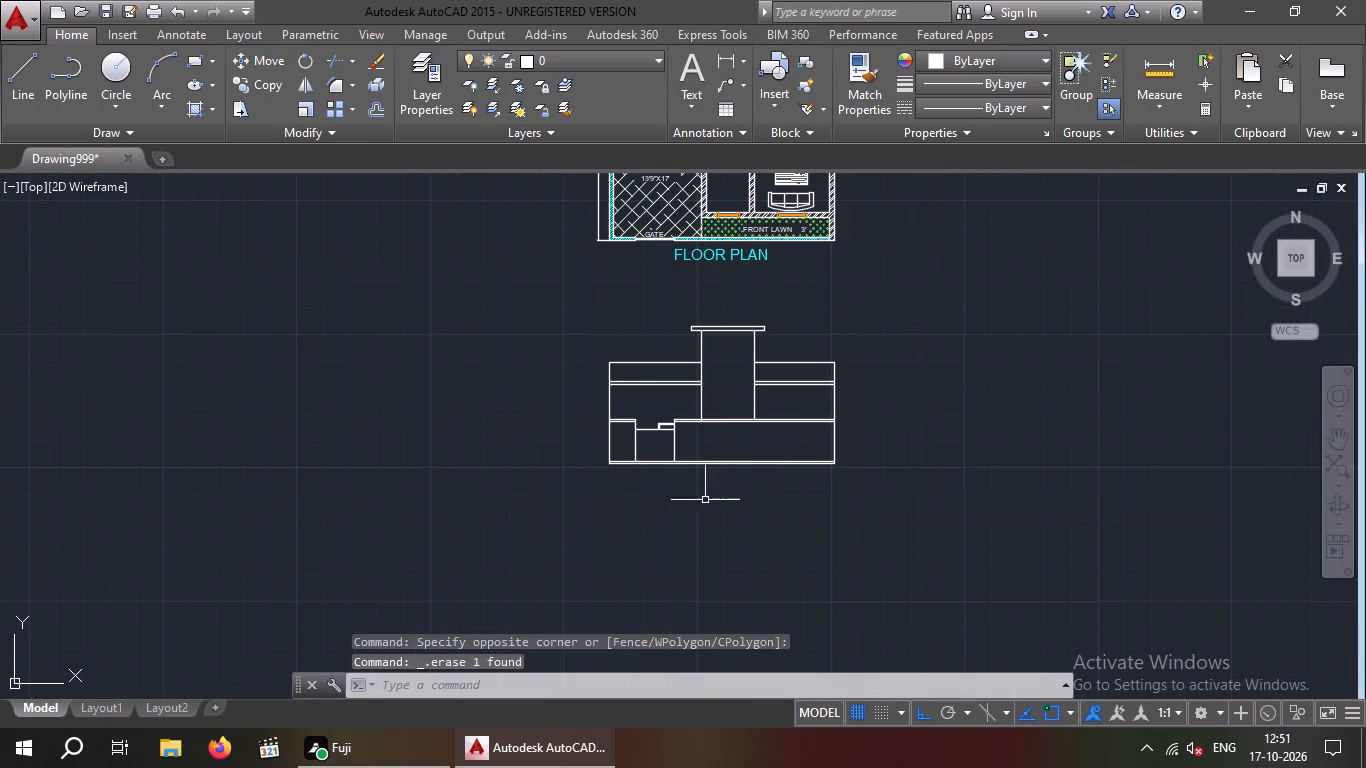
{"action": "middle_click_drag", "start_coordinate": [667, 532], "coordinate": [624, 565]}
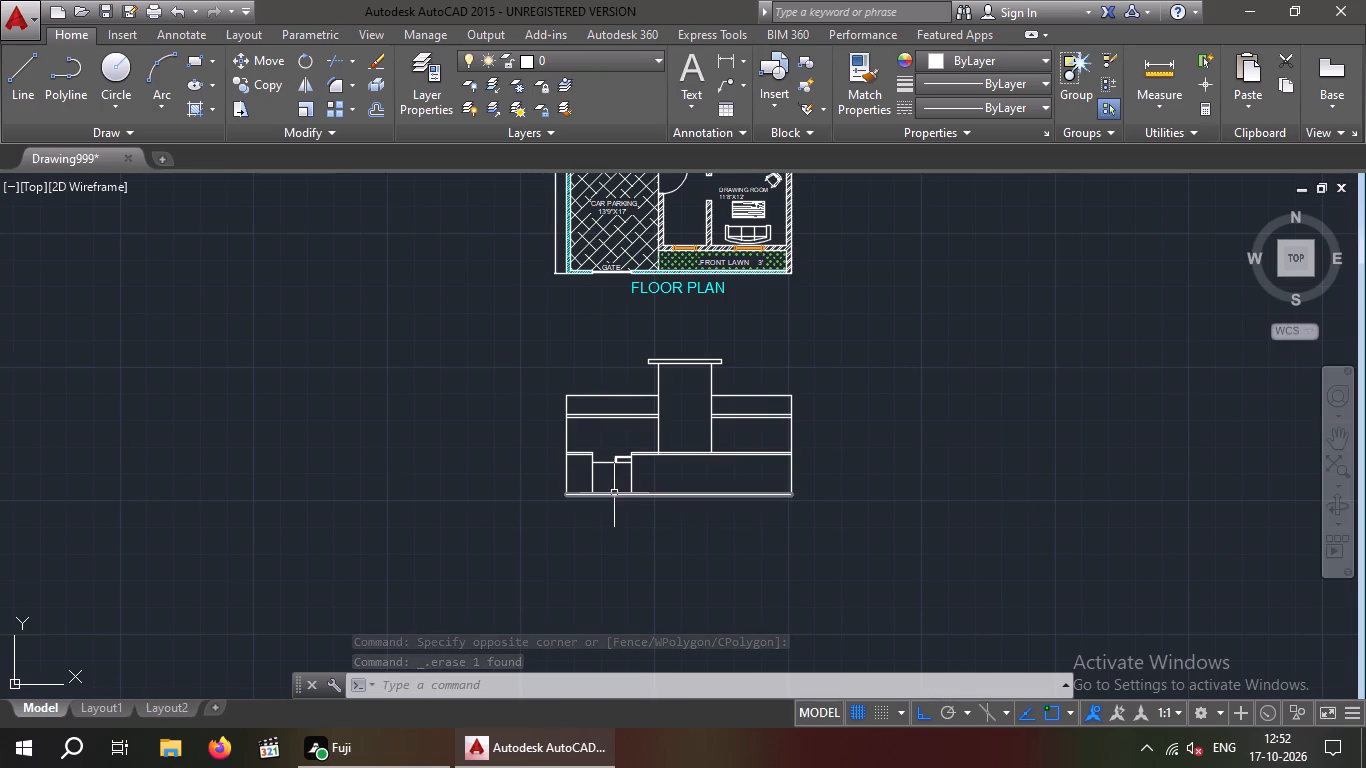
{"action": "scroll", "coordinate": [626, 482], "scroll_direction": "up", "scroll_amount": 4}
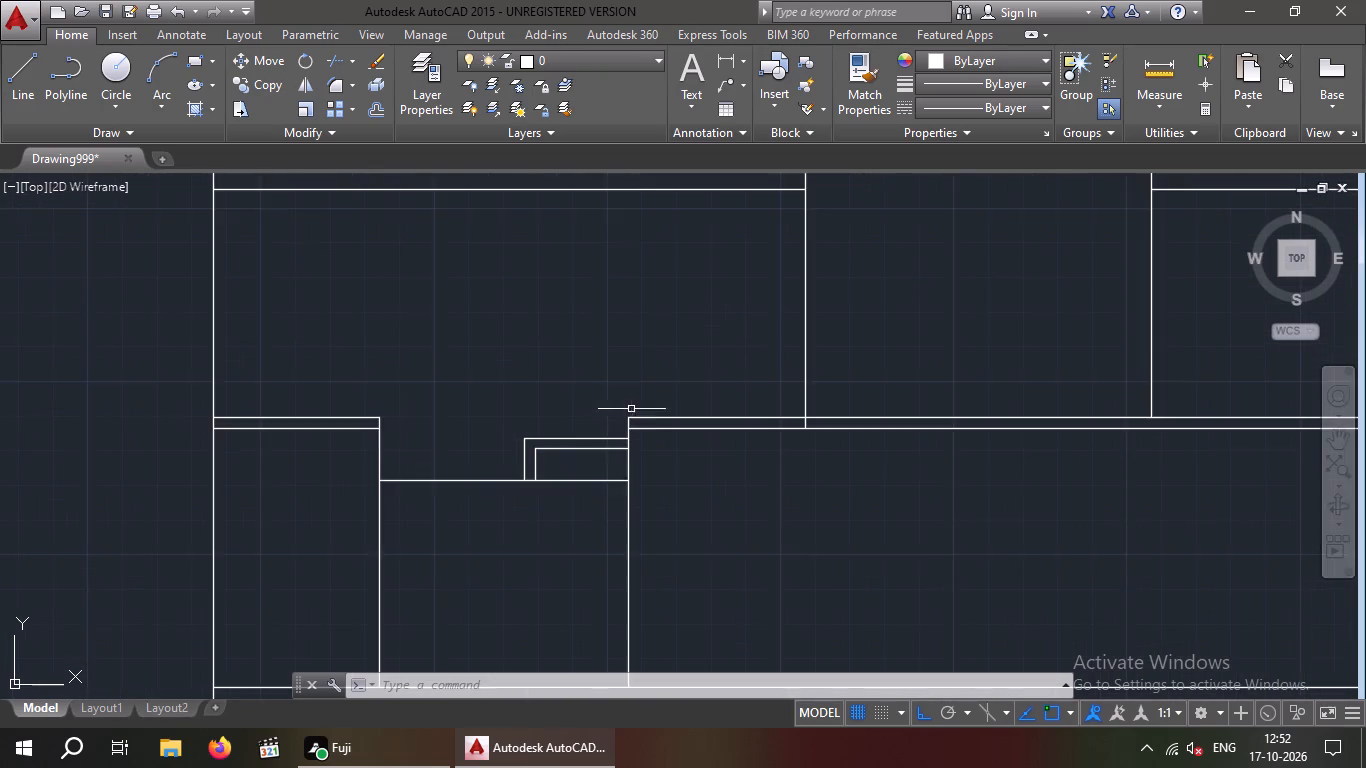
Offset the two vertical lines flanking the gate opening 6" inward, toward each other.
{"action": "scroll", "coordinate": [613, 421], "scroll_direction": "up", "scroll_amount": 3}
{"action": "scroll", "coordinate": [693, 406], "scroll_direction": "down", "scroll_amount": 1}
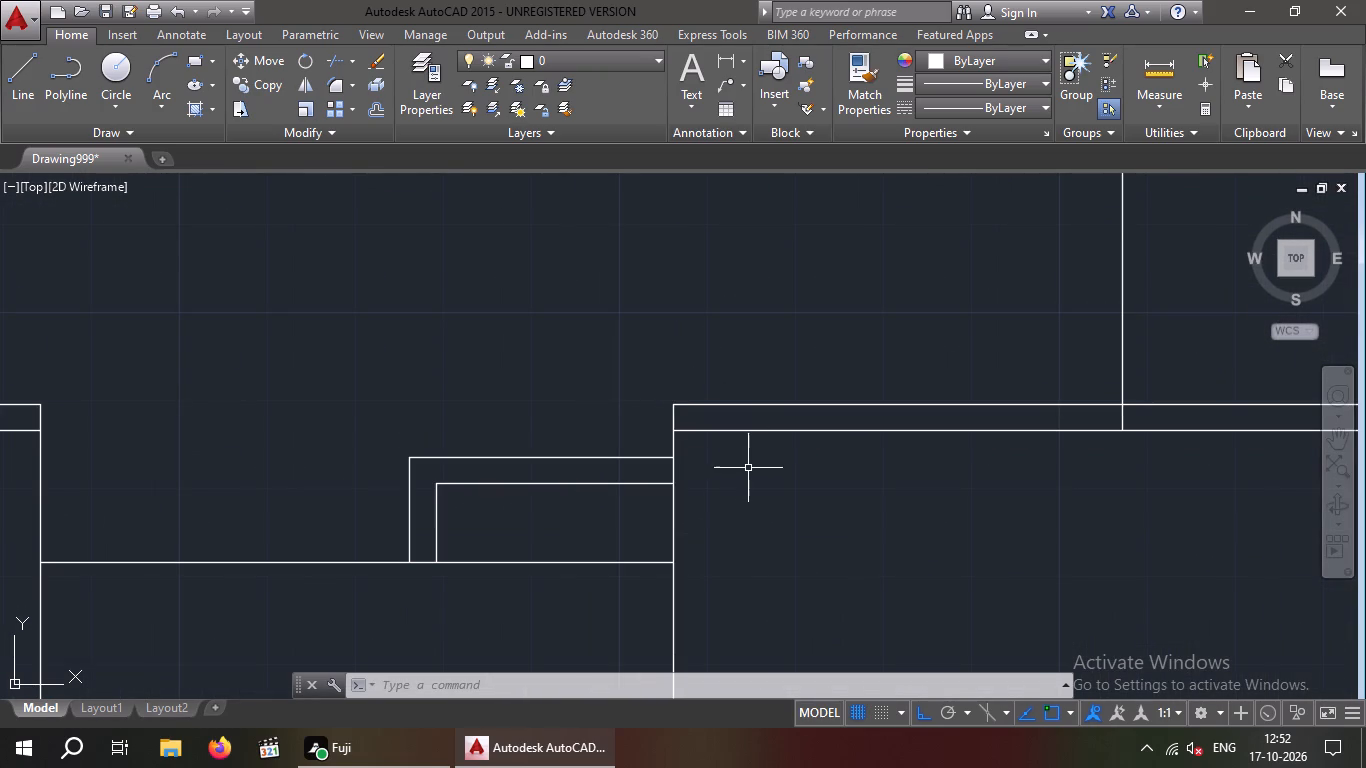
{"action": "key", "text": "o"}
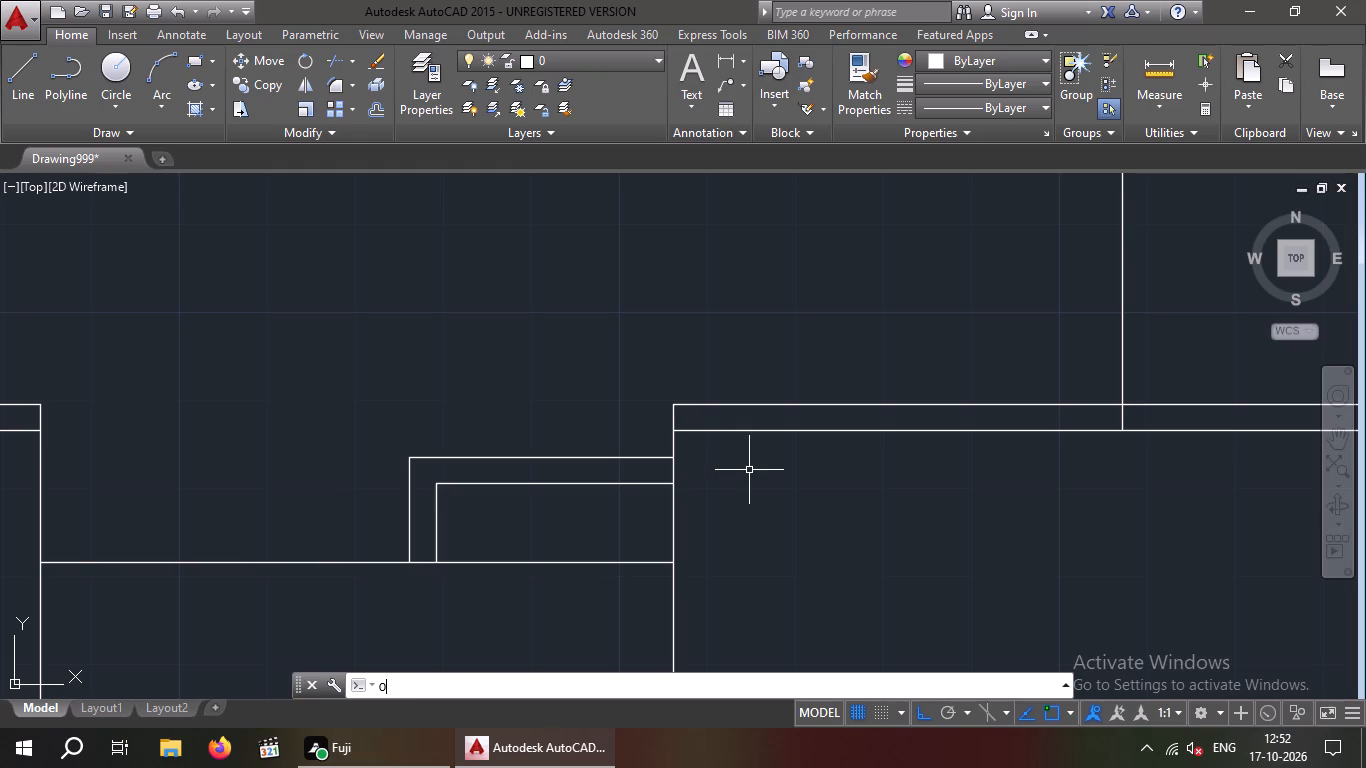
{"action": "key", "text": "Return"}
{"action": "key", "text": "6"}
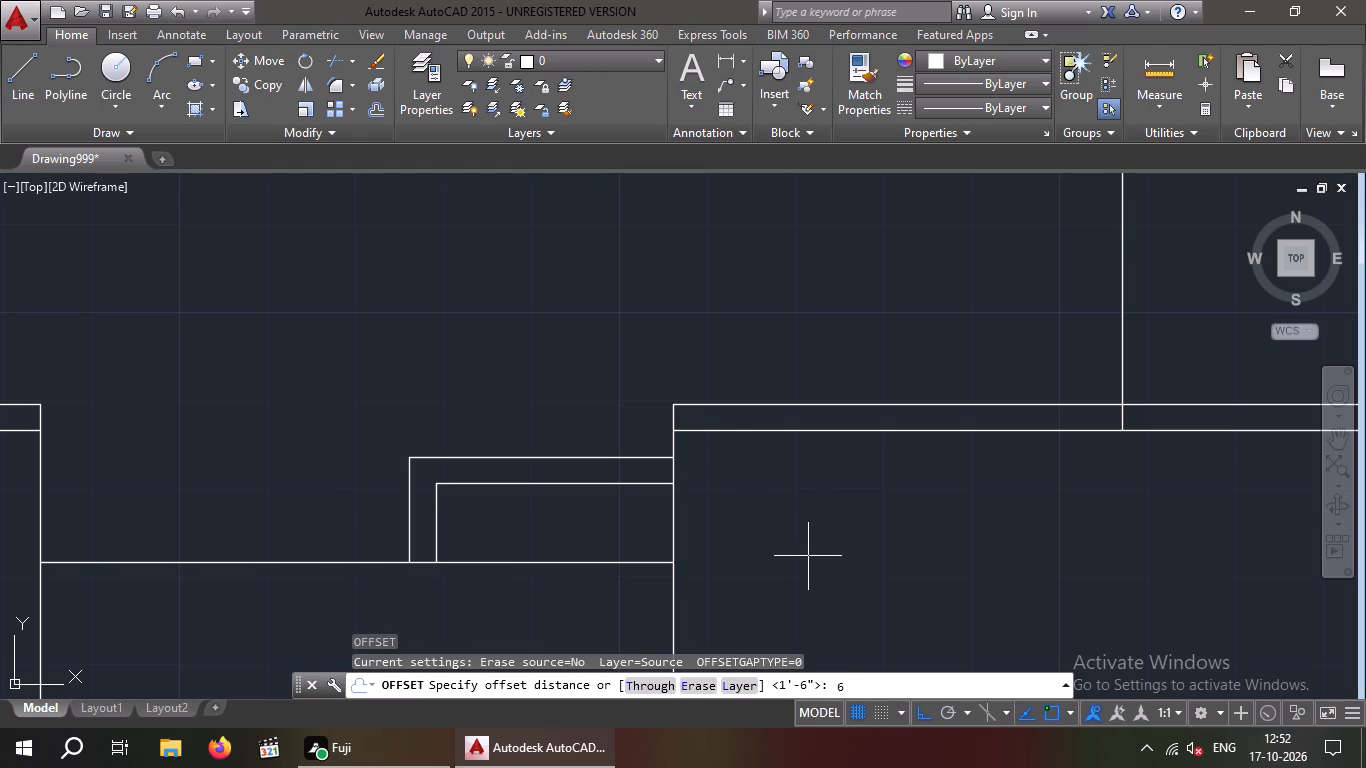
{"action": "key", "text": "shift+quotedbl"}
{"action": "key", "text": "Return"}
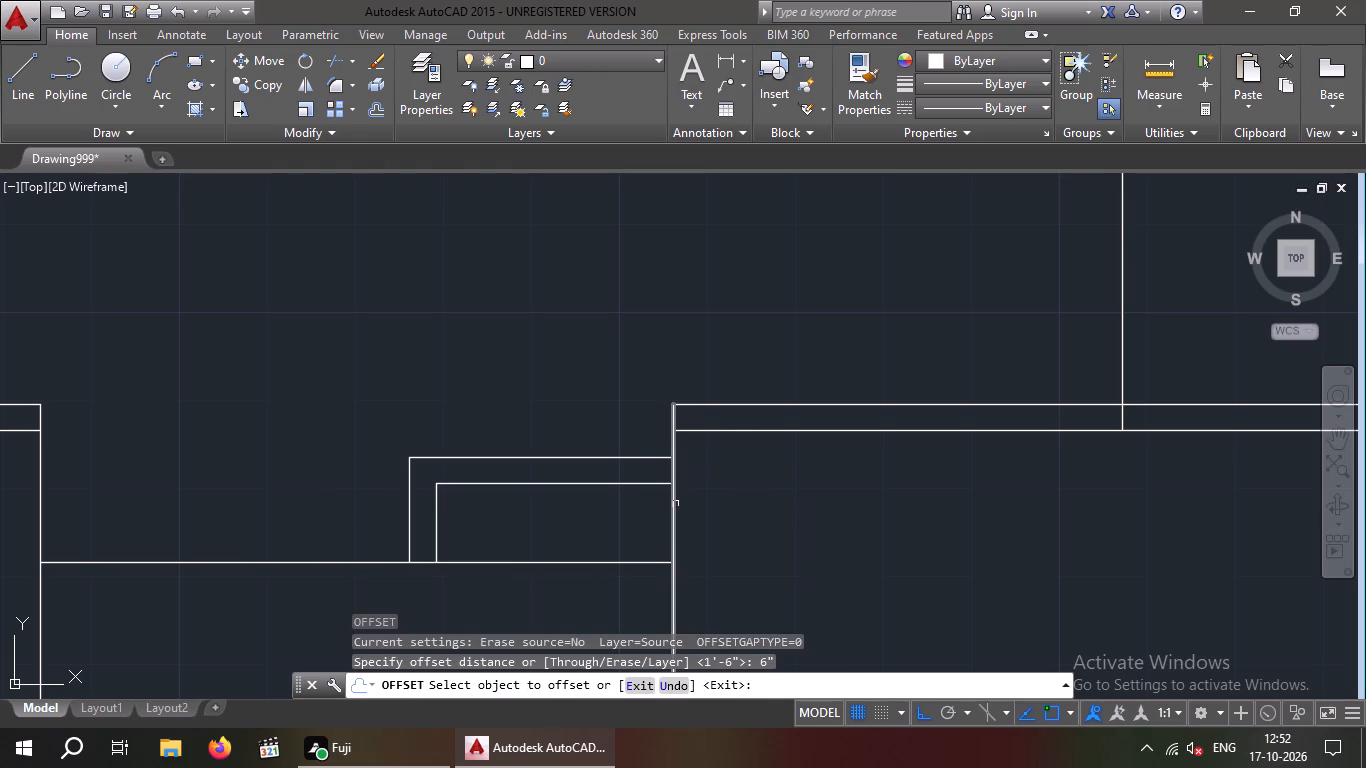
{"action": "left_click_drag", "start_coordinate": [674, 504], "coordinate": [664, 507]}
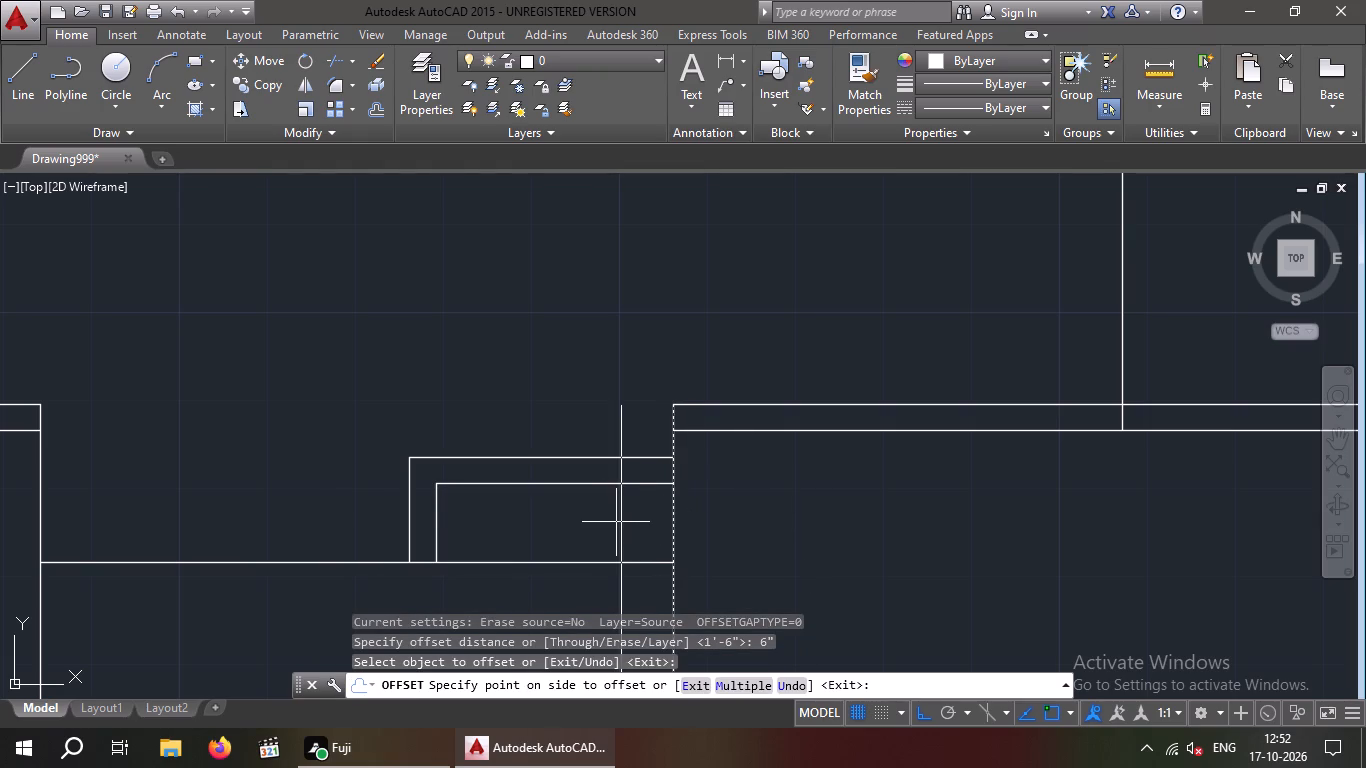
{"action": "left_click", "coordinate": [616, 522]}
{"action": "middle_click_drag", "start_coordinate": [144, 483], "coordinate": [279, 483]}
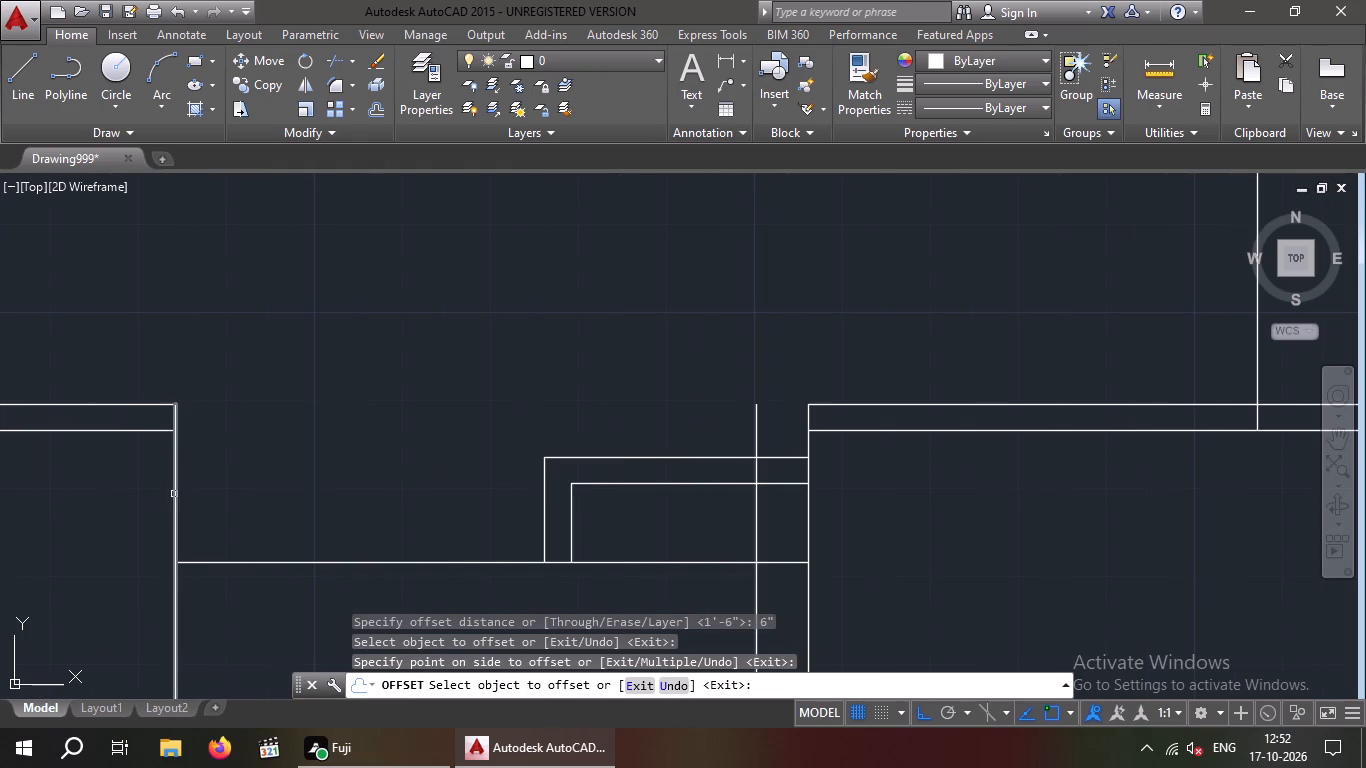
{"action": "left_click_drag", "start_coordinate": [176, 492], "coordinate": [186, 492]}
{"action": "left_click", "coordinate": [252, 487]}
{"action": "key", "text": "Escape"}
{"action": "key", "text": "Escape"}
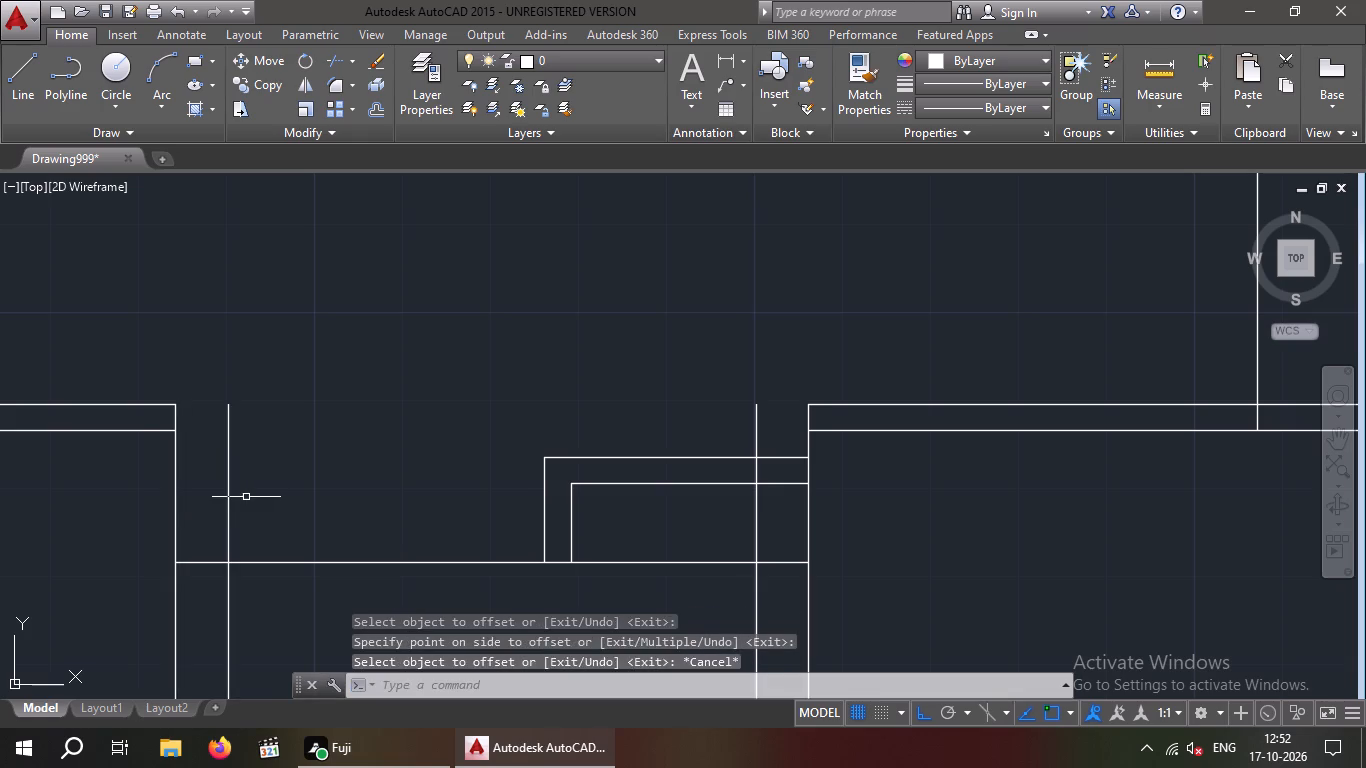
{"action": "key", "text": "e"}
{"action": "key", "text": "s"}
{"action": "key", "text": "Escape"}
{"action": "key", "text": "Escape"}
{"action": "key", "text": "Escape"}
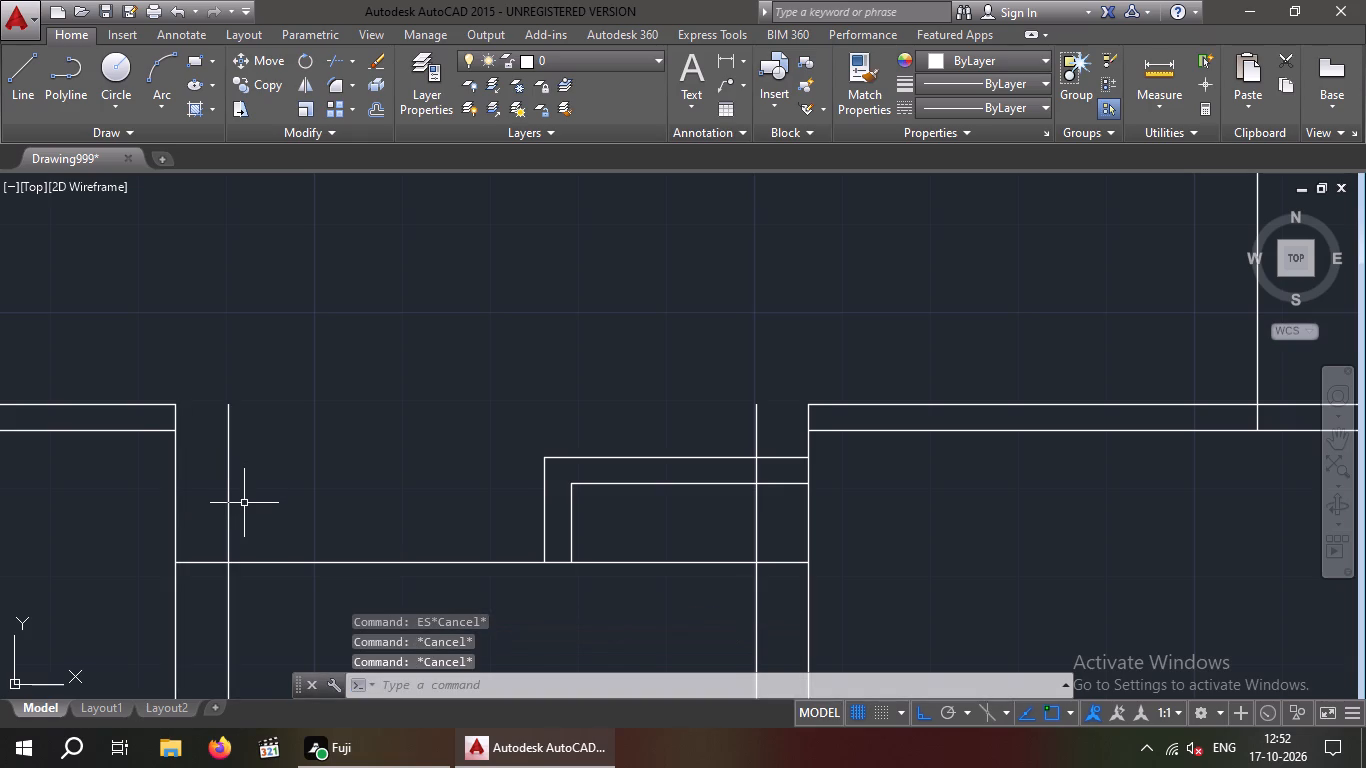
Extend the upper and lower slab band lines on both sides of the gate opening to the 6" offset lines.
{"action": "key", "text": "e"}
{"action": "key", "text": "x"}
{"action": "key", "text": "space"}
{"action": "key", "text": "space"}
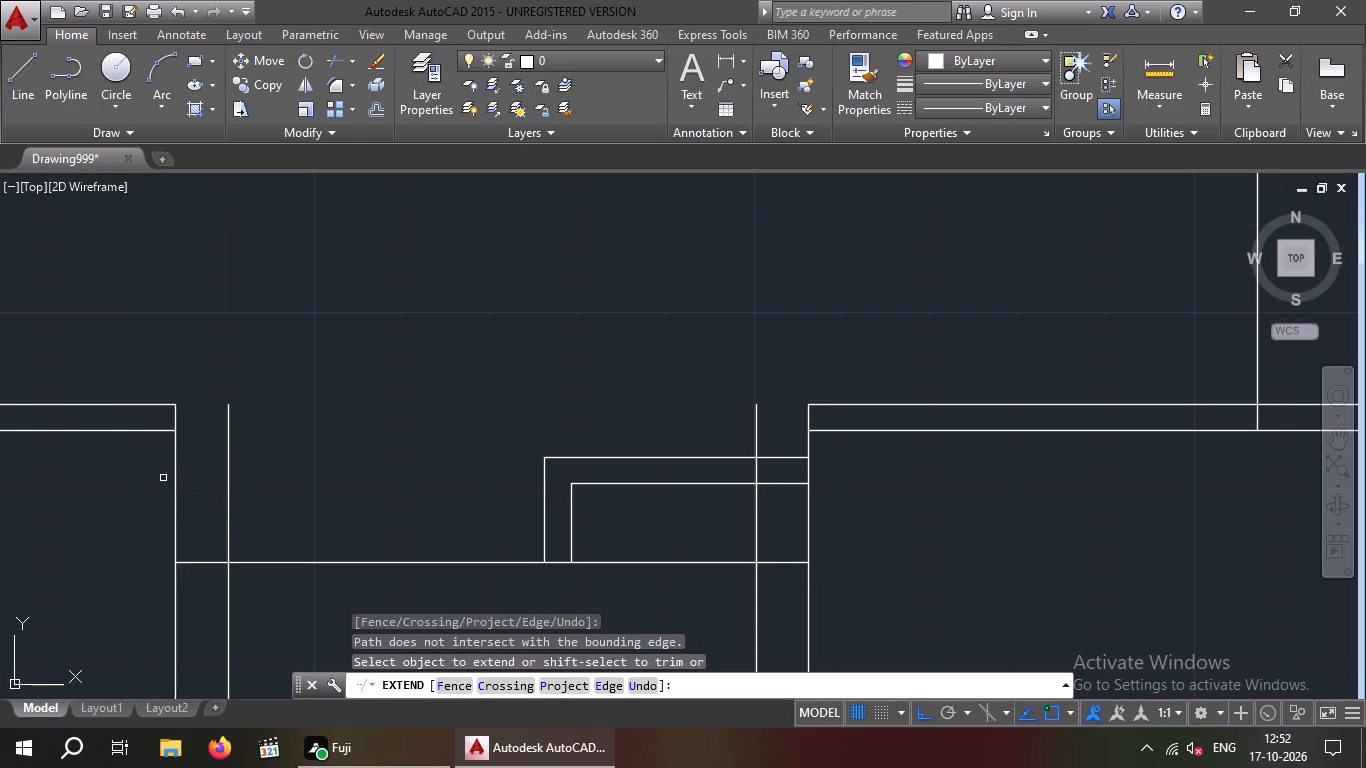
{"action": "left_click", "coordinate": [156, 432]}
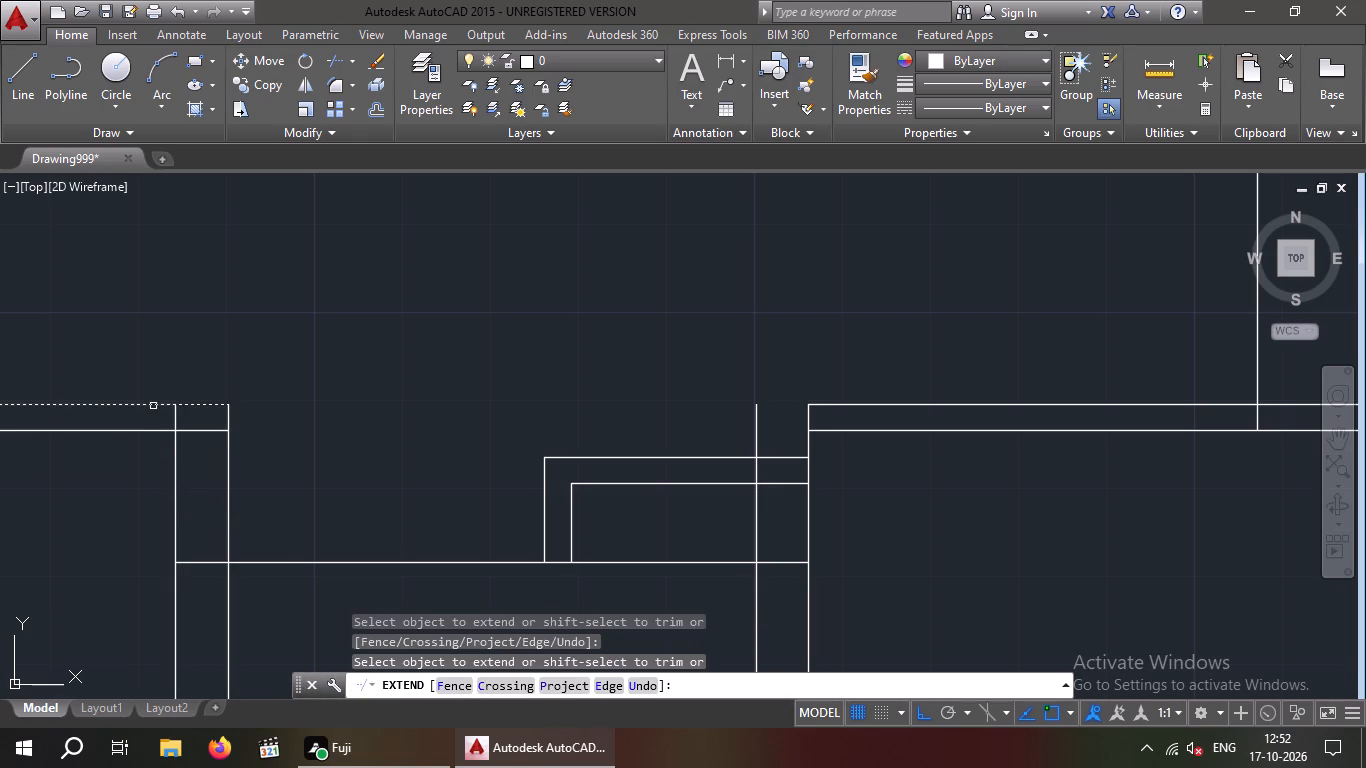
{"action": "left_click", "coordinate": [153, 406]}
{"action": "left_click", "coordinate": [851, 404]}
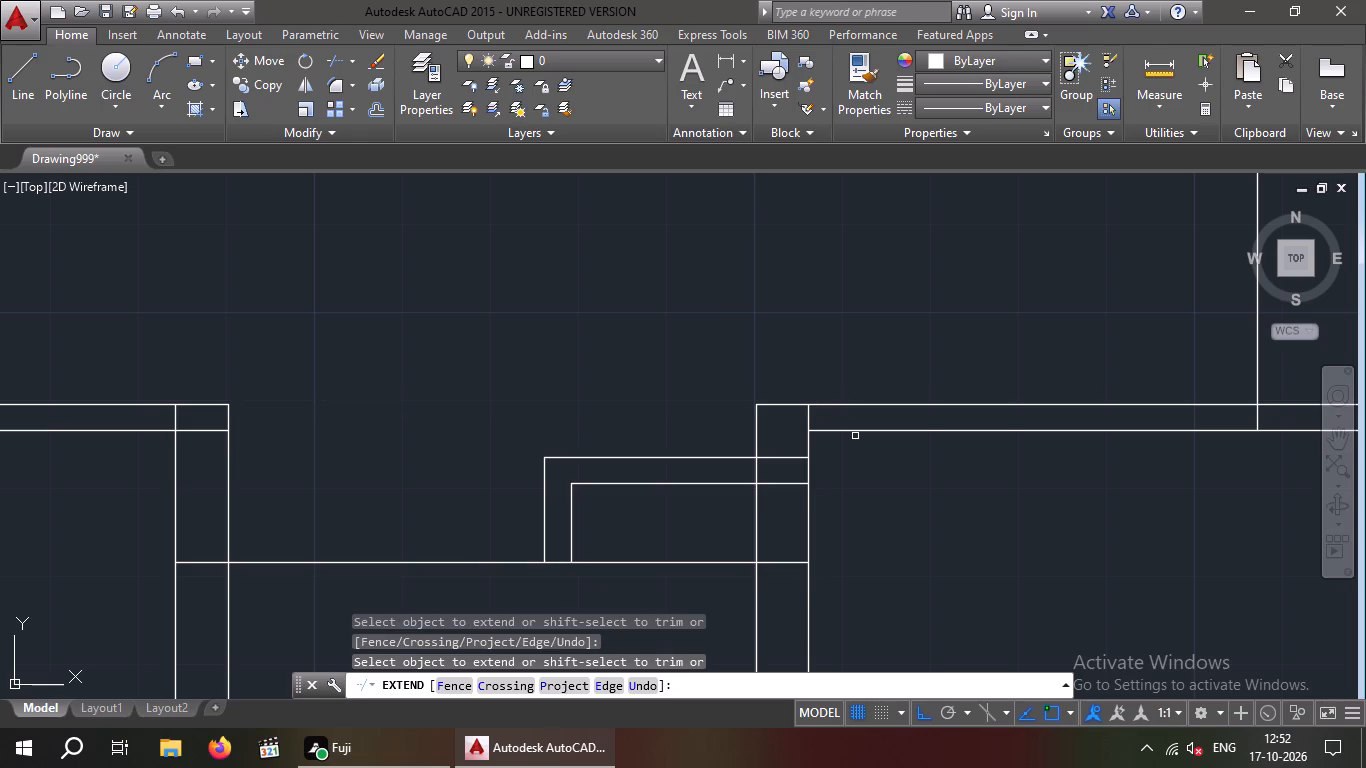
{"action": "left_click", "coordinate": [855, 436]}
{"action": "left_click", "coordinate": [844, 434]}
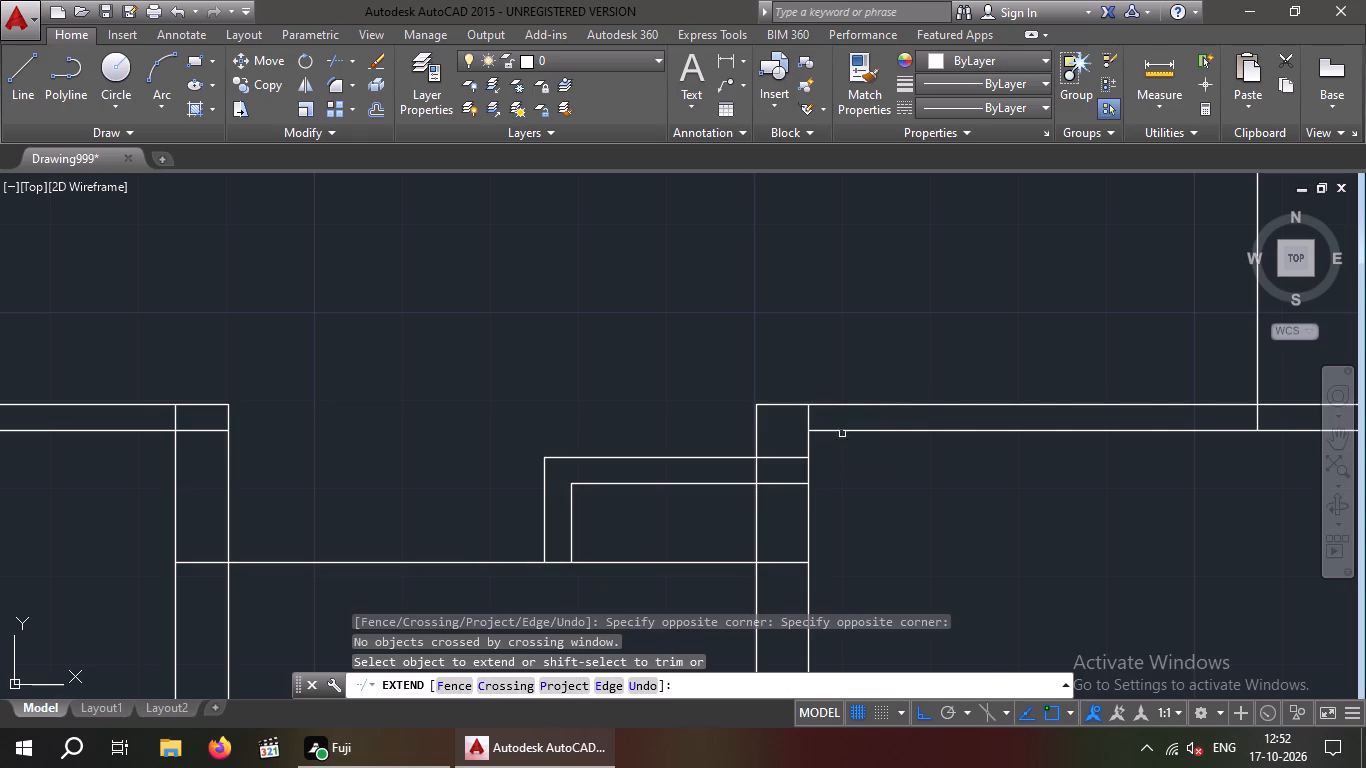
{"action": "left_click_drag", "start_coordinate": [847, 441], "coordinate": [842, 428]}
{"action": "left_click", "coordinate": [840, 427]}
{"action": "key", "text": "Escape"}
{"action": "key", "text": "Escape"}
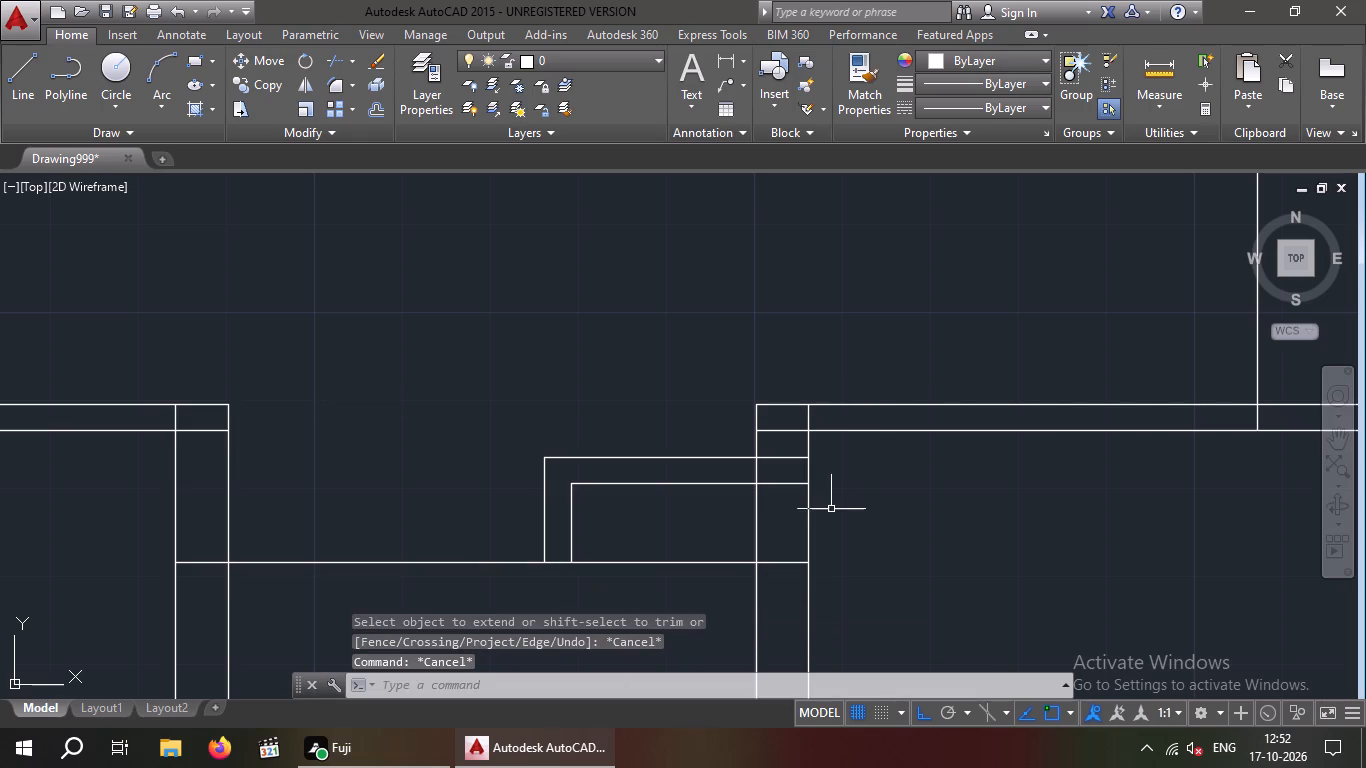
Trim the right-hand offset line just below the slab band and erase its remaining lower part, leaving only the slab's end edge.
{"action": "key", "text": "t"}
{"action": "type", "text": "R"}
{"action": "key", "text": "space"}
{"action": "key", "text": "space"}
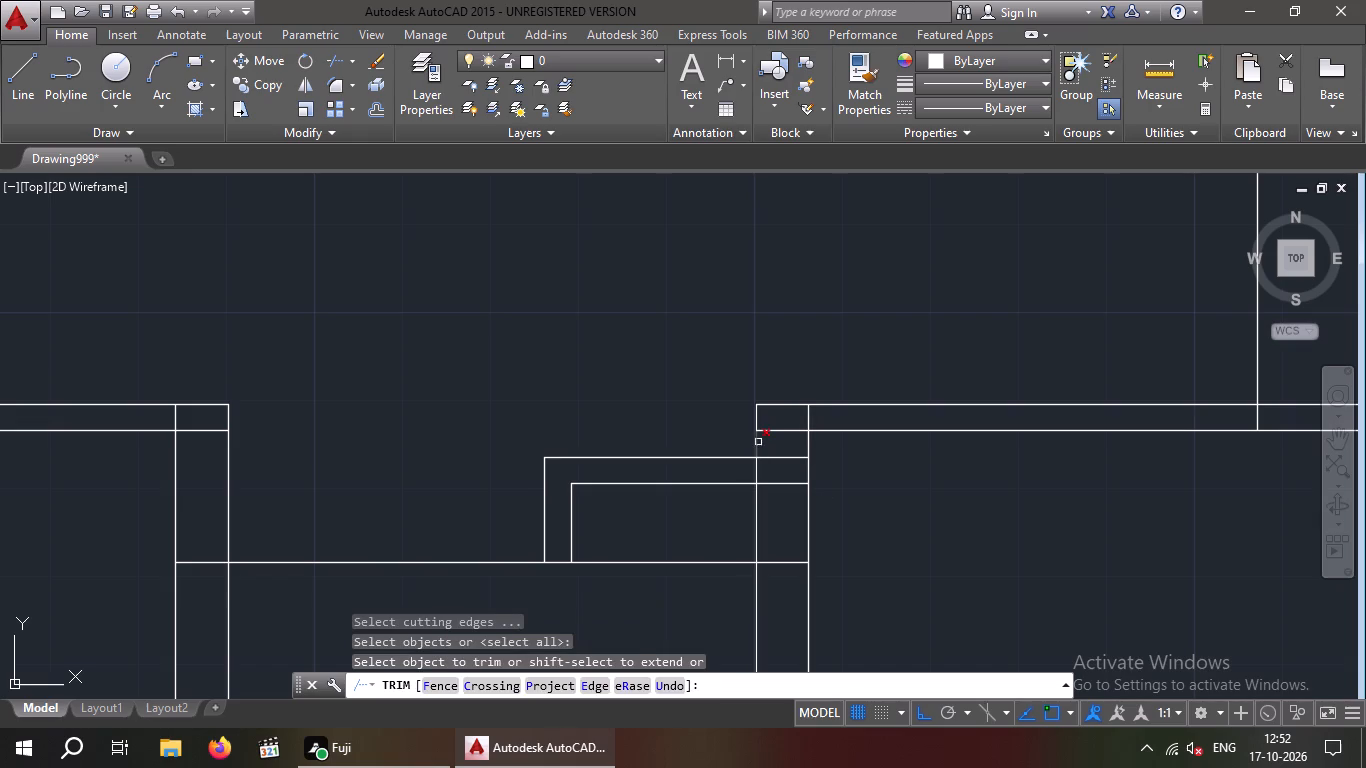
{"action": "left_click", "coordinate": [758, 442]}
{"action": "key", "text": "Escape"}
{"action": "left_click_drag", "start_coordinate": [786, 517], "coordinate": [750, 524]}
{"action": "left_click", "coordinate": [738, 528]}
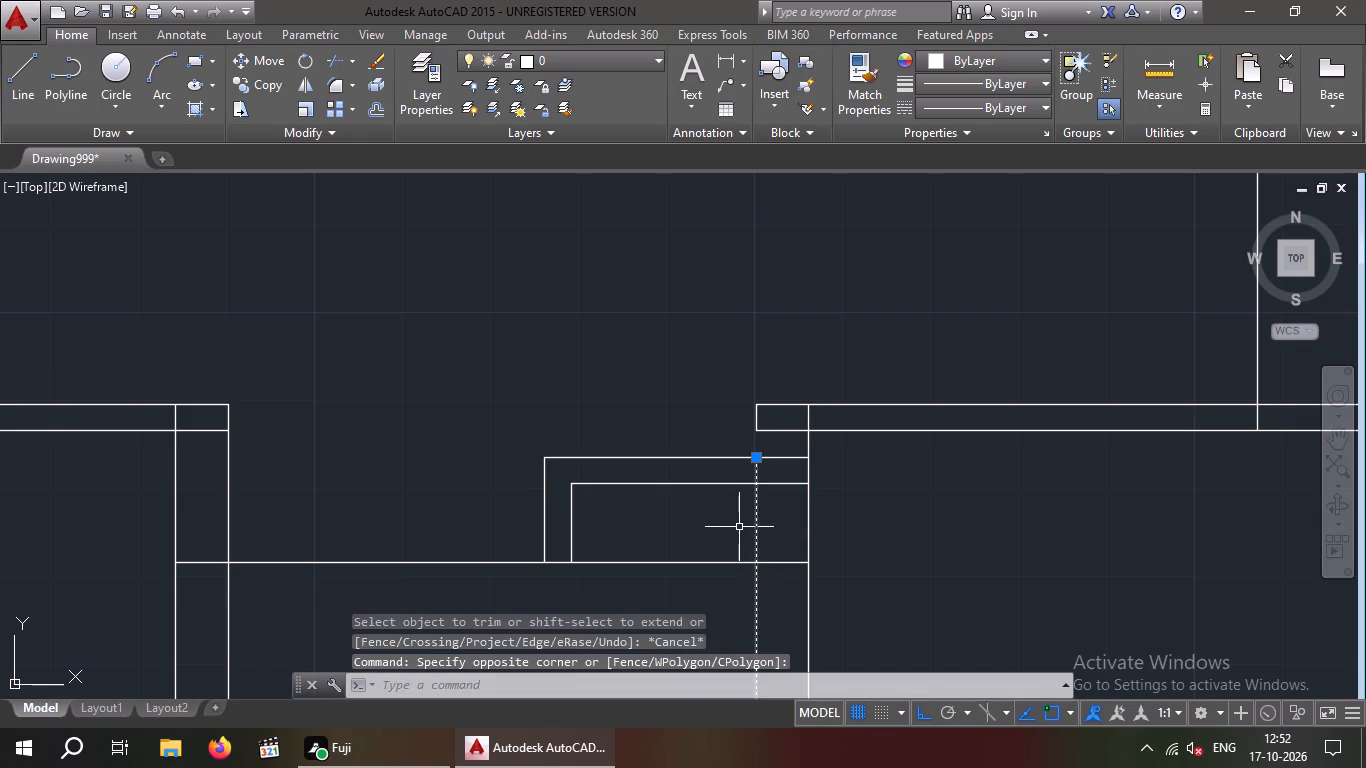
{"action": "key", "text": "Delete"}
Trim the left-hand offset line between the slab band and the gate's top line, and erase its leftover part below.
{"action": "scroll", "coordinate": [738, 522], "scroll_direction": "down", "scroll_amount": 3}
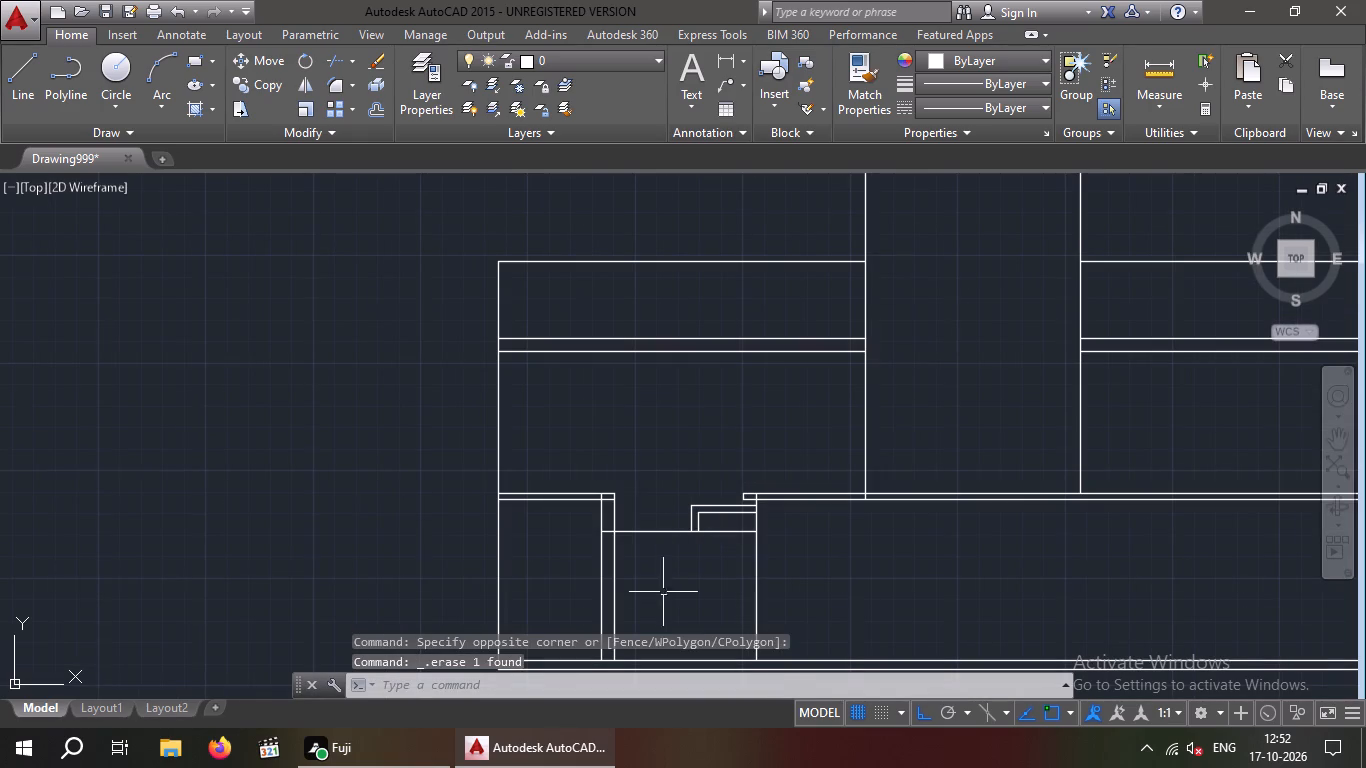
{"action": "middle_click", "coordinate": [710, 584]}
{"action": "scroll", "coordinate": [621, 515], "scroll_direction": "up", "scroll_amount": 3}
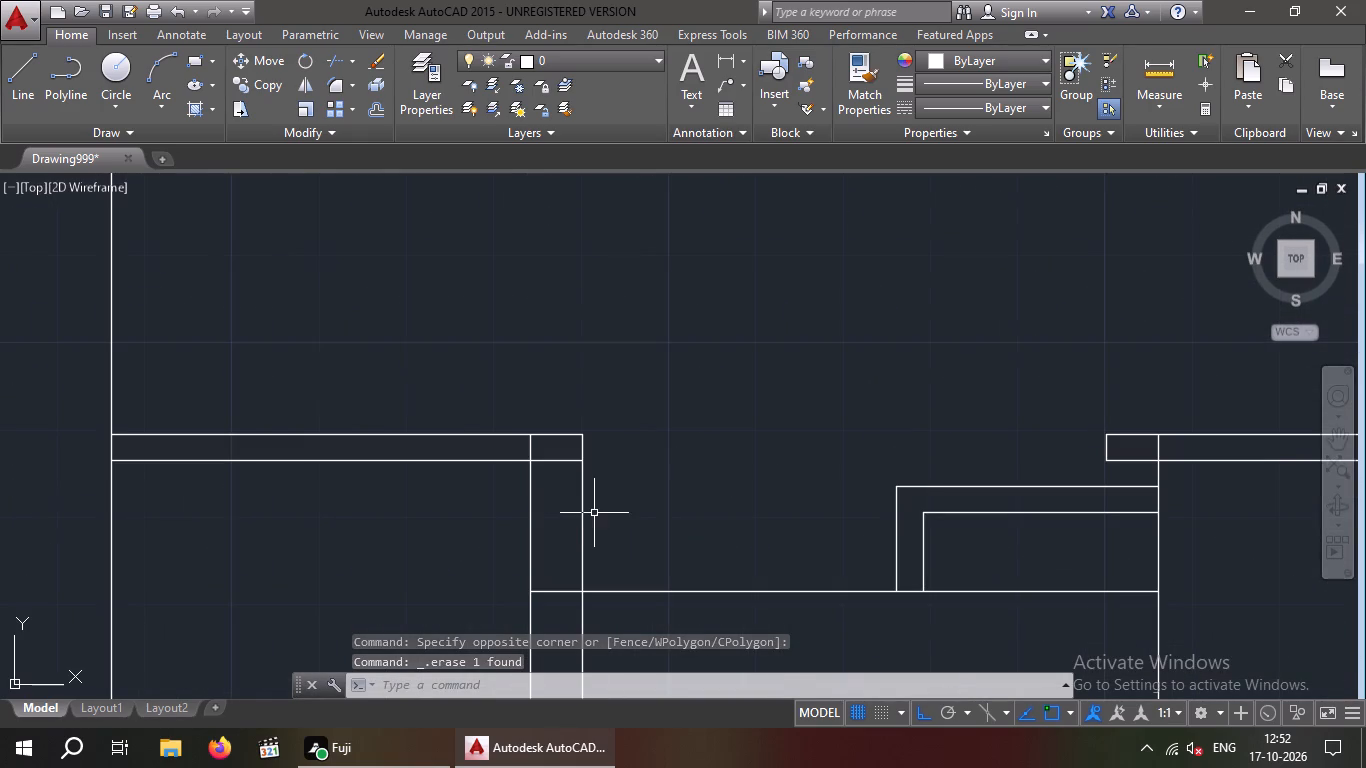
{"action": "type", "text": "TR"}
{"action": "key", "text": "space"}
{"action": "key", "text": "space"}
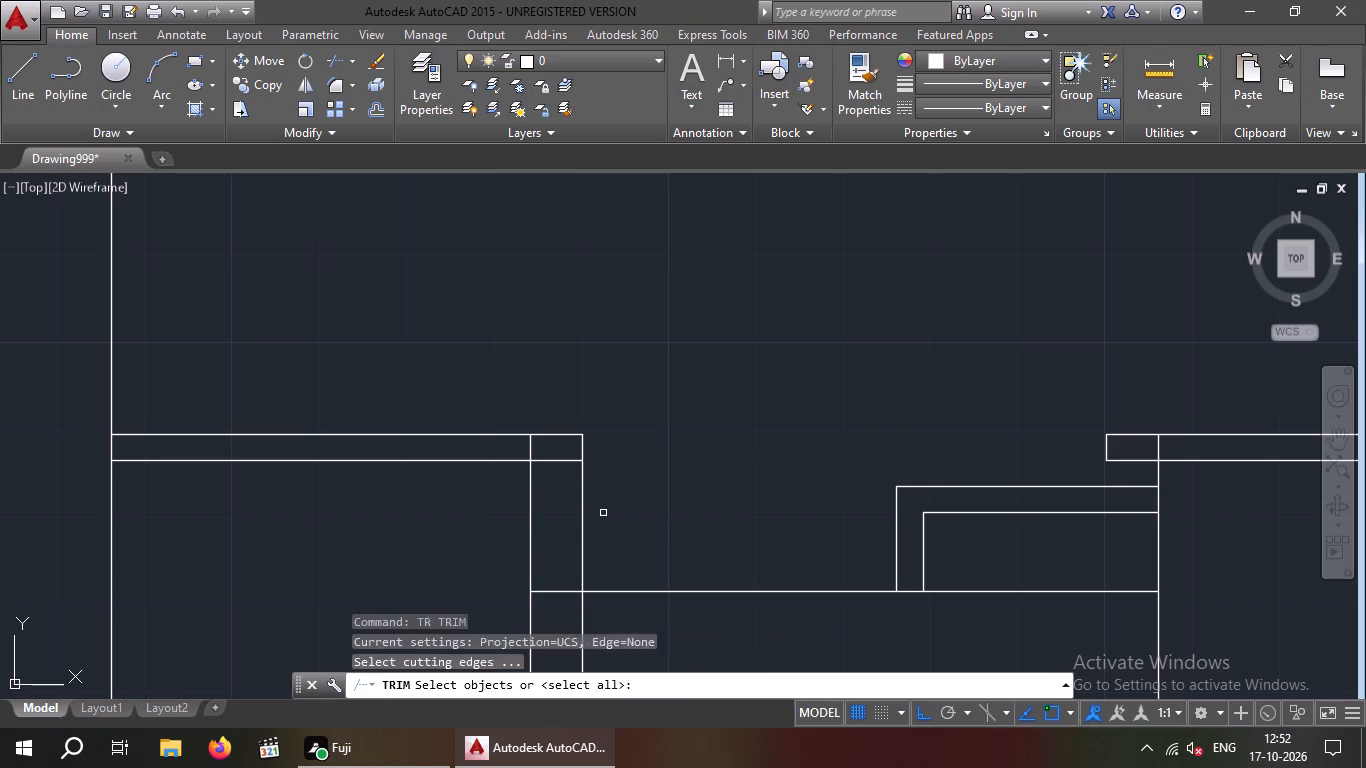
{"action": "left_click", "coordinate": [583, 508]}
{"action": "key", "text": "Escape"}
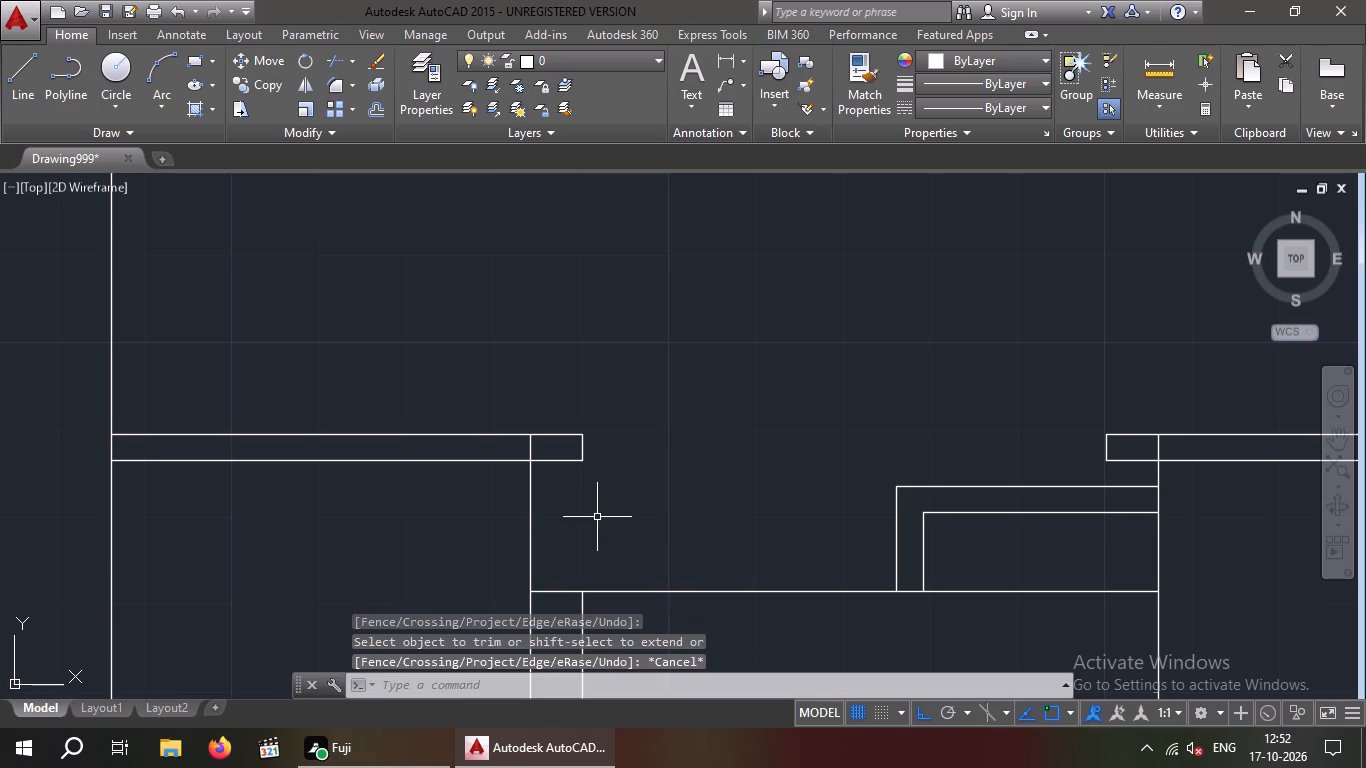
{"action": "scroll", "coordinate": [601, 488], "scroll_direction": "down", "scroll_amount": 2}
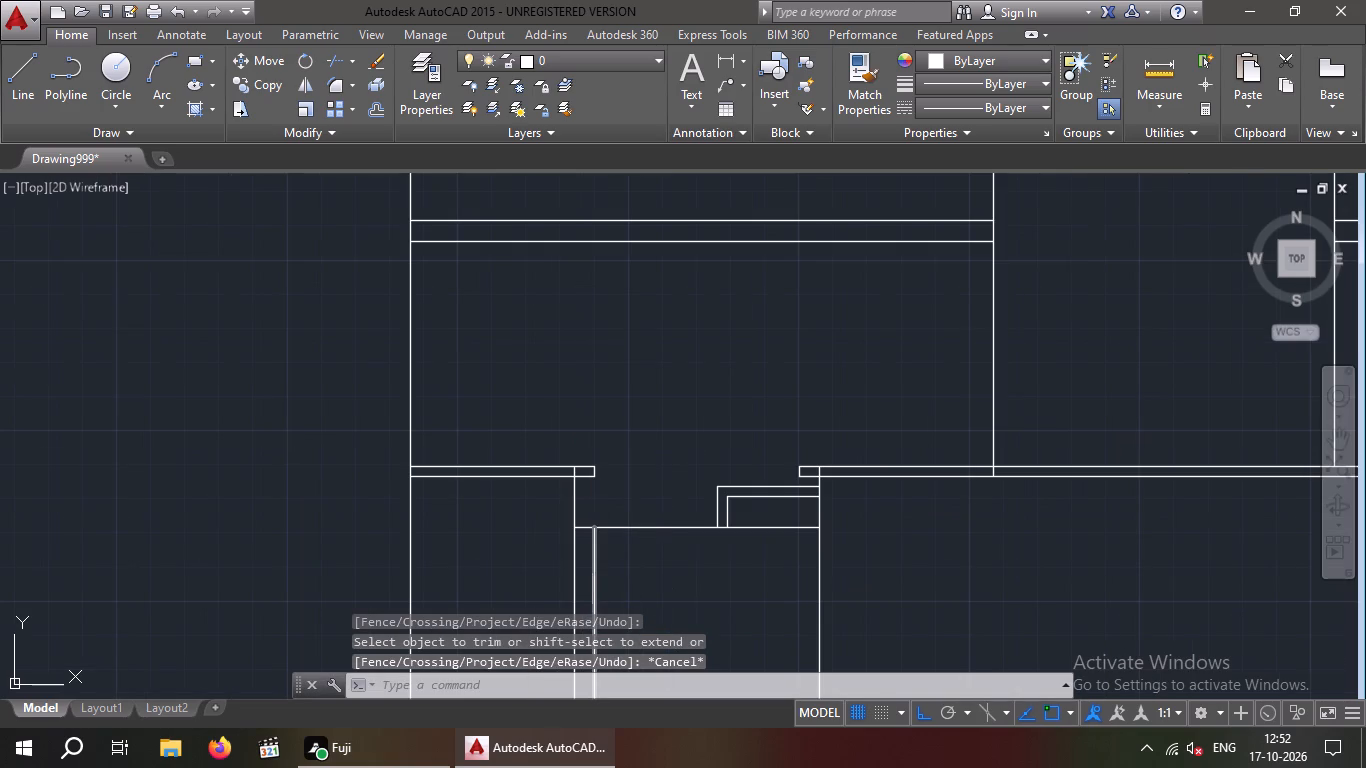
{"action": "left_click", "coordinate": [592, 570]}
{"action": "key", "text": "Delete"}
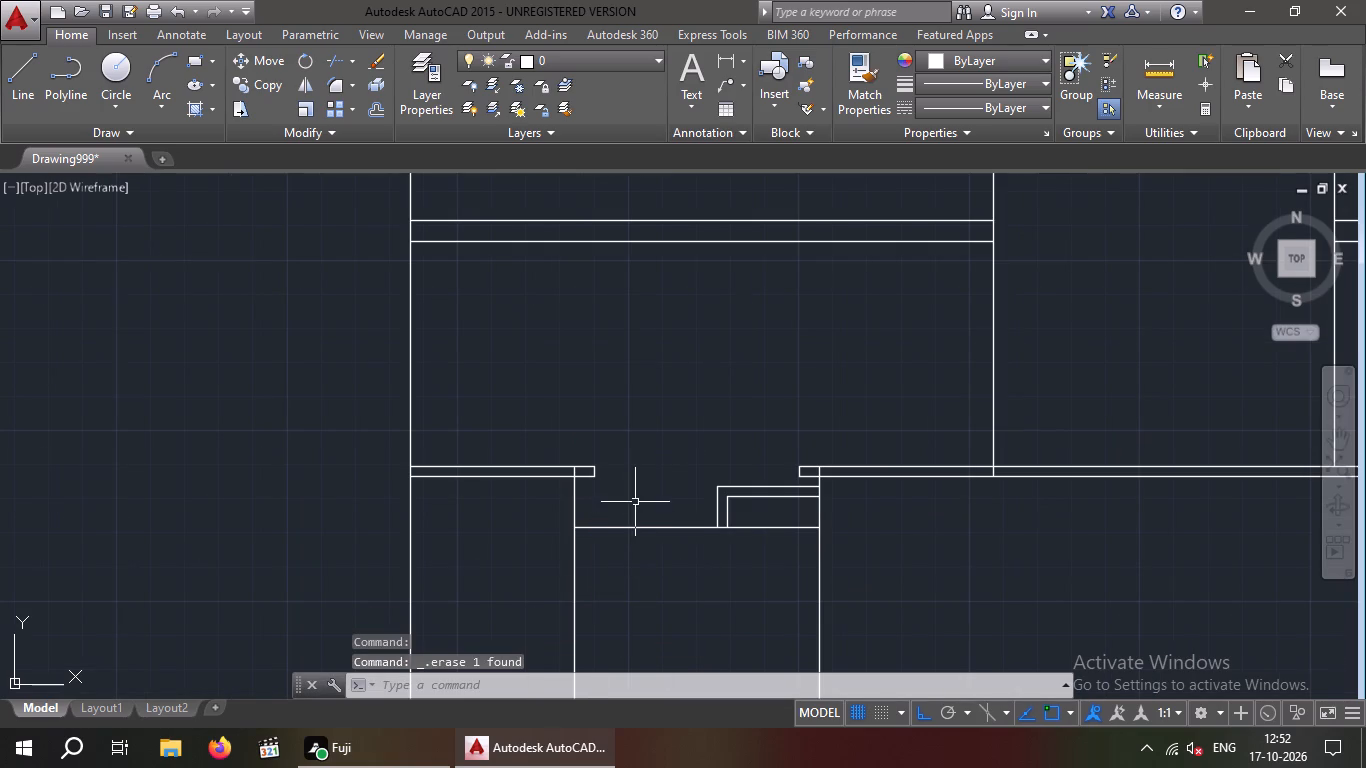
{"action": "key", "text": "Escape"}
{"action": "key", "text": "Escape"}
Trim the short pieces of the gate opening's two vertical lines that cross inside the slab band ends.
{"action": "key", "text": "t"}
{"action": "key", "text": "r"}
{"action": "key", "text": "space"}
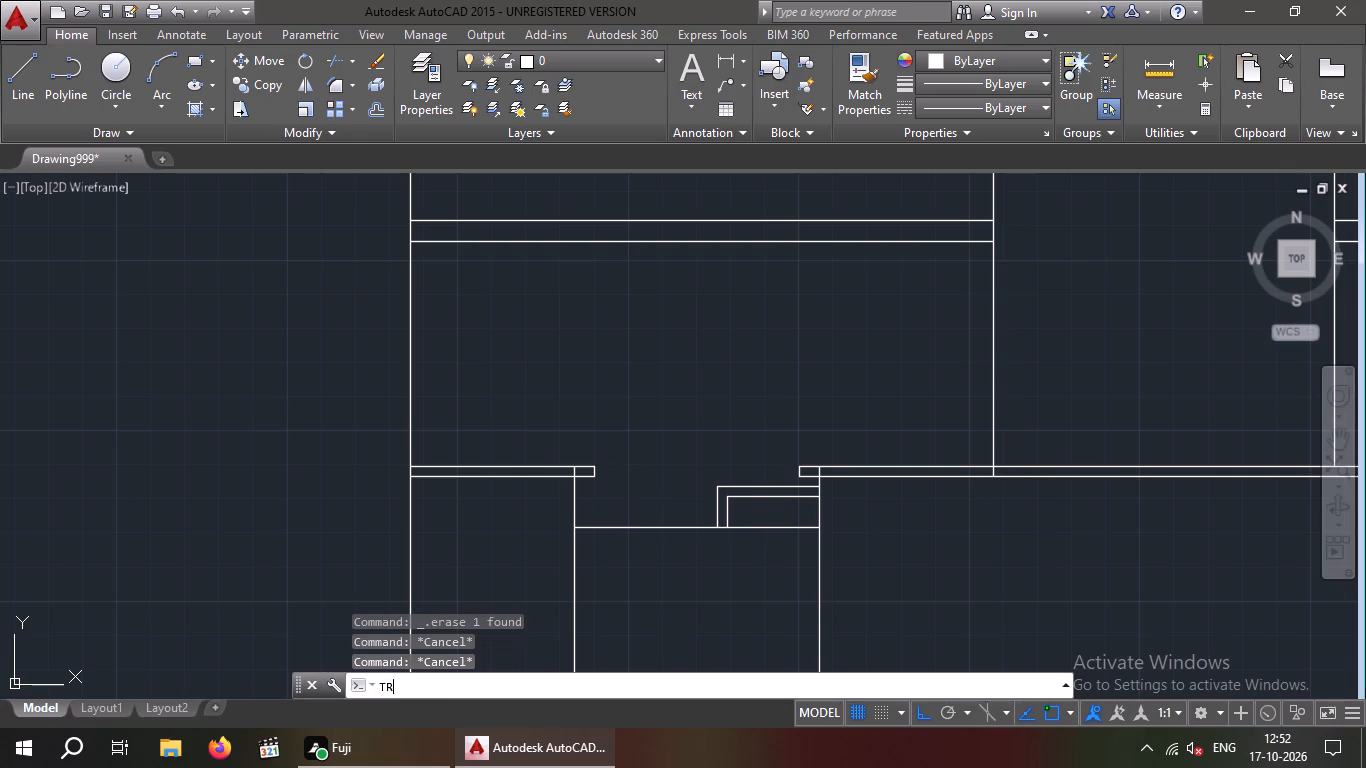
{"action": "key", "text": "space"}
{"action": "scroll", "coordinate": [569, 463], "scroll_direction": "up", "scroll_amount": 4}
{"action": "left_click", "coordinate": [582, 520]}
{"action": "scroll", "coordinate": [595, 518], "scroll_direction": "down", "scroll_amount": 3}
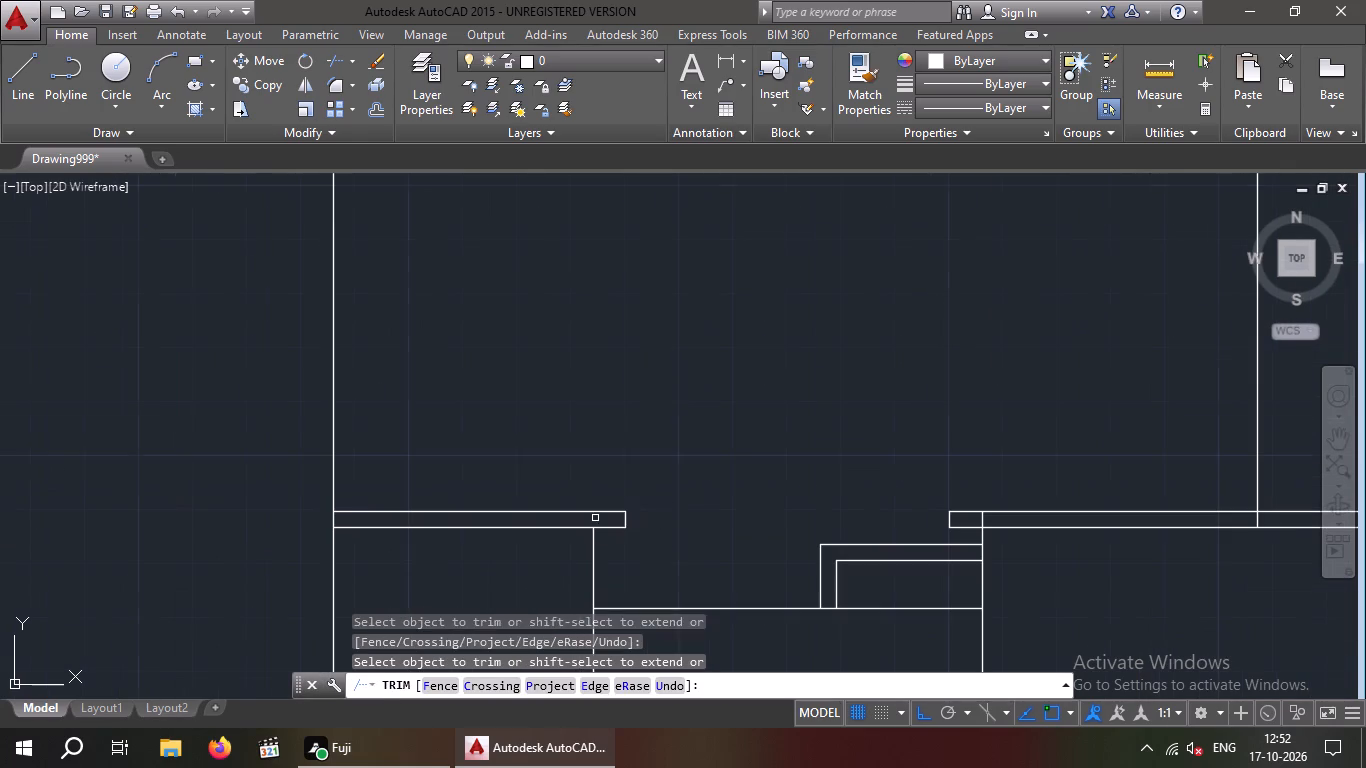
{"action": "scroll", "coordinate": [986, 525], "scroll_direction": "up", "scroll_amount": 1}
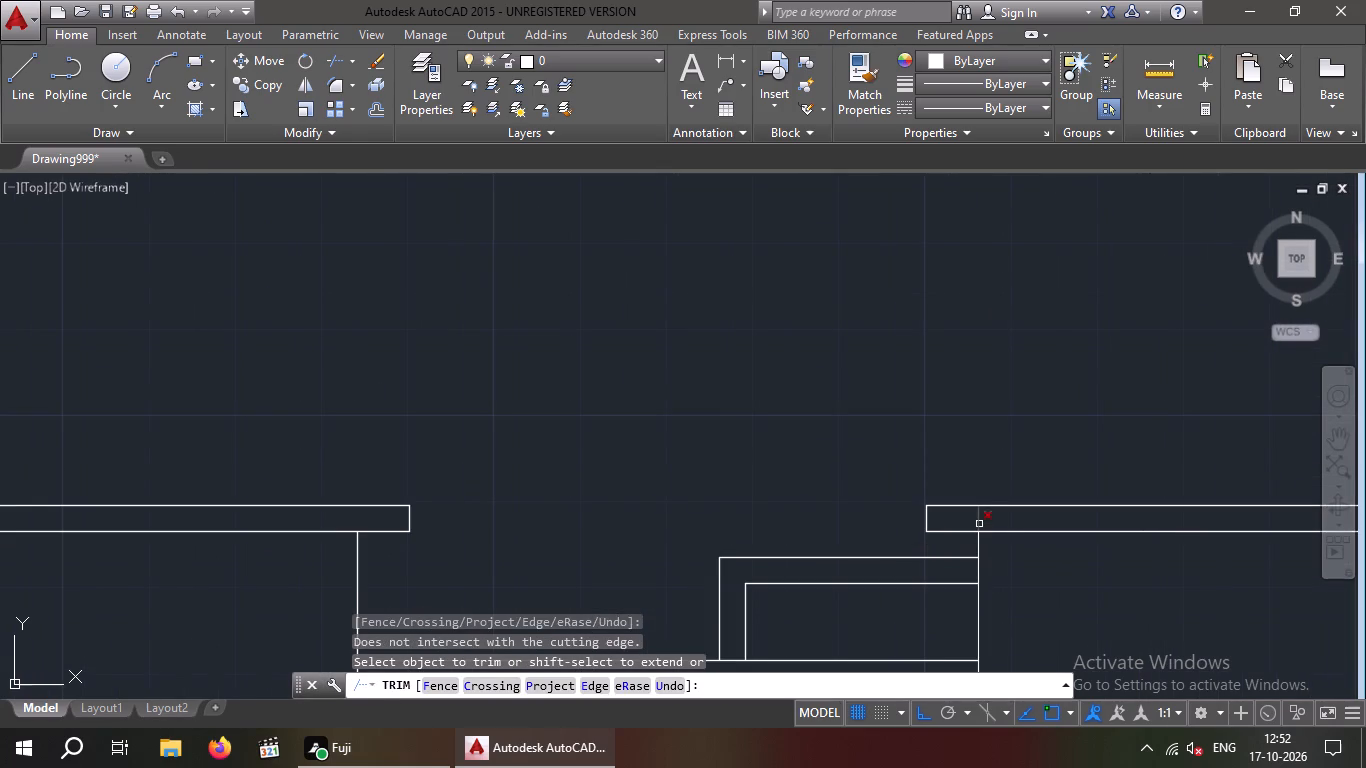
{"action": "left_click", "coordinate": [979, 522]}
{"action": "scroll", "coordinate": [751, 460], "scroll_direction": "down", "scroll_amount": 2}
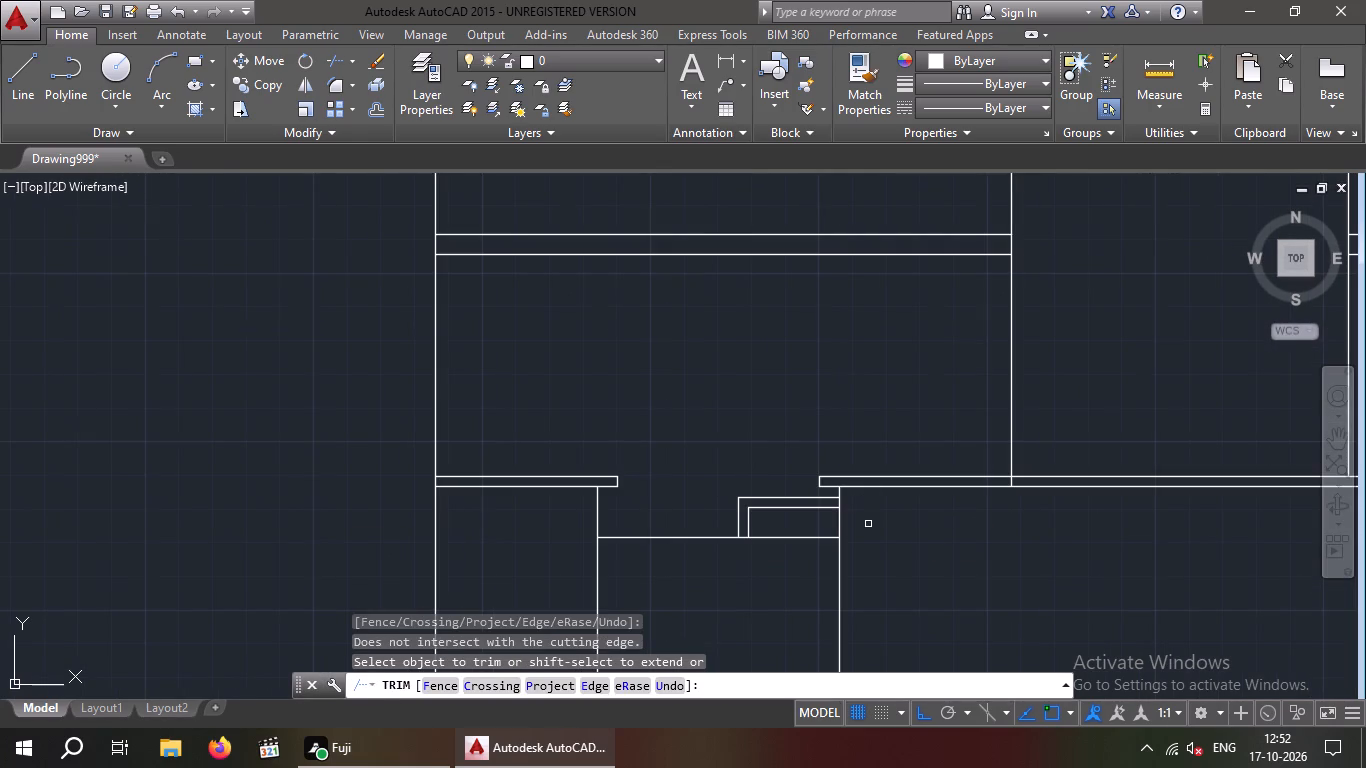
{"action": "key", "text": "Escape"}
{"action": "key", "text": "Escape"}
Save the drawing.
{"action": "scroll", "coordinate": [910, 507], "scroll_direction": "down", "scroll_amount": 2}
{"action": "middle_click_drag", "start_coordinate": [961, 563], "coordinate": [843, 565]}
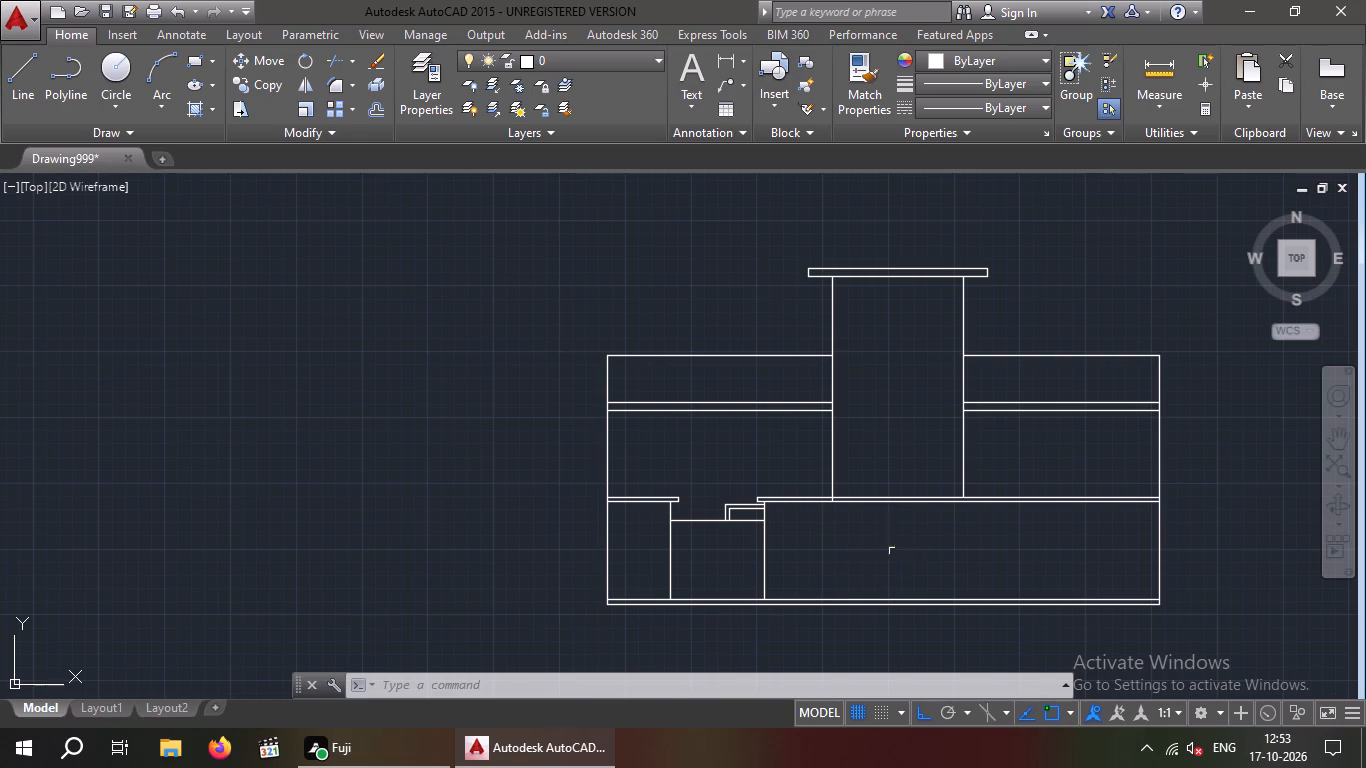
{"action": "key", "text": "ctrl+s"}
{"action": "key", "text": "ctrl+s"}
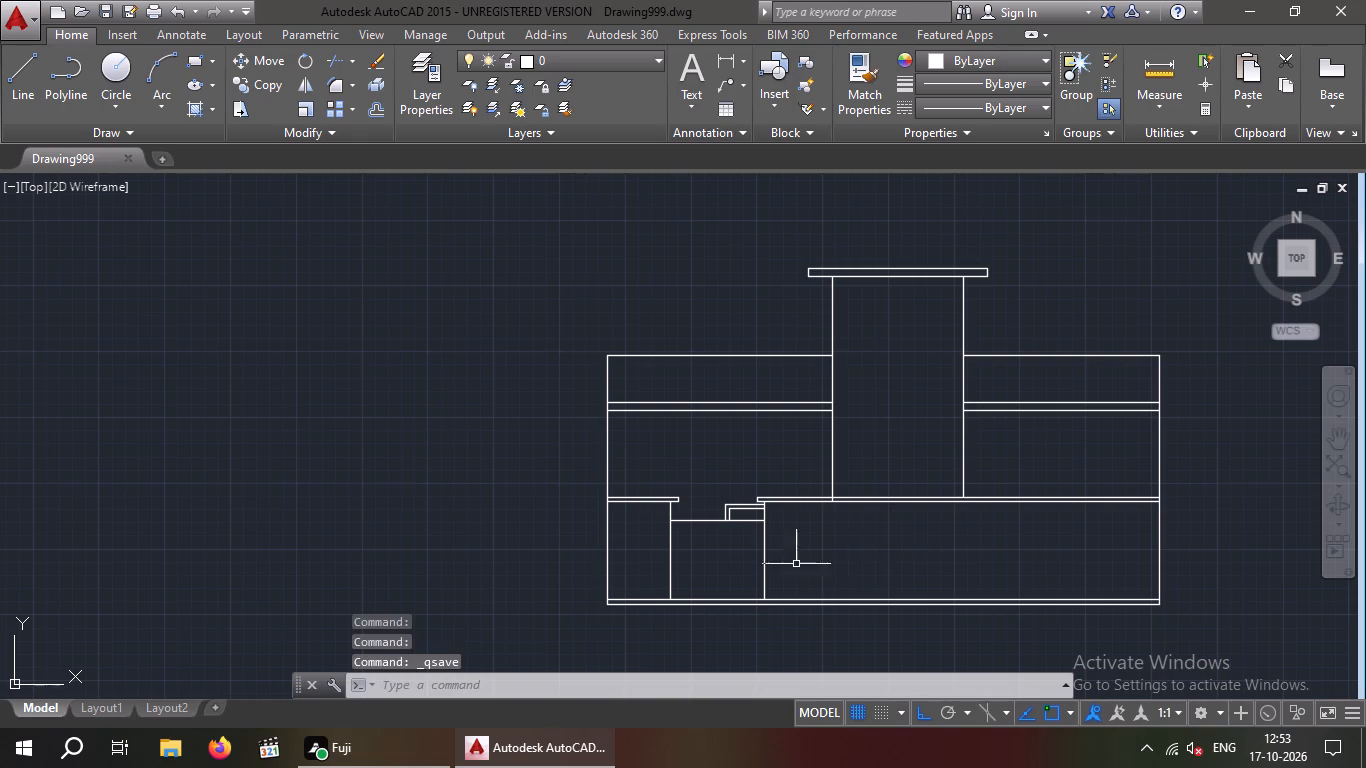
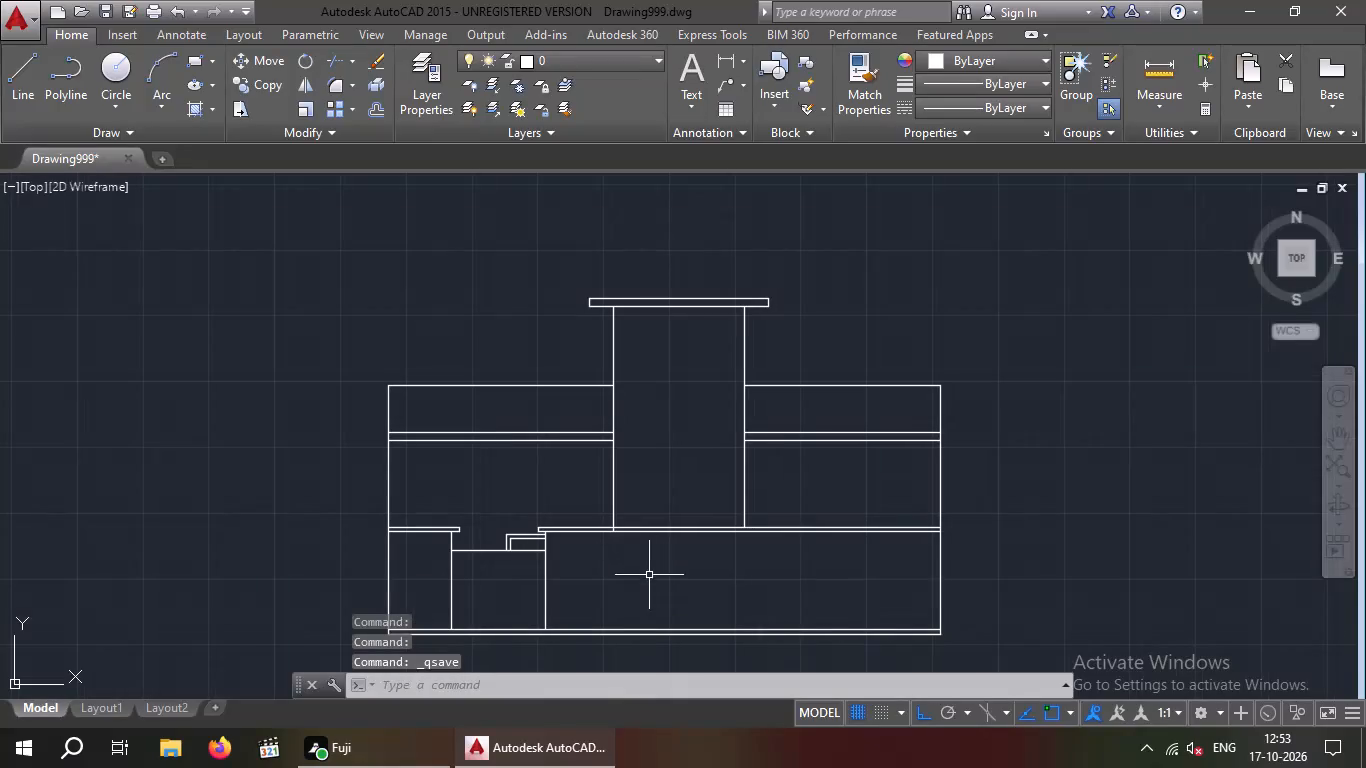
Offset the building's right and left outer wall lines 6" outward.
{"action": "middle_click_drag", "start_coordinate": [649, 574], "coordinate": [647, 550]}
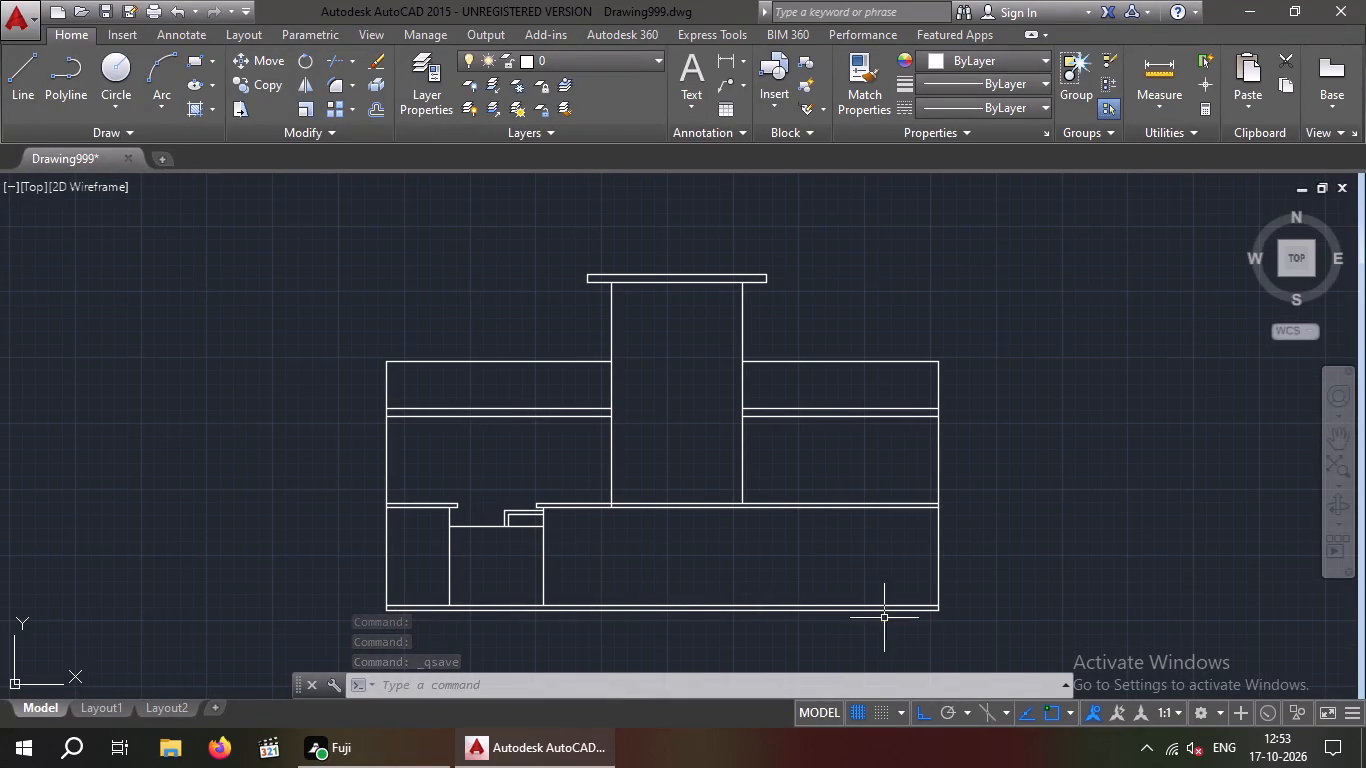
{"action": "scroll", "coordinate": [943, 409], "scroll_direction": "up", "scroll_amount": 2}
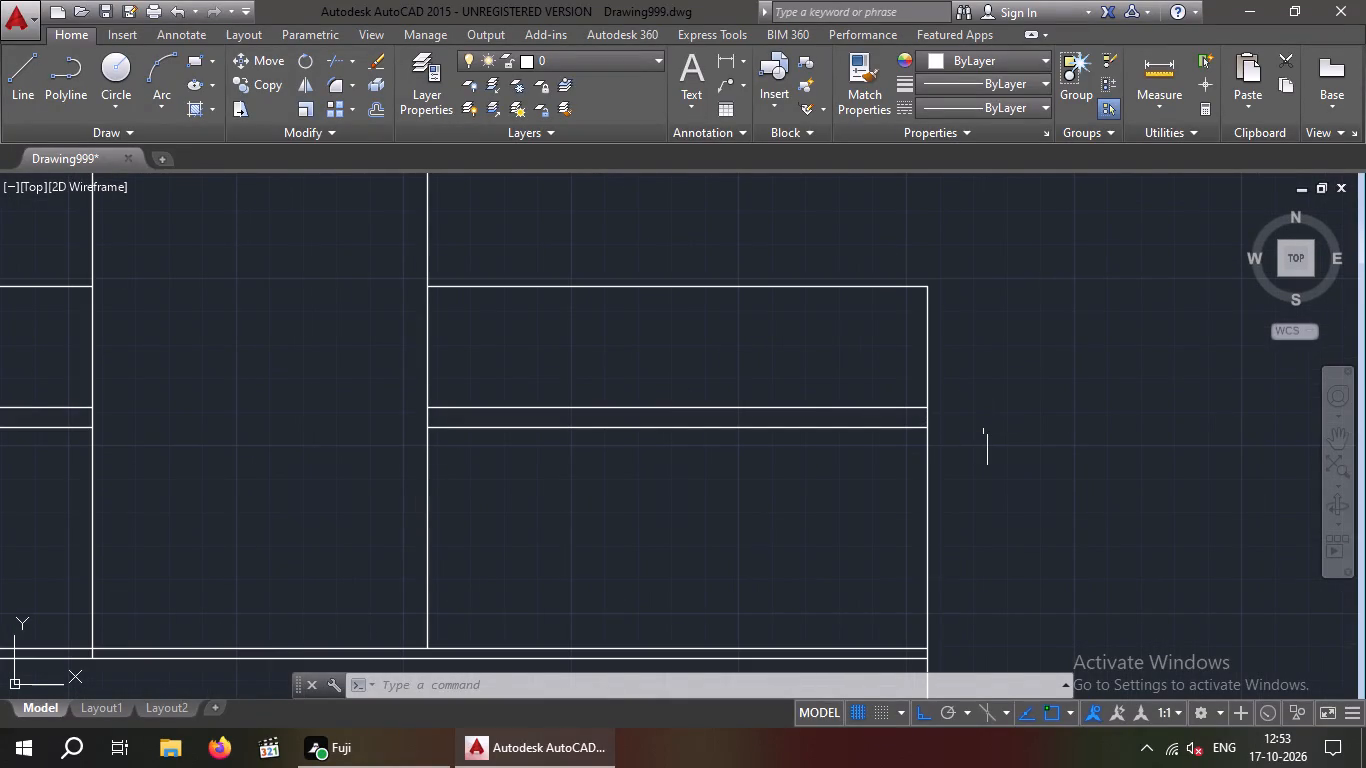
{"action": "key", "text": "o"}
{"action": "key", "text": "Return"}
{"action": "key", "text": "6"}
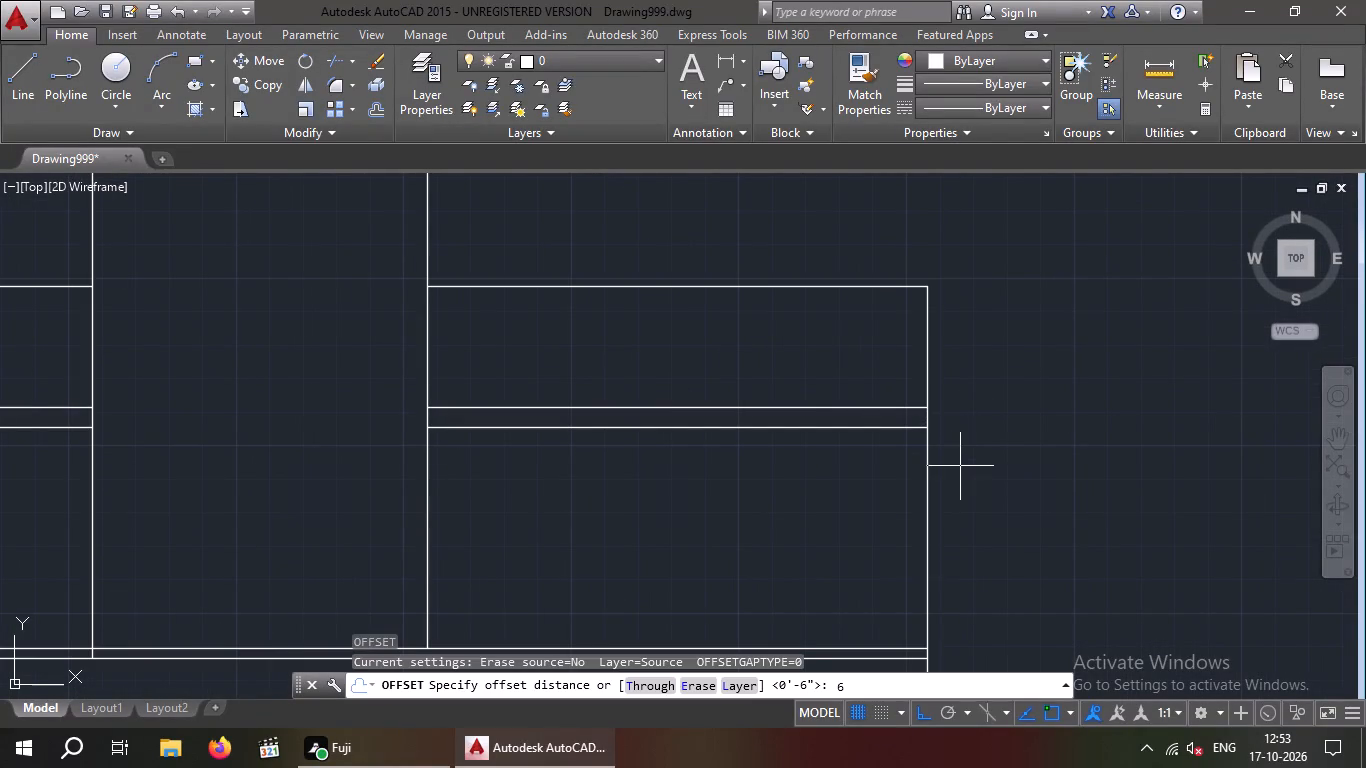
{"action": "key", "text": "shift+quotedbl"}
{"action": "key", "text": "Return"}
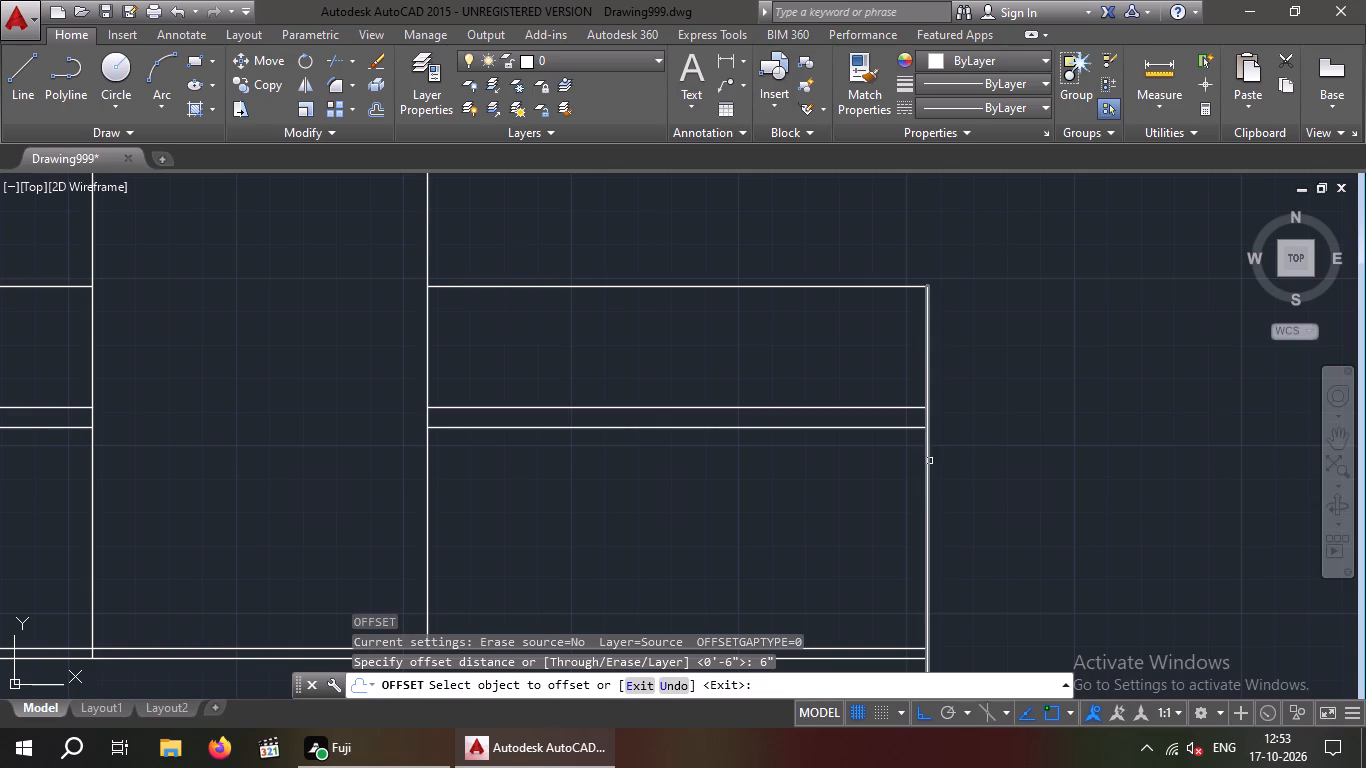
{"action": "left_click_drag", "start_coordinate": [929, 461], "coordinate": [973, 461]}
{"action": "left_click", "coordinate": [1070, 460]}
{"action": "scroll", "coordinate": [1052, 460], "scroll_direction": "down", "scroll_amount": 2}
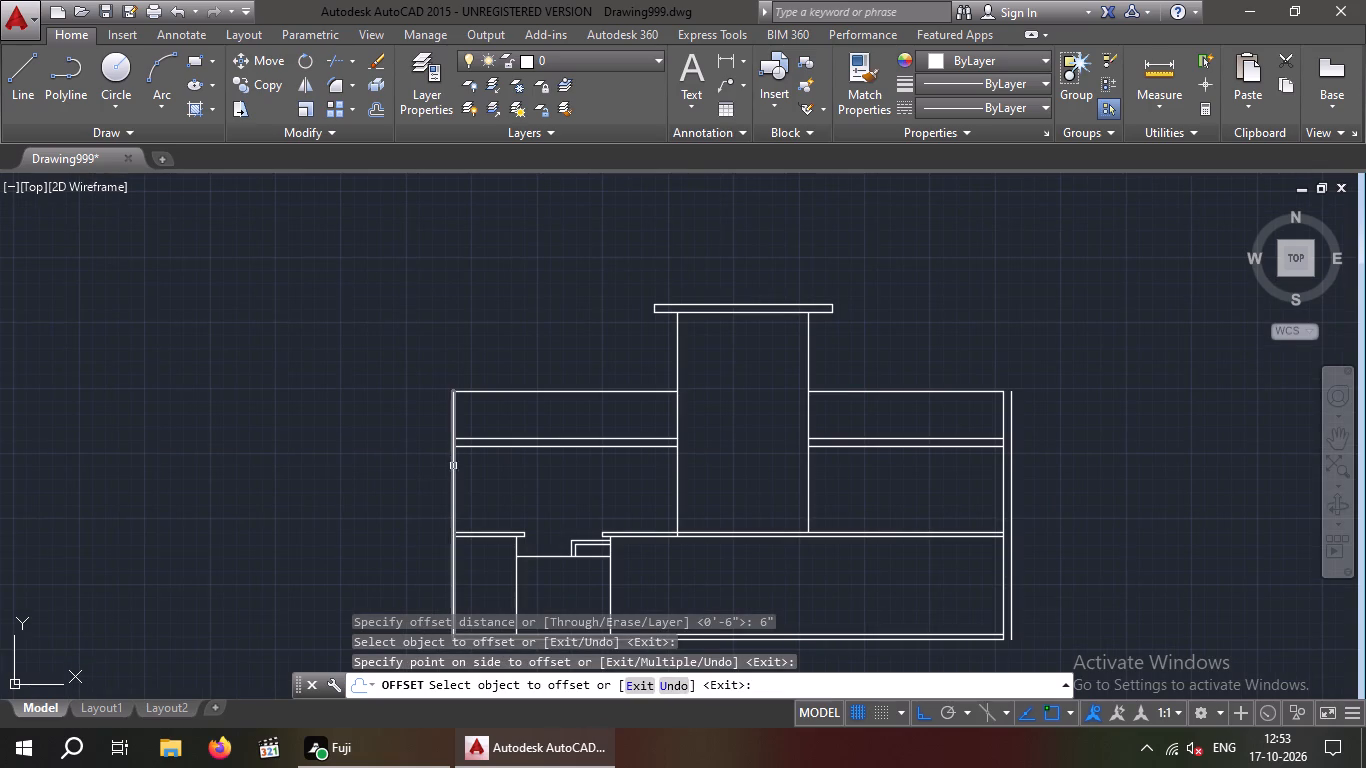
{"action": "left_click_drag", "start_coordinate": [453, 466], "coordinate": [424, 470]}
{"action": "left_click", "coordinate": [385, 471]}
{"action": "key", "text": "Escape"}
{"action": "key", "text": "Escape"}
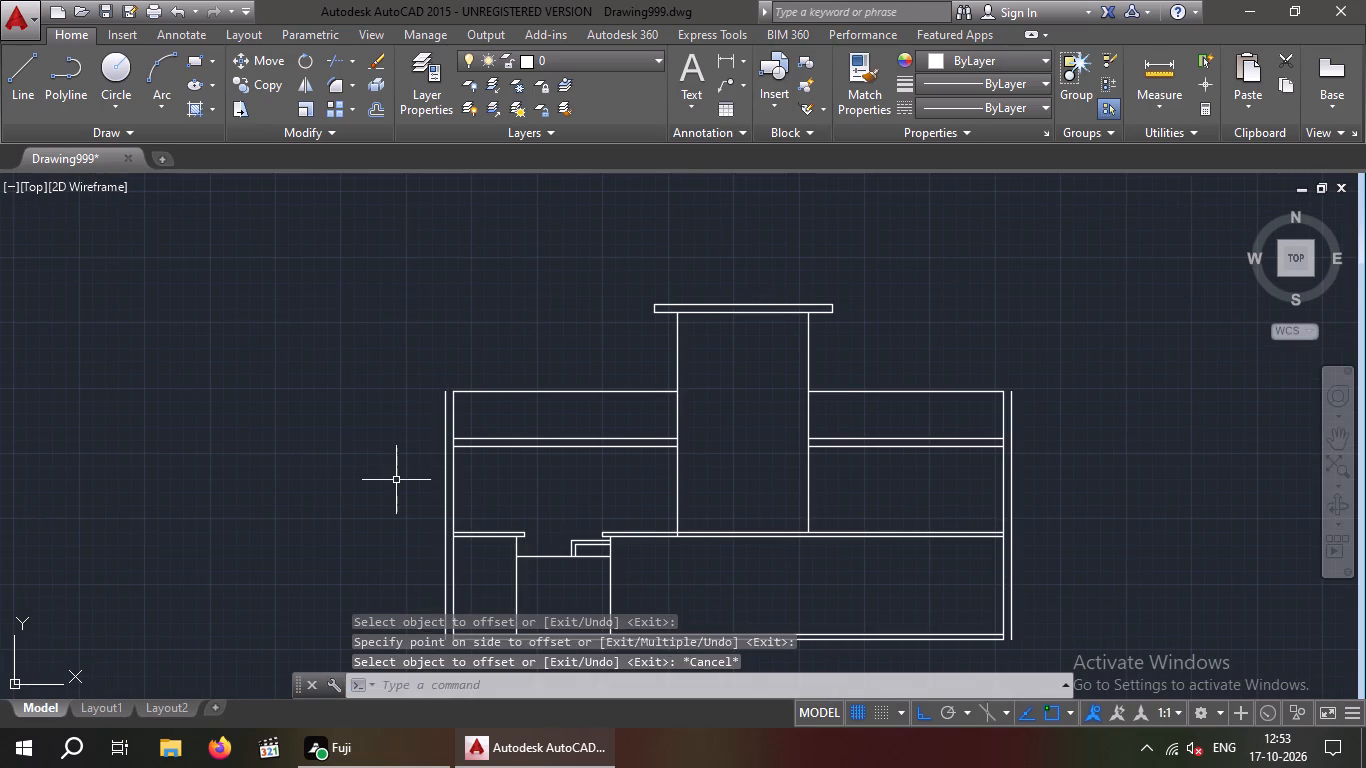
Extend the roof slab lines on both sides of the central tower out to the new outer offset lines.
{"action": "type", "text": "EX"}
{"action": "key", "text": "space"}
{"action": "key", "text": "space"}
{"action": "left_click", "coordinate": [512, 467]}
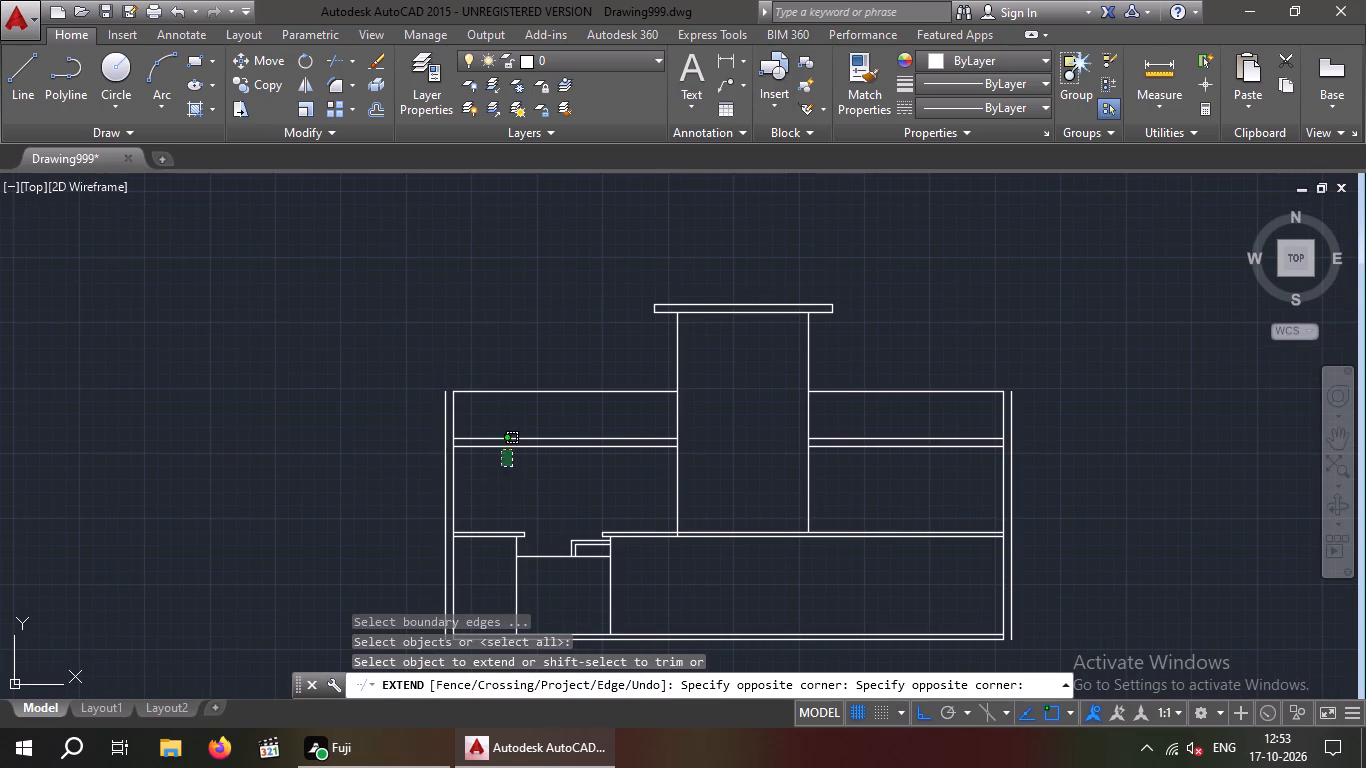
{"action": "left_click", "coordinate": [497, 430]}
{"action": "left_click_drag", "start_coordinate": [955, 494], "coordinate": [944, 485]}
{"action": "left_click", "coordinate": [942, 431]}
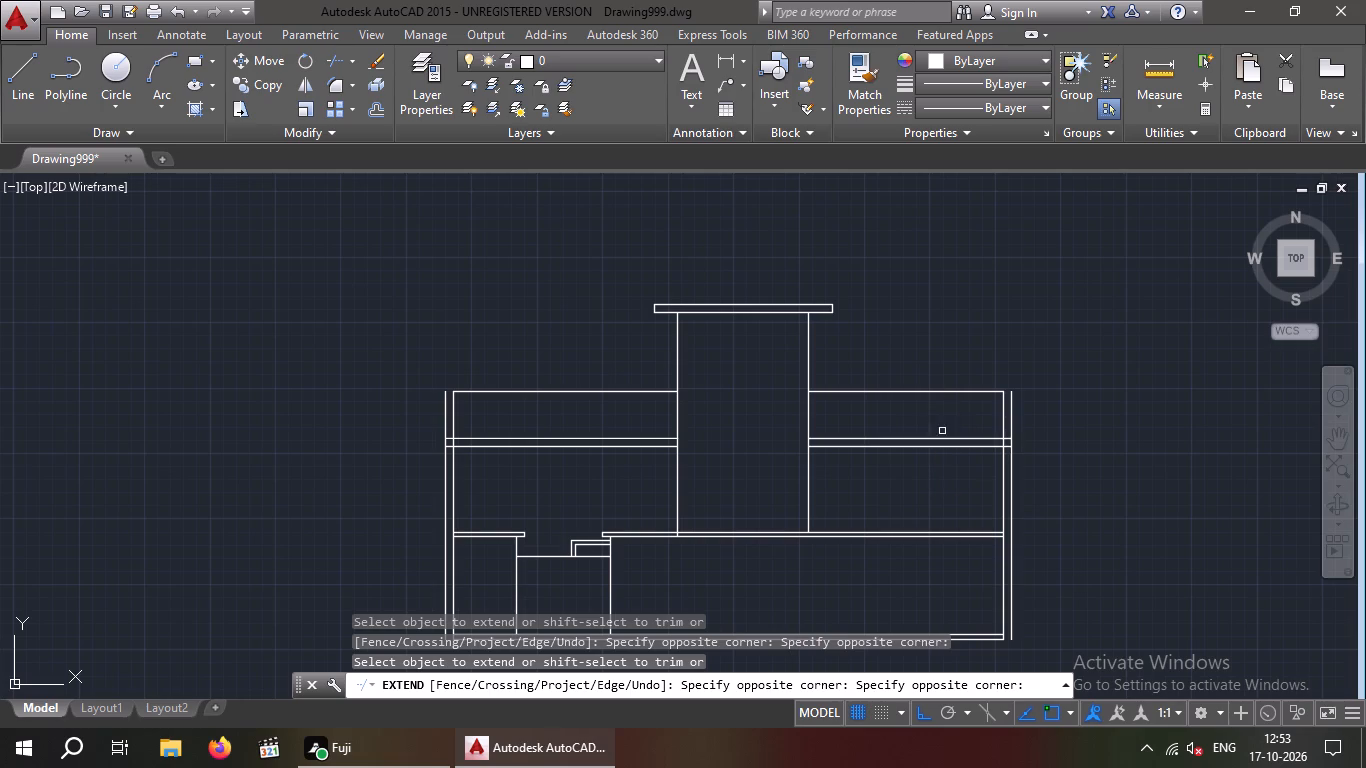
{"action": "key", "text": "Escape"}
{"action": "key", "text": "Escape"}
Trim the outer offset lines above and below the roof slab on both sides, keeping only the slab end caps.
{"action": "type", "text": "TR"}
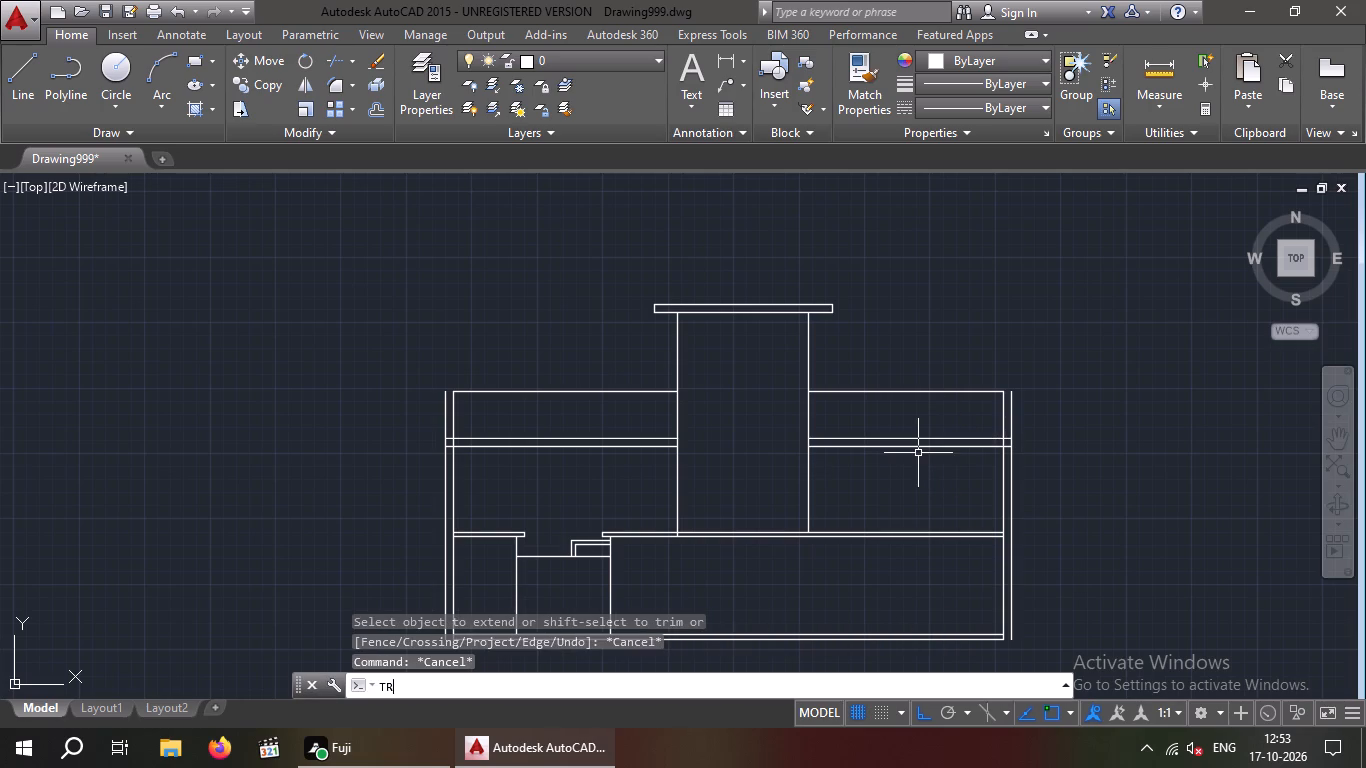
{"action": "key", "text": "space"}
{"action": "key", "text": "space"}
{"action": "left_click", "coordinate": [442, 425]}
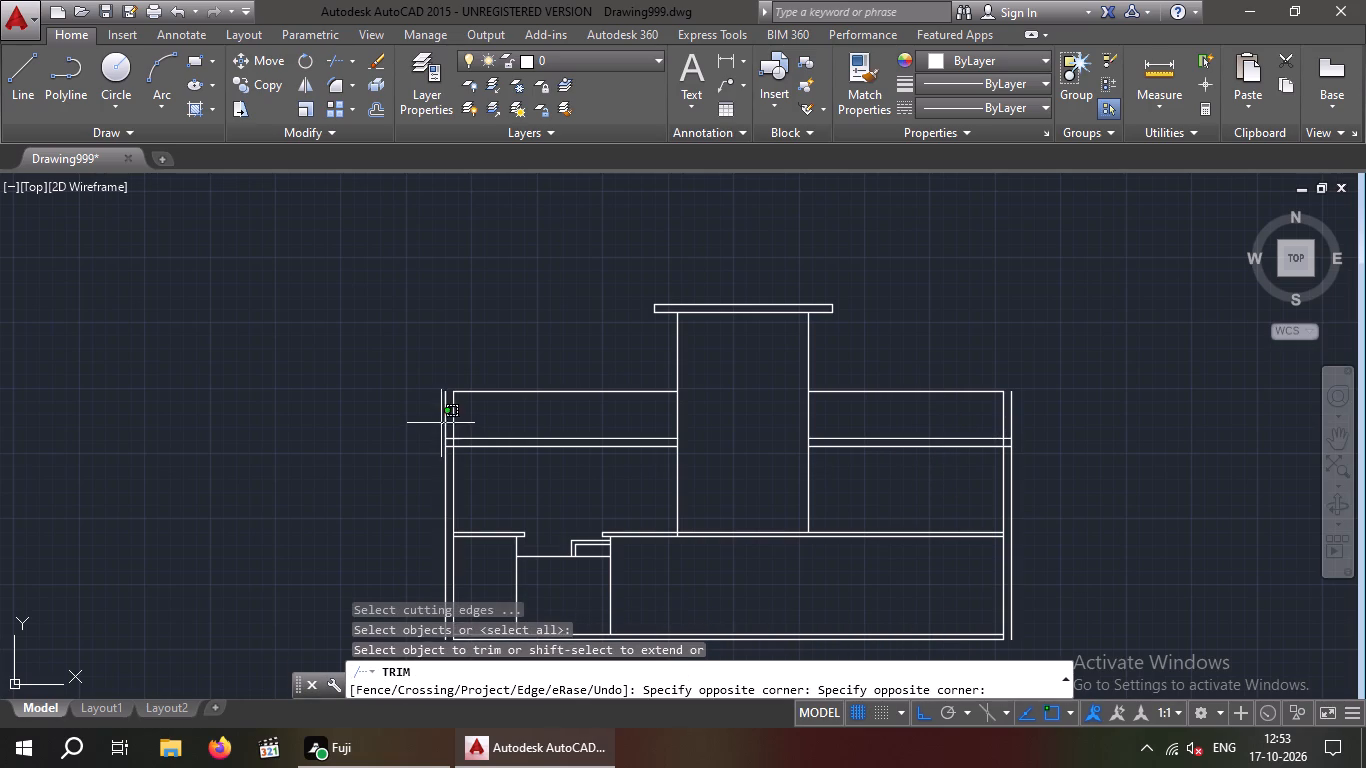
{"action": "left_click", "coordinate": [447, 424]}
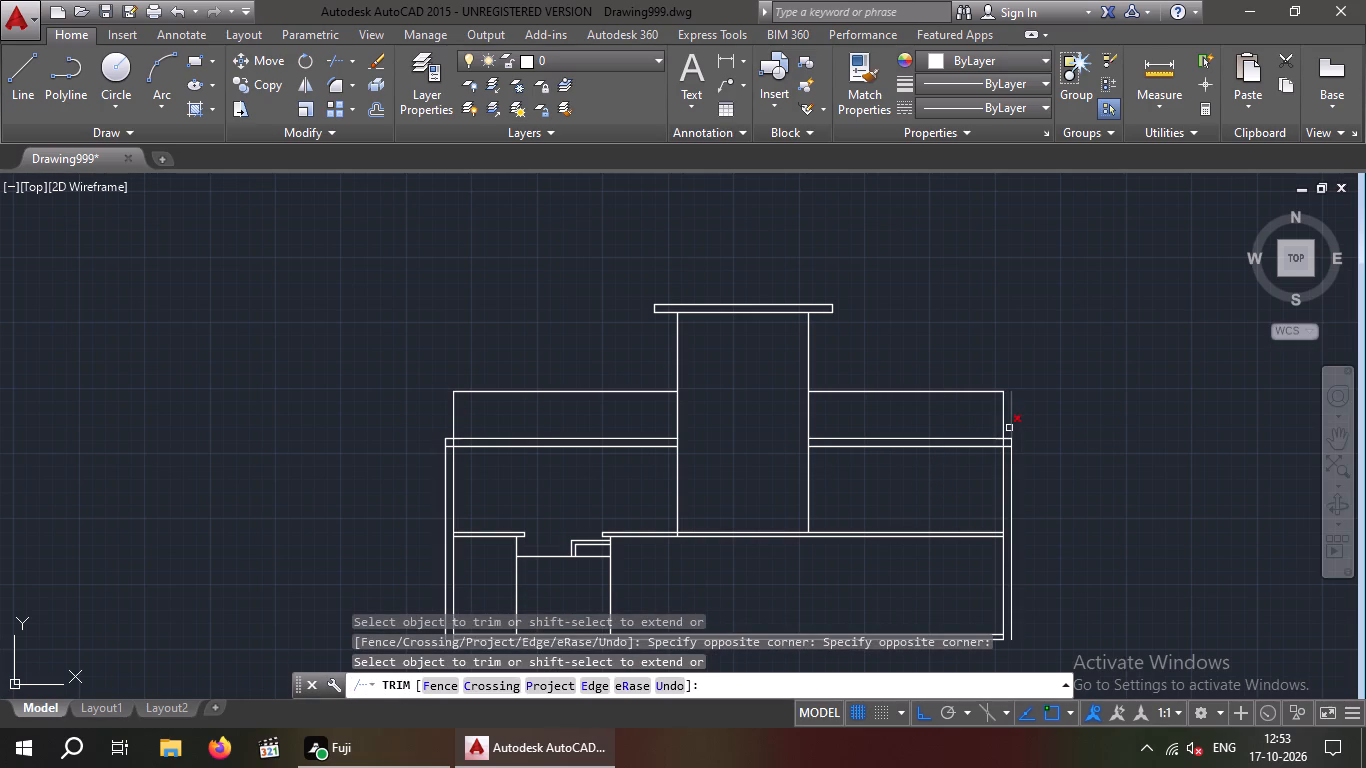
{"action": "left_click", "coordinate": [1010, 426]}
{"action": "left_click", "coordinate": [1010, 485]}
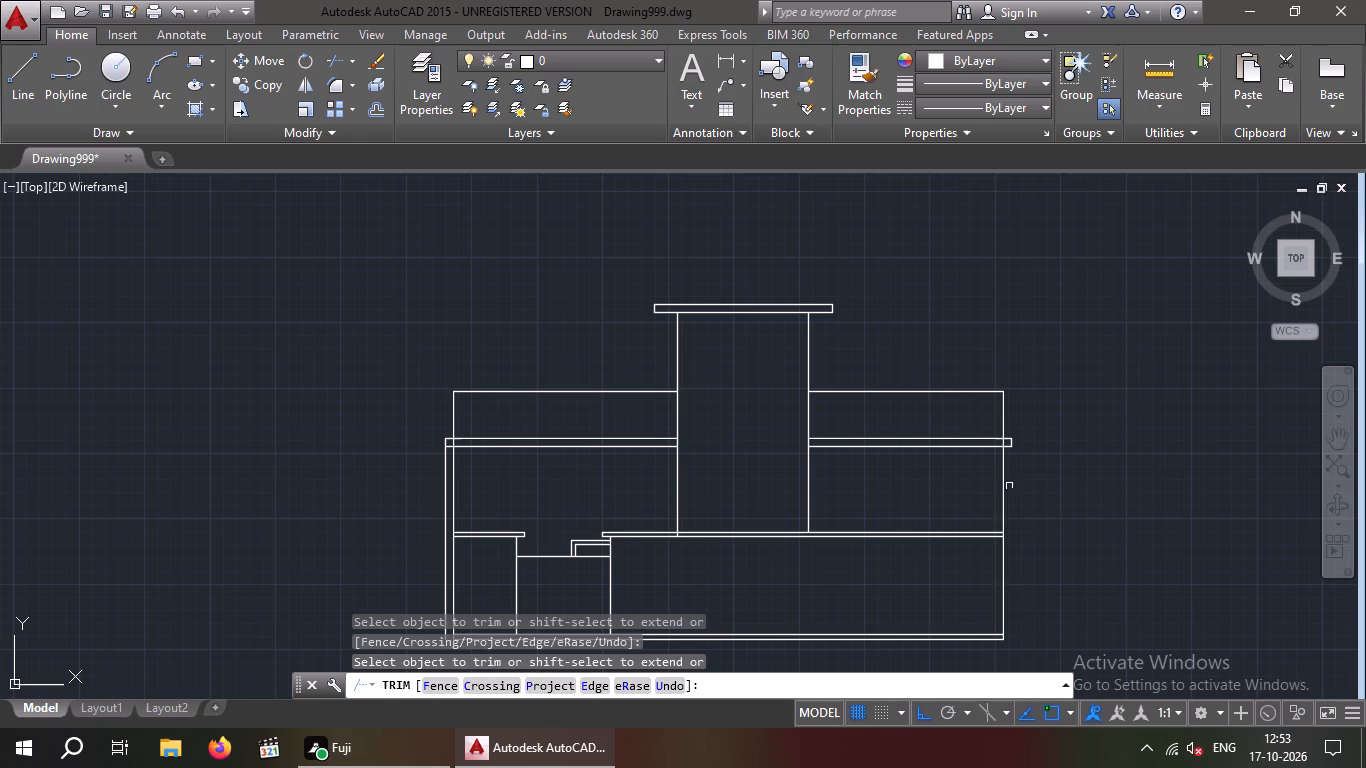
{"action": "left_click", "coordinate": [444, 476]}
Trim the outer wall line segments that cross inside the roof slab at its left and right ends.
{"action": "scroll", "coordinate": [448, 439], "scroll_direction": "up", "scroll_amount": 4}
{"action": "left_click", "coordinate": [462, 474]}
{"action": "scroll", "coordinate": [465, 471], "scroll_direction": "down", "scroll_amount": 2}
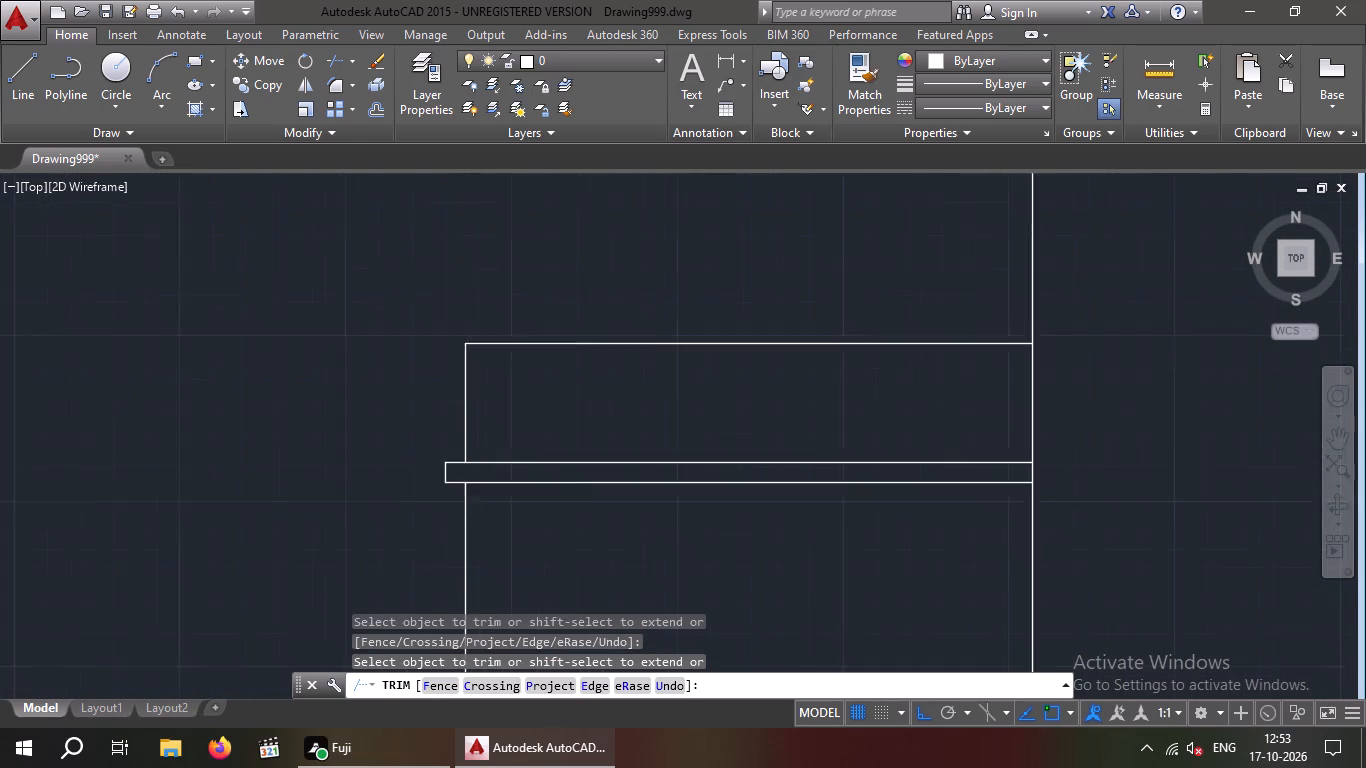
{"action": "scroll", "coordinate": [465, 471], "scroll_direction": "down", "scroll_amount": 2}
{"action": "scroll", "coordinate": [1008, 477], "scroll_direction": "up", "scroll_amount": 4}
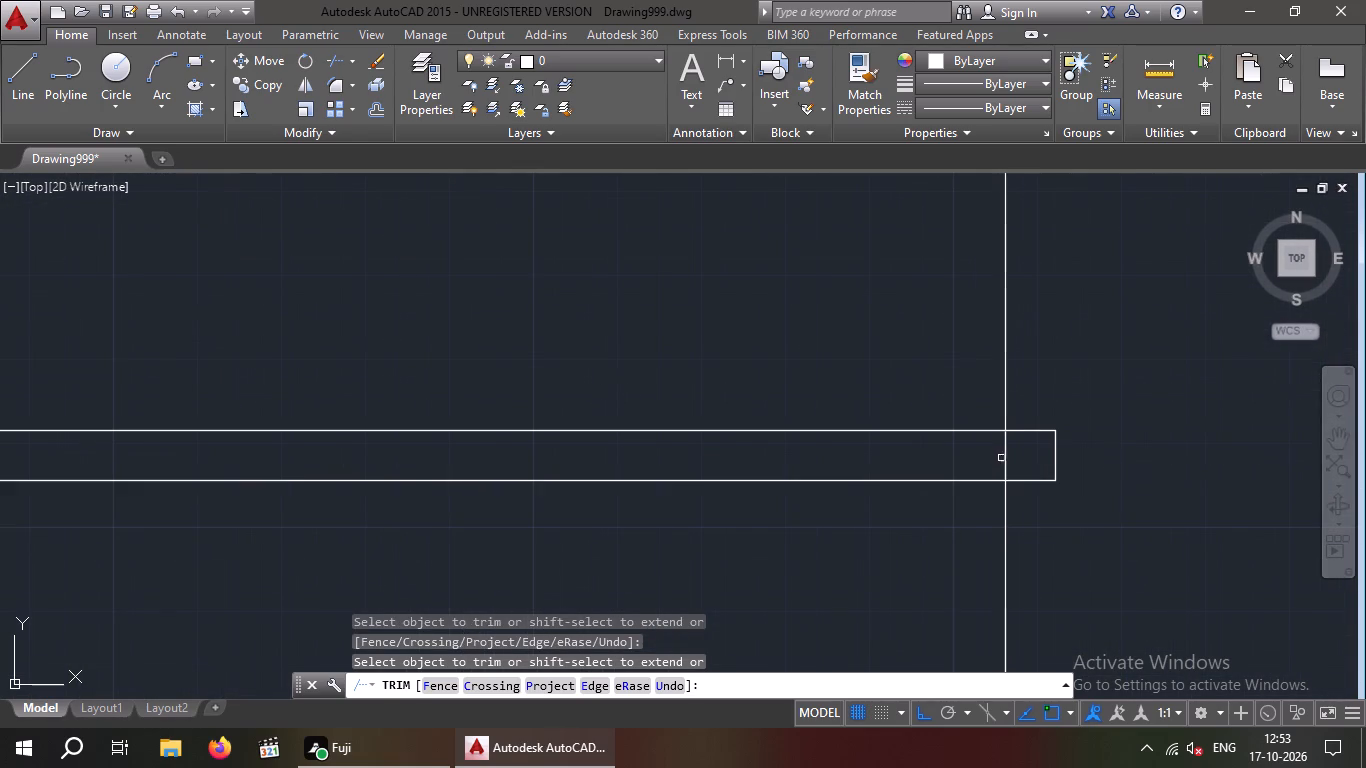
{"action": "left_click", "coordinate": [1004, 458]}
{"action": "scroll", "coordinate": [1002, 458], "scroll_direction": "down", "scroll_amount": 3}
{"action": "scroll", "coordinate": [1131, 485], "scroll_direction": "down", "scroll_amount": 2}
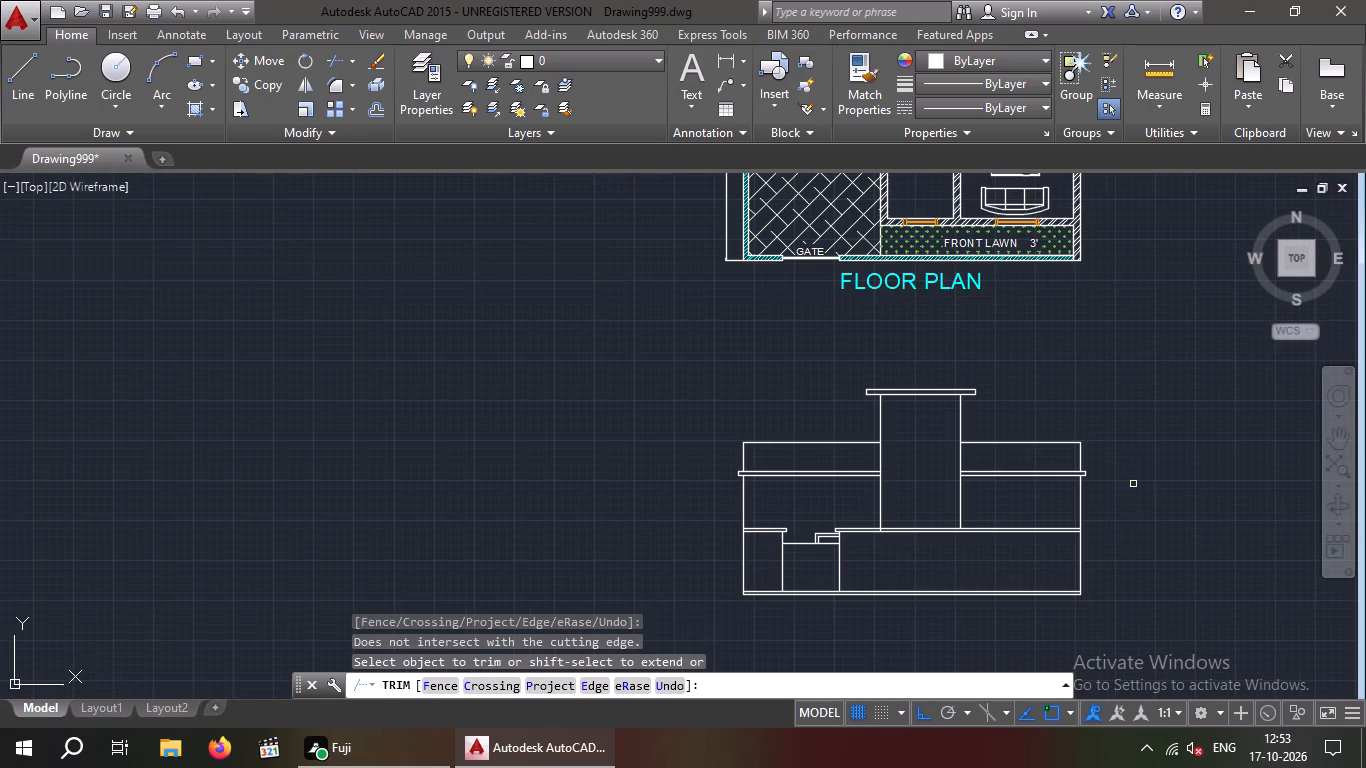
{"action": "key", "text": "Escape"}
{"action": "key", "text": "Escape"}
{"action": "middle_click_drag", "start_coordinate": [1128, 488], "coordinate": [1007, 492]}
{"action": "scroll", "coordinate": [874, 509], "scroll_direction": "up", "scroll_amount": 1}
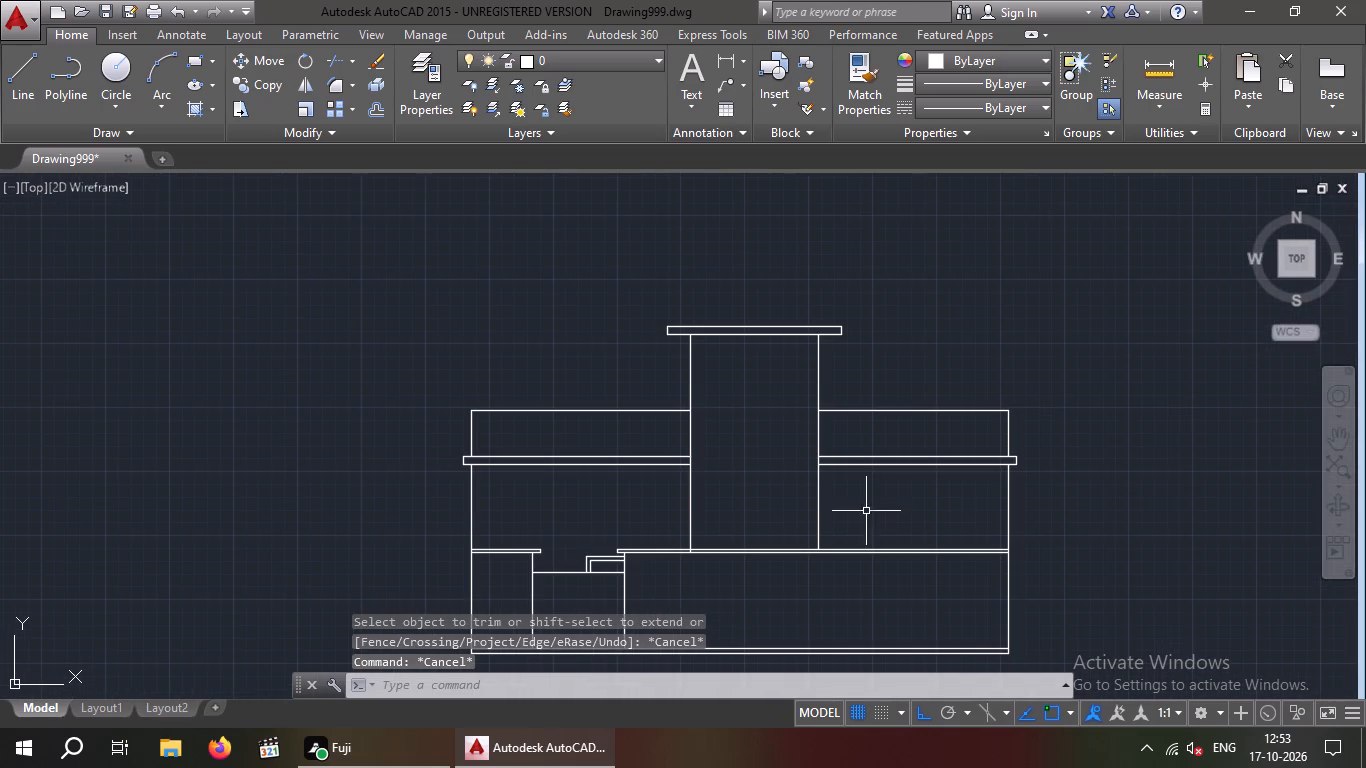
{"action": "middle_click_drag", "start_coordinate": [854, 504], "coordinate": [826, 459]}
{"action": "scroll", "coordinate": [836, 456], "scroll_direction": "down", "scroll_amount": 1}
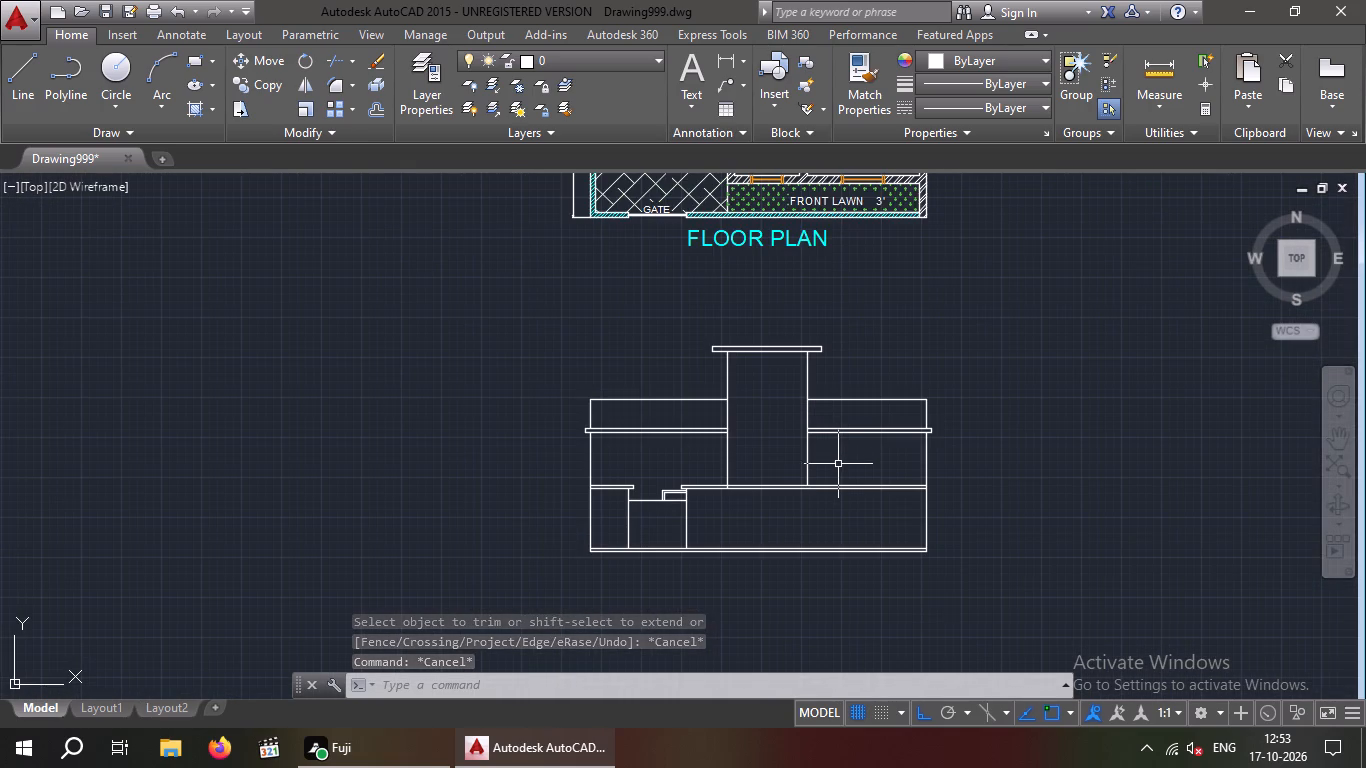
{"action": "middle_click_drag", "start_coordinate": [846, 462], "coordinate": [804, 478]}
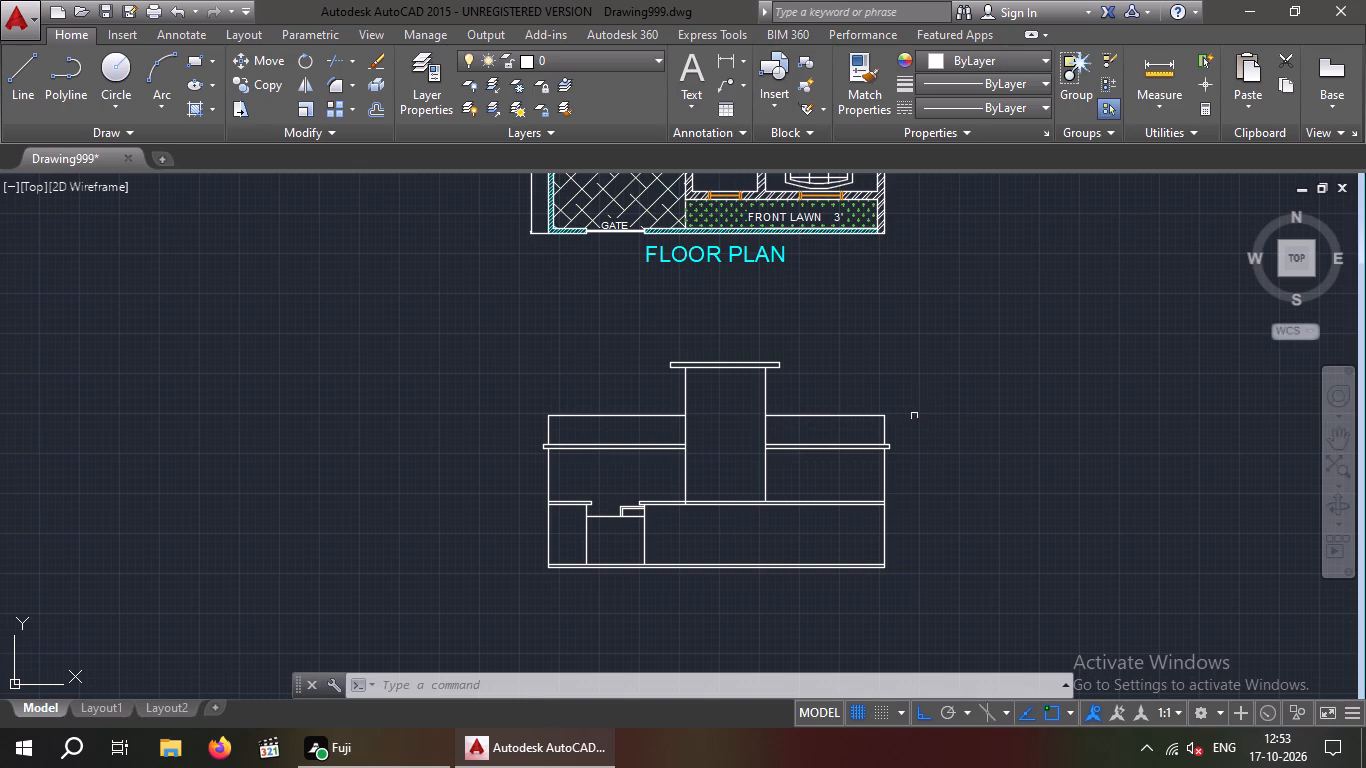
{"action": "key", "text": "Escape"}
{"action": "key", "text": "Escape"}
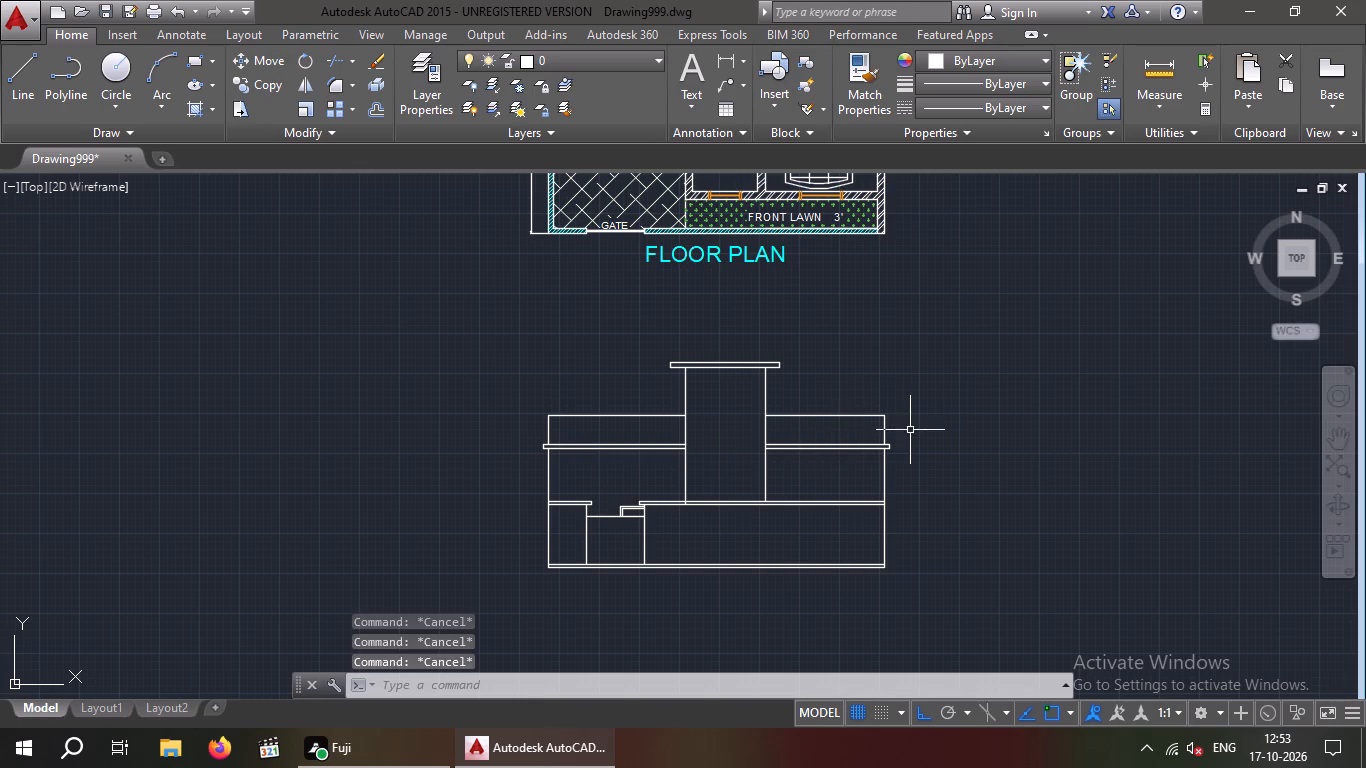
Offset the outer vertical lines of the left and right roof parapets 9" inward.
{"action": "key", "text": "o"}
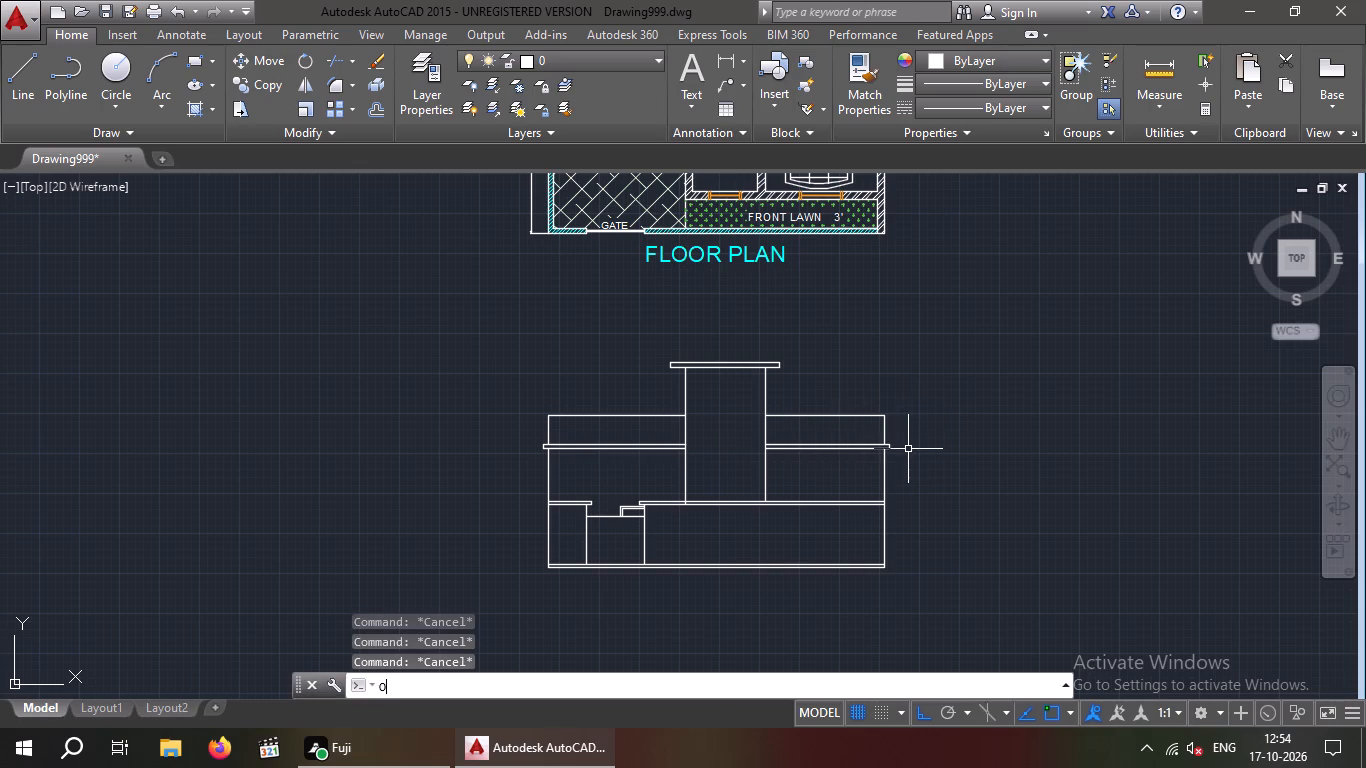
{"action": "key", "text": "Return"}
{"action": "key", "text": "9"}
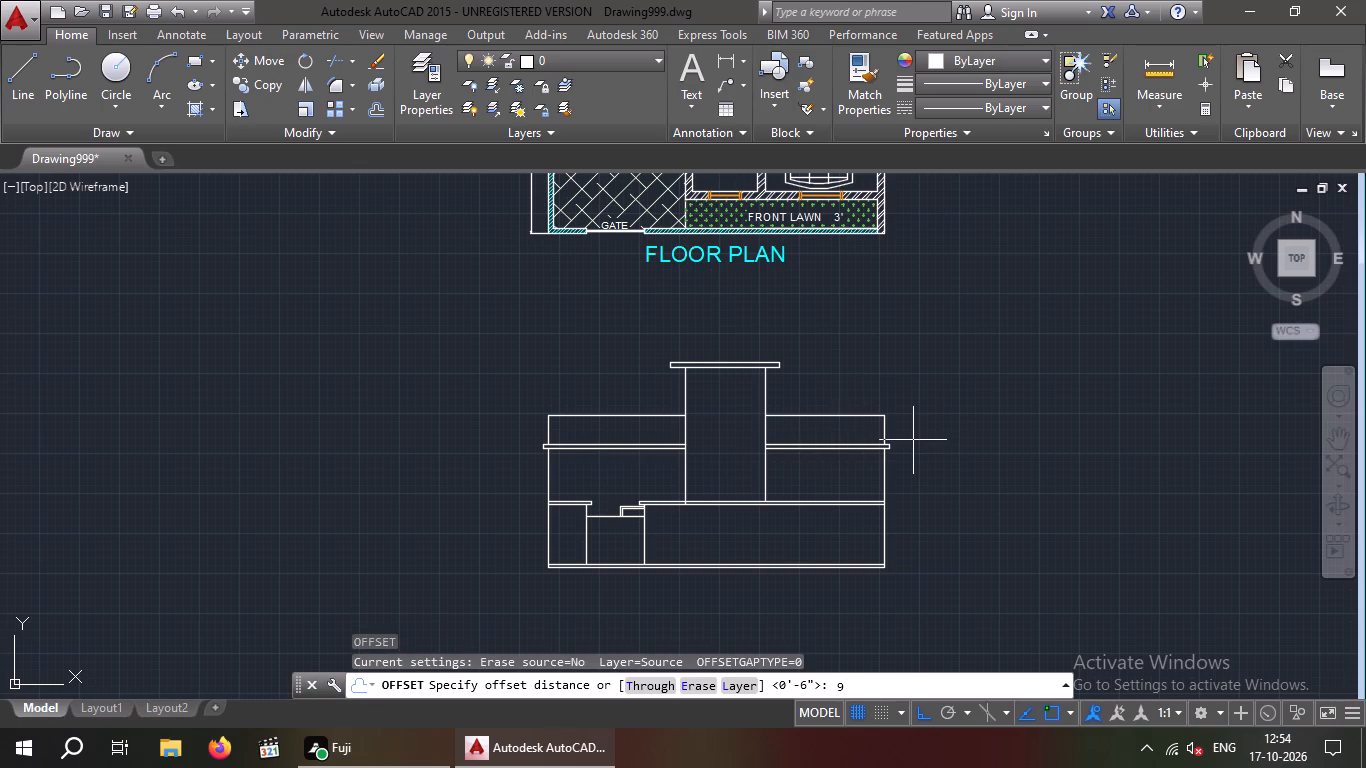
{"action": "key", "text": "shift+quotedbl"}
{"action": "key", "text": "Return"}
{"action": "scroll", "coordinate": [543, 436], "scroll_direction": "up", "scroll_amount": 2}
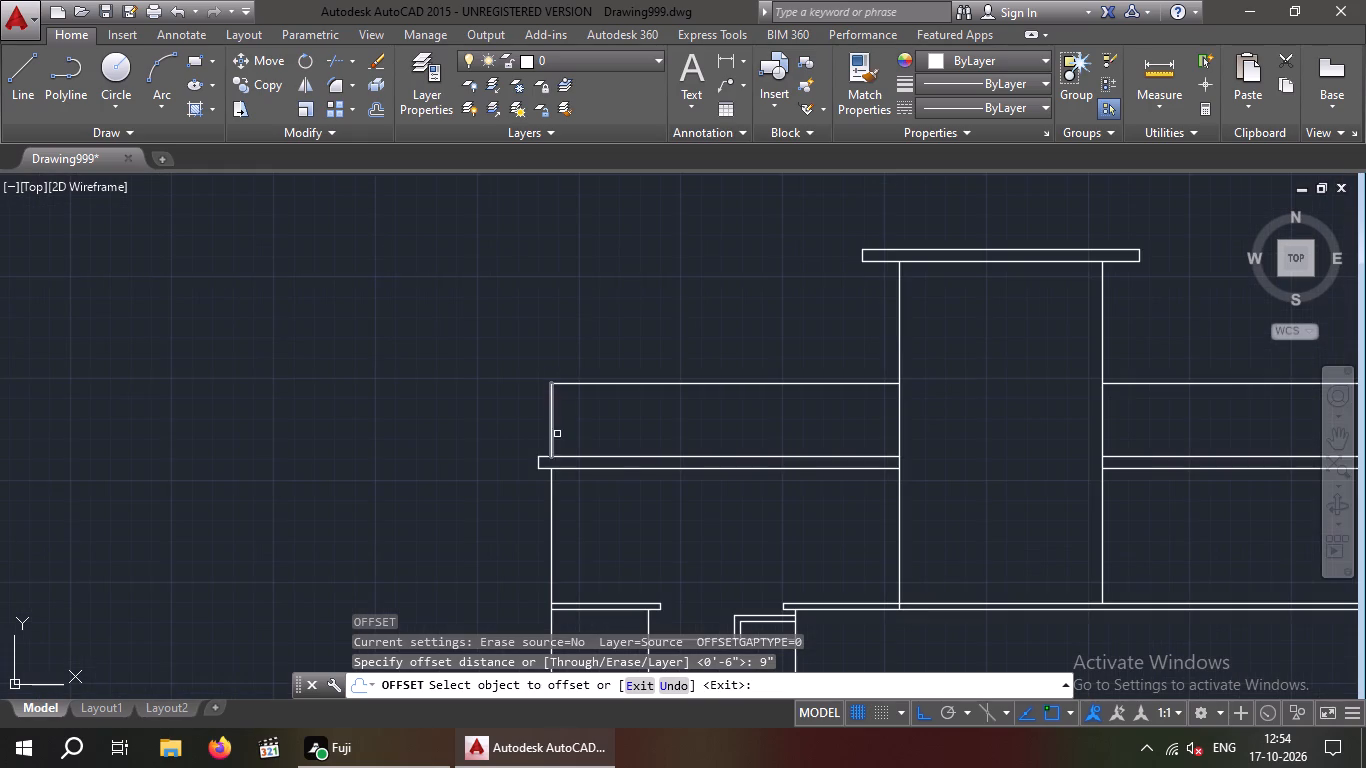
{"action": "left_click", "coordinate": [551, 433]}
{"action": "left_click", "coordinate": [610, 435]}
{"action": "scroll", "coordinate": [611, 433], "scroll_direction": "down", "scroll_amount": 1}
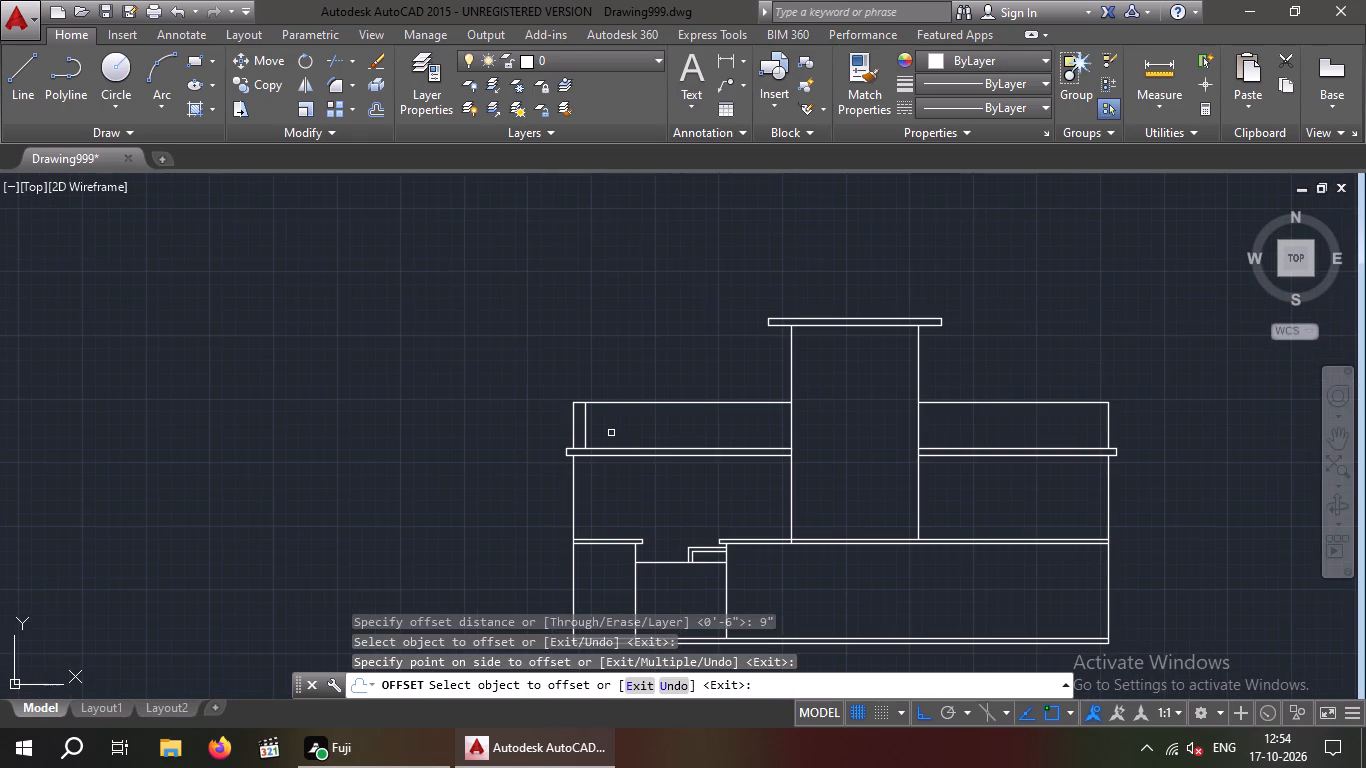
{"action": "left_click_drag", "start_coordinate": [1109, 428], "coordinate": [1085, 436]}
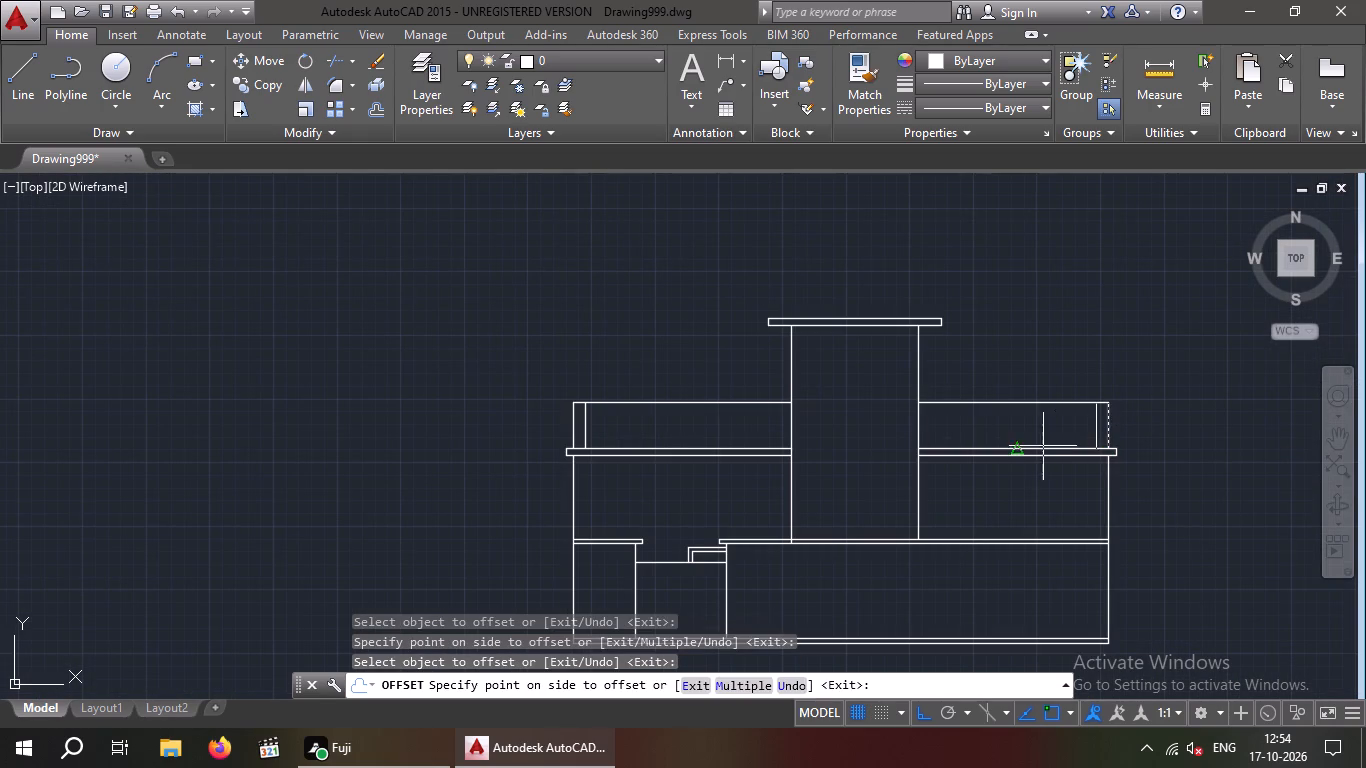
{"action": "left_click", "coordinate": [1040, 446]}
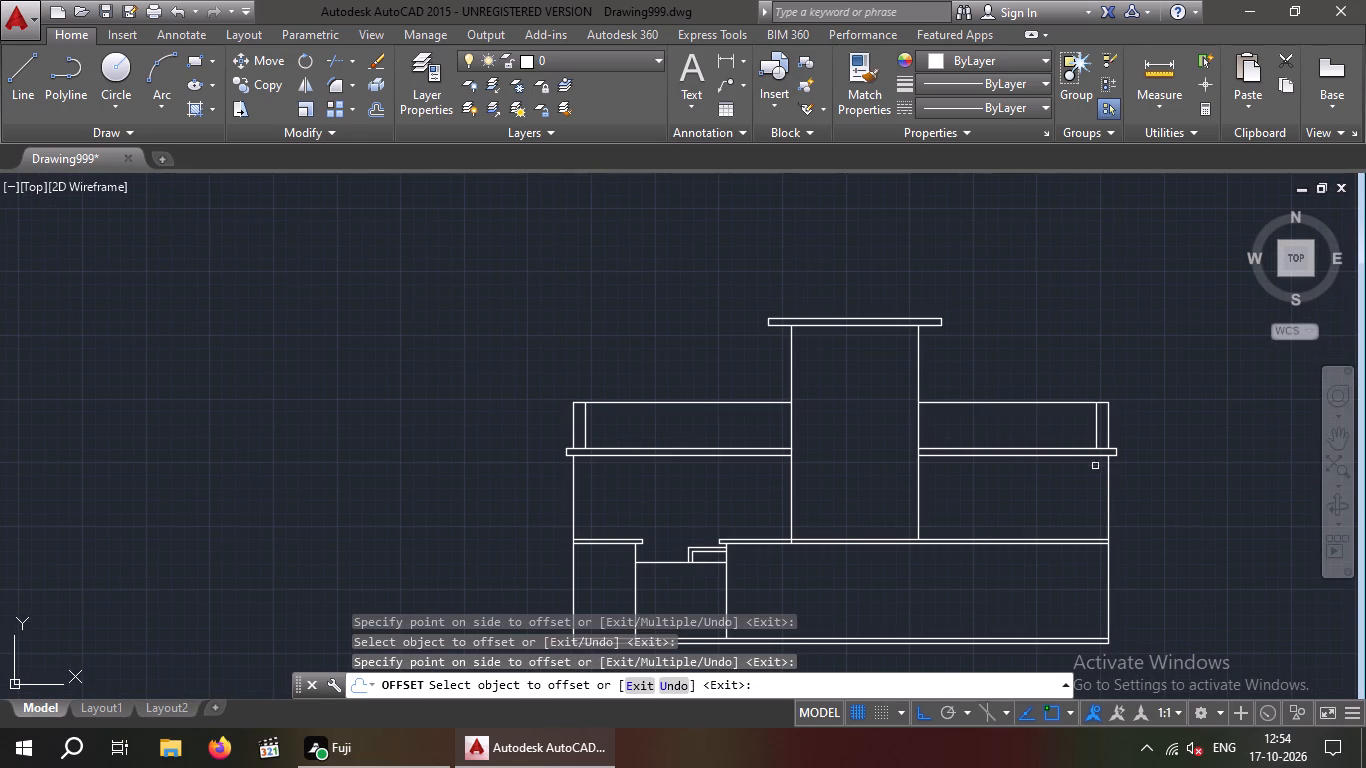
{"action": "scroll", "coordinate": [1032, 479], "scroll_direction": "down", "scroll_amount": 2}
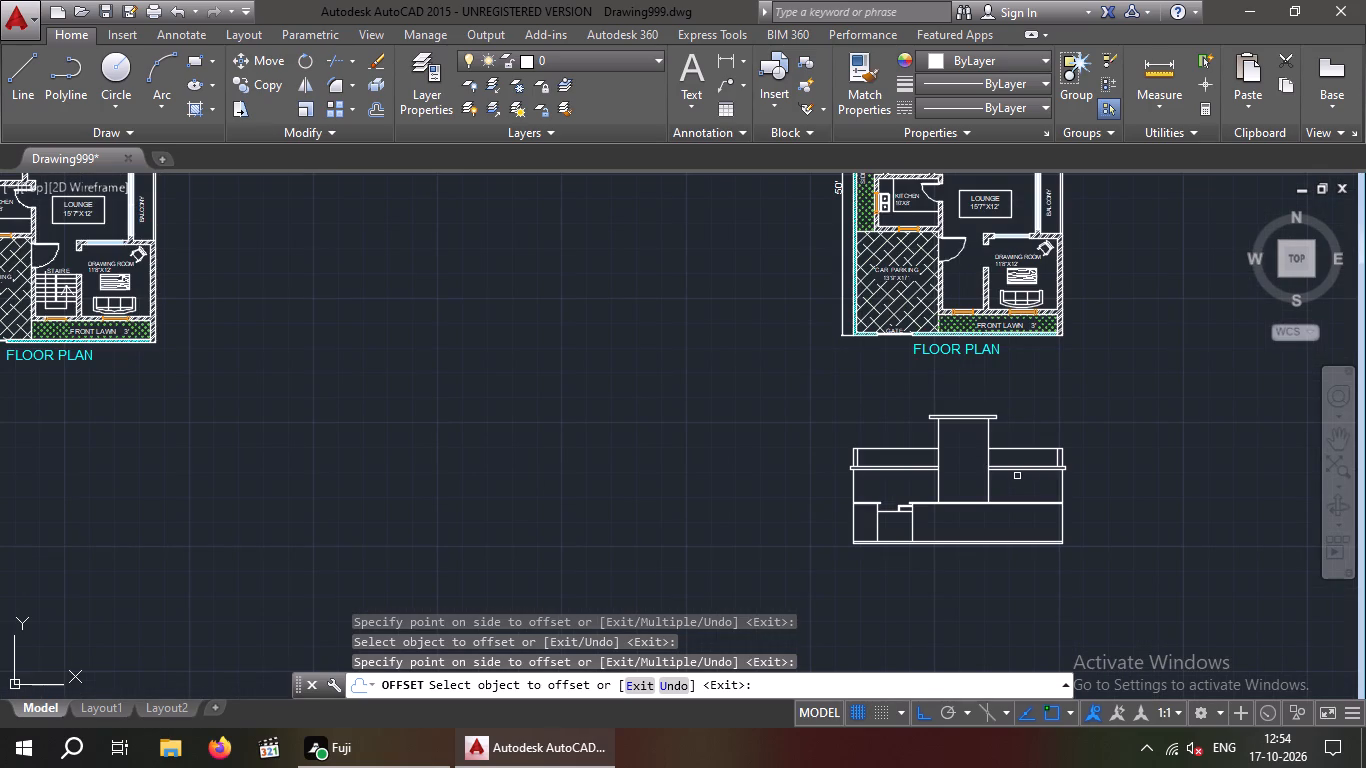
{"action": "key", "text": "Escape"}
{"action": "key", "text": "Escape"}
{"action": "key", "text": "Escape"}
{"action": "key", "text": "Escape"}
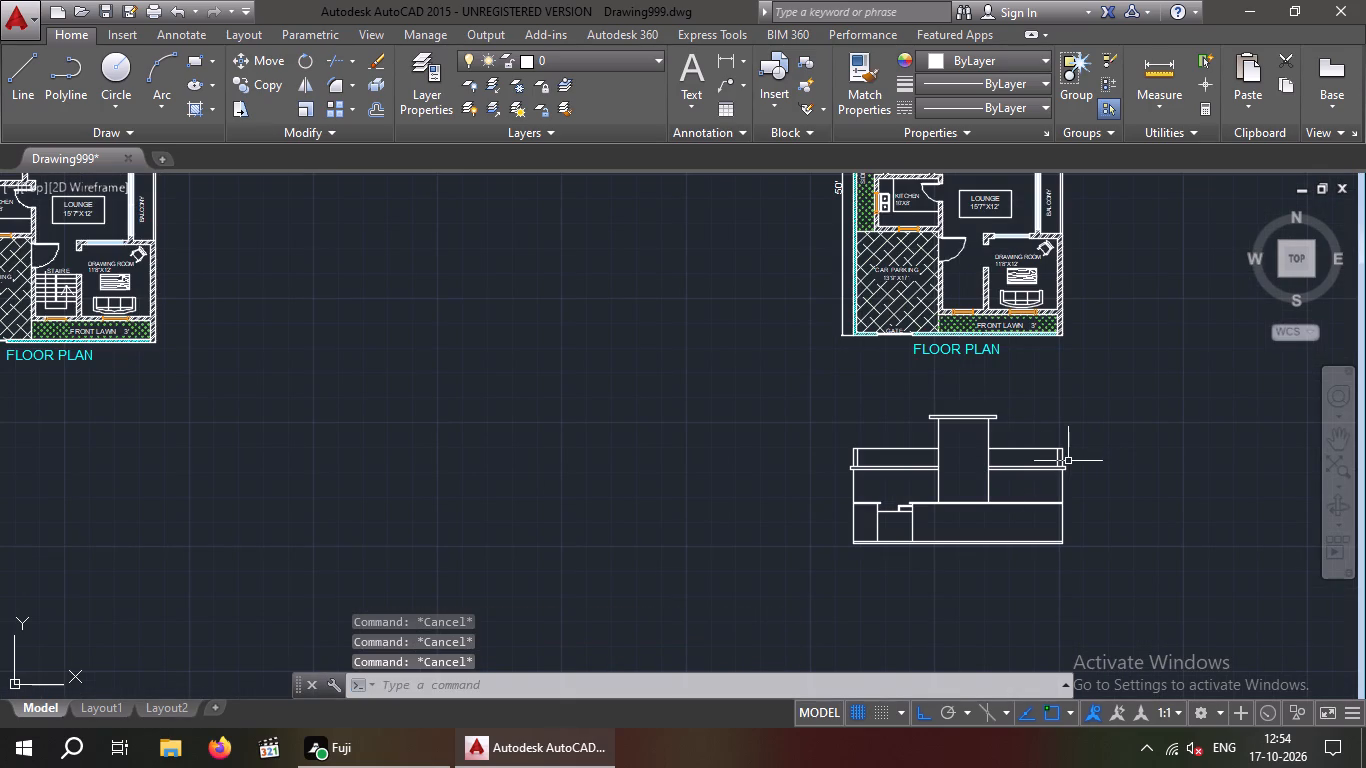
Offset the right outer wall line below the roof slab 9" inward.
{"action": "scroll", "coordinate": [1067, 462], "scroll_direction": "down", "scroll_amount": 1}
{"action": "scroll", "coordinate": [1067, 462], "scroll_direction": "up", "scroll_amount": 2}
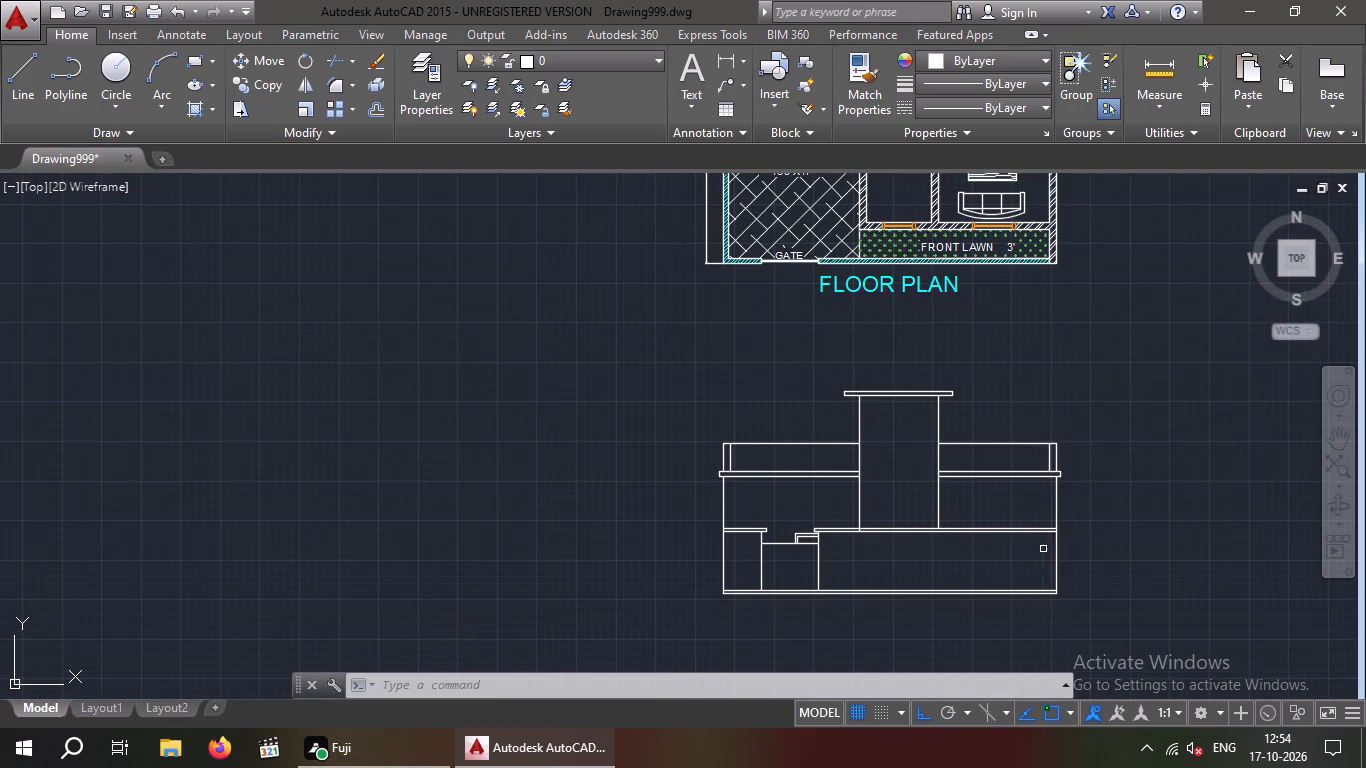
{"action": "scroll", "coordinate": [1054, 553], "scroll_direction": "up", "scroll_amount": 2}
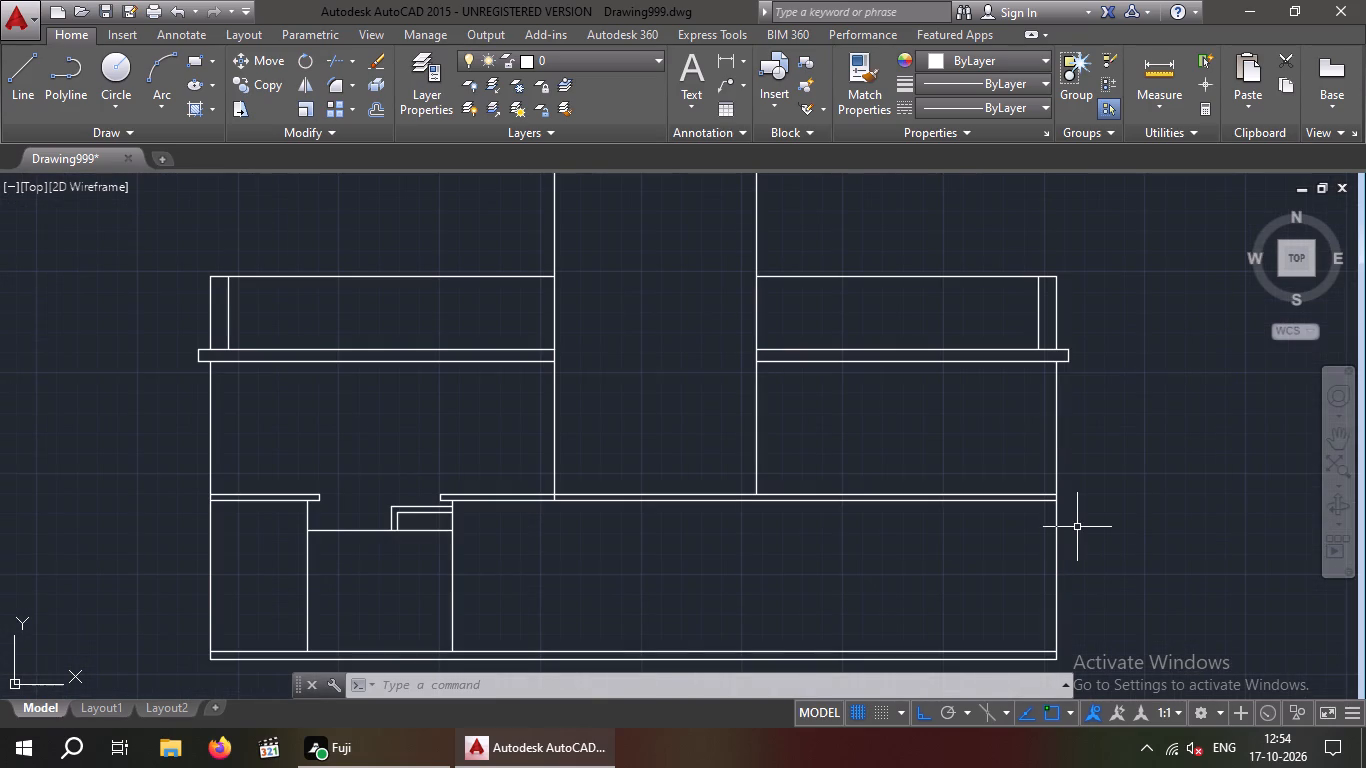
{"action": "key", "text": "o"}
{"action": "key", "text": "Return"}
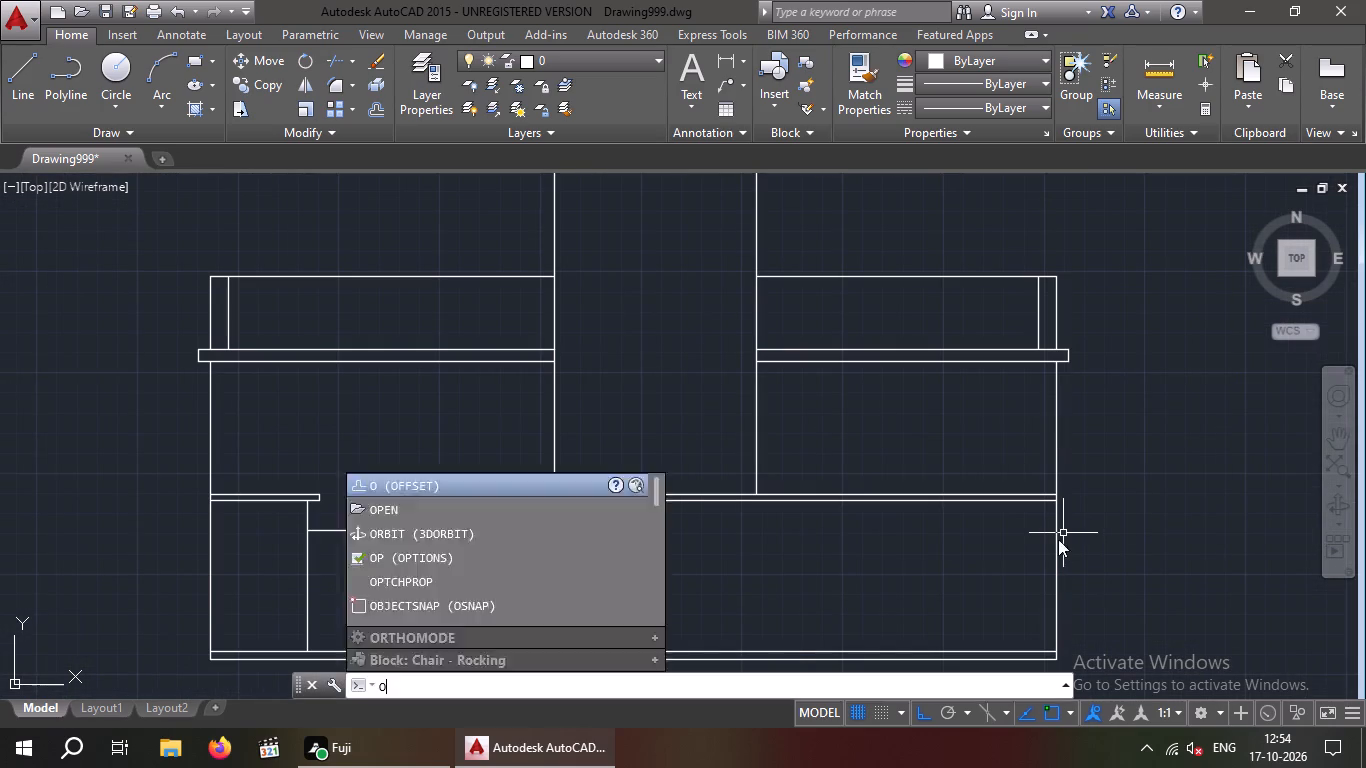
{"action": "key", "text": "9"}
{"action": "key", "text": "shift+quotedbl"}
{"action": "key", "text": "Return"}
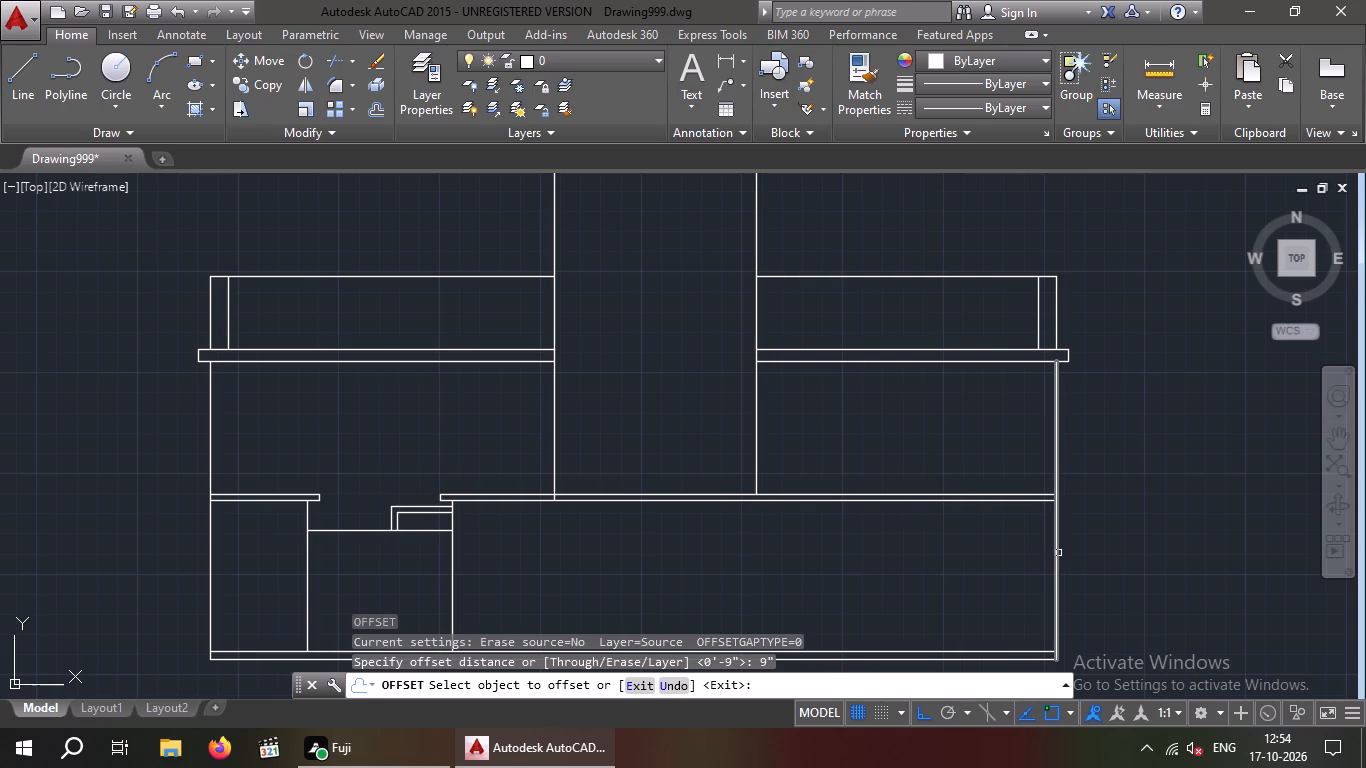
{"action": "left_click", "coordinate": [1059, 552]}
{"action": "left_click", "coordinate": [1033, 560]}
{"action": "key", "text": "Escape"}
{"action": "key", "text": "Escape"}
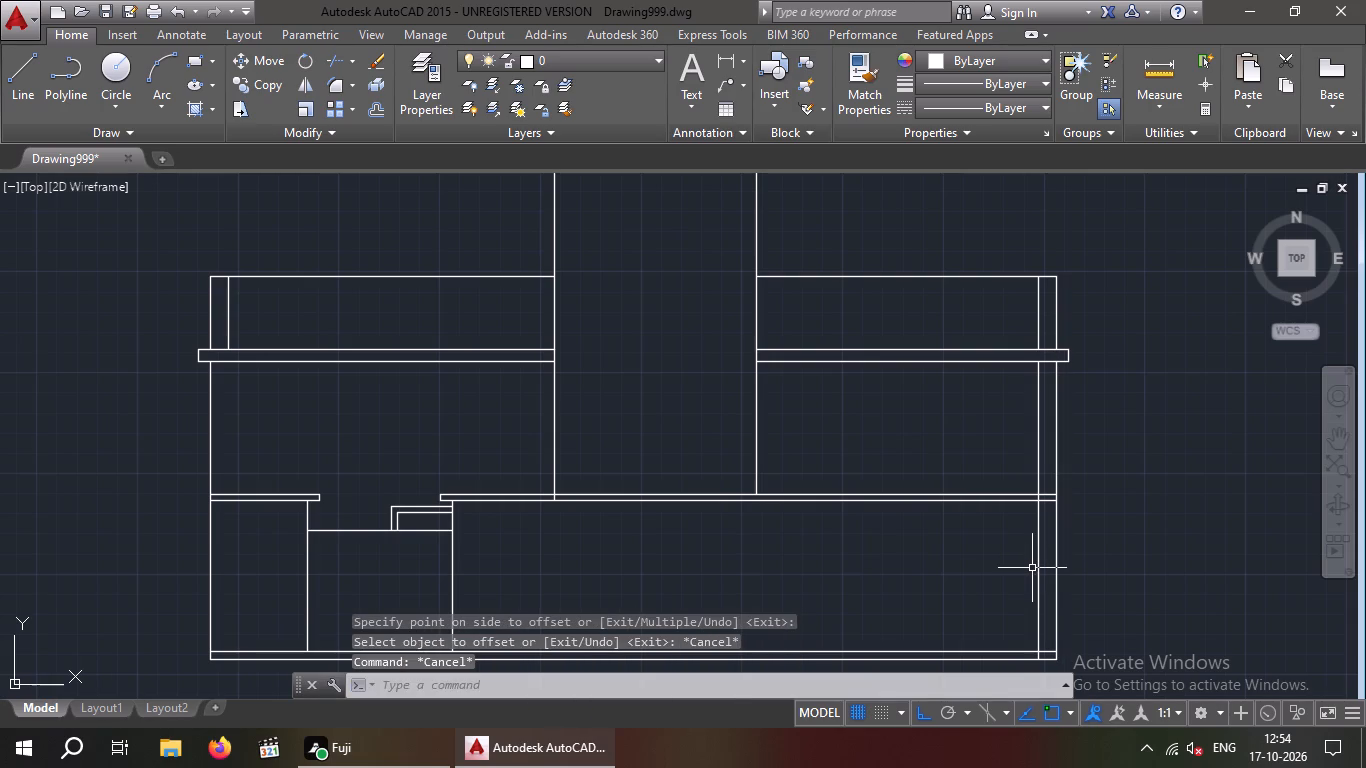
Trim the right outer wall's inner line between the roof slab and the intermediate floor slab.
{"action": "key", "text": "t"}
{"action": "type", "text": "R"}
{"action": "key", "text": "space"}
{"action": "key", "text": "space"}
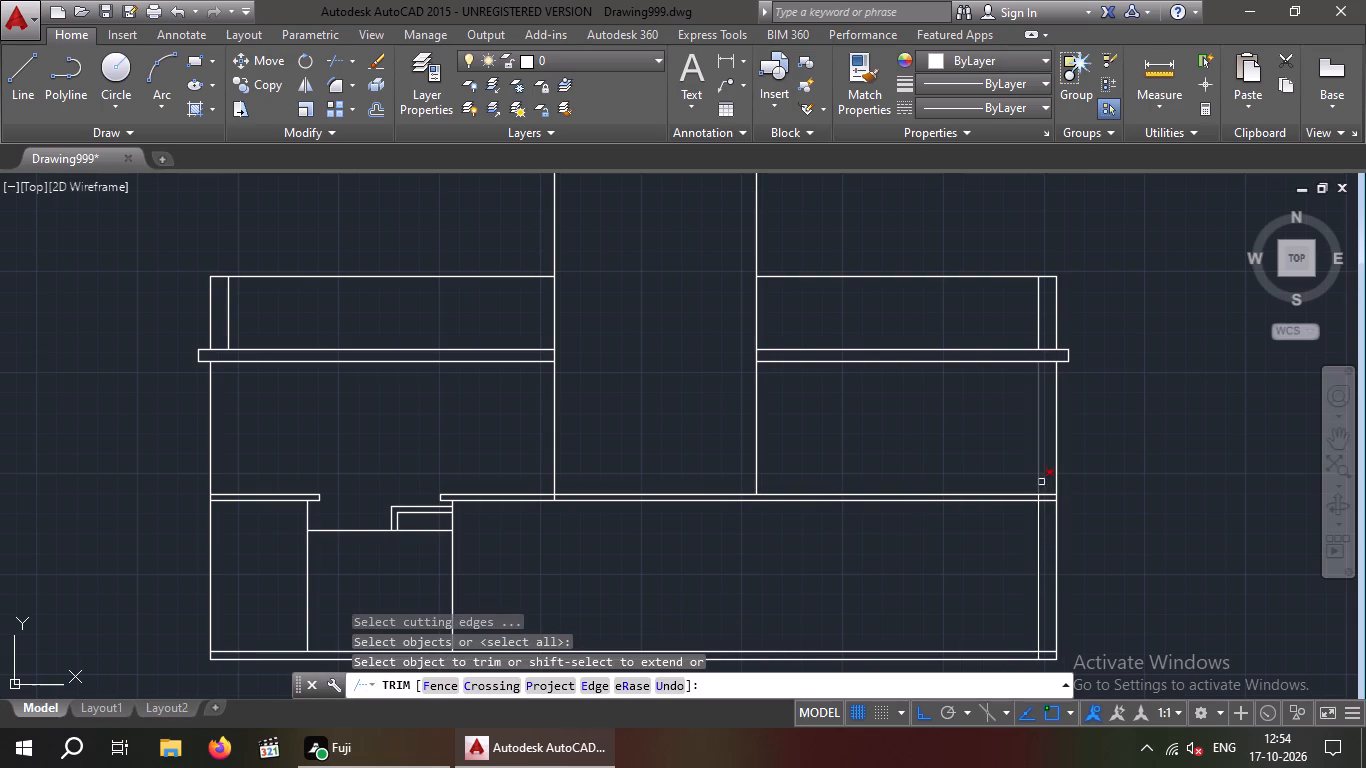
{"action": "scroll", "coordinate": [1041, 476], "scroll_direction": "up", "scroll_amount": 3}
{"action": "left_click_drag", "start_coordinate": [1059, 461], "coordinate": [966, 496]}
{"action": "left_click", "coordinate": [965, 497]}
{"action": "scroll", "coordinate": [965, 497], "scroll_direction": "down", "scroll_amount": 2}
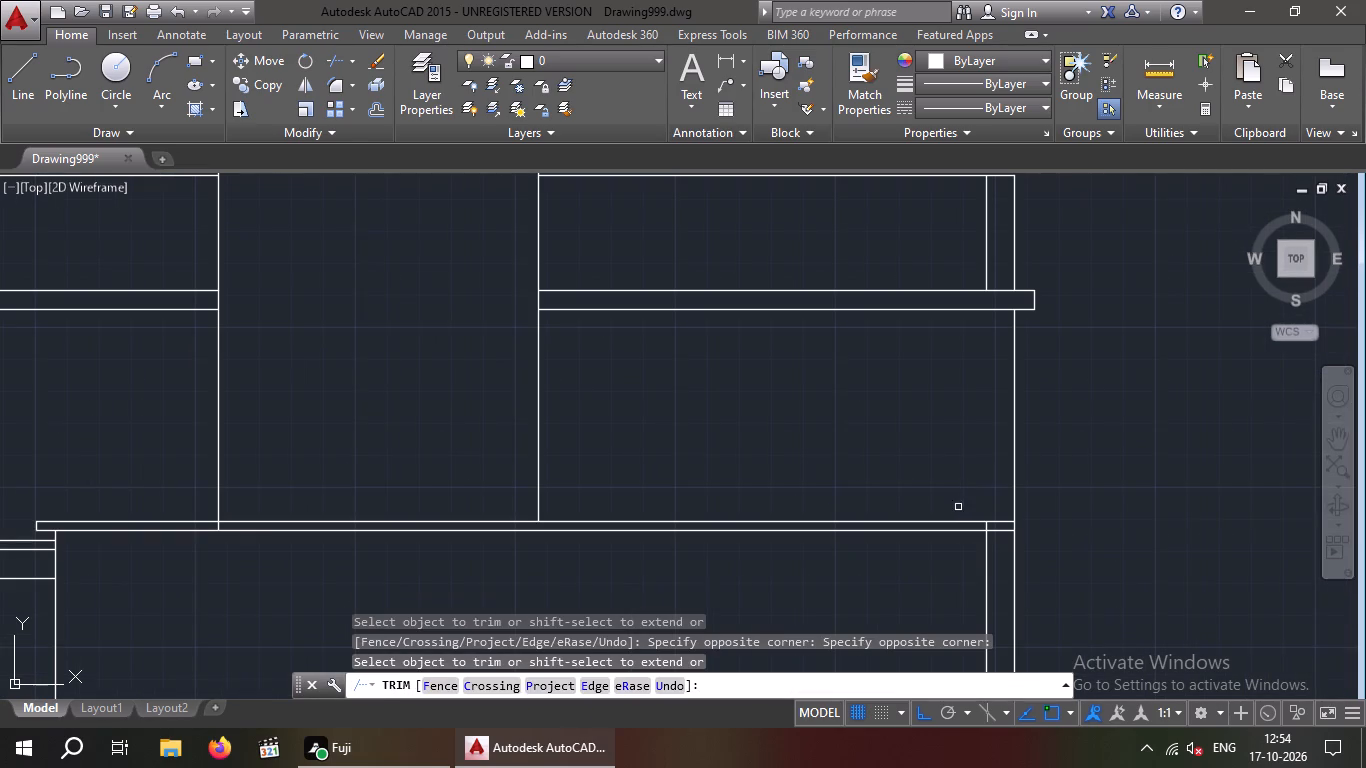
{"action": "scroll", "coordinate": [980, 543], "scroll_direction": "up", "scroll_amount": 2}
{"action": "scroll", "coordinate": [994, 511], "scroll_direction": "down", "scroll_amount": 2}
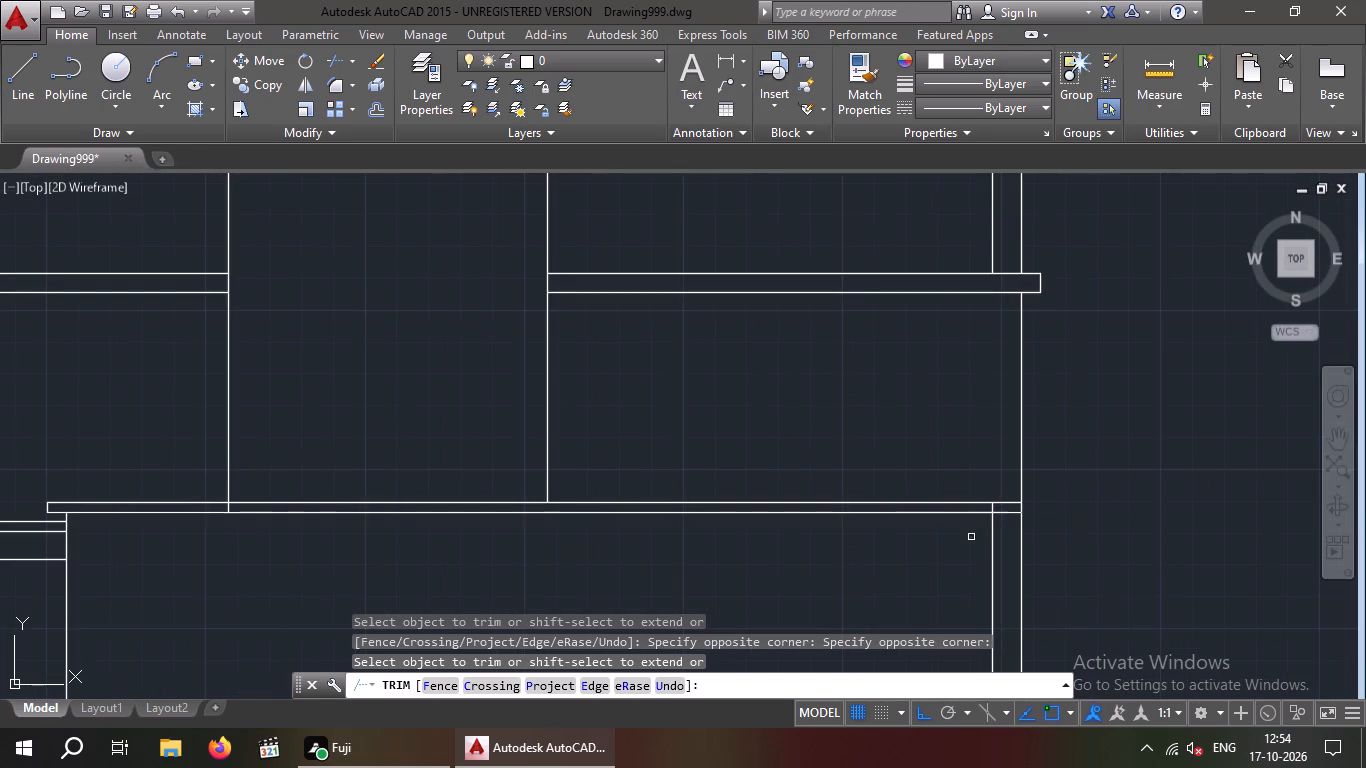
Trim the intermediate slab's lower line inside the right outer wall and the wall's inner line inside the base slab.
{"action": "scroll", "coordinate": [932, 555], "scroll_direction": "down", "scroll_amount": 1}
{"action": "middle_click_drag", "start_coordinate": [931, 551], "coordinate": [933, 506]}
{"action": "scroll", "coordinate": [978, 480], "scroll_direction": "up", "scroll_amount": 2}
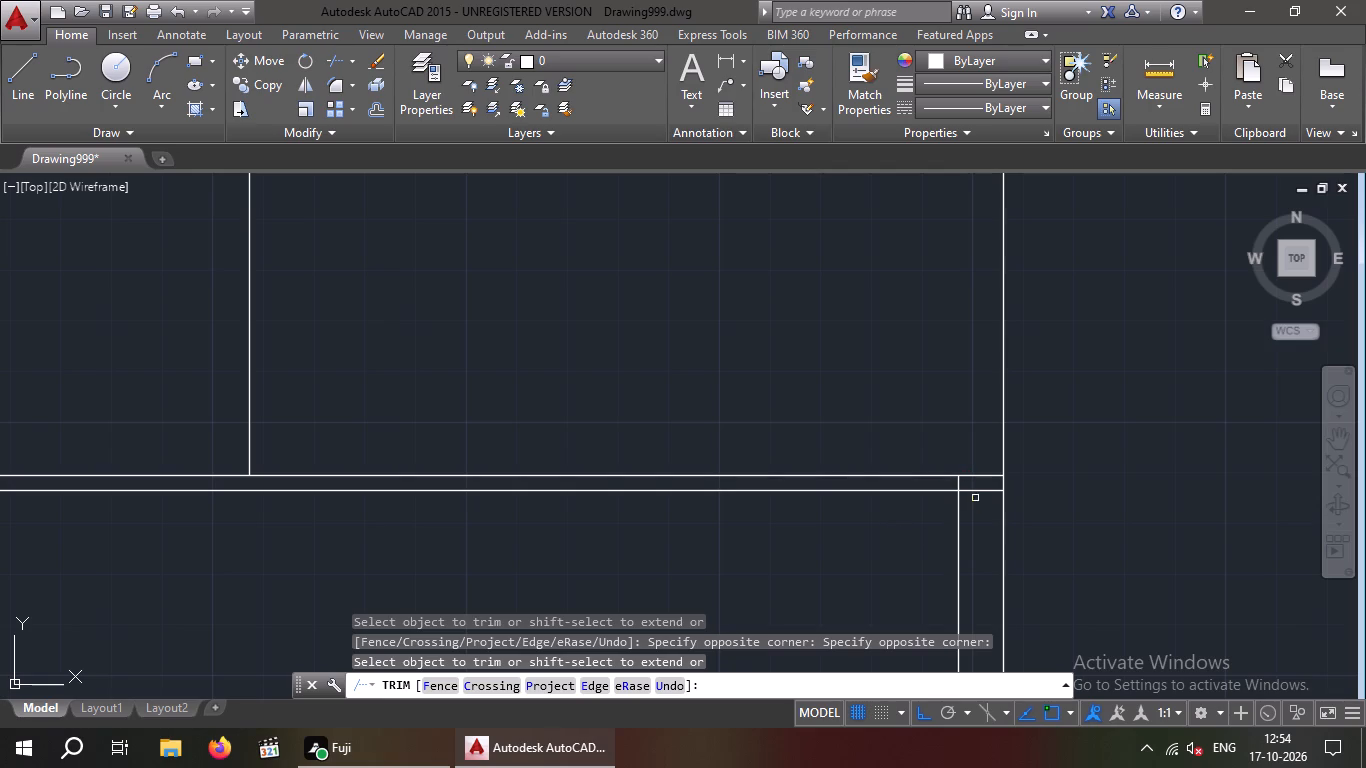
{"action": "left_click", "coordinate": [977, 491]}
{"action": "scroll", "coordinate": [977, 491], "scroll_direction": "down", "scroll_amount": 2}
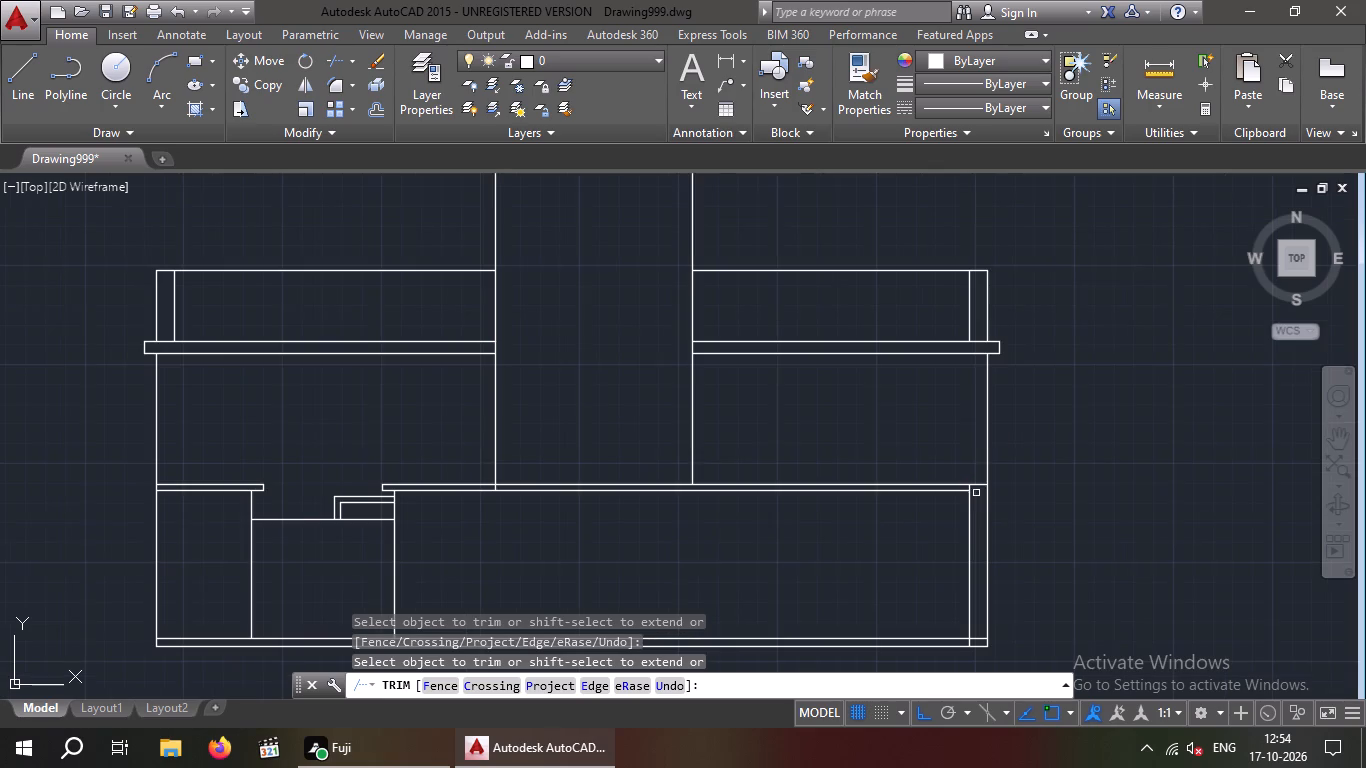
{"action": "middle_click_drag", "start_coordinate": [914, 529], "coordinate": [940, 488]}
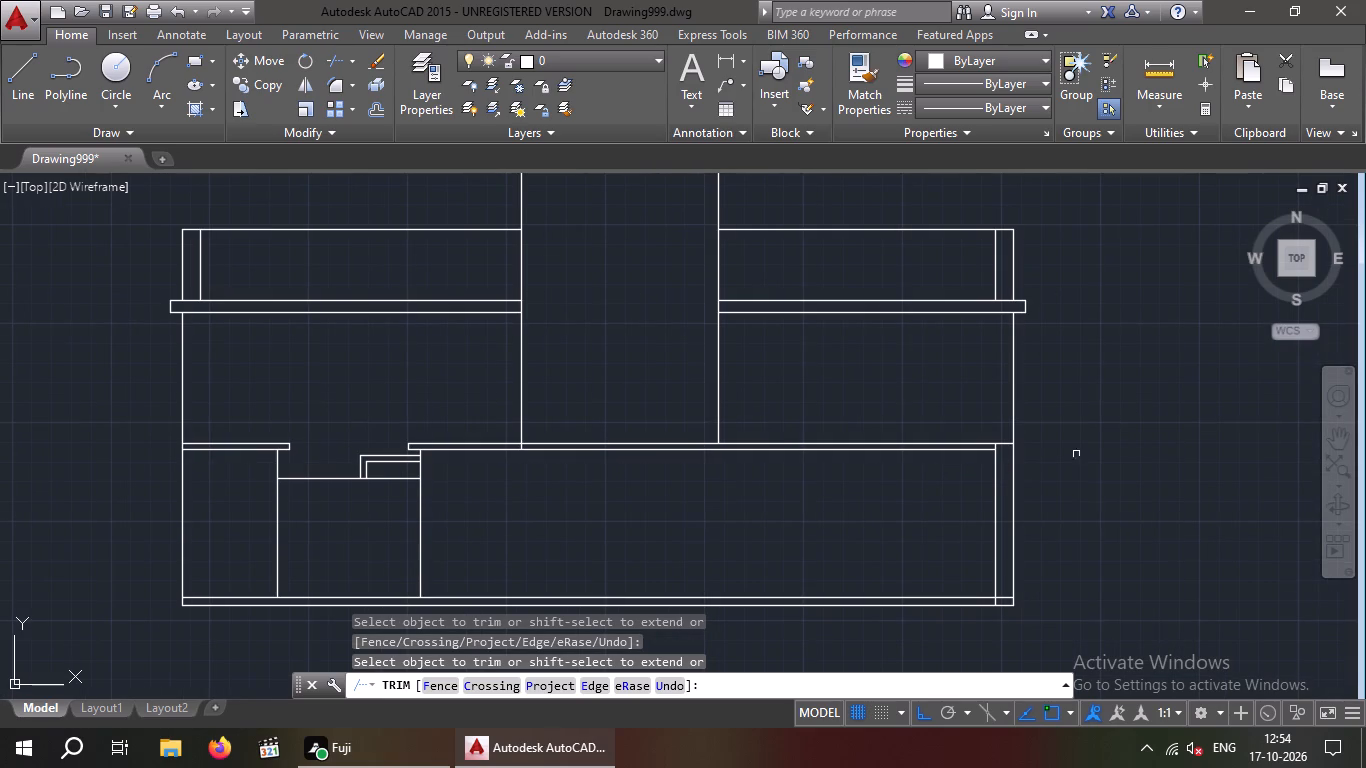
{"action": "scroll", "coordinate": [994, 610], "scroll_direction": "up", "scroll_amount": 4}
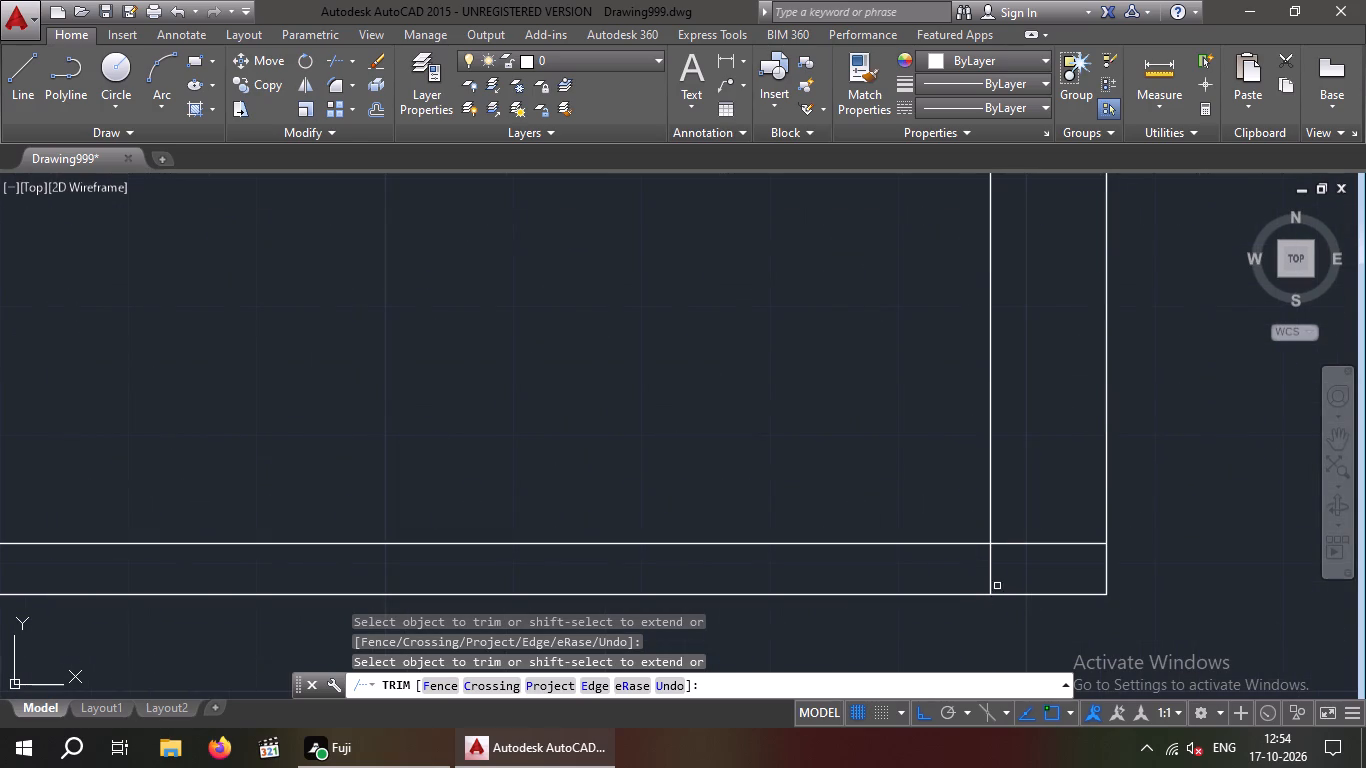
{"action": "left_click", "coordinate": [990, 576]}
{"action": "scroll", "coordinate": [993, 574], "scroll_direction": "down", "scroll_amount": 3}
{"action": "middle_click_drag", "start_coordinate": [963, 615], "coordinate": [995, 601]}
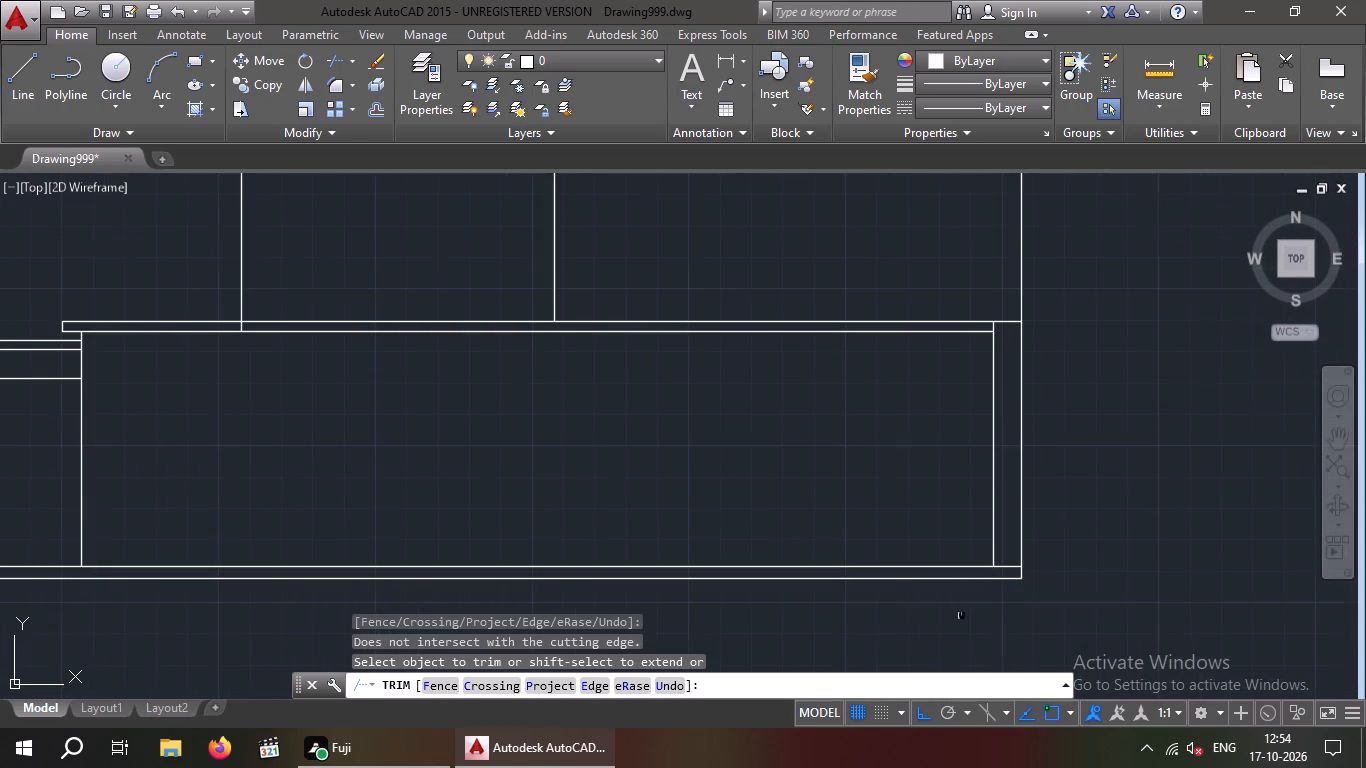
{"action": "middle_click_drag", "start_coordinate": [995, 601], "coordinate": [1015, 592]}
{"action": "scroll", "coordinate": [1013, 598], "scroll_direction": "down", "scroll_amount": 2}
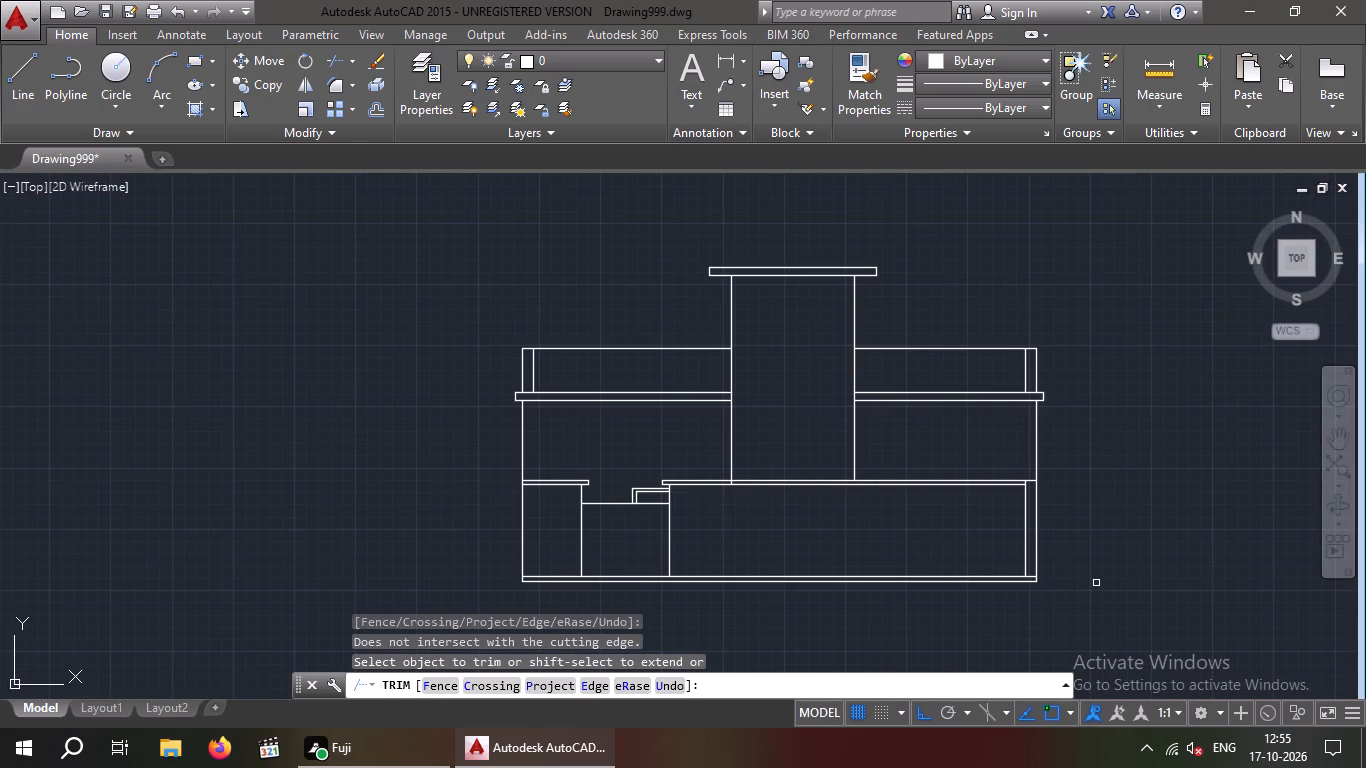
{"action": "key", "text": "Escape"}
{"action": "key", "text": "Escape"}
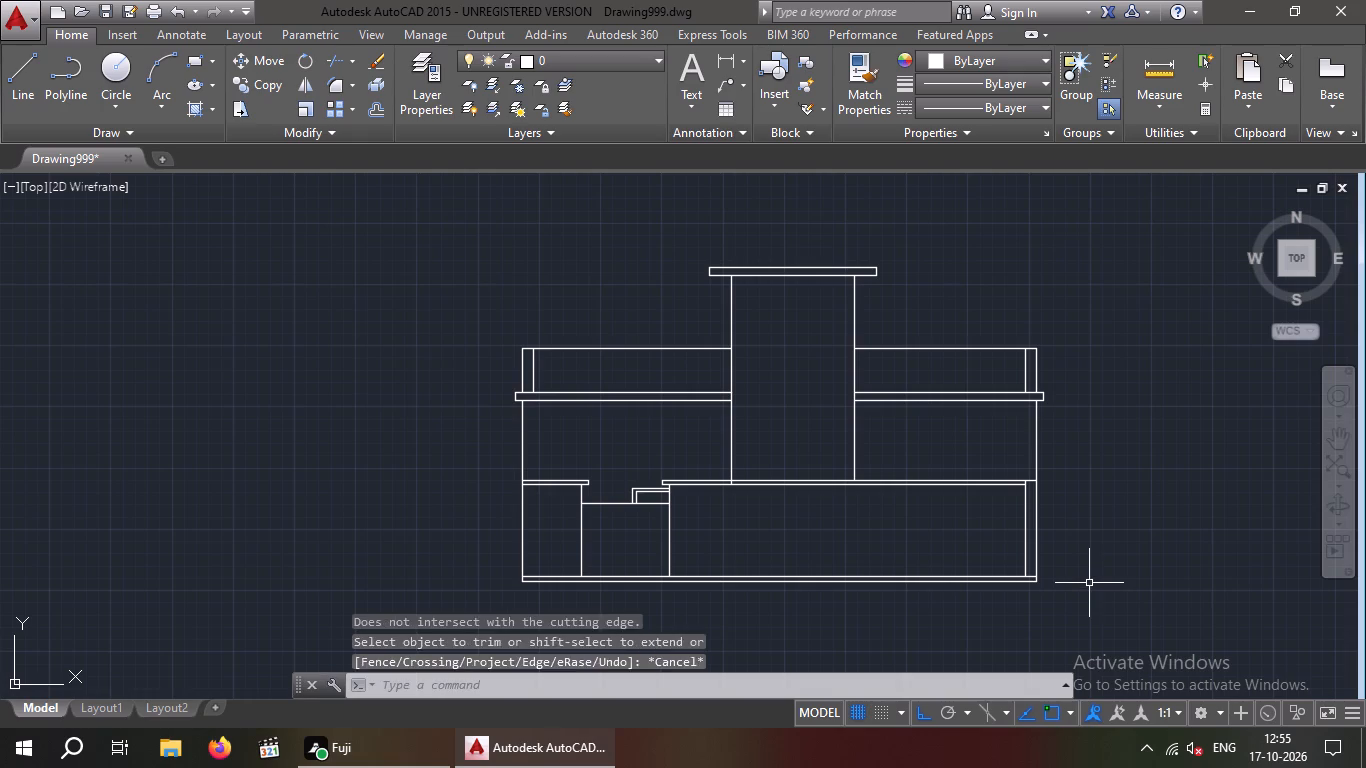
{"action": "key", "text": "Escape"}
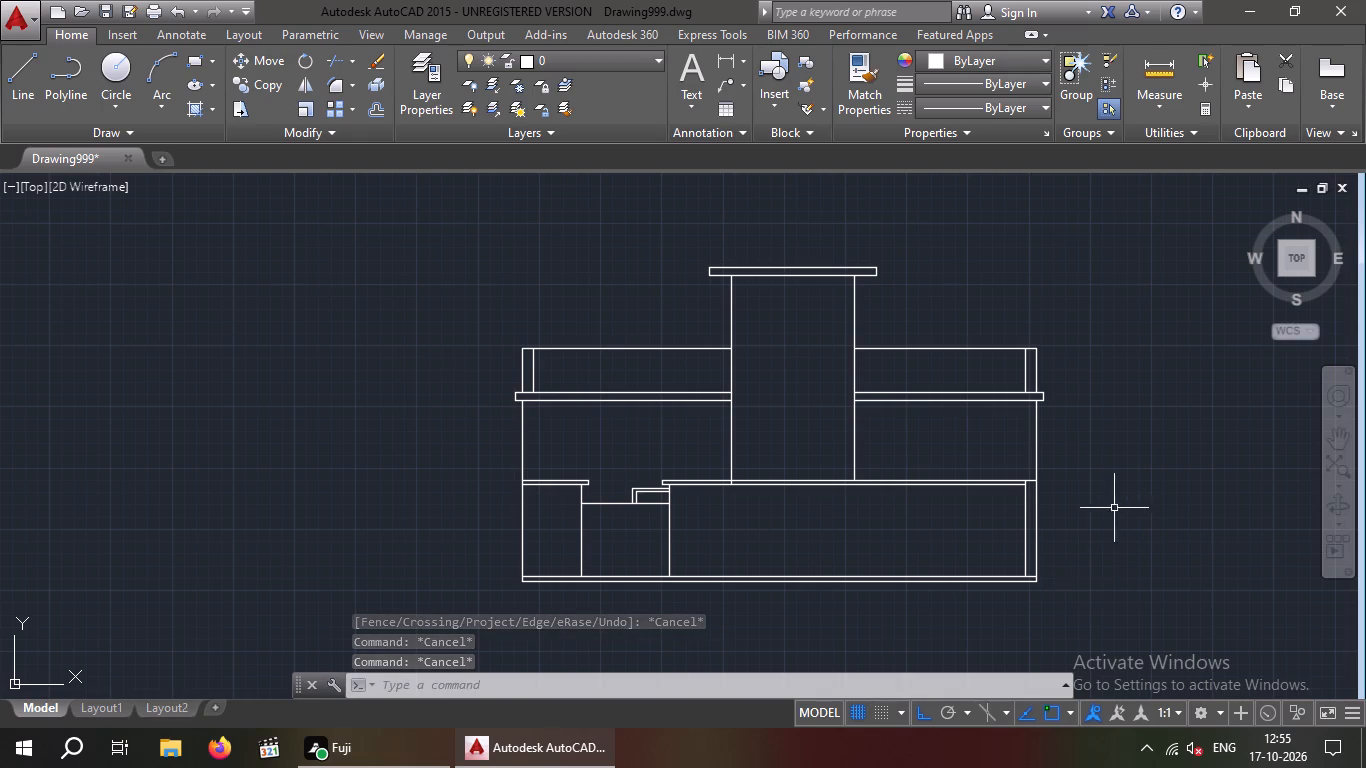
Extend the right outer wall's inner line up to the underside of the roof slab.
{"action": "key", "text": "e"}
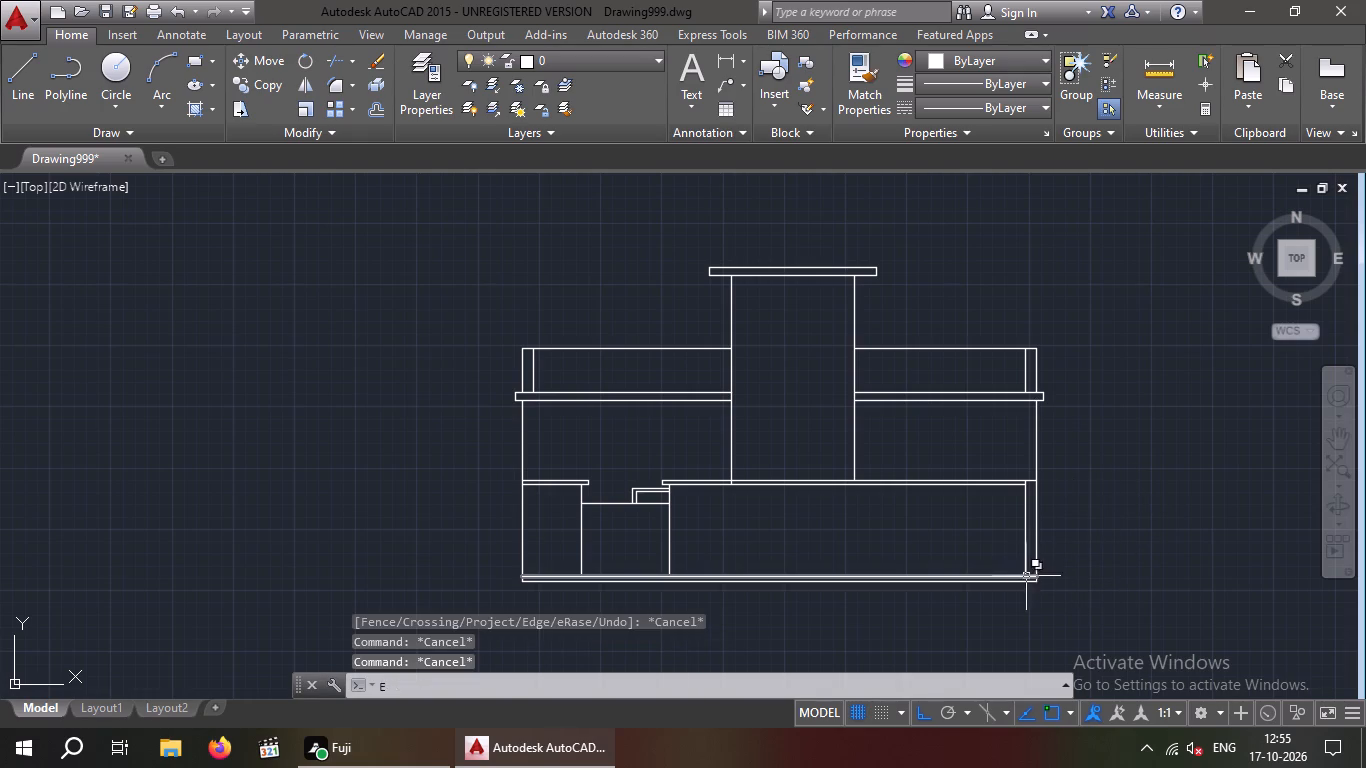
{"action": "type", "text": "X"}
{"action": "key", "text": "space"}
{"action": "key", "text": "space"}
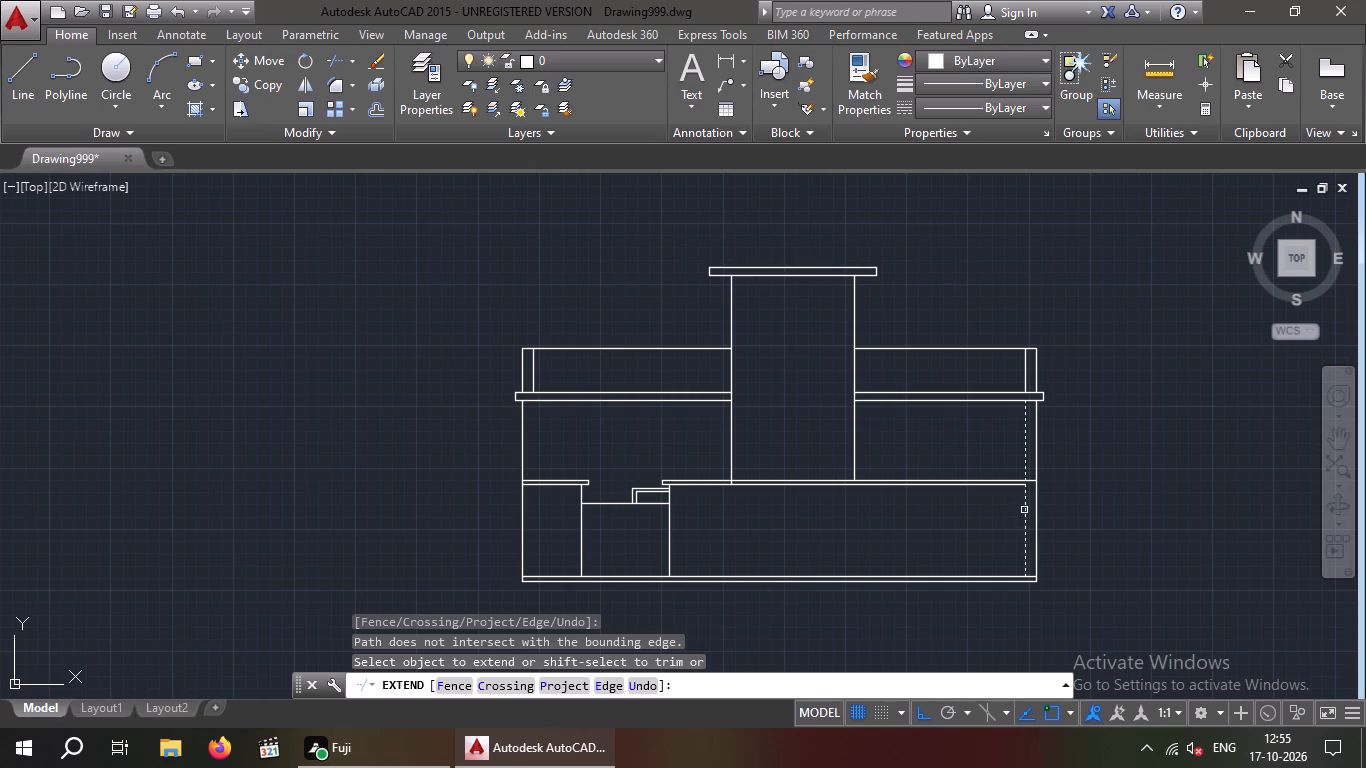
{"action": "left_click", "coordinate": [1024, 510]}
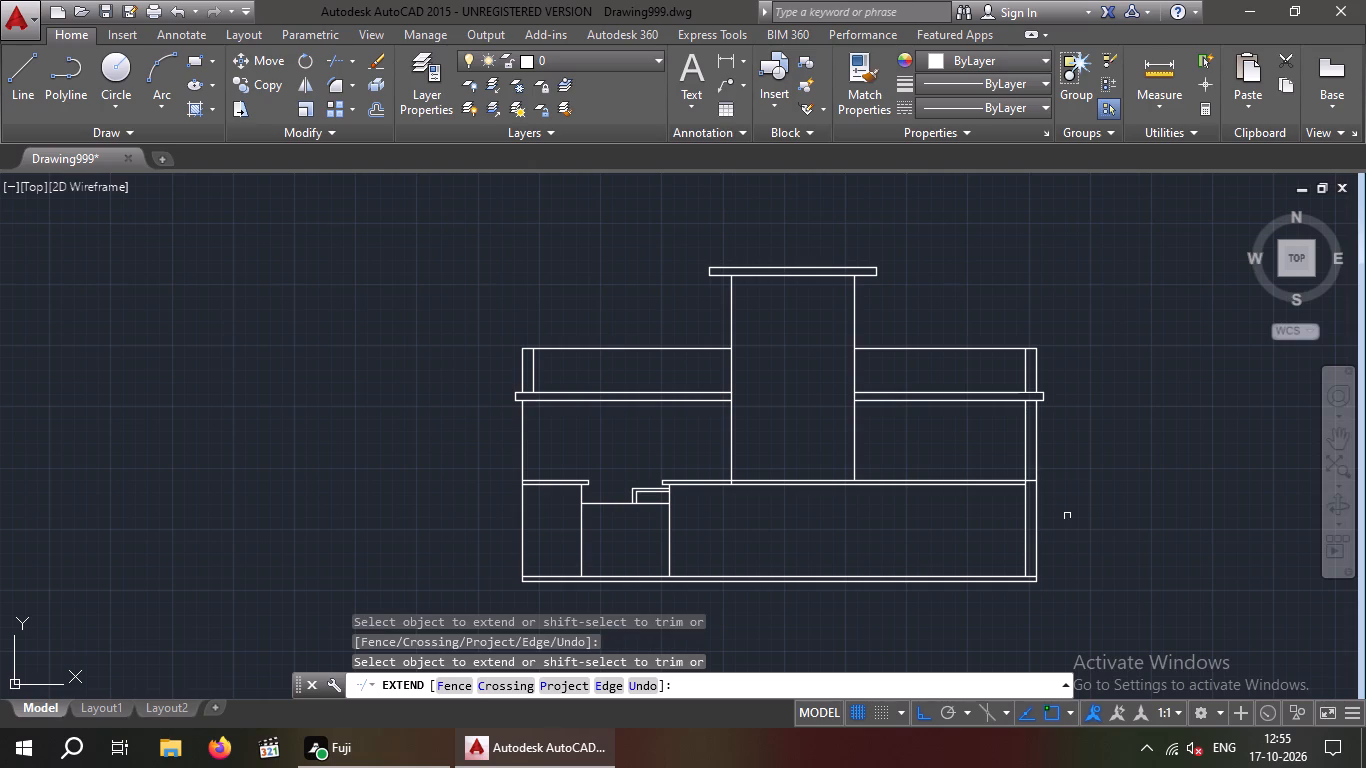
{"action": "key", "text": "Escape"}
{"action": "key", "text": "Escape"}
Trim the intermediate slab's top line inside the right outer wall and the inner wall line crossing the slab's end.
{"action": "type", "text": "TR"}
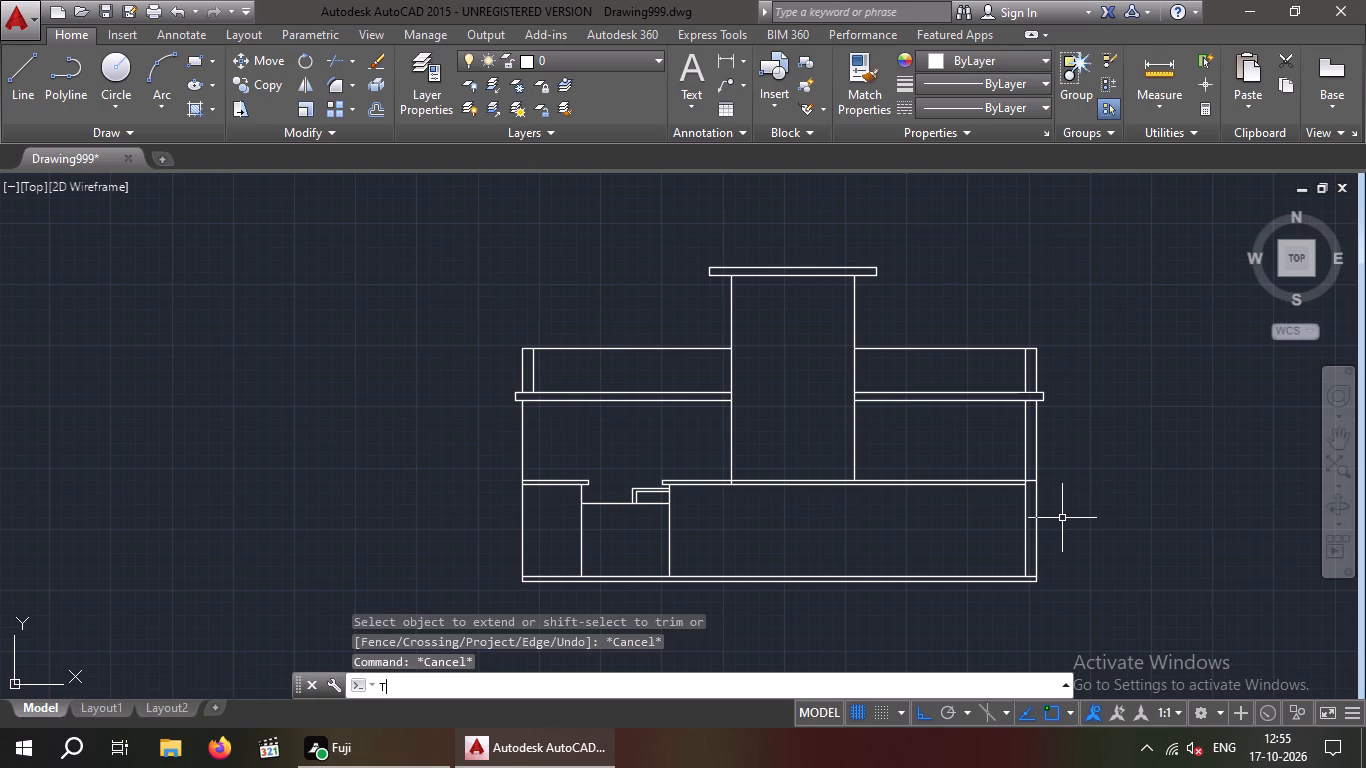
{"action": "key", "text": "space"}
{"action": "key", "text": "space"}
{"action": "scroll", "coordinate": [1043, 482], "scroll_direction": "up", "scroll_amount": 2}
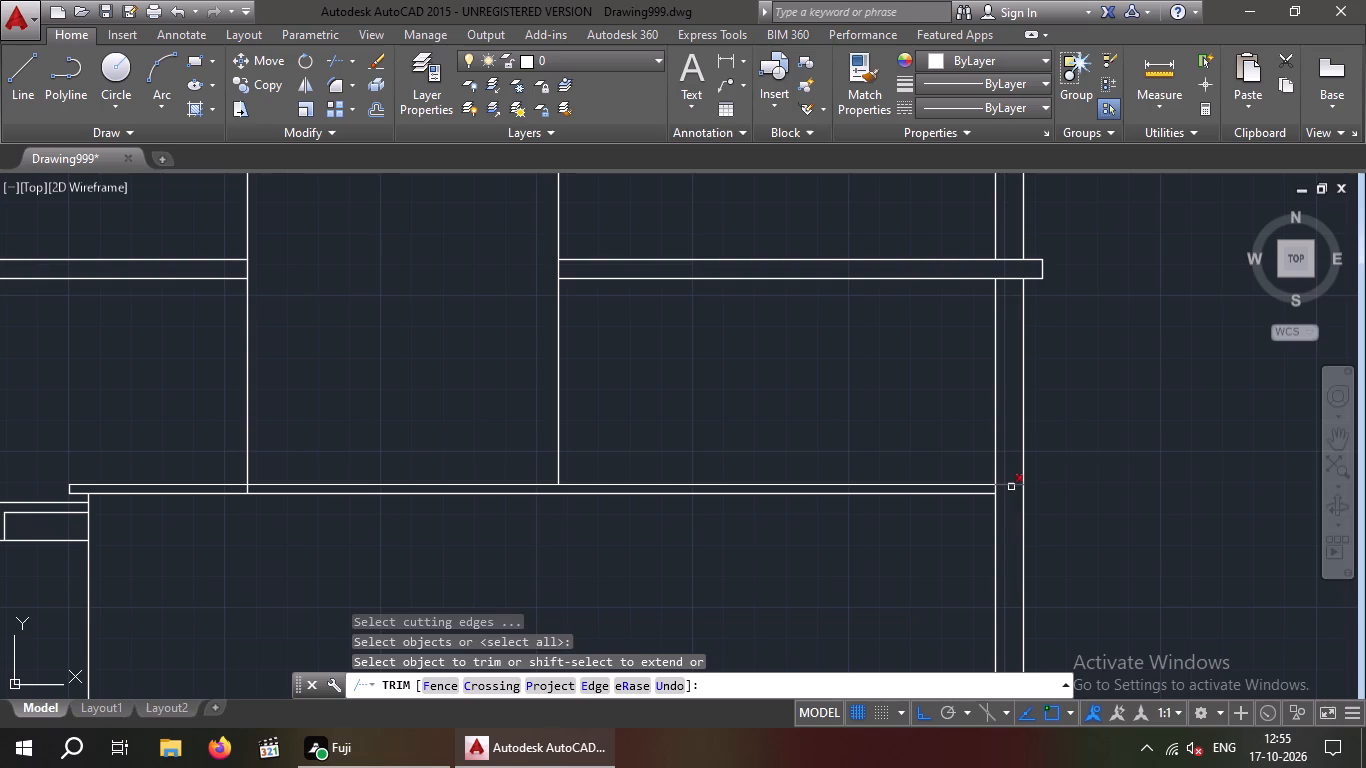
{"action": "left_click", "coordinate": [1007, 483]}
{"action": "scroll", "coordinate": [1038, 476], "scroll_direction": "down", "scroll_amount": 2}
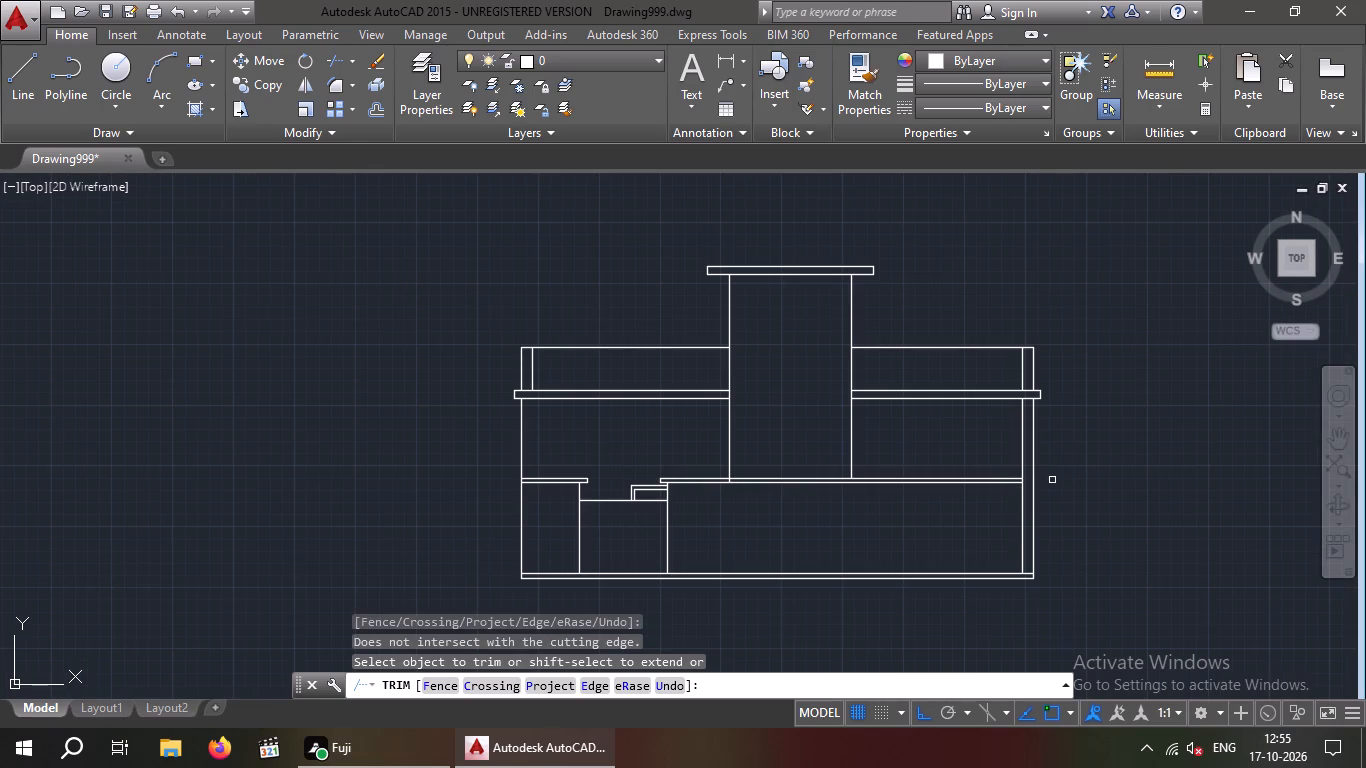
{"action": "scroll", "coordinate": [1018, 483], "scroll_direction": "up", "scroll_amount": 3}
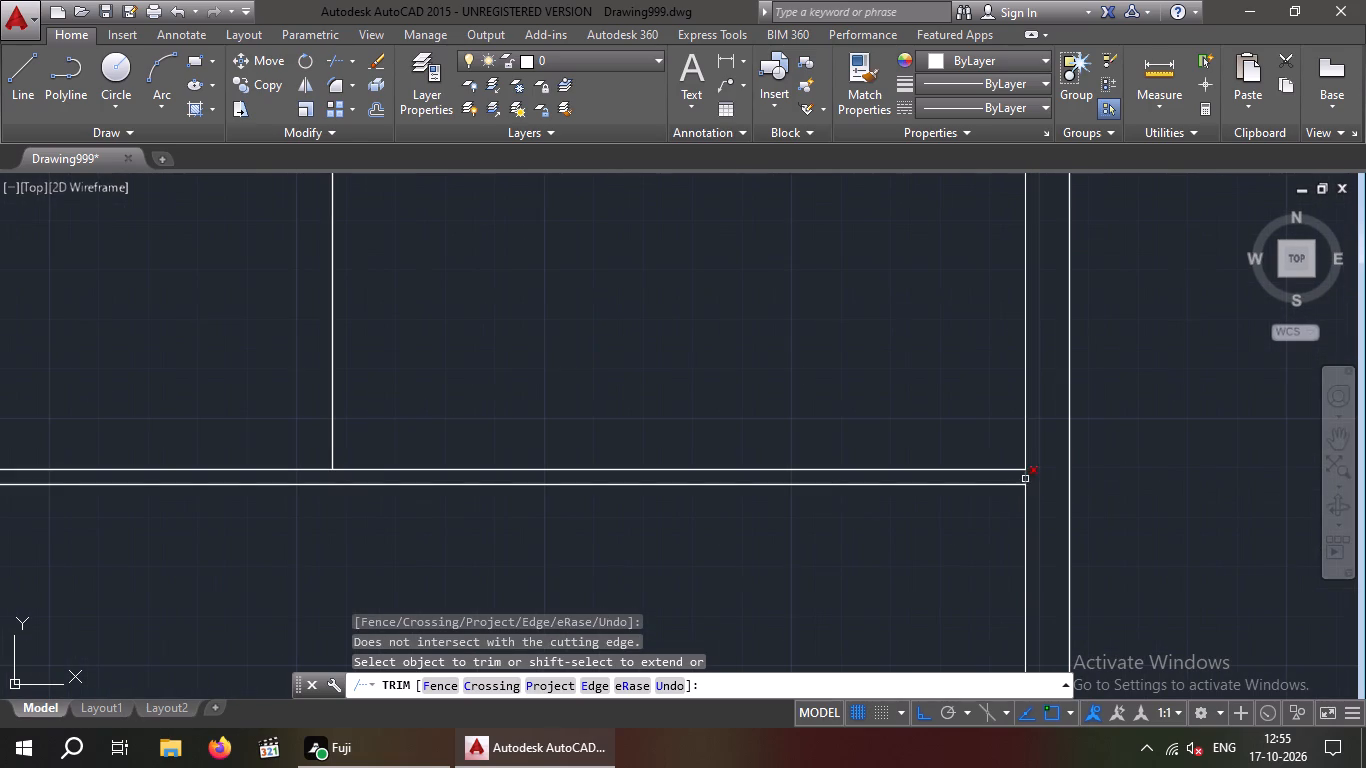
{"action": "left_click", "coordinate": [1025, 479]}
{"action": "scroll", "coordinate": [1125, 477], "scroll_direction": "down", "scroll_amount": 5}
{"action": "middle_click_drag", "start_coordinate": [1152, 498], "coordinate": [996, 539]}
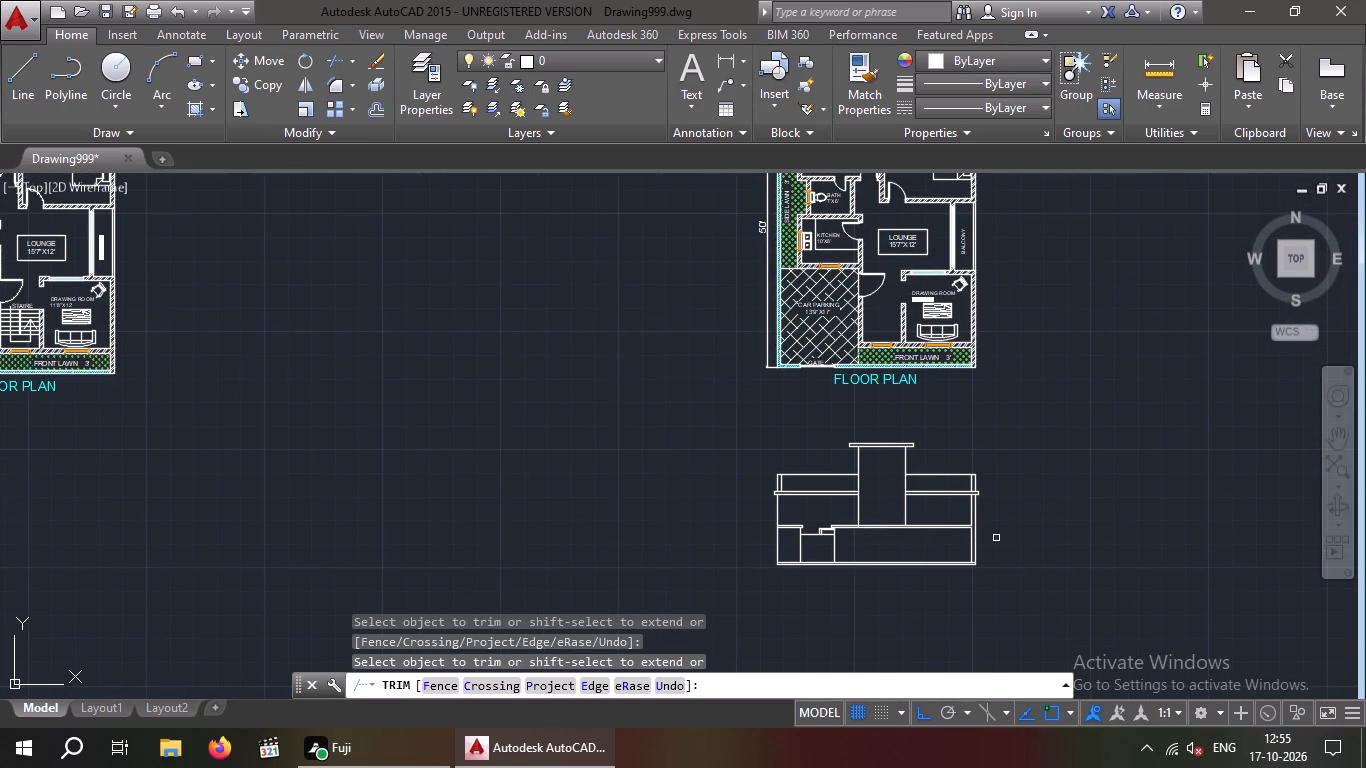
{"action": "key", "text": "Escape"}
{"action": "key", "text": "Escape"}
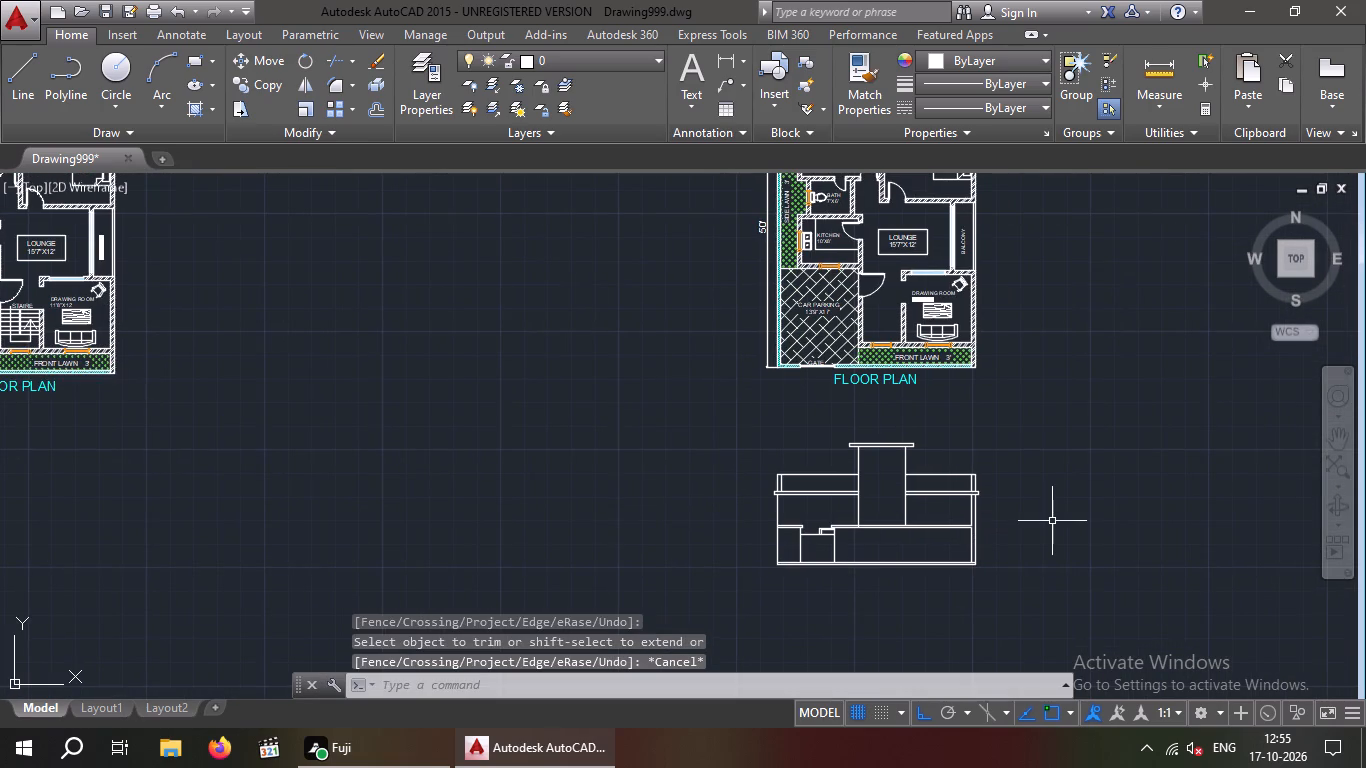
Save the drawing.
{"action": "key", "text": "ctrl+s"}
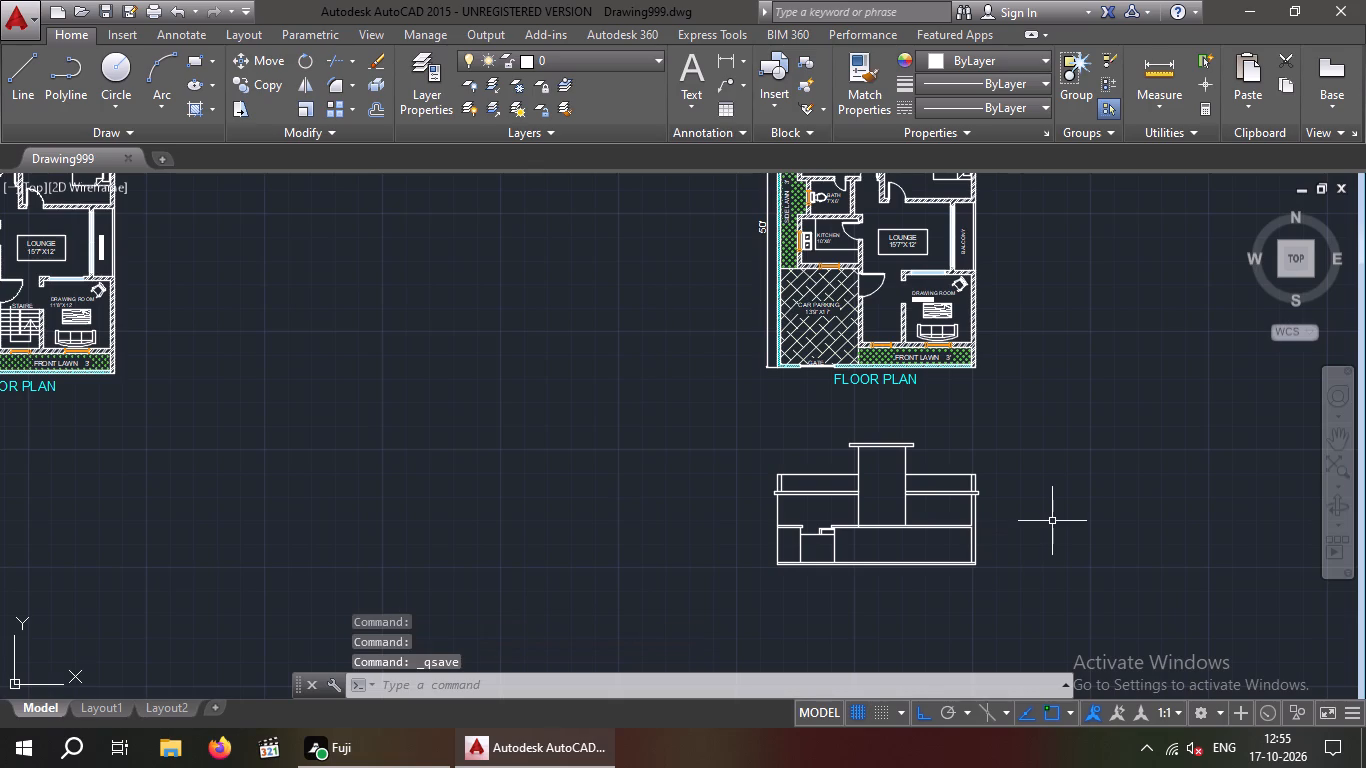
{"action": "key", "text": "ctrl+s"}
Examine the section view against the front part of the floor plan, including the gate, car parking and drawing room.
{"action": "scroll", "coordinate": [831, 496], "scroll_direction": "up", "scroll_amount": 2}
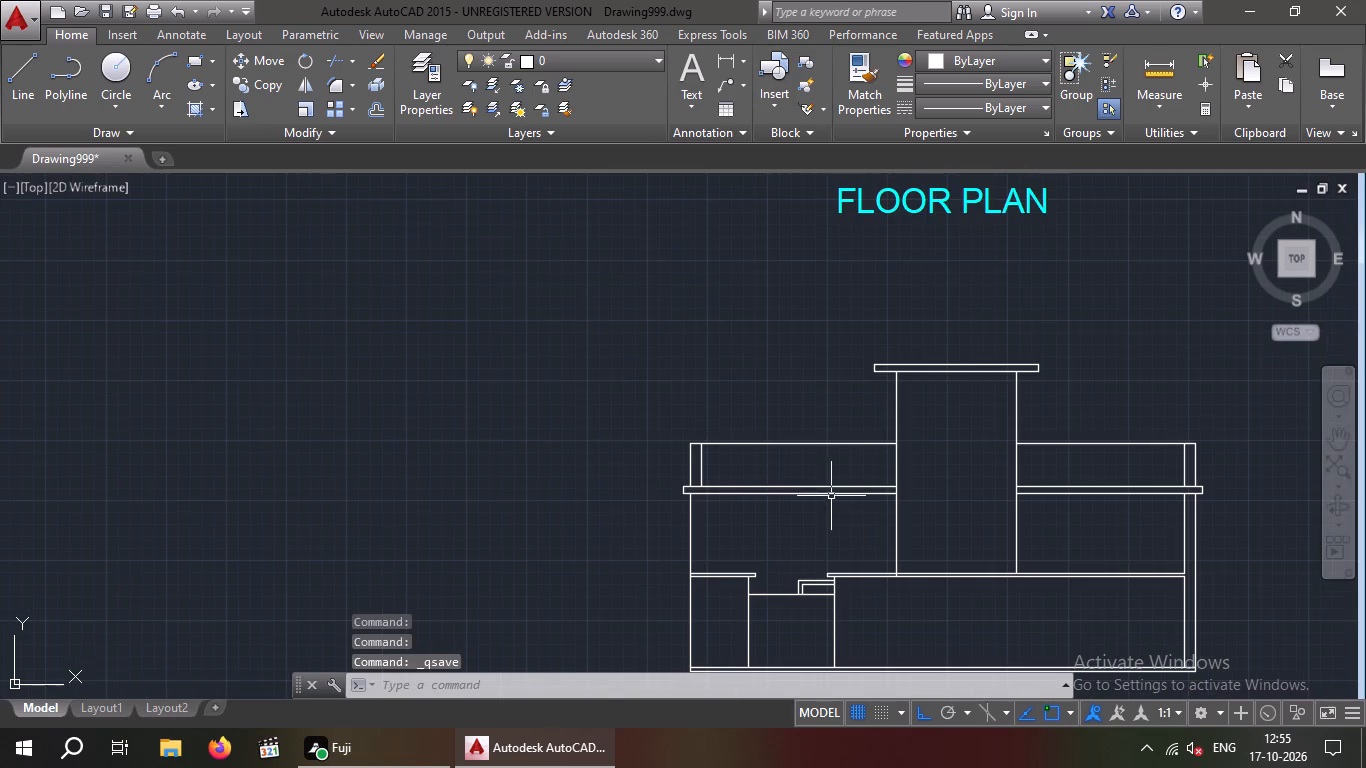
{"action": "middle_click_drag", "start_coordinate": [822, 523], "coordinate": [639, 486]}
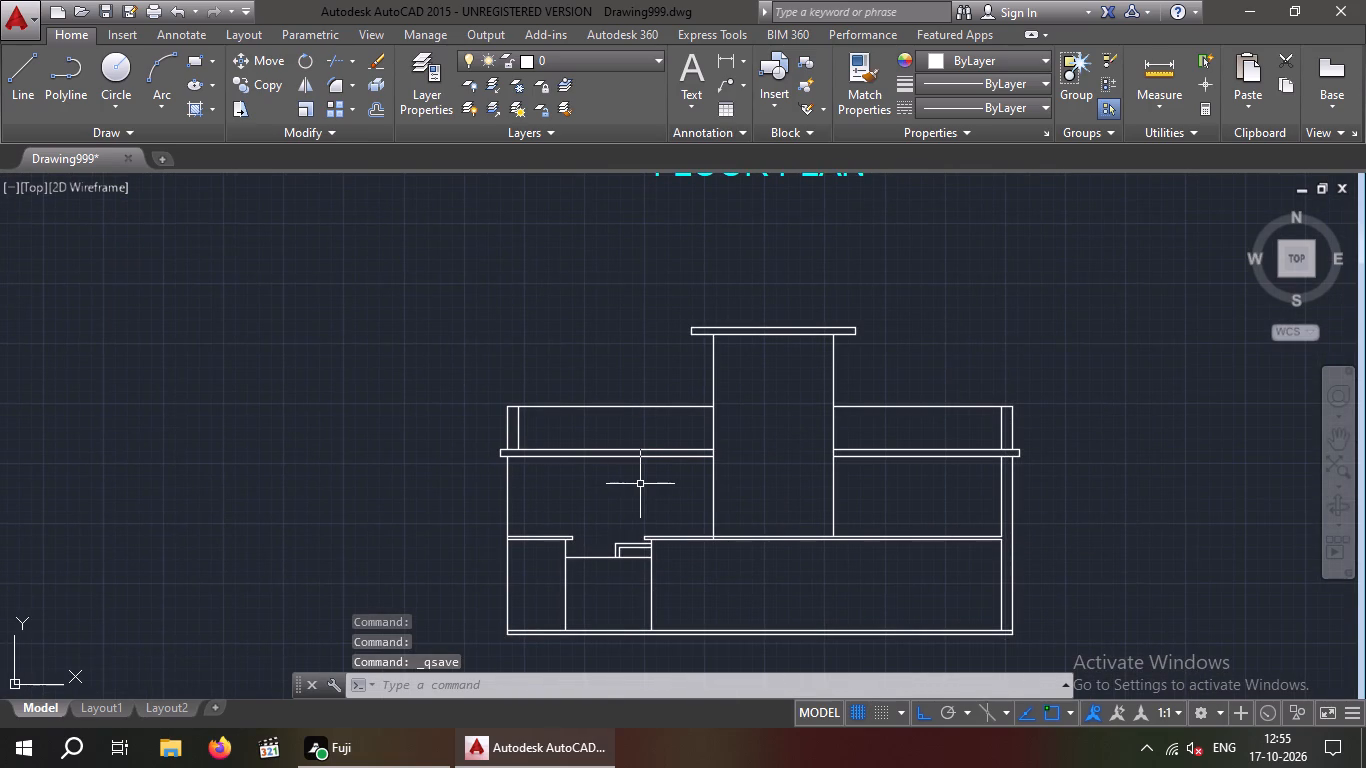
{"action": "scroll", "coordinate": [633, 506], "scroll_direction": "down", "scroll_amount": 2}
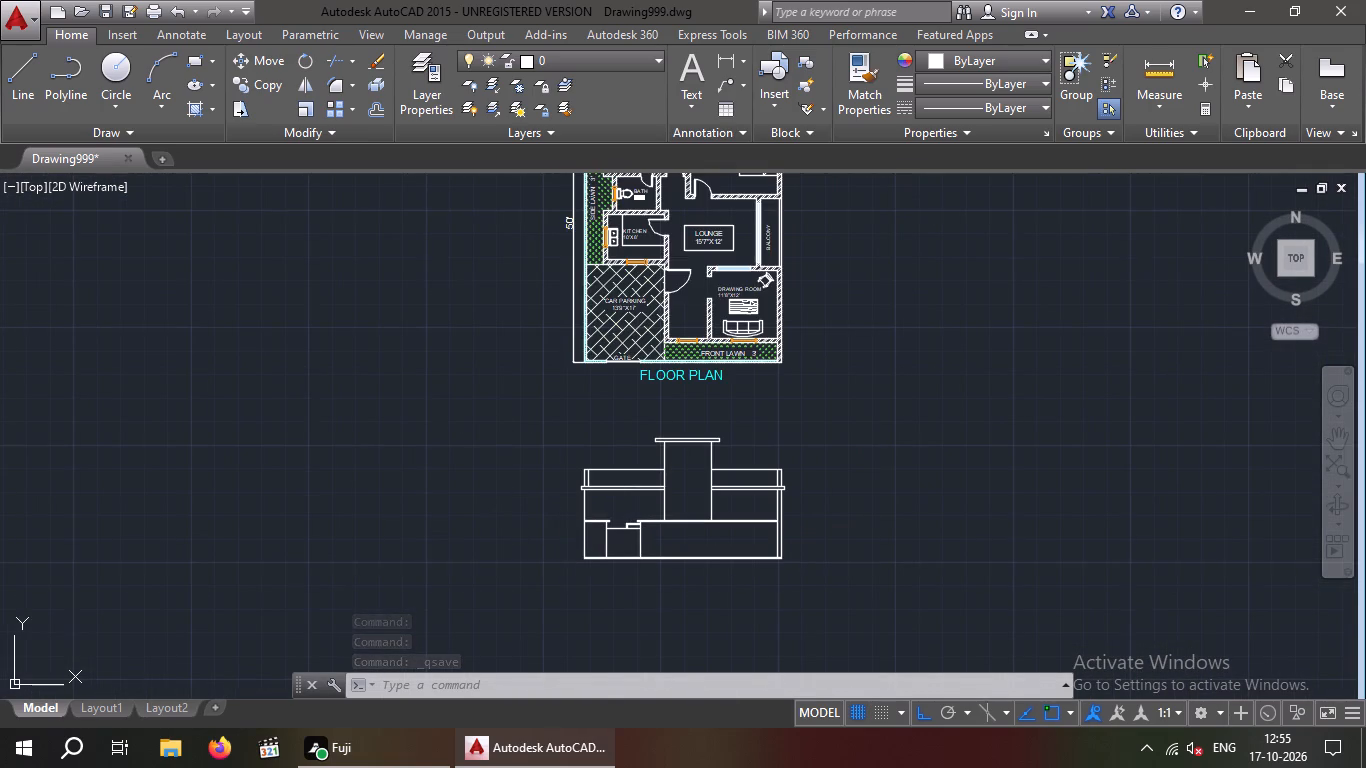
{"action": "scroll", "coordinate": [584, 338], "scroll_direction": "up", "scroll_amount": 2}
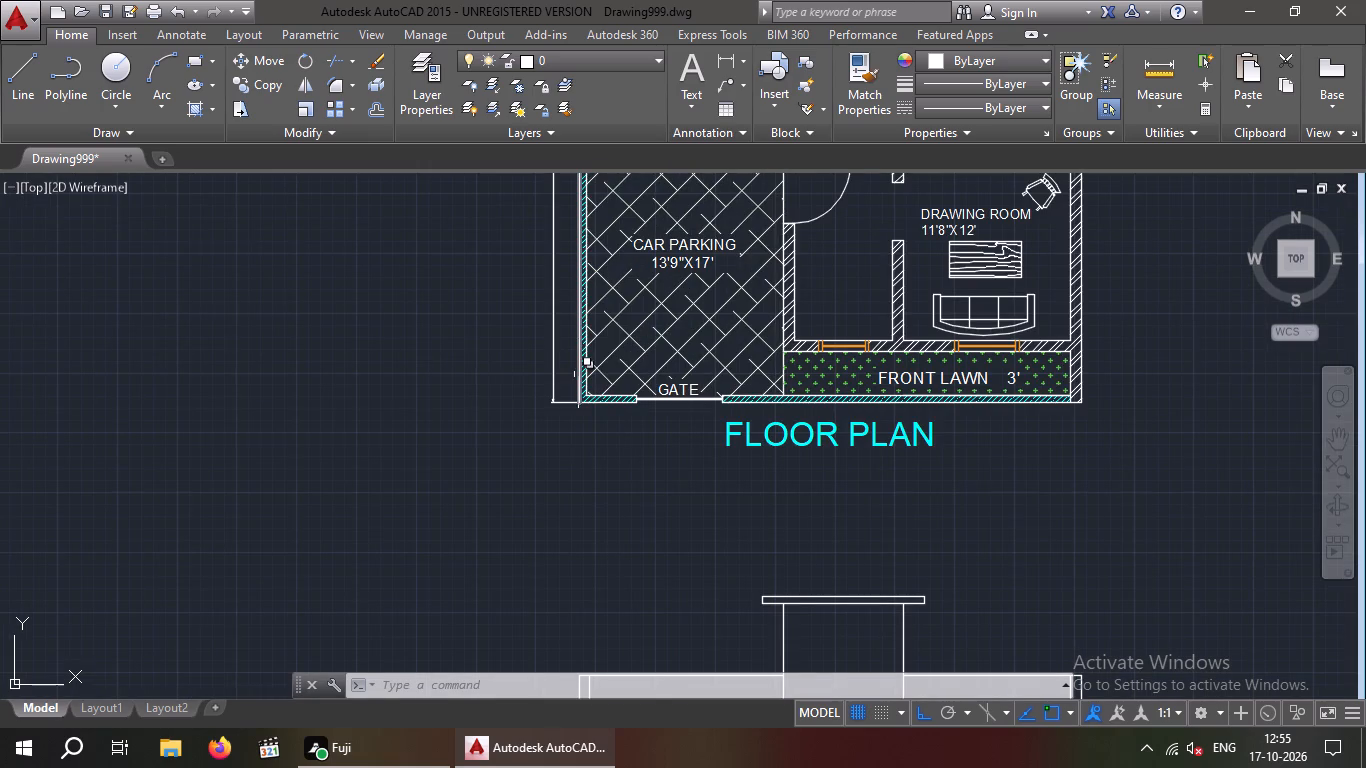
{"action": "scroll", "coordinate": [570, 384], "scroll_direction": "down", "scroll_amount": 2}
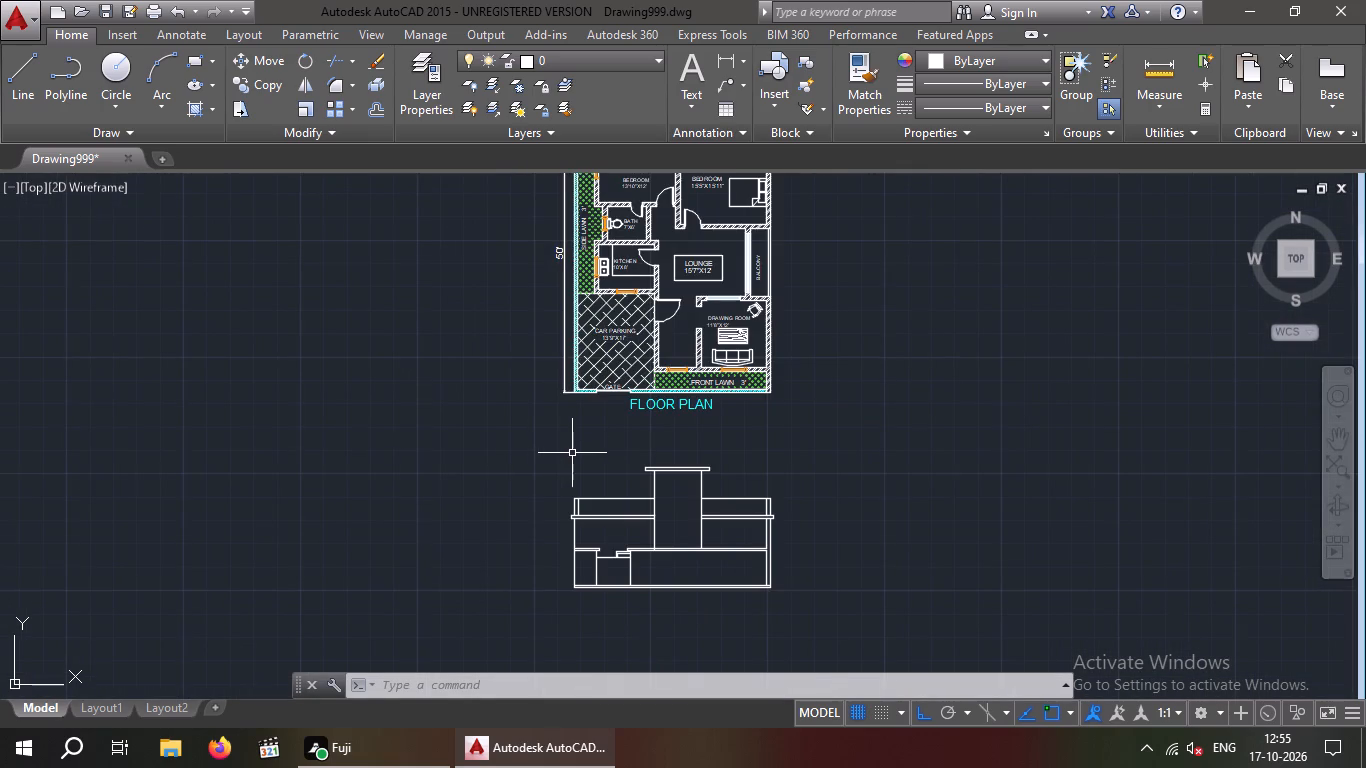
{"action": "scroll", "coordinate": [675, 464], "scroll_direction": "up", "scroll_amount": 1}
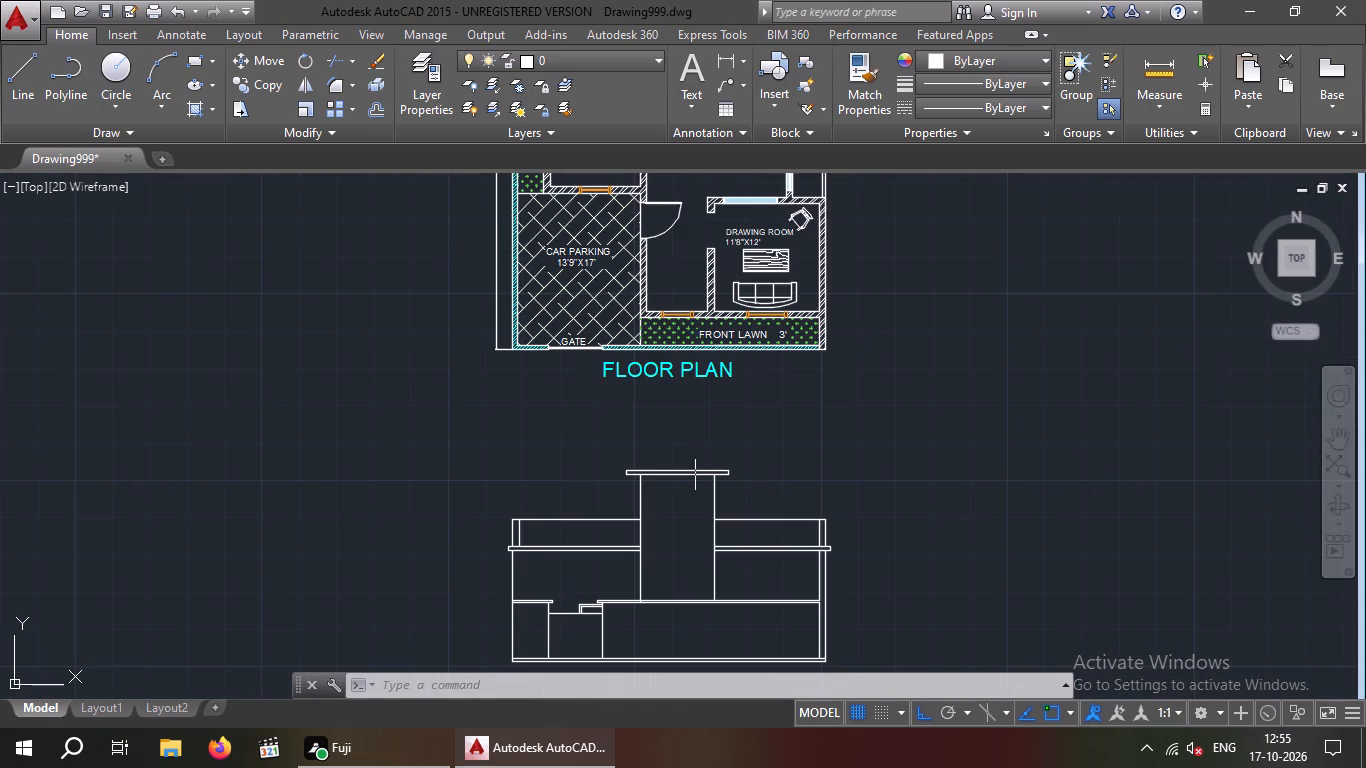
{"action": "middle_click_drag", "start_coordinate": [678, 457], "coordinate": [602, 495]}
{"action": "scroll", "coordinate": [613, 458], "scroll_direction": "down", "scroll_amount": 1}
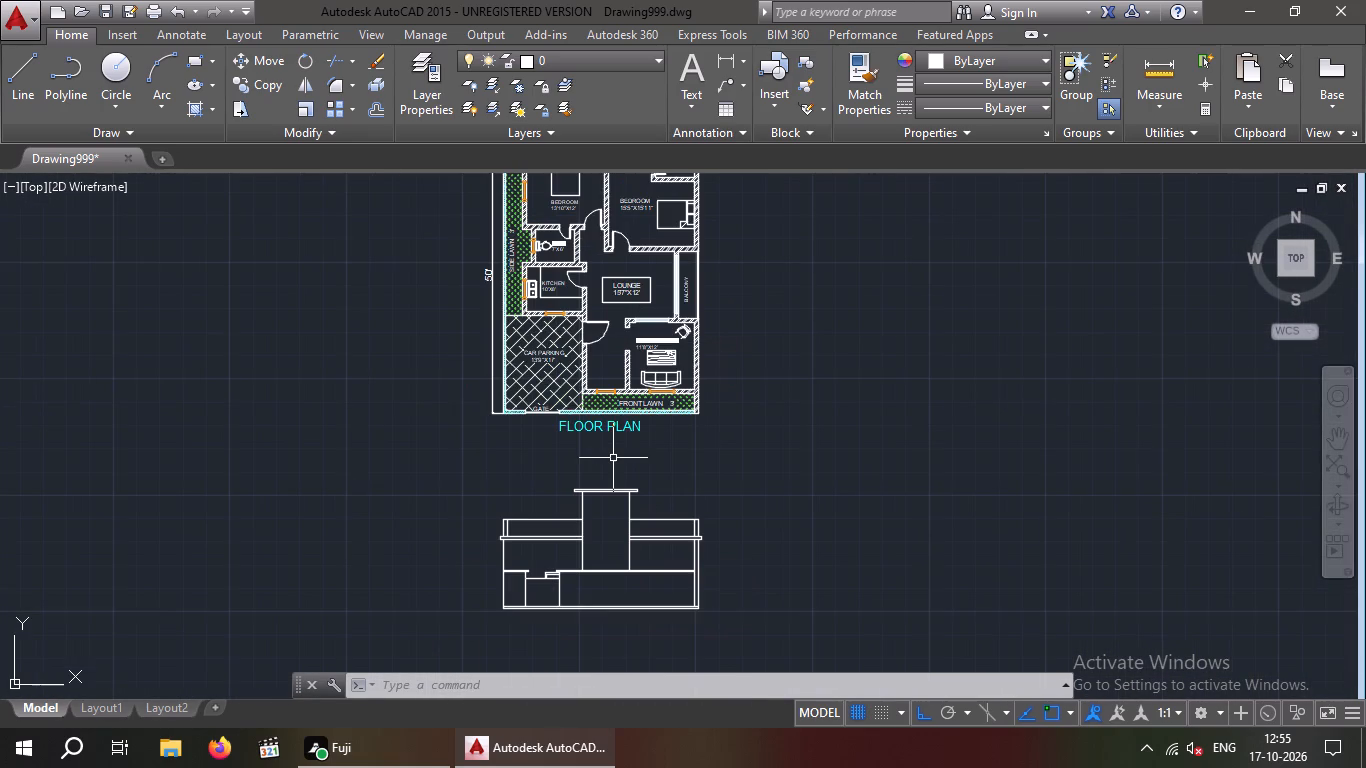
{"action": "scroll", "coordinate": [596, 398], "scroll_direction": "up", "scroll_amount": 2}
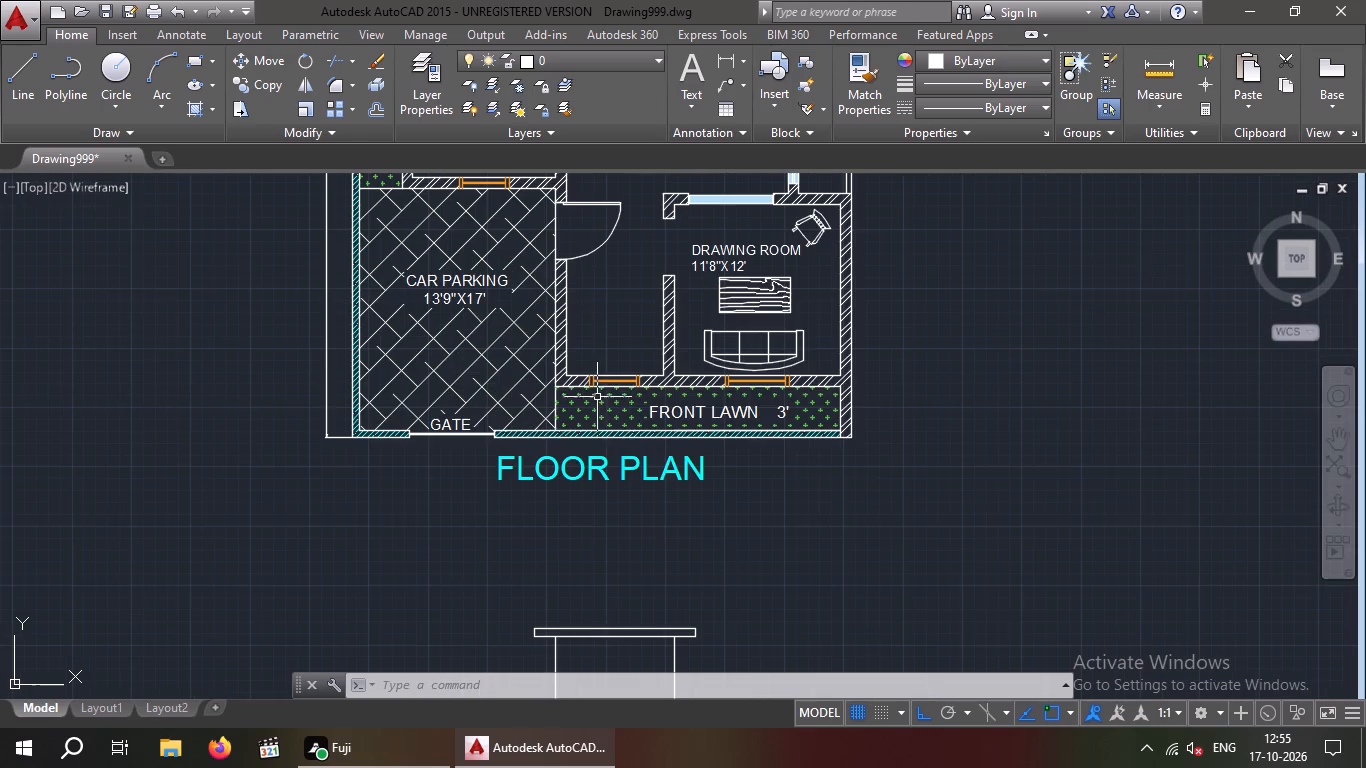
{"action": "scroll", "coordinate": [782, 496], "scroll_direction": "down", "scroll_amount": 1}
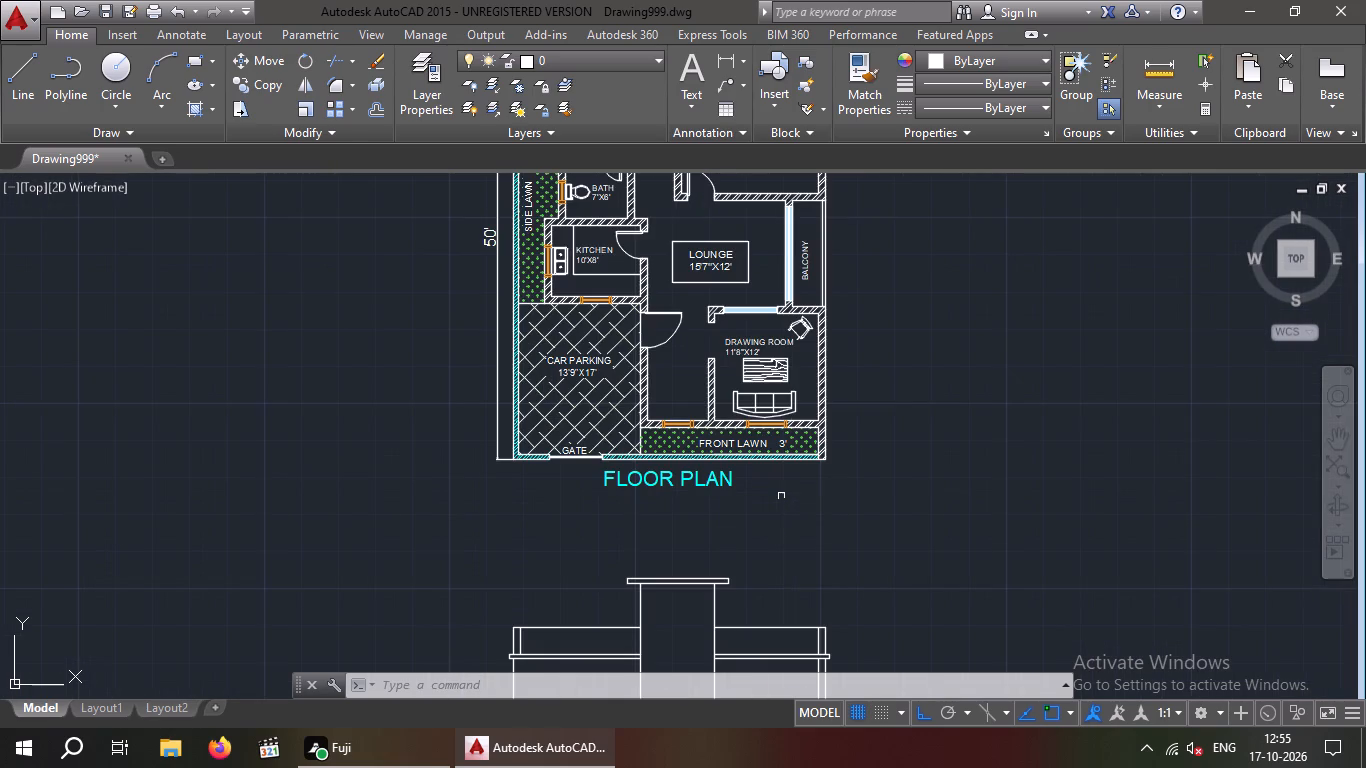
{"action": "middle_click_drag", "start_coordinate": [770, 503], "coordinate": [753, 485]}
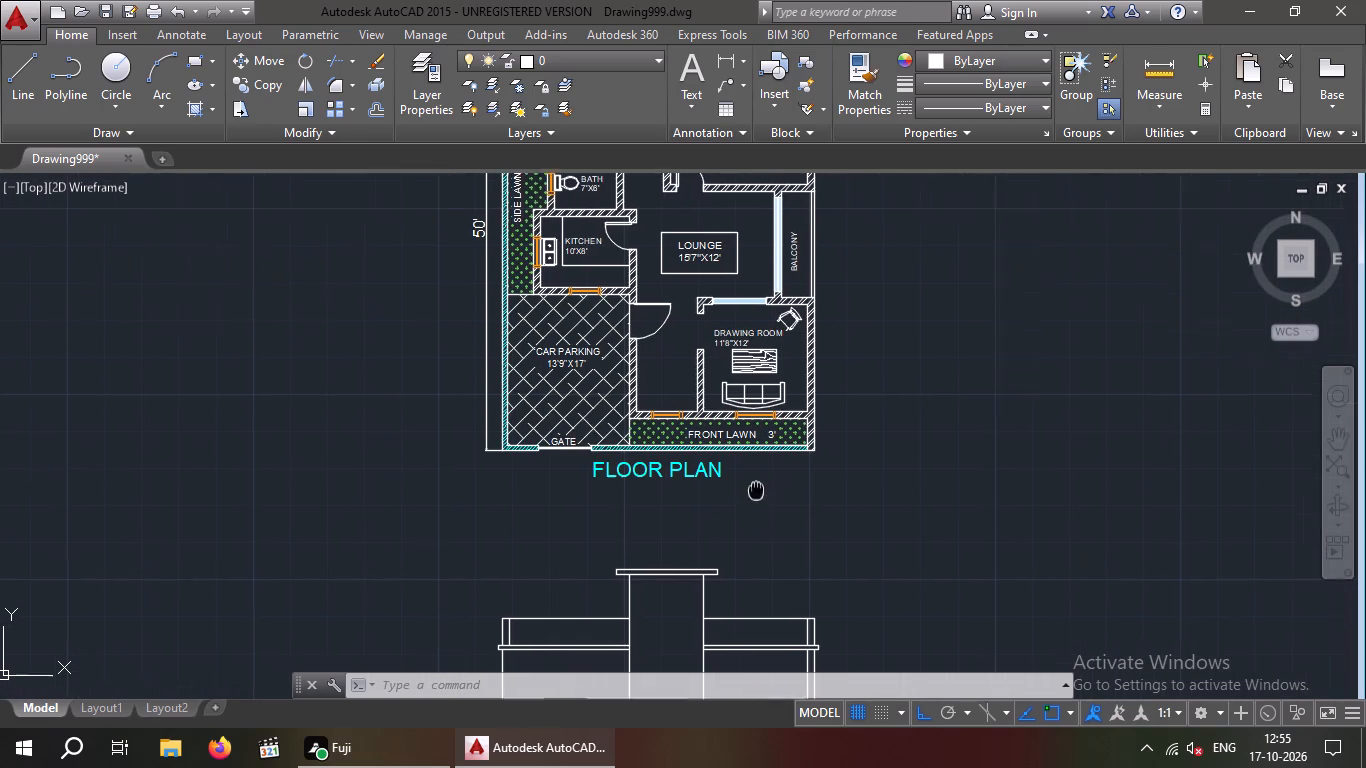
{"action": "middle_click_drag", "start_coordinate": [753, 485], "coordinate": [733, 441]}
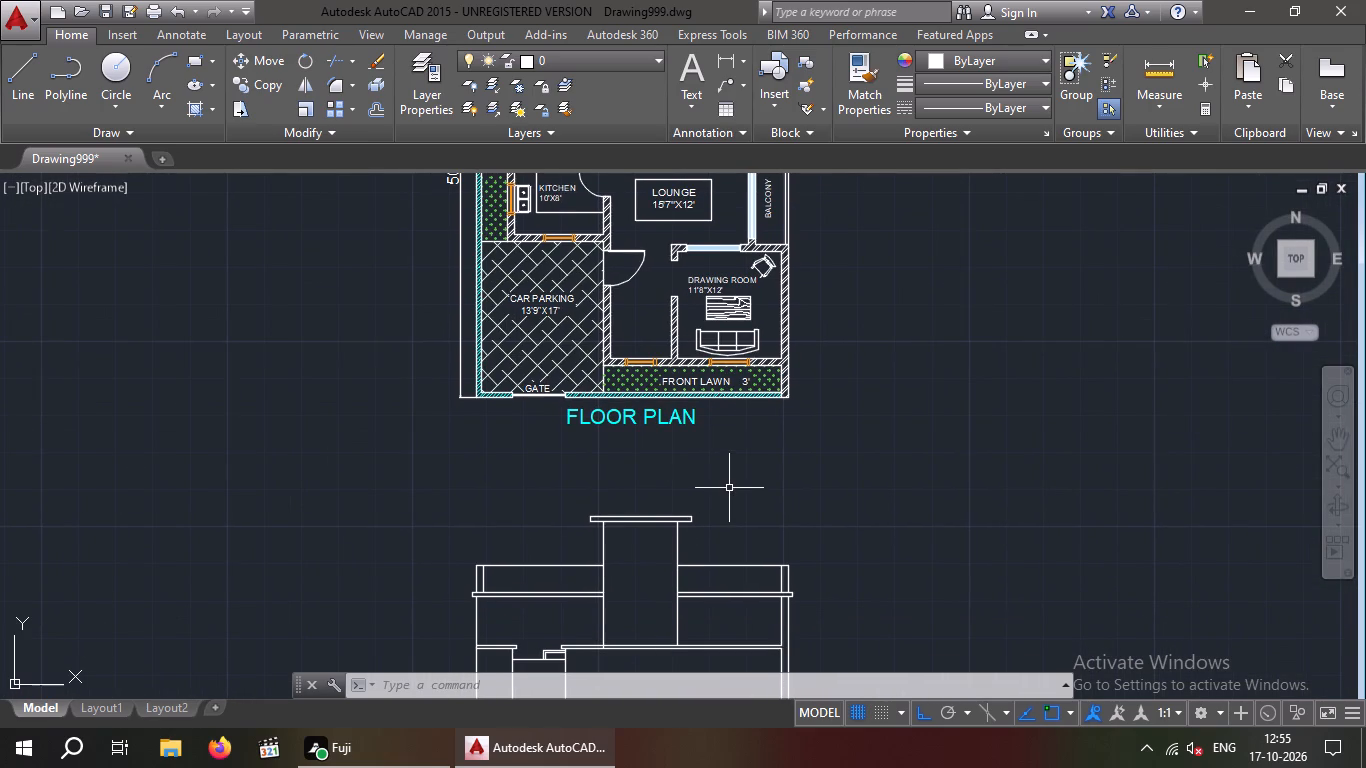
{"action": "middle_click", "coordinate": [728, 484]}
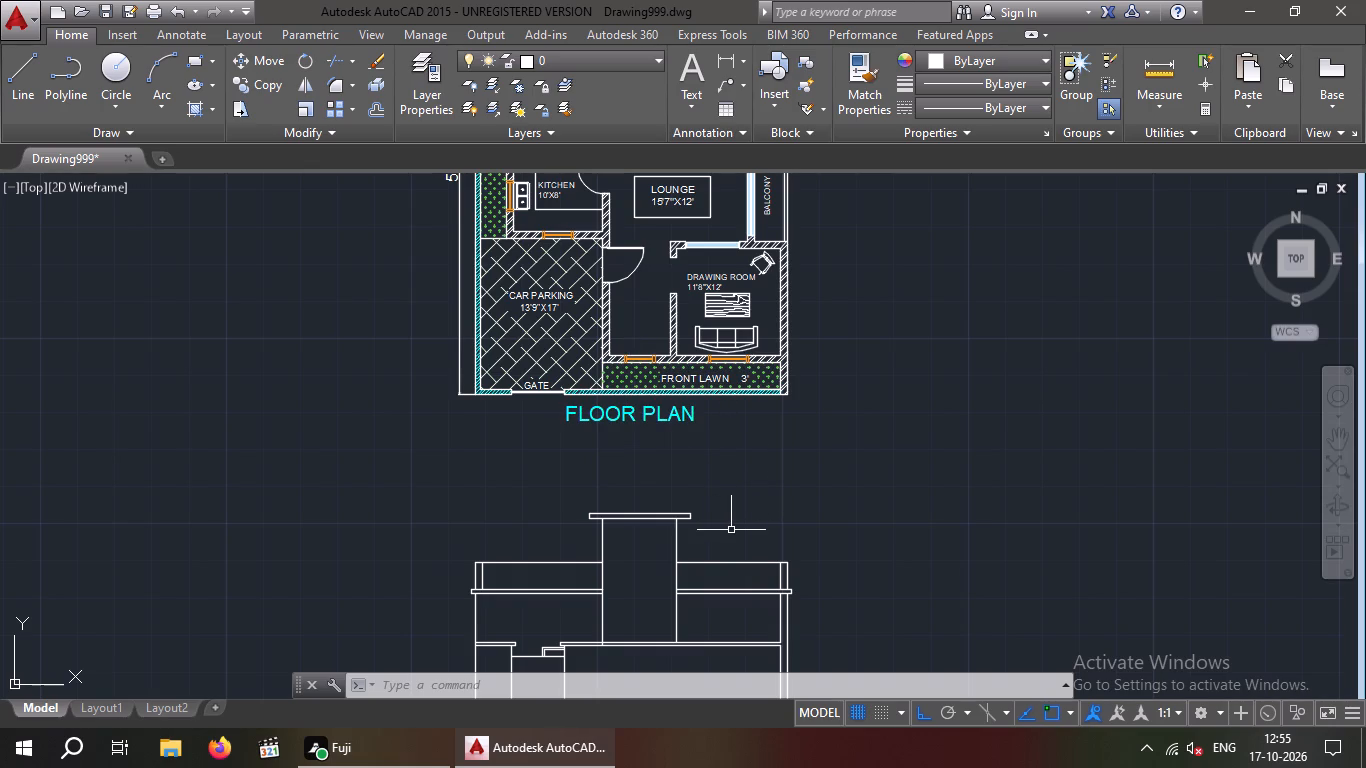
{"action": "middle_click_drag", "start_coordinate": [643, 580], "coordinate": [630, 508]}
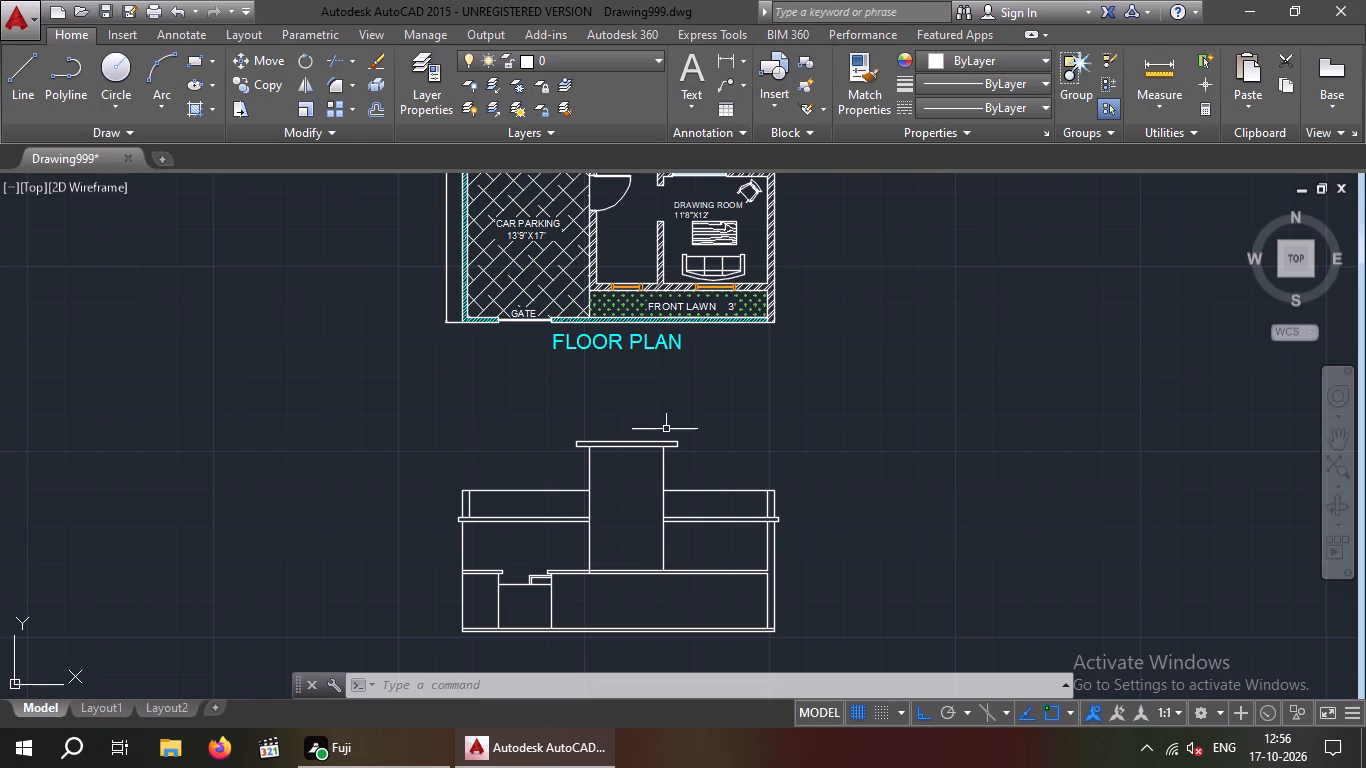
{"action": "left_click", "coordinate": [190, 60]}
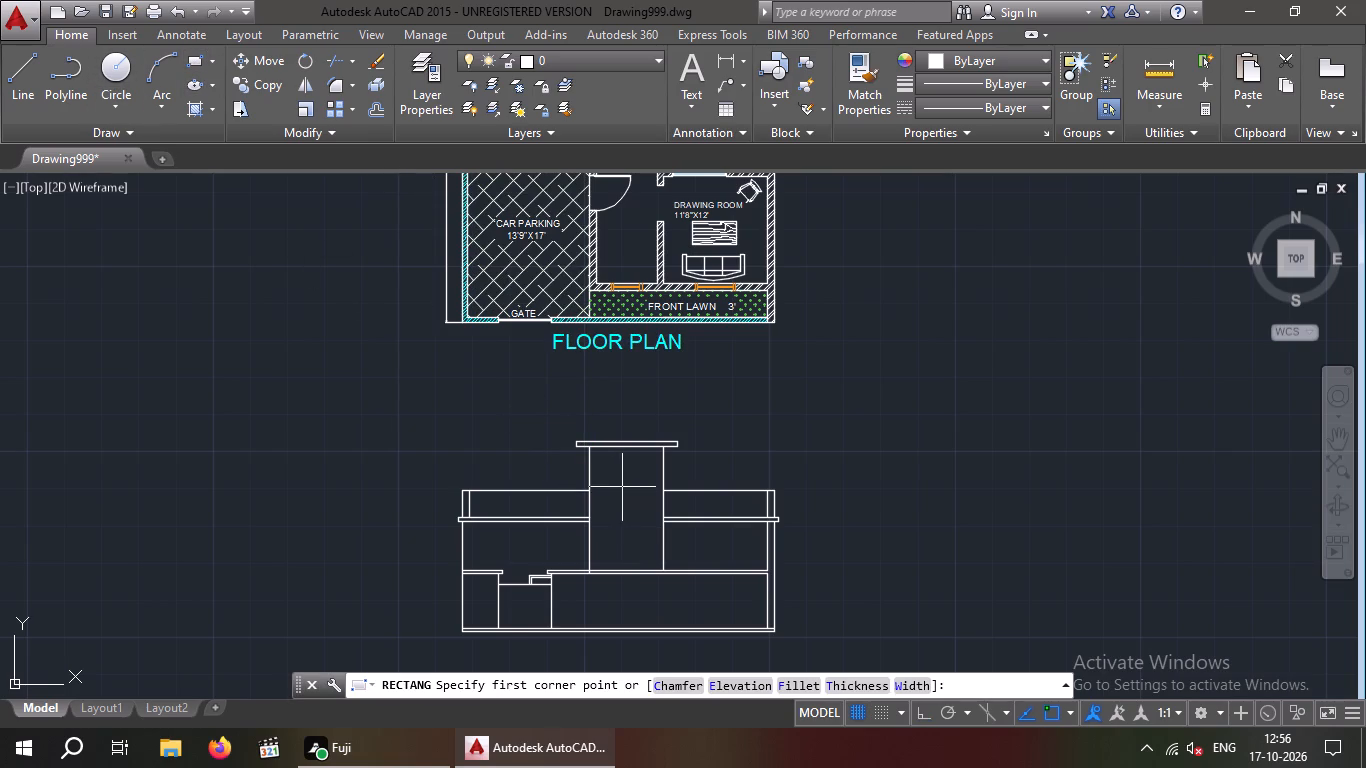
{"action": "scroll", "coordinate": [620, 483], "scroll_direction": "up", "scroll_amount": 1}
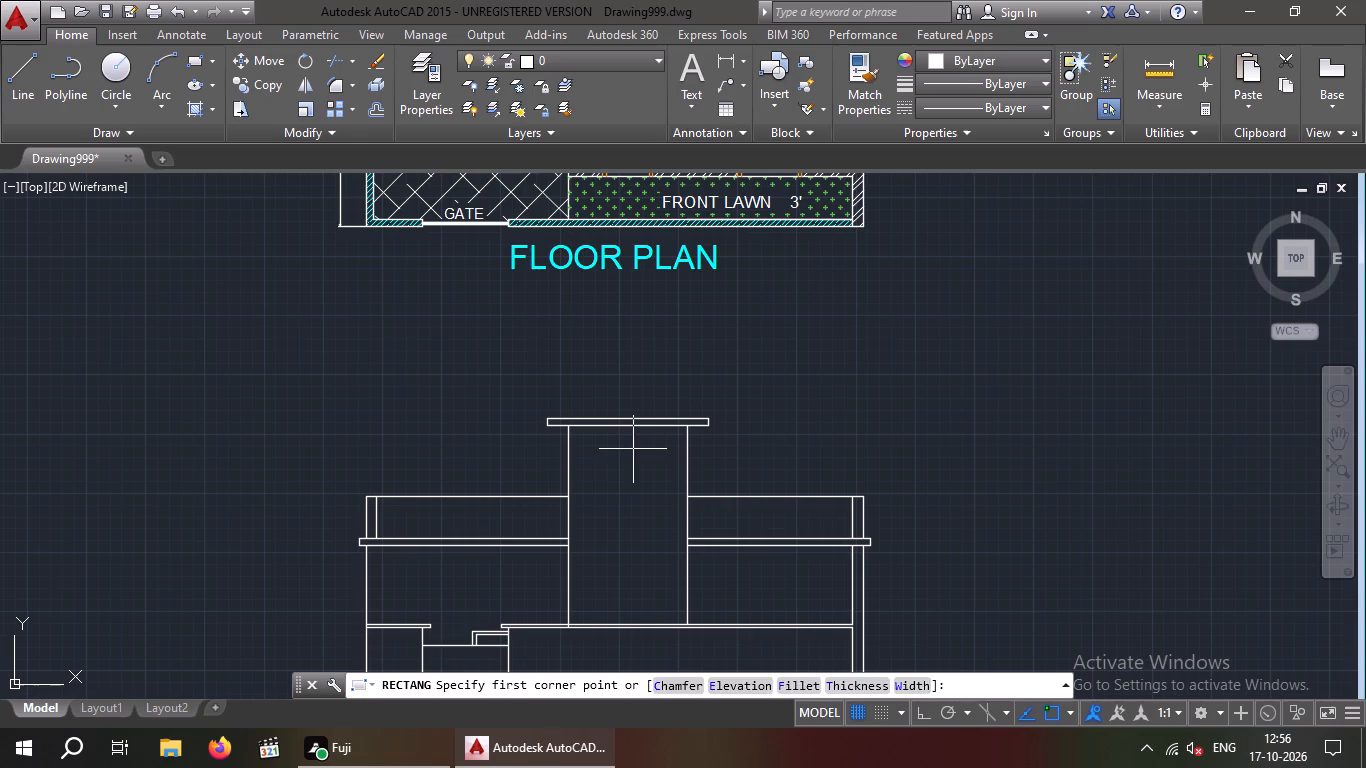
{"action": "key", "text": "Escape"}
Draw a vertical centre line through the central tower, from the midpoint of its roof slab's underside down to the intermediate slab.
{"action": "key", "text": "l"}
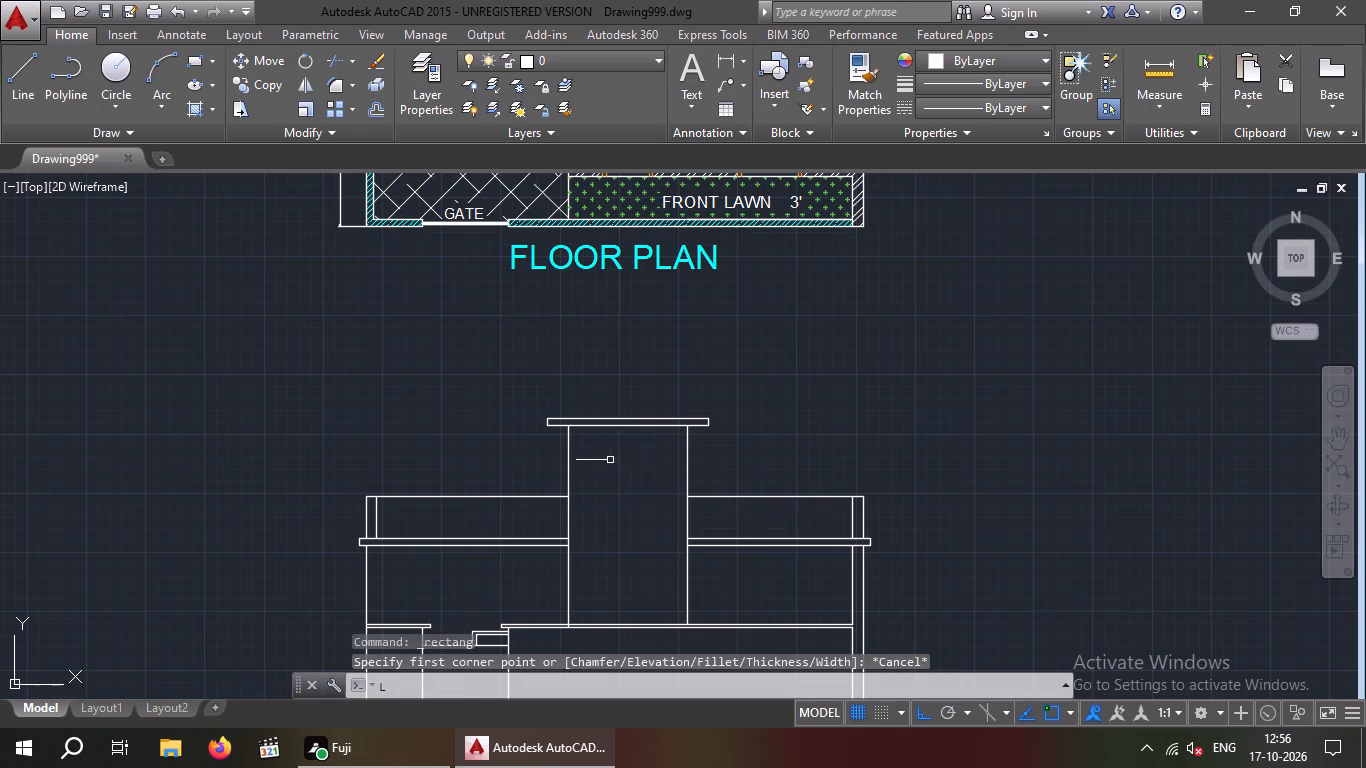
{"action": "key", "text": "Return"}
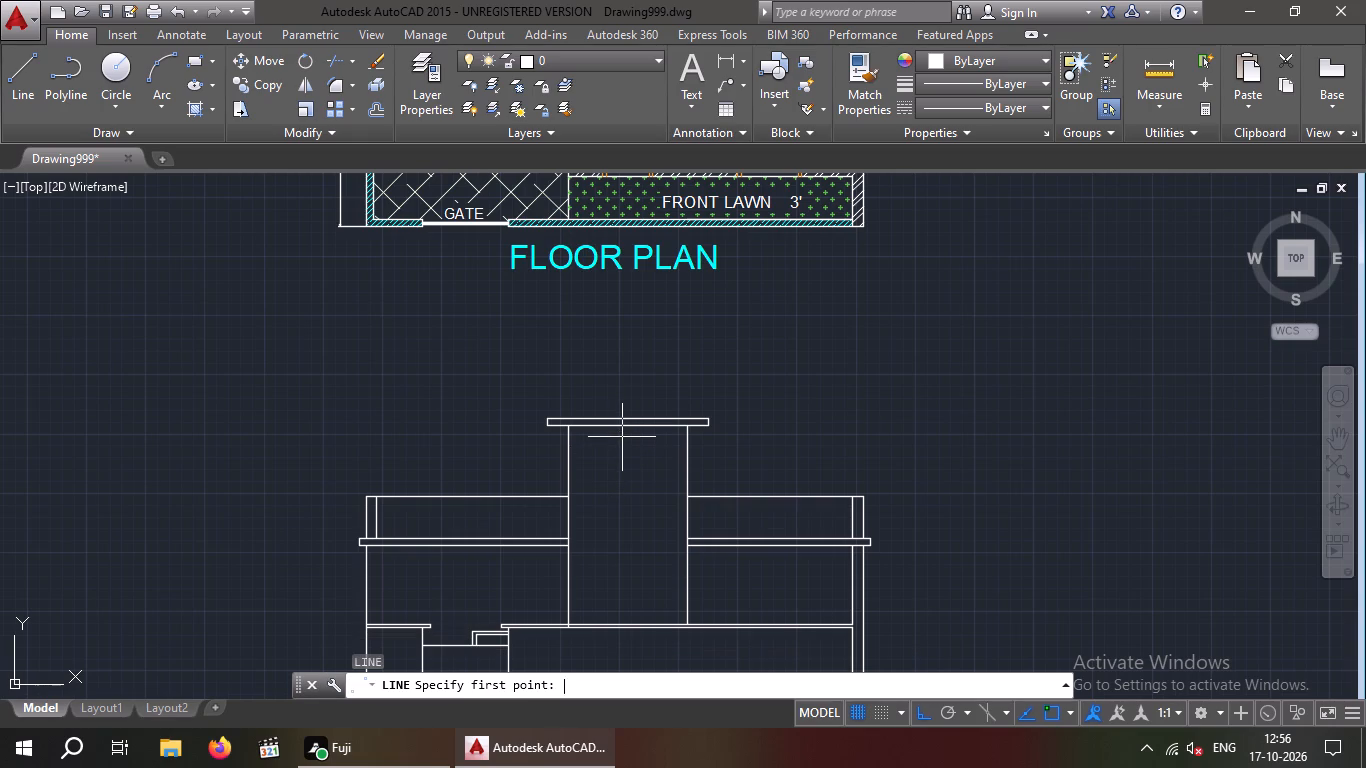
{"action": "left_click", "coordinate": [627, 429]}
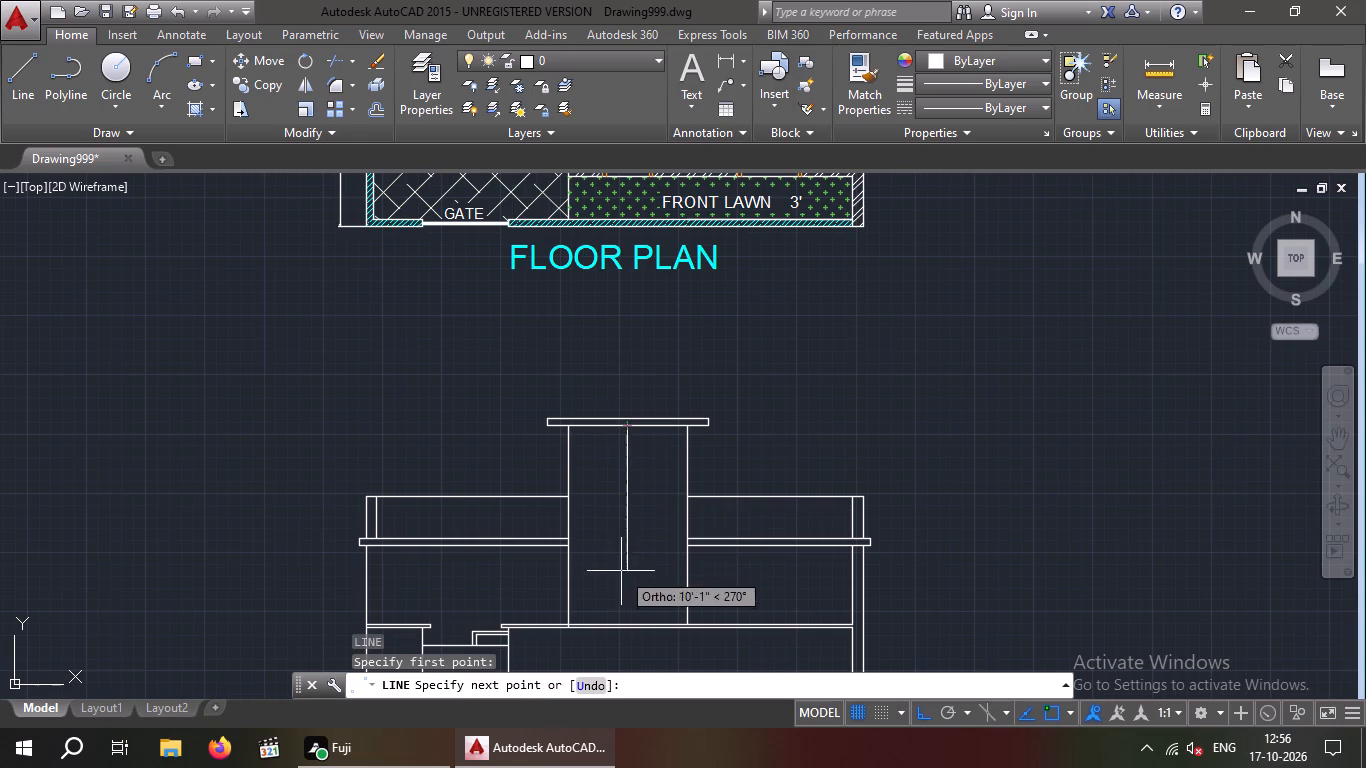
{"action": "scroll", "coordinate": [640, 625], "scroll_direction": "up", "scroll_amount": 5}
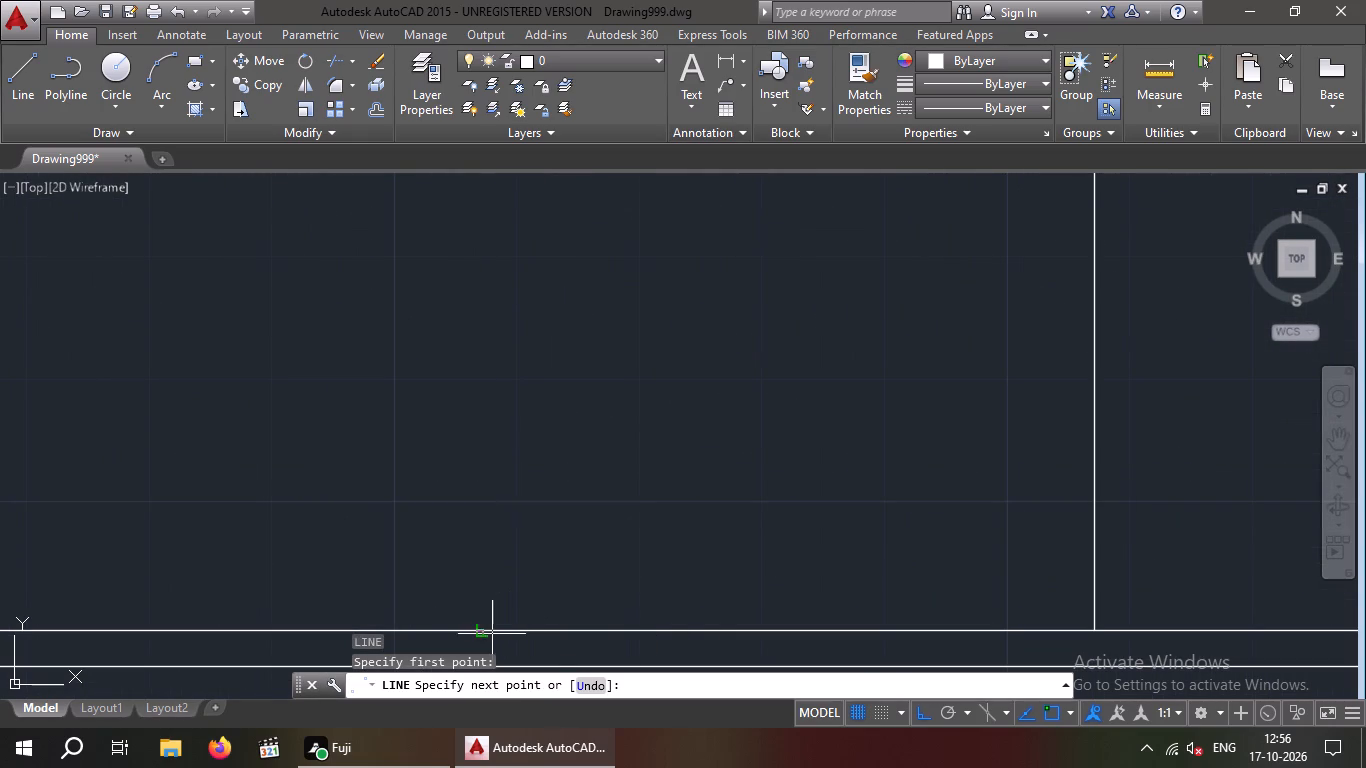
{"action": "left_click", "coordinate": [491, 634]}
{"action": "scroll", "coordinate": [673, 496], "scroll_direction": "down", "scroll_amount": 3}
{"action": "key", "text": "Escape"}
{"action": "scroll", "coordinate": [689, 418], "scroll_direction": "down", "scroll_amount": 2}
{"action": "middle_click_drag", "start_coordinate": [689, 419], "coordinate": [689, 439]}
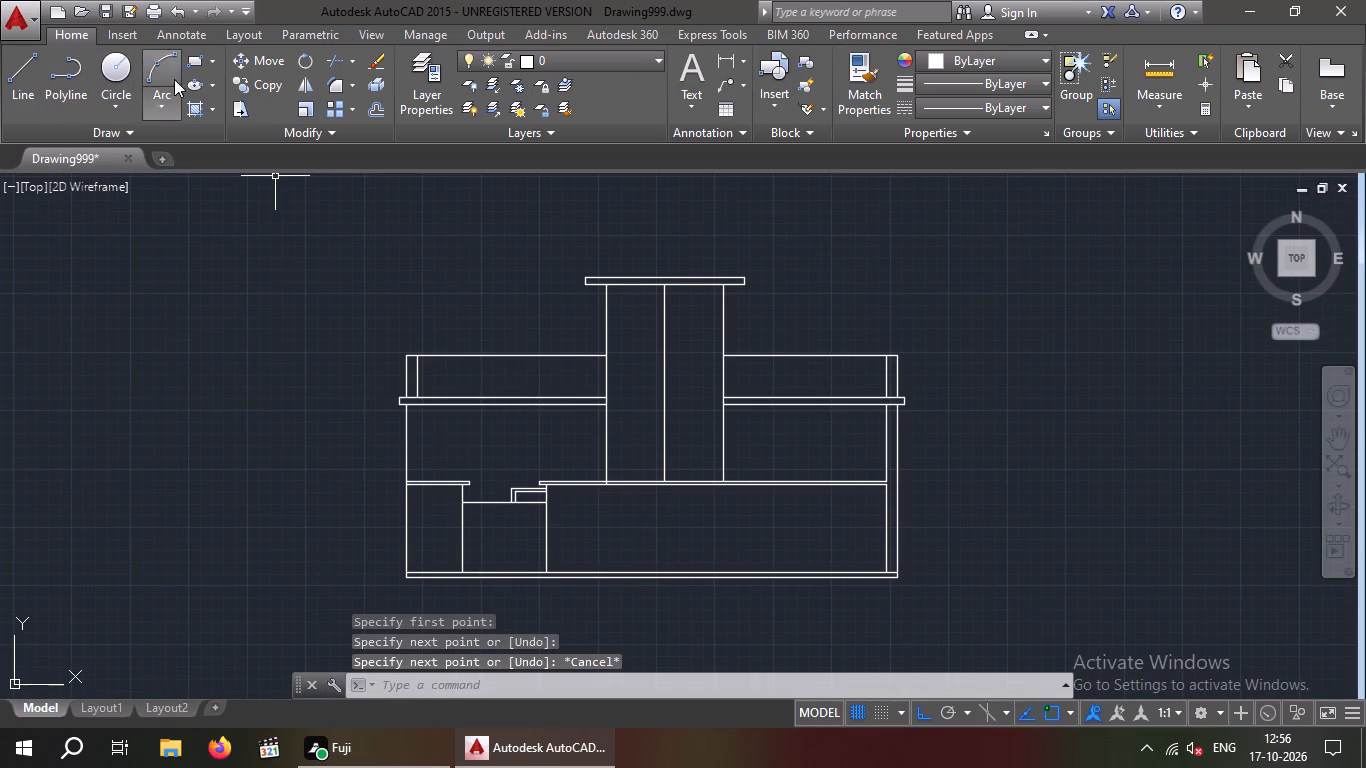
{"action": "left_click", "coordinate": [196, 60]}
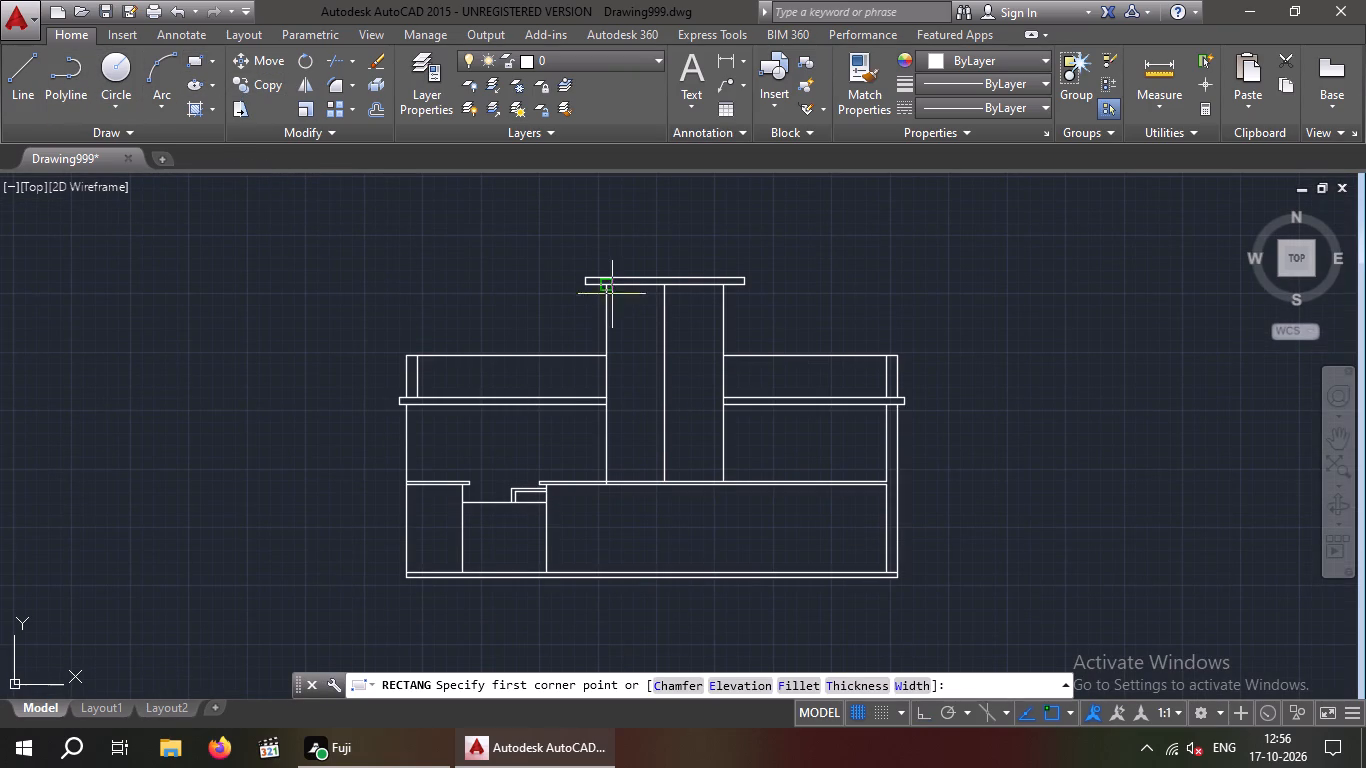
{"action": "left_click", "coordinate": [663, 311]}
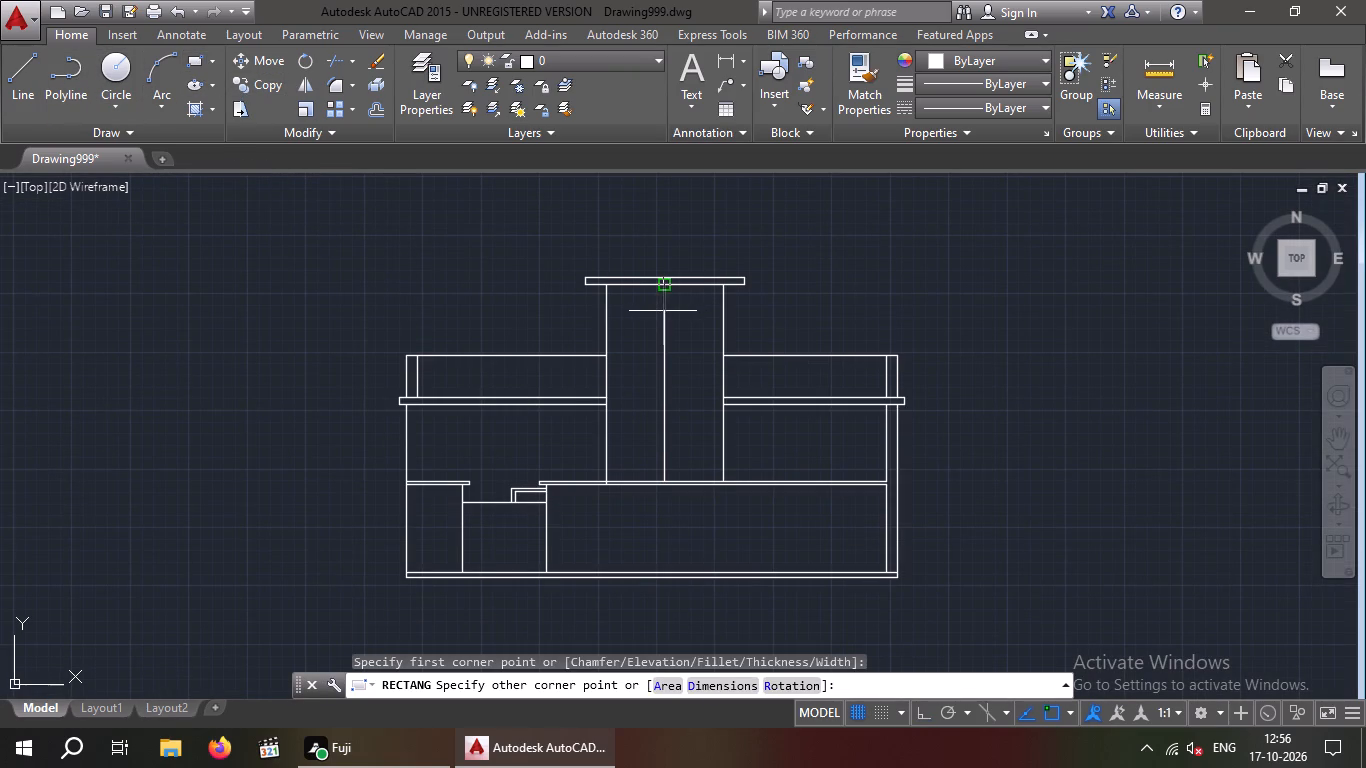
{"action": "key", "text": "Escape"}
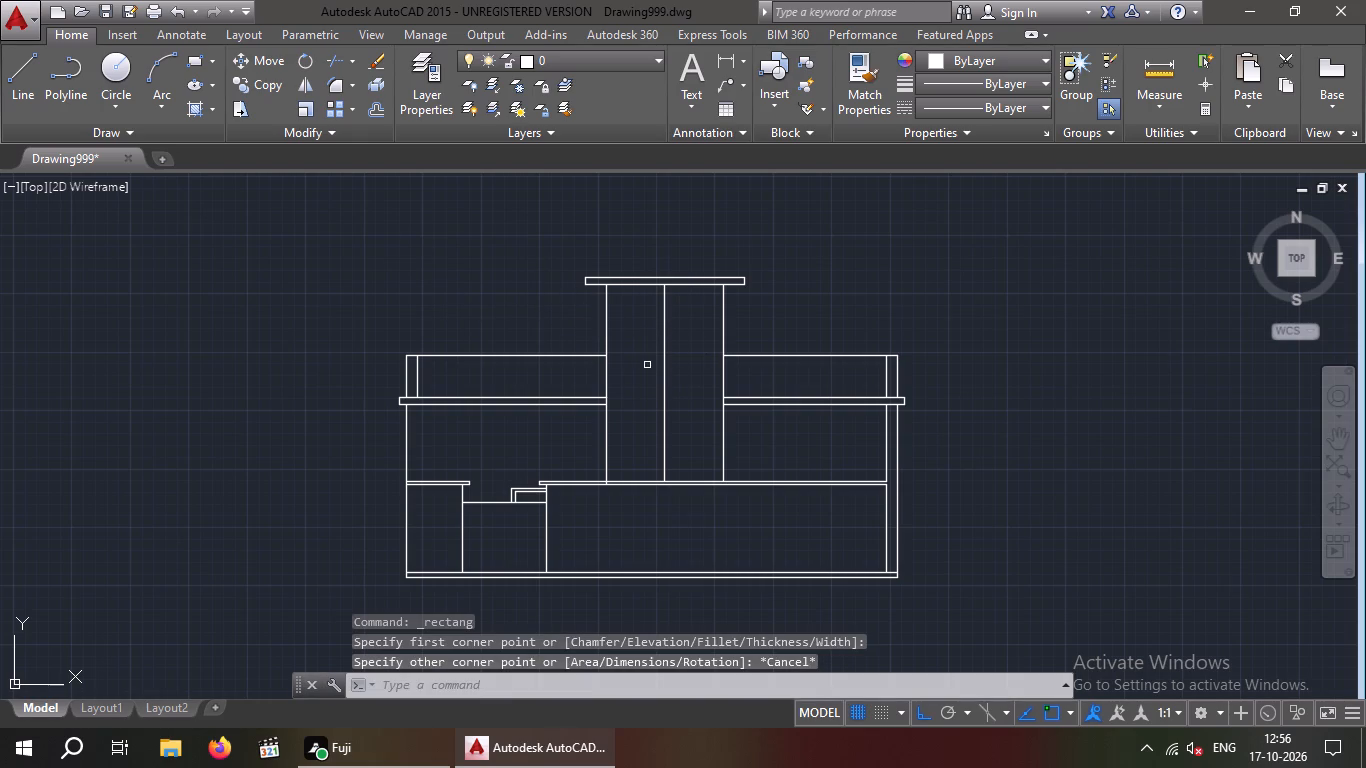
Save the drawing.
{"action": "key", "text": "ctrl+s"}
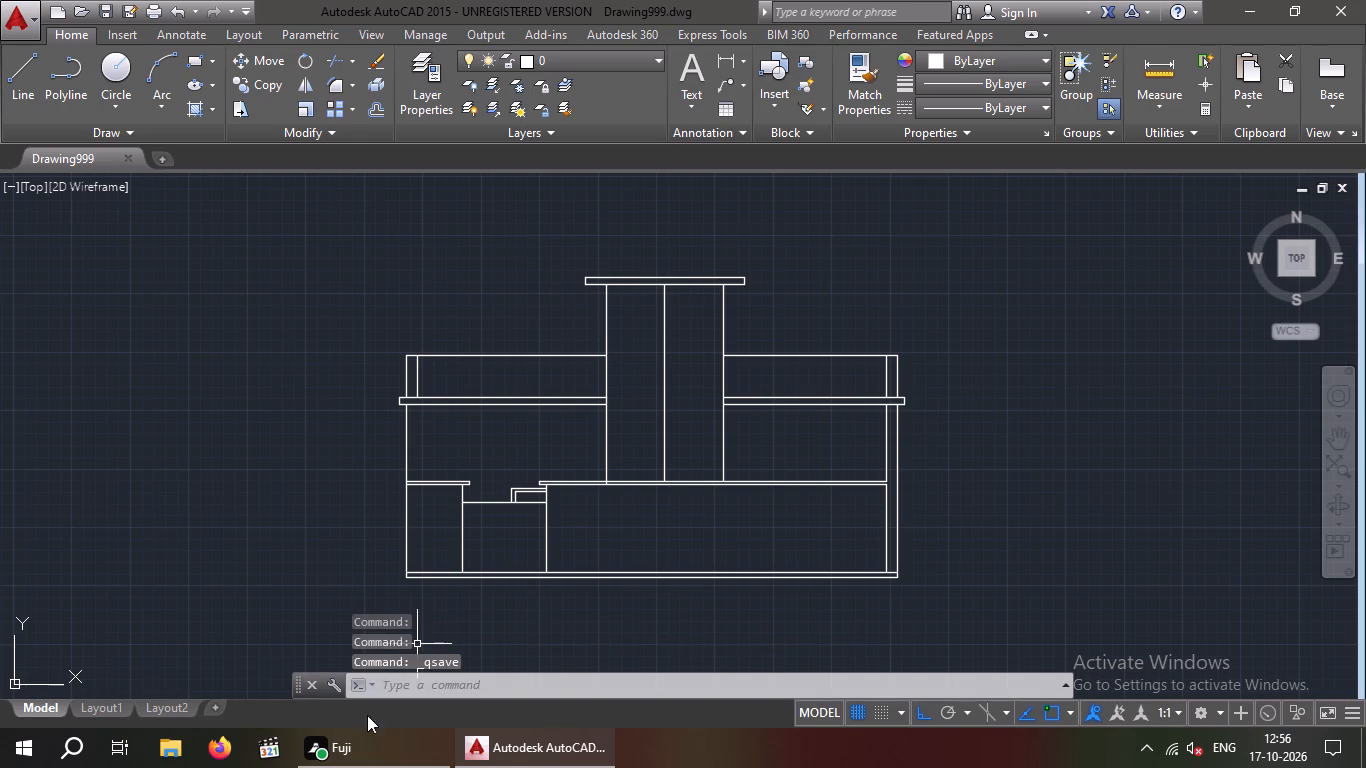
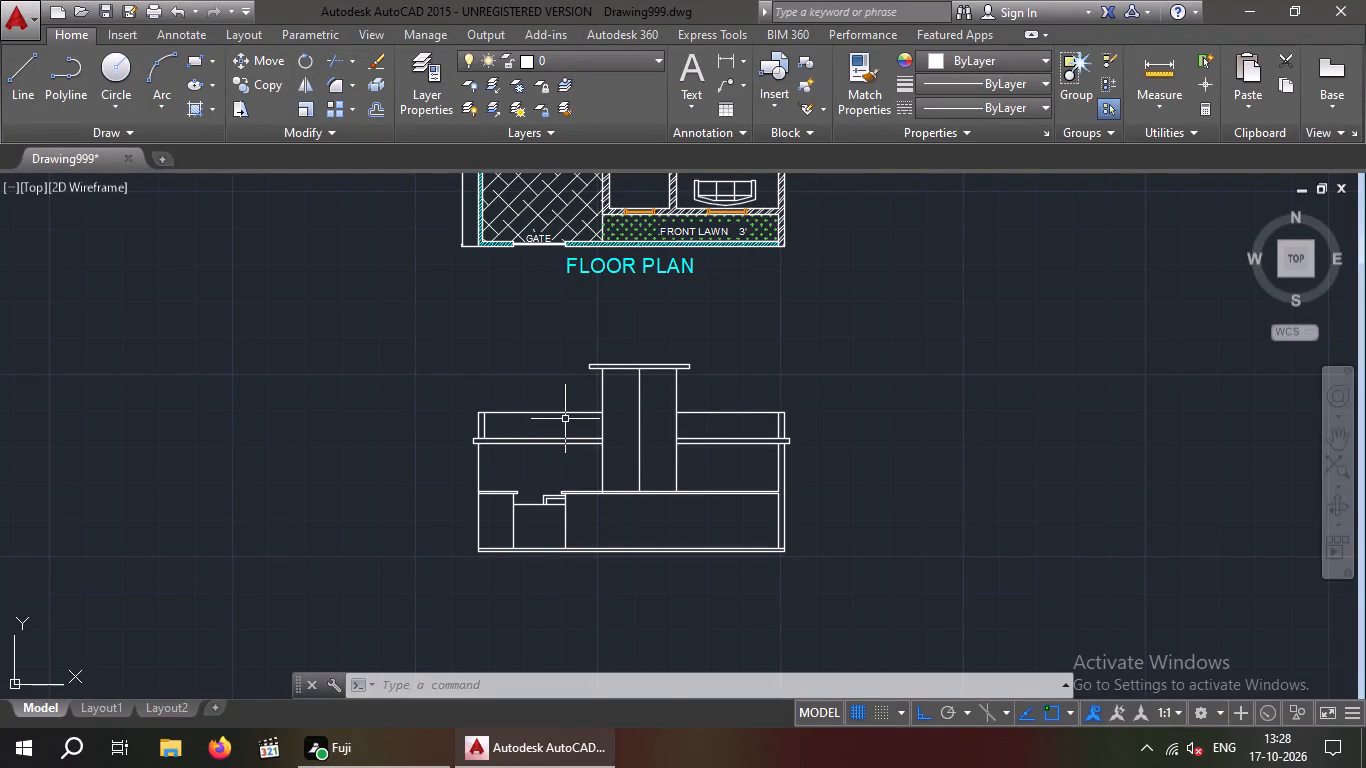
Offset the top line of the parapet on the left side of the tower 3" downward.
{"action": "scroll", "coordinate": [567, 415], "scroll_direction": "up", "scroll_amount": 2}
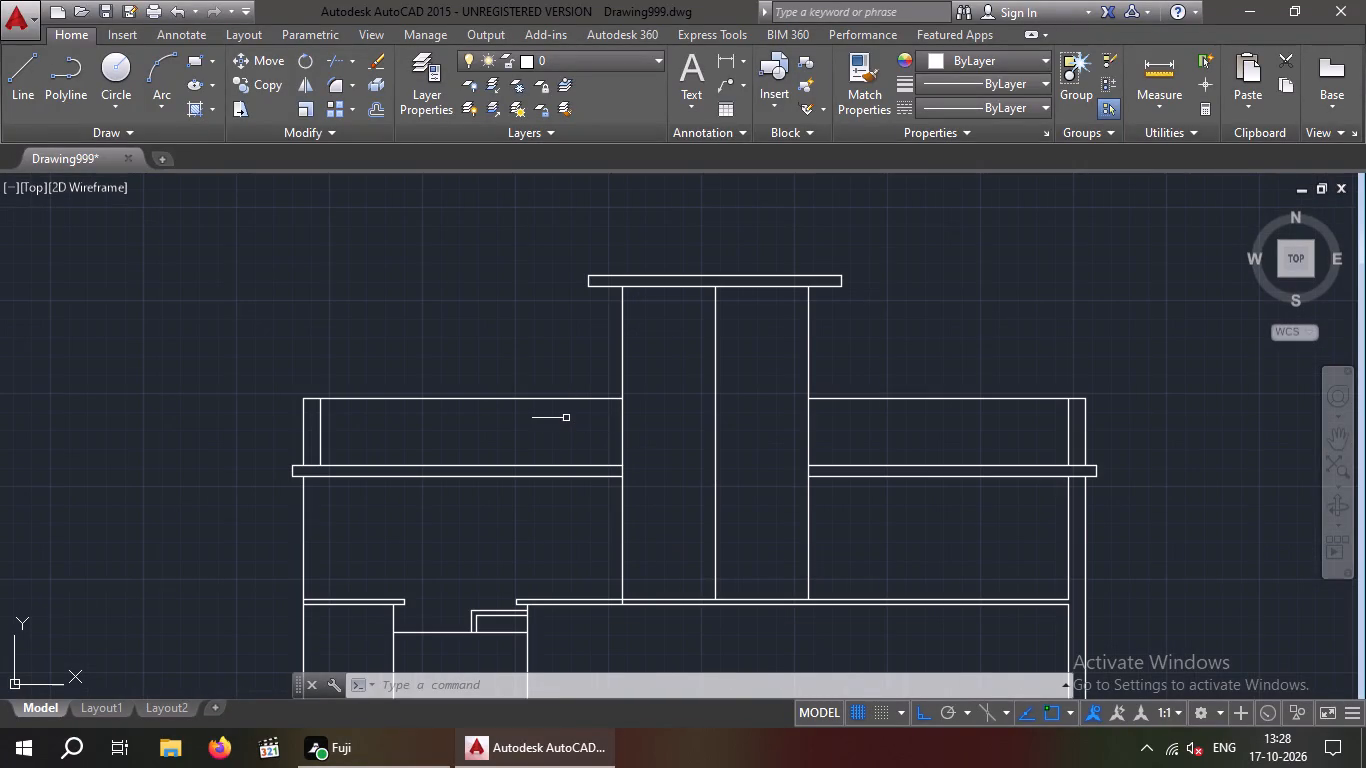
{"action": "key", "text": "o"}
{"action": "key", "text": "Return"}
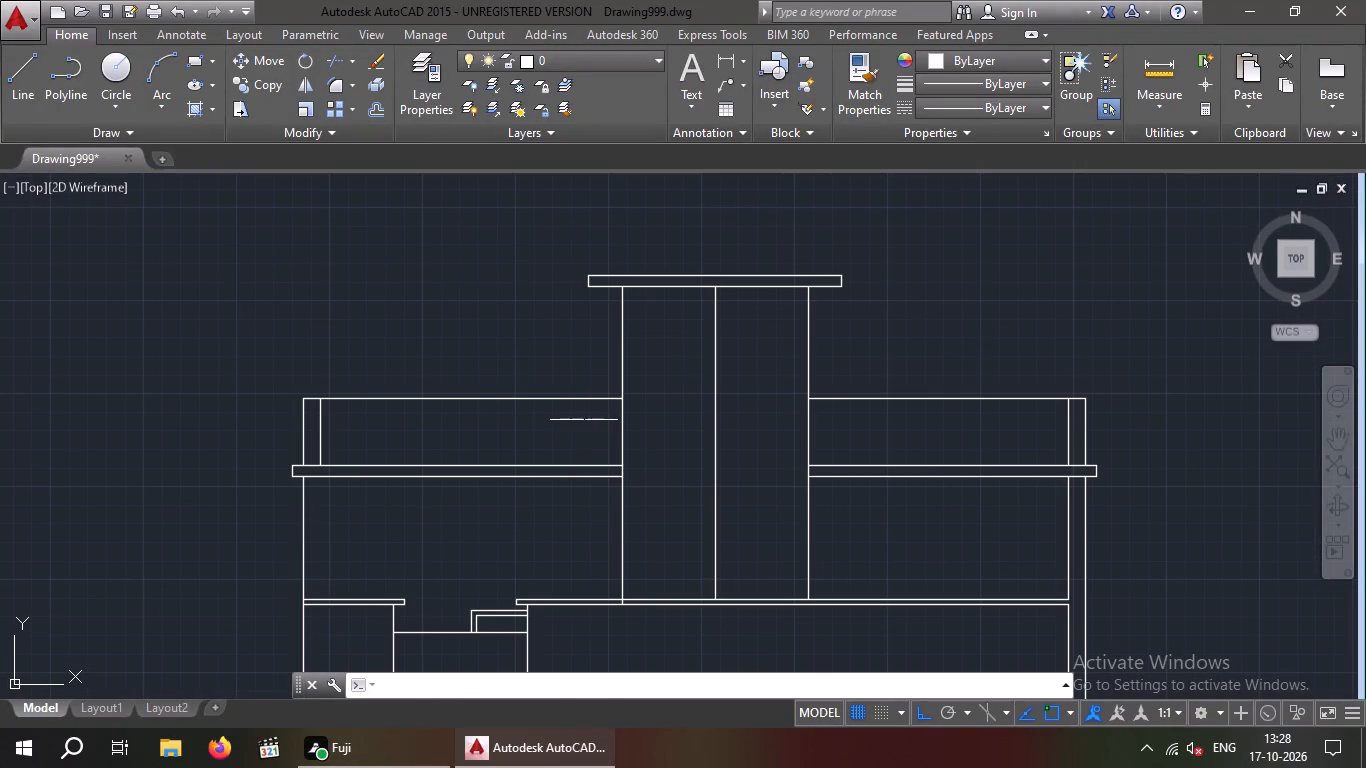
{"action": "type", "text": "3\""}
{"action": "key", "text": "Return"}
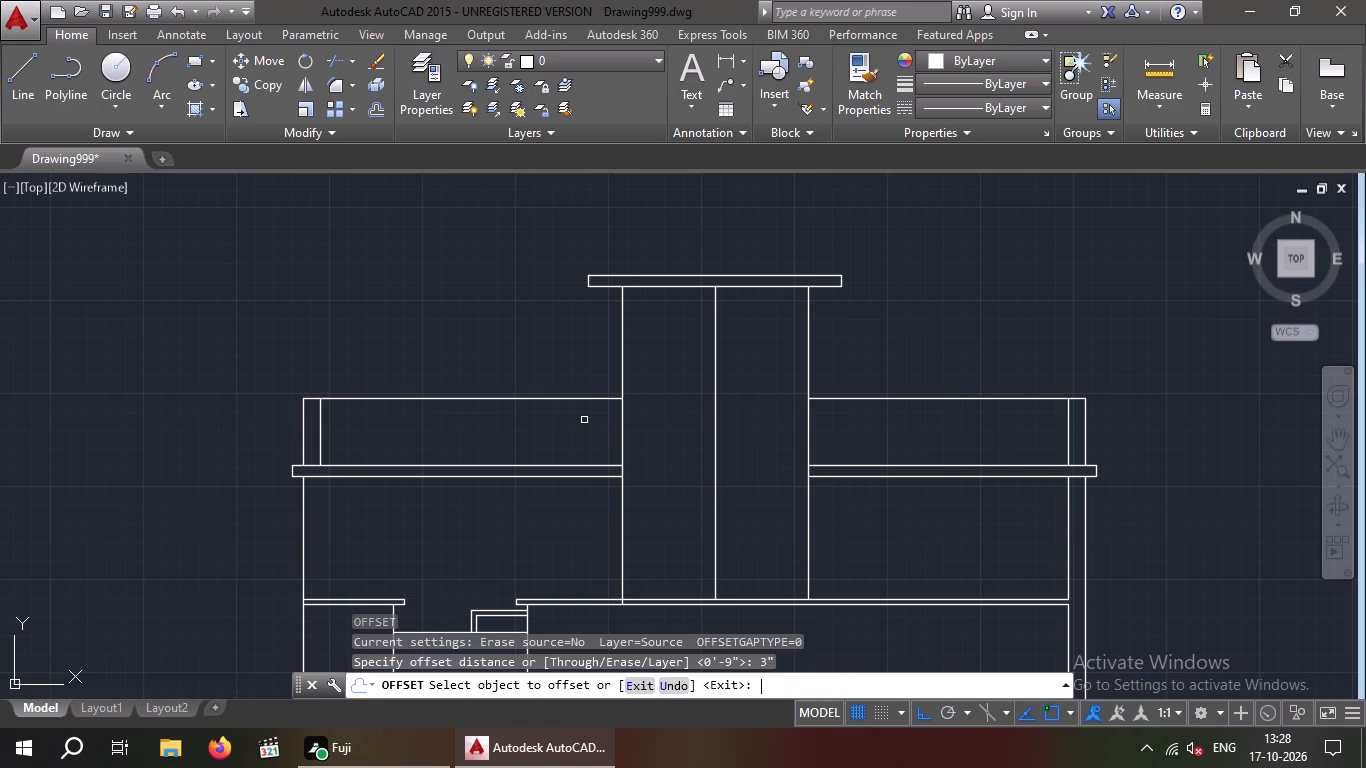
{"action": "left_click", "coordinate": [469, 397]}
{"action": "left_click", "coordinate": [477, 423]}
{"action": "key", "text": "Escape"}
{"action": "key", "text": "Escape"}
Trim the left side's offset line inside the end parapet and remove the original top line between the parapet and the tower.
{"action": "type", "text": "TR"}
{"action": "key", "text": "space"}
{"action": "key", "text": "space"}
{"action": "scroll", "coordinate": [317, 403], "scroll_direction": "up", "scroll_amount": 3}
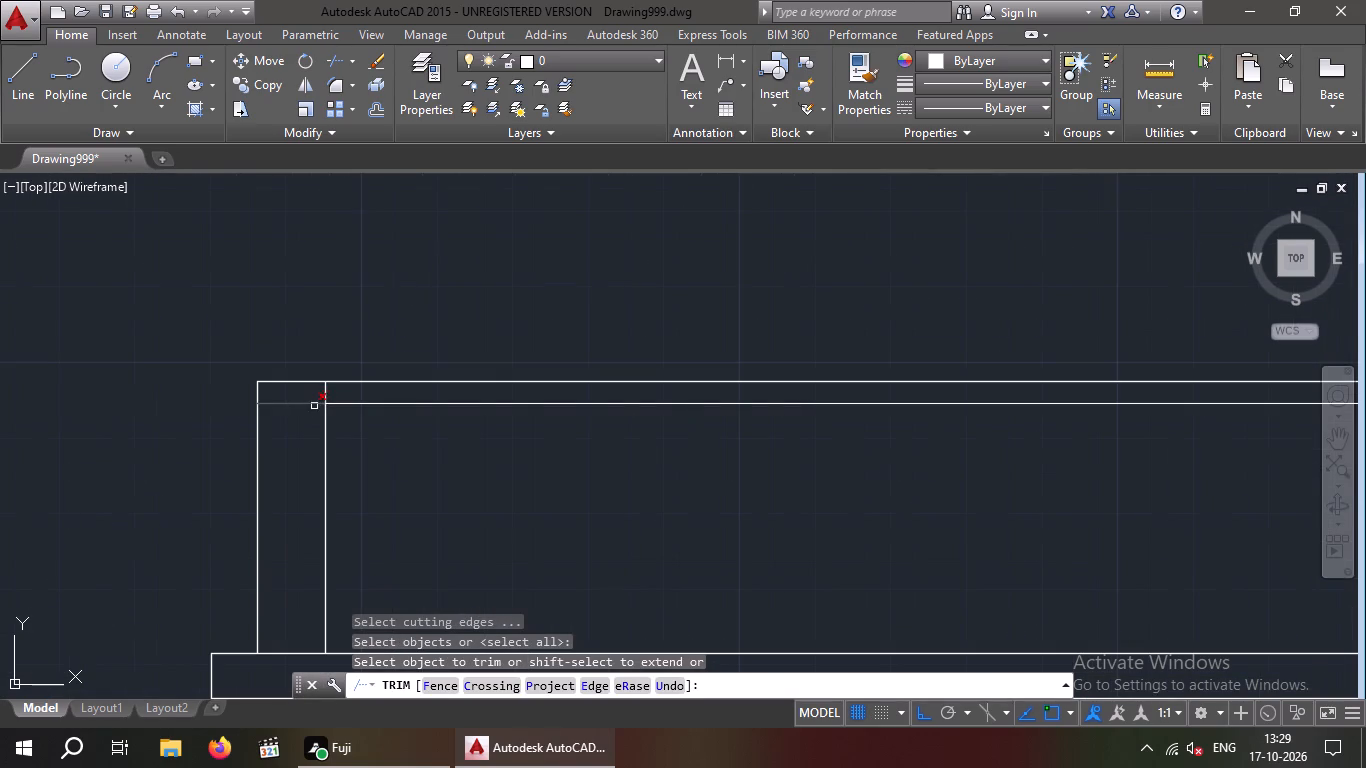
{"action": "left_click", "coordinate": [300, 405]}
{"action": "scroll", "coordinate": [375, 439], "scroll_direction": "down", "scroll_amount": 2}
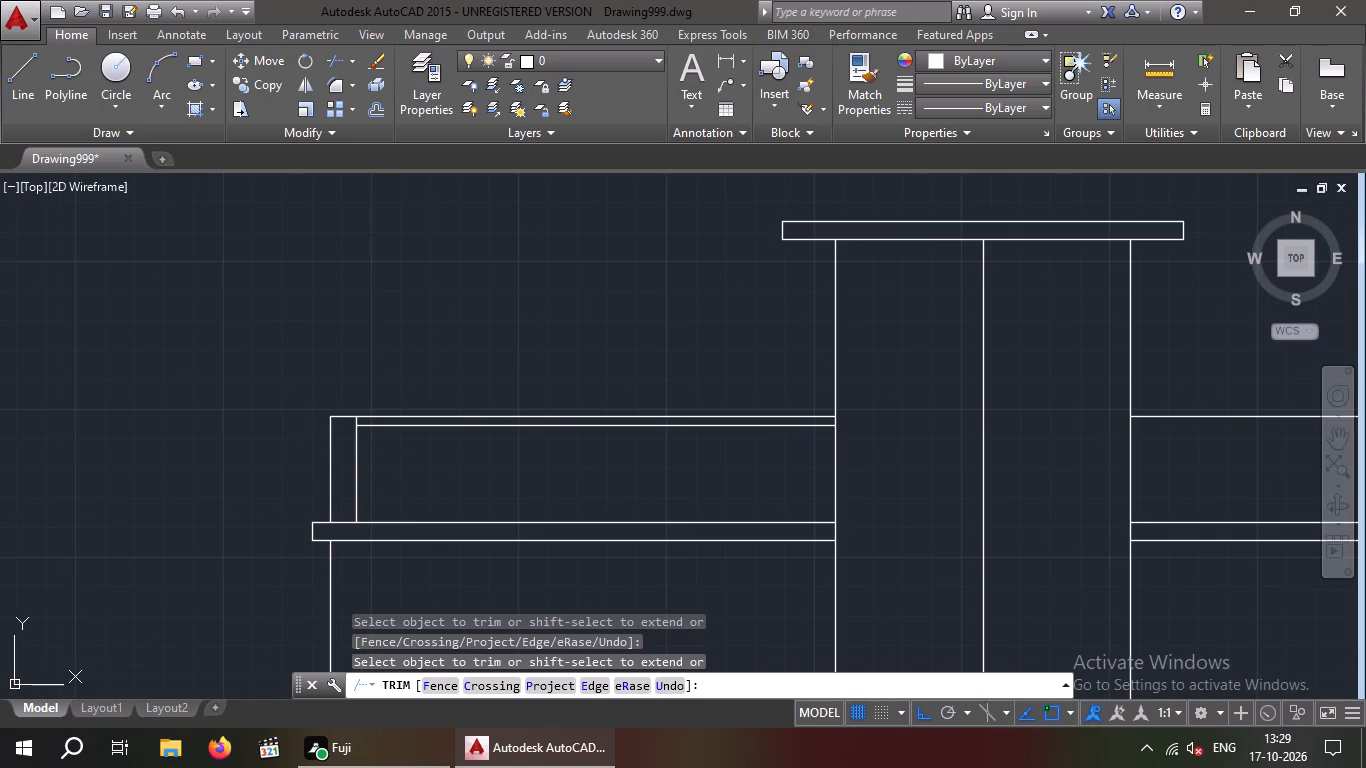
{"action": "left_click", "coordinate": [395, 417]}
{"action": "scroll", "coordinate": [503, 468], "scroll_direction": "down", "scroll_amount": 2}
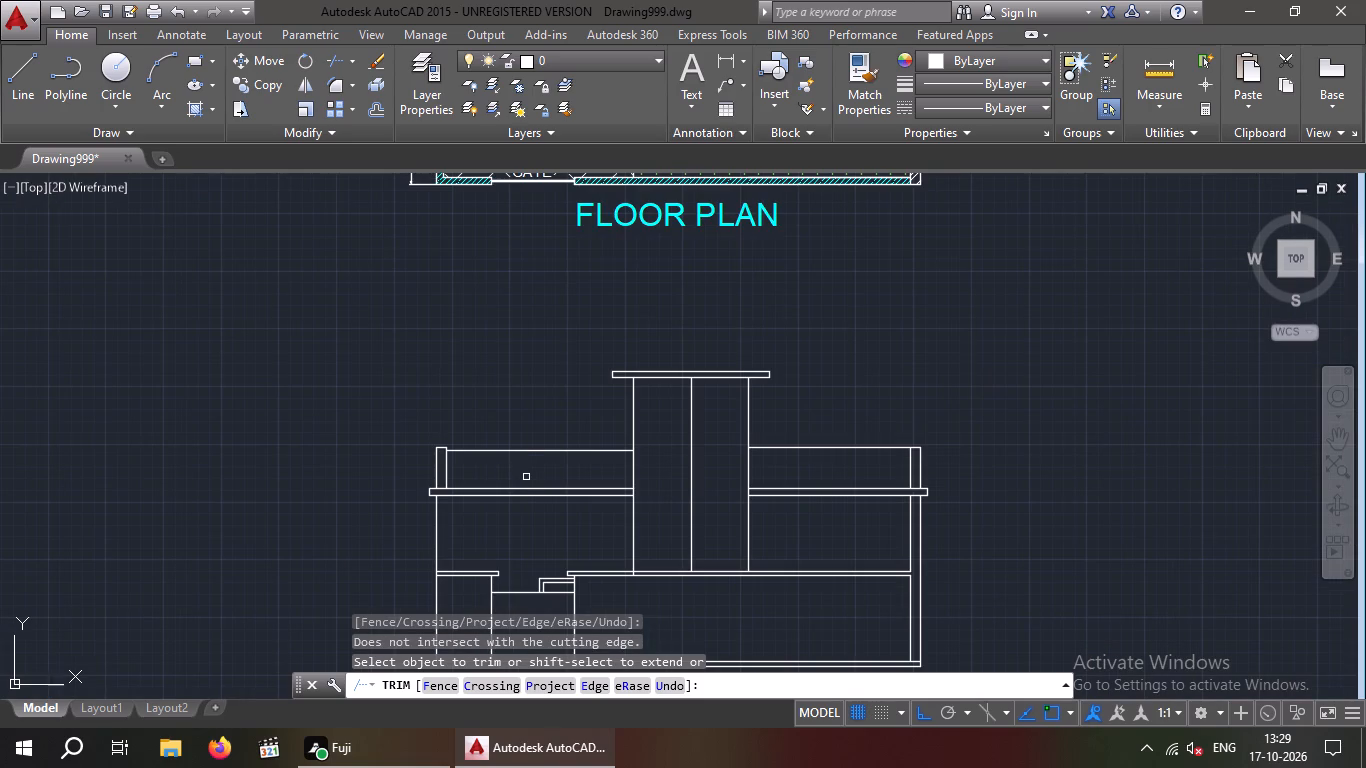
{"action": "key", "text": "Escape"}
{"action": "key", "text": "Escape"}
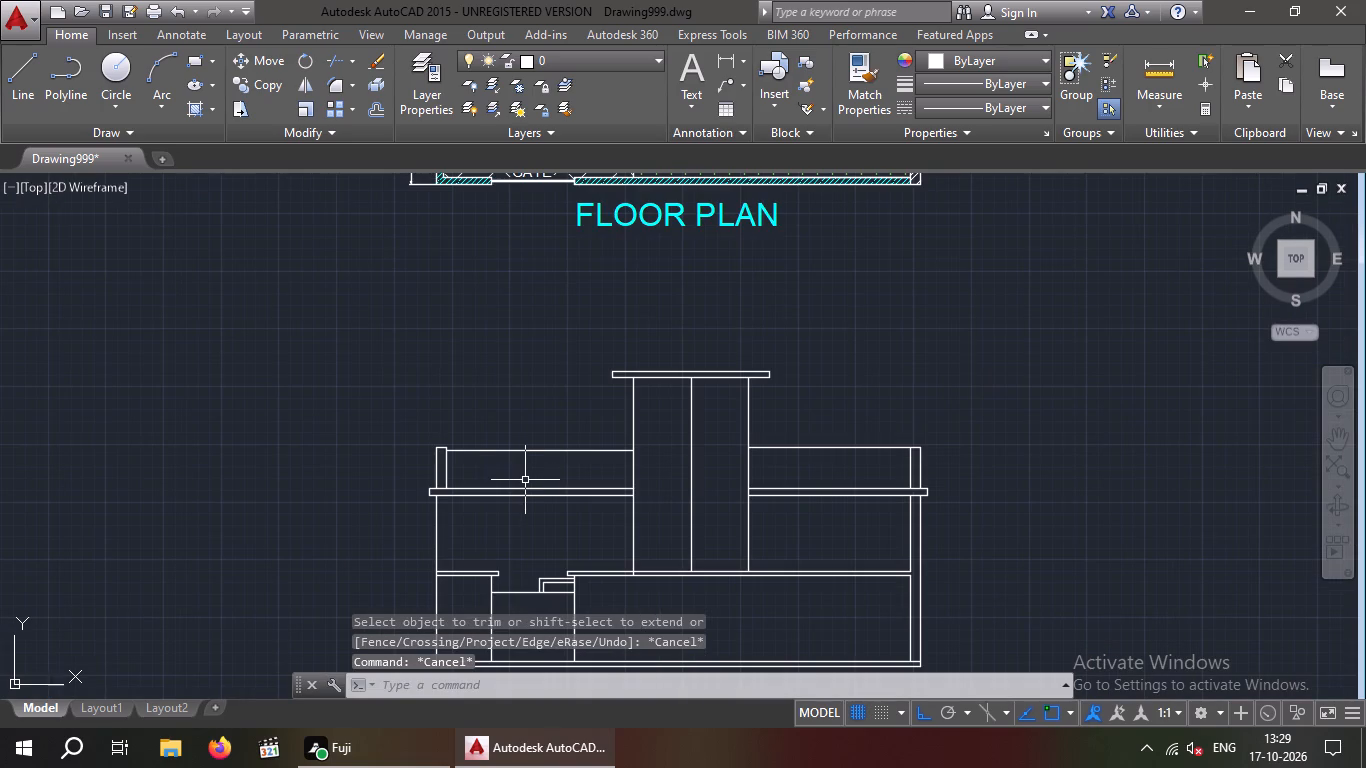
Offset the top line of the parapet on the right side of the tower 3" downward.
{"action": "key", "text": "o"}
{"action": "key", "text": "Return"}
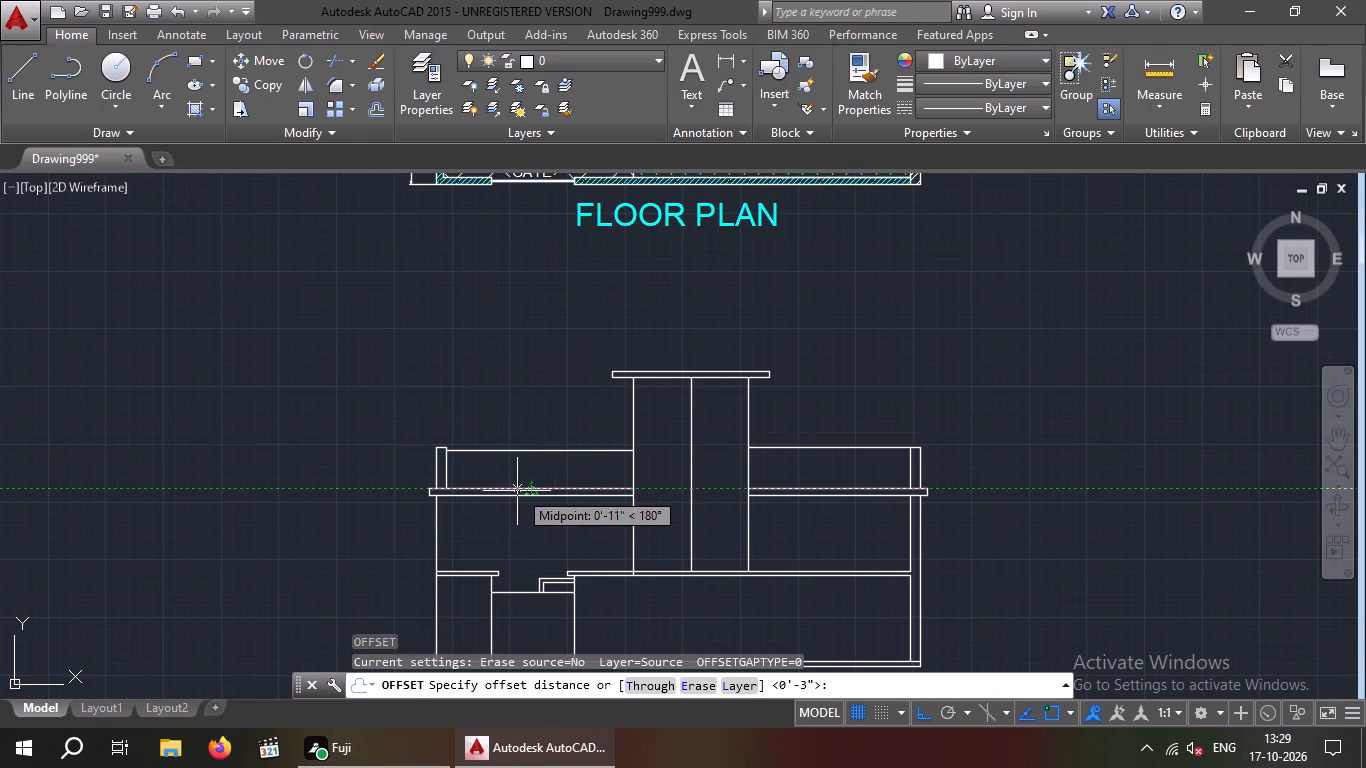
{"action": "key", "text": "3"}
{"action": "key", "text": "shift+quotedbl"}
{"action": "key", "text": "Return"}
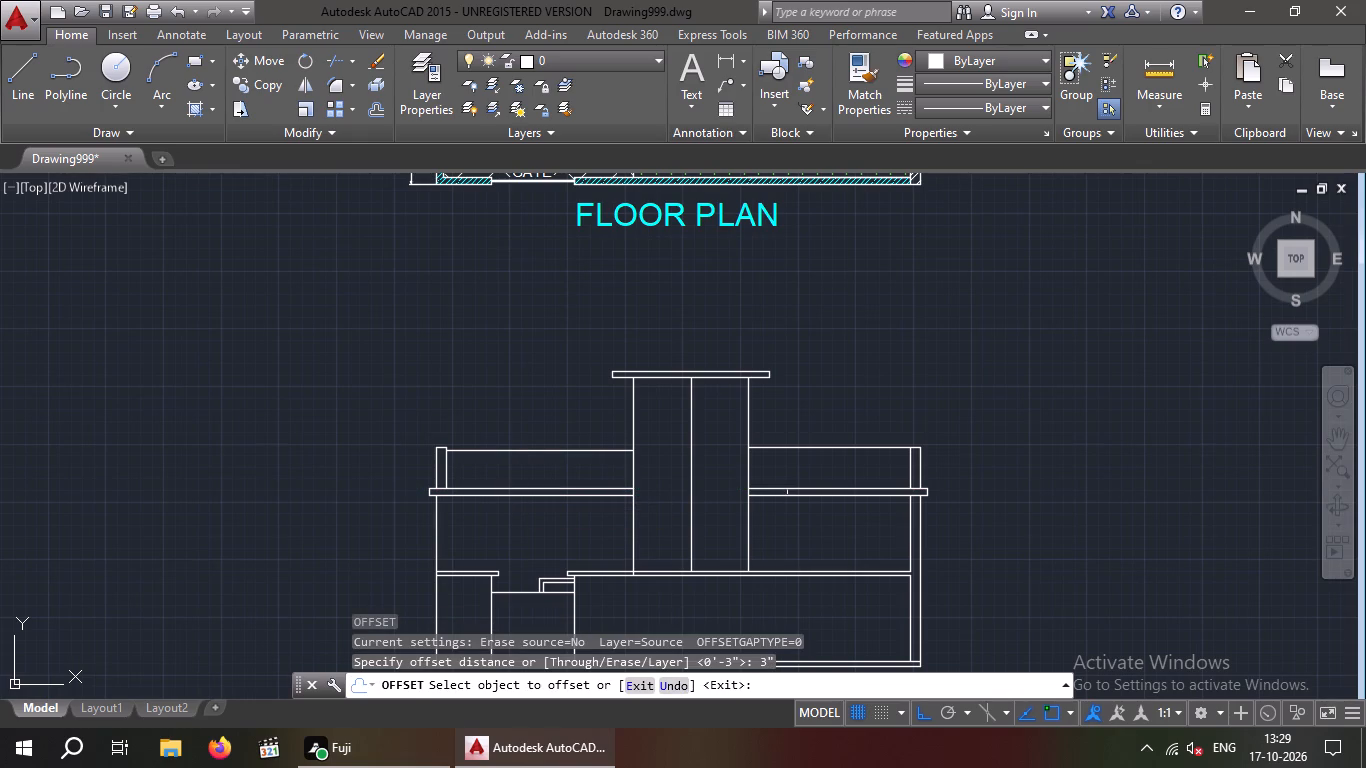
{"action": "left_click", "coordinate": [804, 447]}
{"action": "left_click", "coordinate": [814, 470]}
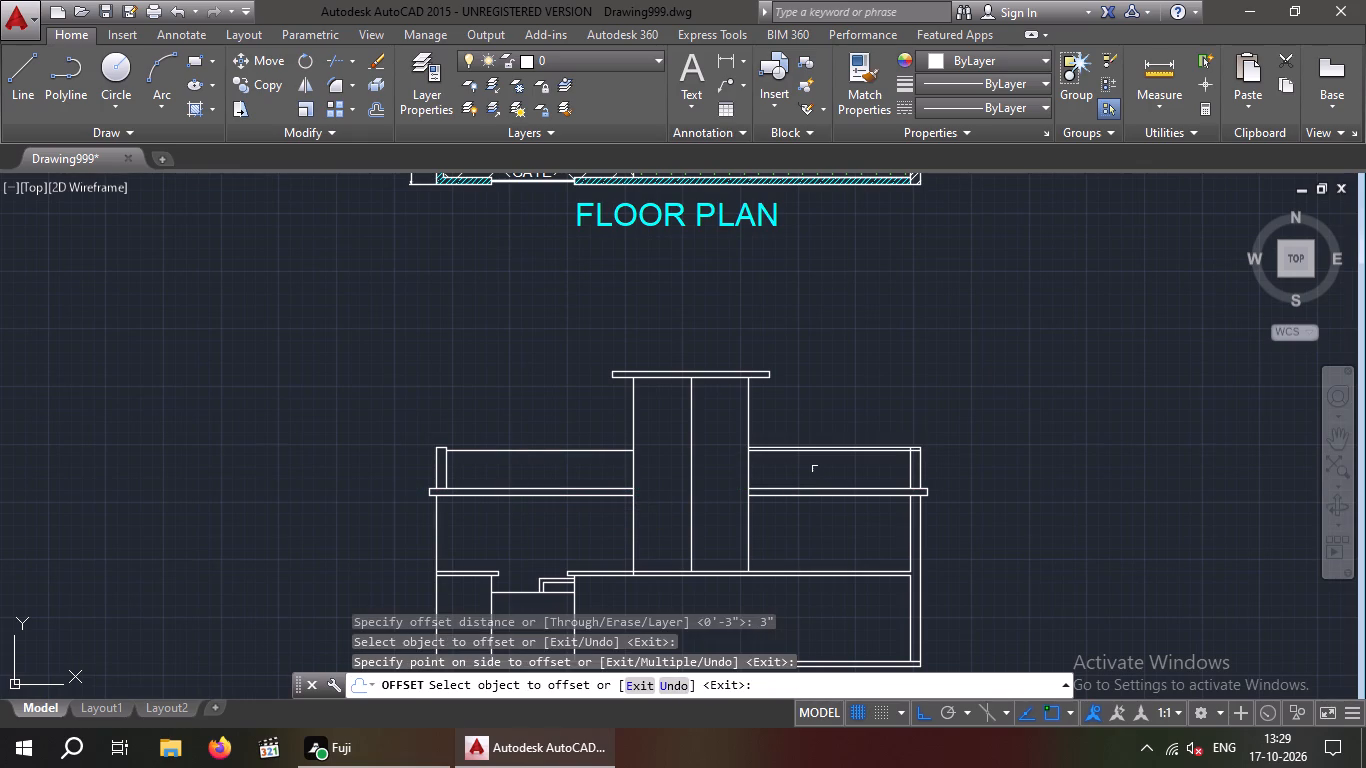
{"action": "key", "text": "Escape"}
{"action": "key", "text": "Escape"}
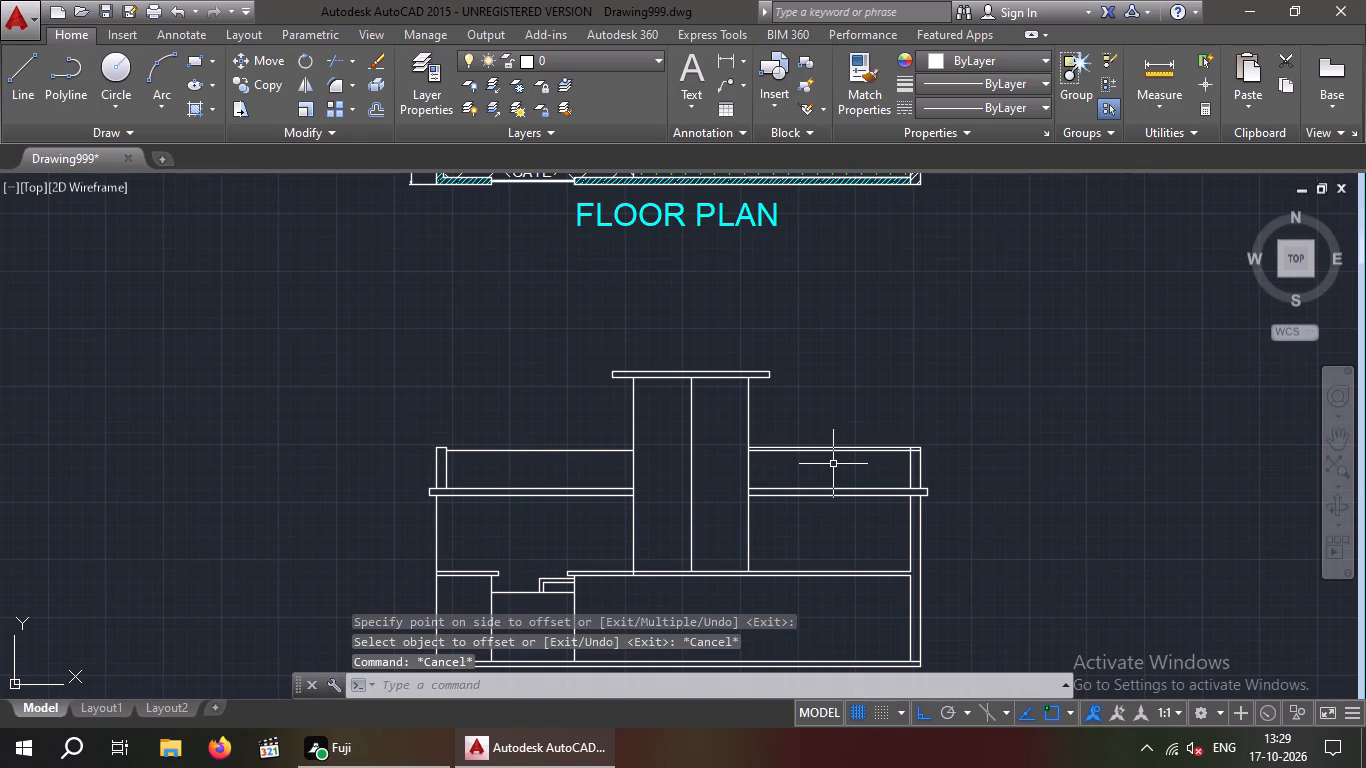
Trim away the right side's original top line between tower and end parapet, plus the offset line's part inside that parapet.
{"action": "type", "text": "TR"}
{"action": "key", "text": "space"}
{"action": "key", "text": "space"}
{"action": "scroll", "coordinate": [840, 442], "scroll_direction": "up", "scroll_amount": 4}
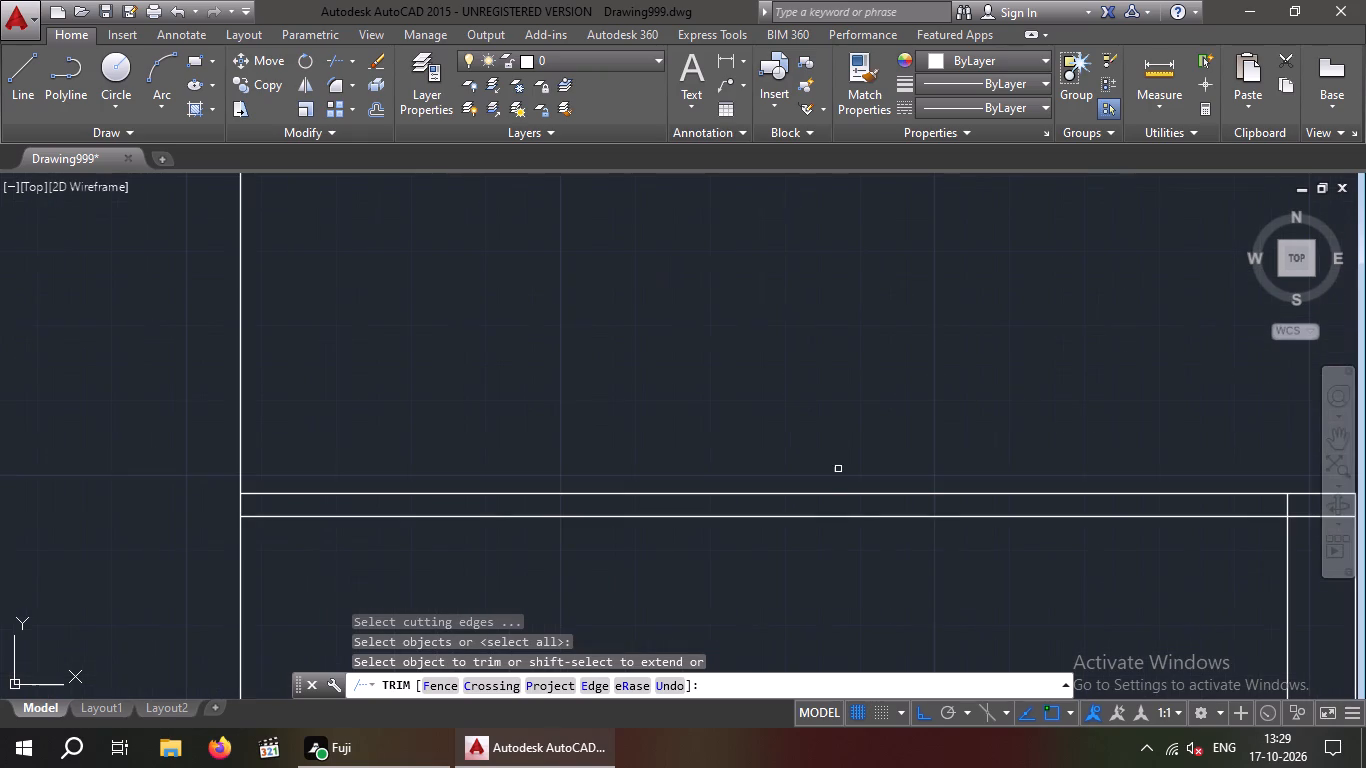
{"action": "left_click", "coordinate": [819, 495]}
{"action": "scroll", "coordinate": [804, 439], "scroll_direction": "down", "scroll_amount": 4}
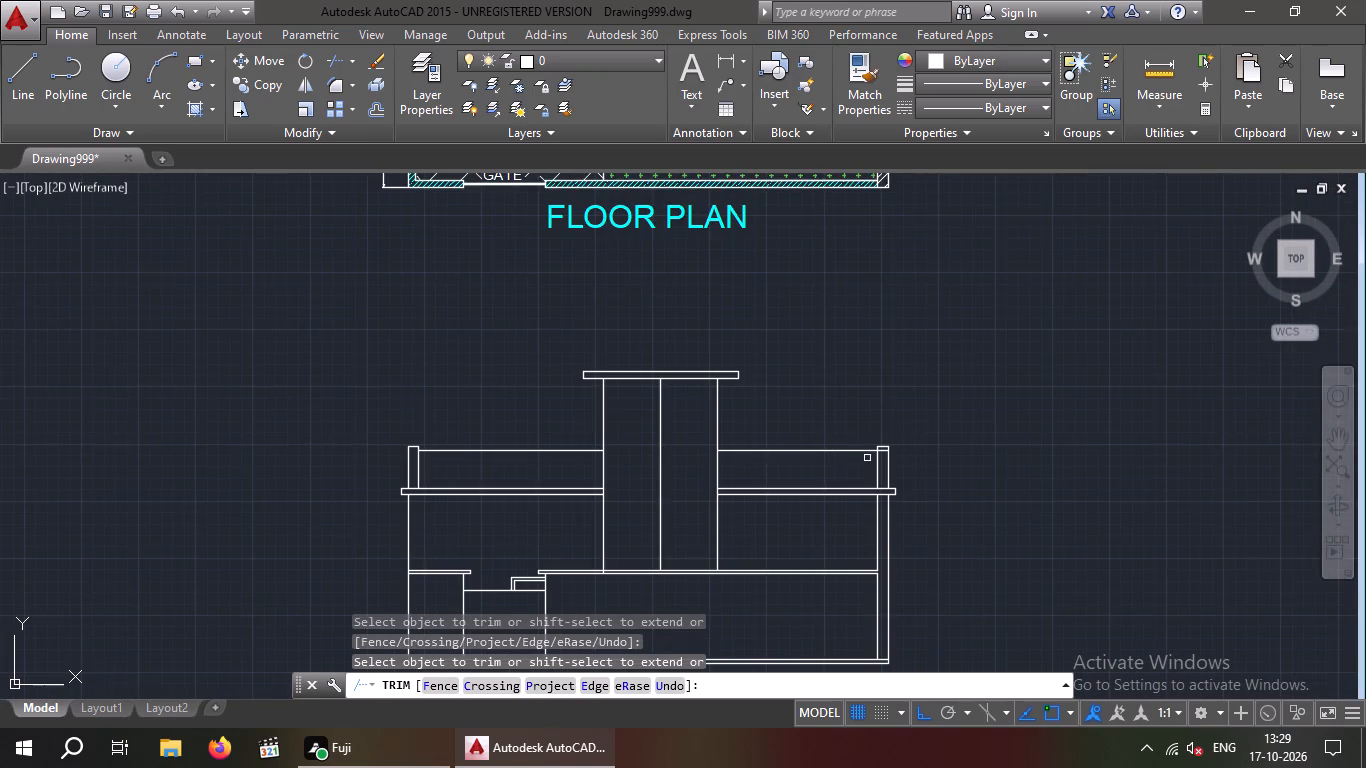
{"action": "scroll", "coordinate": [872, 459], "scroll_direction": "up", "scroll_amount": 4}
{"action": "left_click", "coordinate": [913, 413]}
{"action": "scroll", "coordinate": [621, 493], "scroll_direction": "down", "scroll_amount": 3}
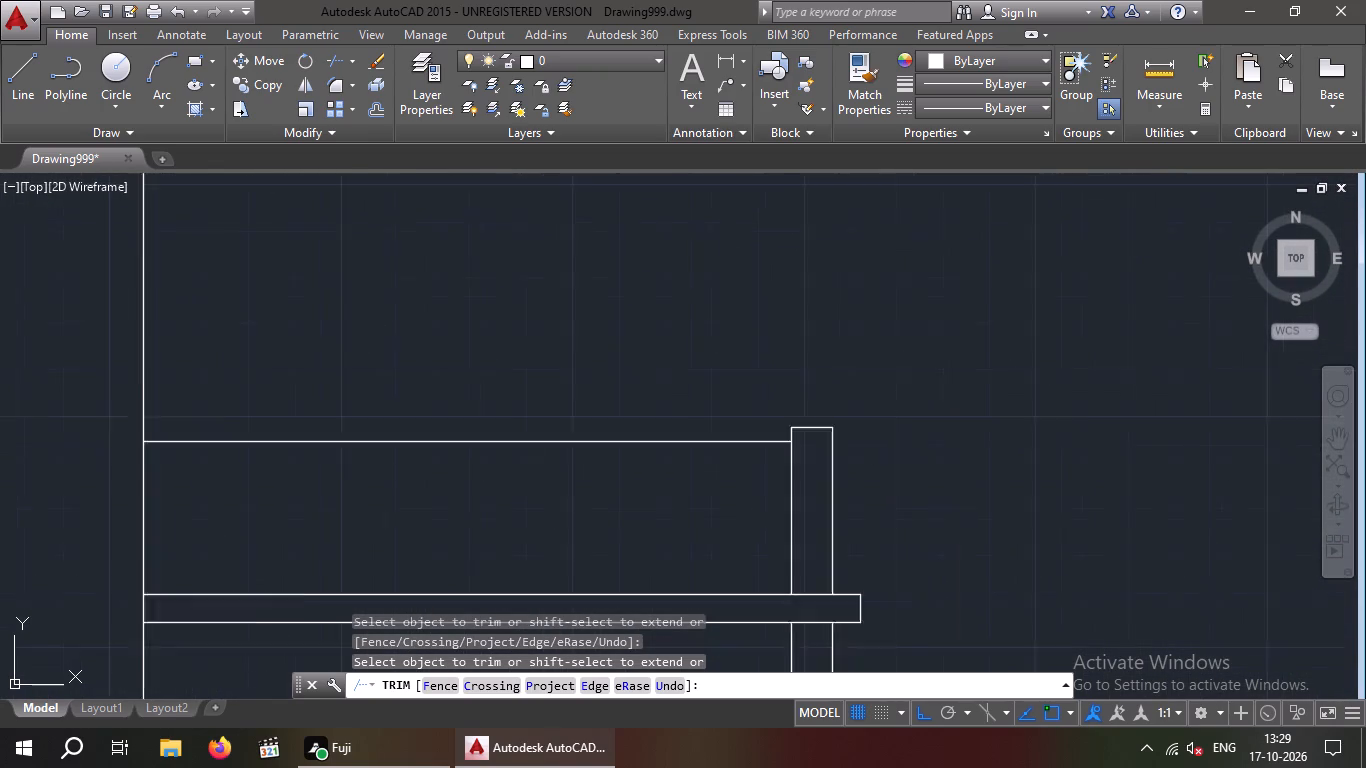
{"action": "scroll", "coordinate": [622, 493], "scroll_direction": "down", "scroll_amount": 1}
{"action": "middle_click_drag", "start_coordinate": [567, 507], "coordinate": [712, 483]}
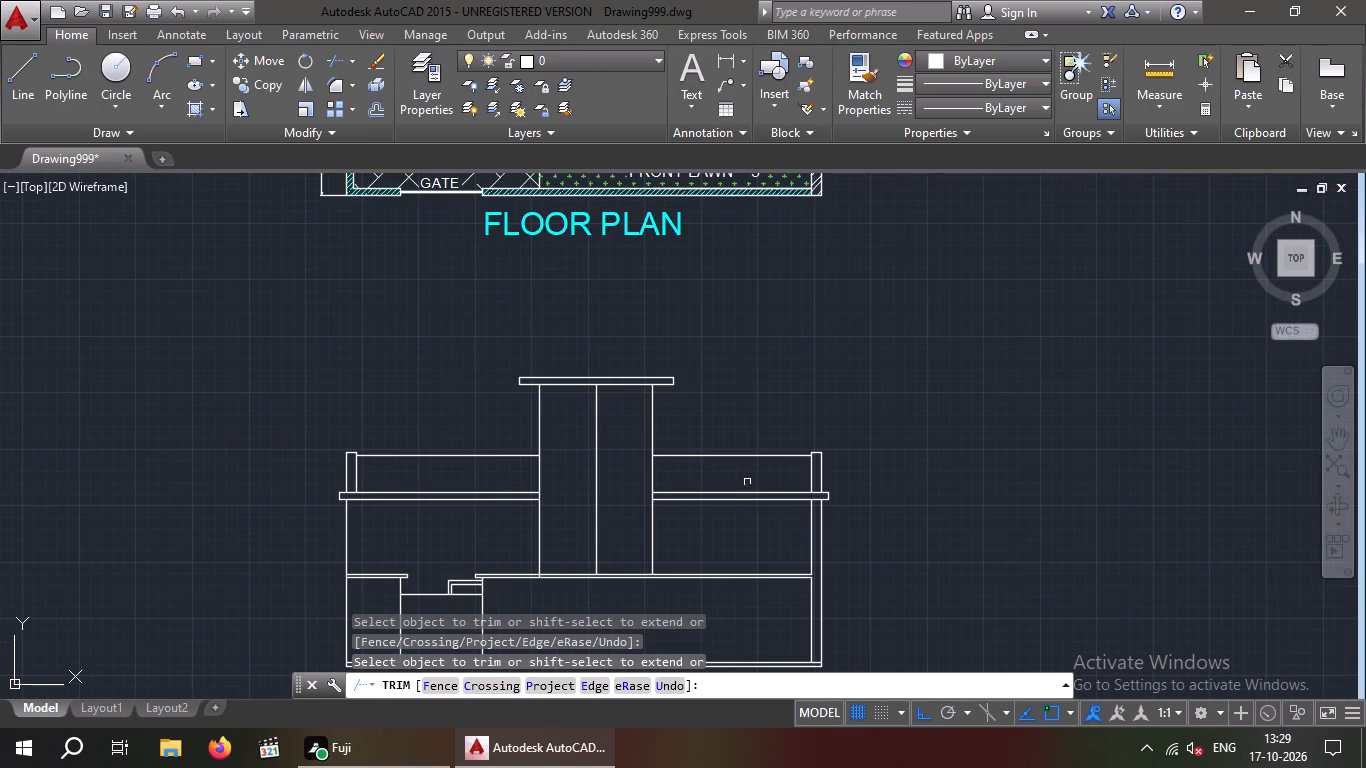
{"action": "key", "text": "Escape"}
{"action": "key", "text": "Escape"}
{"action": "key", "text": "Escape"}
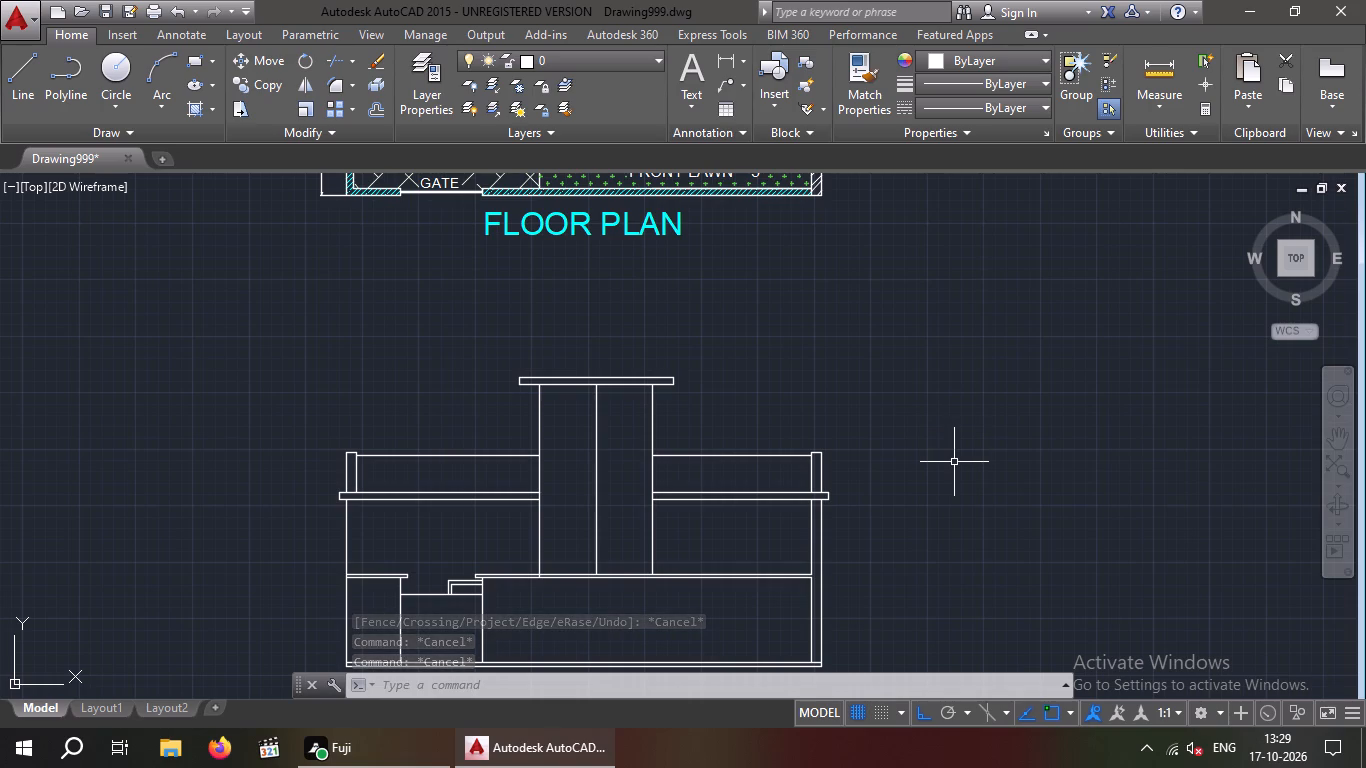
Offset the top lines of the main roof slab on both sides of the tower 4" upward.
{"action": "key", "text": "o"}
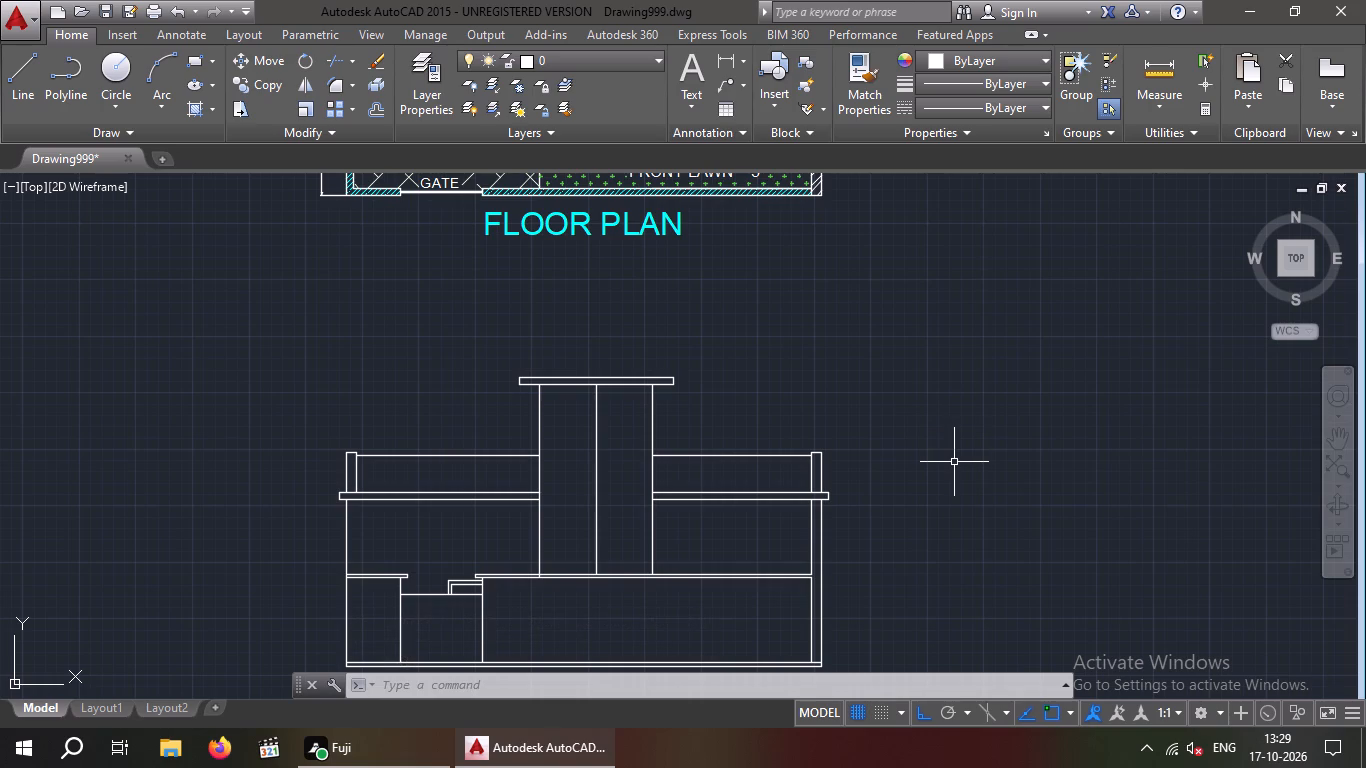
{"action": "key", "text": "Return"}
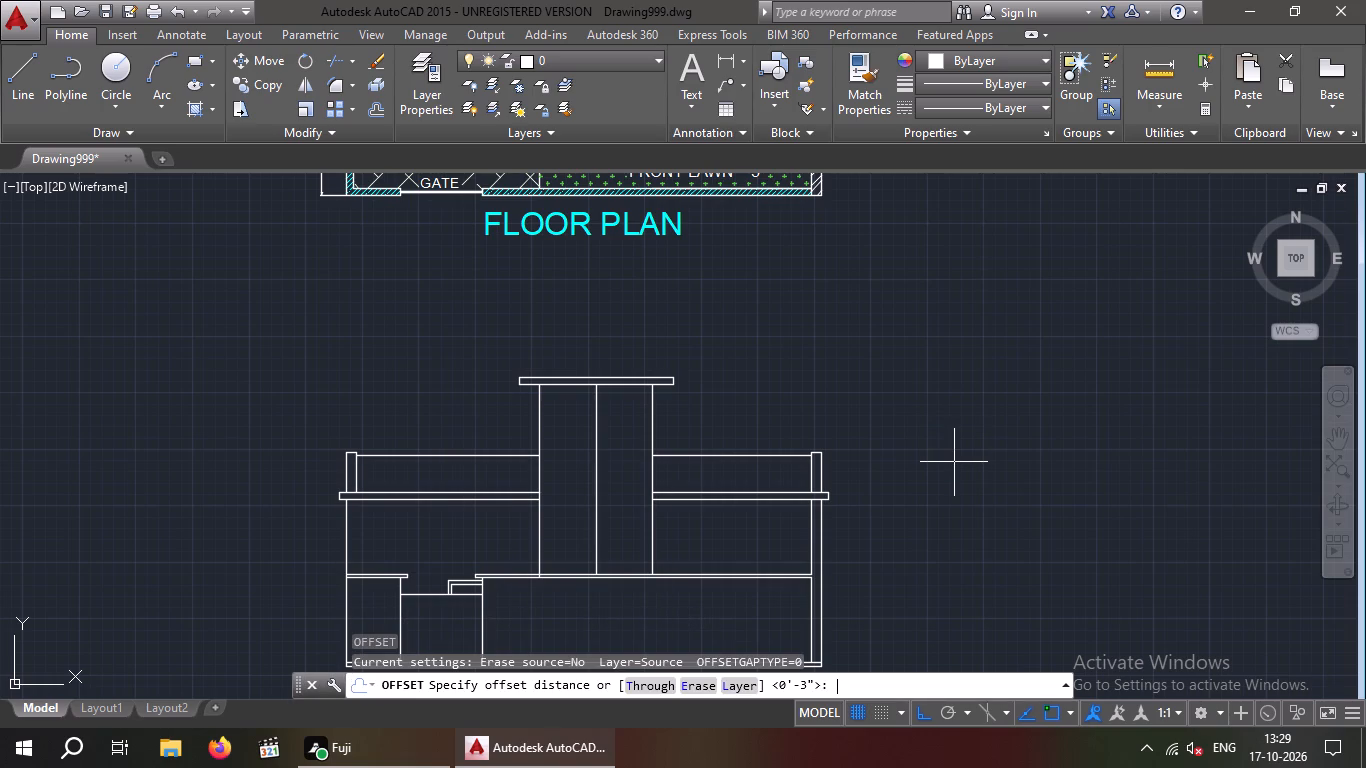
{"action": "type", "text": "4\""}
{"action": "key", "text": "Return"}
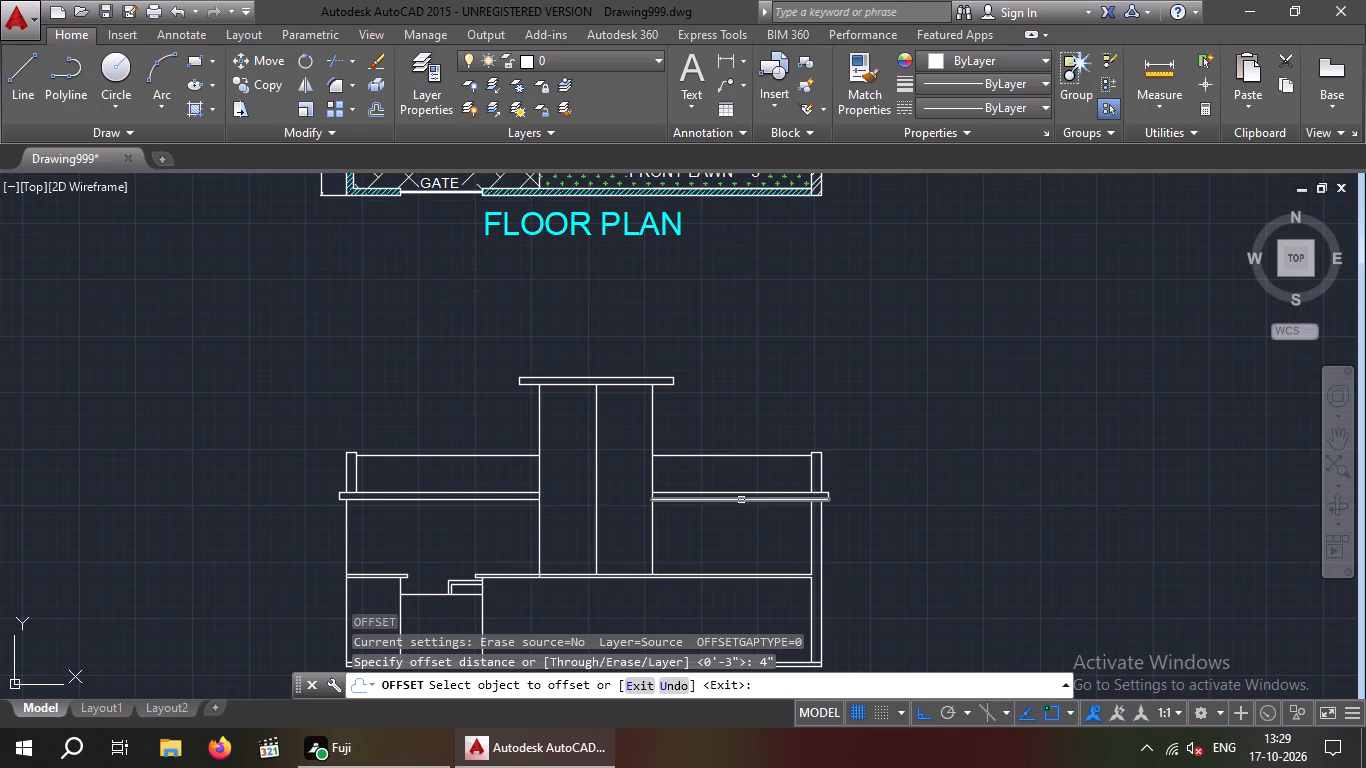
{"action": "scroll", "coordinate": [743, 498], "scroll_direction": "up", "scroll_amount": 3}
{"action": "left_click", "coordinate": [749, 486]}
{"action": "left_click", "coordinate": [757, 460]}
{"action": "scroll", "coordinate": [757, 459], "scroll_direction": "down", "scroll_amount": 2}
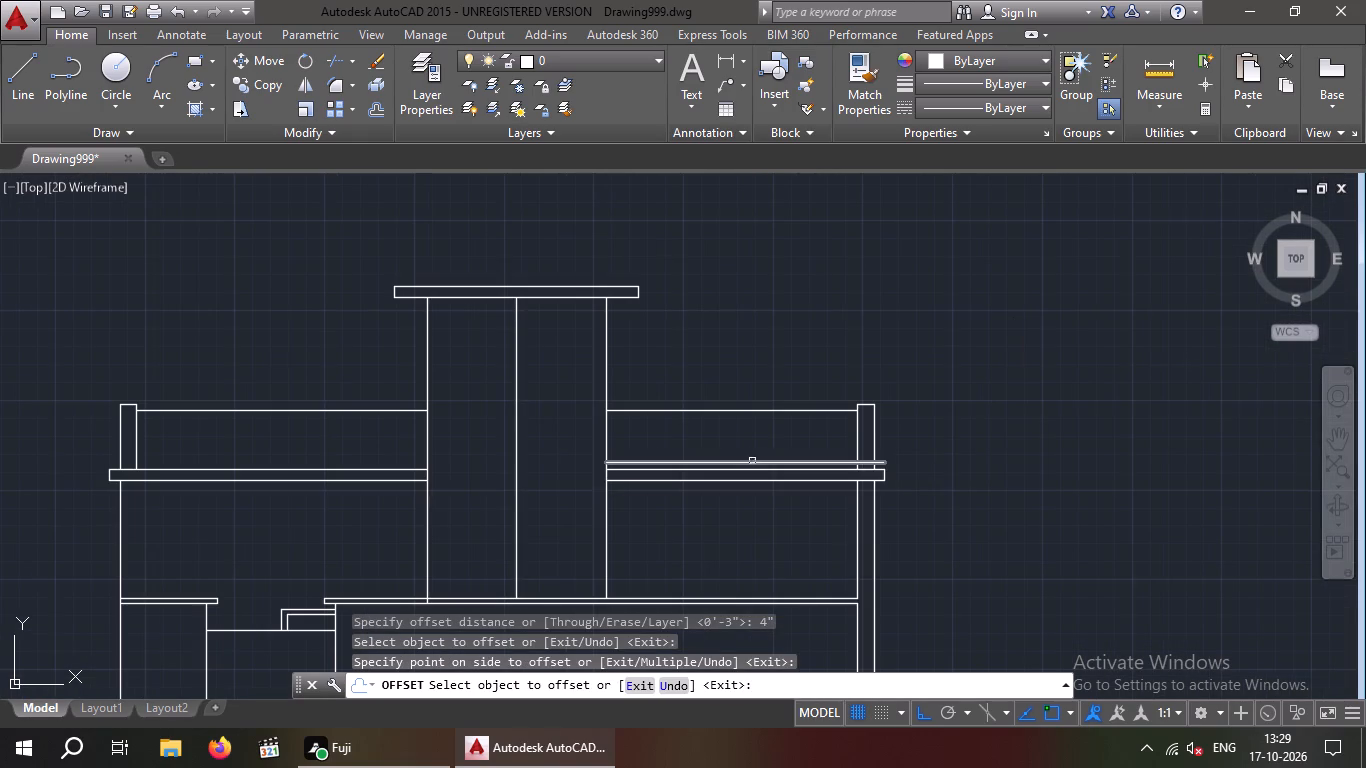
{"action": "scroll", "coordinate": [362, 477], "scroll_direction": "up", "scroll_amount": 1}
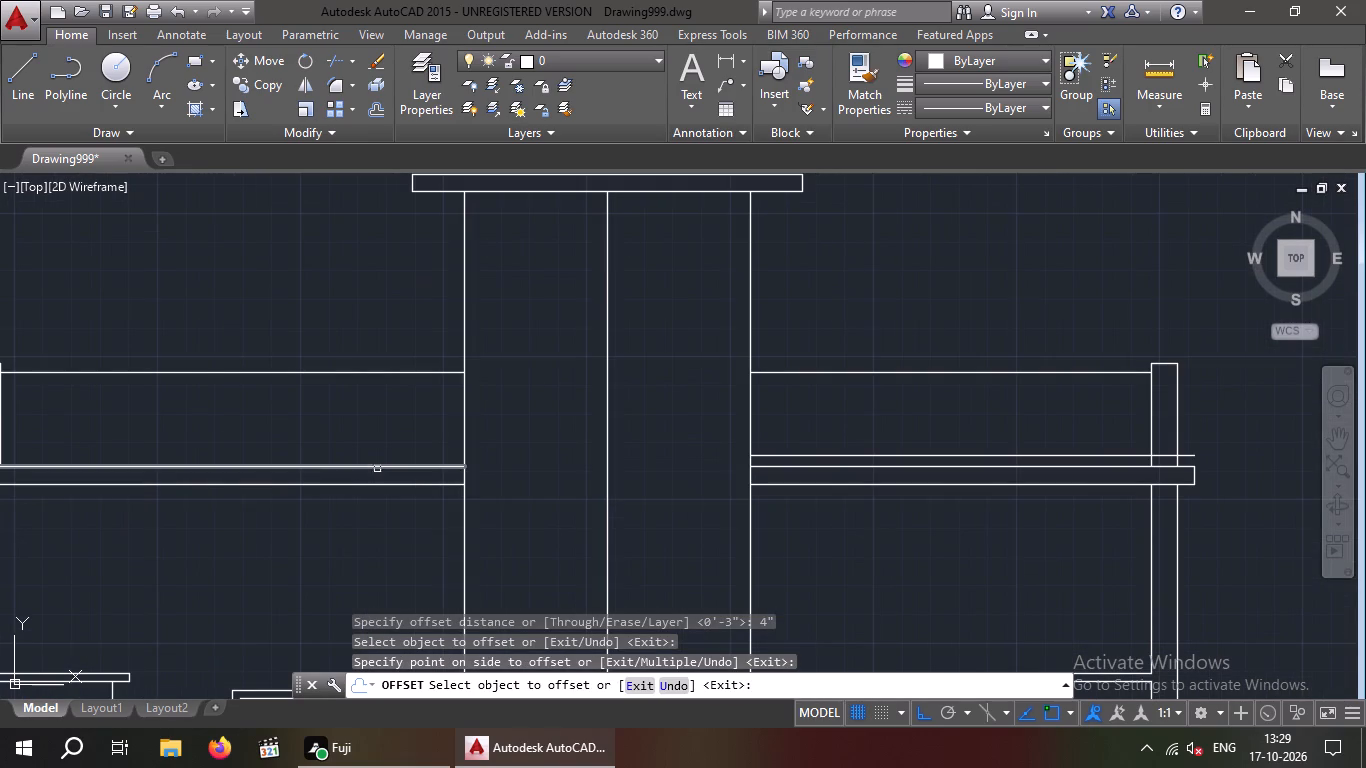
{"action": "left_click", "coordinate": [379, 467]}
{"action": "left_click", "coordinate": [381, 444]}
{"action": "scroll", "coordinate": [408, 466], "scroll_direction": "down", "scroll_amount": 1}
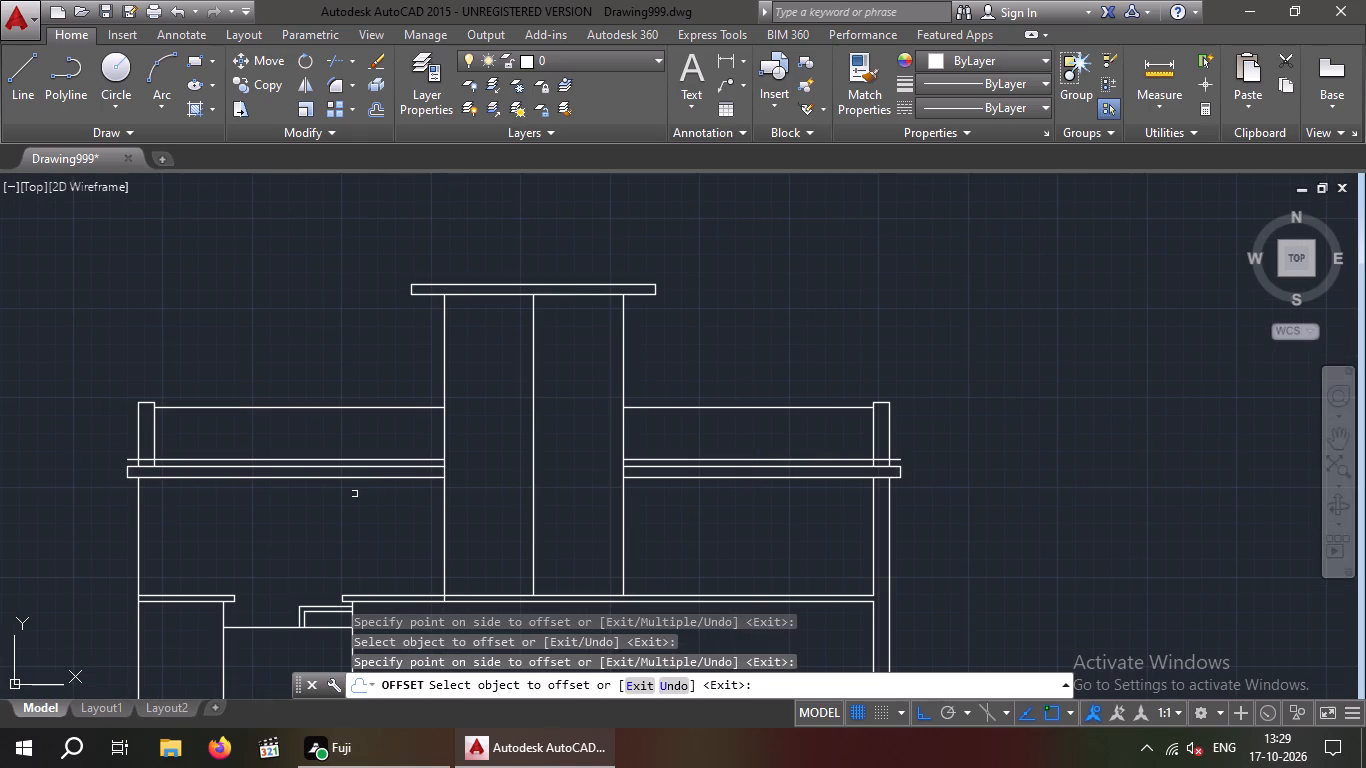
{"action": "key", "text": "Escape"}
{"action": "key", "text": "Escape"}
Offset the lines lying 4" above the roof slab a further 3" upward on both sides of the tower.
{"action": "key", "text": "o"}
{"action": "key", "text": "Return"}
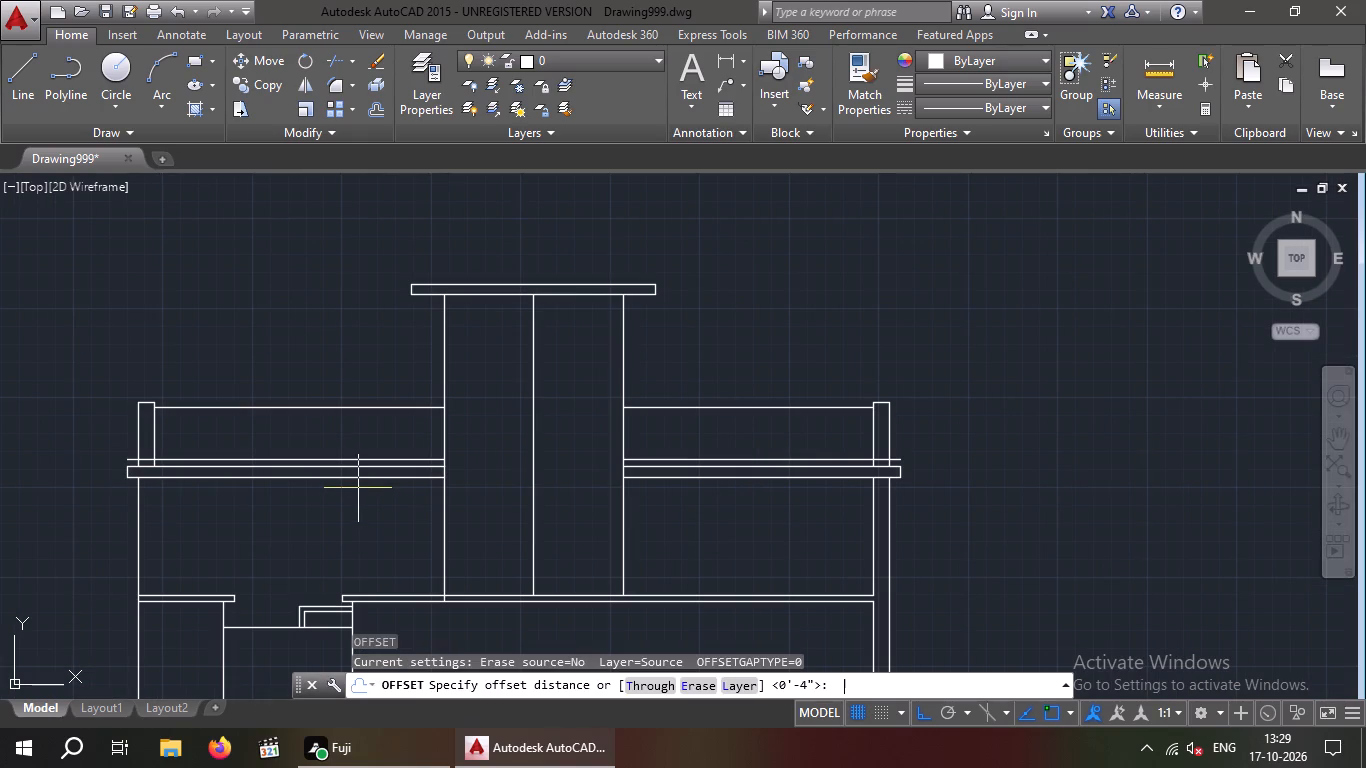
{"action": "key", "text": "3"}
{"action": "key", "text": "shift+quotedbl"}
{"action": "key", "text": "Return"}
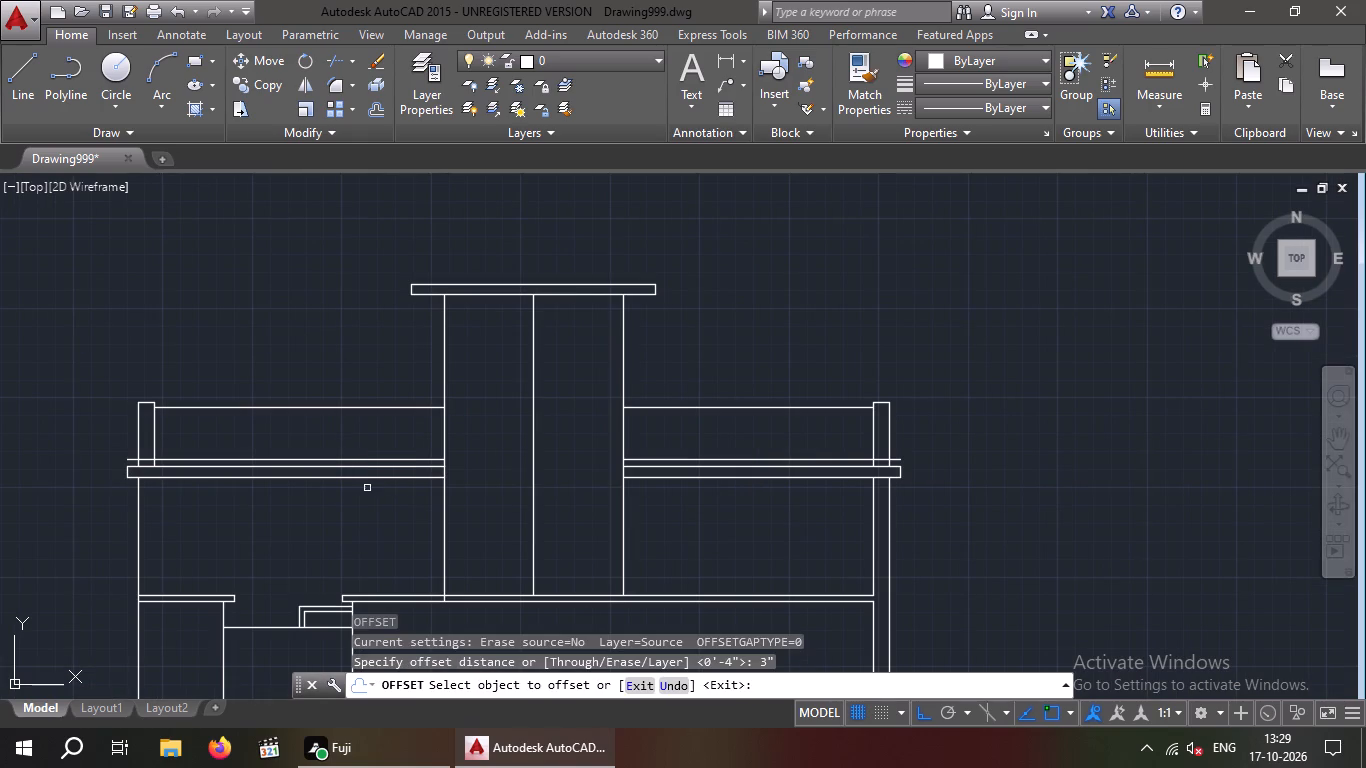
{"action": "scroll", "coordinate": [350, 466], "scroll_direction": "up", "scroll_amount": 3}
{"action": "left_click_drag", "start_coordinate": [368, 453], "coordinate": [366, 439]}
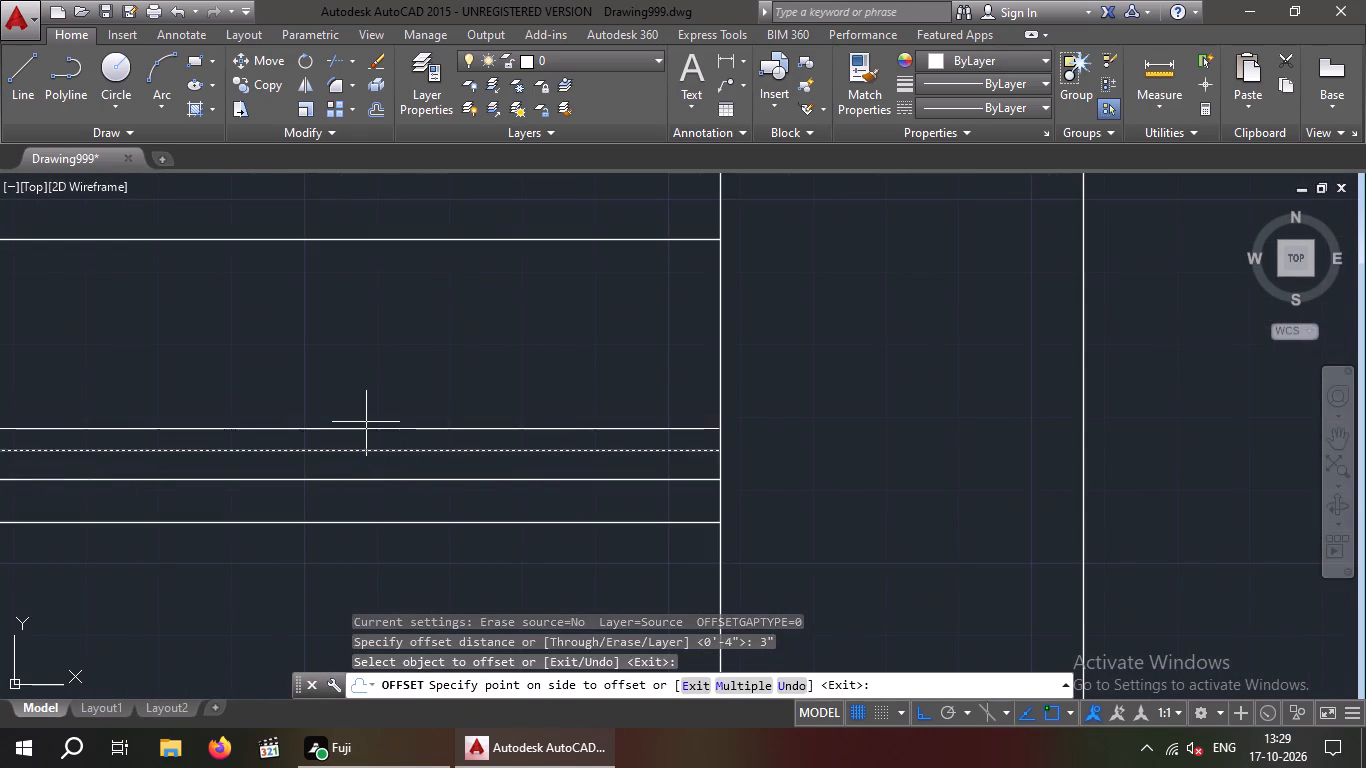
{"action": "left_click", "coordinate": [368, 408]}
{"action": "scroll", "coordinate": [369, 410], "scroll_direction": "down", "scroll_amount": 4}
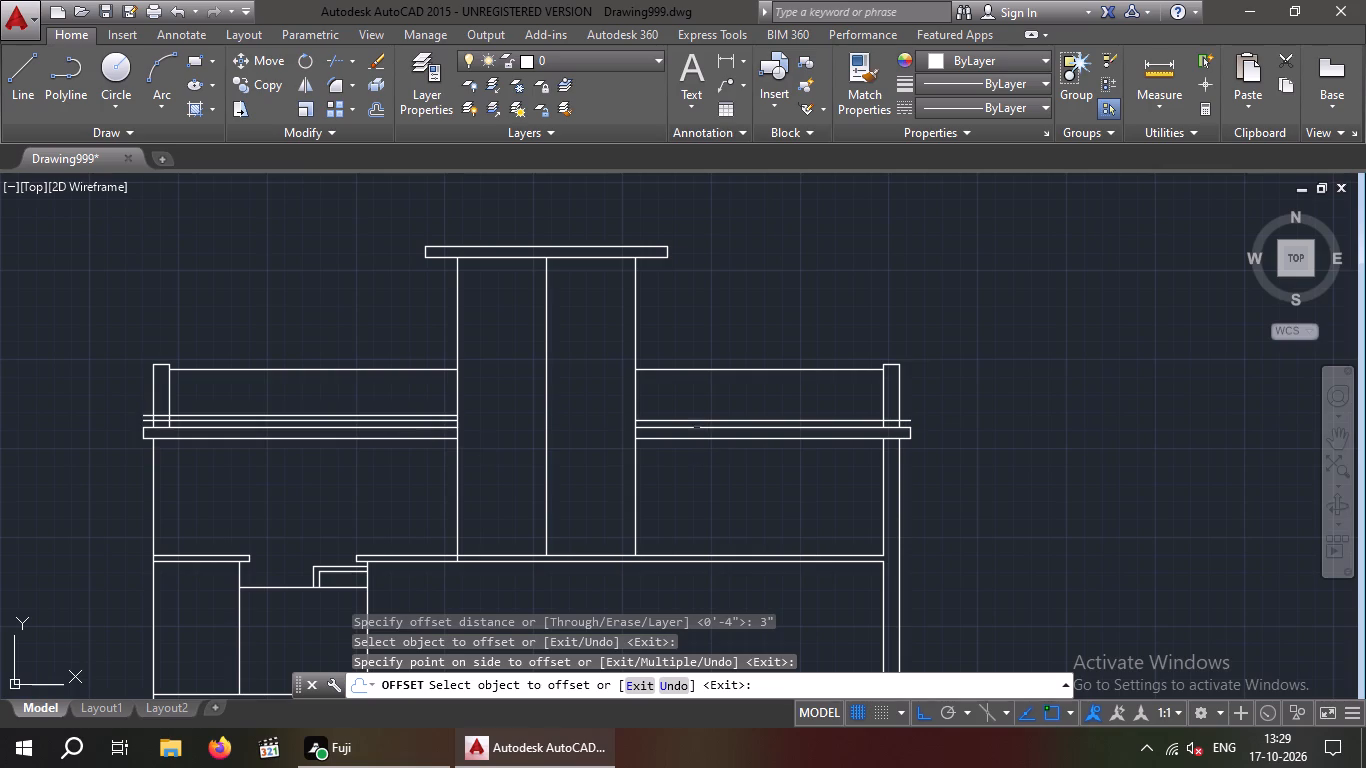
{"action": "scroll", "coordinate": [696, 424], "scroll_direction": "up", "scroll_amount": 2}
{"action": "left_click", "coordinate": [696, 415]}
{"action": "left_click", "coordinate": [692, 402]}
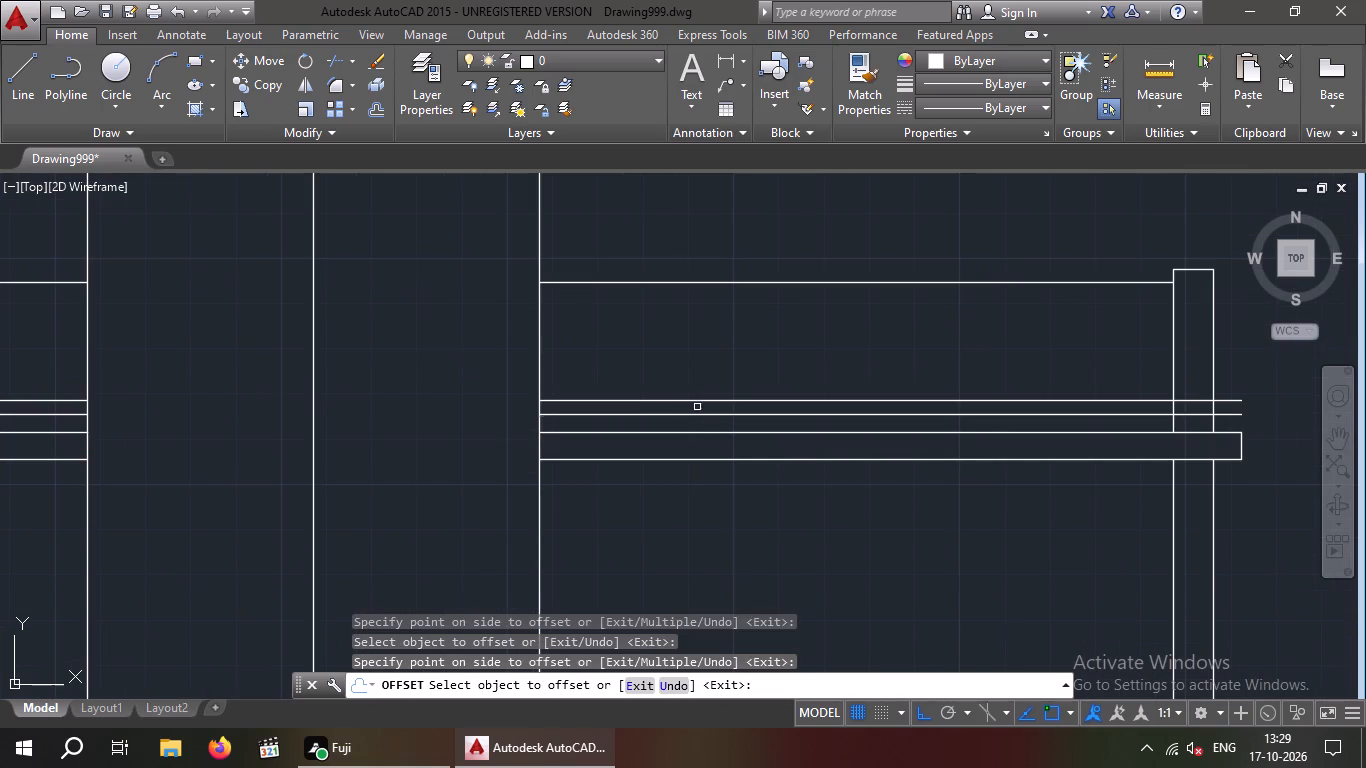
{"action": "key", "text": "Escape"}
{"action": "key", "text": "Escape"}
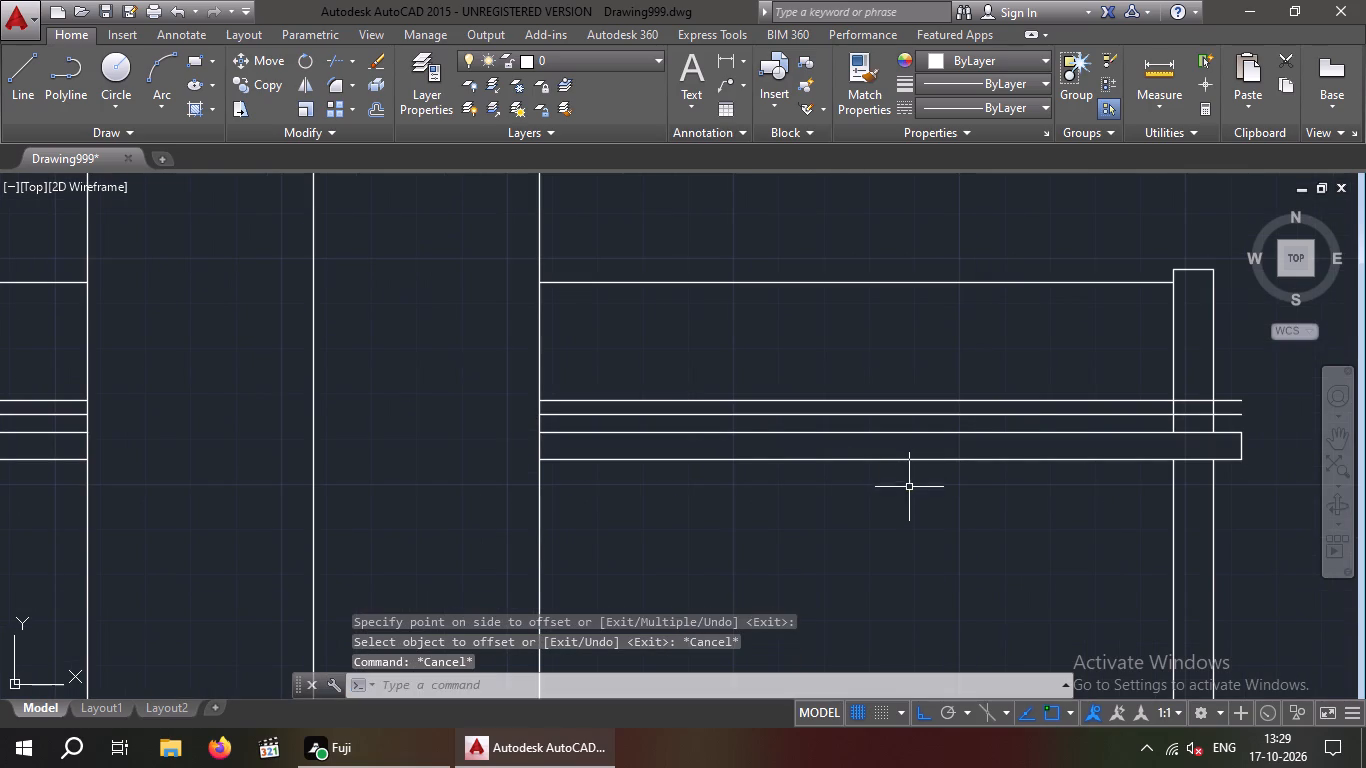
Trim the two lines above the roof slab inside the right end parapet and erase their leftover pieces beyond it.
{"action": "type", "text": "TR"}
{"action": "key", "text": "space"}
{"action": "key", "text": "space"}
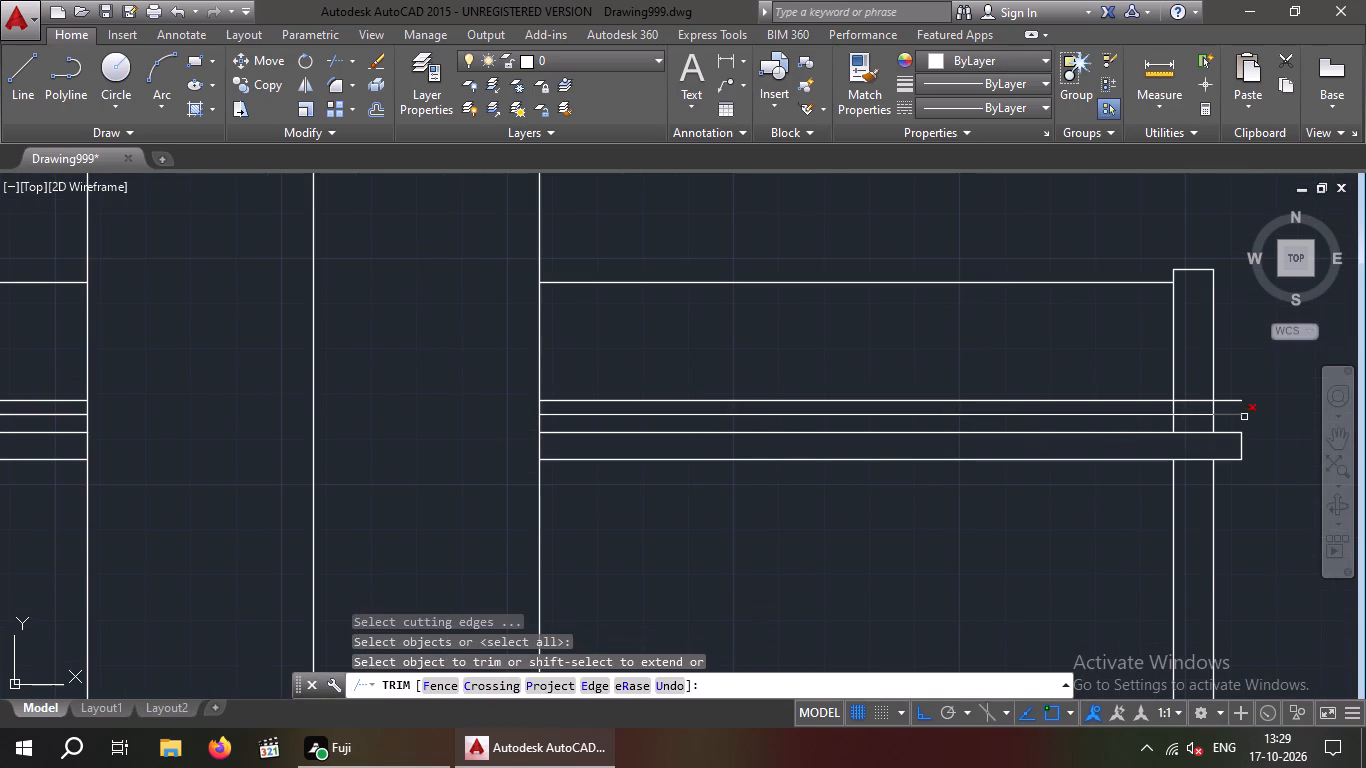
{"action": "left_click", "coordinate": [1192, 416]}
{"action": "left_click", "coordinate": [1194, 401]}
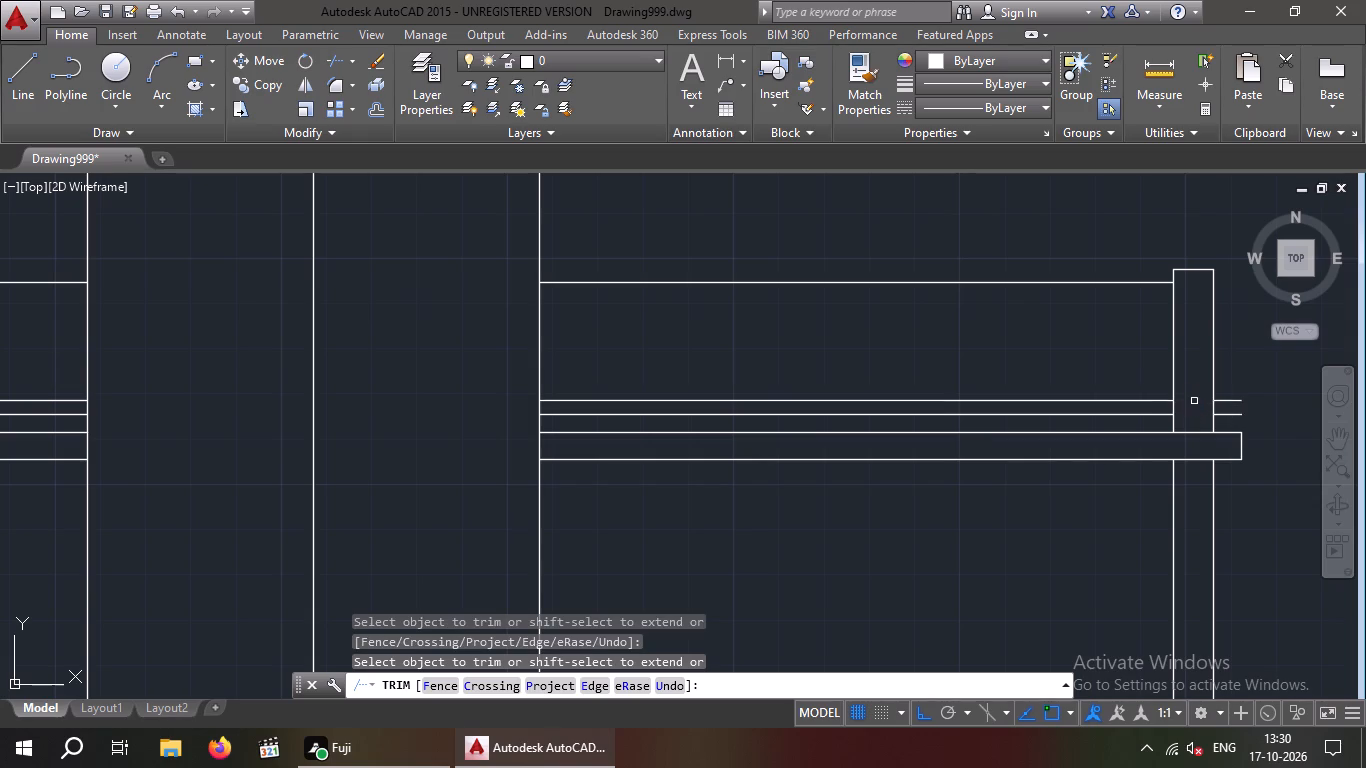
{"action": "key", "text": "Escape"}
{"action": "left_click_drag", "start_coordinate": [1254, 411], "coordinate": [1248, 426]}
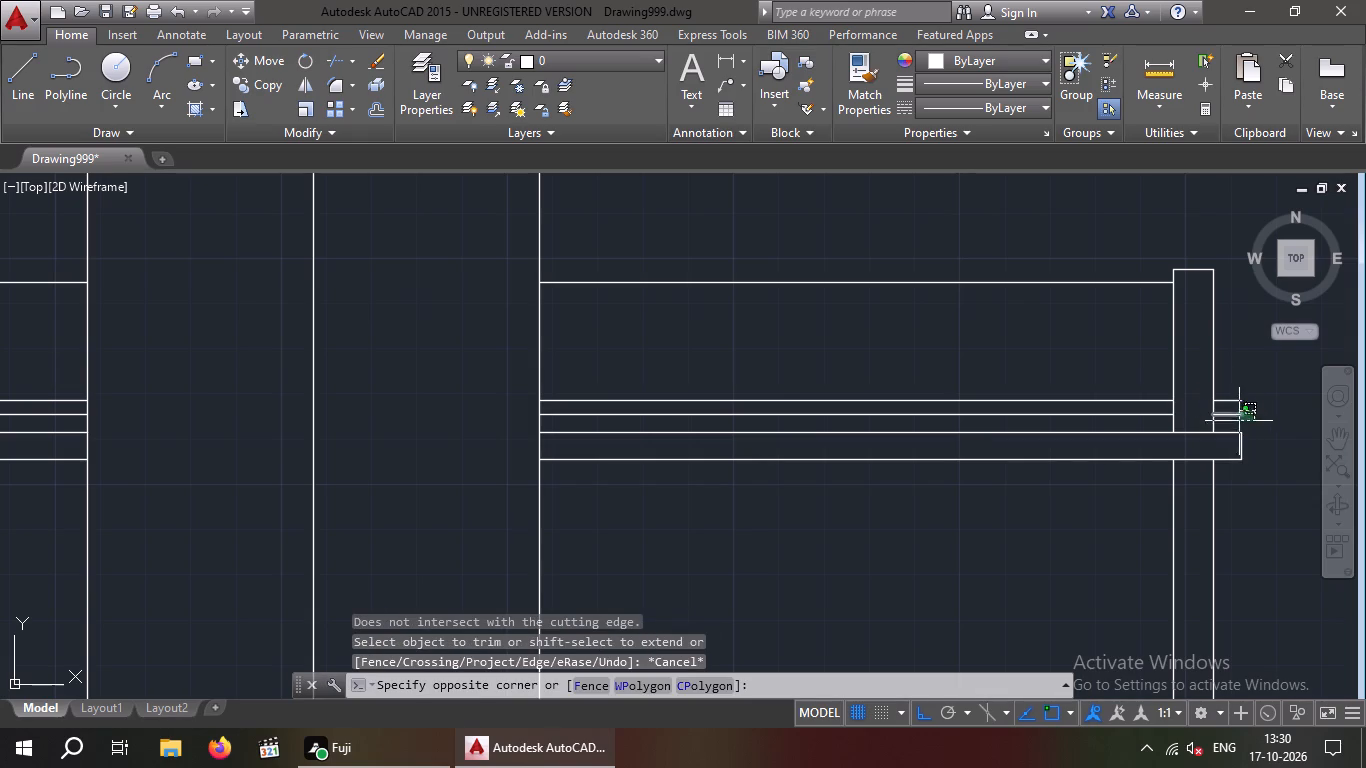
{"action": "left_click", "coordinate": [1228, 393]}
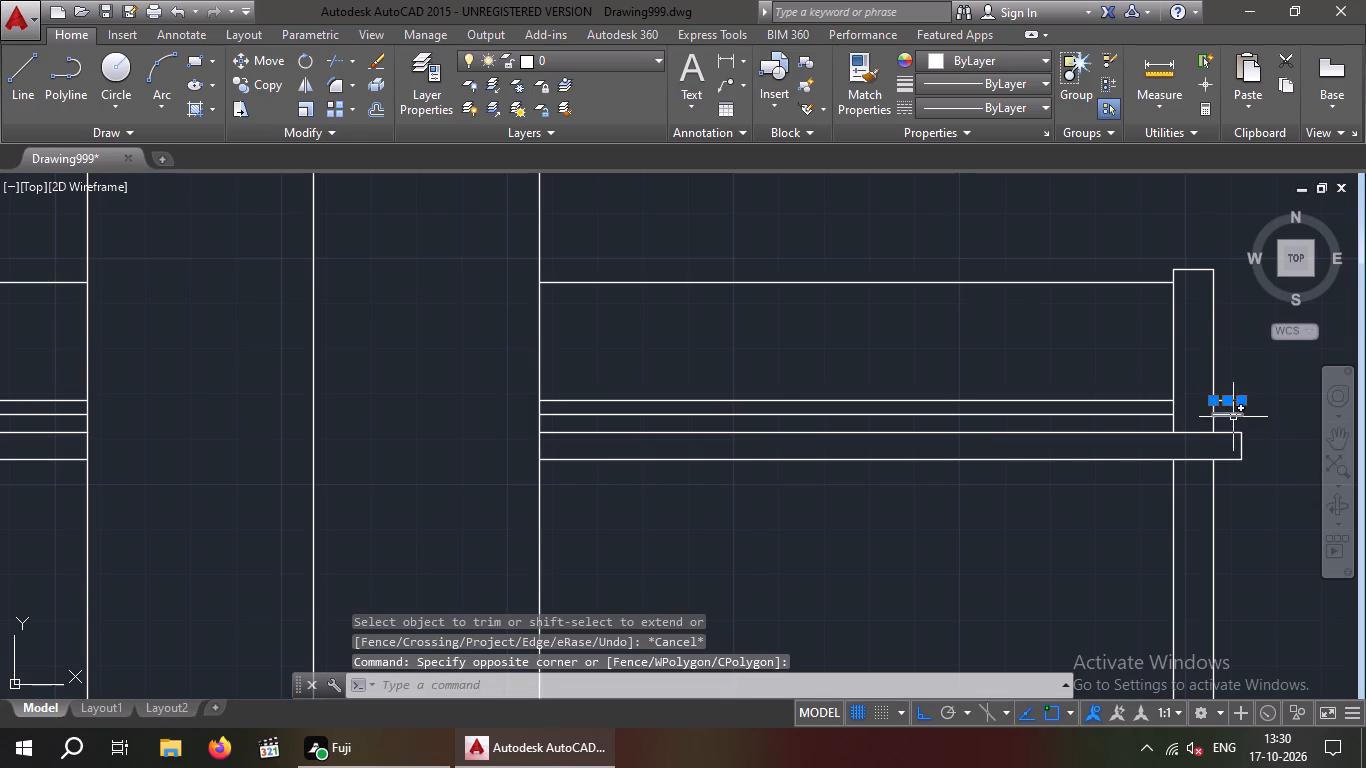
{"action": "left_click", "coordinate": [1233, 417]}
{"action": "key", "text": "Delete"}
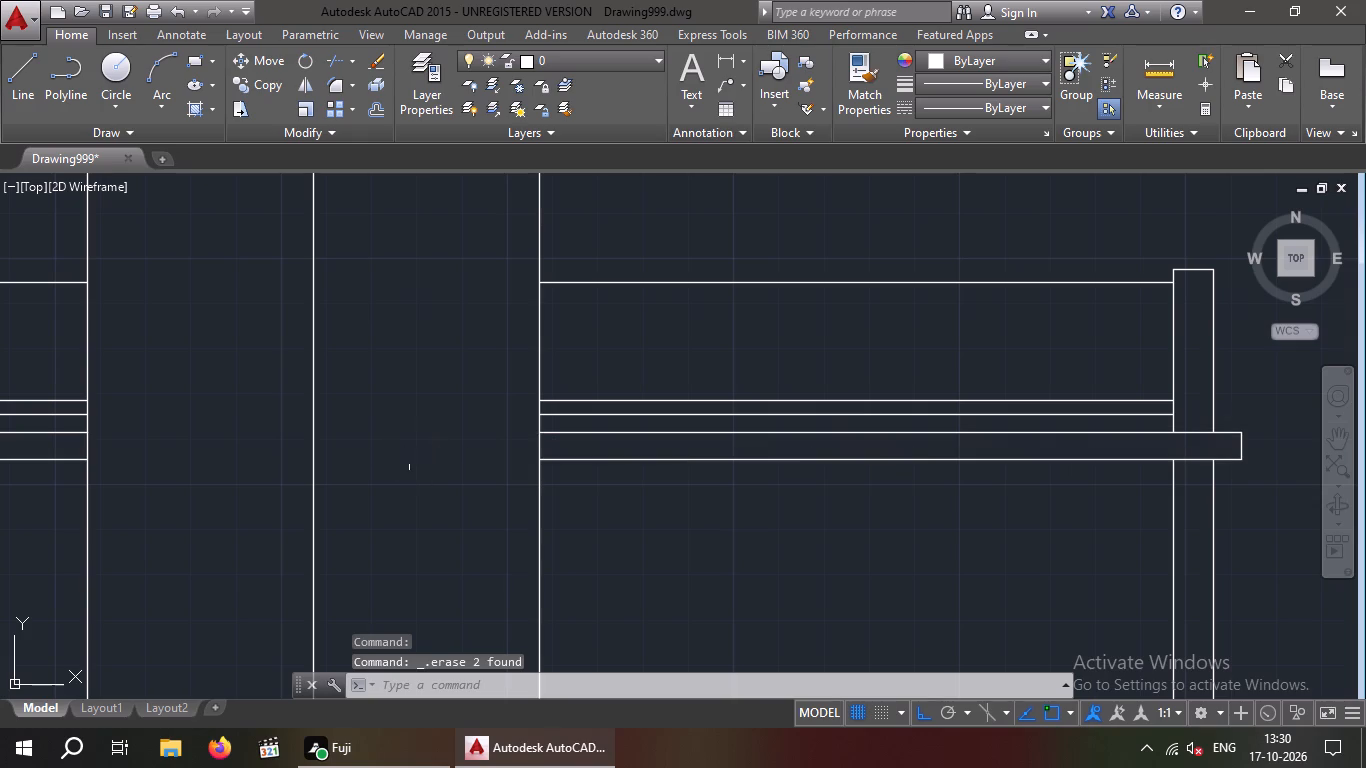
Trim the two lines above the main roof slab inside and beyond the left end parapet.
{"action": "middle_click_drag", "start_coordinate": [486, 463], "coordinate": [603, 450]}
{"action": "scroll", "coordinate": [494, 462], "scroll_direction": "down", "scroll_amount": 1}
{"action": "scroll", "coordinate": [616, 446], "scroll_direction": "down", "scroll_amount": 1}
{"action": "middle_click_drag", "start_coordinate": [554, 465], "coordinate": [749, 469]}
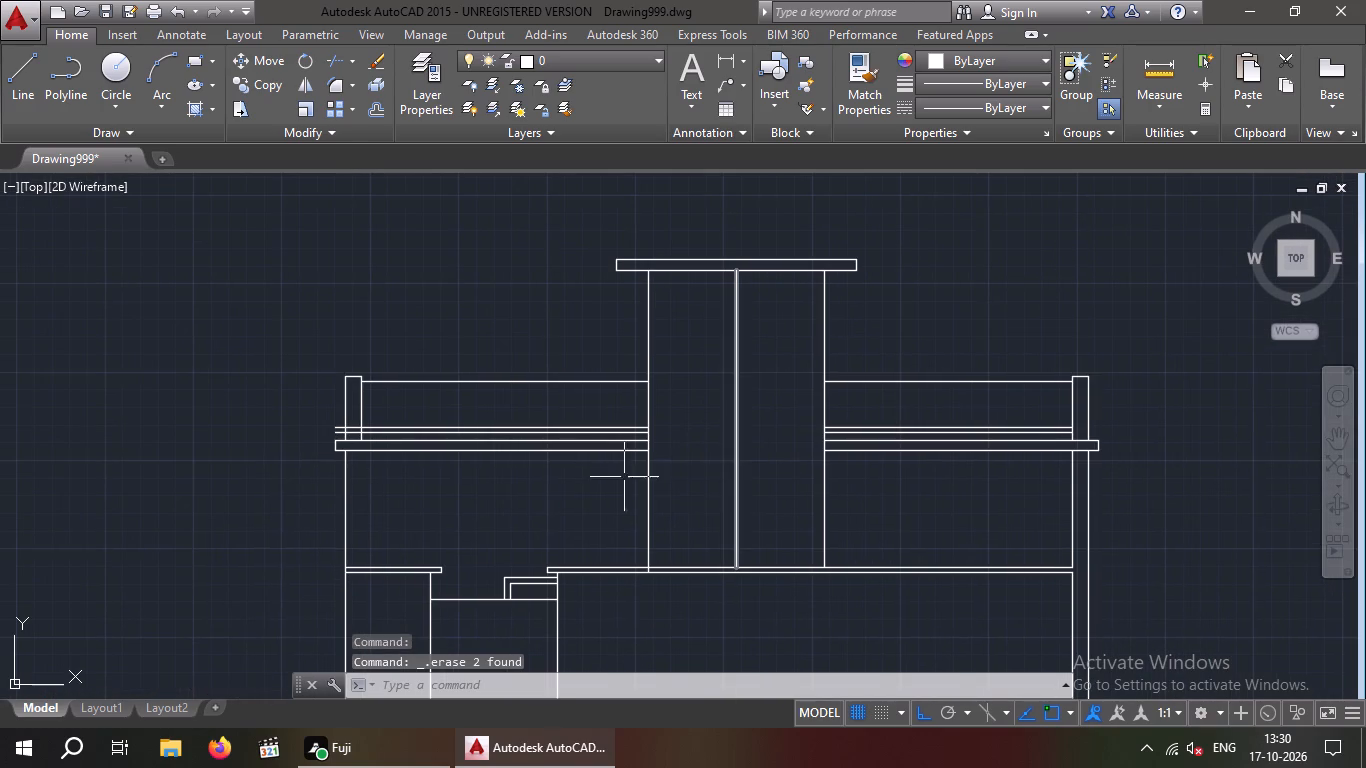
{"action": "scroll", "coordinate": [339, 440], "scroll_direction": "up", "scroll_amount": 5}
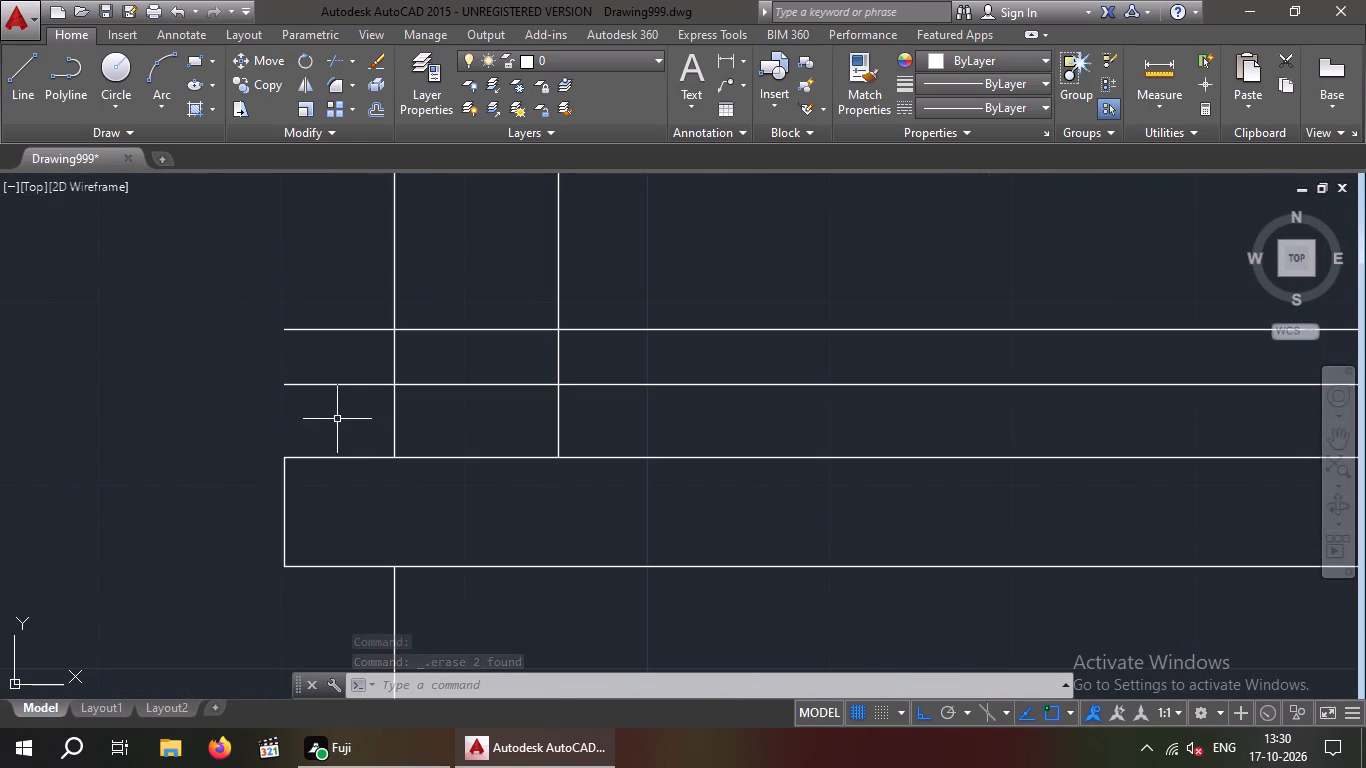
{"action": "type", "text": "TR"}
{"action": "key", "text": "space"}
{"action": "key", "text": "space"}
{"action": "left_click_drag", "start_coordinate": [350, 420], "coordinate": [322, 389]}
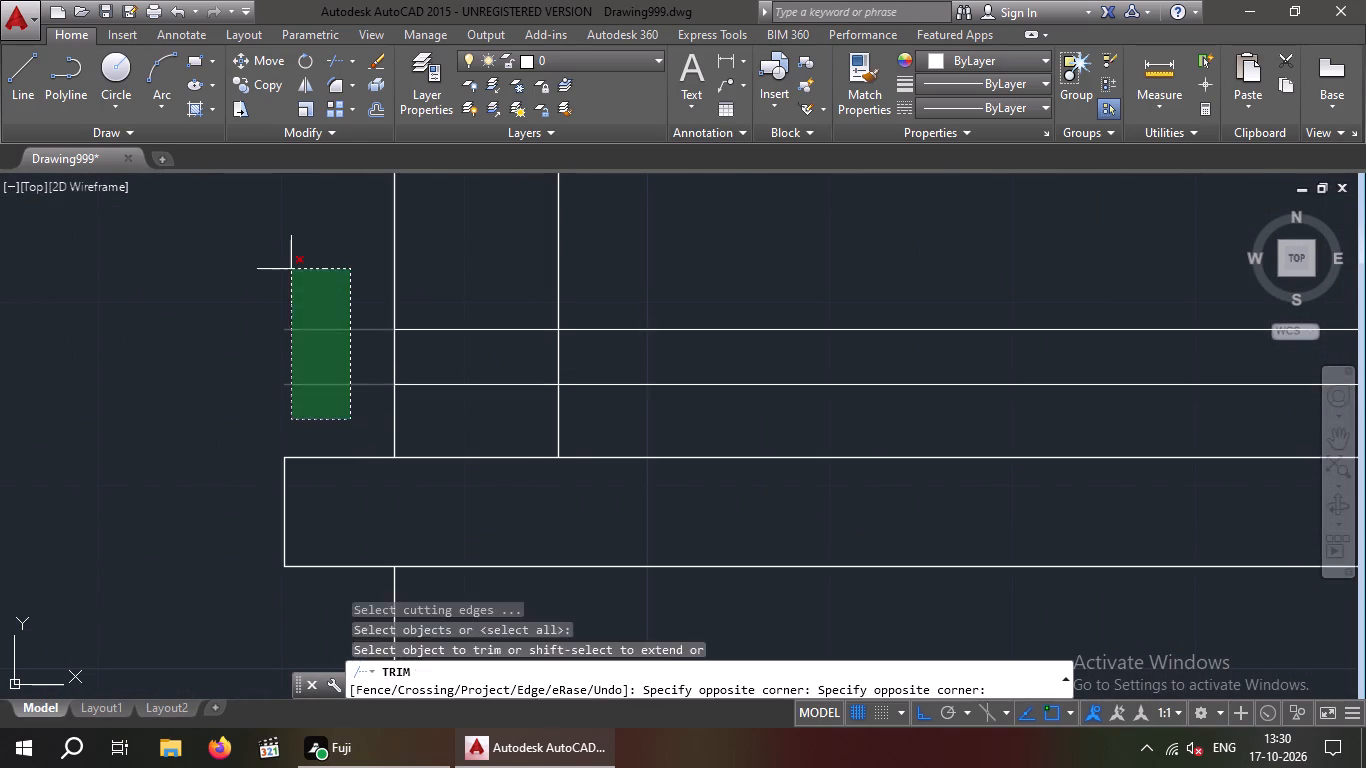
{"action": "left_click", "coordinate": [291, 269]}
{"action": "left_click_drag", "start_coordinate": [533, 428], "coordinate": [454, 394]}
{"action": "left_click", "coordinate": [432, 300]}
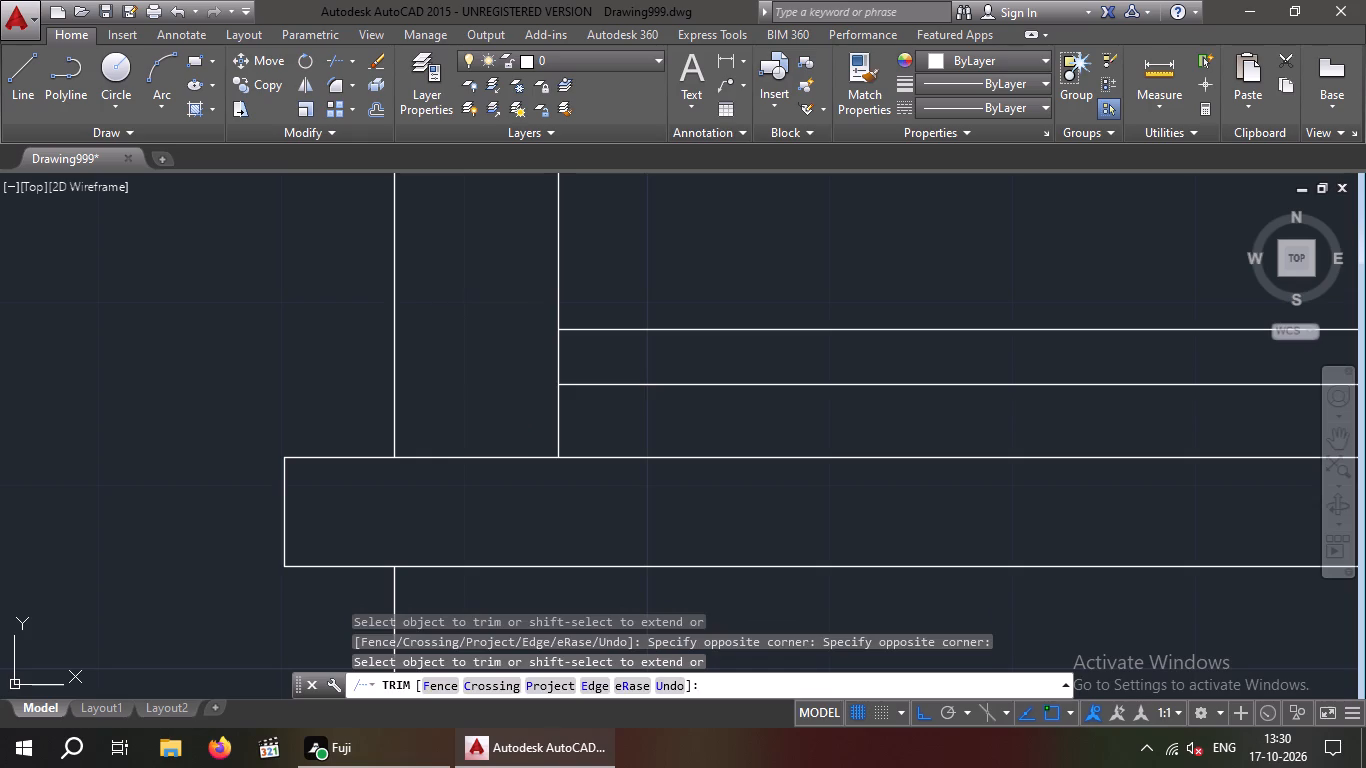
{"action": "key", "text": "Escape"}
{"action": "key", "text": "Escape"}
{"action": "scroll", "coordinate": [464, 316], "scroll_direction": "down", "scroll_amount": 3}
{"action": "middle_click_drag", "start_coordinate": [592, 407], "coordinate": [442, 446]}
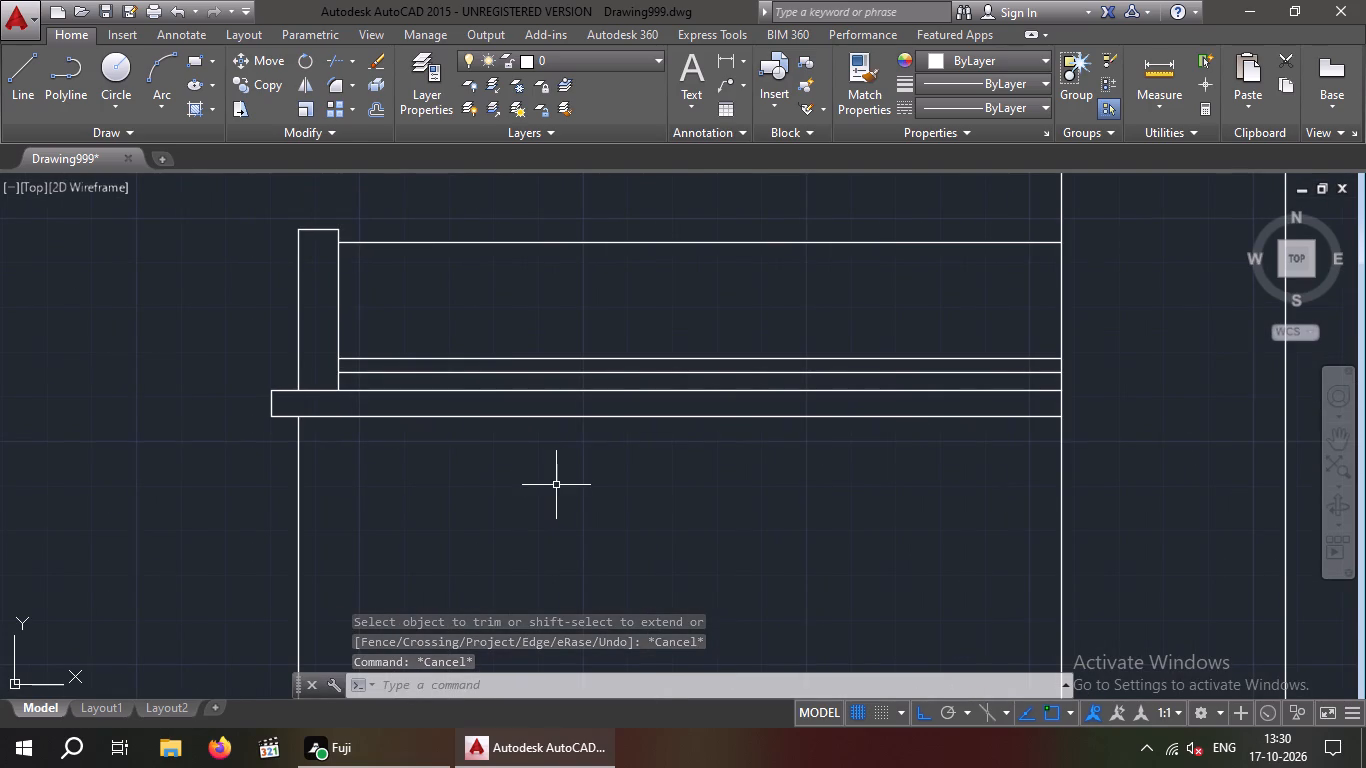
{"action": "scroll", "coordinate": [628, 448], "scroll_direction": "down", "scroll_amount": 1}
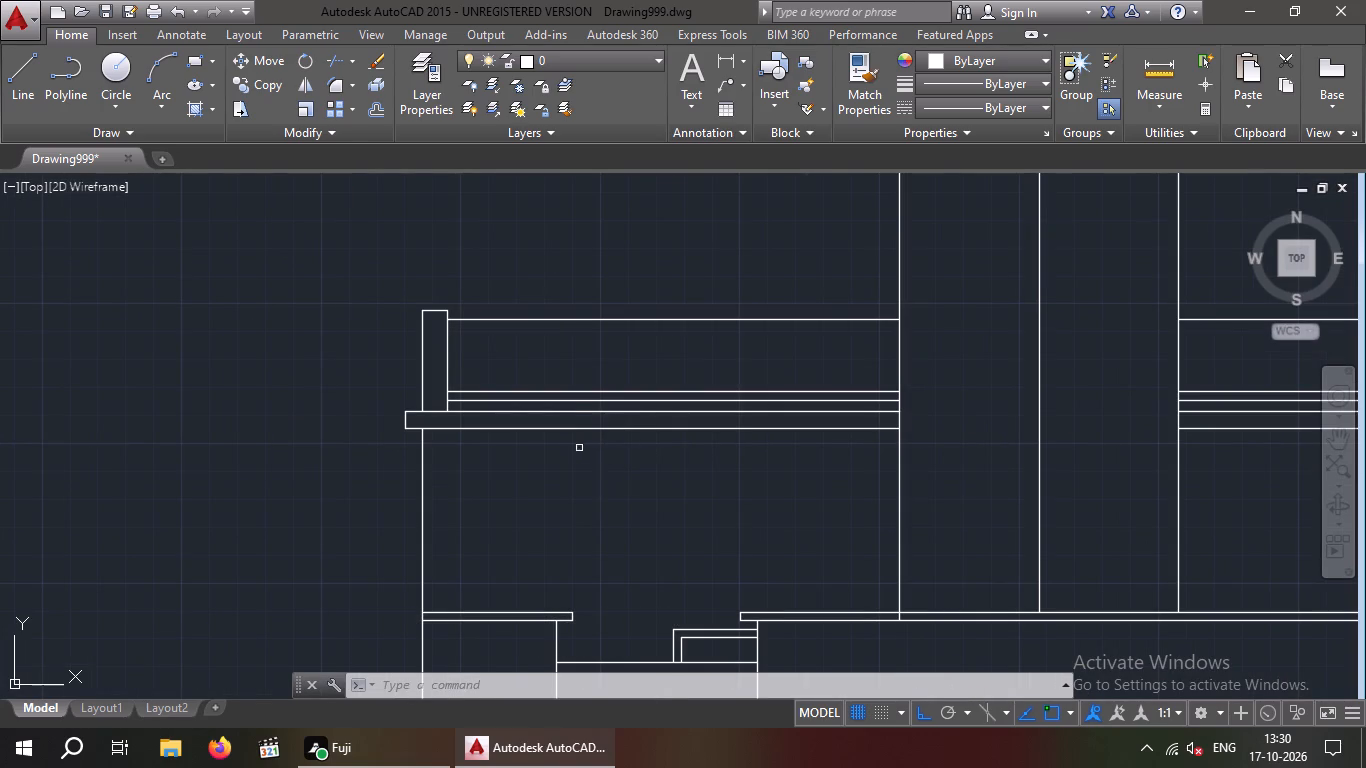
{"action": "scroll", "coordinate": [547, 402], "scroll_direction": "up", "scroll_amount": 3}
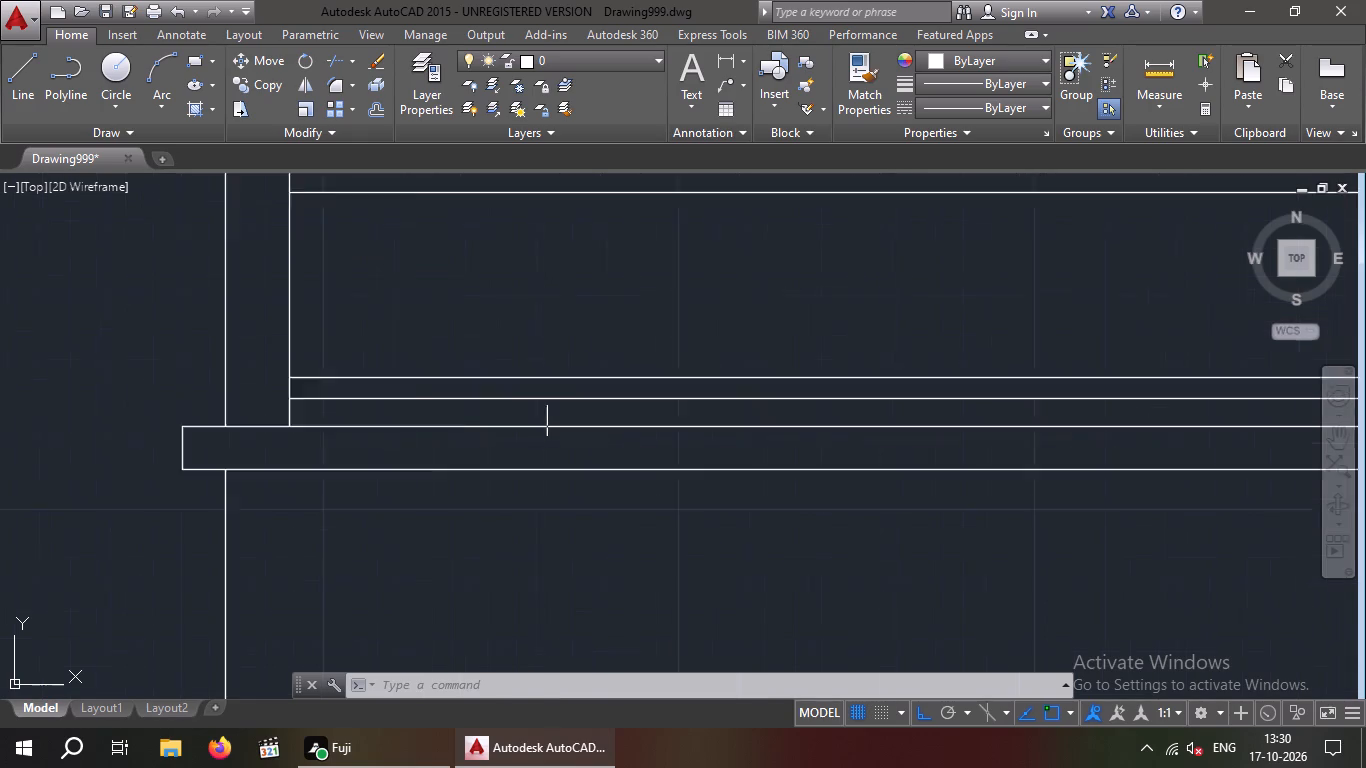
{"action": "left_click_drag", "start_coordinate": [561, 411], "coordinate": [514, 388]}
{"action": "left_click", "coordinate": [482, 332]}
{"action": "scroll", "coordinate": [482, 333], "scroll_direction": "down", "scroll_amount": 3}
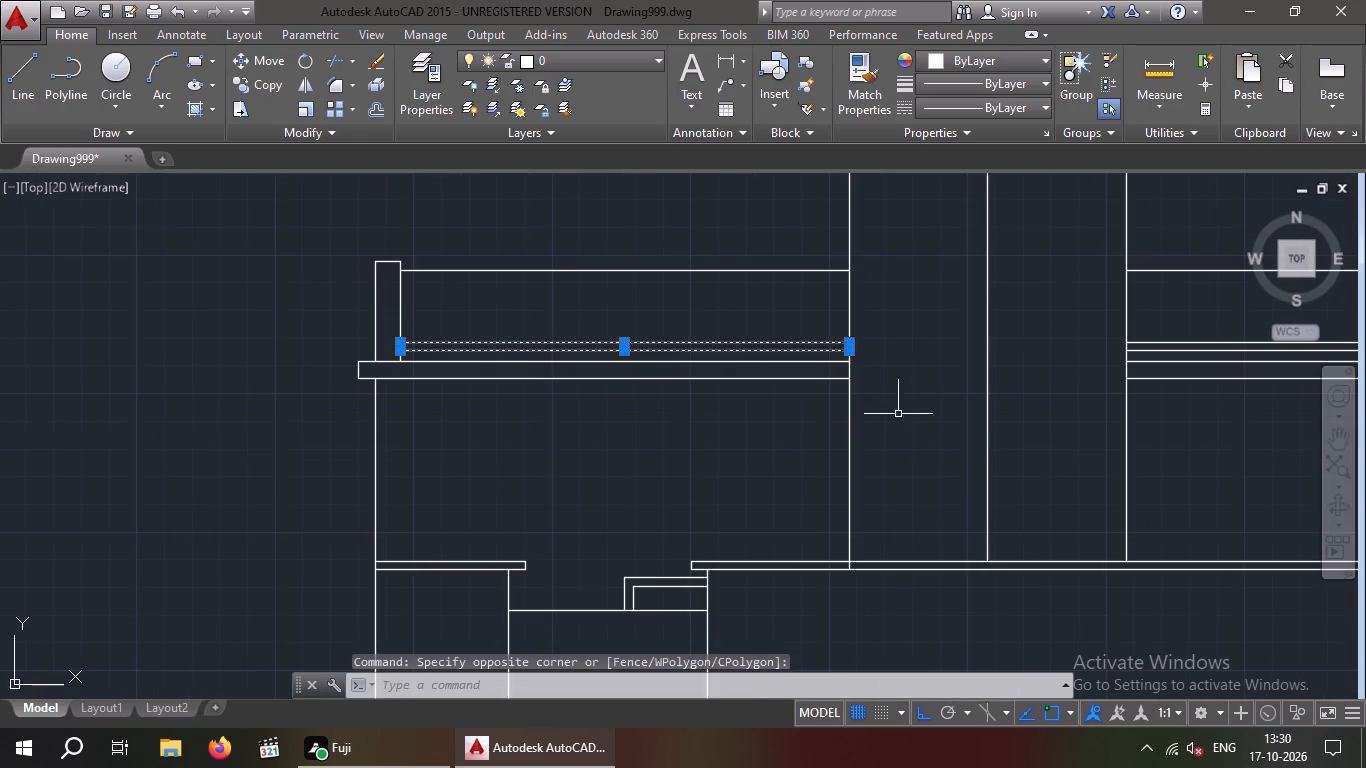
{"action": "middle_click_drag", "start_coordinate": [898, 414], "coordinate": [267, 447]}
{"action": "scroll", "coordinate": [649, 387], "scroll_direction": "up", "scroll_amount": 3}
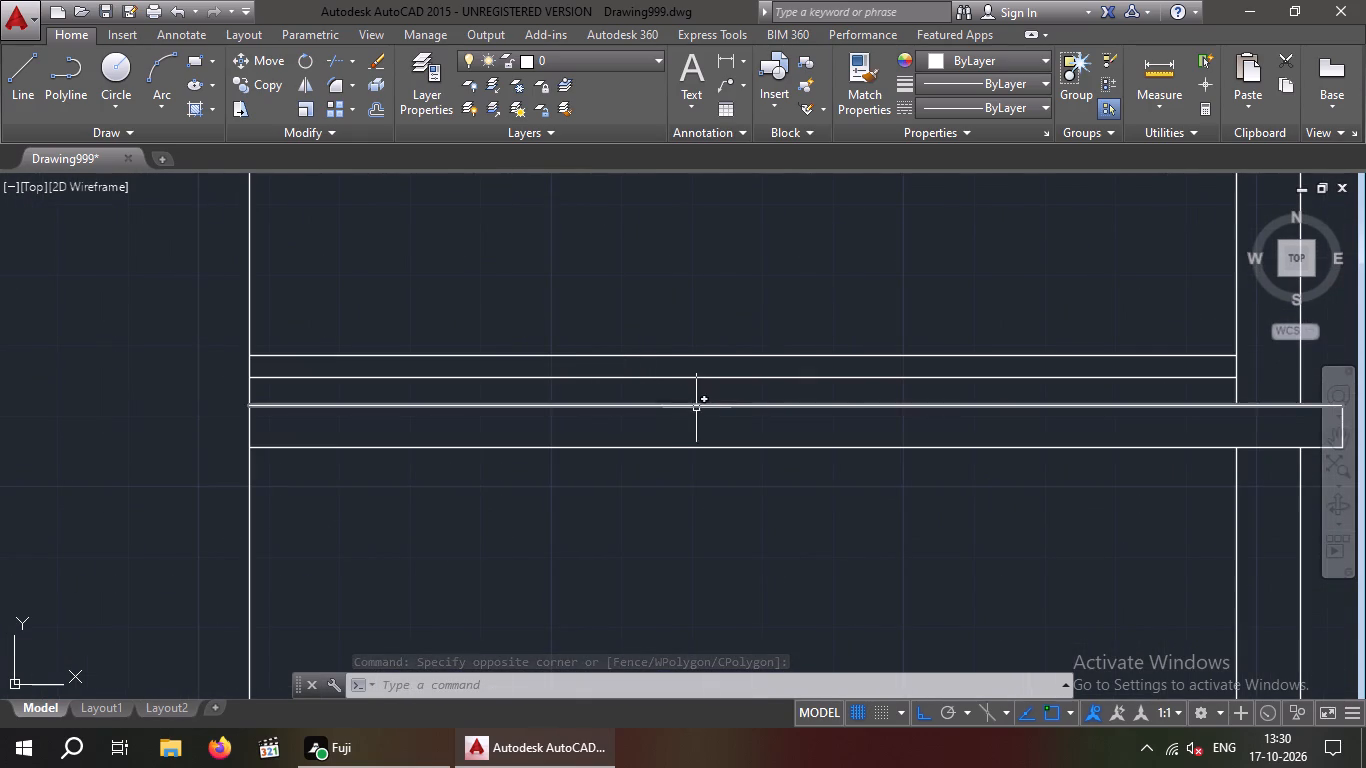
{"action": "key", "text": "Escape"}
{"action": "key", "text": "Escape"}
Erase the upper of the two lines just above the main roof slab on both sides of the tower.
{"action": "scroll", "coordinate": [642, 407], "scroll_direction": "down", "scroll_amount": 2}
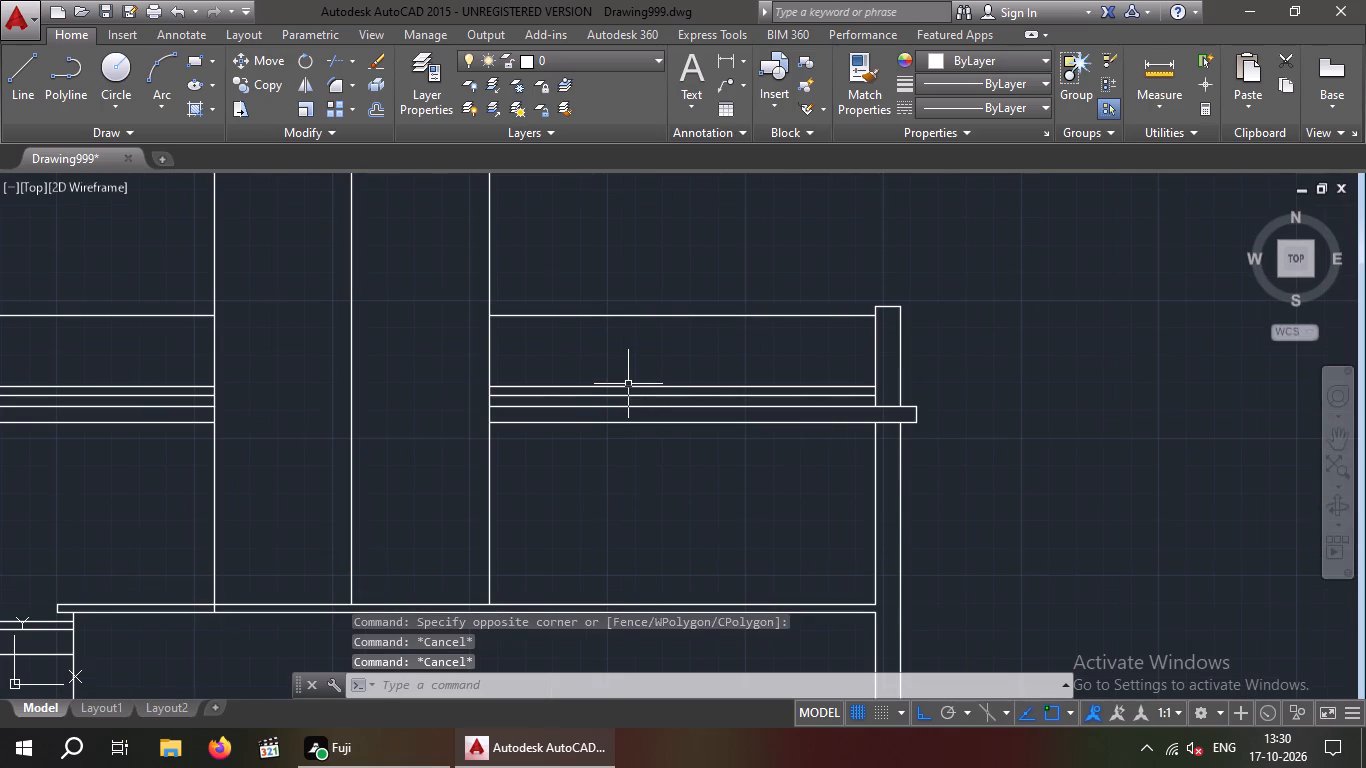
{"action": "left_click", "coordinate": [628, 387]}
{"action": "scroll", "coordinate": [584, 396], "scroll_direction": "down", "scroll_amount": 1}
{"action": "scroll", "coordinate": [289, 394], "scroll_direction": "up", "scroll_amount": 3}
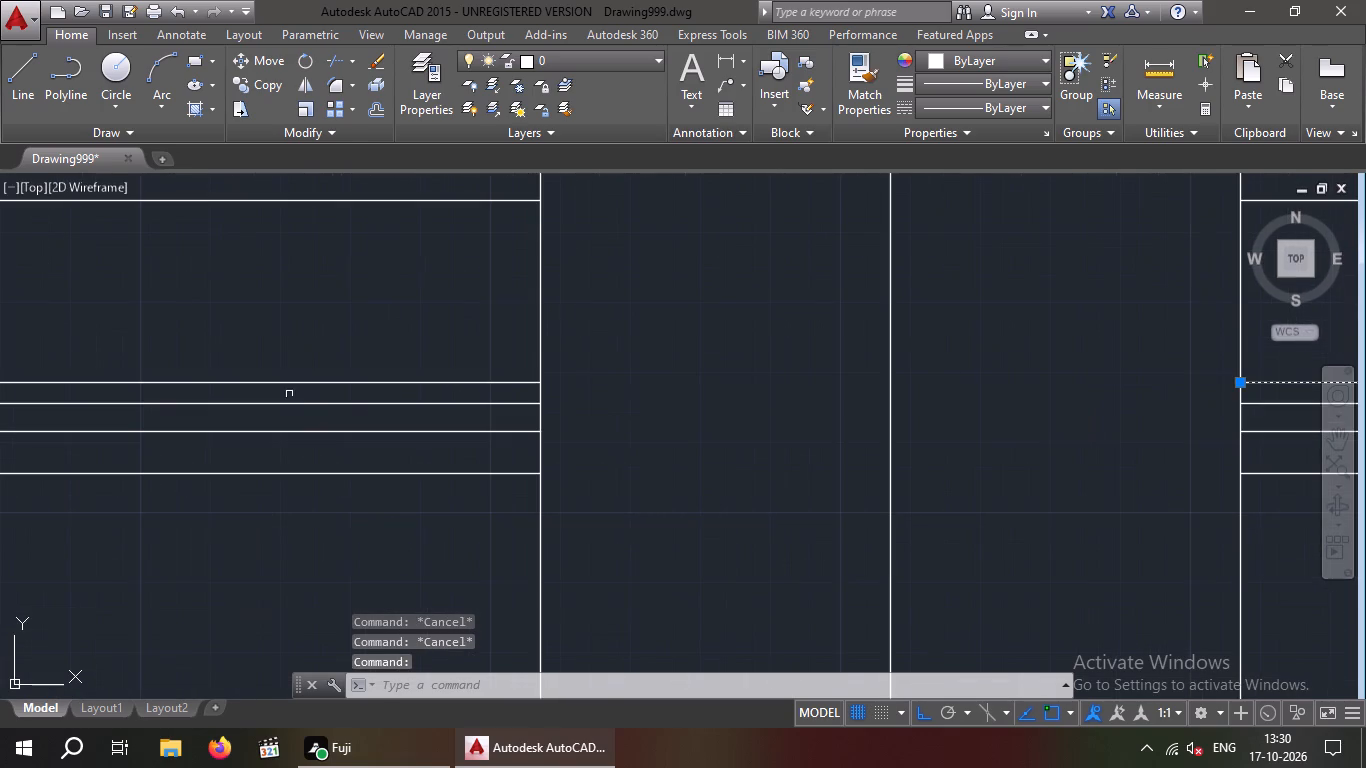
{"action": "left_click", "coordinate": [302, 384]}
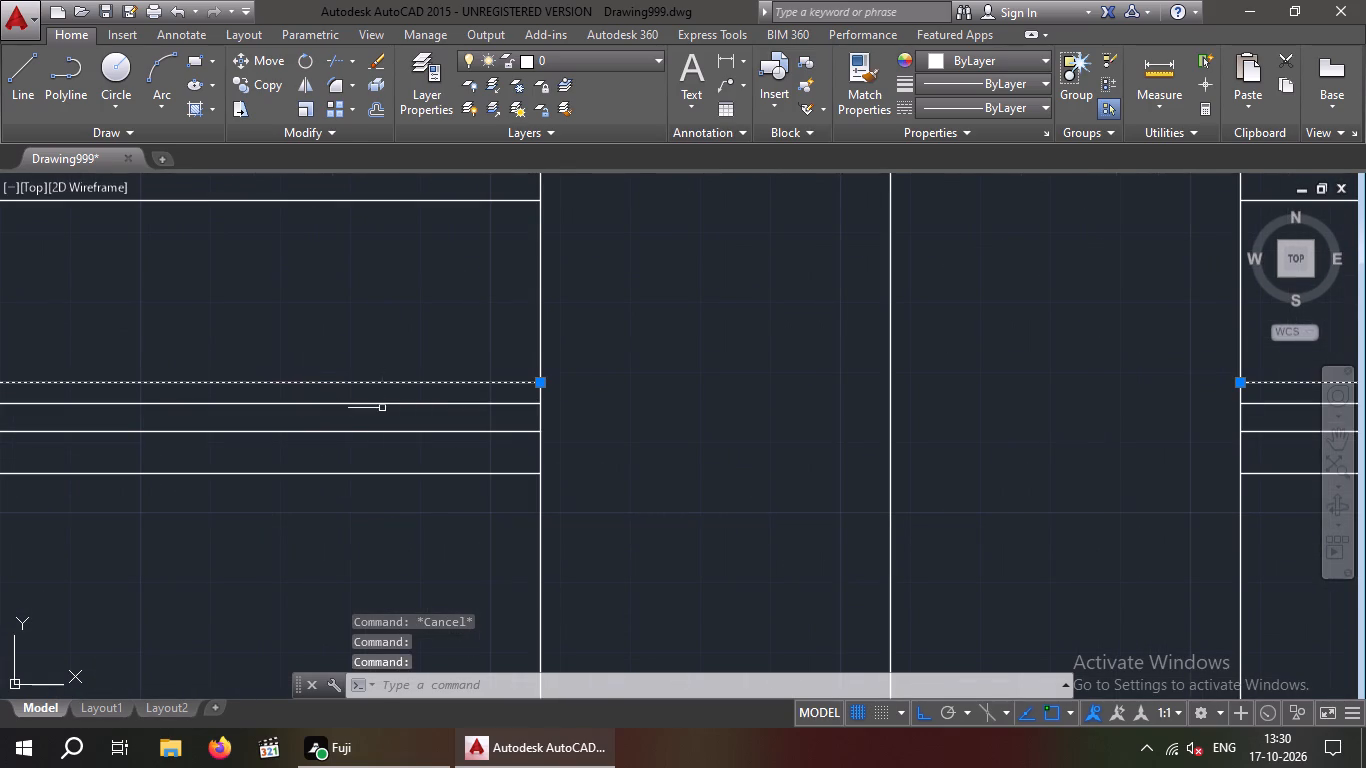
{"action": "key", "text": "Delete"}
Offset the lines lying 4" above the roof slab 2" upward on both sides of the tower.
{"action": "scroll", "coordinate": [405, 413], "scroll_direction": "down", "scroll_amount": 1}
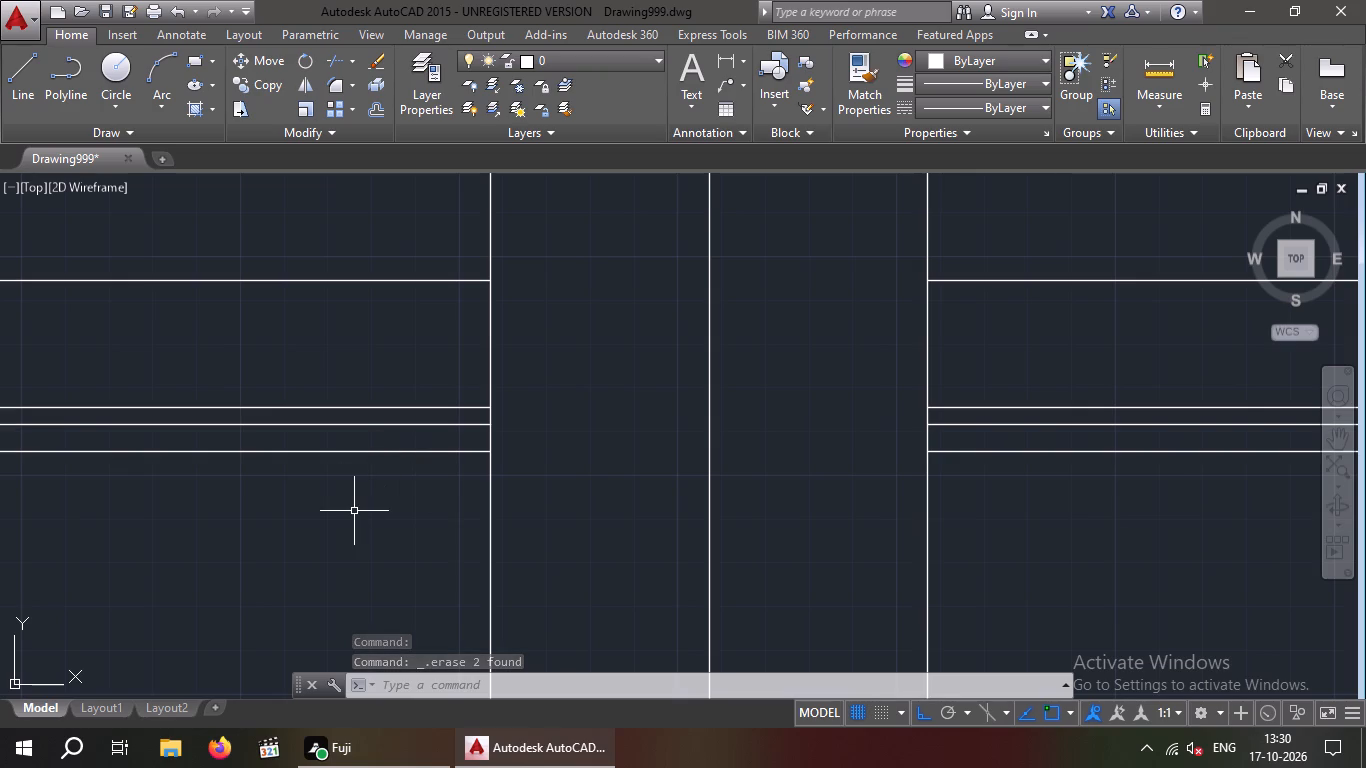
{"action": "key", "text": "o"}
{"action": "key", "text": "Return"}
{"action": "type", "text": "2\""}
{"action": "key", "text": "Return"}
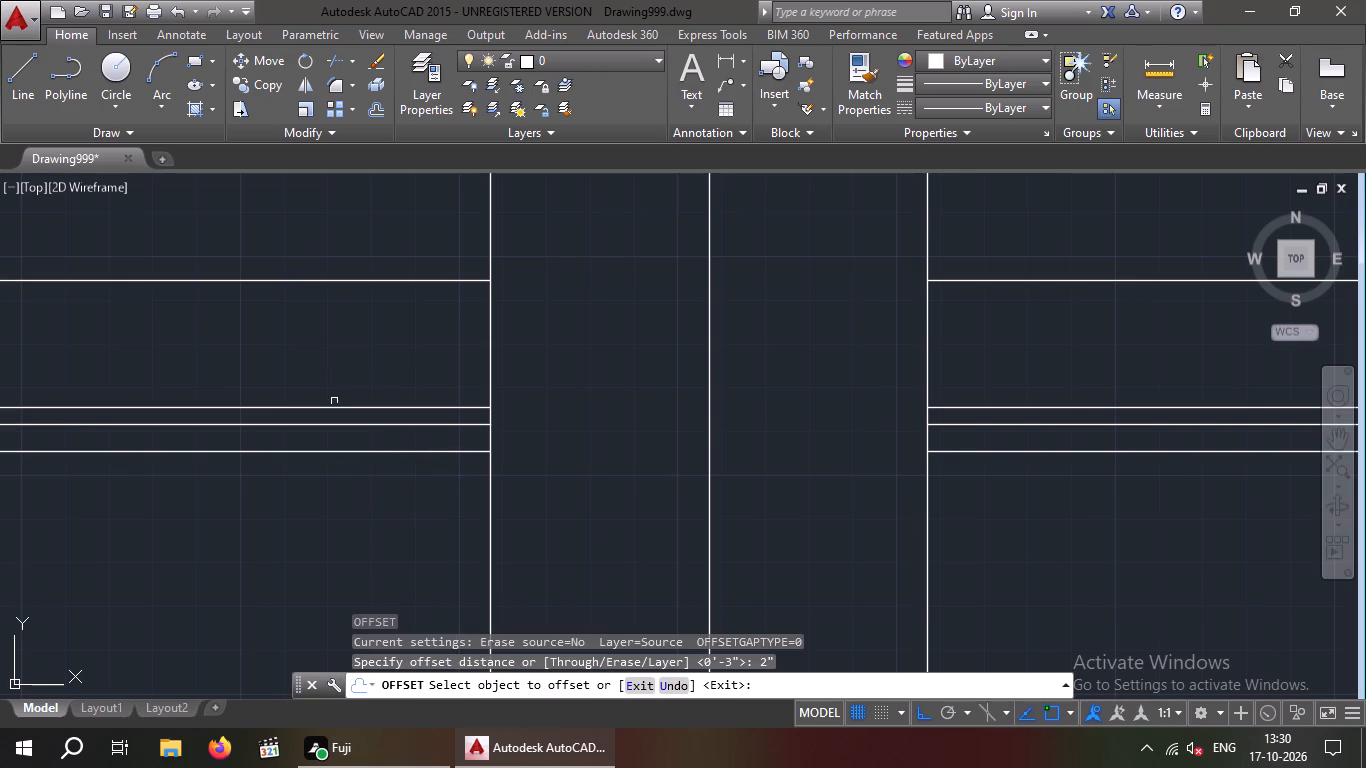
{"action": "left_click", "coordinate": [359, 408]}
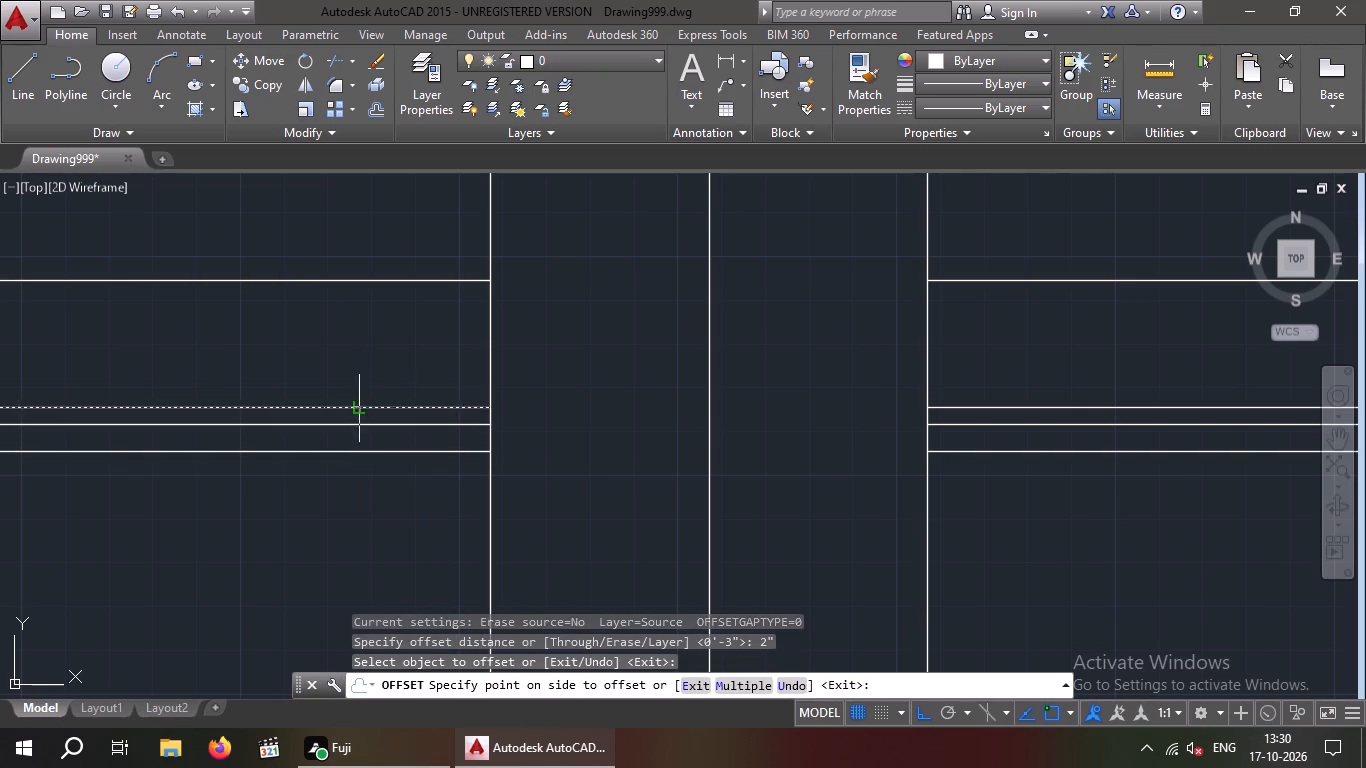
{"action": "left_click", "coordinate": [367, 384]}
{"action": "left_click", "coordinate": [1047, 405]}
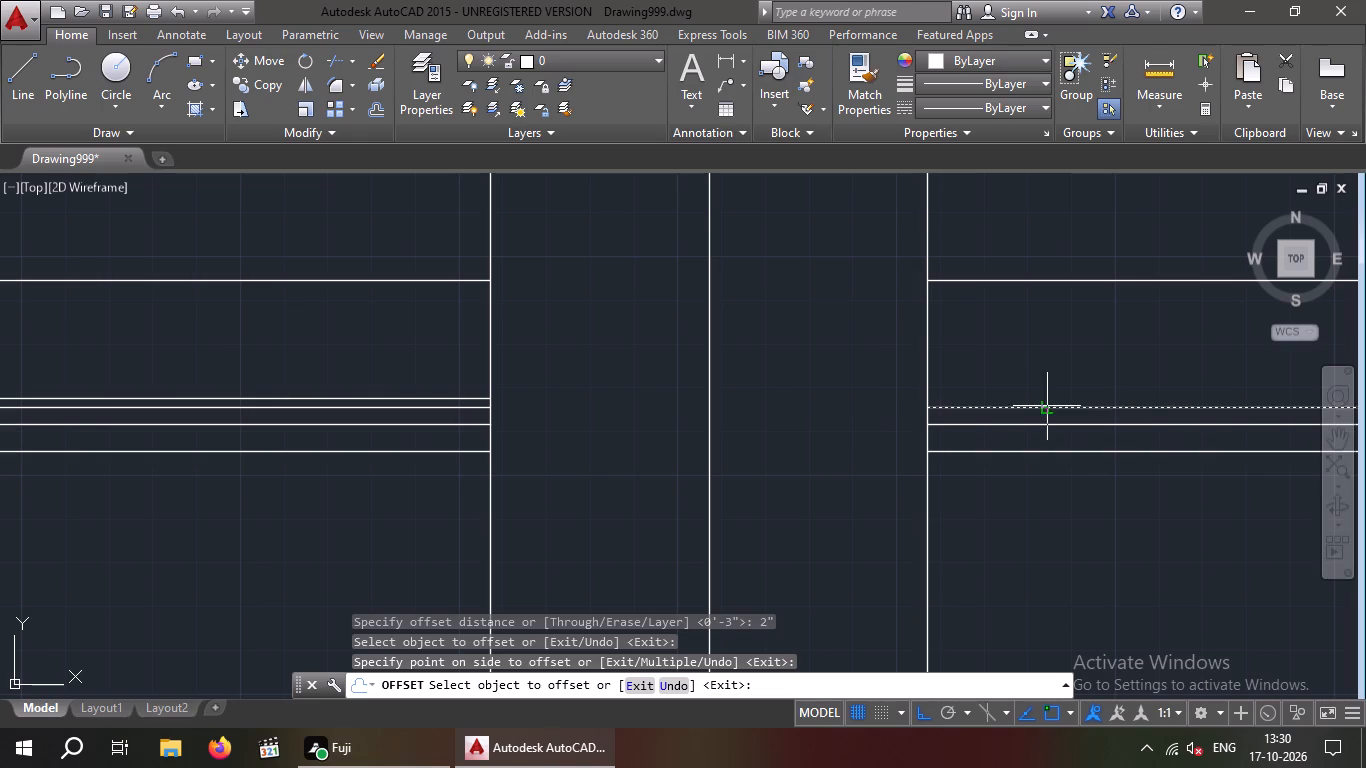
{"action": "left_click", "coordinate": [1028, 354]}
{"action": "key", "text": "Escape"}
Erase the original lines 4" above the roof slab on both sides of the tower, keeping the new offsets.
{"action": "left_click", "coordinate": [1004, 407]}
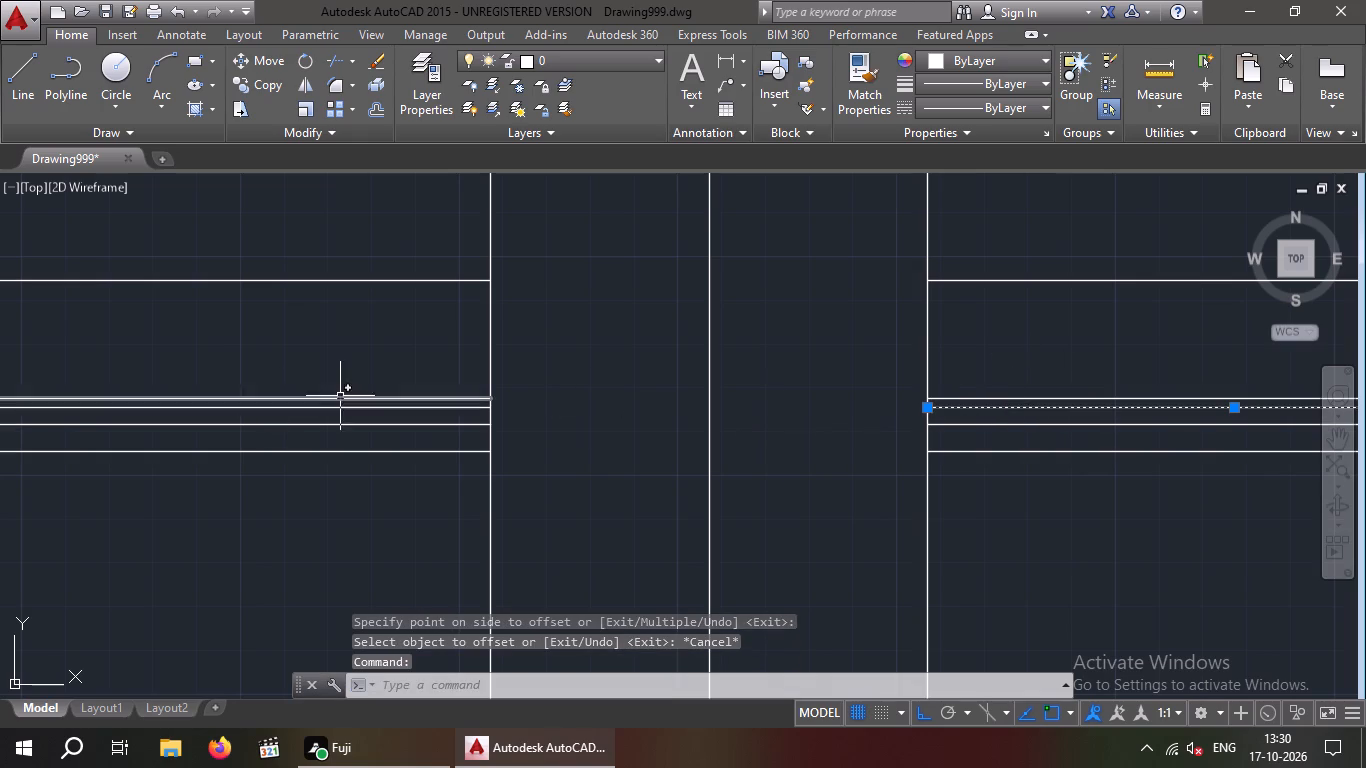
{"action": "left_click", "coordinate": [335, 408]}
{"action": "key", "text": "Delete"}
{"action": "scroll", "coordinate": [395, 387], "scroll_direction": "down", "scroll_amount": 2}
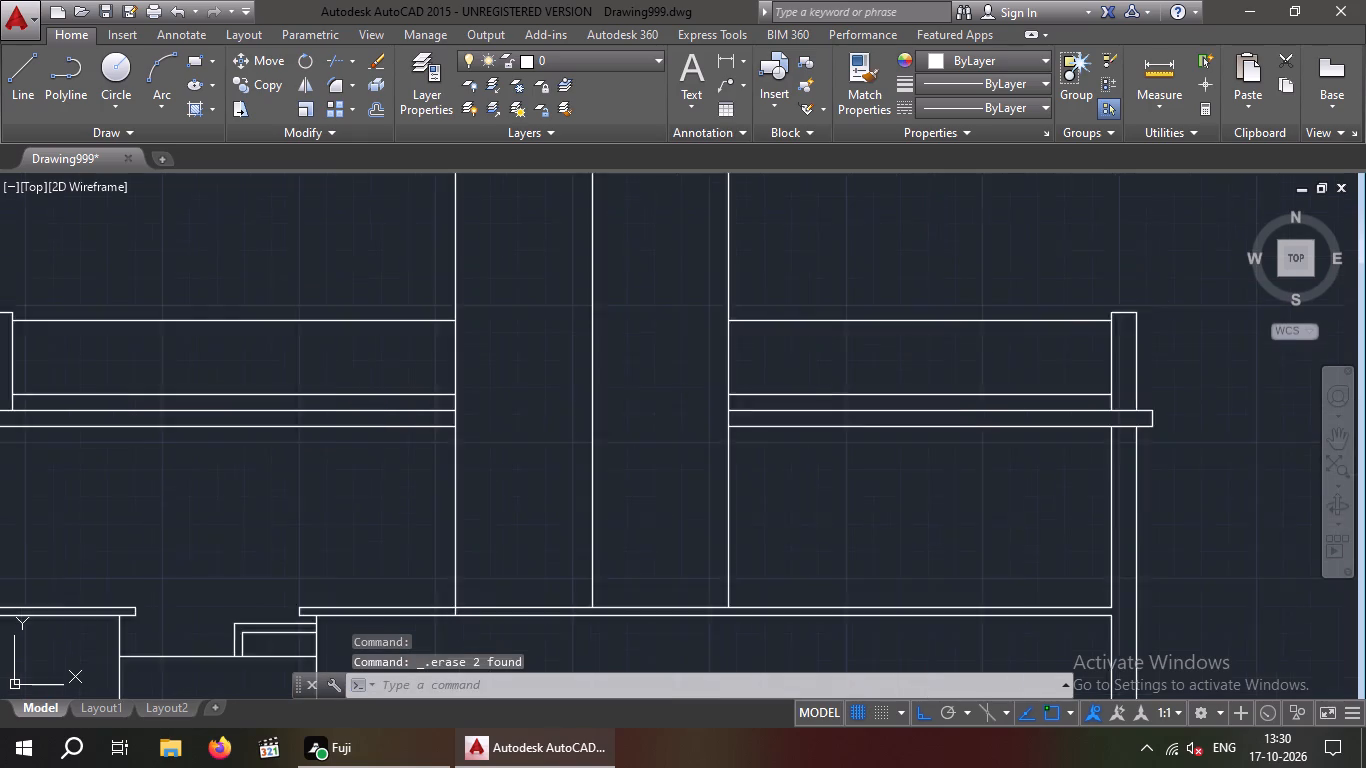
{"action": "middle_click_drag", "start_coordinate": [466, 398], "coordinate": [508, 374]}
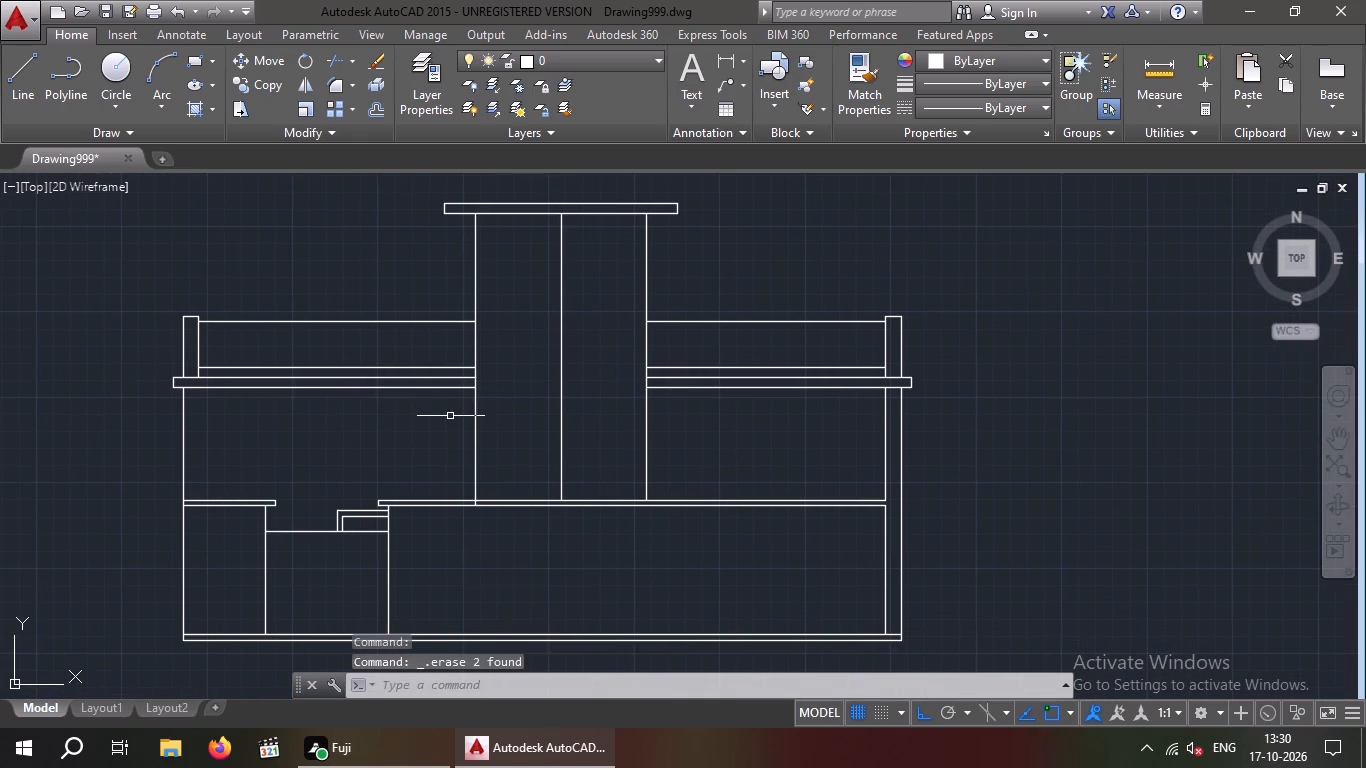
Offset the remaining line above the roof slab 3" upward on both sides of the tower.
{"action": "key", "text": "Escape"}
{"action": "key", "text": "Escape"}
{"action": "key", "text": "o"}
{"action": "key", "text": "Return"}
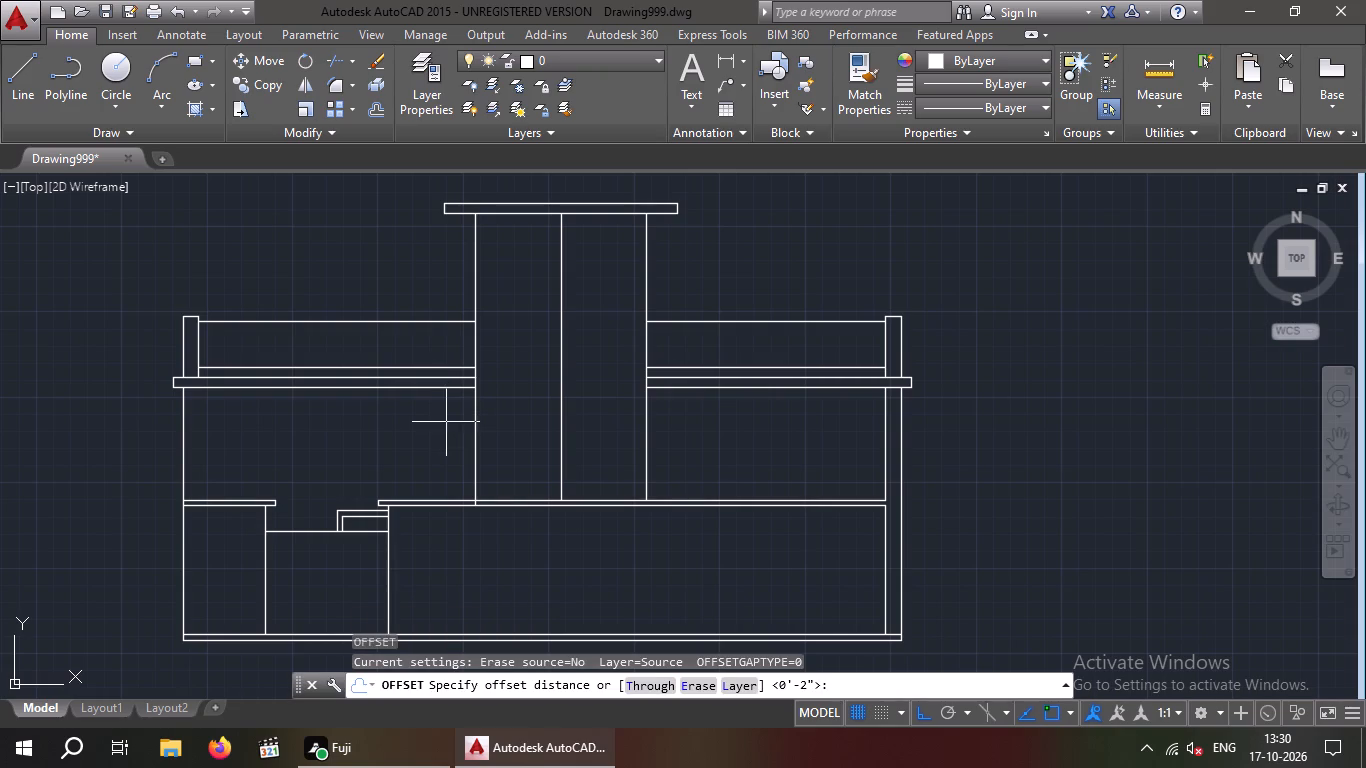
{"action": "key", "text": "3"}
{"action": "key", "text": "shift+quotedbl"}
{"action": "key", "text": "Return"}
{"action": "left_click", "coordinate": [421, 369]}
{"action": "left_click", "coordinate": [421, 361]}
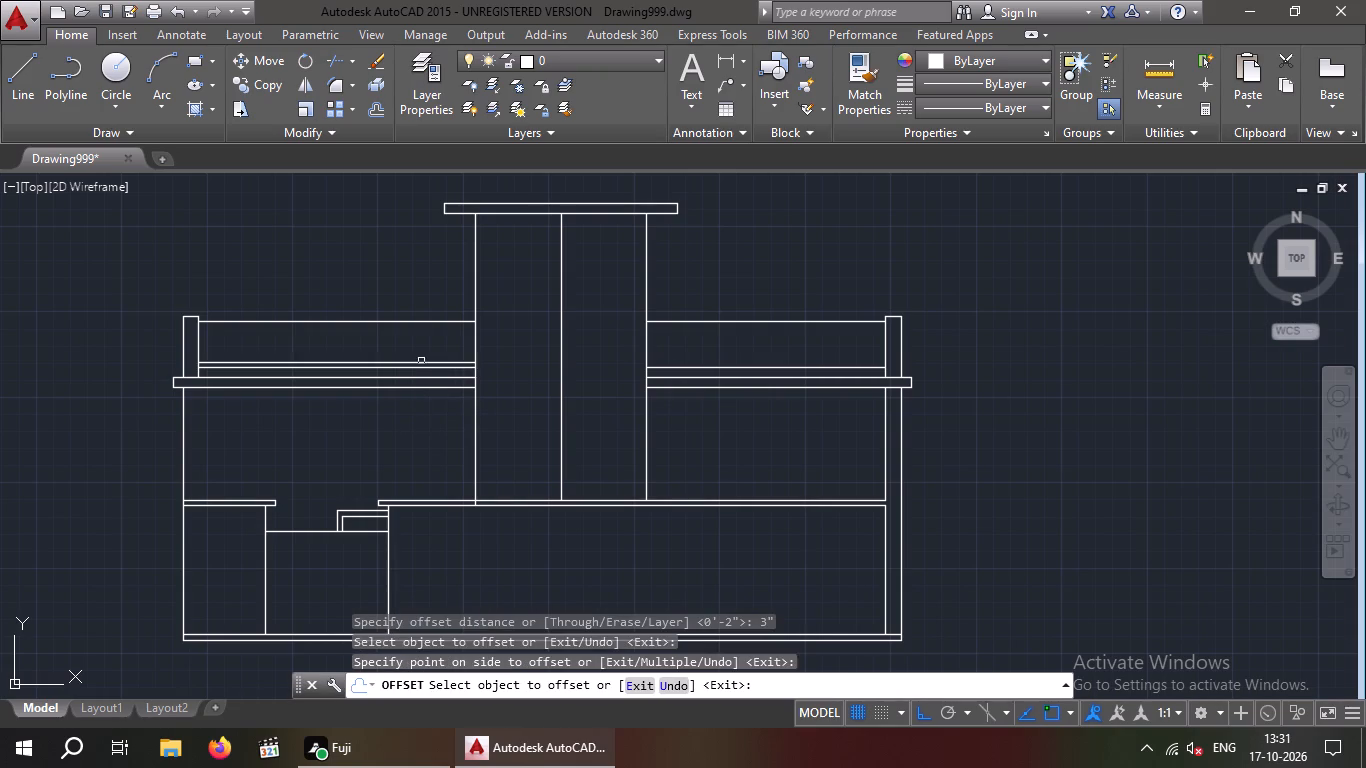
{"action": "left_click", "coordinate": [700, 367]}
{"action": "left_click", "coordinate": [696, 358]}
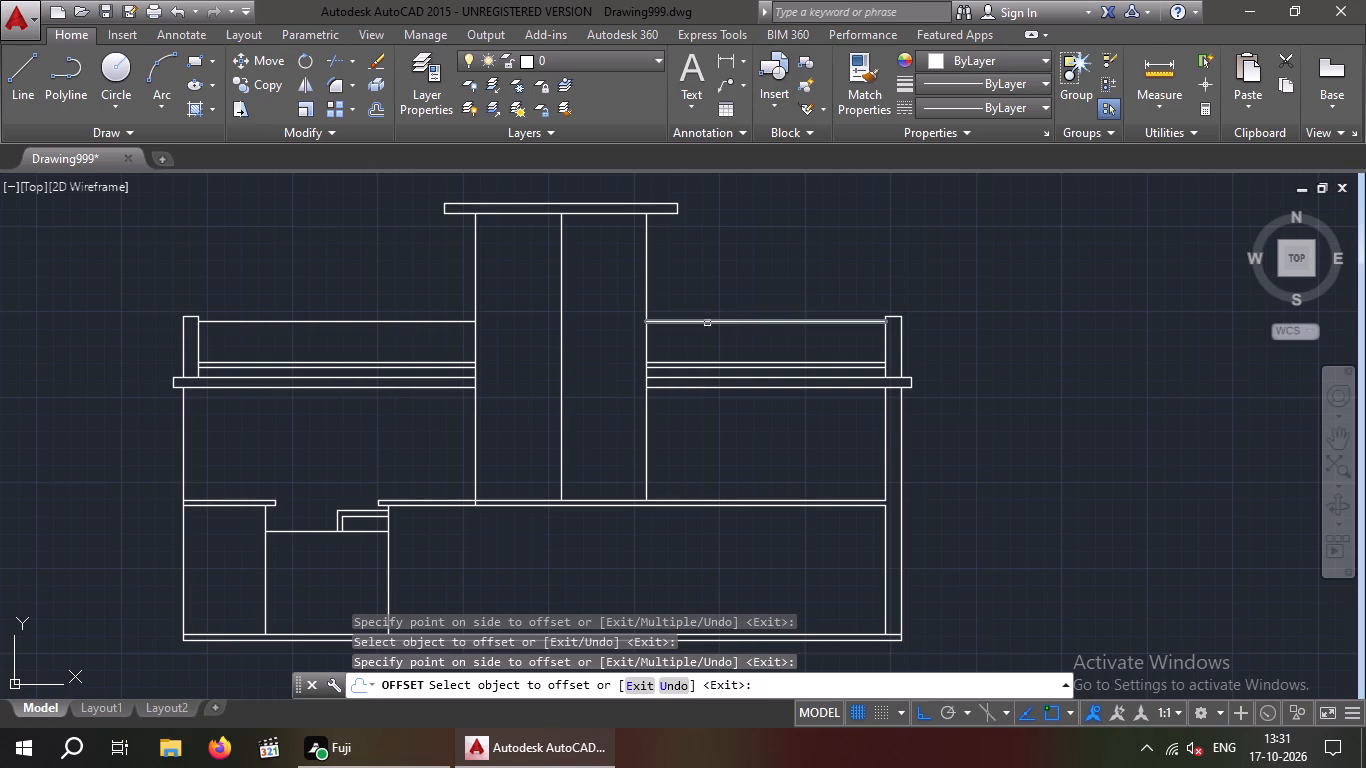
Offset the top horizontal lines between the tower and the end parapets 3" downward on both sides.
{"action": "left_click", "coordinate": [707, 322]}
{"action": "left_click", "coordinate": [715, 343]}
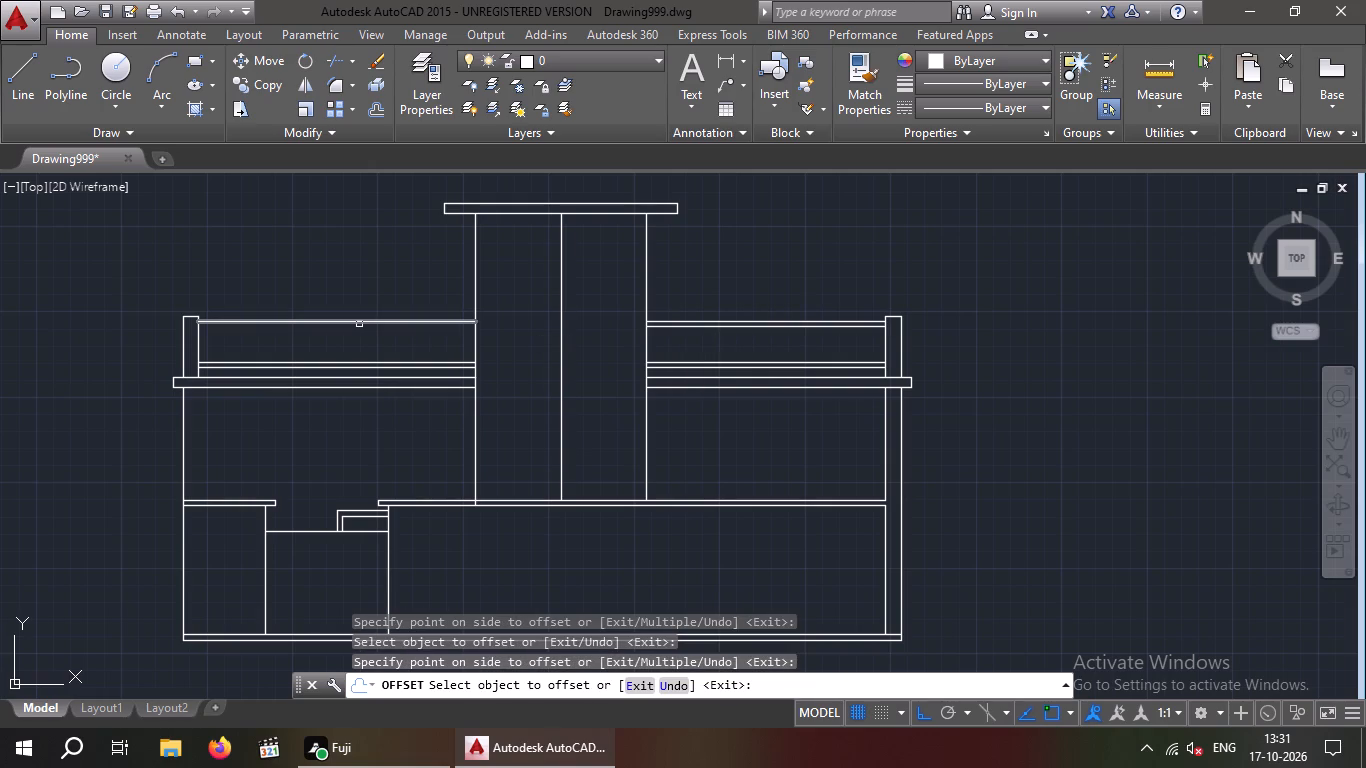
{"action": "left_click", "coordinate": [358, 324]}
{"action": "left_click", "coordinate": [369, 342]}
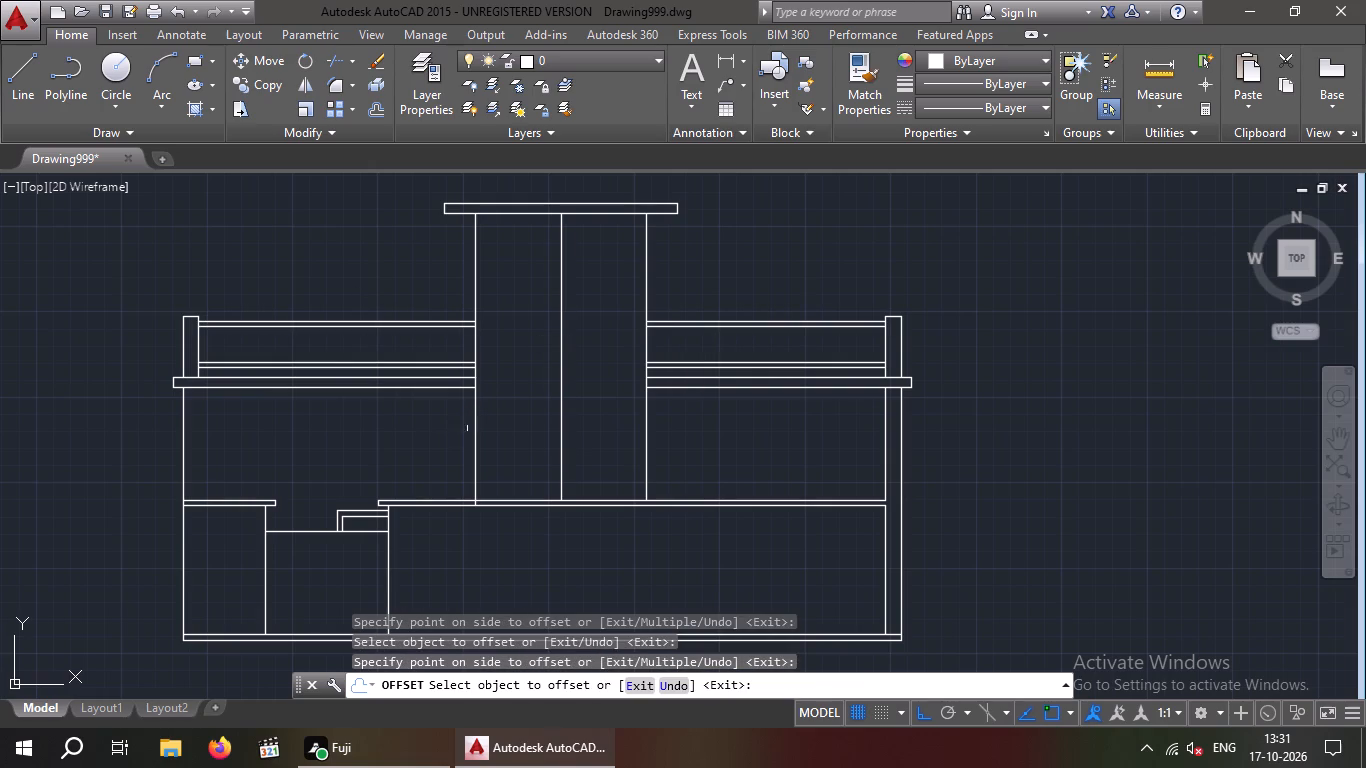
{"action": "key", "text": "Escape"}
{"action": "key", "text": "Escape"}
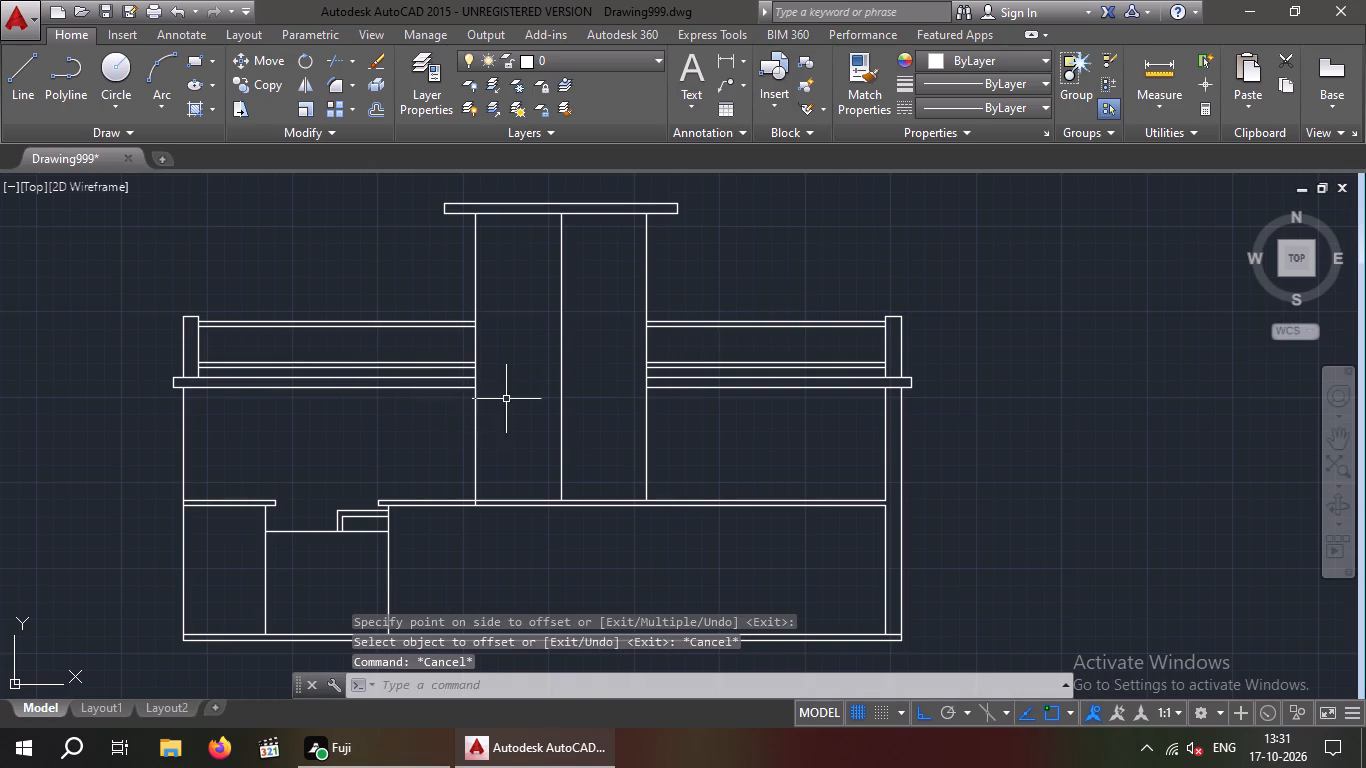
Draw a 2" line outward to the left from the left end parapet's top outer corner.
{"action": "scroll", "coordinate": [507, 403], "scroll_direction": "down", "scroll_amount": 2}
{"action": "scroll", "coordinate": [510, 412], "scroll_direction": "up", "scroll_amount": 1}
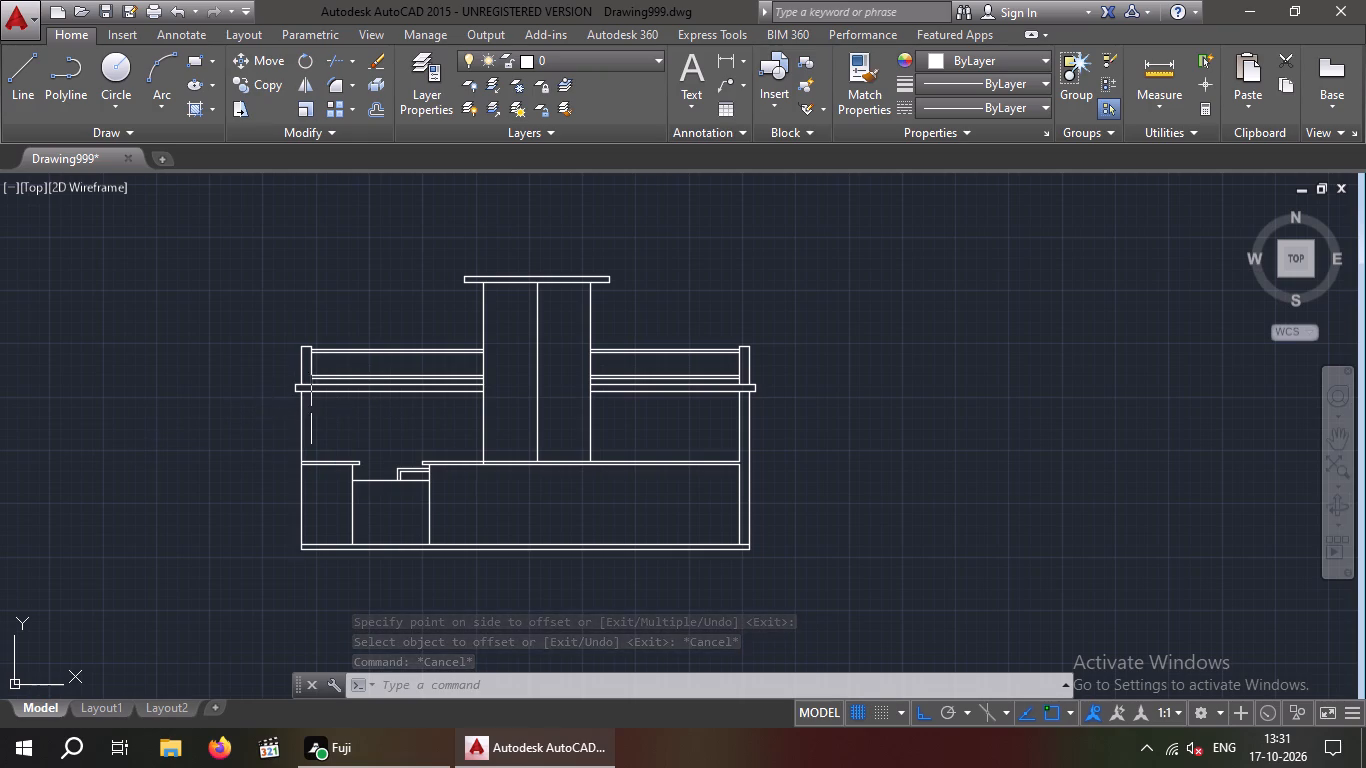
{"action": "key", "text": "Escape"}
{"action": "key", "text": "Escape"}
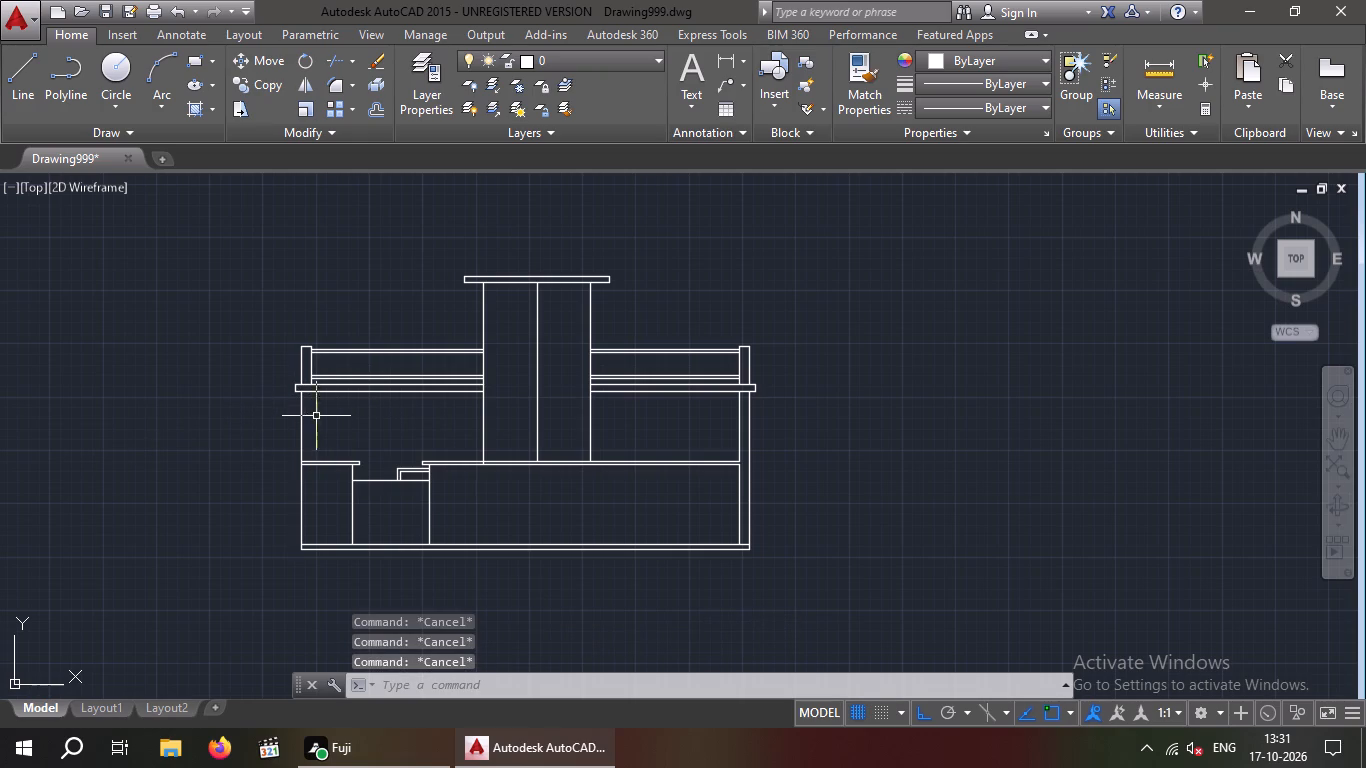
{"action": "scroll", "coordinate": [301, 348], "scroll_direction": "up", "scroll_amount": 6}
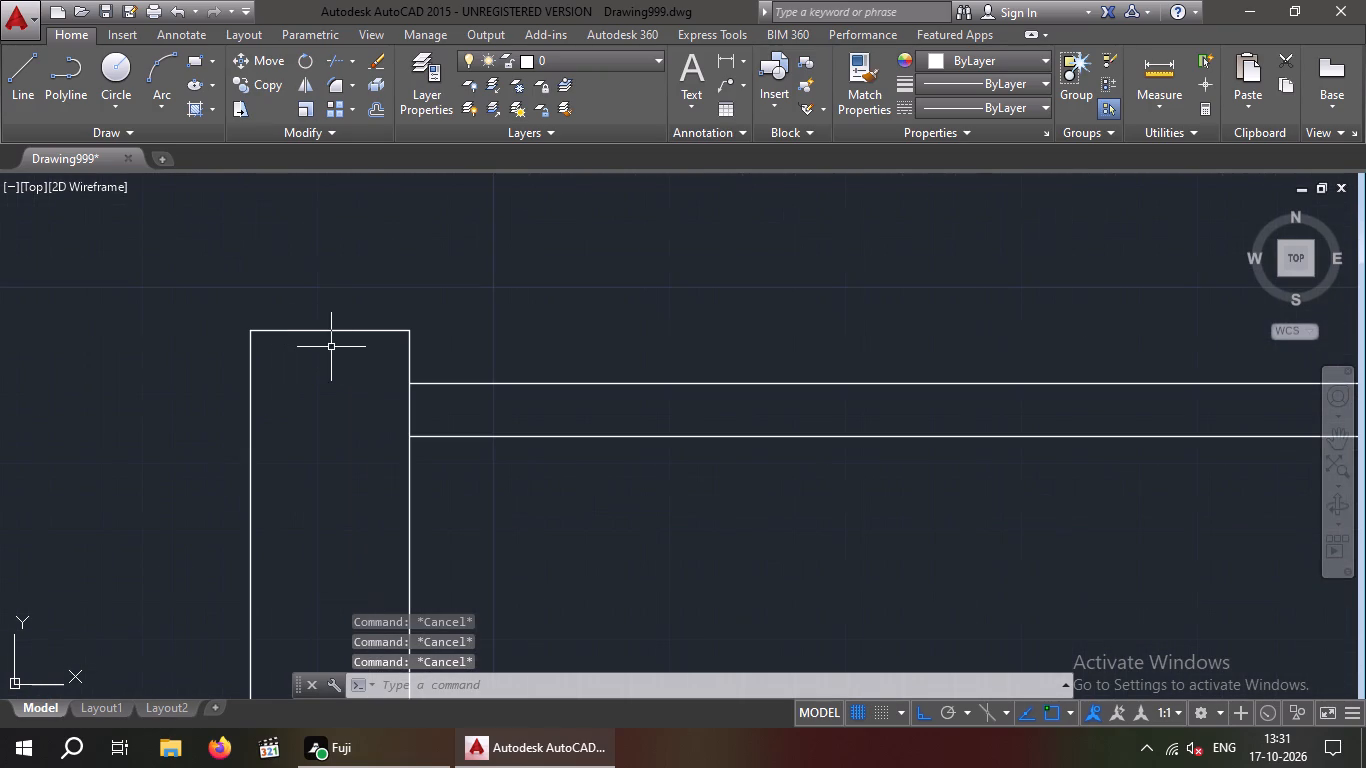
{"action": "key", "text": "l"}
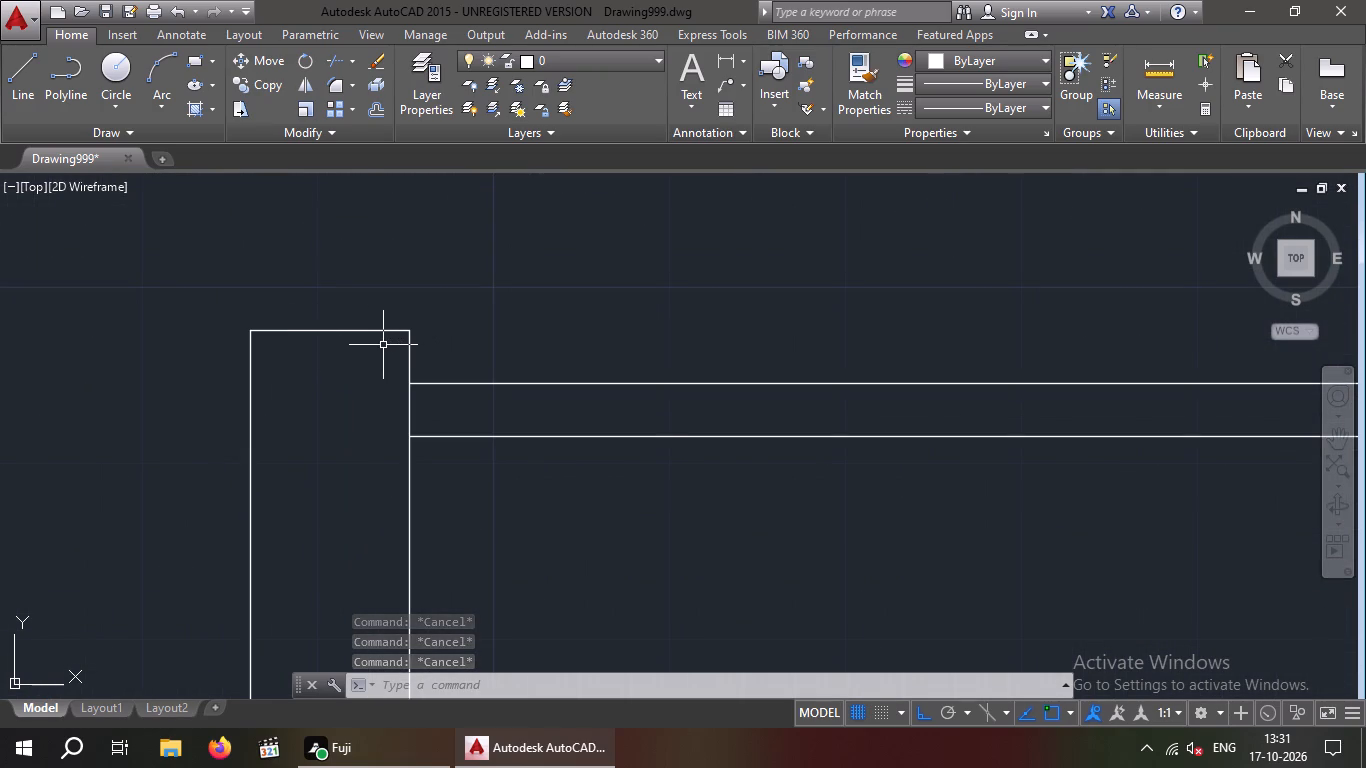
{"action": "key", "text": "Return"}
{"action": "left_click_drag", "start_coordinate": [250, 329], "coordinate": [206, 328]}
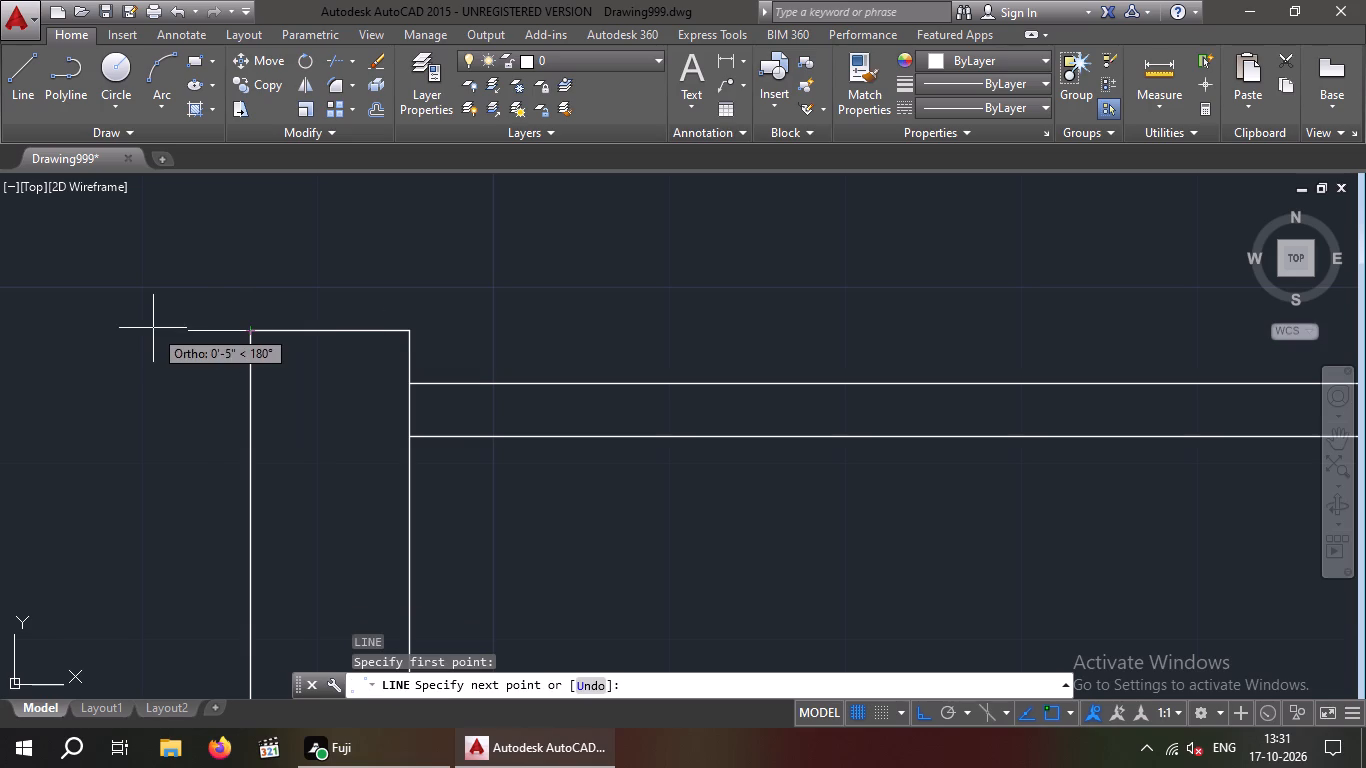
{"action": "key", "text": "2"}
{"action": "key", "text": "shift+quotedbl"}
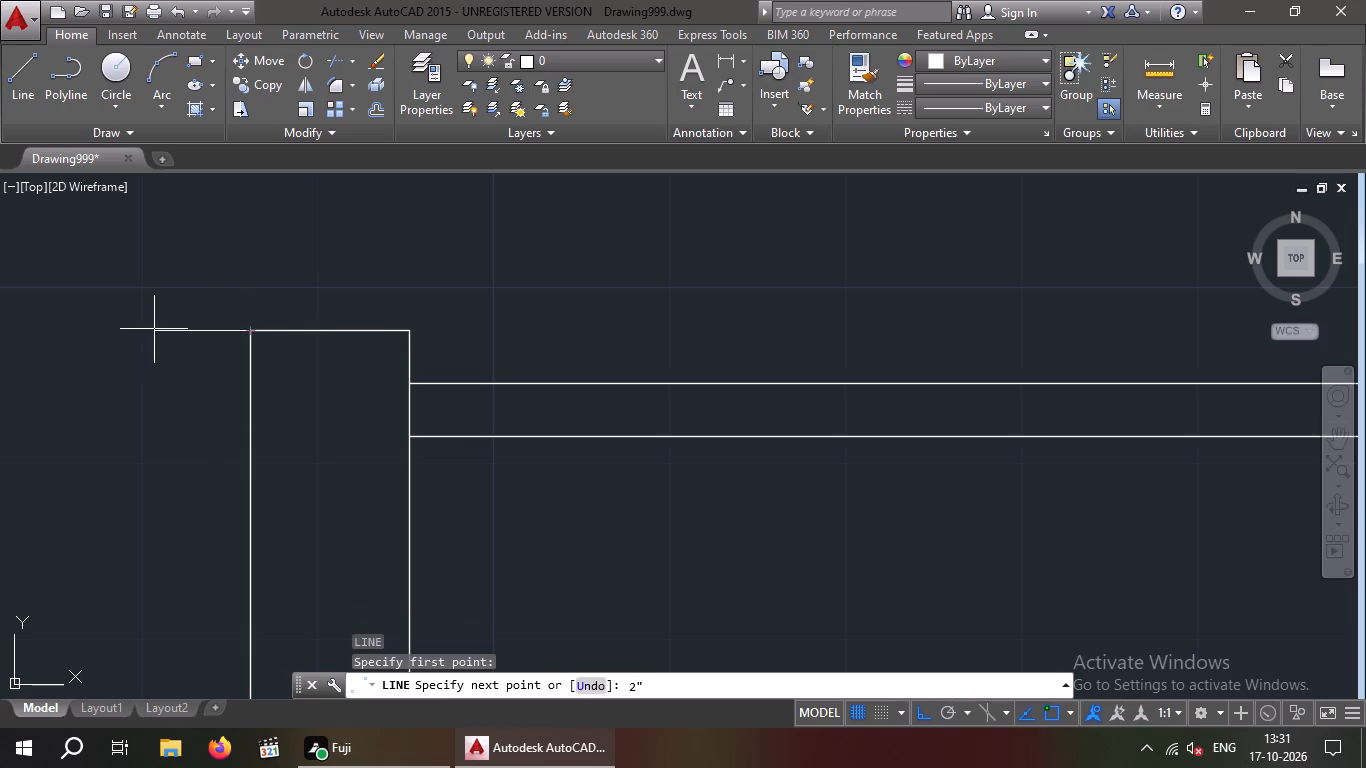
{"action": "key", "text": "Return"}
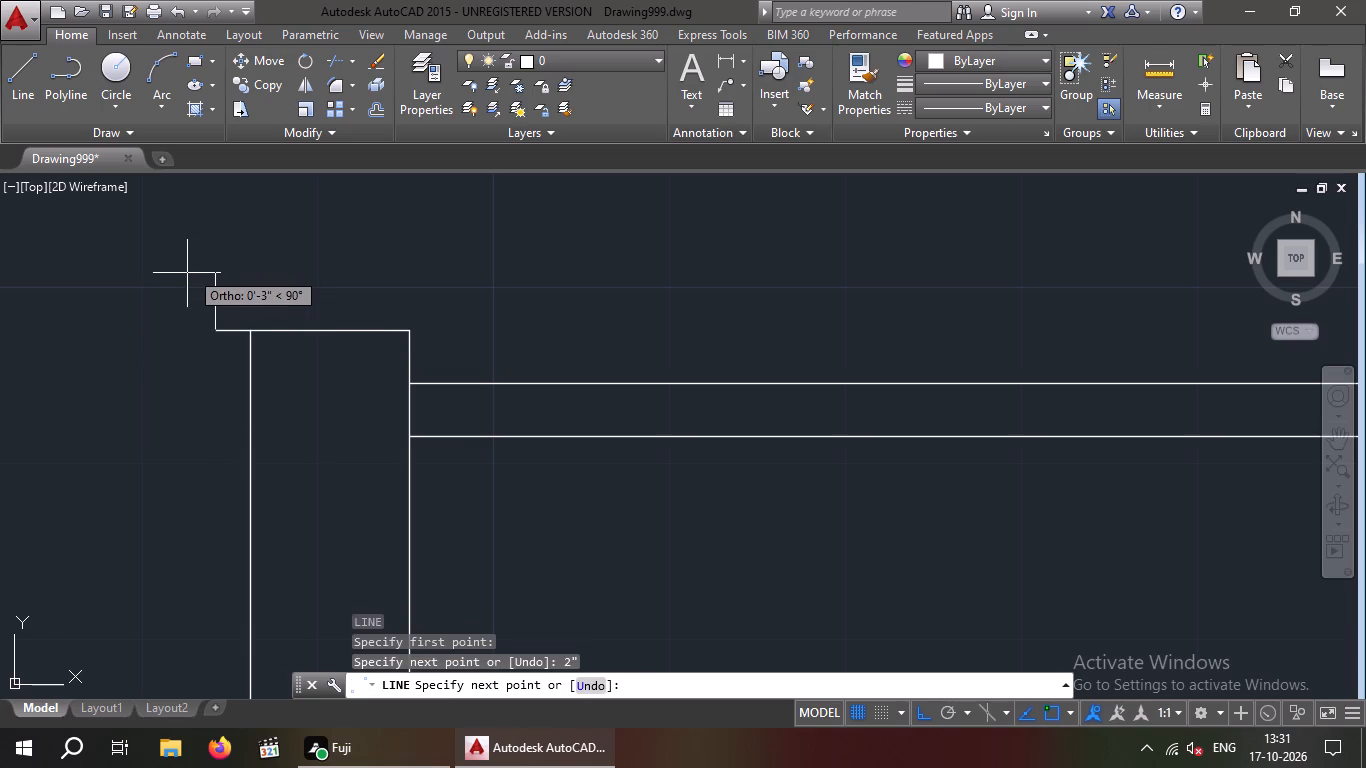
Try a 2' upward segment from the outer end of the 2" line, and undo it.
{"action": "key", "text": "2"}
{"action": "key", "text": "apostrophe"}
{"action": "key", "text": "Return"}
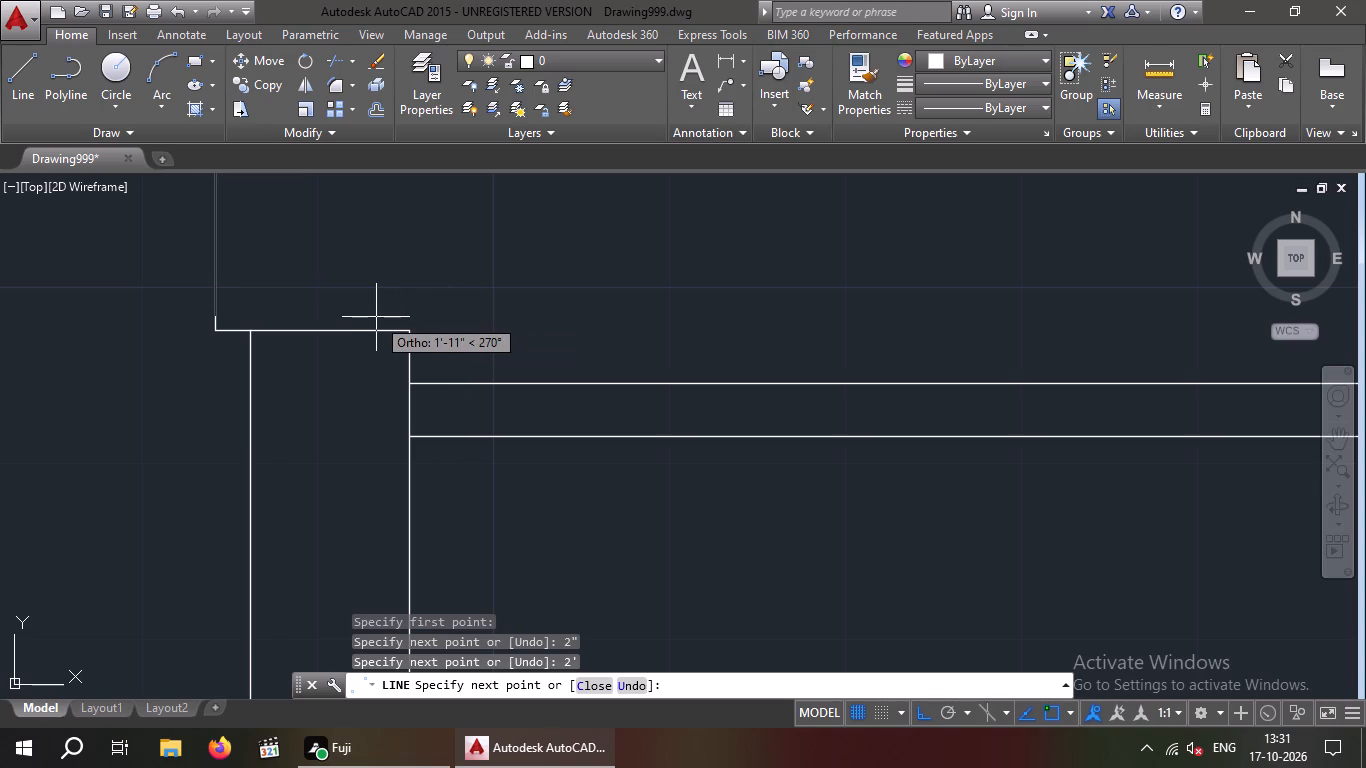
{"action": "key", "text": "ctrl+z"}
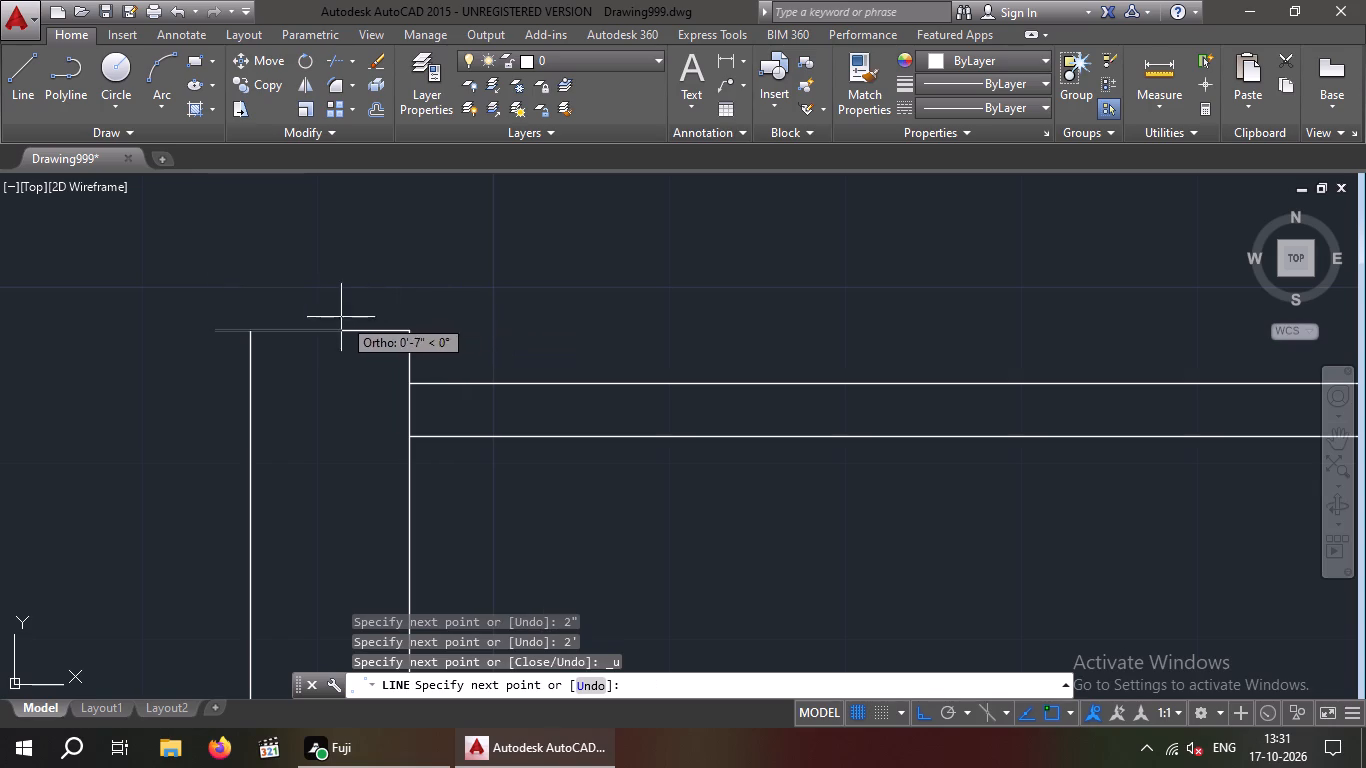
Draw a 2" segment upward from the outer end of the 2" line on the left end parapet.
{"action": "key", "text": "2"}
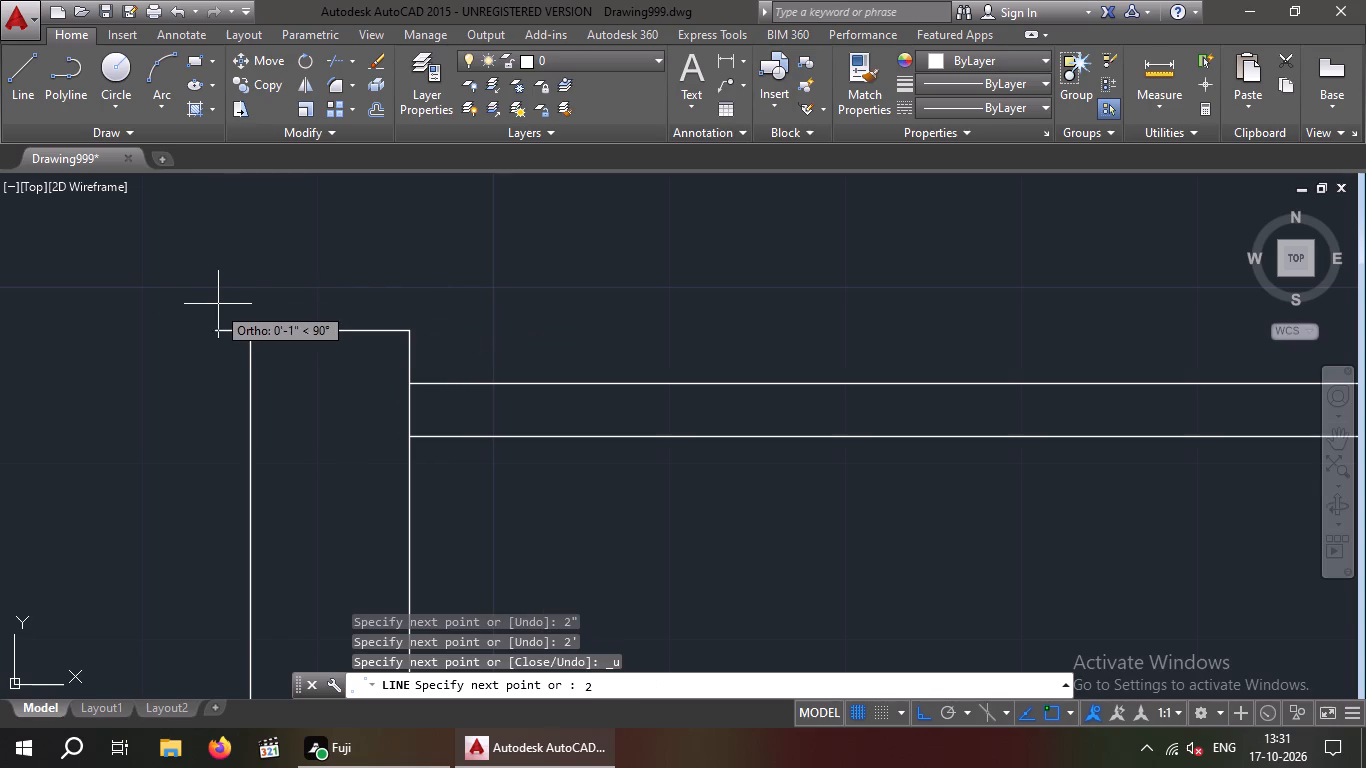
{"action": "key", "text": "apostrophe"}
{"action": "key", "text": "BackSpace"}
{"action": "key", "text": "shift+quotedbl"}
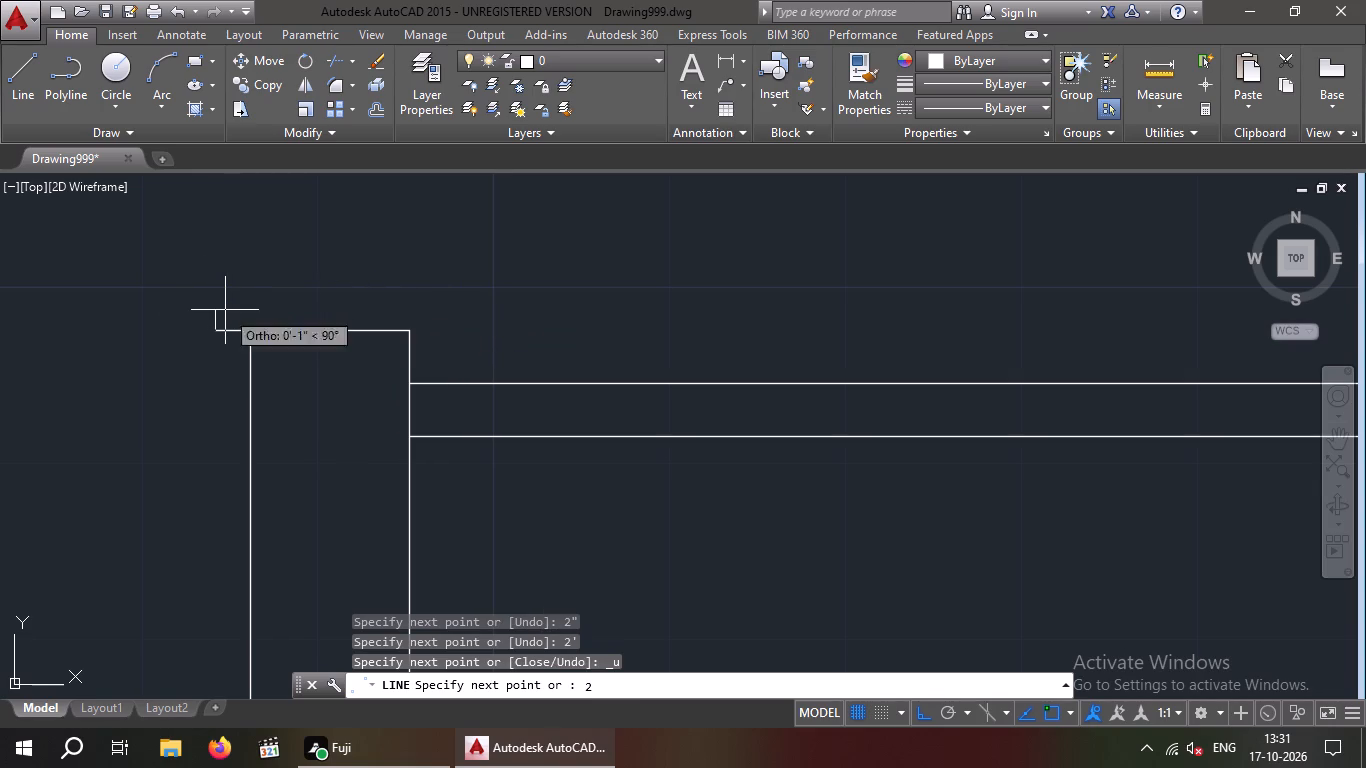
{"action": "key", "text": "Return"}
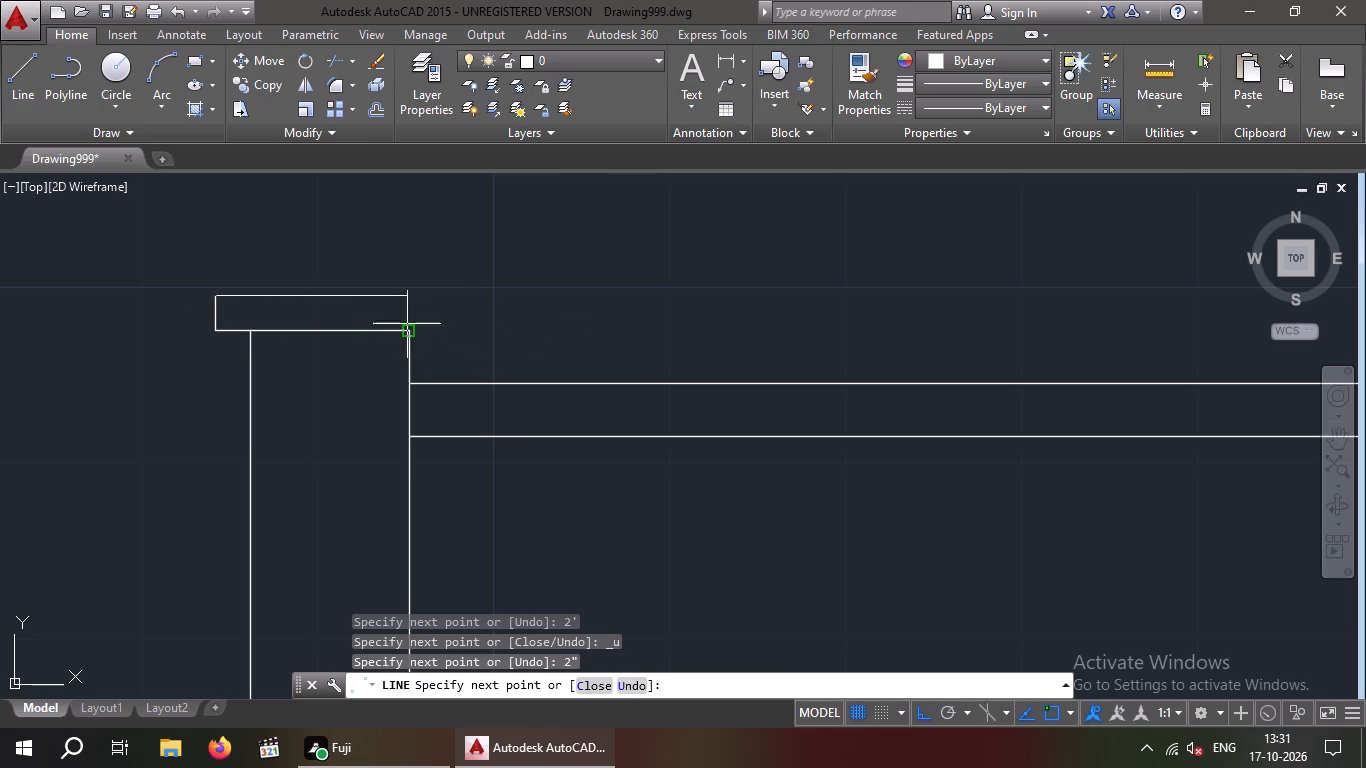
{"action": "key", "text": "Escape"}
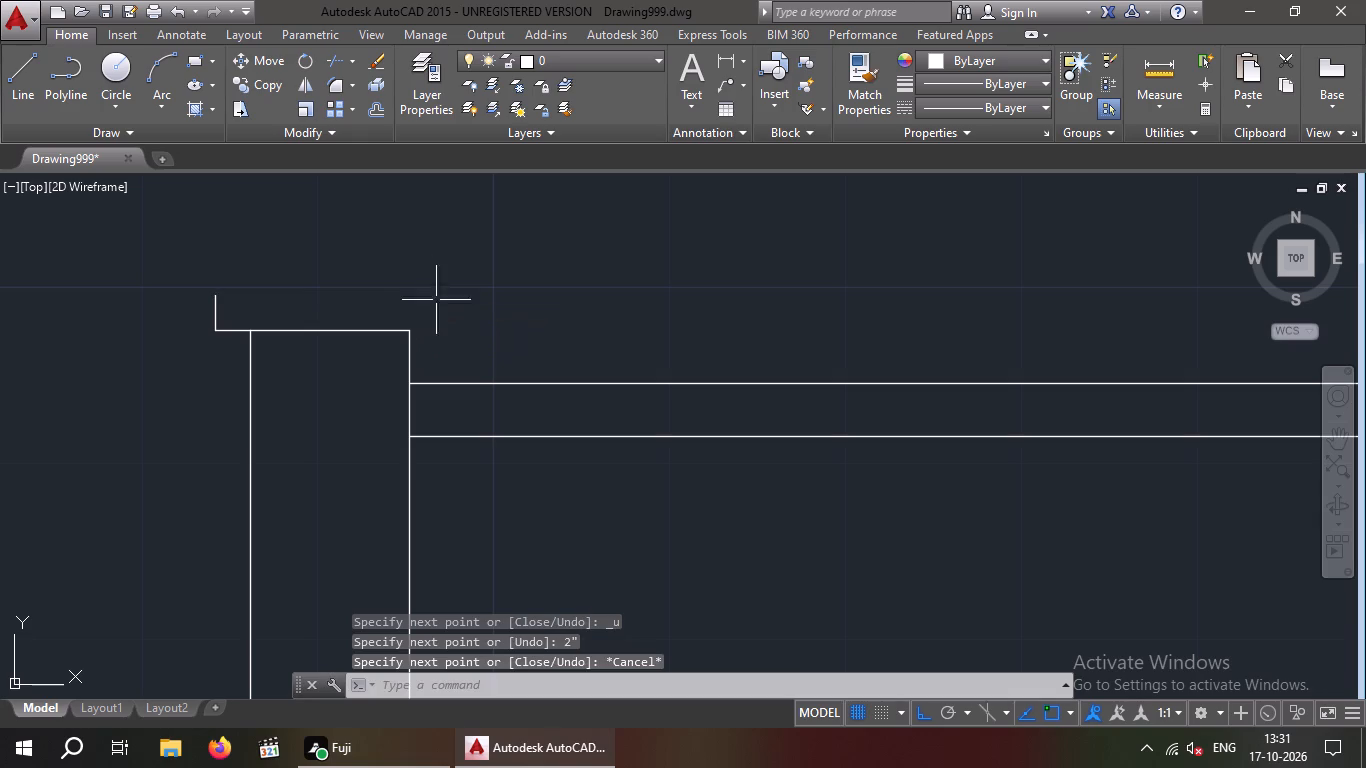
From the left parapet's top inner corner, draw 2" to the right, 2" up and back across to close its cap.
{"action": "key", "text": "l"}
{"action": "key", "text": "space"}
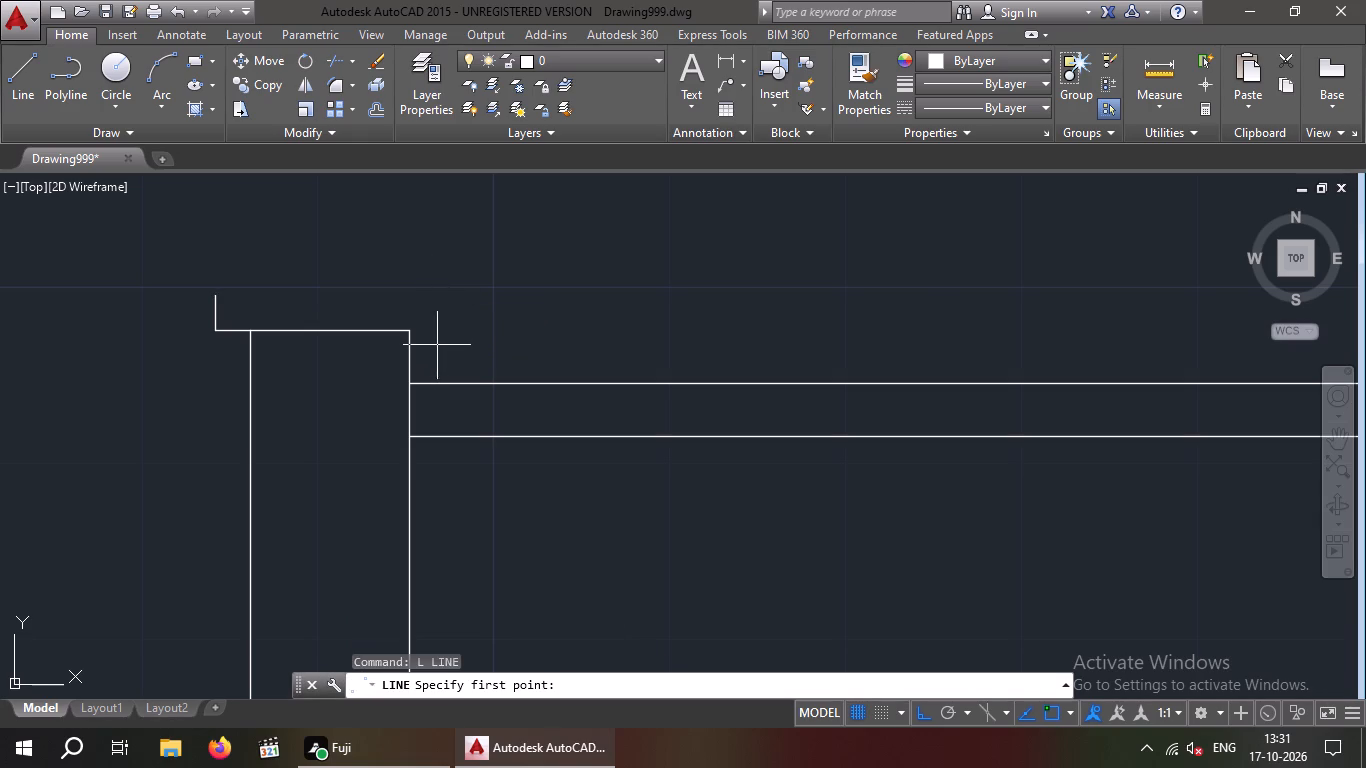
{"action": "left_click", "coordinate": [408, 331]}
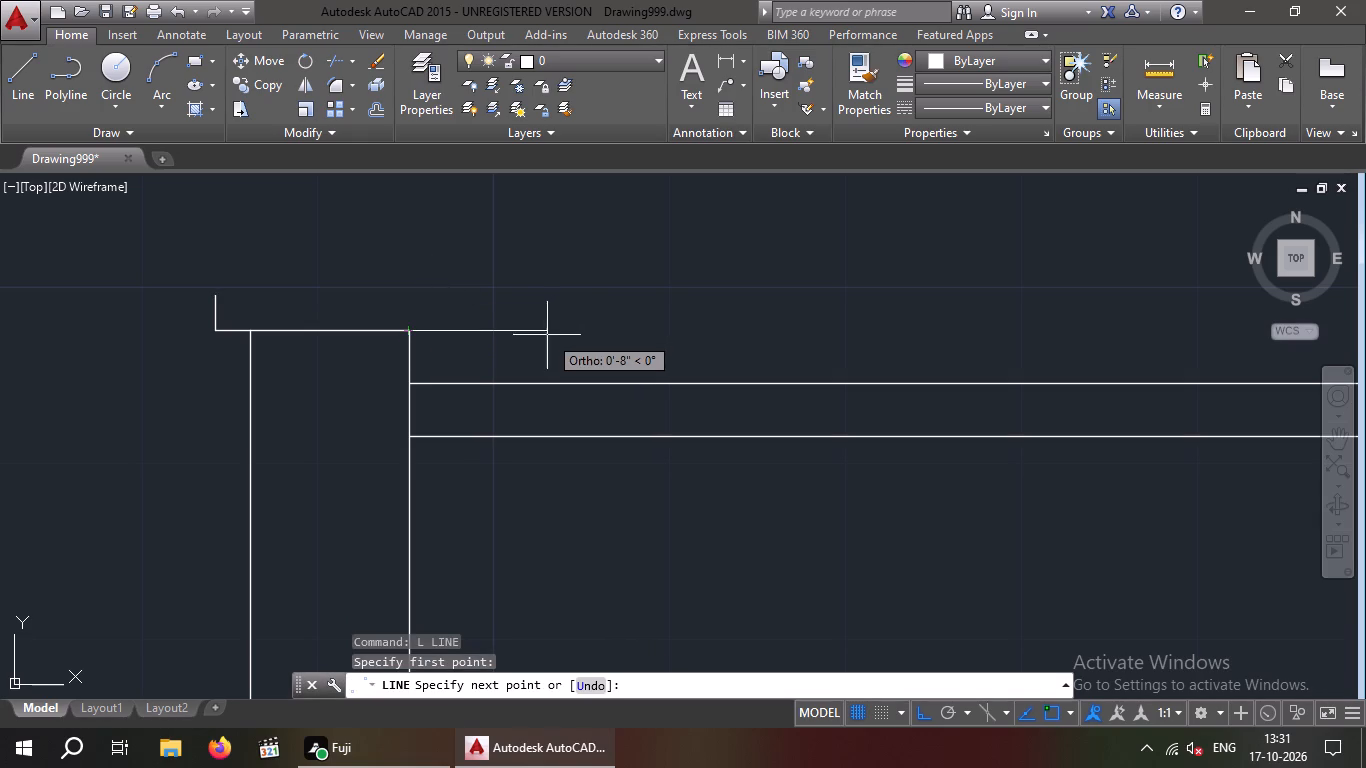
{"action": "key", "text": "2"}
{"action": "key", "text": "shift+quotedbl"}
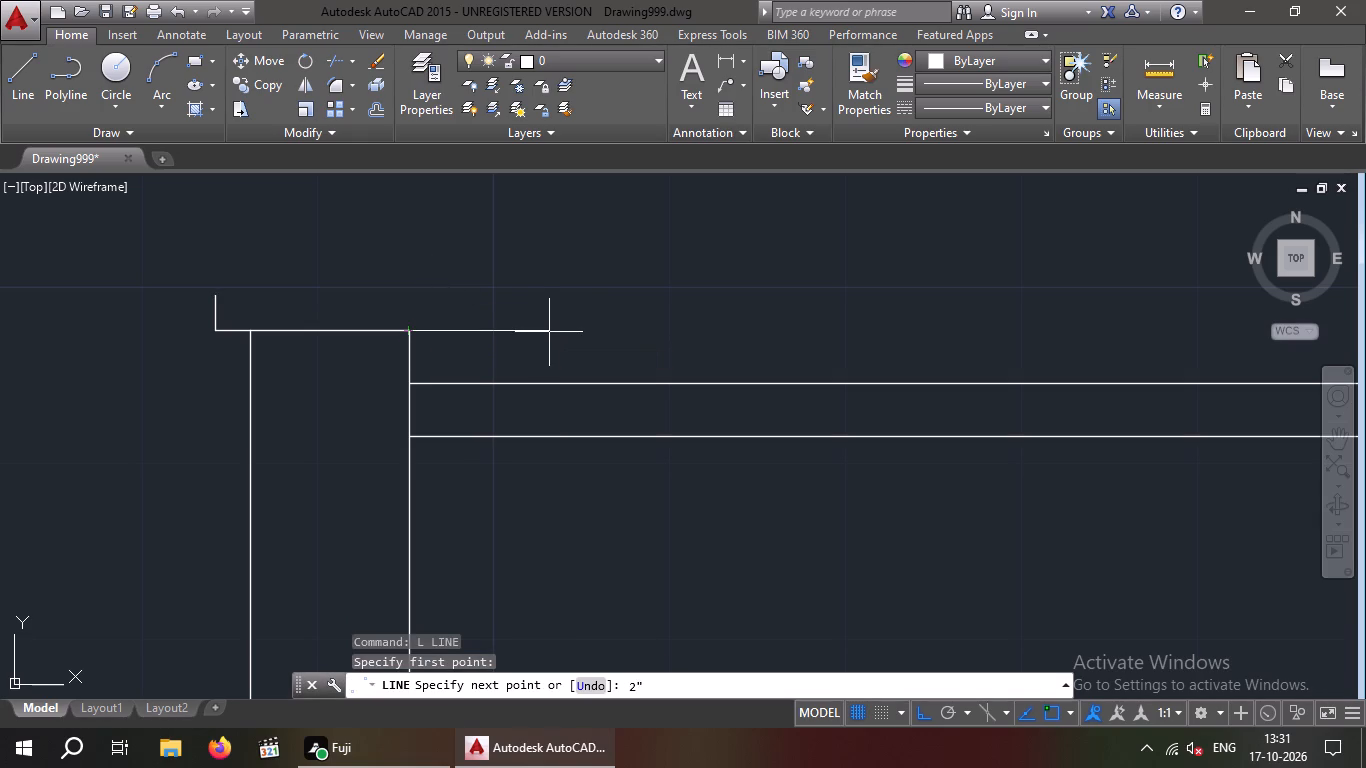
{"action": "key", "text": "Return"}
{"action": "key", "text": "2"}
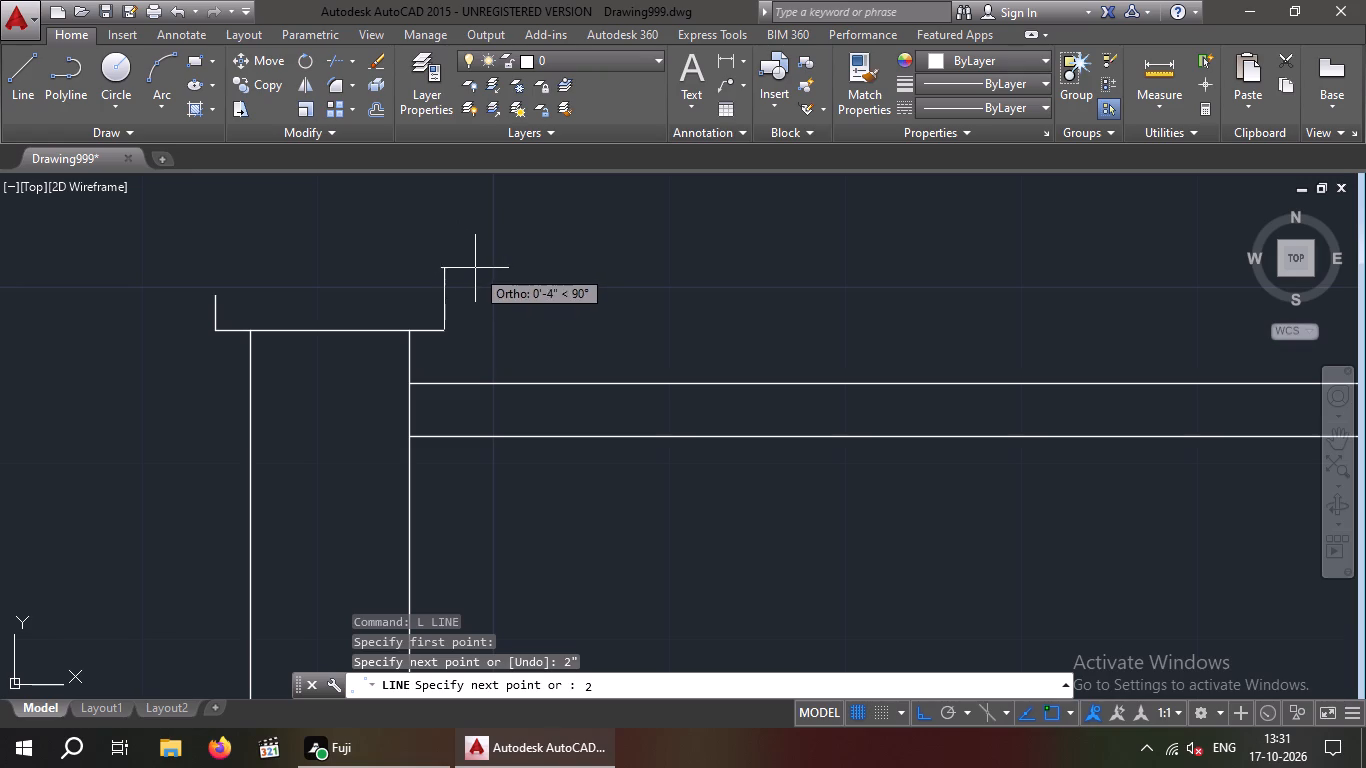
{"action": "key", "text": "shift+quotedbl"}
{"action": "key", "text": "Return"}
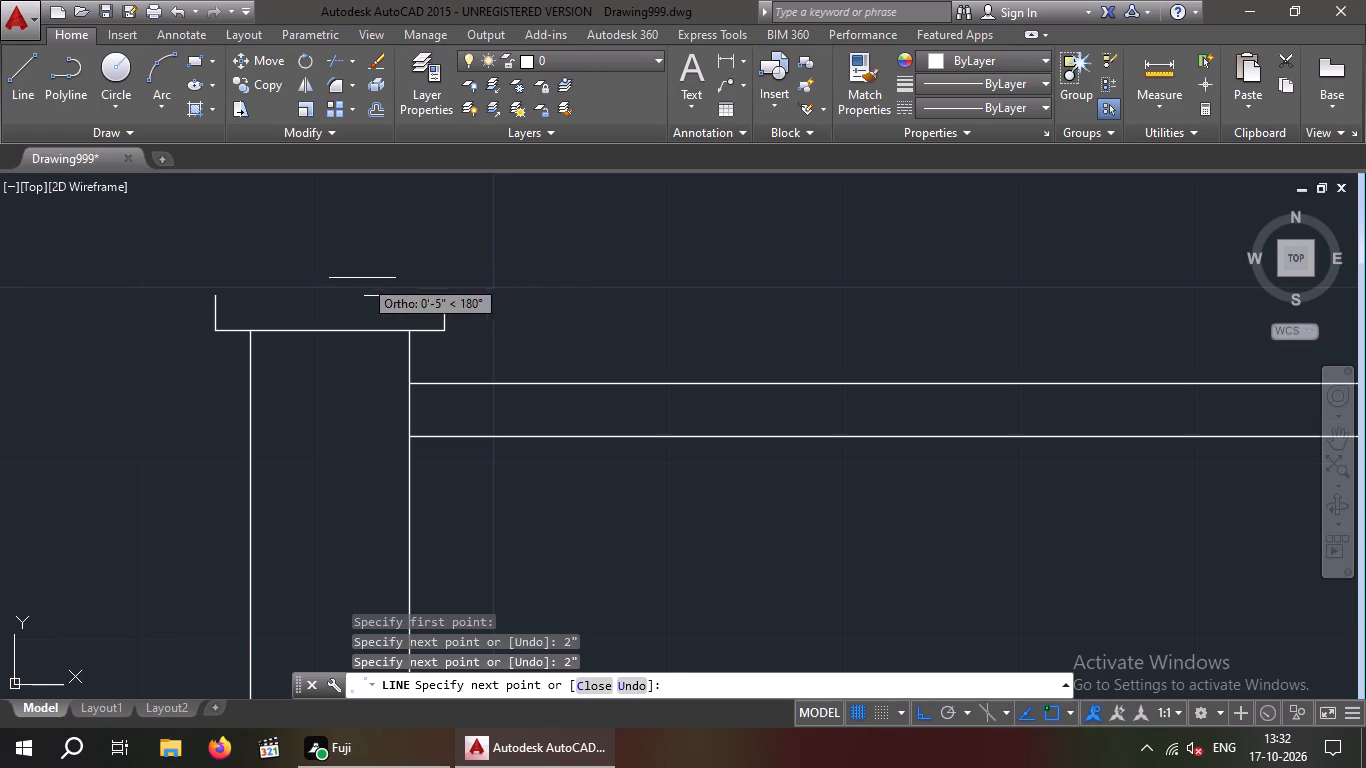
{"action": "left_click", "coordinate": [215, 303]}
{"action": "key", "text": "space"}
Draw a 2" line outward to the right from the right end parapet's top outer corner.
{"action": "scroll", "coordinate": [284, 305], "scroll_direction": "down", "scroll_amount": 4}
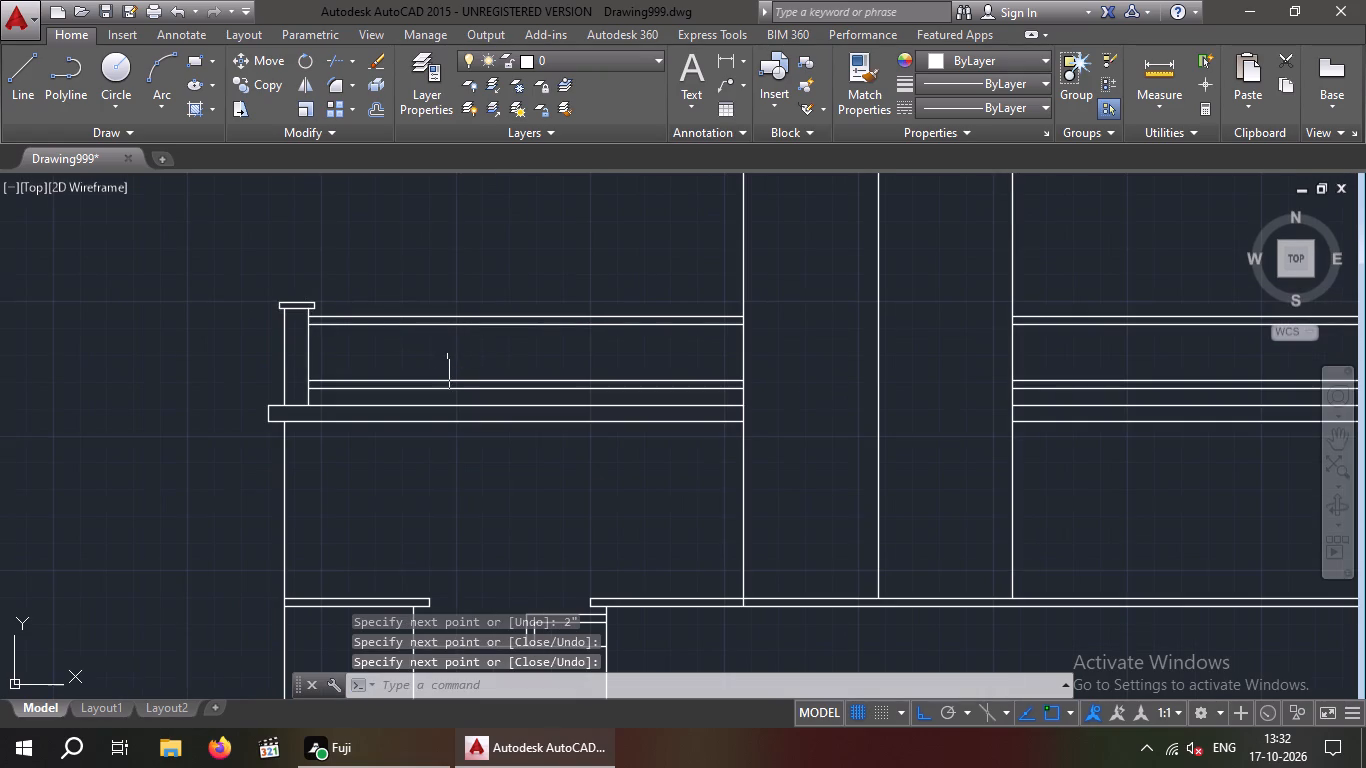
{"action": "middle_click_drag", "start_coordinate": [450, 356], "coordinate": [132, 360]}
{"action": "scroll", "coordinate": [220, 381], "scroll_direction": "down", "scroll_amount": 1}
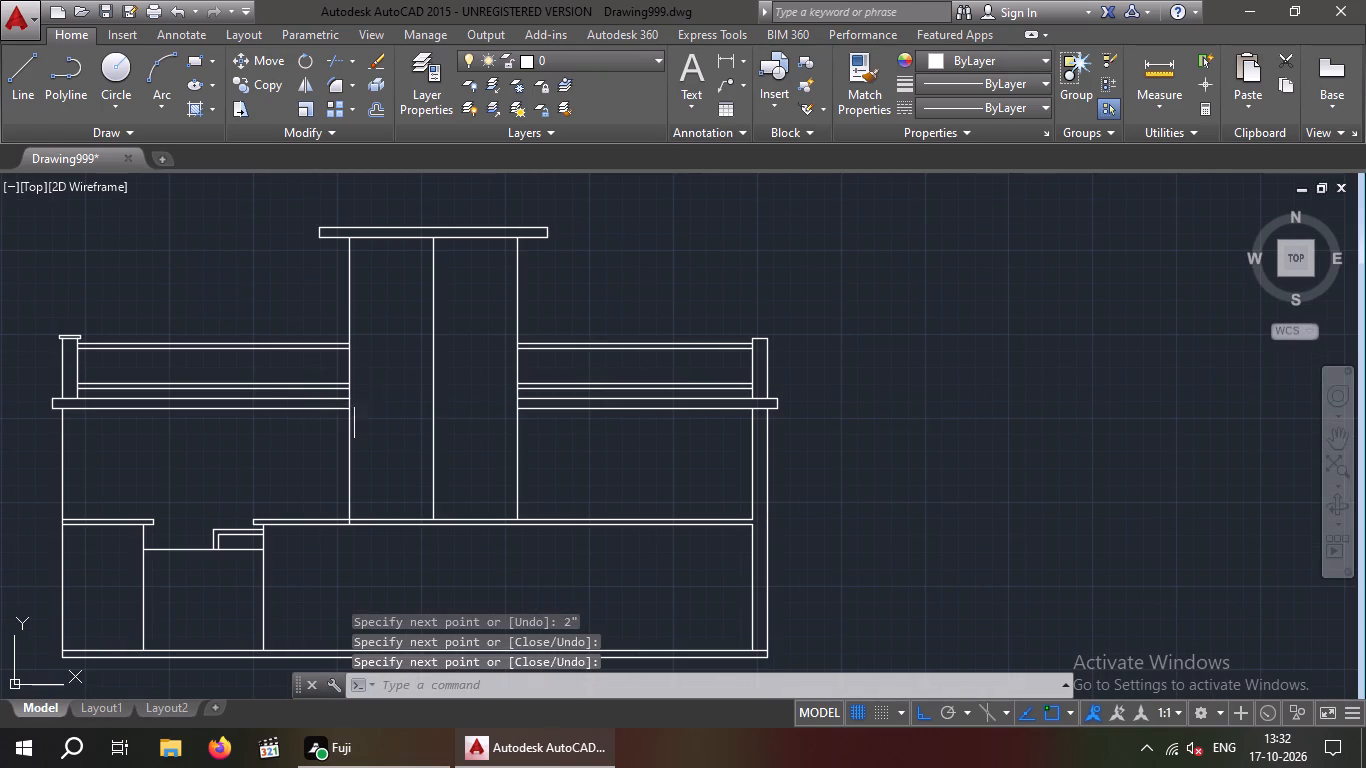
{"action": "middle_click_drag", "start_coordinate": [264, 316], "coordinate": [496, 322]}
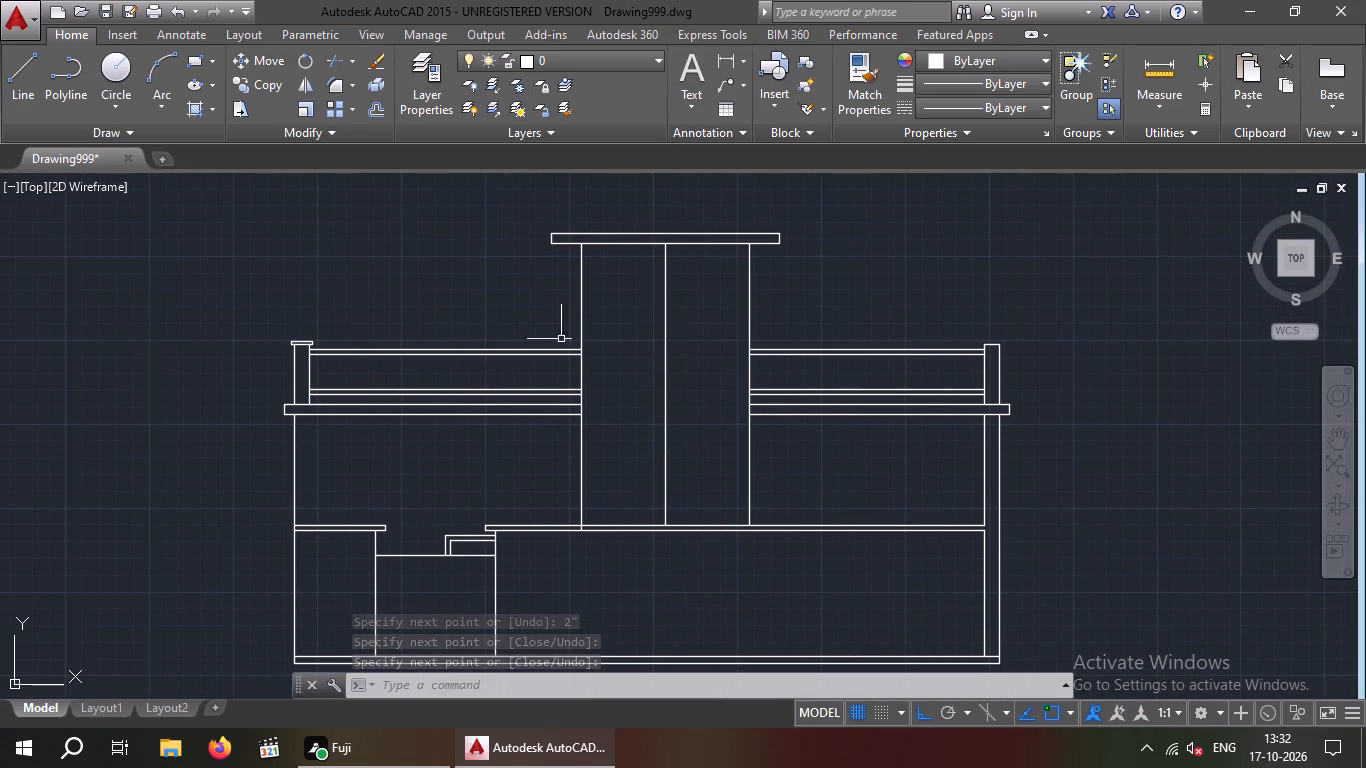
{"action": "scroll", "coordinate": [959, 329], "scroll_direction": "up", "scroll_amount": 3}
{"action": "key", "text": "space"}
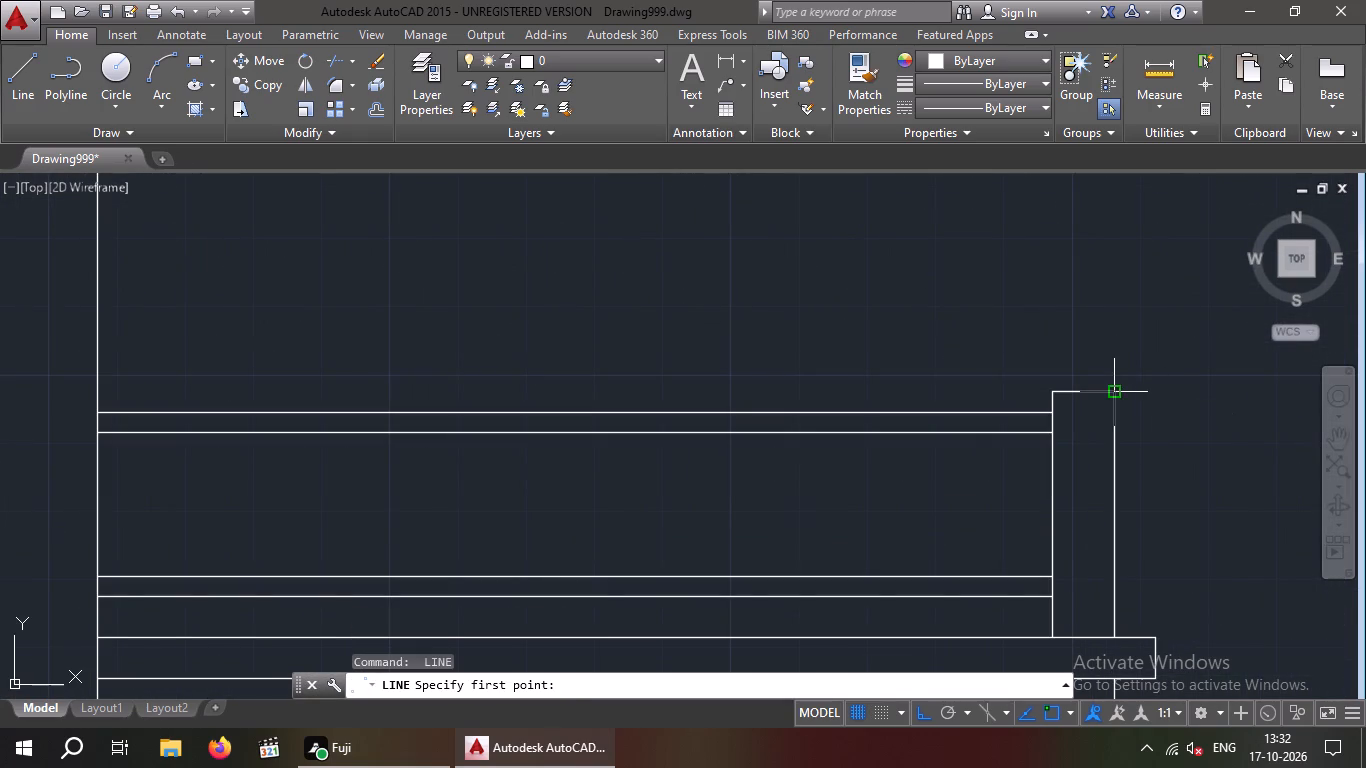
{"action": "left_click", "coordinate": [1109, 392]}
{"action": "key", "text": "2"}
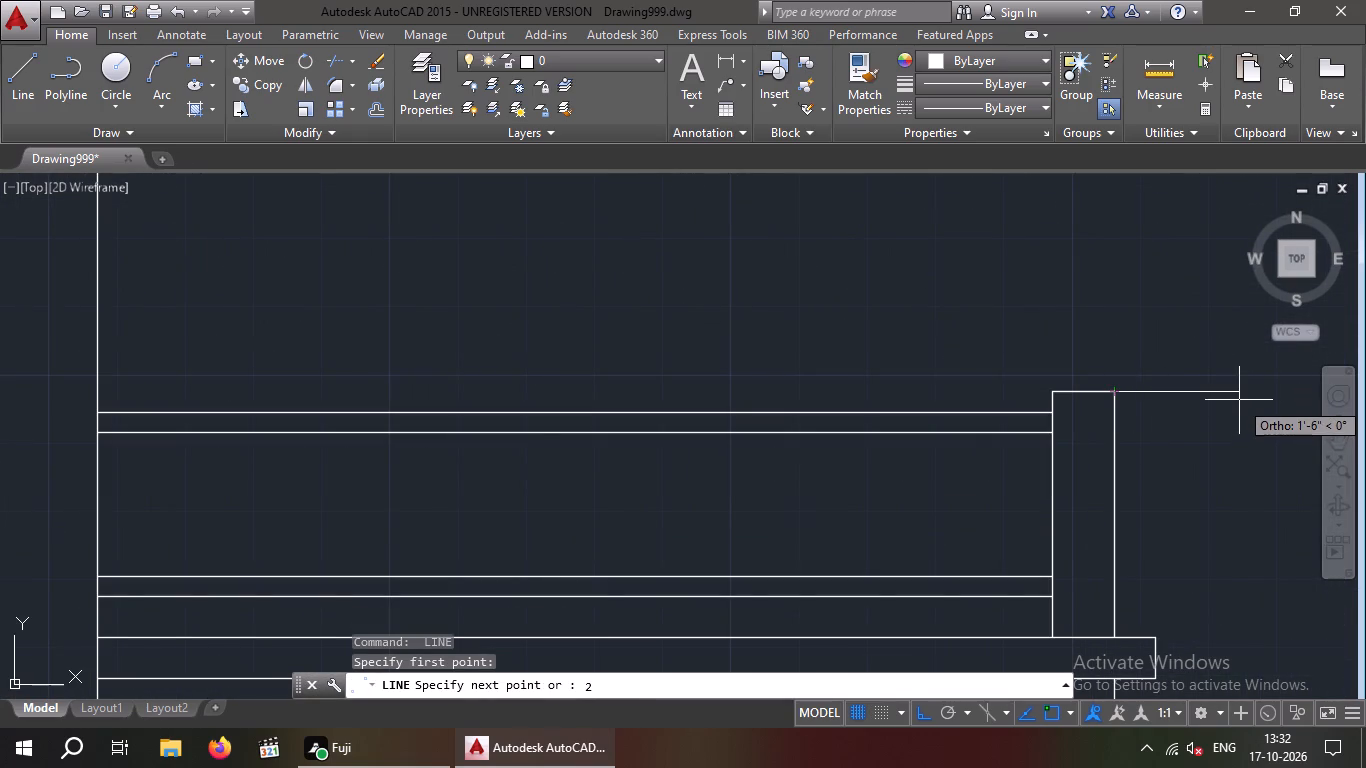
{"action": "key", "text": "shift+quotedbl"}
{"action": "scroll", "coordinate": [1239, 400], "scroll_direction": "up", "scroll_amount": 1}
{"action": "key", "text": "Return"}
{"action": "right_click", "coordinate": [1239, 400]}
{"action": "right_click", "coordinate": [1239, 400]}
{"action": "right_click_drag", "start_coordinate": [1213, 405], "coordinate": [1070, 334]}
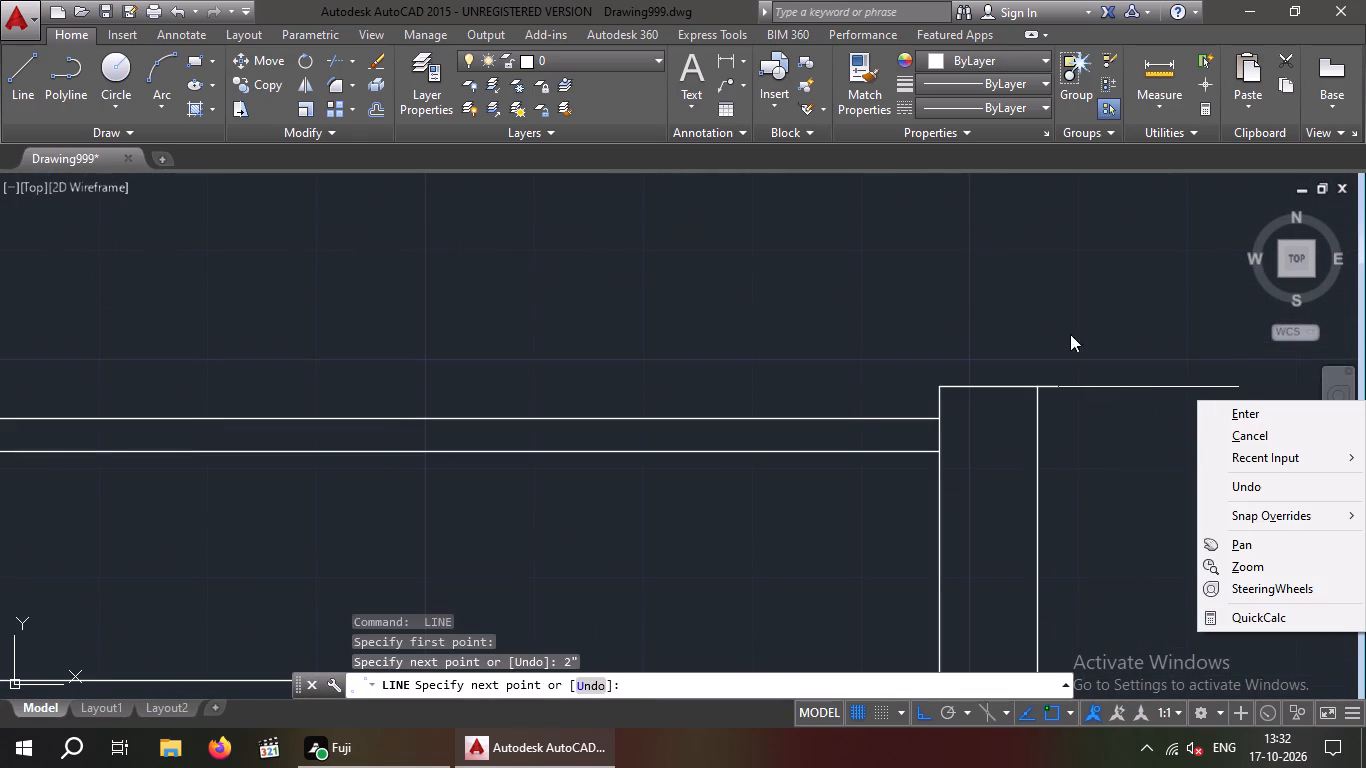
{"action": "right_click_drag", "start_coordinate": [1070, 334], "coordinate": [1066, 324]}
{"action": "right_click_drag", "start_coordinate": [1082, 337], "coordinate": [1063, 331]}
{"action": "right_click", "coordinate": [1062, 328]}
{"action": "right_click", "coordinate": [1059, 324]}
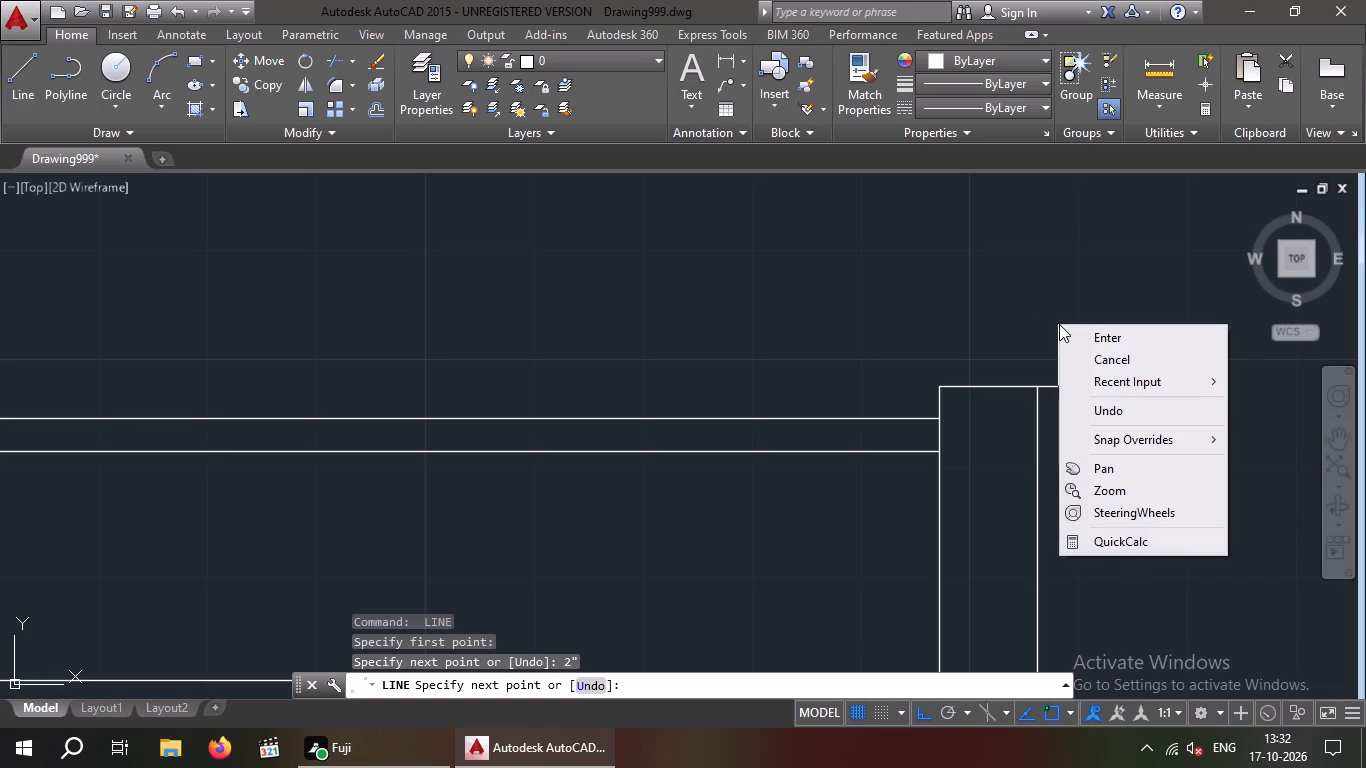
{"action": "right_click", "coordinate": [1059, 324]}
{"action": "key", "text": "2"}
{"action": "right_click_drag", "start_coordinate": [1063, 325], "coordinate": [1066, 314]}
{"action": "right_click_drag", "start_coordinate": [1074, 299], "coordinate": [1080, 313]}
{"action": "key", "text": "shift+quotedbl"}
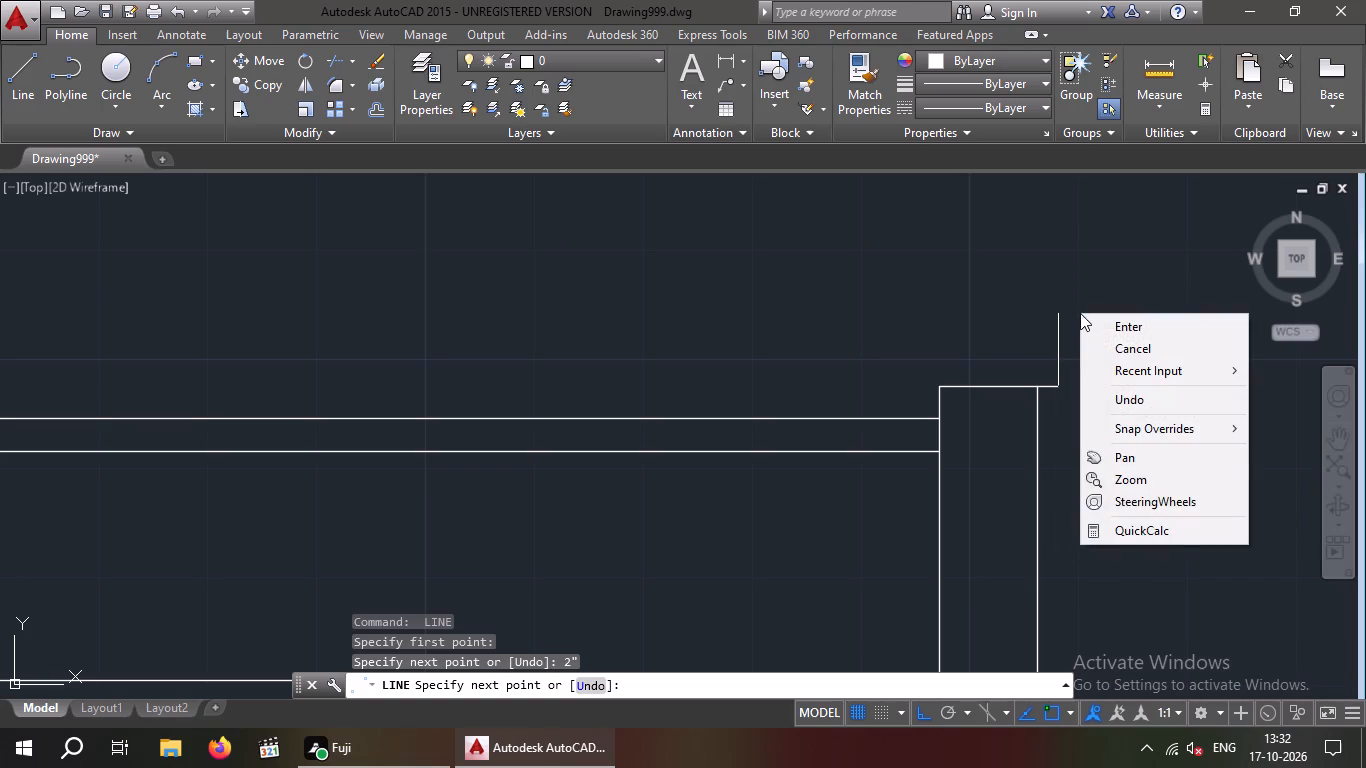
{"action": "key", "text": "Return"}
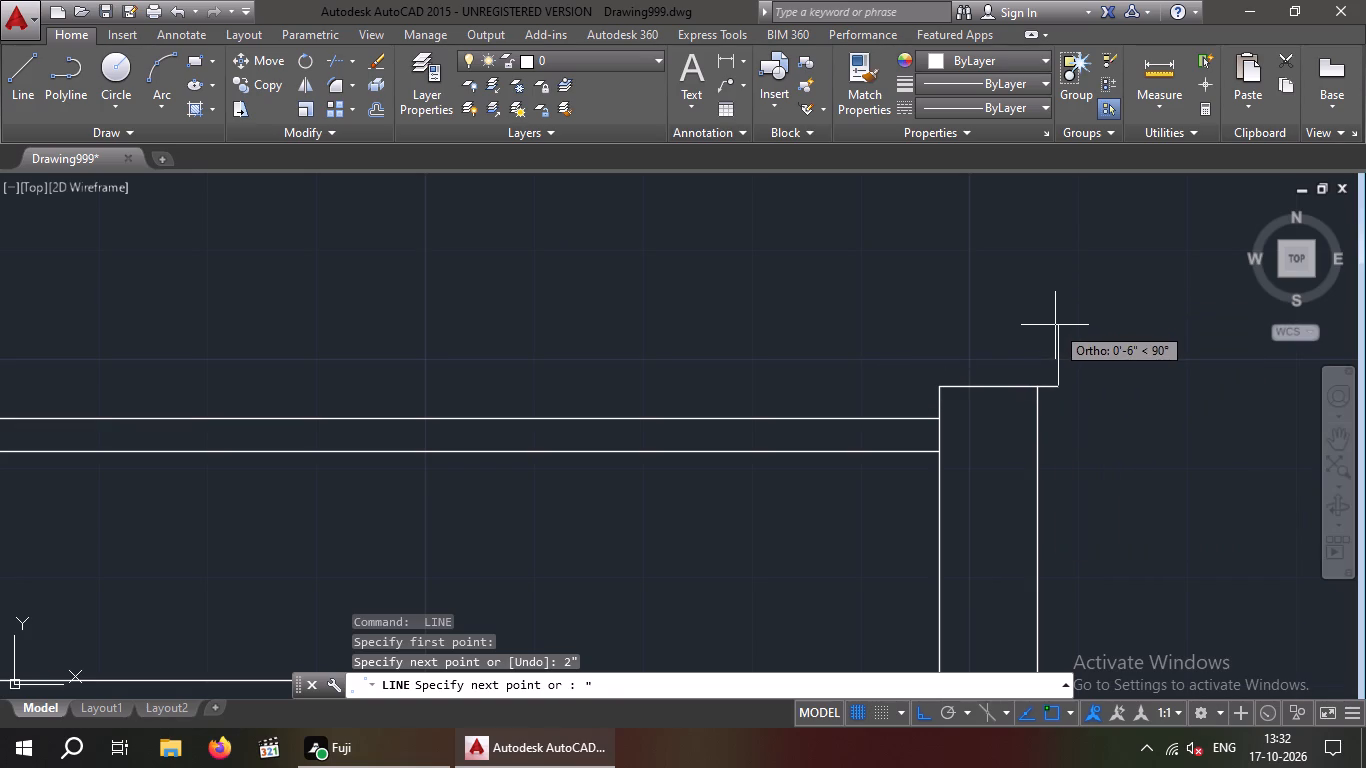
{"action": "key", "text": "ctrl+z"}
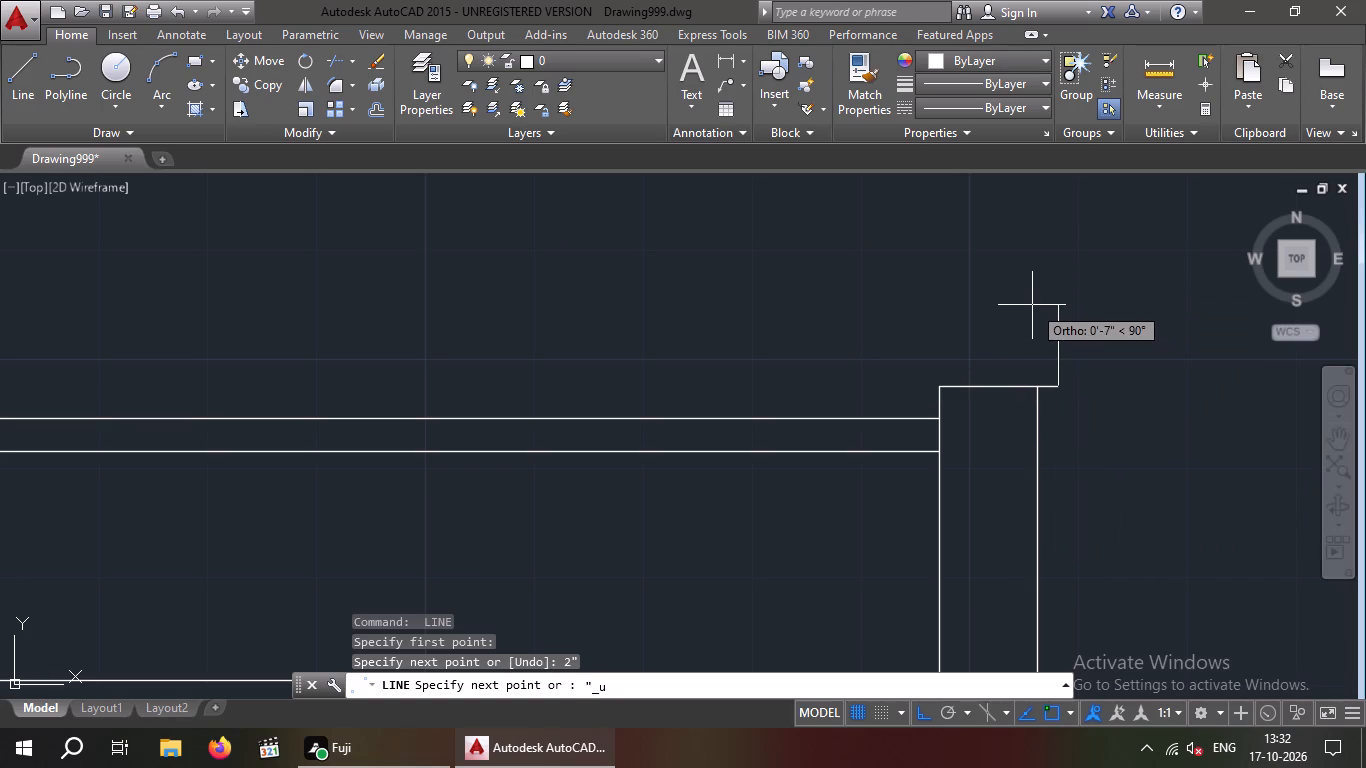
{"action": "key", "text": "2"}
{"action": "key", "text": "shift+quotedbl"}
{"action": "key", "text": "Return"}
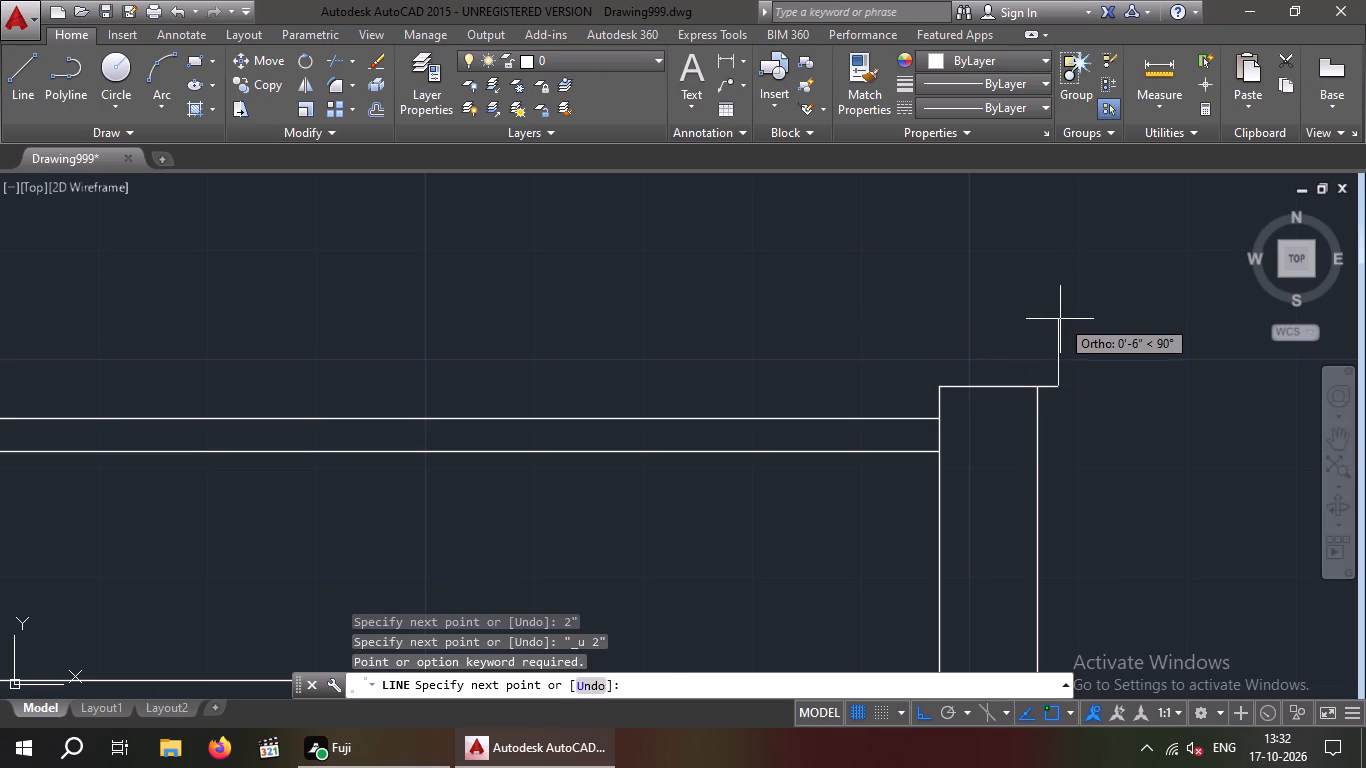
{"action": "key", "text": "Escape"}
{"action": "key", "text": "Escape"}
Draw a line 2" up from the outer end of the right parapet's 2" line, continuing 11" to the left.
{"action": "scroll", "coordinate": [1053, 380], "scroll_direction": "up", "scroll_amount": 3}
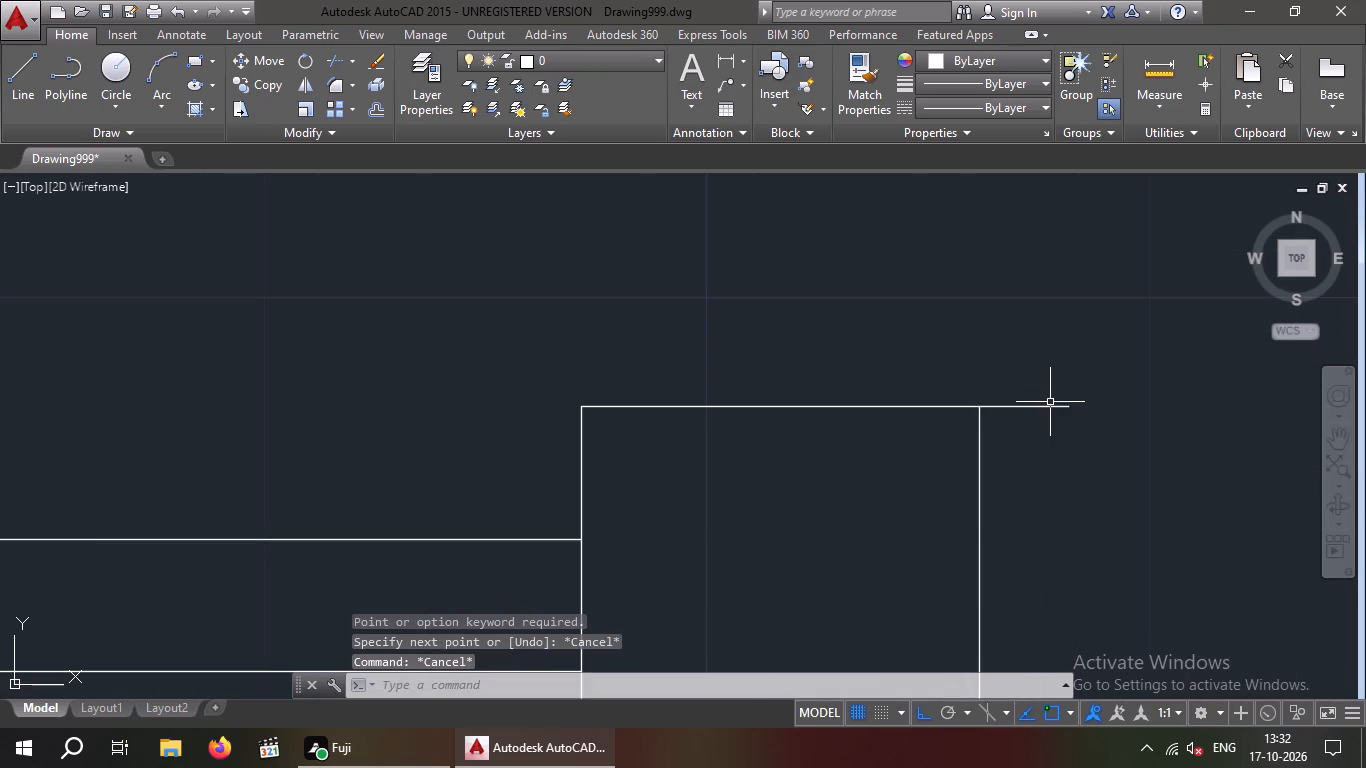
{"action": "key", "text": "l"}
{"action": "key", "text": "Return"}
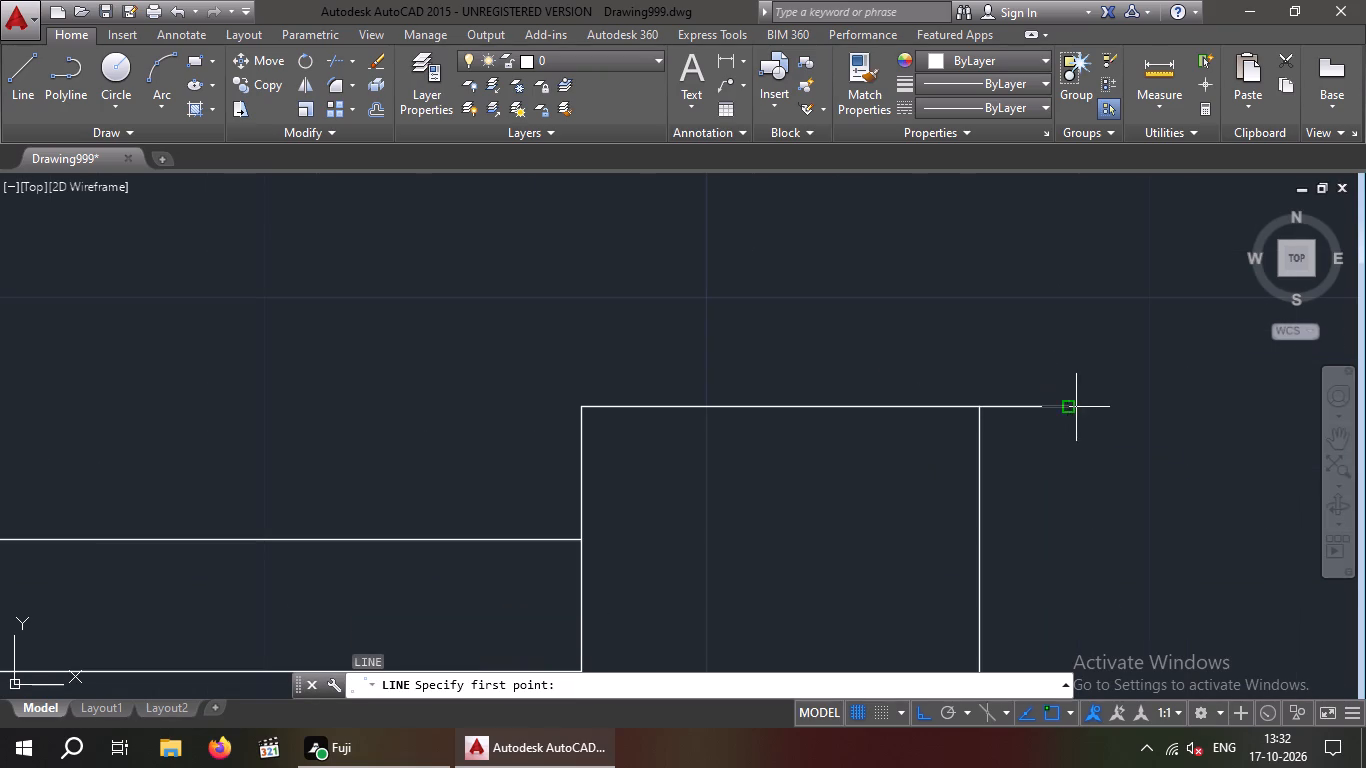
{"action": "left_click", "coordinate": [1069, 403]}
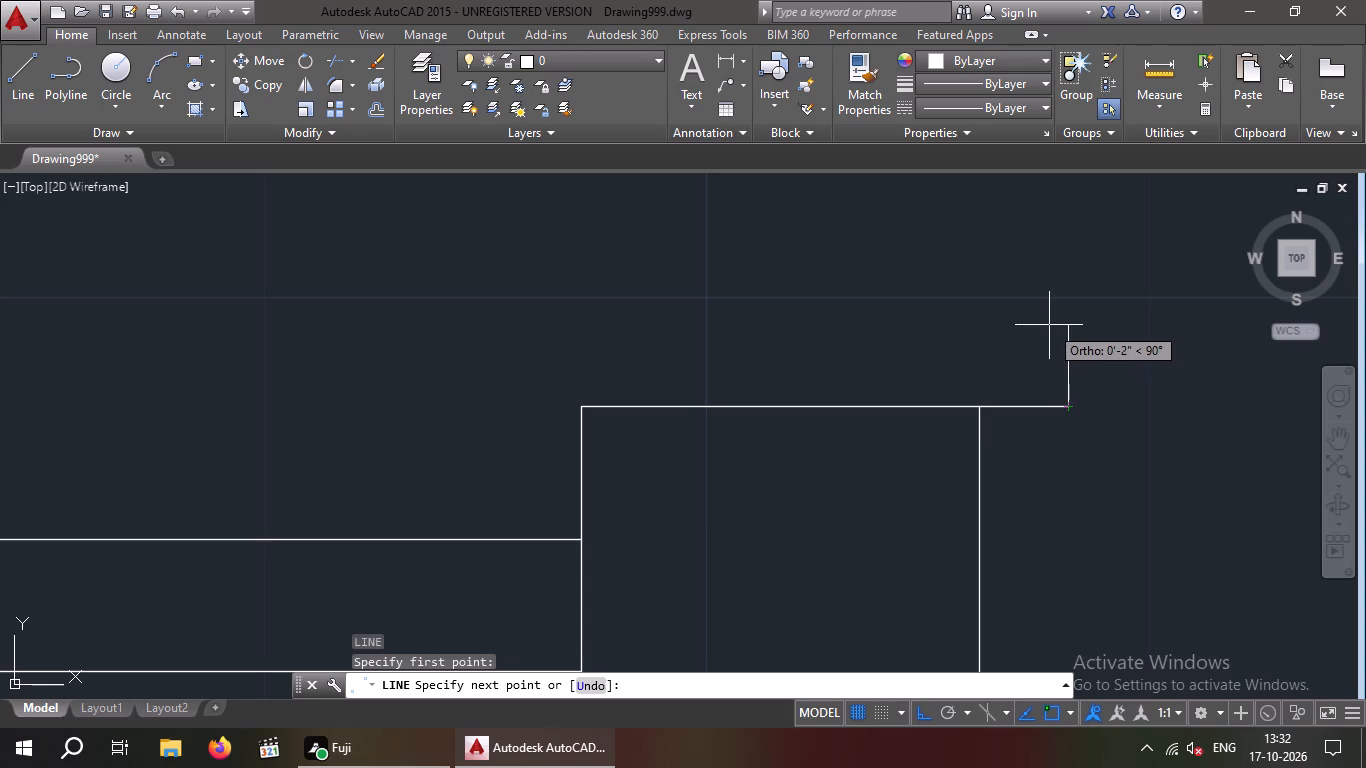
{"action": "key", "text": "2"}
{"action": "key", "text": "shift+quotedbl"}
{"action": "key", "text": "Return"}
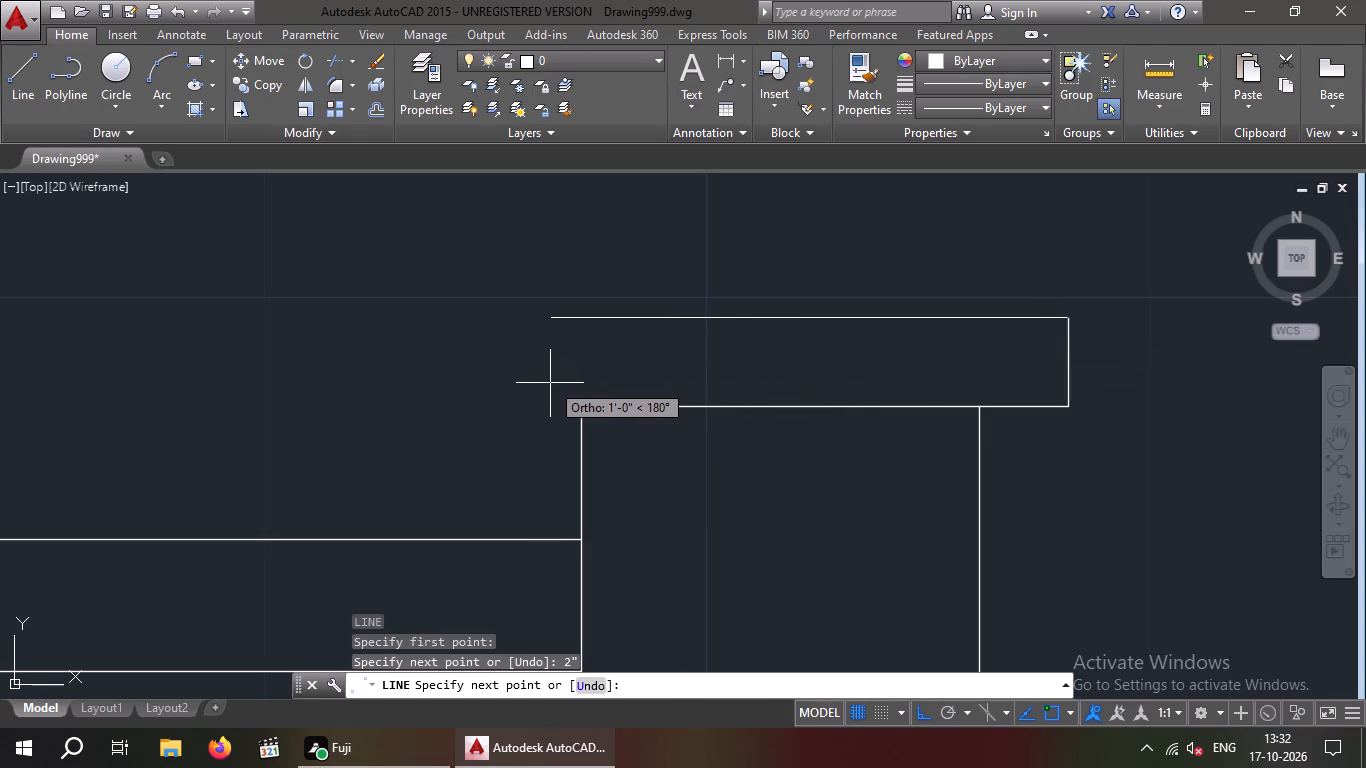
{"action": "key", "text": "1"}
{"action": "key", "text": "1"}
{"action": "key", "text": "shift+quotedbl"}
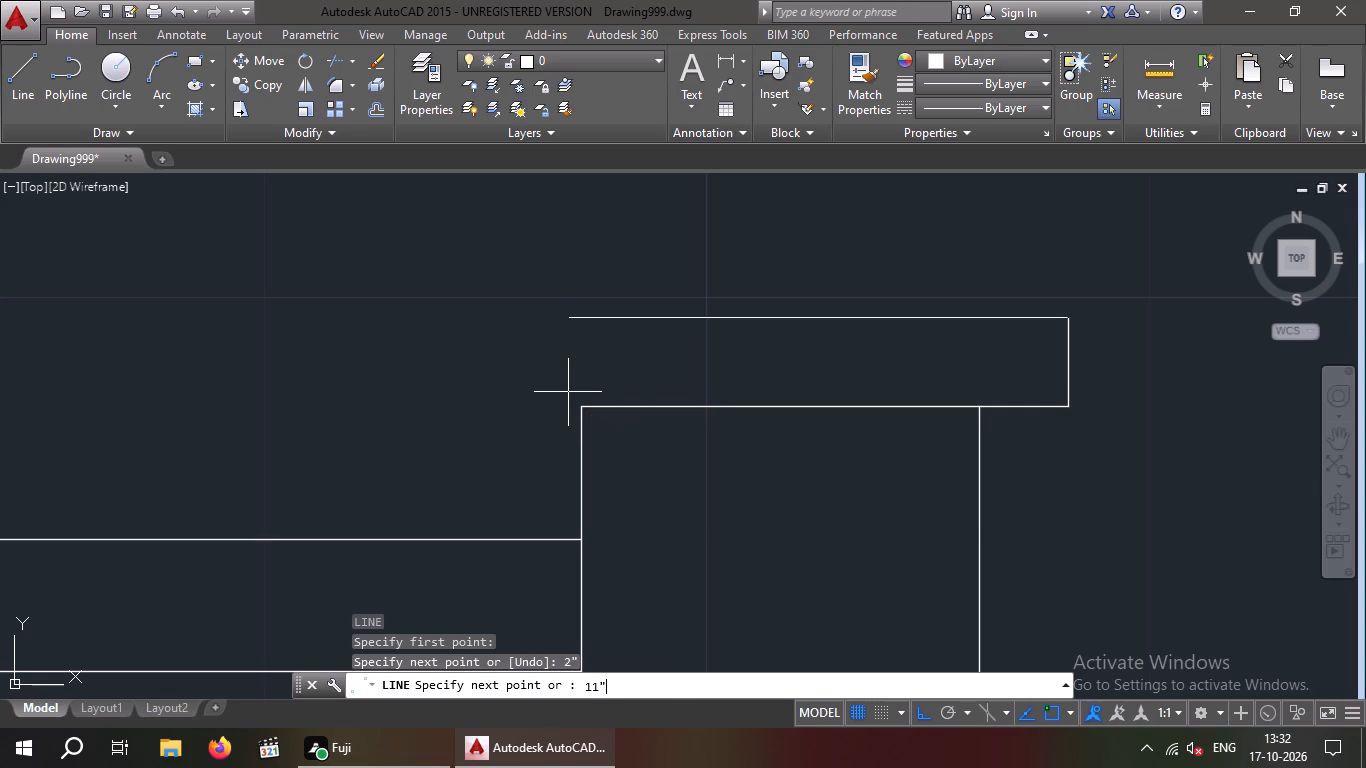
{"action": "key", "text": "Return"}
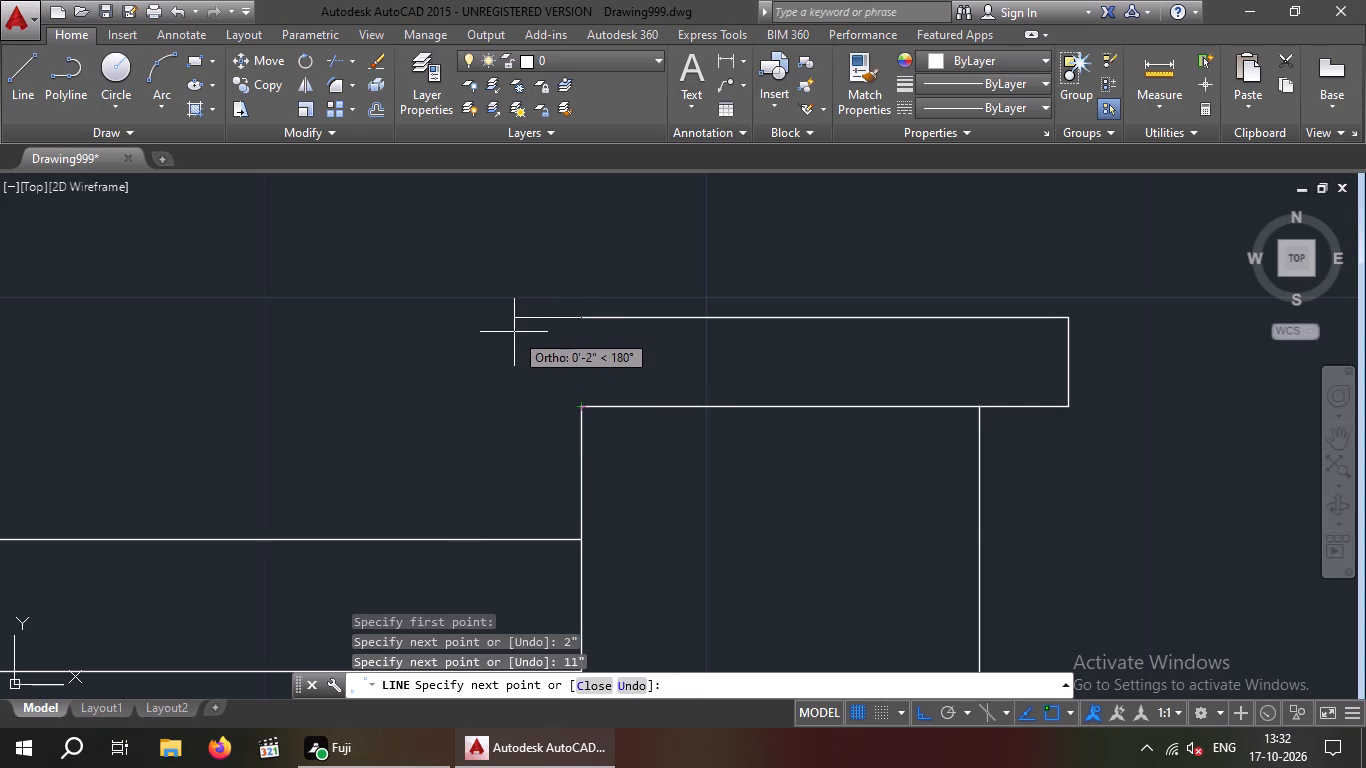
Continue the cap's top edge 2" further left and close it down and back to the right parapet's top inner corner.
{"action": "key", "text": "2"}
{"action": "key", "text": "shift+quotedbl"}
{"action": "key", "text": "Return"}
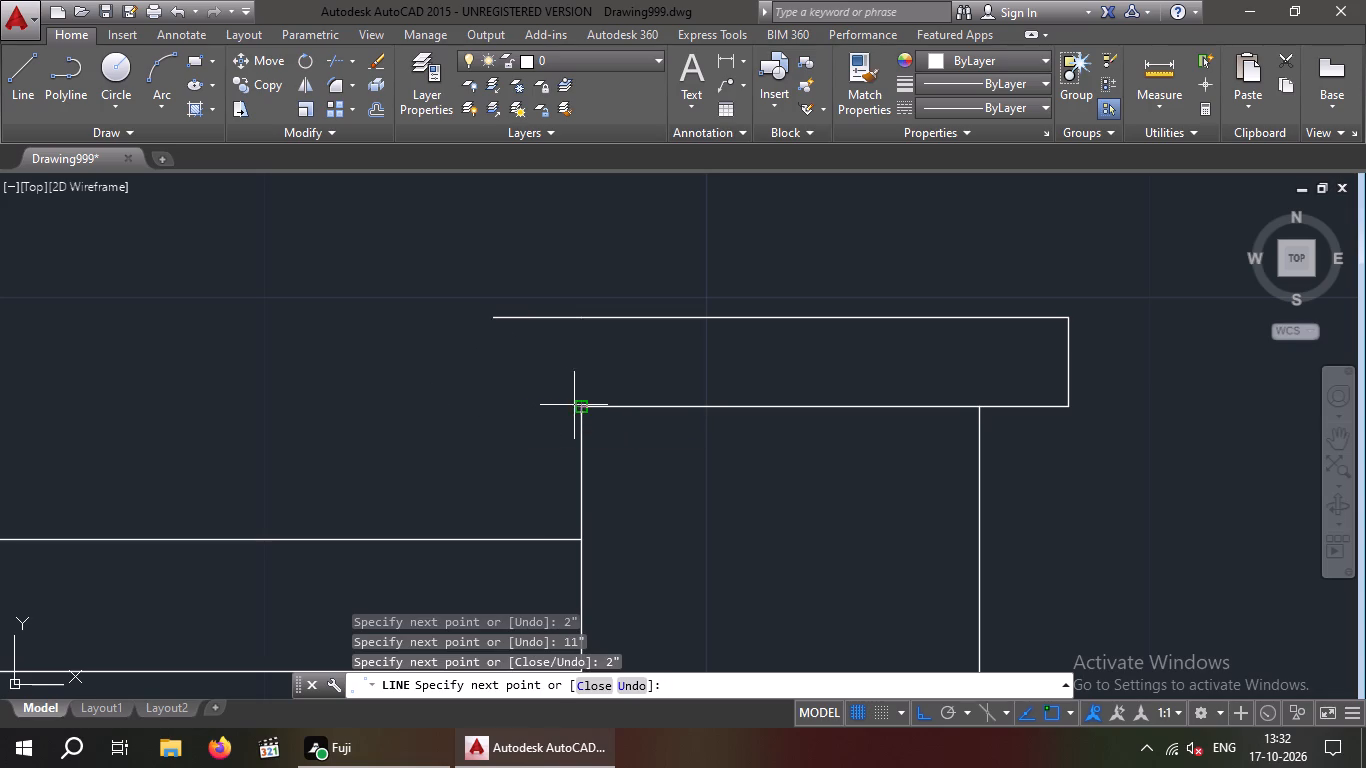
{"action": "left_click", "coordinate": [491, 410]}
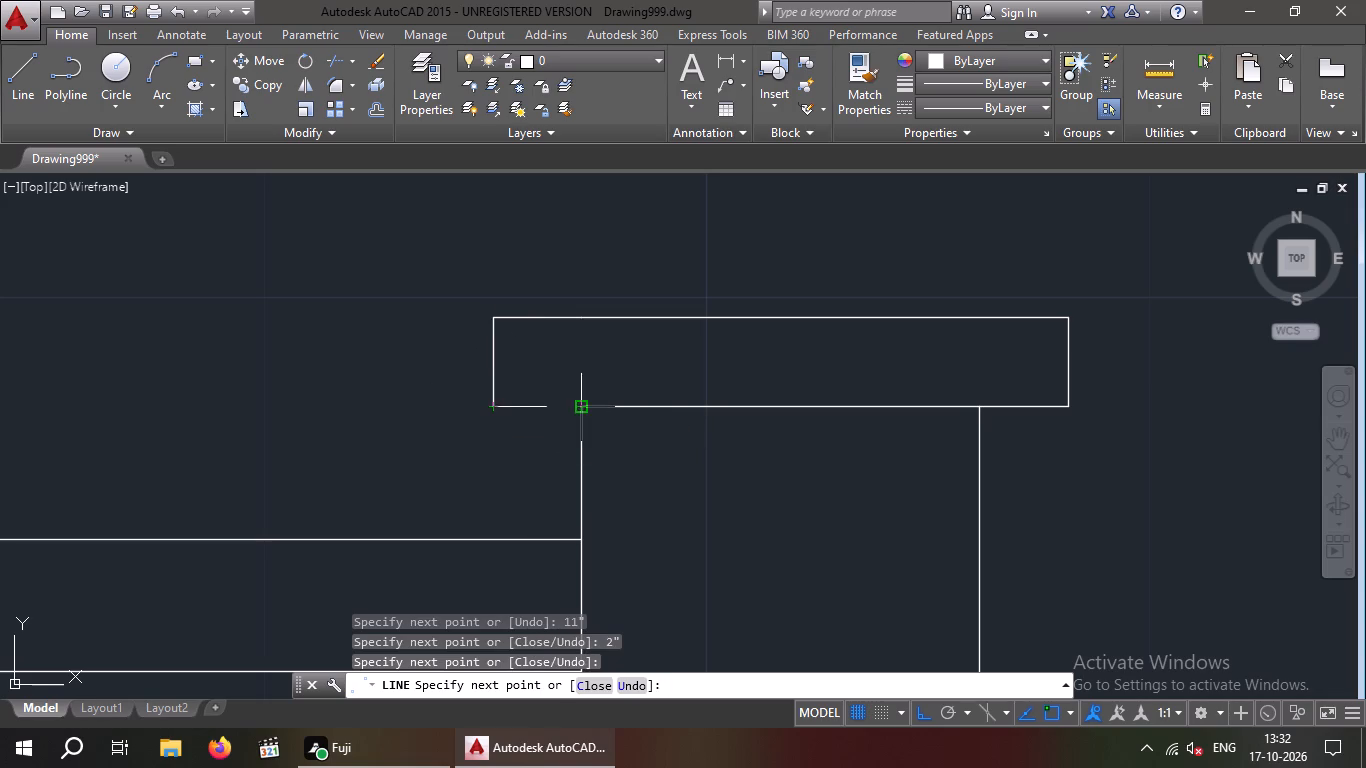
{"action": "left_click", "coordinate": [576, 409]}
{"action": "key", "text": "Escape"}
{"action": "key", "text": "Escape"}
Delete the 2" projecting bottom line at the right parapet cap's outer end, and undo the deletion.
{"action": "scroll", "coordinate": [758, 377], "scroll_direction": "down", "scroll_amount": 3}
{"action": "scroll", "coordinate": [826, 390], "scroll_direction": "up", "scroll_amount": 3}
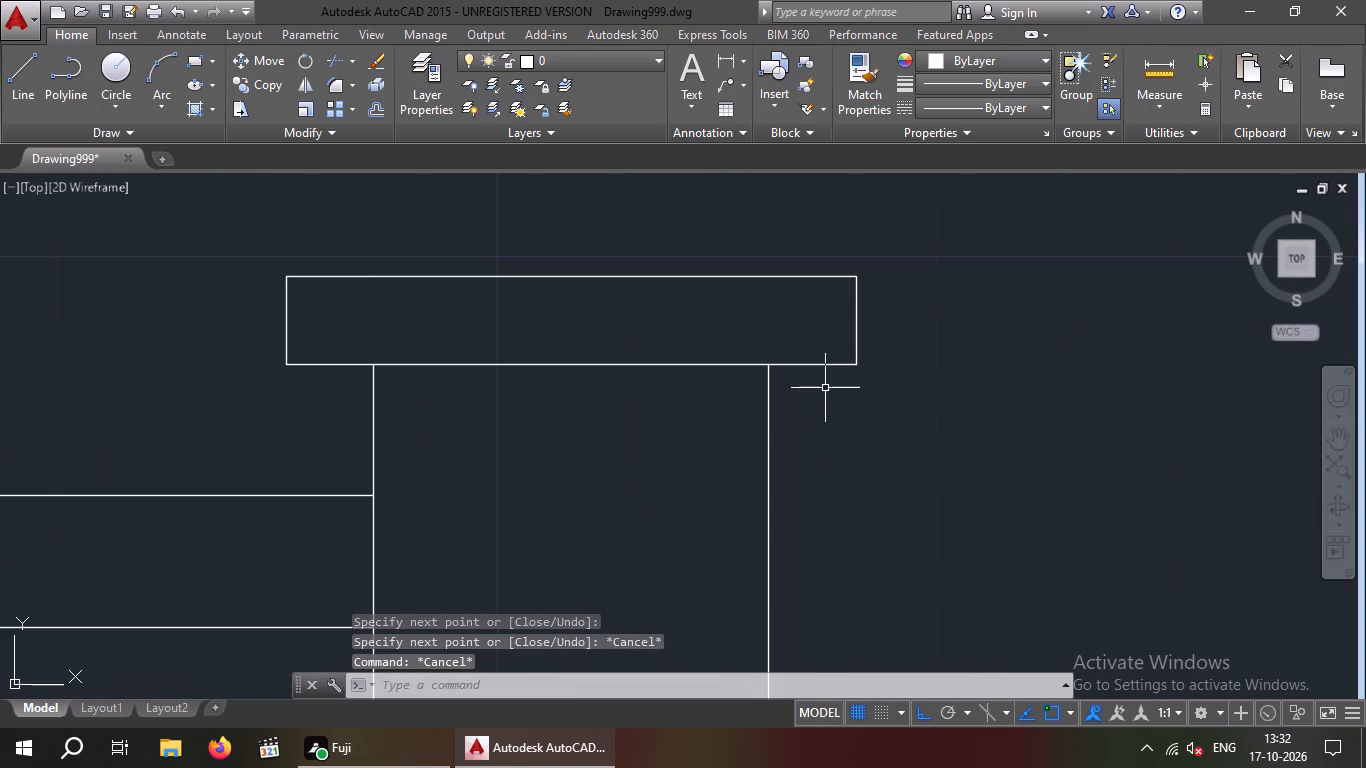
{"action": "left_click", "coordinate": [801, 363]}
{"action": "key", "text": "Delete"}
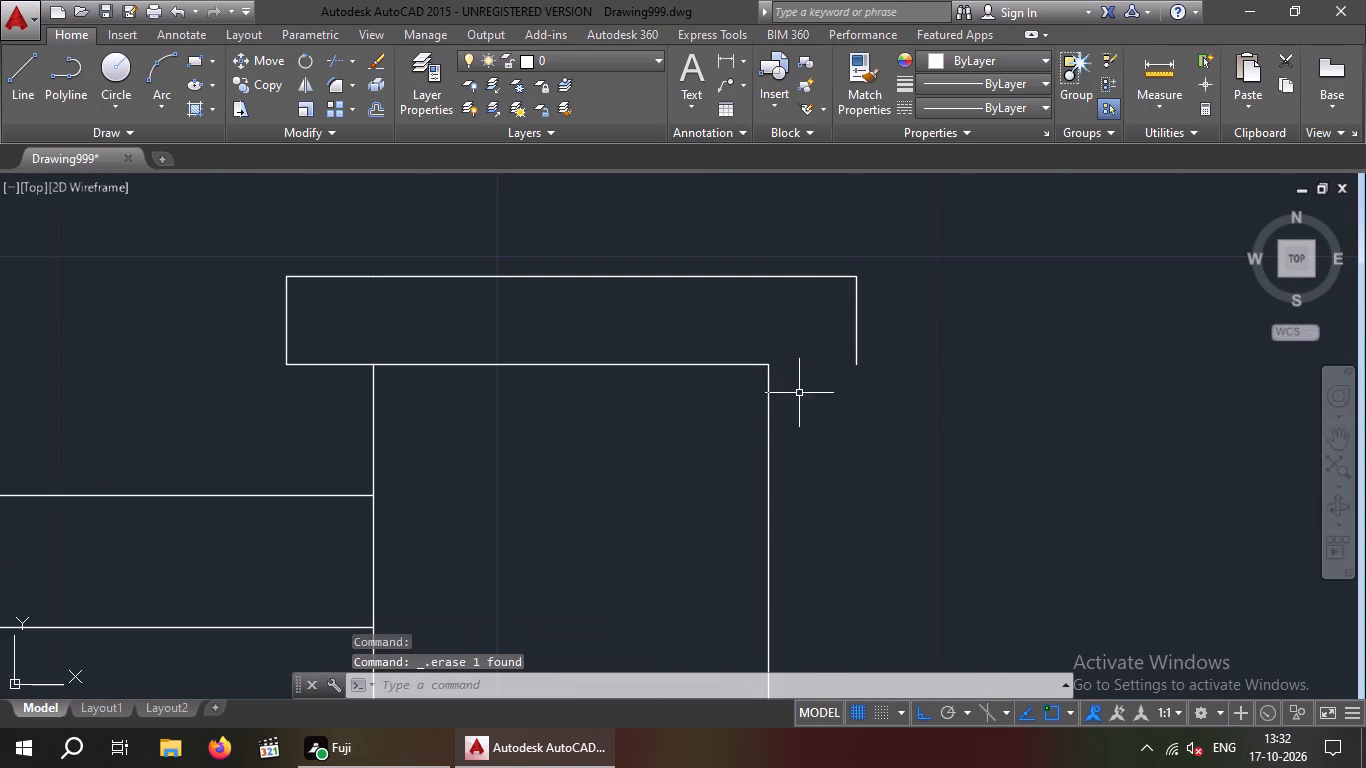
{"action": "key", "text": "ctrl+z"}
Hatch the two thin horizontal bands between the left parapet and the tower with the SOLID pattern in colour 199,200,202.
{"action": "scroll", "coordinate": [844, 384], "scroll_direction": "down", "scroll_amount": 1}
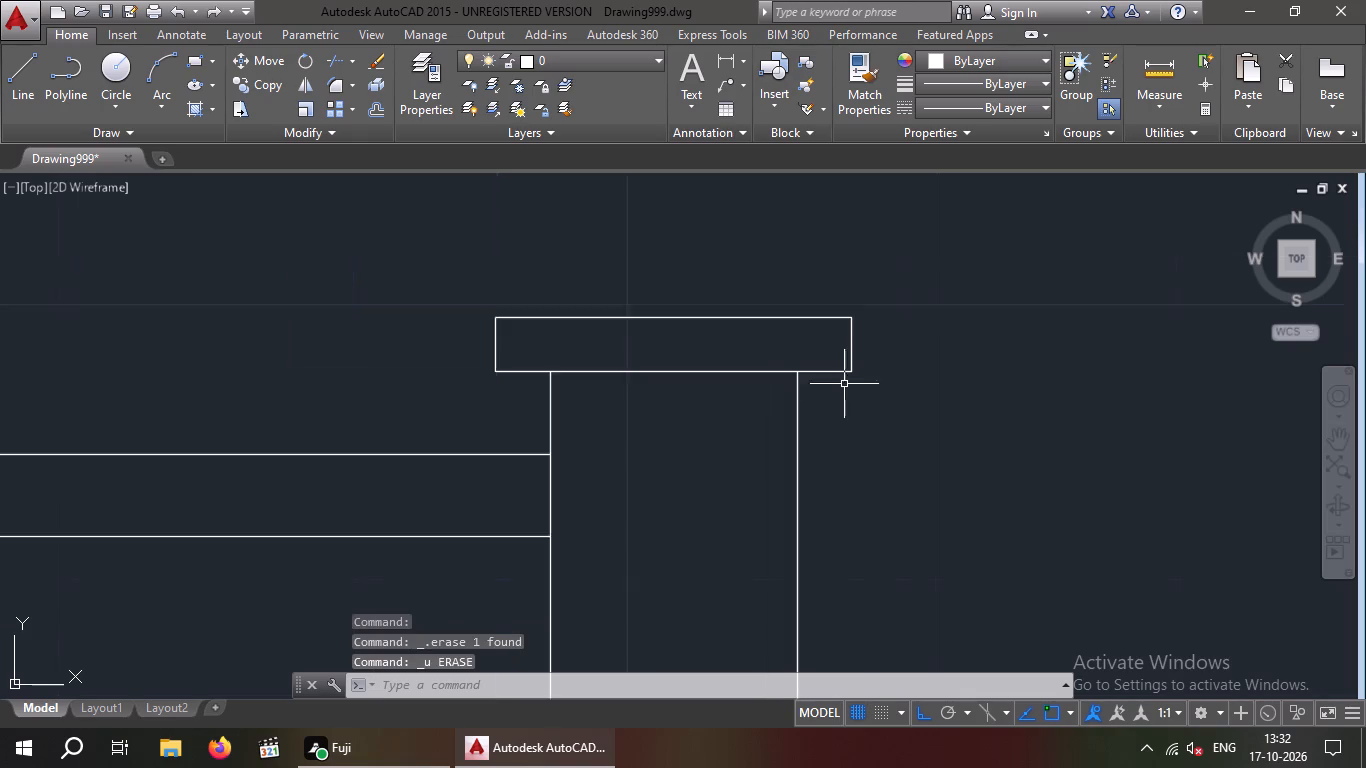
{"action": "scroll", "coordinate": [845, 384], "scroll_direction": "down", "scroll_amount": 1}
{"action": "key", "text": "Escape"}
{"action": "scroll", "coordinate": [690, 427], "scroll_direction": "down", "scroll_amount": 4}
{"action": "middle_click_drag", "start_coordinate": [542, 472], "coordinate": [736, 435]}
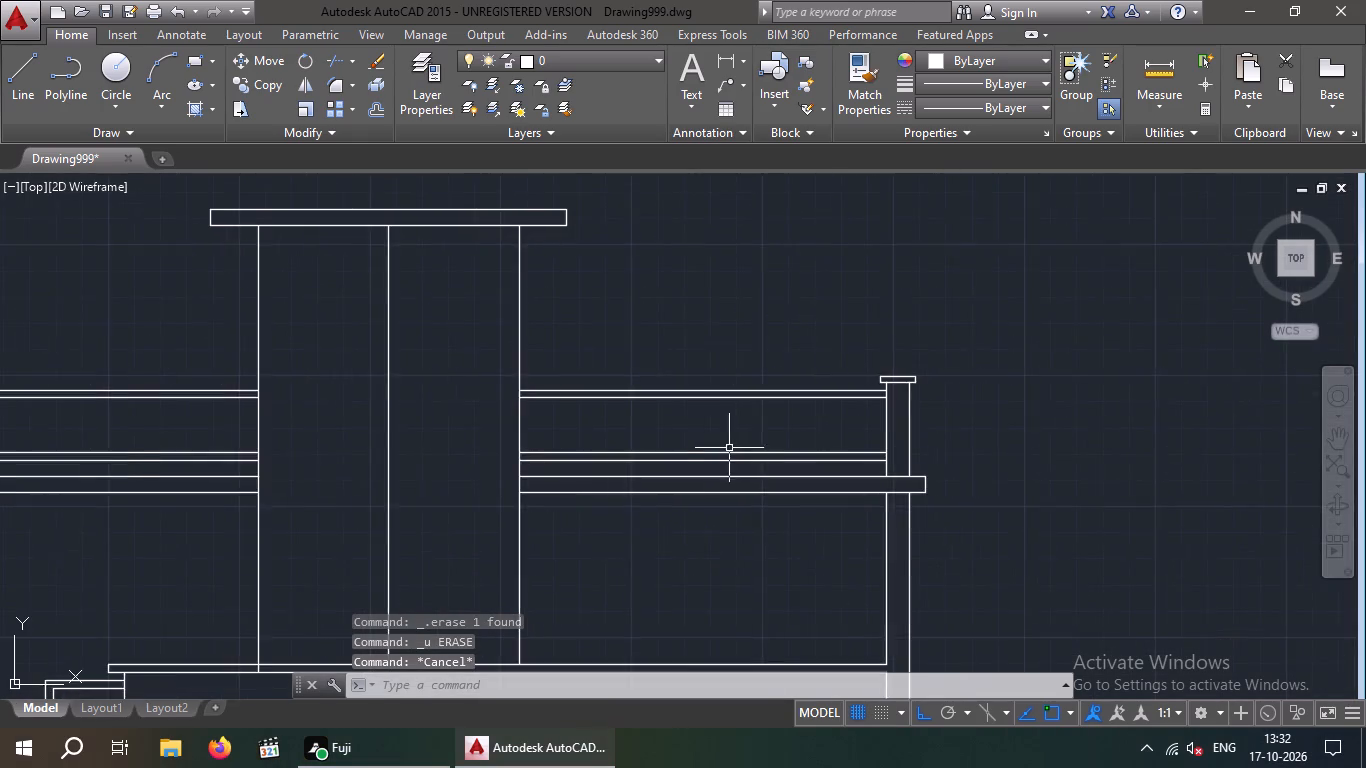
{"action": "scroll", "coordinate": [725, 449], "scroll_direction": "down", "scroll_amount": 1}
{"action": "middle_click_drag", "start_coordinate": [646, 478], "coordinate": [786, 464]}
{"action": "middle_click_drag", "start_coordinate": [686, 480], "coordinate": [694, 420]}
{"action": "scroll", "coordinate": [694, 420], "scroll_direction": "down", "scroll_amount": 1}
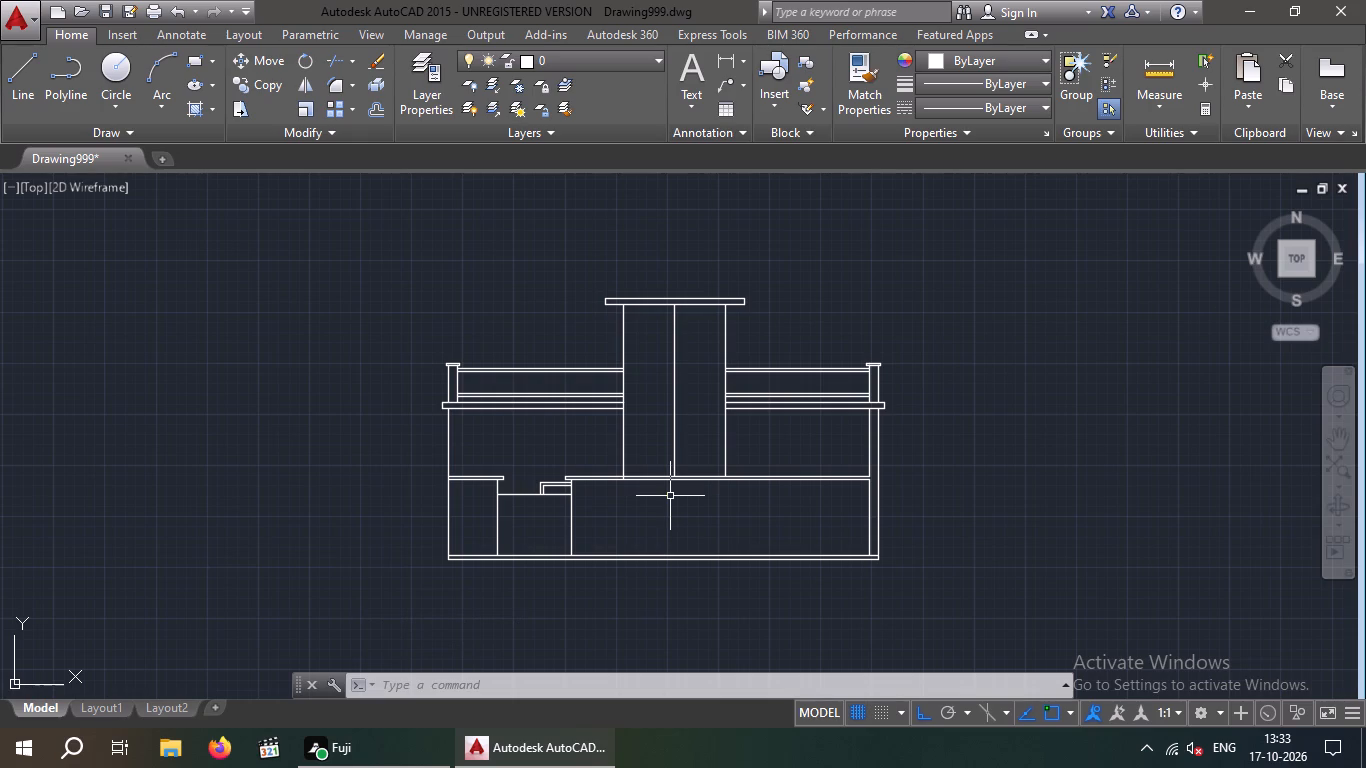
{"action": "left_click", "coordinate": [192, 111]}
{"action": "scroll", "coordinate": [281, 92], "scroll_direction": "up", "scroll_amount": 6}
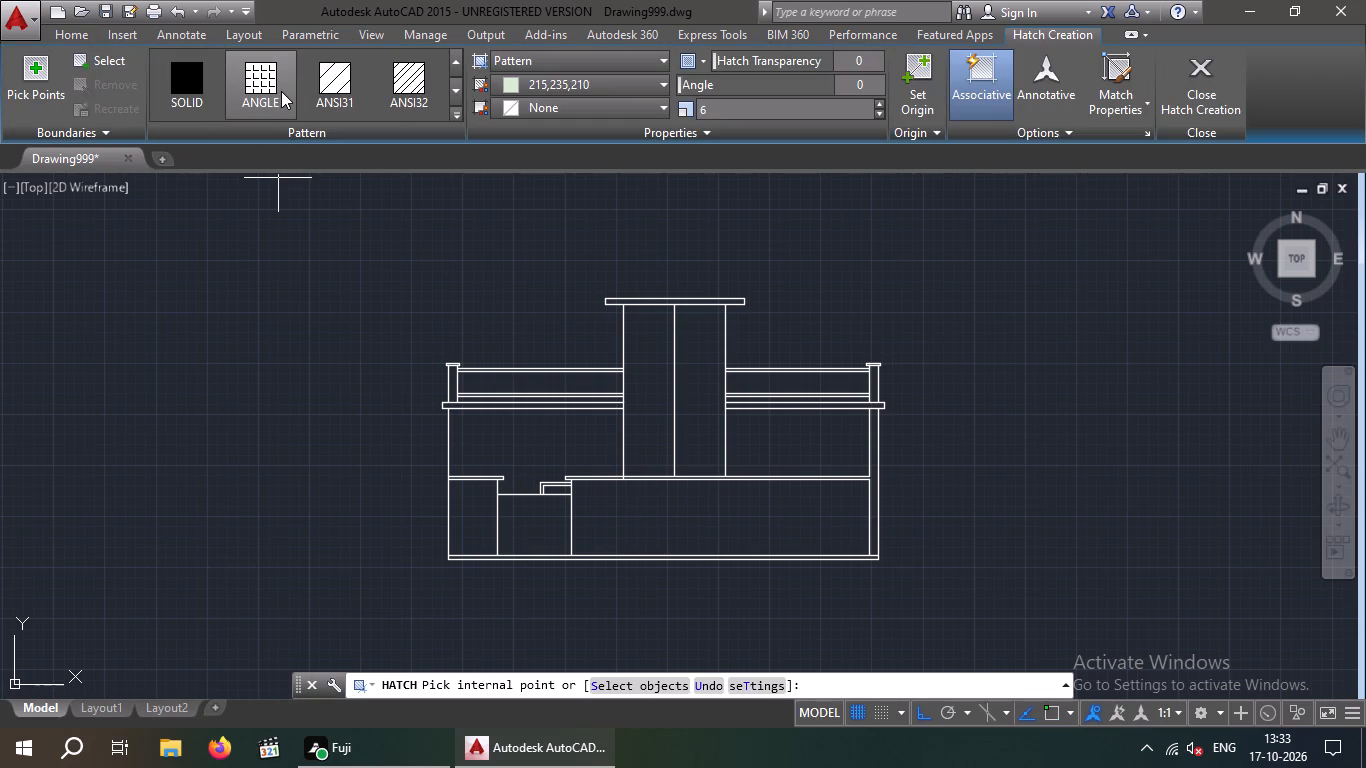
{"action": "scroll", "coordinate": [281, 91], "scroll_direction": "up", "scroll_amount": 2}
{"action": "left_click", "coordinate": [175, 85]}
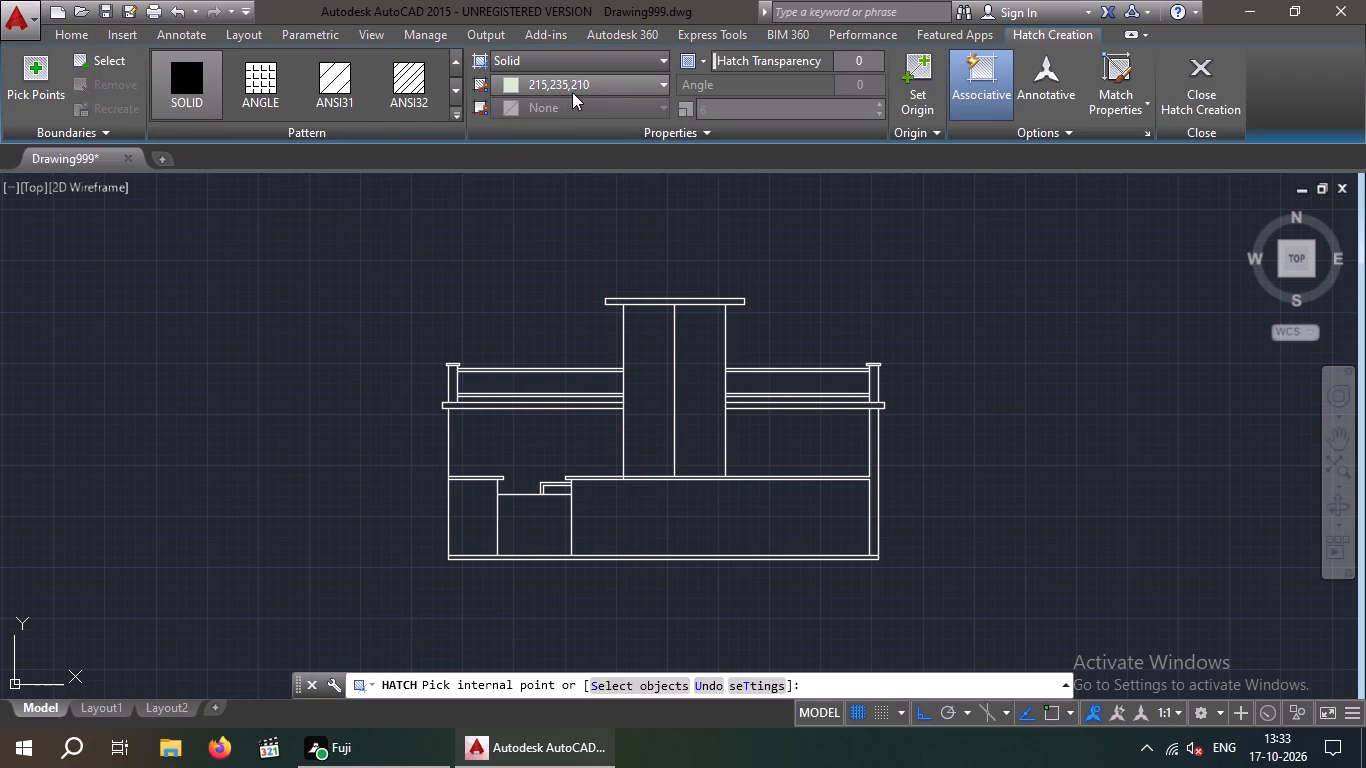
{"action": "left_click", "coordinate": [602, 83]}
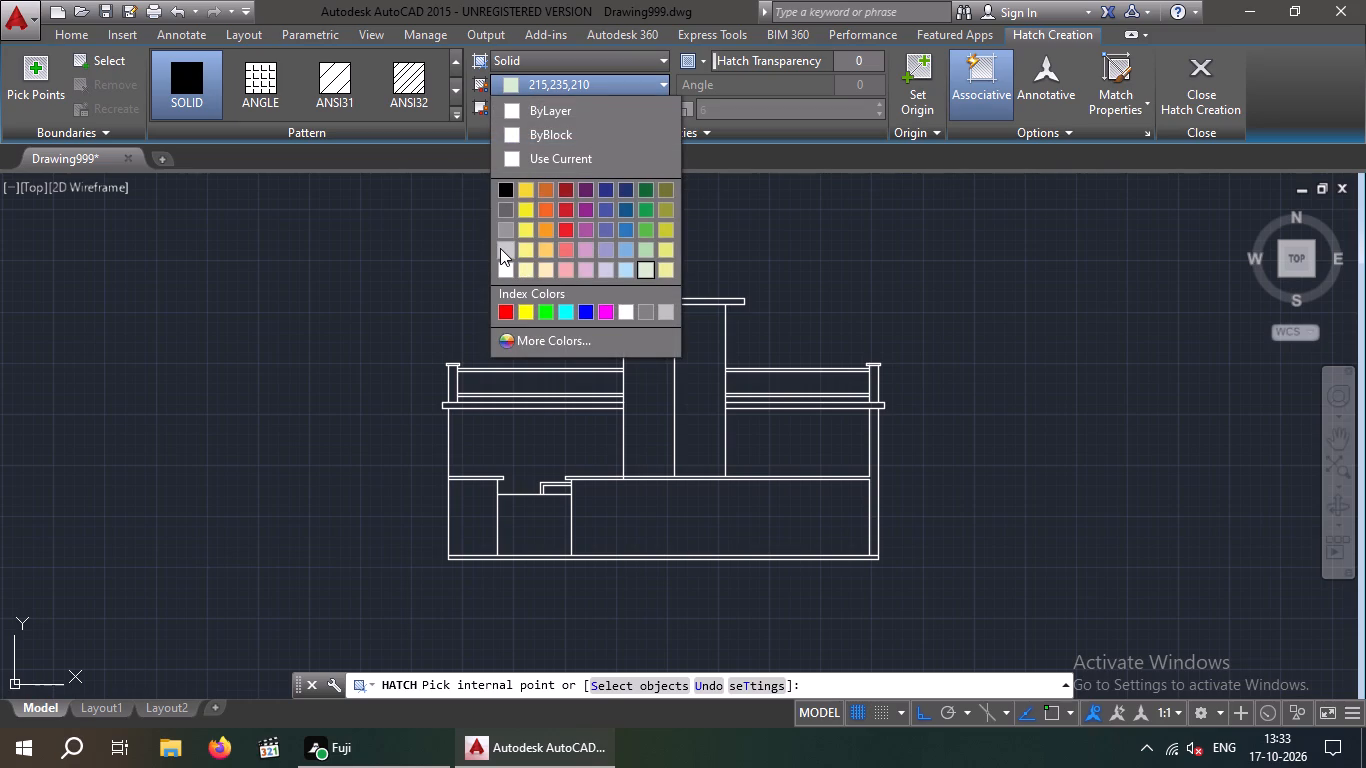
{"action": "left_click", "coordinate": [503, 248]}
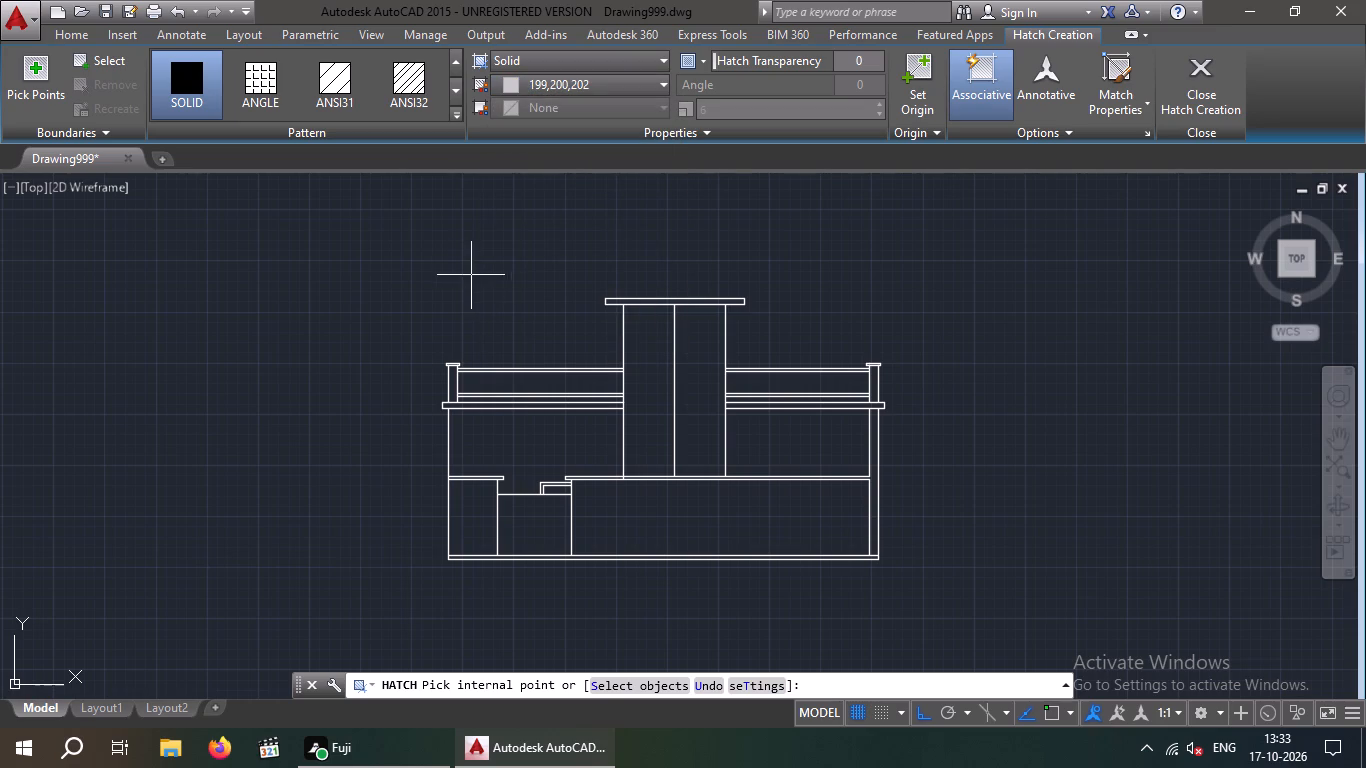
{"action": "scroll", "coordinate": [465, 382], "scroll_direction": "up", "scroll_amount": 8}
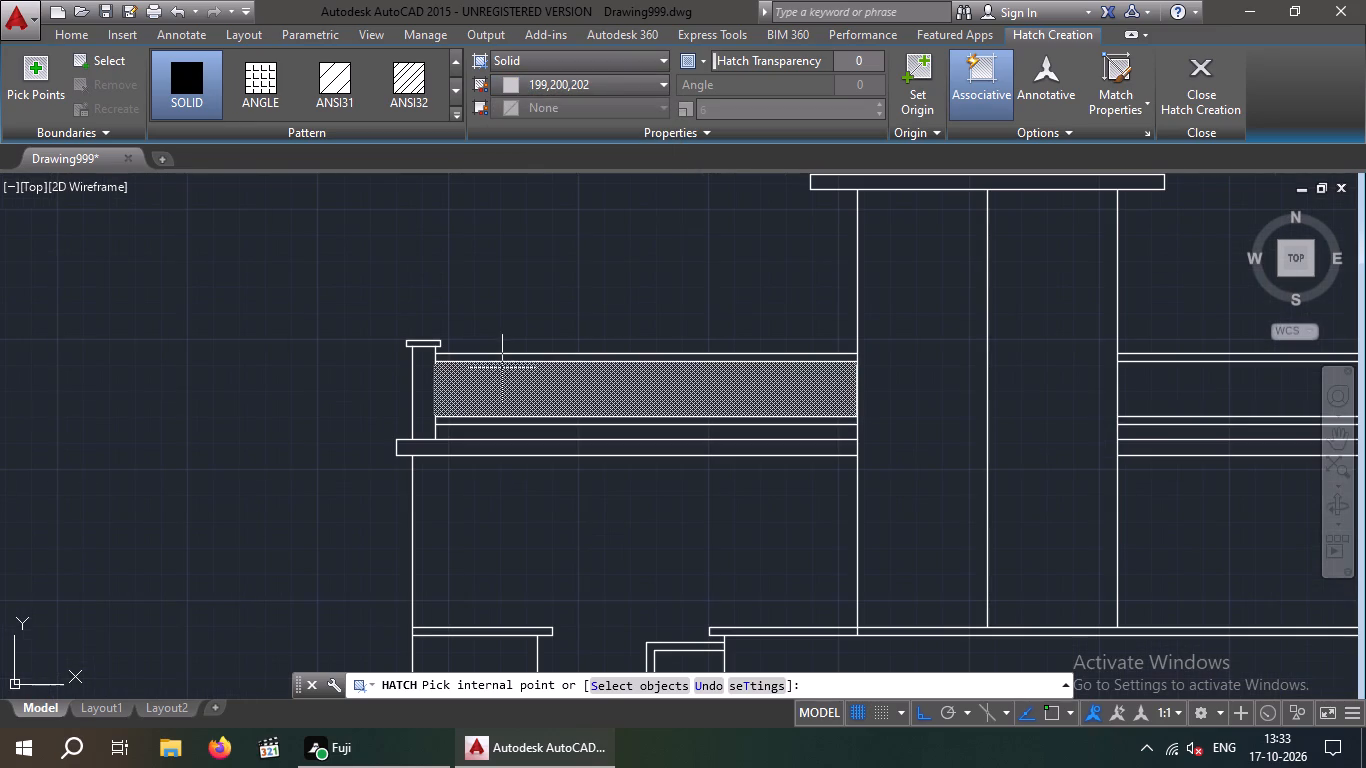
{"action": "scroll", "coordinate": [489, 359], "scroll_direction": "up", "scroll_amount": 3}
{"action": "left_click", "coordinate": [487, 357]}
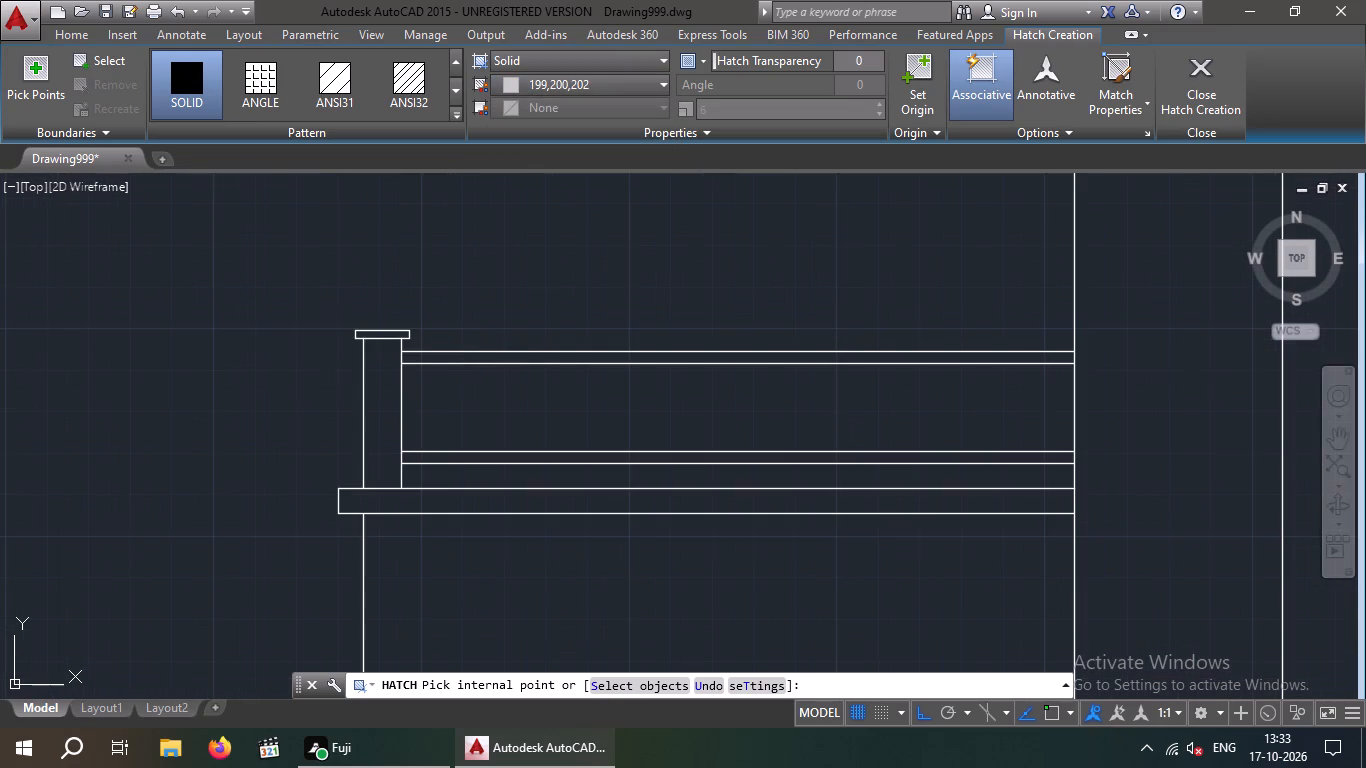
{"action": "left_click", "coordinate": [486, 459]}
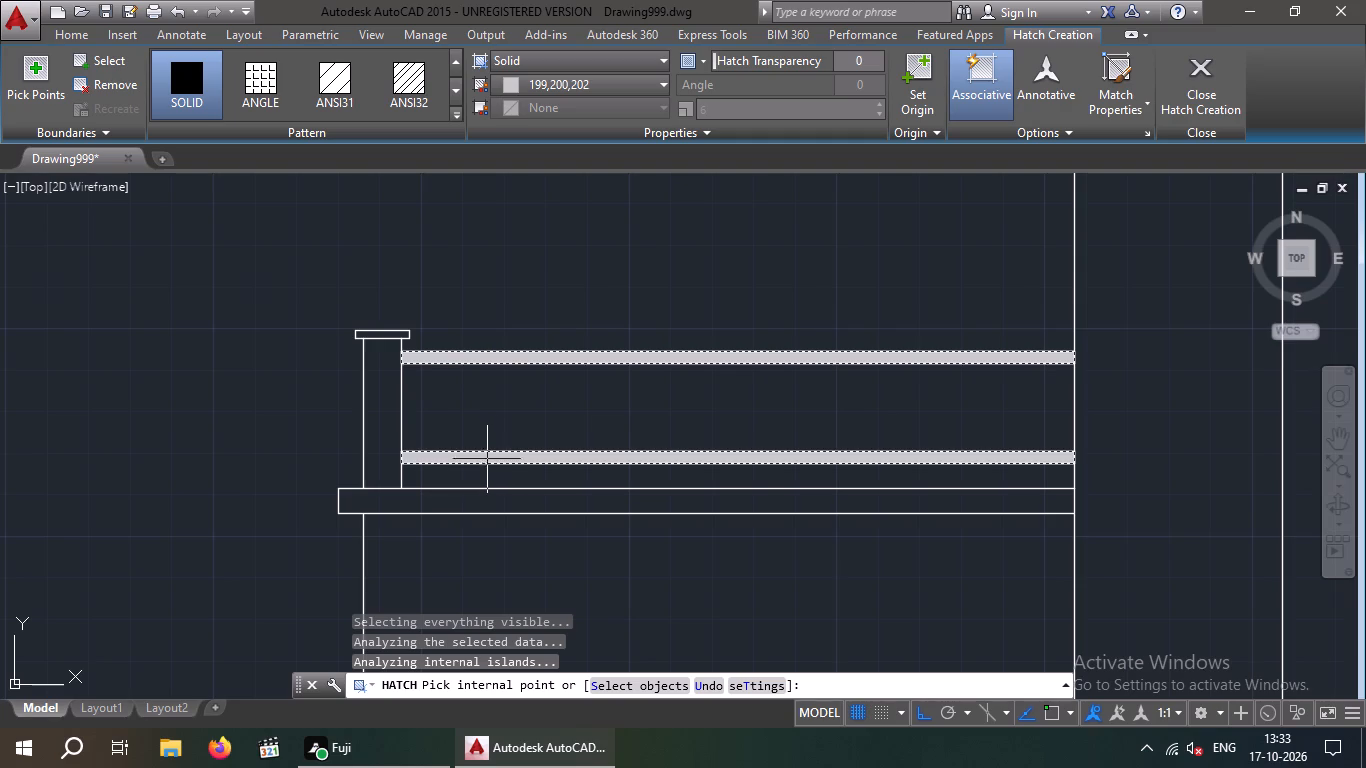
Hatch the two matching thin bands between the tower and the right parapet with the same solid grey, and finish the hatch.
{"action": "scroll", "coordinate": [549, 370], "scroll_direction": "down", "scroll_amount": 2}
{"action": "middle_click_drag", "start_coordinate": [815, 362], "coordinate": [143, 380]}
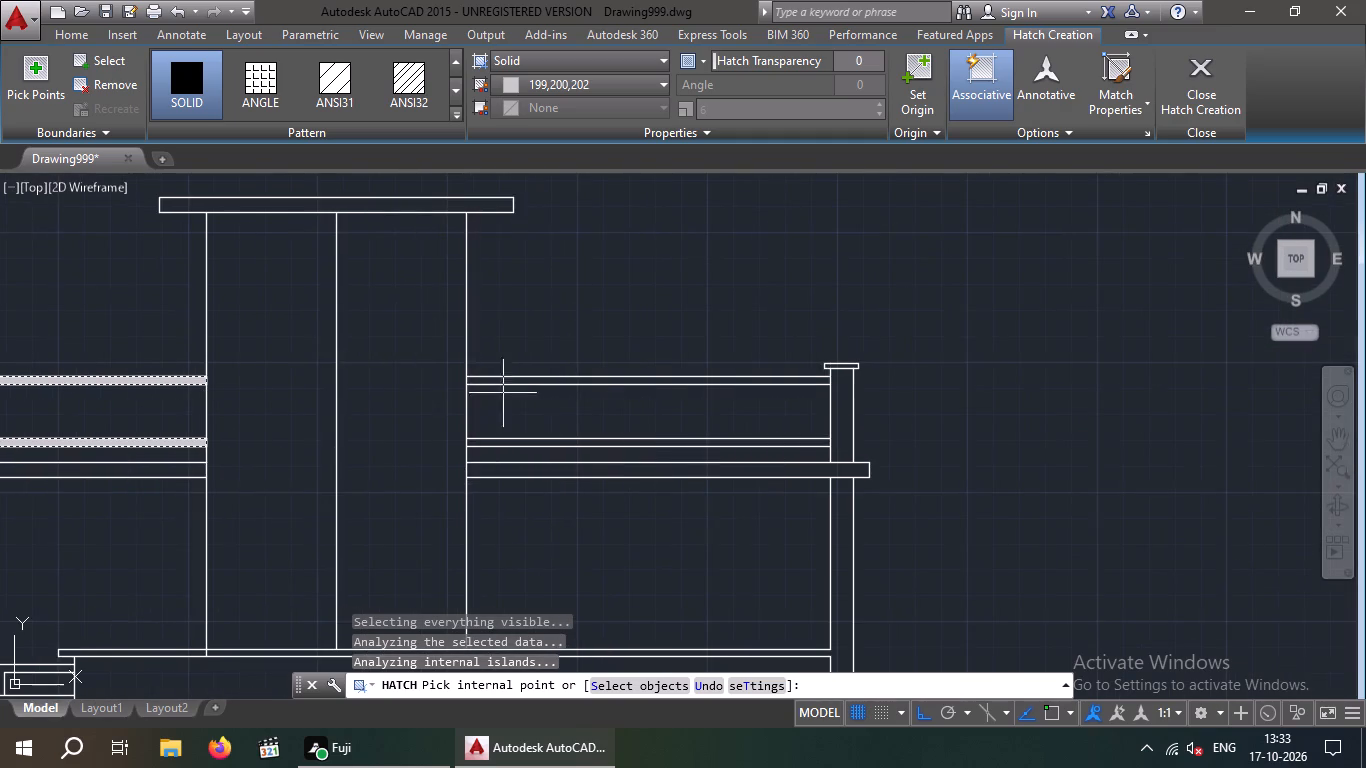
{"action": "scroll", "coordinate": [584, 390], "scroll_direction": "up", "scroll_amount": 2}
{"action": "left_click", "coordinate": [571, 365]}
{"action": "scroll", "coordinate": [572, 371], "scroll_direction": "down", "scroll_amount": 3}
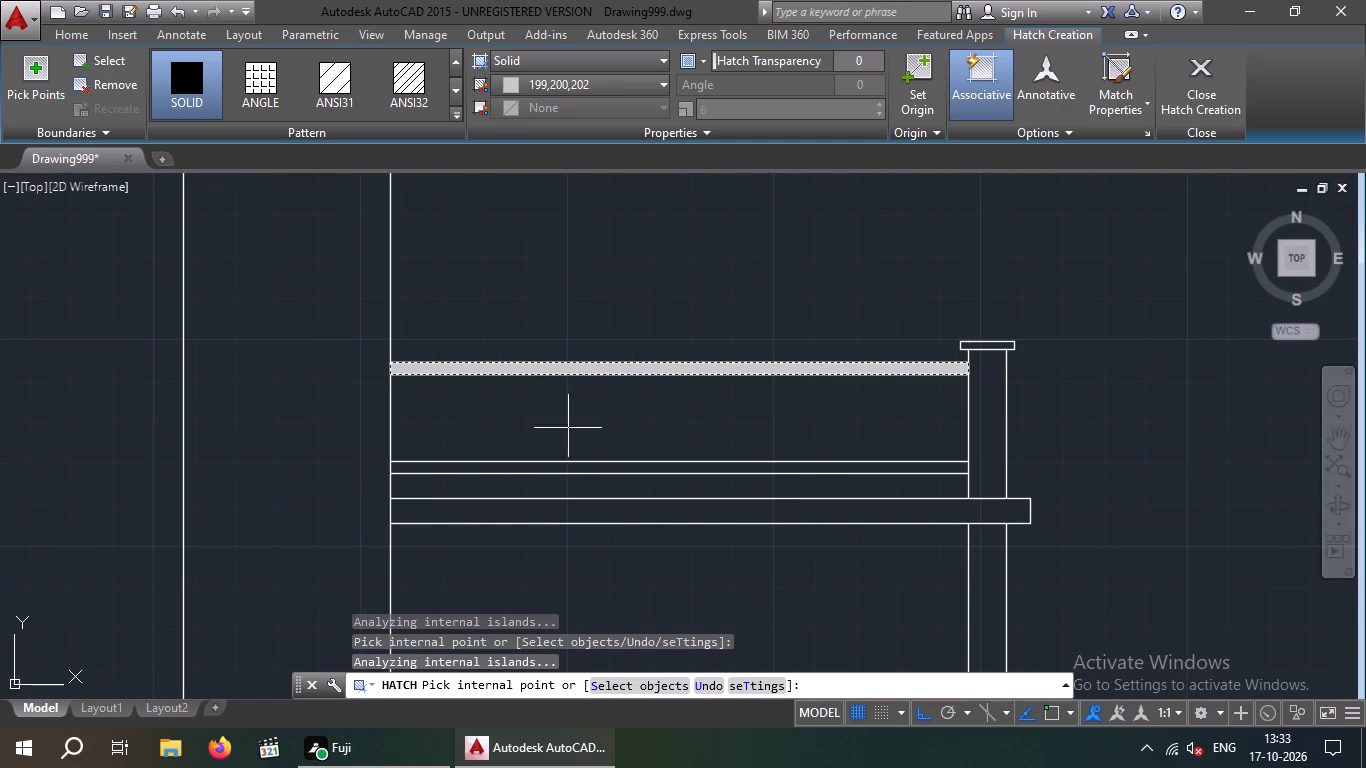
{"action": "left_click", "coordinate": [557, 470]}
{"action": "scroll", "coordinate": [606, 391], "scroll_direction": "down", "scroll_amount": 2}
{"action": "key", "text": "Escape"}
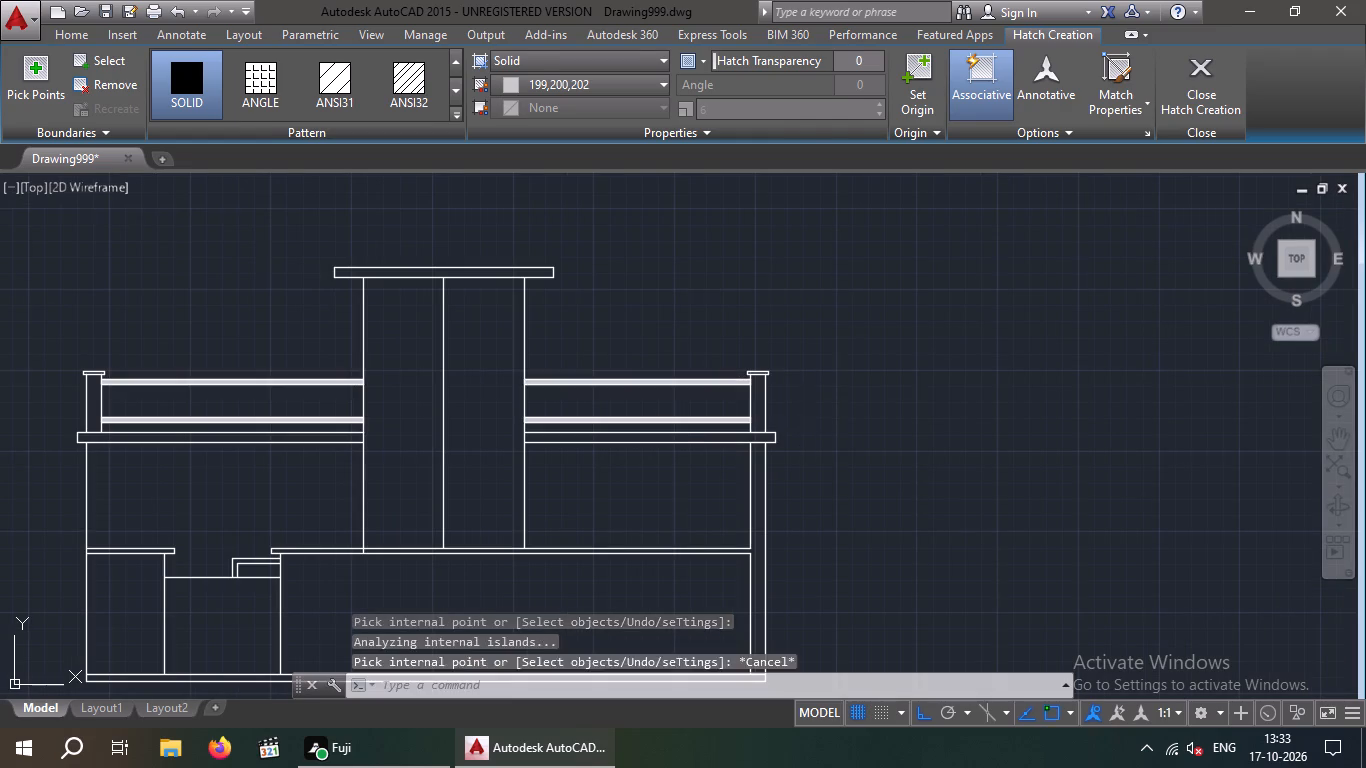
{"action": "key", "text": "Escape"}
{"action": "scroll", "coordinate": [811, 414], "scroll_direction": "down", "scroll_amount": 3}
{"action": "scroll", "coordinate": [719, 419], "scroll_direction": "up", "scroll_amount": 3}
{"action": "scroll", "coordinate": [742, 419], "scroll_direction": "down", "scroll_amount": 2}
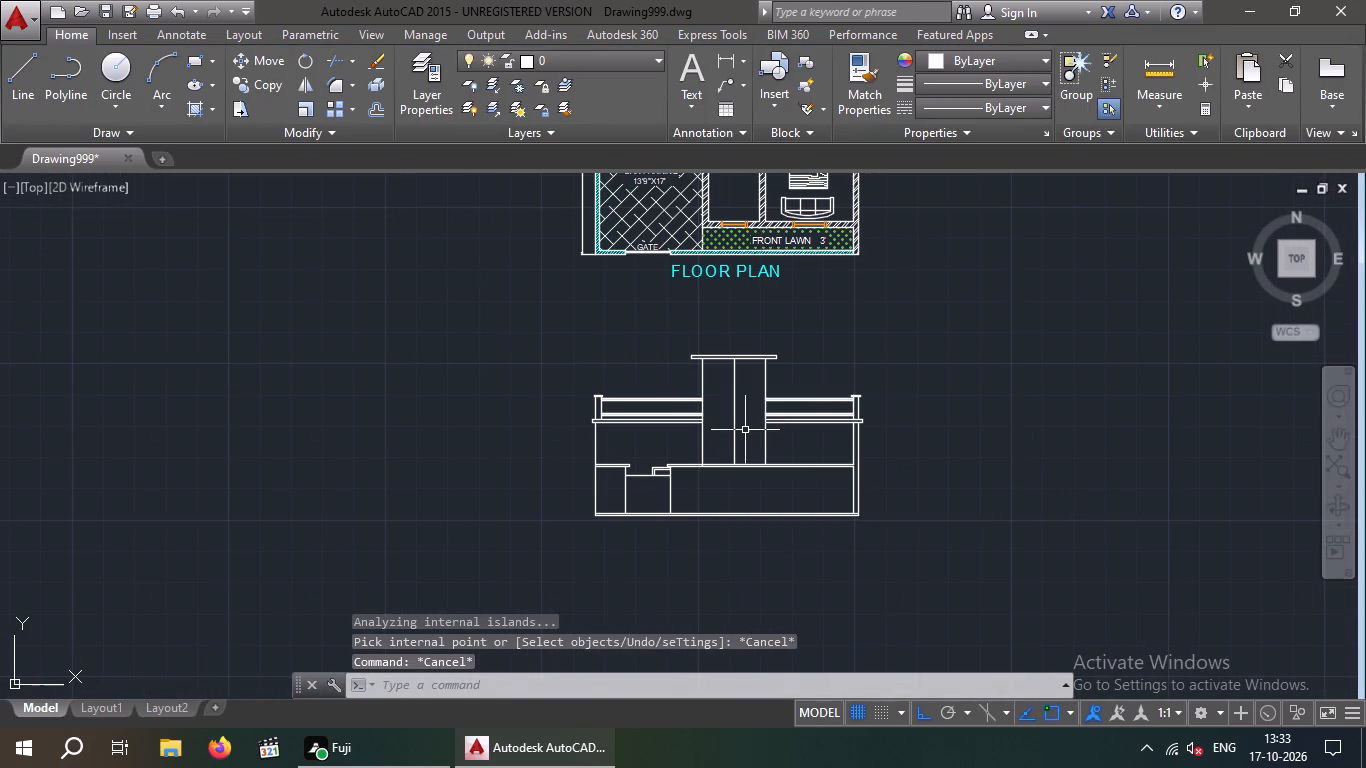
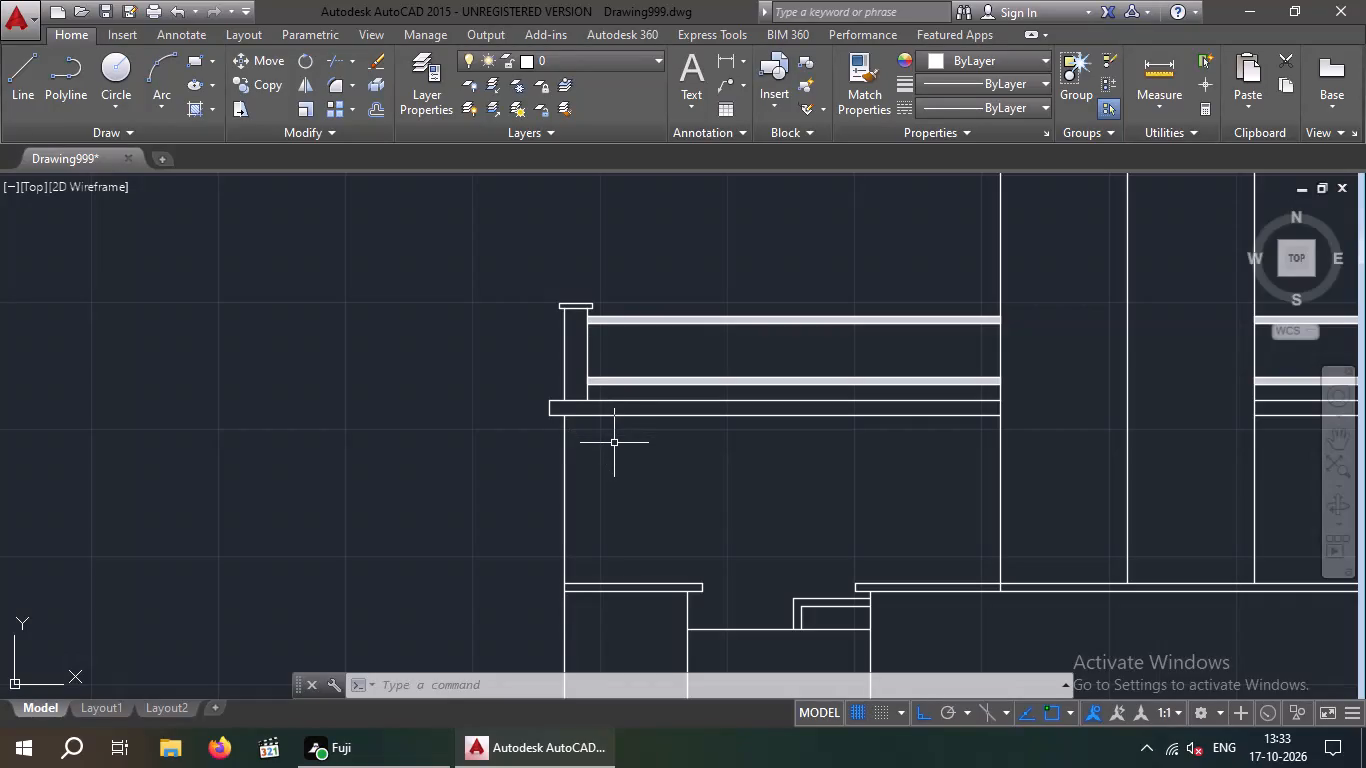
Delete the vertical line running down the middle of the tower in the section view.
{"action": "scroll", "coordinate": [678, 467], "scroll_direction": "down", "scroll_amount": 2}
{"action": "middle_click_drag", "start_coordinate": [699, 478], "coordinate": [501, 467]}
{"action": "scroll", "coordinate": [593, 501], "scroll_direction": "up", "scroll_amount": 3}
{"action": "scroll", "coordinate": [752, 463], "scroll_direction": "down", "scroll_amount": 2}
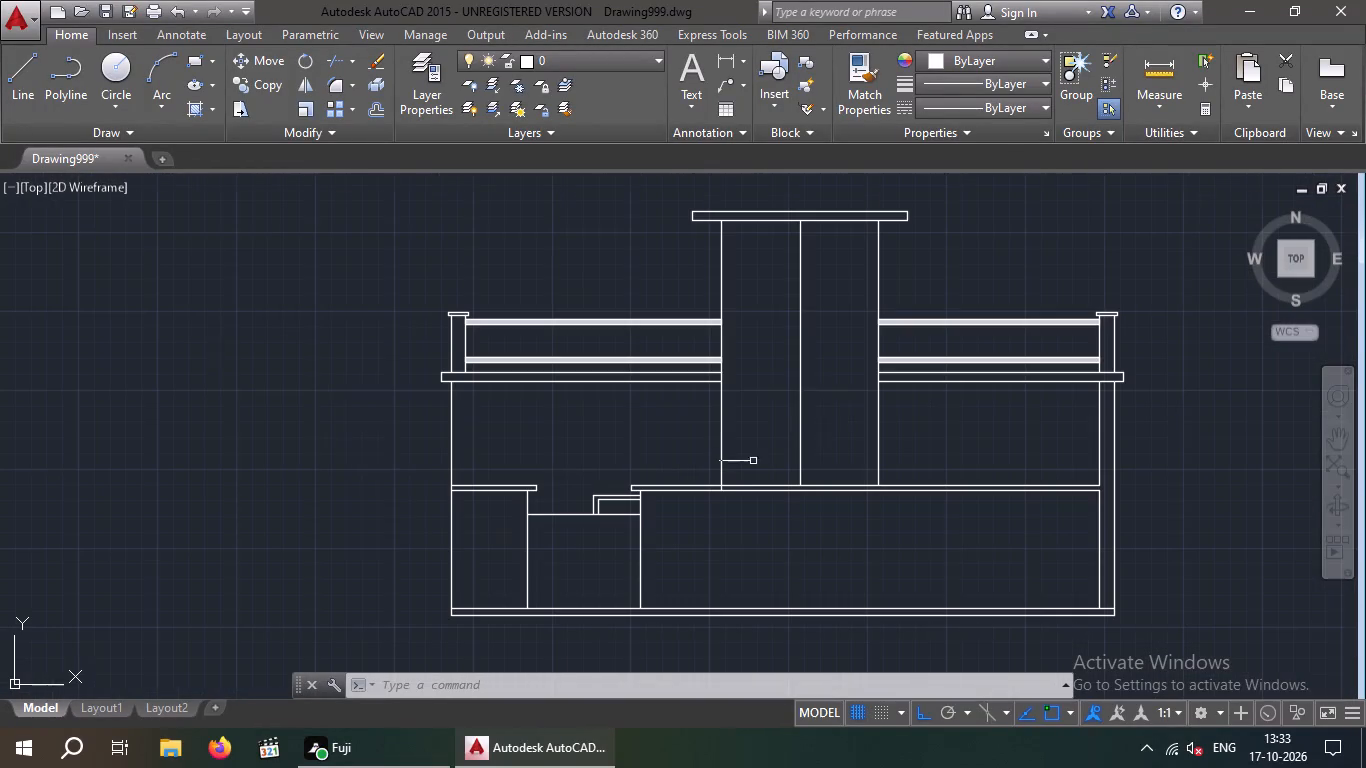
{"action": "left_click", "coordinate": [802, 361]}
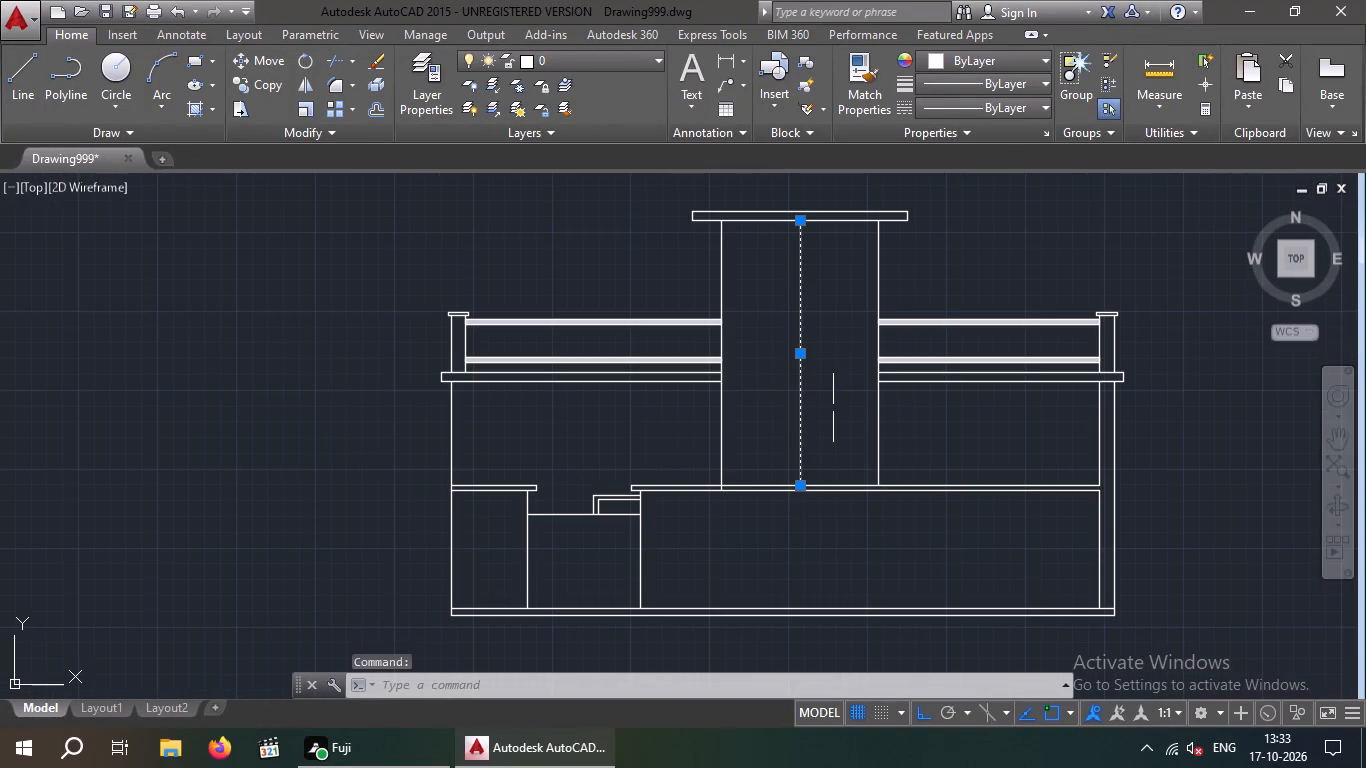
{"action": "key", "text": "Delete"}
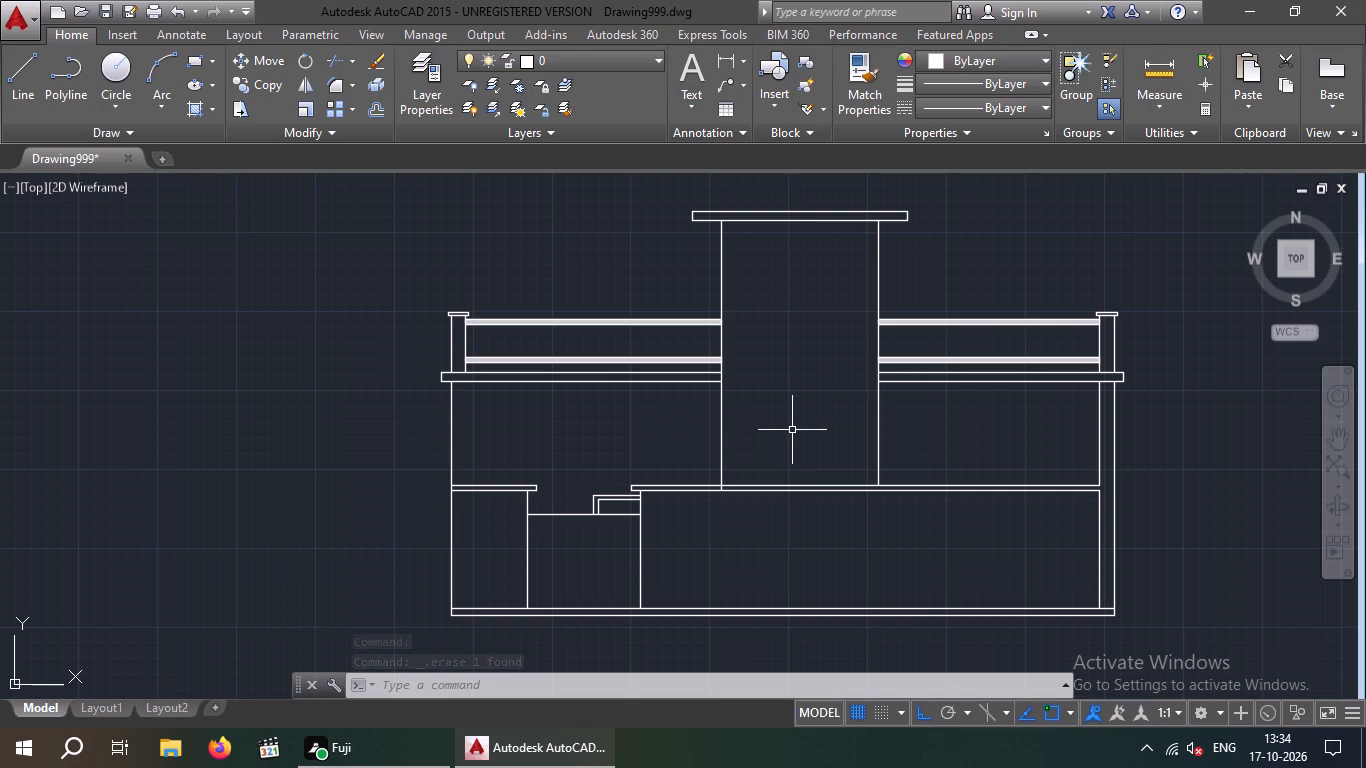
Start an Offset operation in the section view.
{"action": "key", "text": "o"}
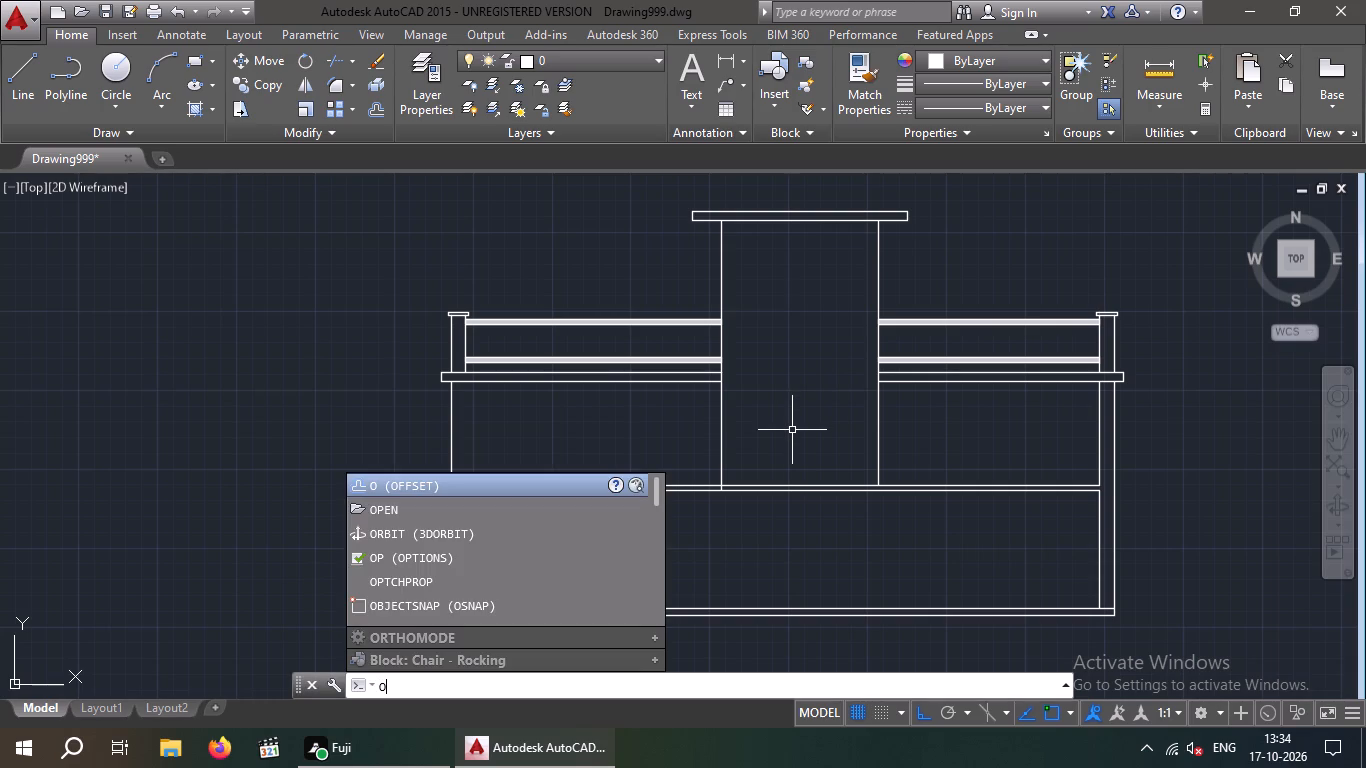
{"action": "key", "text": "Return"}
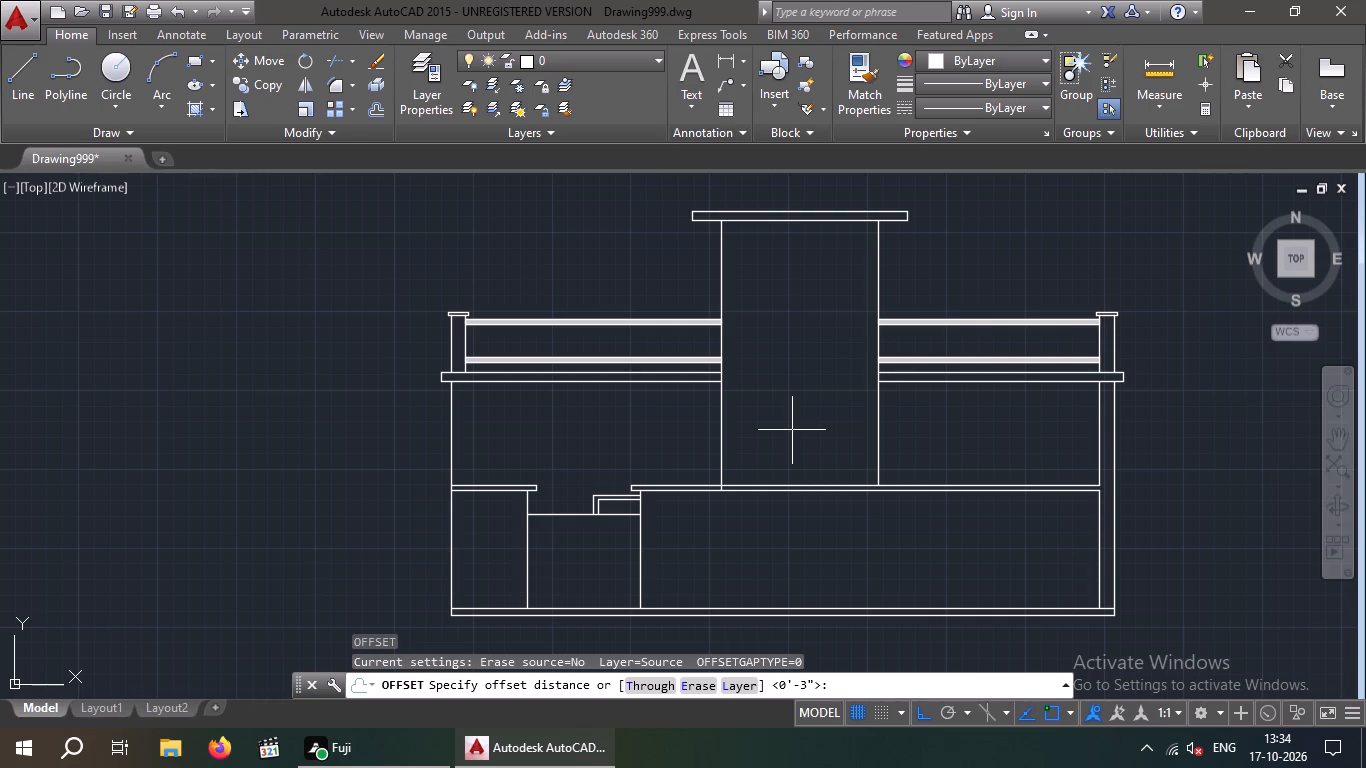
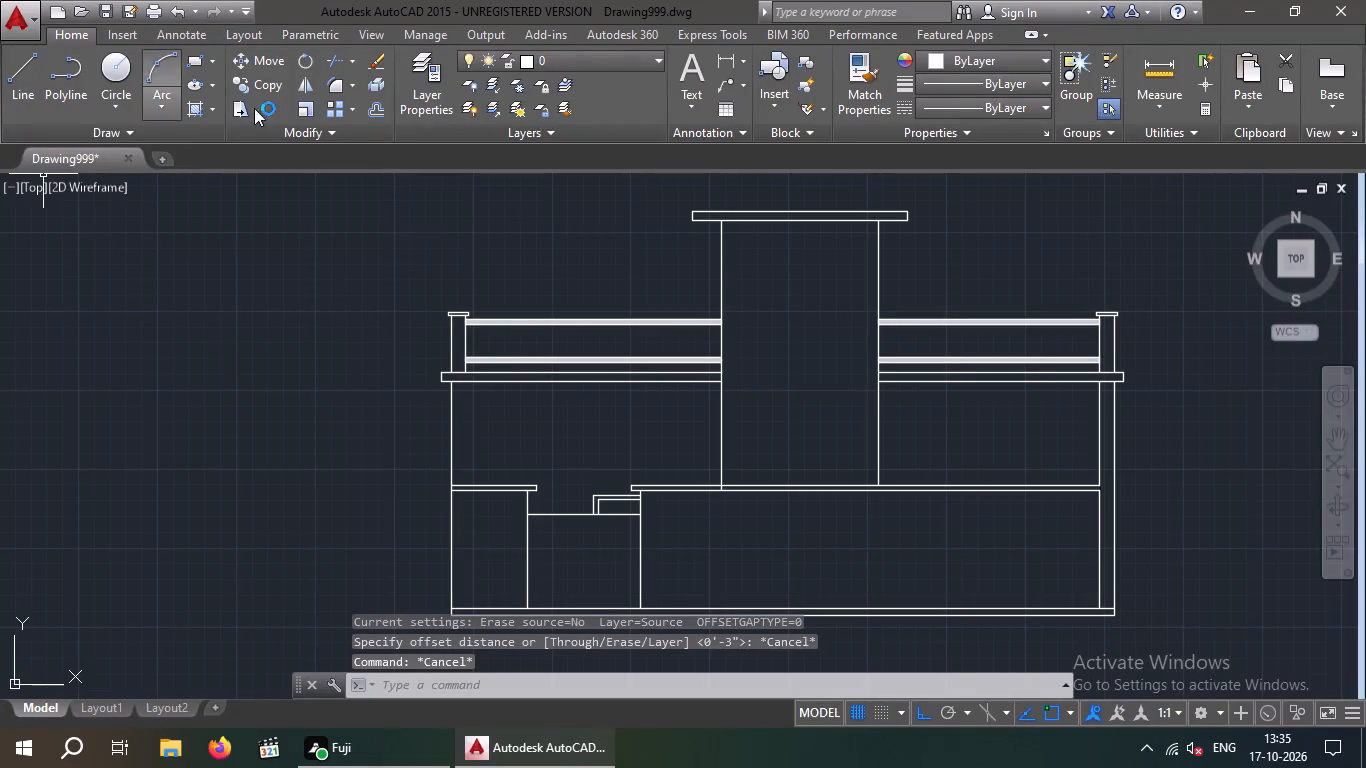
Fill the small L-shaped band beside the lower room with a solid hatch in colour 0,0,0.
{"action": "left_click", "coordinate": [194, 107]}
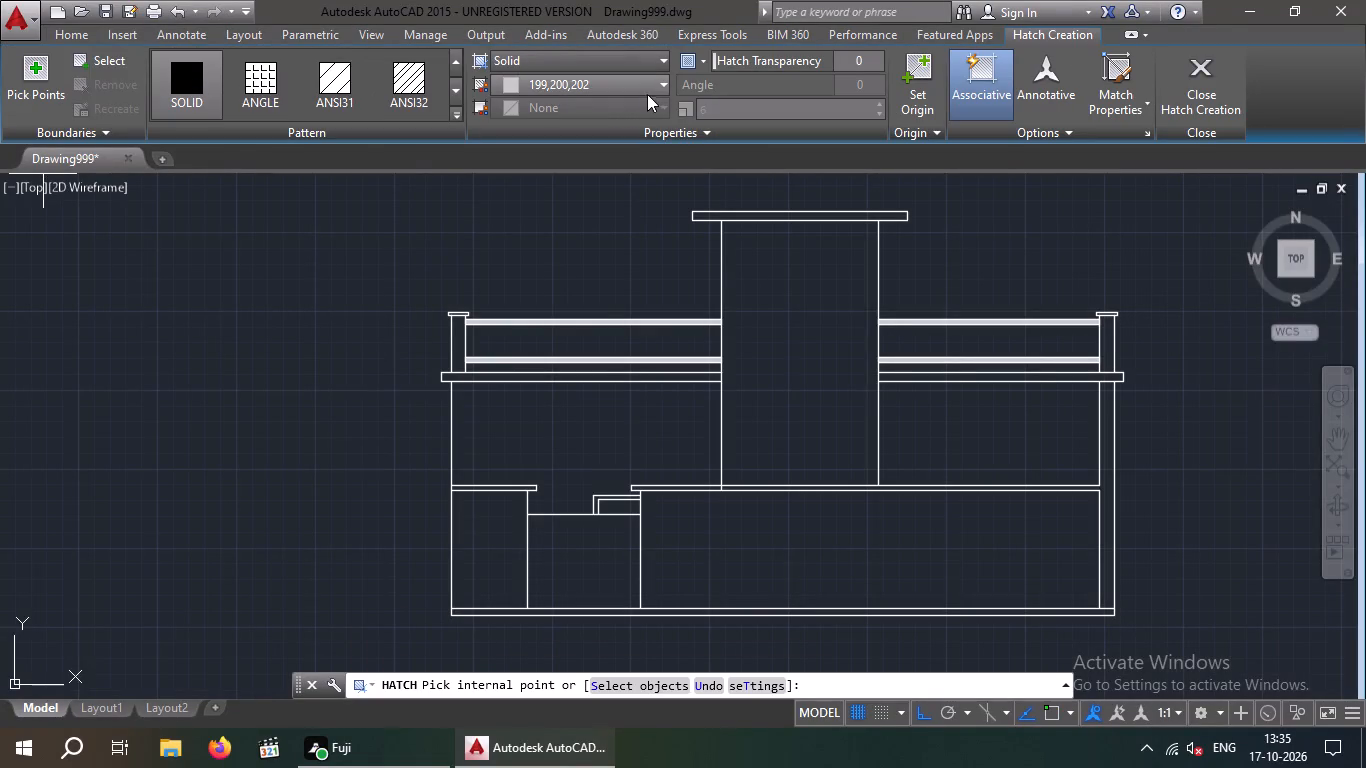
{"action": "left_click", "coordinate": [646, 87]}
{"action": "left_click", "coordinate": [502, 191]}
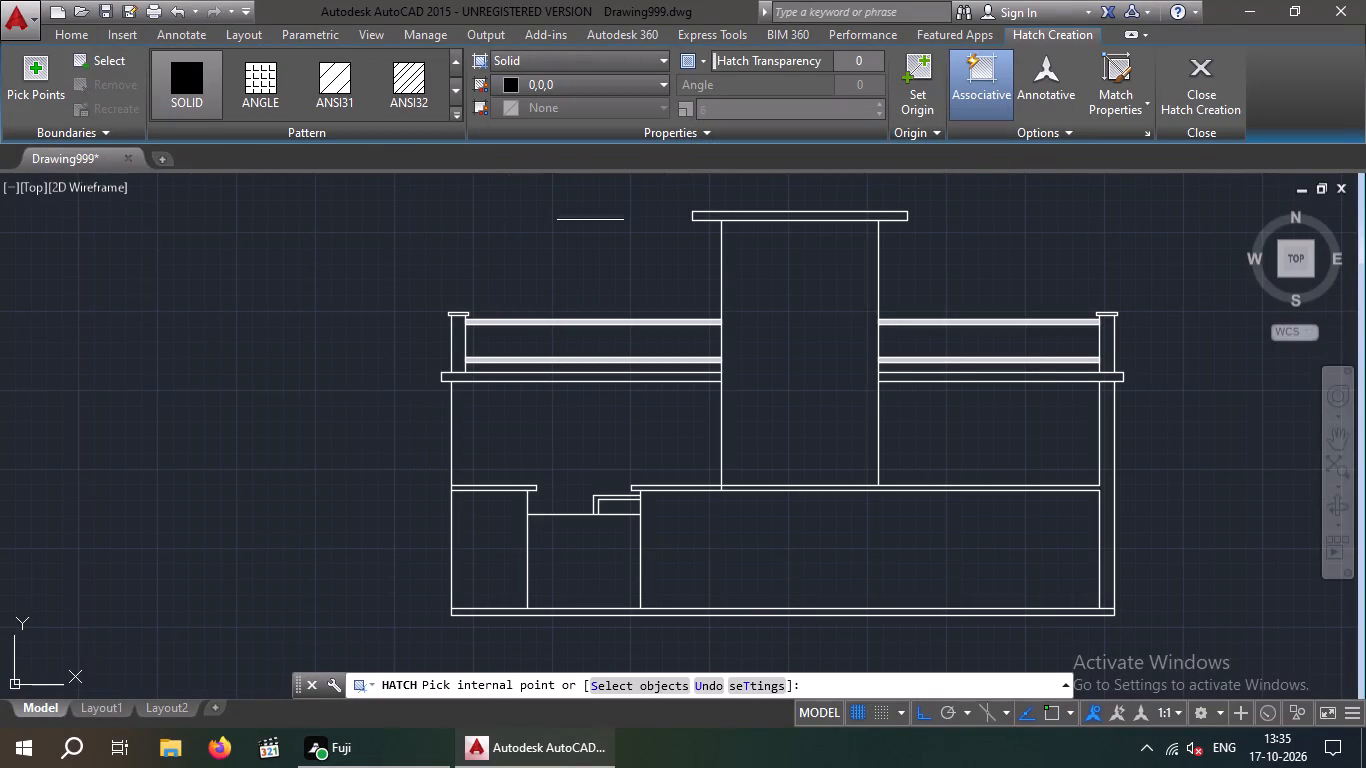
{"action": "scroll", "coordinate": [612, 499], "scroll_direction": "up", "scroll_amount": 4}
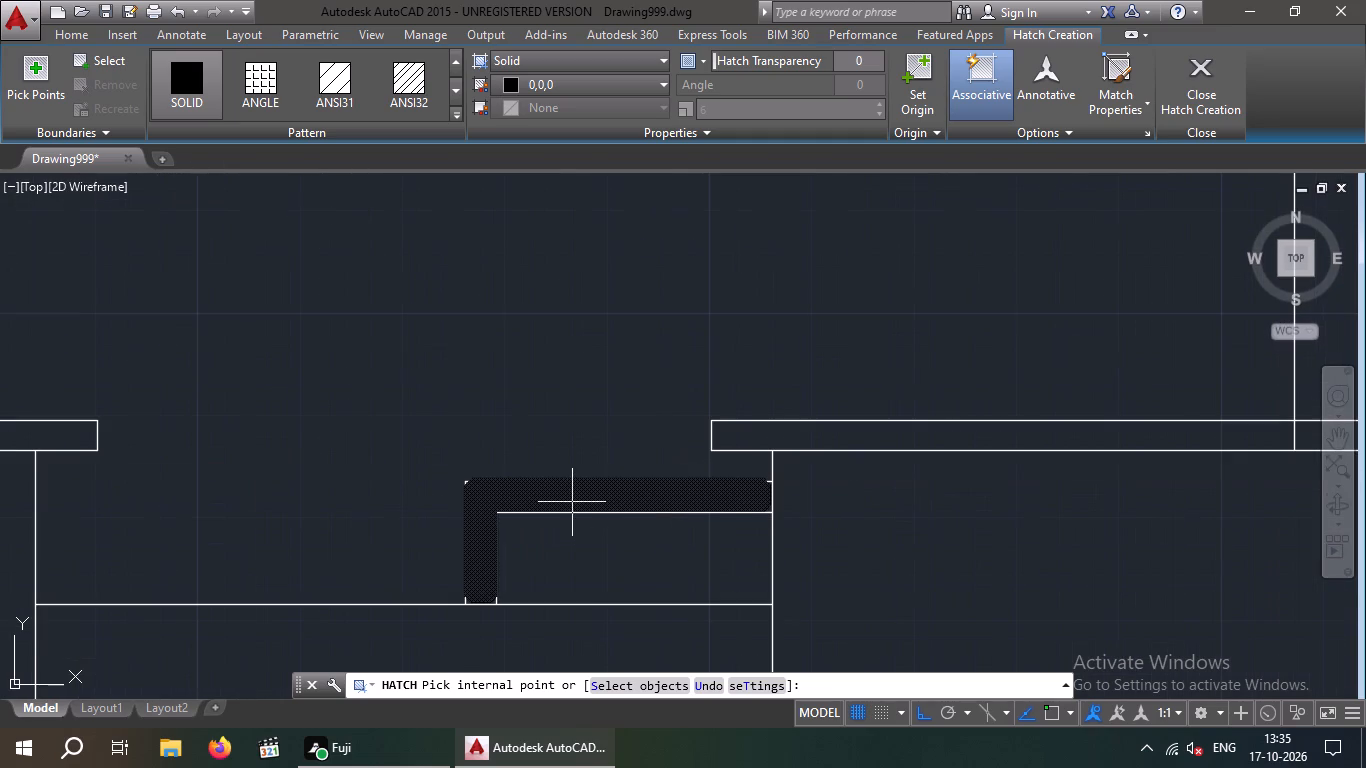
{"action": "left_click", "coordinate": [572, 502]}
{"action": "key", "text": "Escape"}
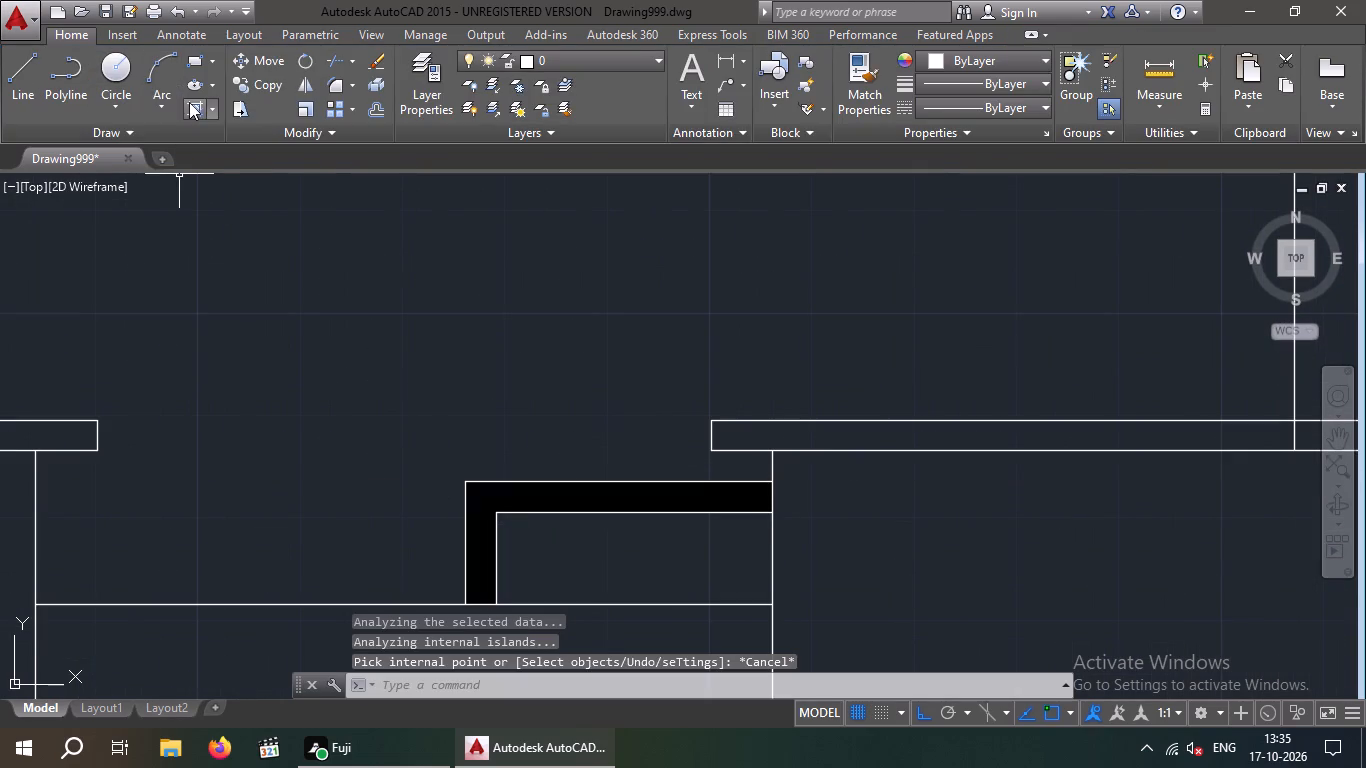
Fill the small rectangle enclosed by the black L-shaped band with a solid hatch in colour 173,221,247.
{"action": "left_click", "coordinate": [189, 105]}
{"action": "left_click", "coordinate": [172, 76]}
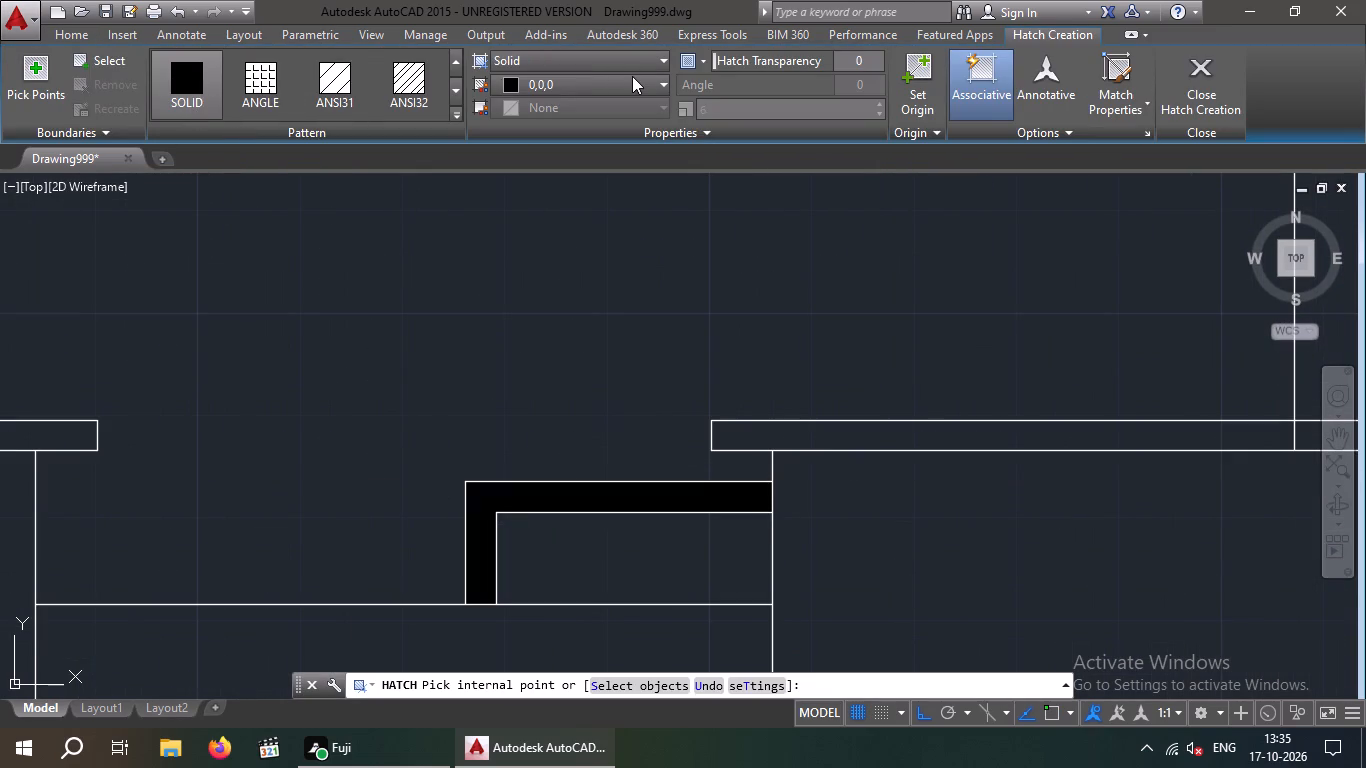
{"action": "scroll", "coordinate": [634, 76], "scroll_direction": "up", "scroll_amount": 1}
{"action": "left_click", "coordinate": [634, 82]}
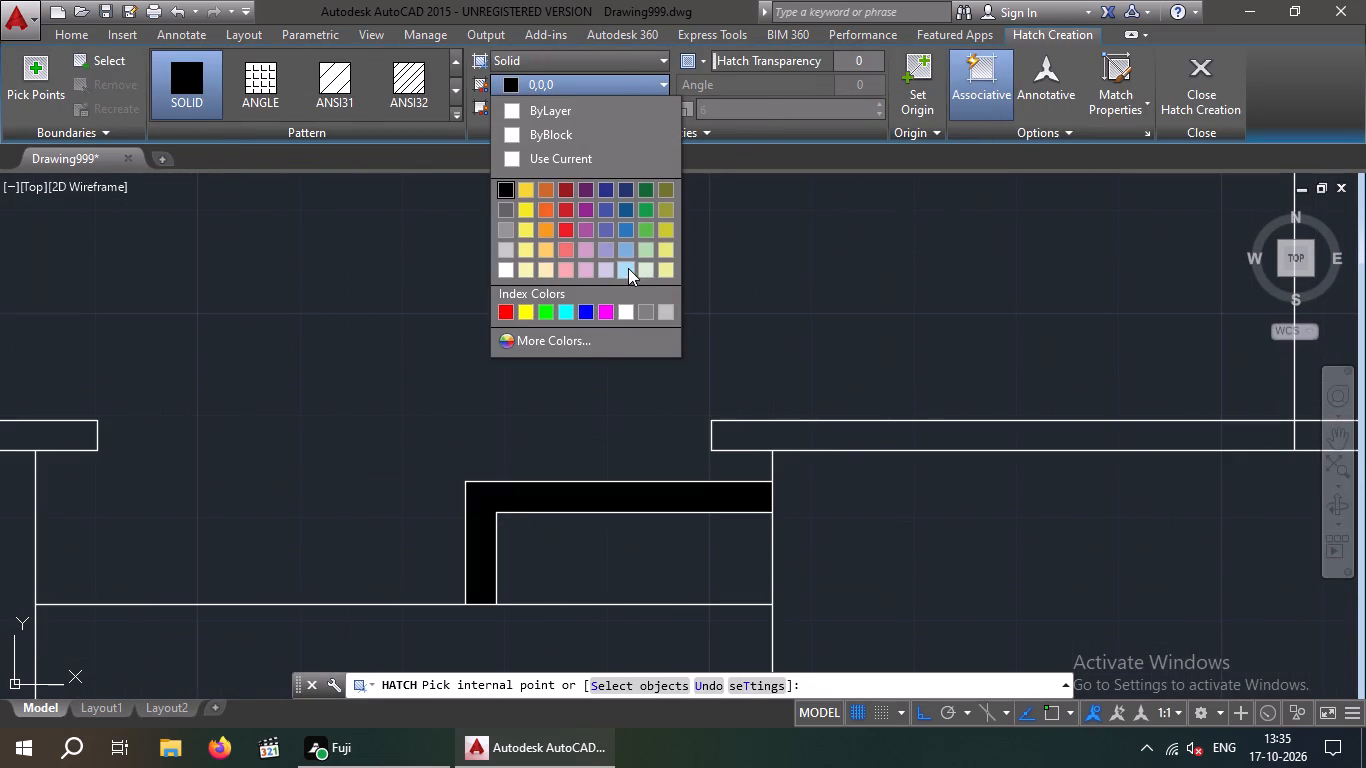
{"action": "left_click", "coordinate": [628, 268]}
{"action": "left_click", "coordinate": [632, 555]}
{"action": "key", "text": "Escape"}
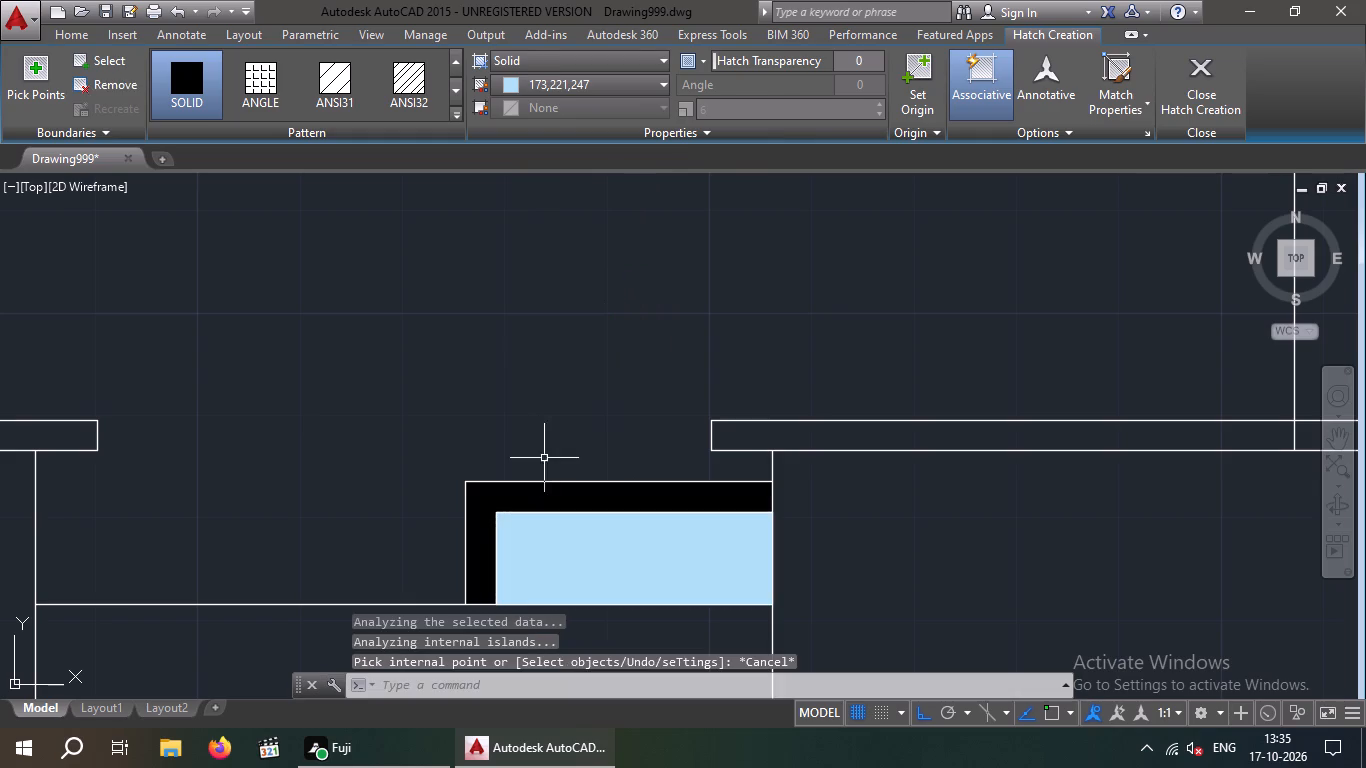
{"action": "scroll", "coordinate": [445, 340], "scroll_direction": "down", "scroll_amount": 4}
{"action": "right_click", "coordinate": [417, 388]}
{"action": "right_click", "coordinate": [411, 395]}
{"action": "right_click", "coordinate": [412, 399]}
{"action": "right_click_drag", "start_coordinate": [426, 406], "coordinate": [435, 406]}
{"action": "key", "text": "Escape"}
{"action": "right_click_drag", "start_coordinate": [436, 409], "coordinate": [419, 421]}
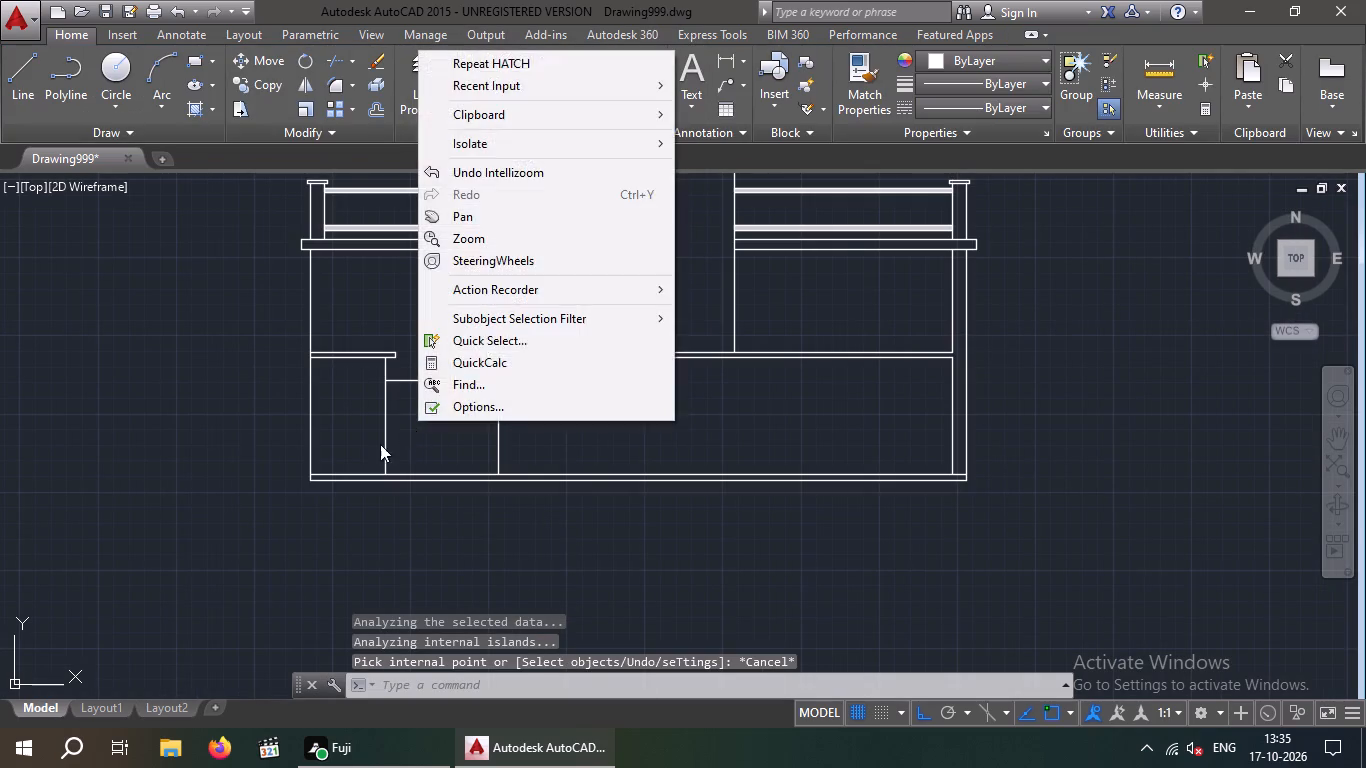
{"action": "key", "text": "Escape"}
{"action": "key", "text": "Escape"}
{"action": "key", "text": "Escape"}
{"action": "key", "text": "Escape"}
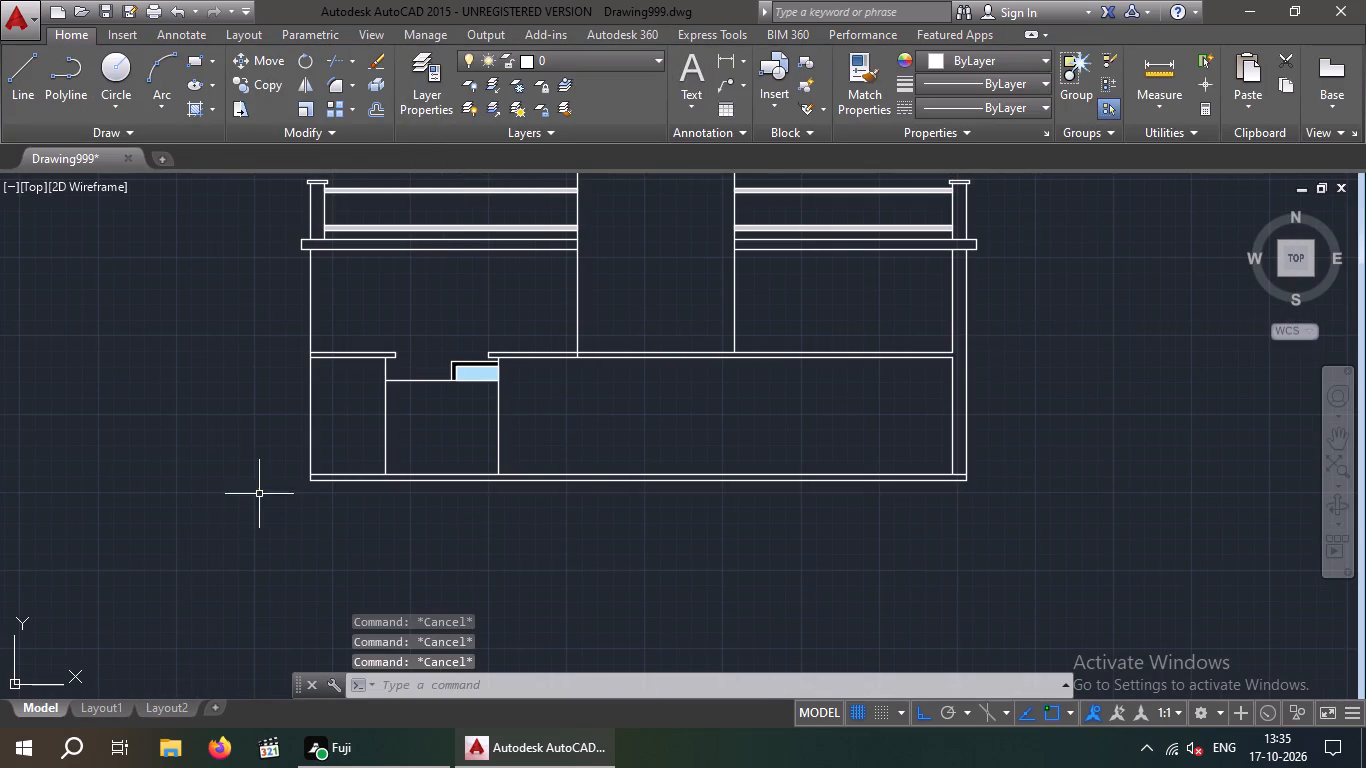
Trim the short piece of the tower's left wall line that crosses the thin slab at its base.
{"action": "scroll", "coordinate": [283, 472], "scroll_direction": "down", "scroll_amount": 2}
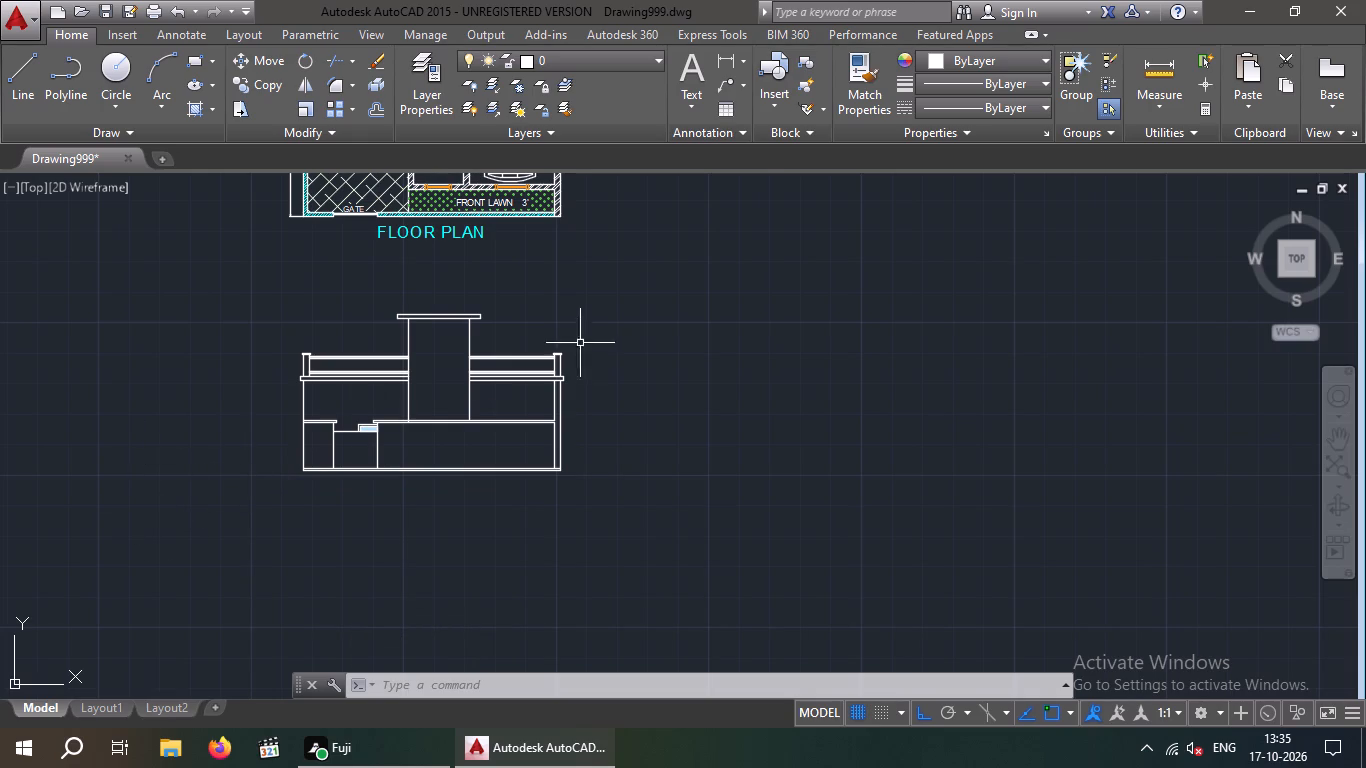
{"action": "scroll", "coordinate": [482, 418], "scroll_direction": "up", "scroll_amount": 3}
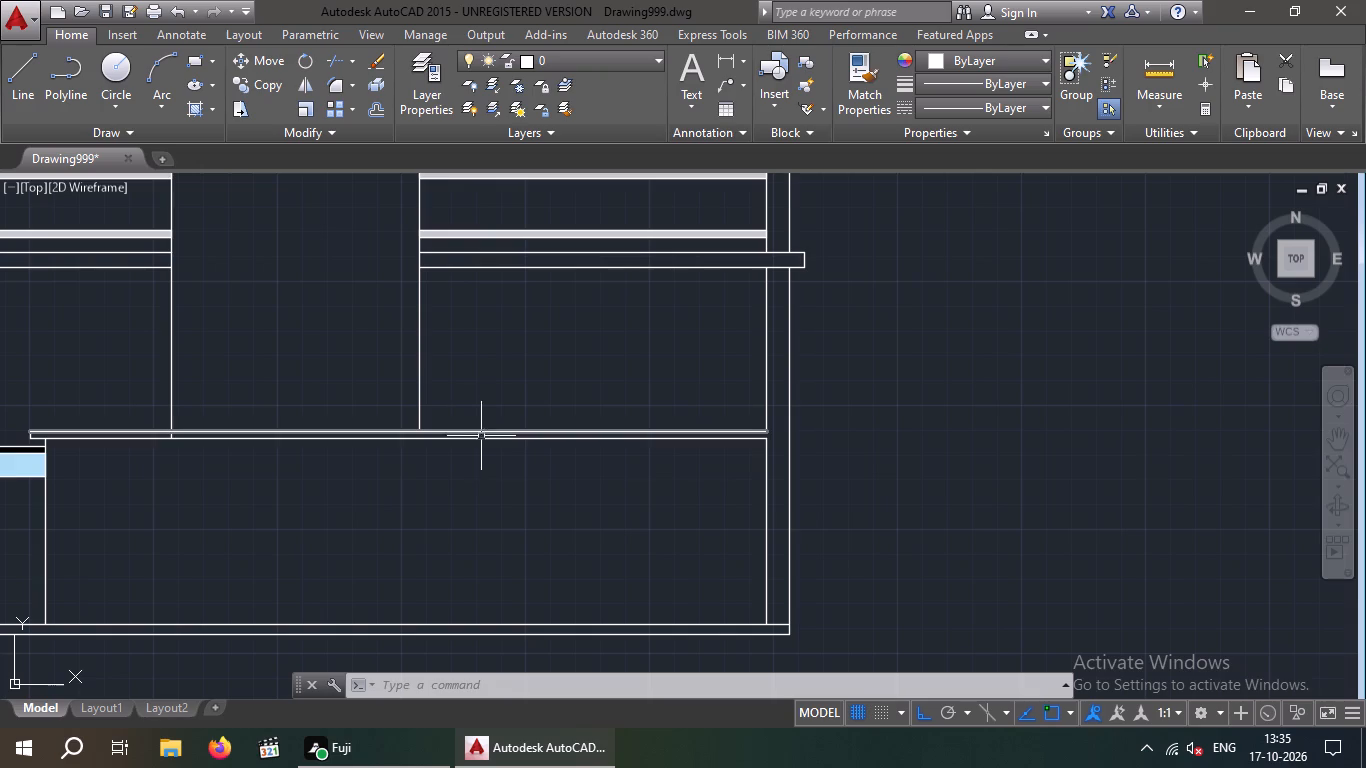
{"action": "key", "text": "Escape"}
{"action": "key", "text": "Escape"}
{"action": "middle_click", "coordinate": [605, 476]}
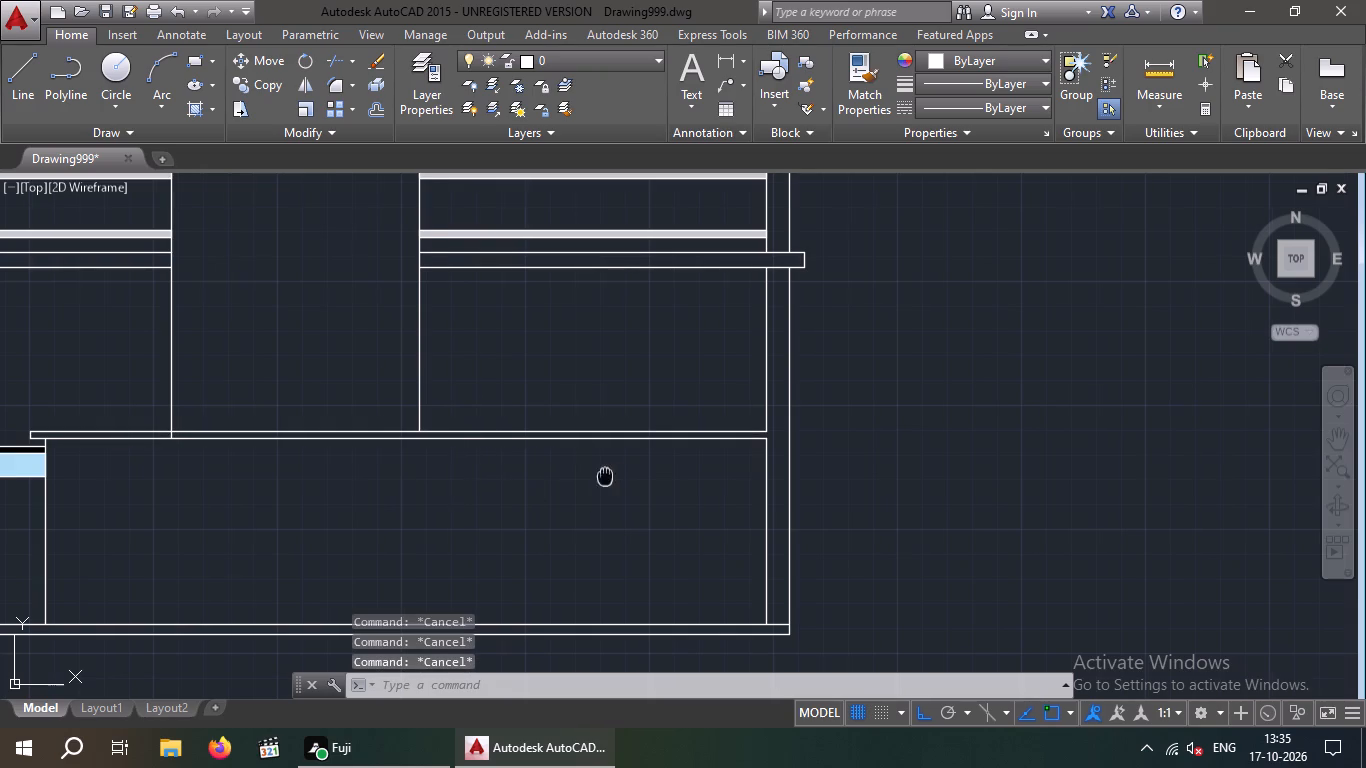
{"action": "middle_click_drag", "start_coordinate": [399, 498], "coordinate": [613, 487]}
{"action": "scroll", "coordinate": [368, 431], "scroll_direction": "up", "scroll_amount": 5}
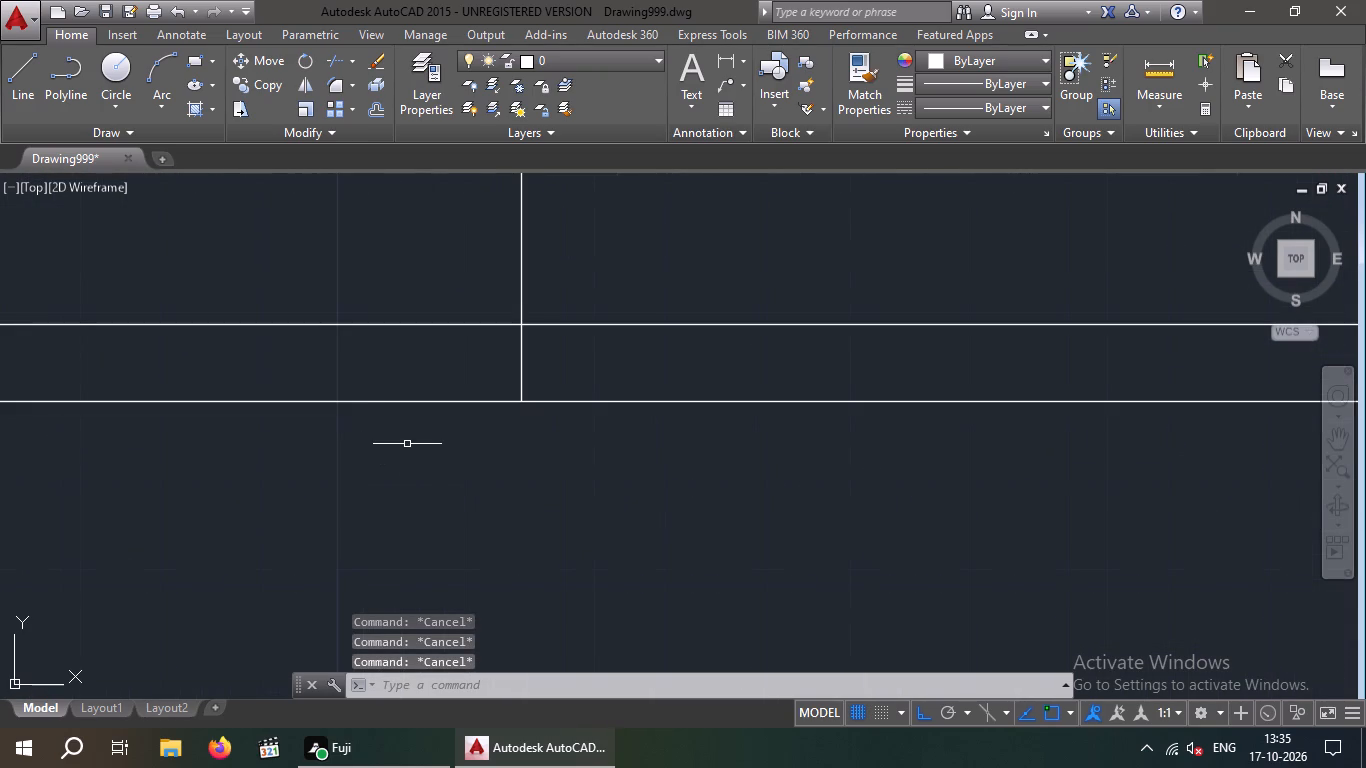
{"action": "key", "text": "t"}
{"action": "key", "text": "r"}
{"action": "key", "text": "space"}
{"action": "key", "text": "space"}
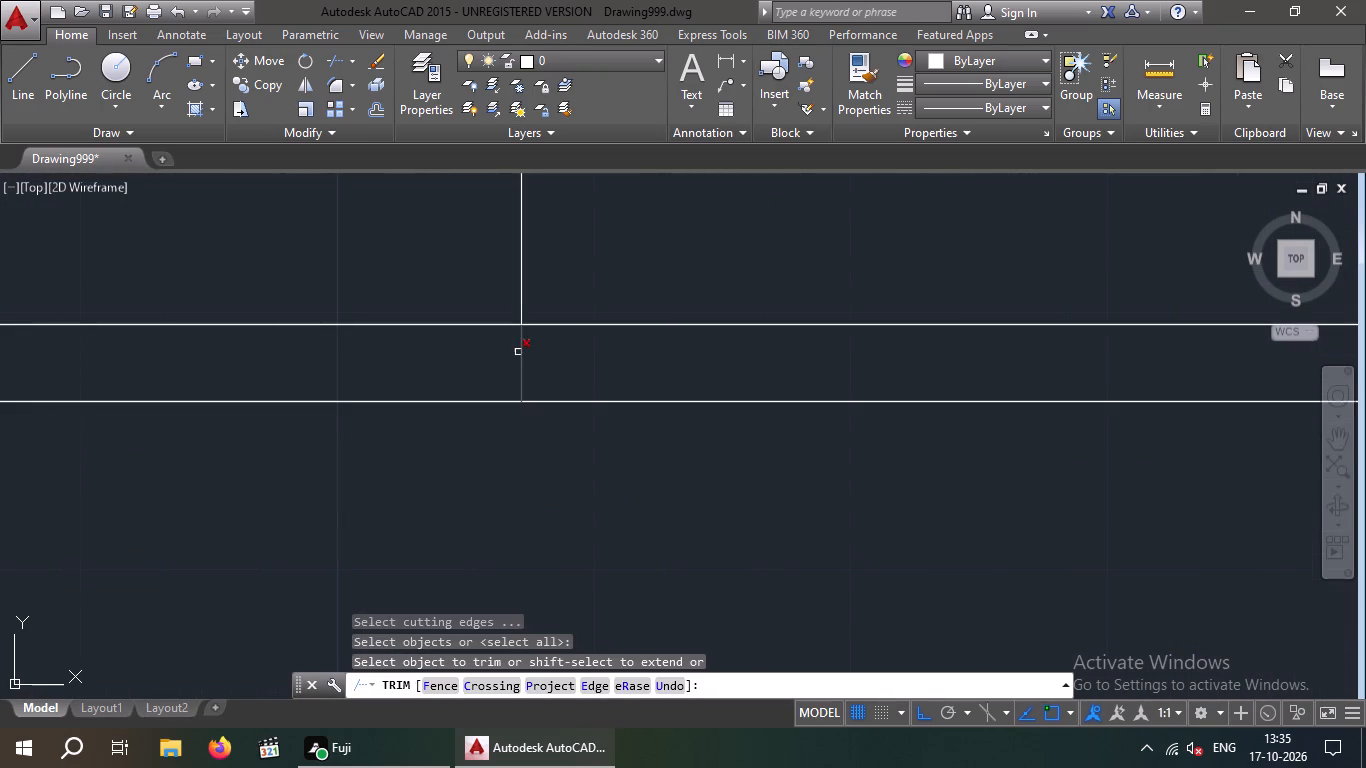
{"action": "left_click", "coordinate": [518, 352]}
{"action": "key", "text": "Escape"}
{"action": "key", "text": "Escape"}
Offset both segments of the tower's left wall line 2' into the tower.
{"action": "scroll", "coordinate": [427, 453], "scroll_direction": "down", "scroll_amount": 4}
{"action": "middle_click_drag", "start_coordinate": [487, 471], "coordinate": [488, 454]}
{"action": "scroll", "coordinate": [486, 482], "scroll_direction": "down", "scroll_amount": 2}
{"action": "middle_click_drag", "start_coordinate": [461, 480], "coordinate": [362, 465]}
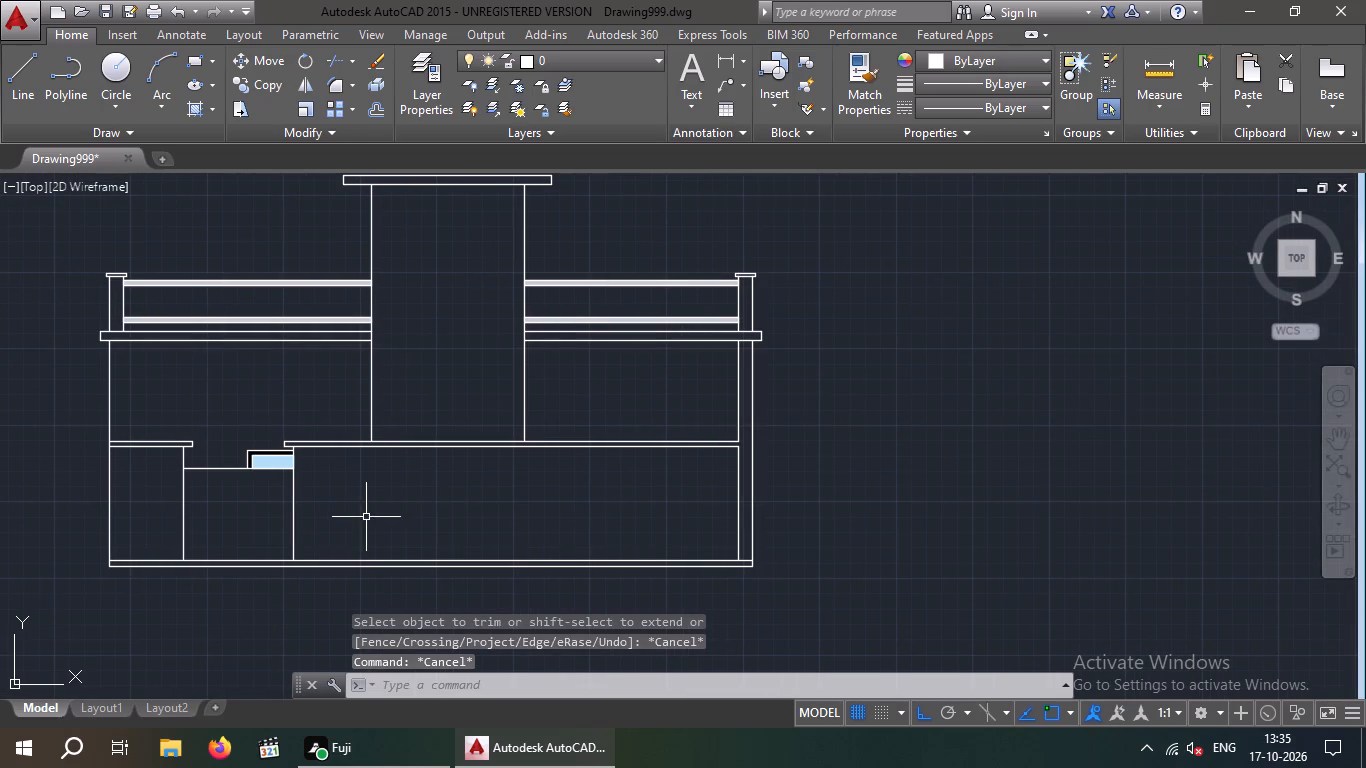
{"action": "middle_click_drag", "start_coordinate": [414, 508], "coordinate": [429, 562]}
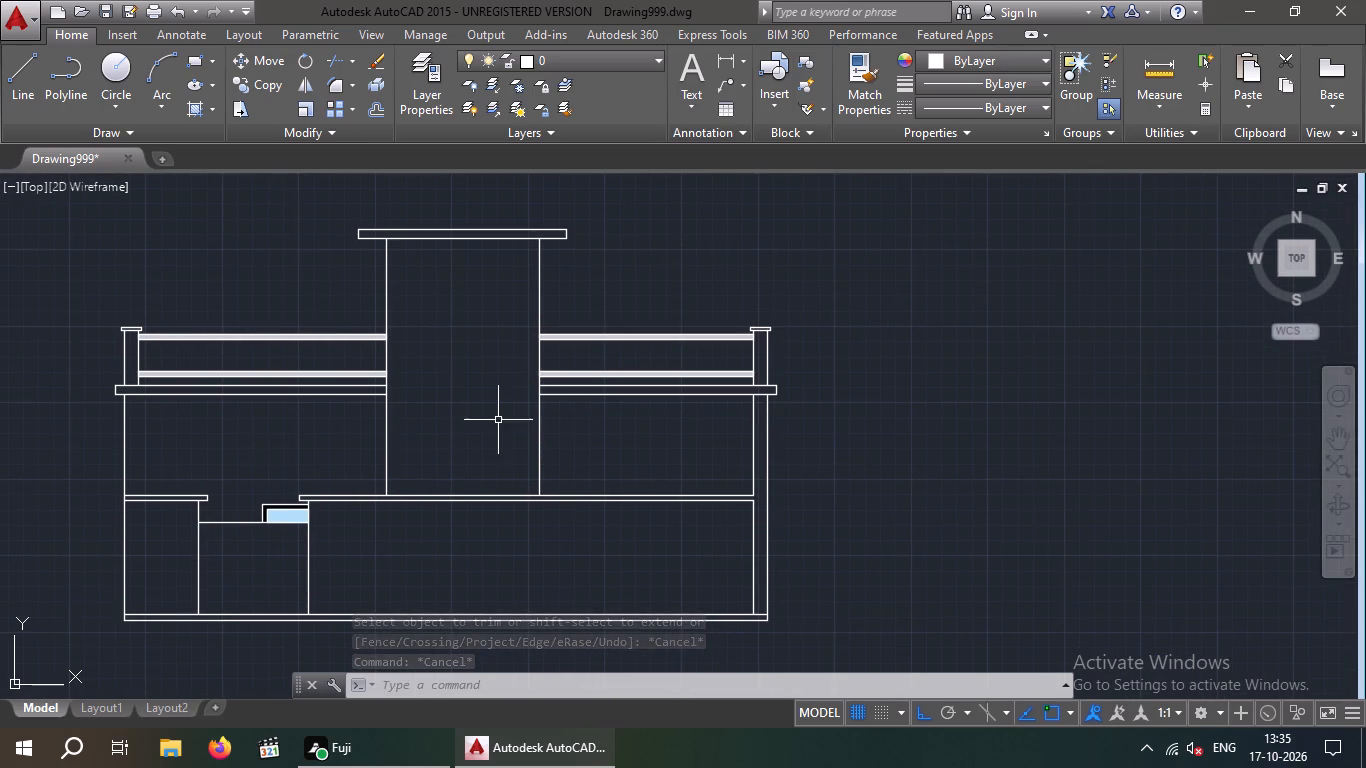
{"action": "key", "text": "o"}
{"action": "key", "text": "Return"}
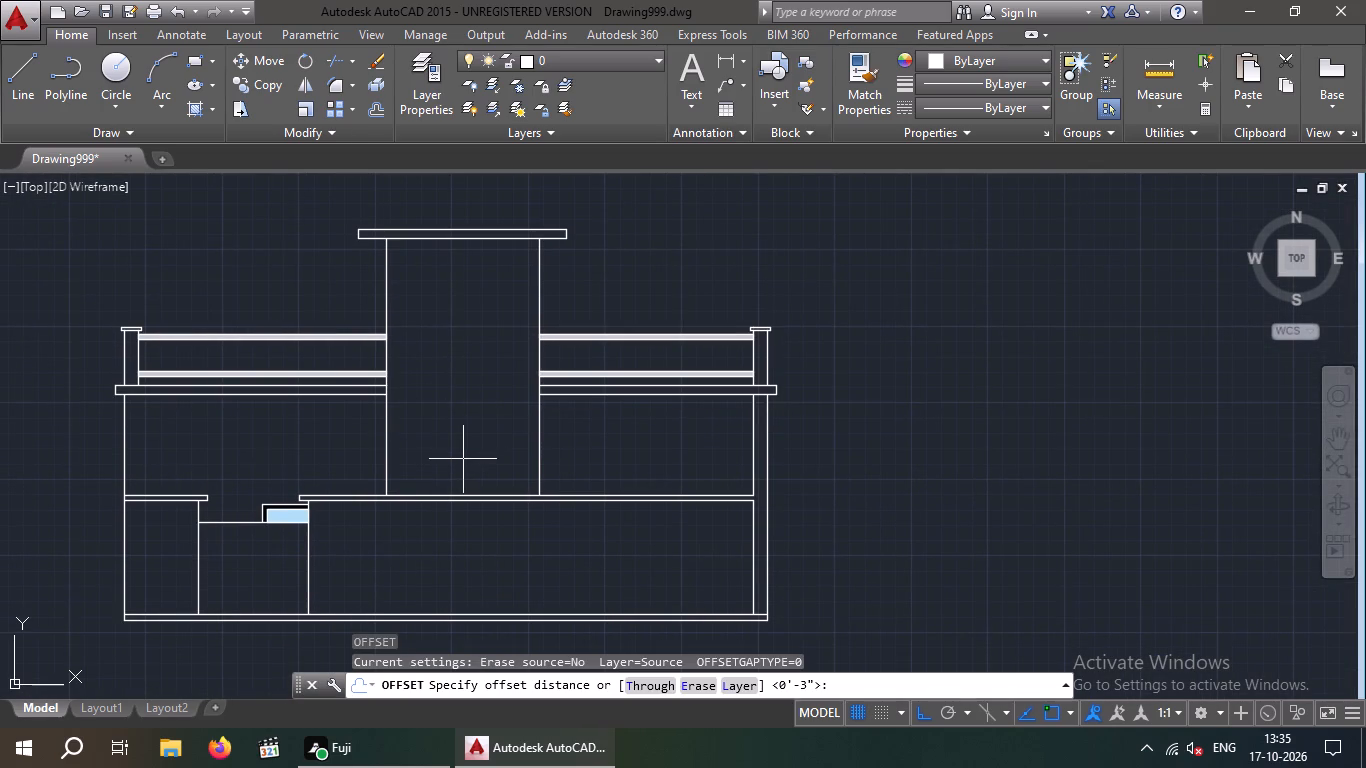
{"action": "key", "text": "2"}
{"action": "key", "text": "apostrophe"}
{"action": "key", "text": "Return"}
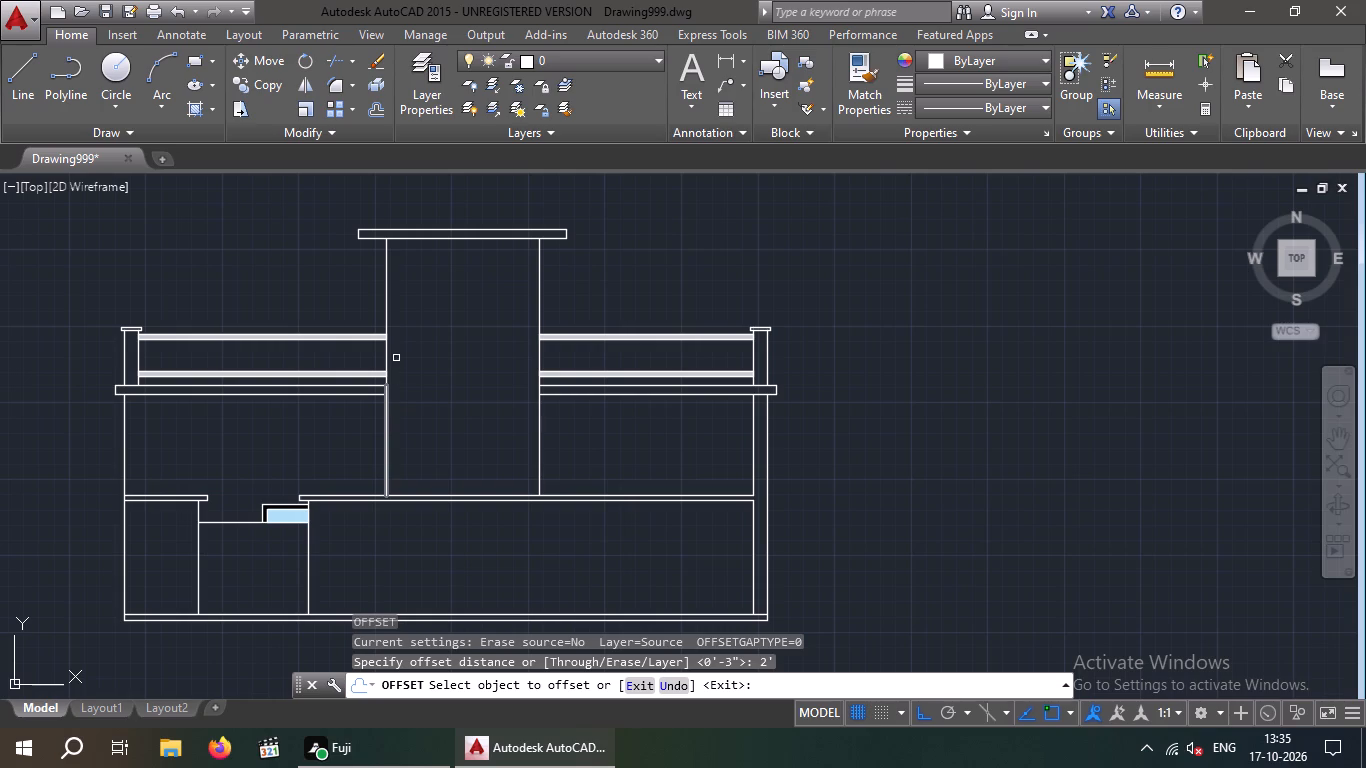
{"action": "left_click_drag", "start_coordinate": [386, 355], "coordinate": [409, 354]}
{"action": "left_click", "coordinate": [470, 354]}
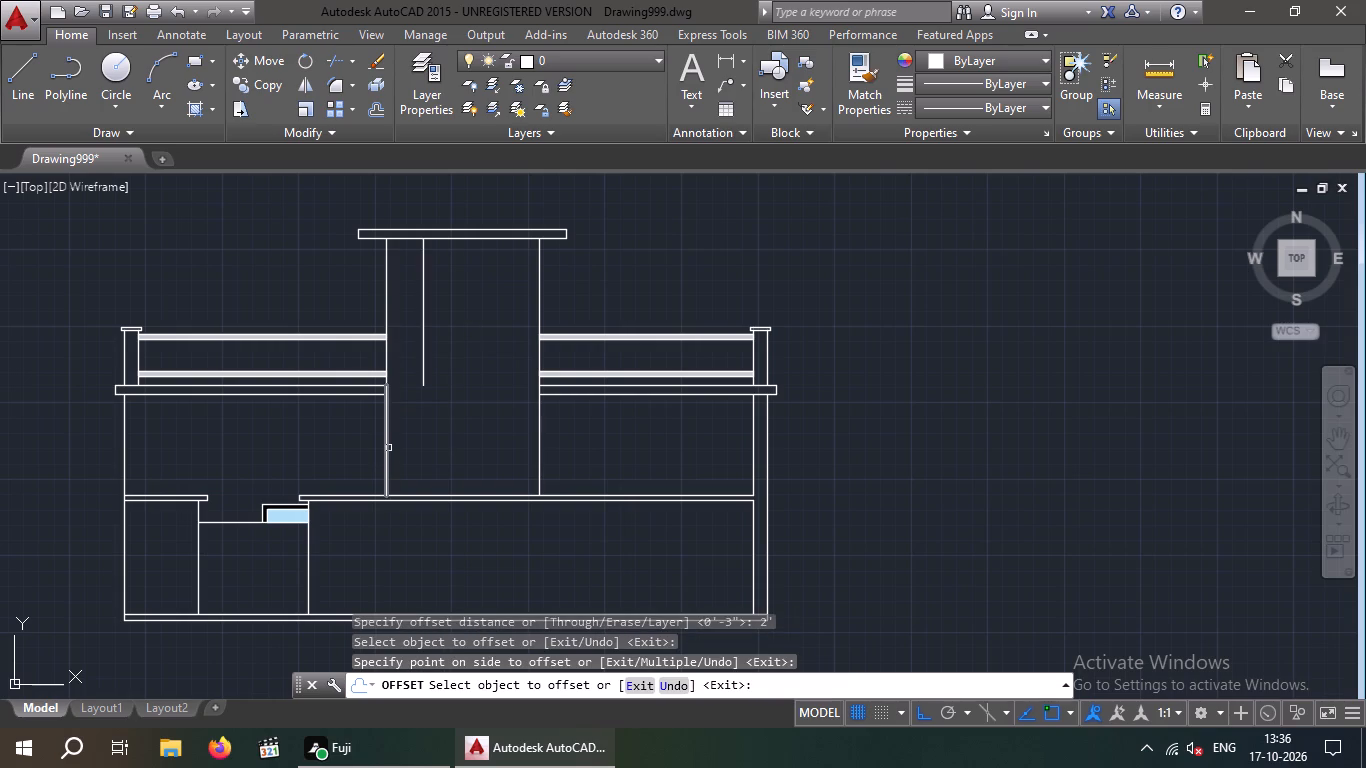
{"action": "left_click", "coordinate": [387, 448]}
{"action": "left_click", "coordinate": [463, 445]}
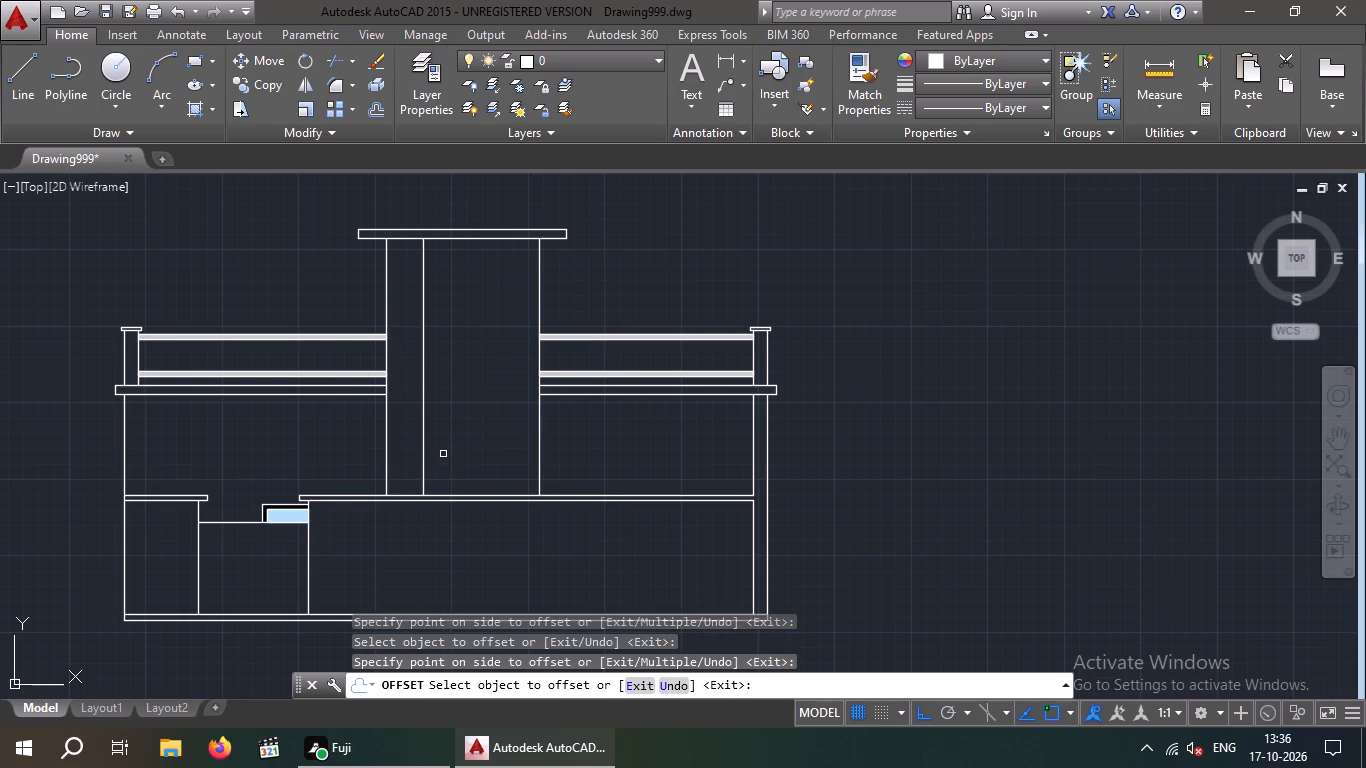
{"action": "key", "text": "Escape"}
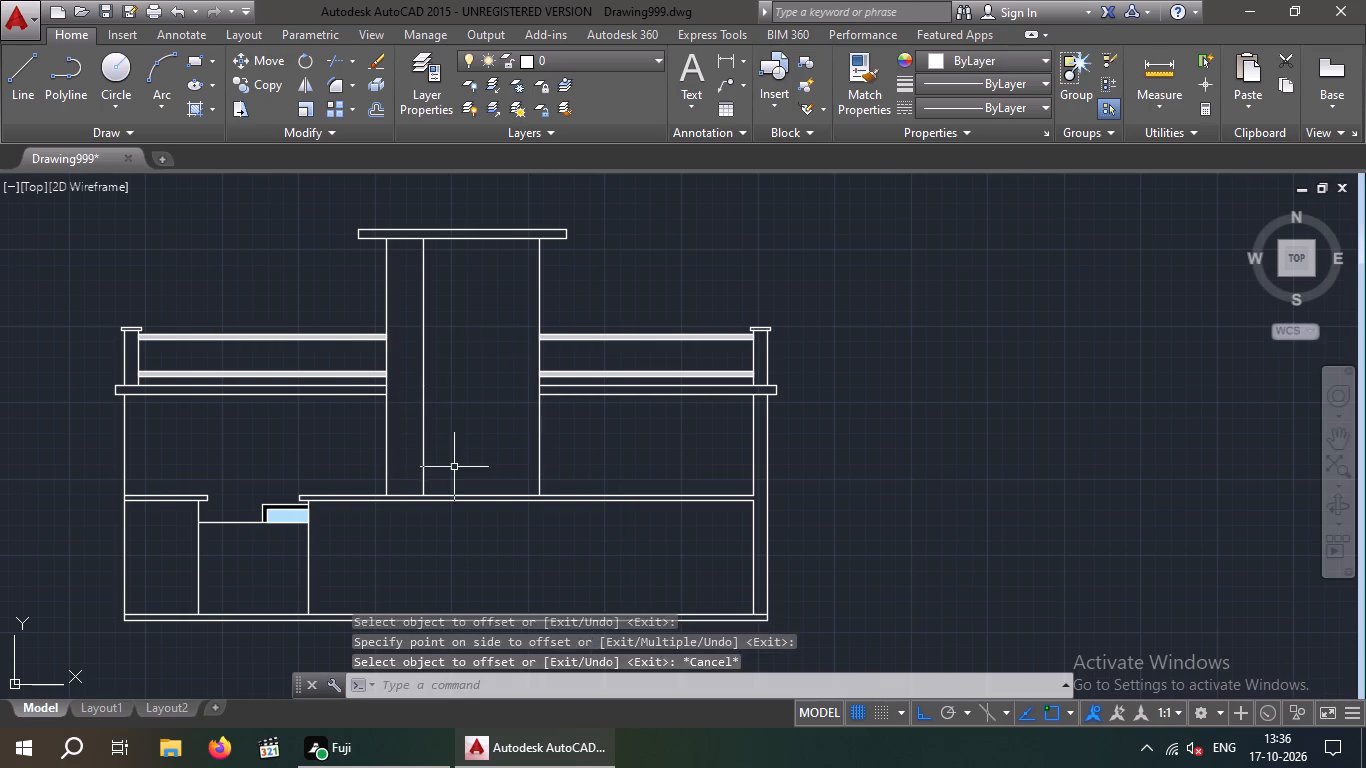
{"action": "key", "text": "Escape"}
{"action": "key", "text": "Escape"}
Offset the lower edge of the tower's top slab 2' downward.
{"action": "key", "text": "o"}
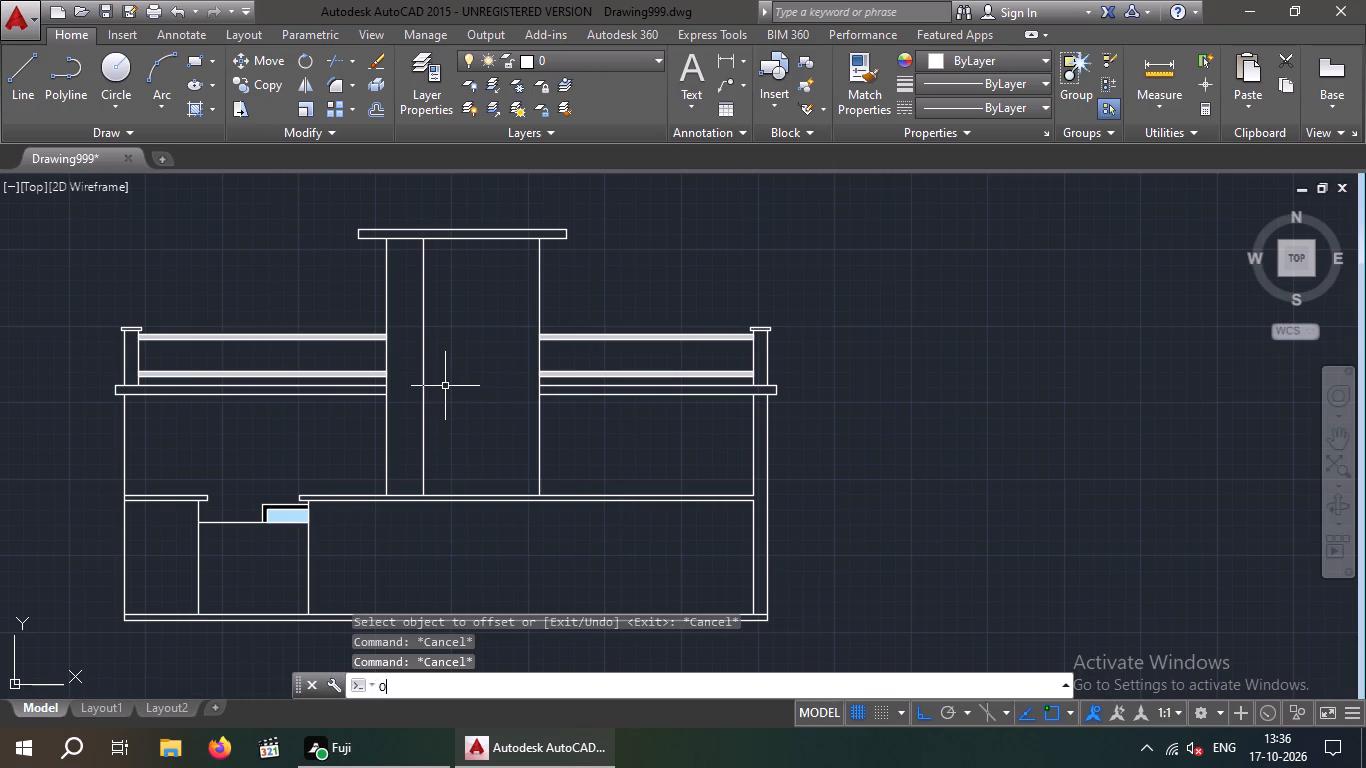
{"action": "key", "text": "Return"}
{"action": "key", "text": "space"}
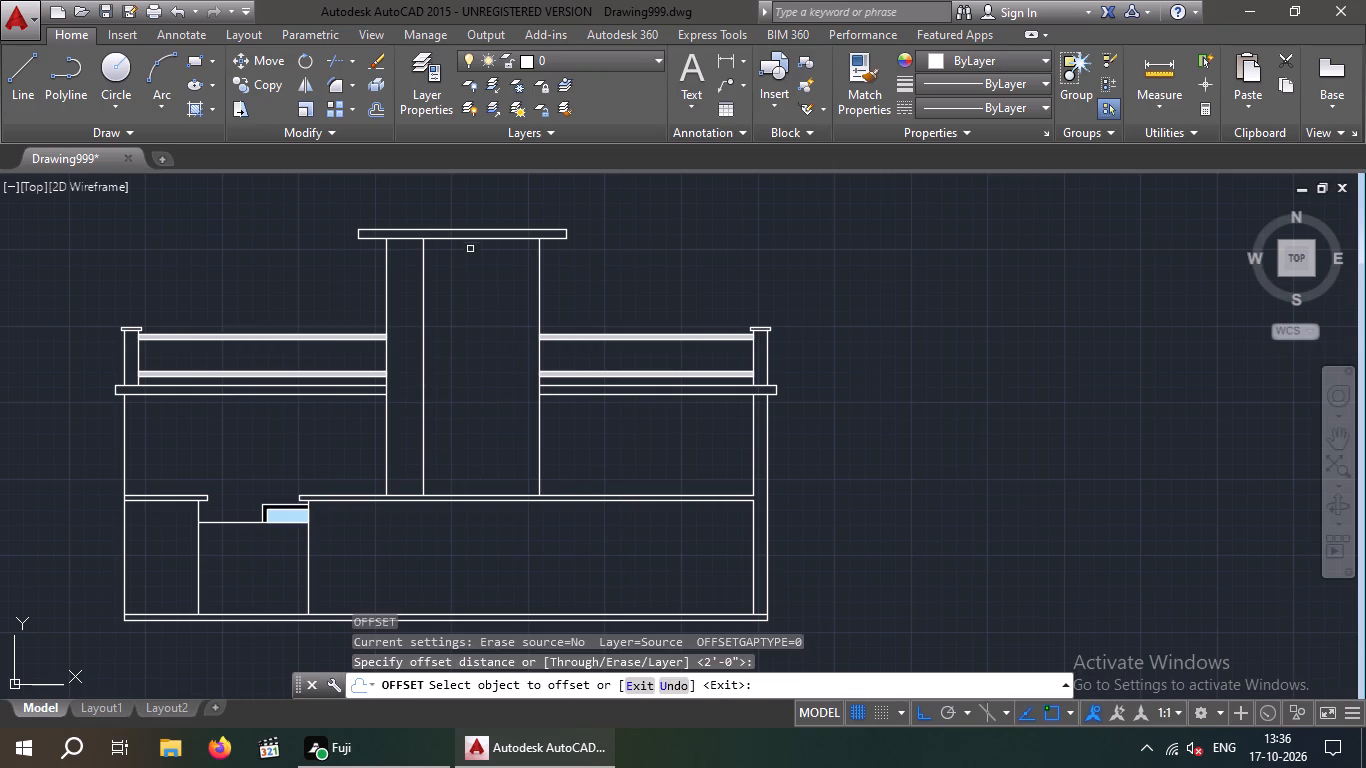
{"action": "left_click_drag", "start_coordinate": [469, 239], "coordinate": [469, 248]}
{"action": "left_click", "coordinate": [475, 297]}
{"action": "key", "text": "Escape"}
{"action": "key", "text": "Escape"}
{"action": "key", "text": "Escape"}
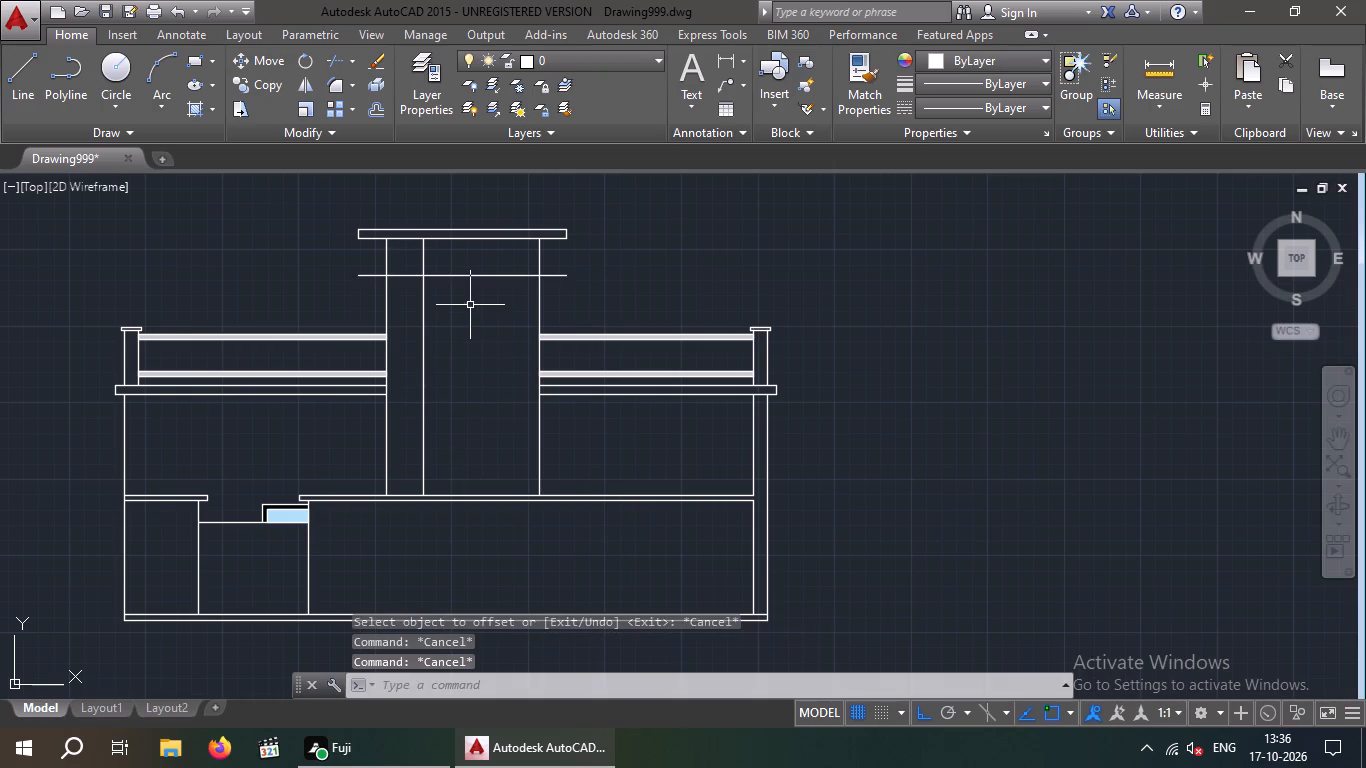
Offset the new horizontal line in the tower 9" downward and both segments of the new inner vertical line 9" further inward.
{"action": "key", "text": "o"}
{"action": "key", "text": "Return"}
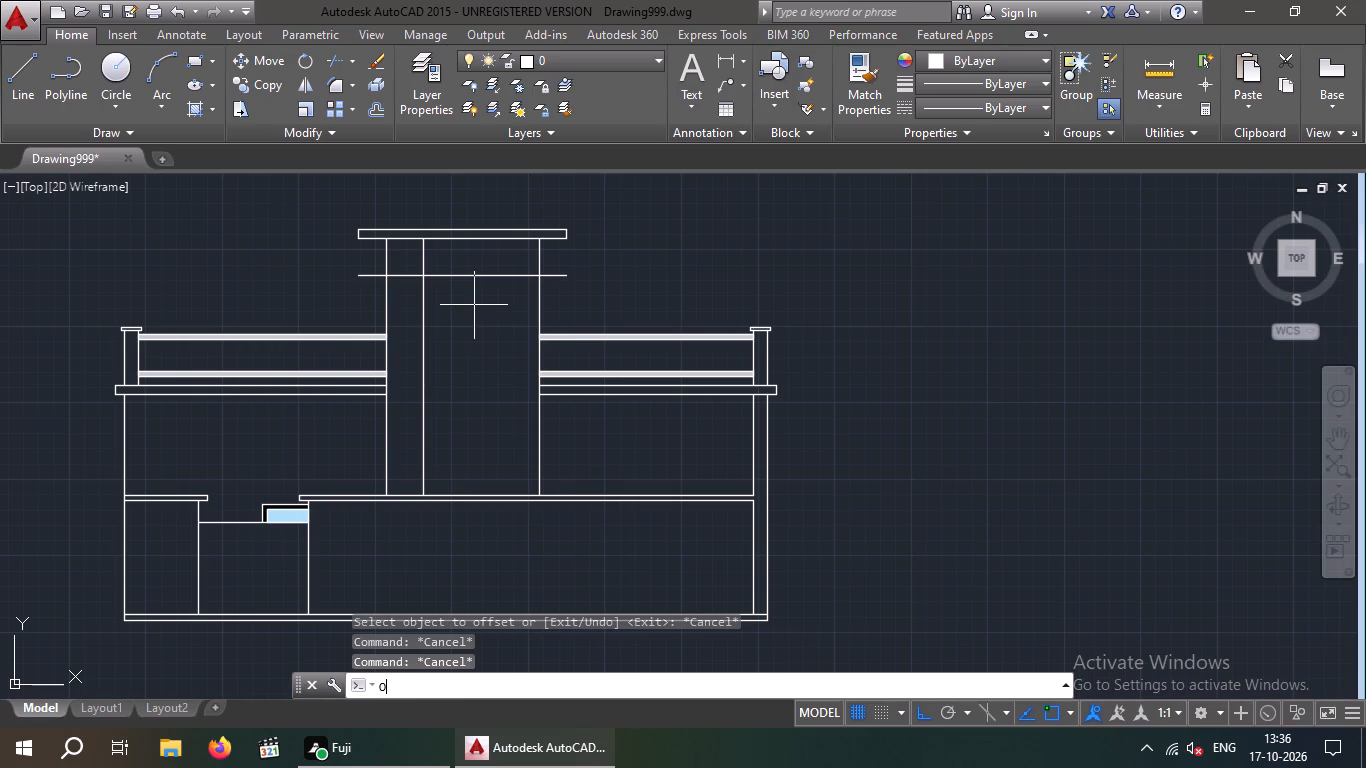
{"action": "key", "text": "9"}
{"action": "key", "text": "shift+quotedbl"}
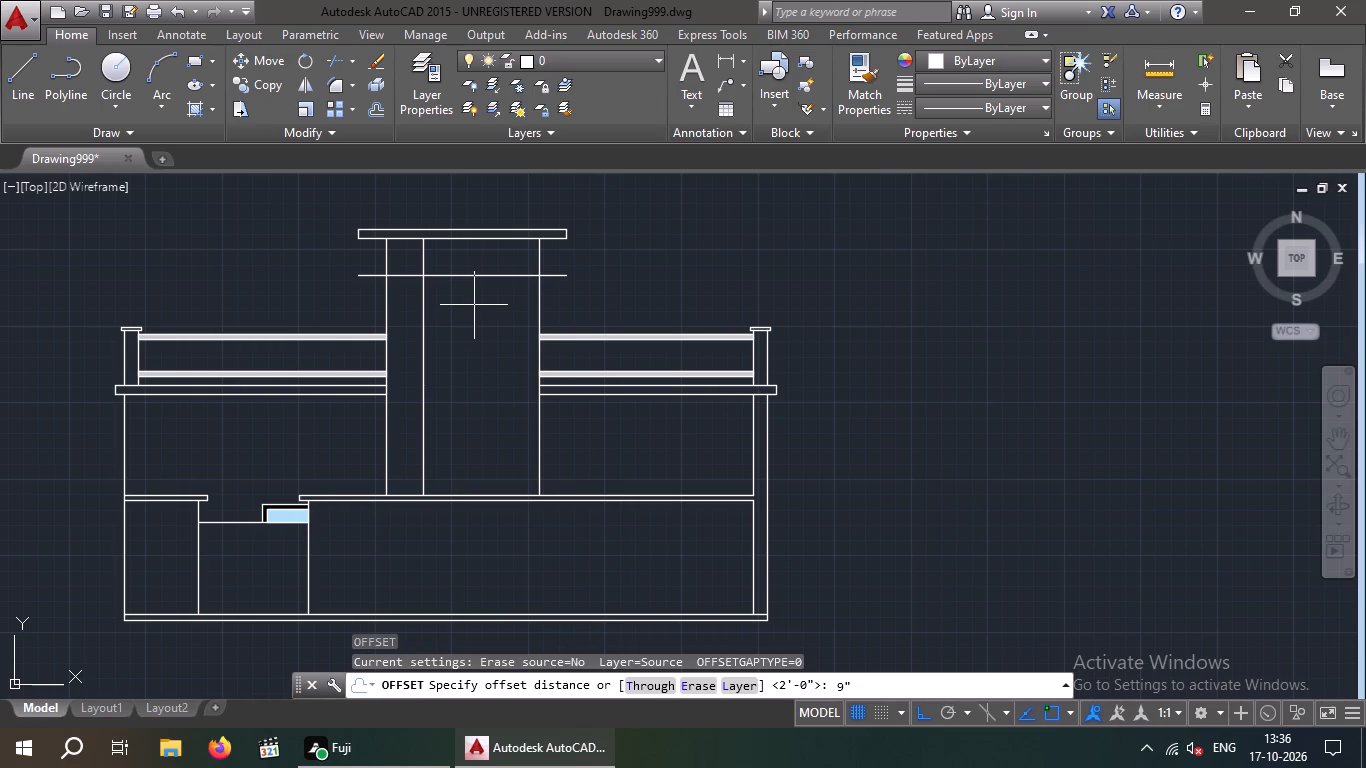
{"action": "key", "text": "Return"}
{"action": "left_click_drag", "start_coordinate": [479, 275], "coordinate": [480, 298]}
{"action": "left_click", "coordinate": [482, 314]}
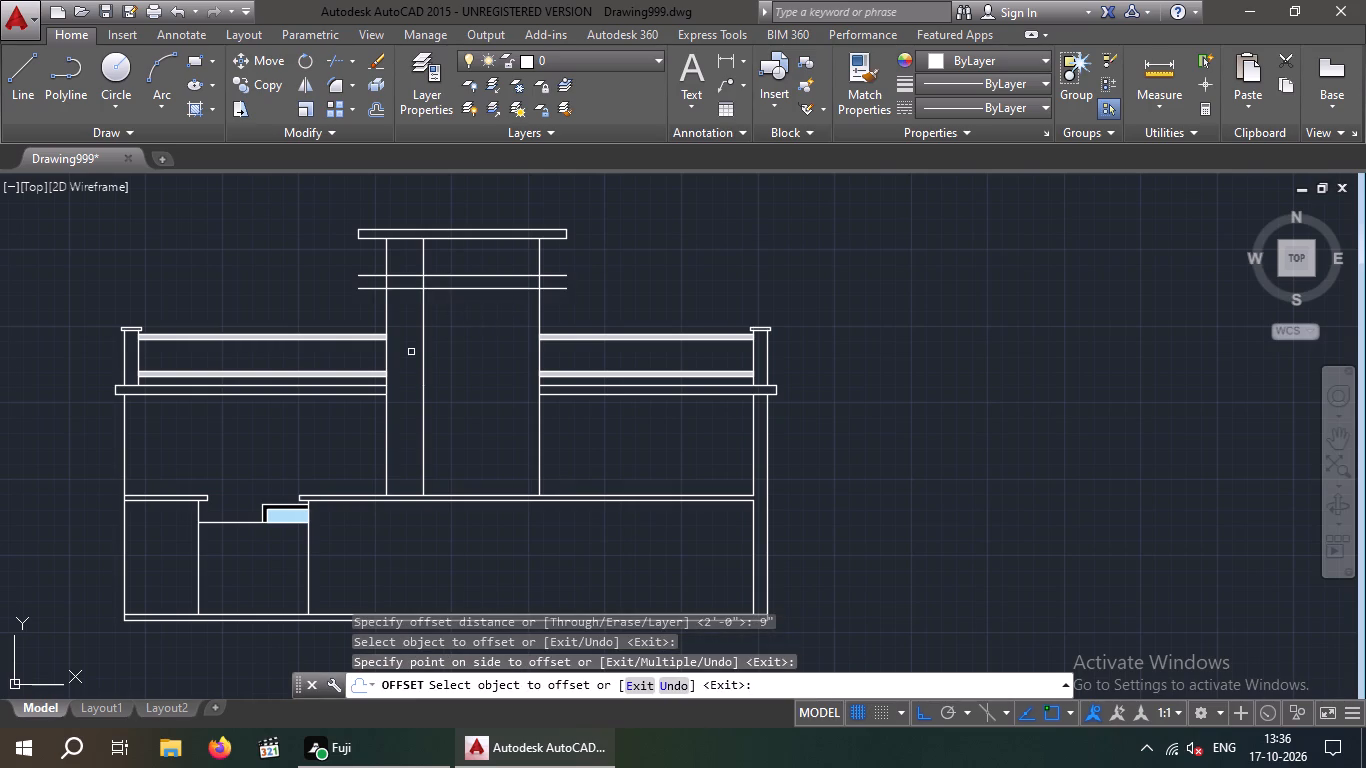
{"action": "left_click", "coordinate": [424, 342]}
{"action": "left_click", "coordinate": [467, 342]}
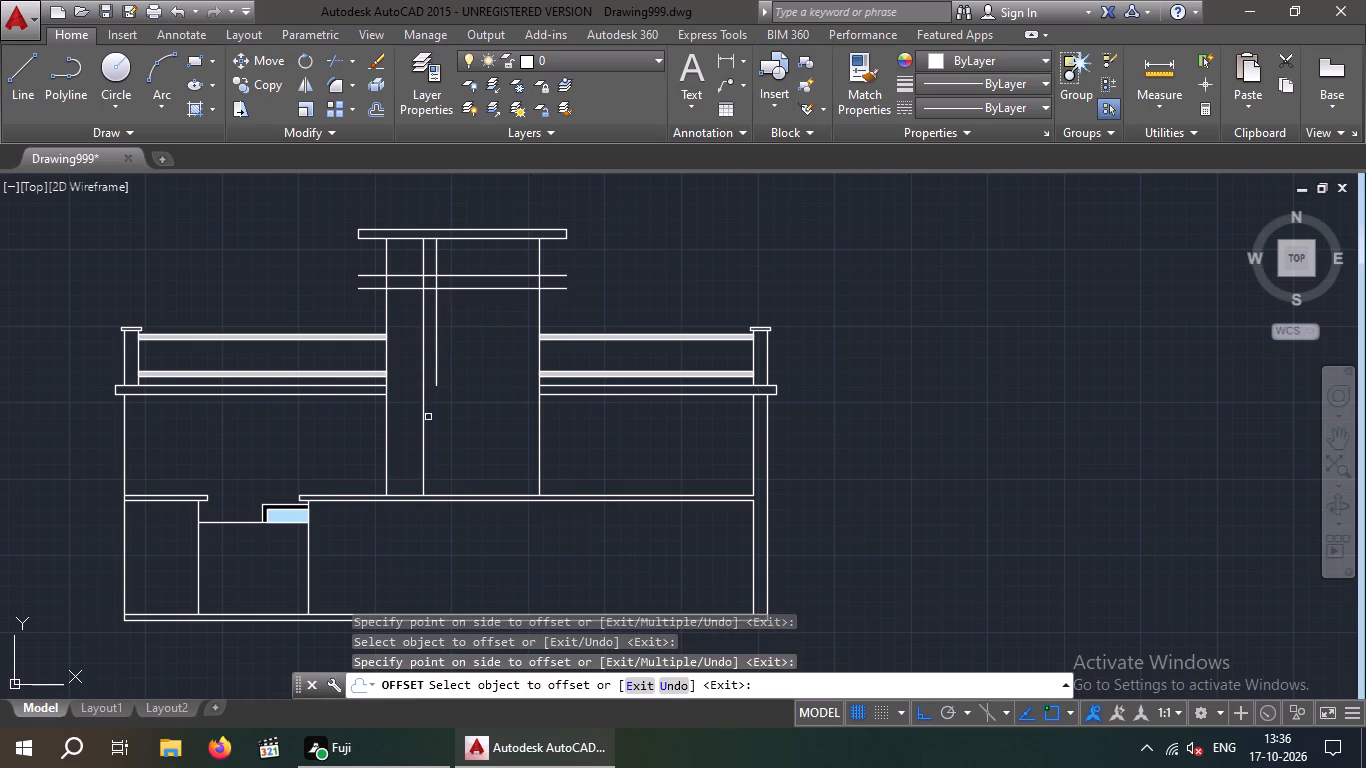
{"action": "left_click", "coordinate": [423, 419]}
{"action": "left_click", "coordinate": [443, 419]}
{"action": "key", "text": "Escape"}
{"action": "key", "text": "Escape"}
{"action": "key", "text": "Escape"}
Trim the overhanging and crossing ends of the offset lines to leave an L-shaped band inside the tower, meeting its right wall.
{"action": "type", "text": "TR"}
{"action": "key", "text": "space"}
{"action": "key", "text": "space"}
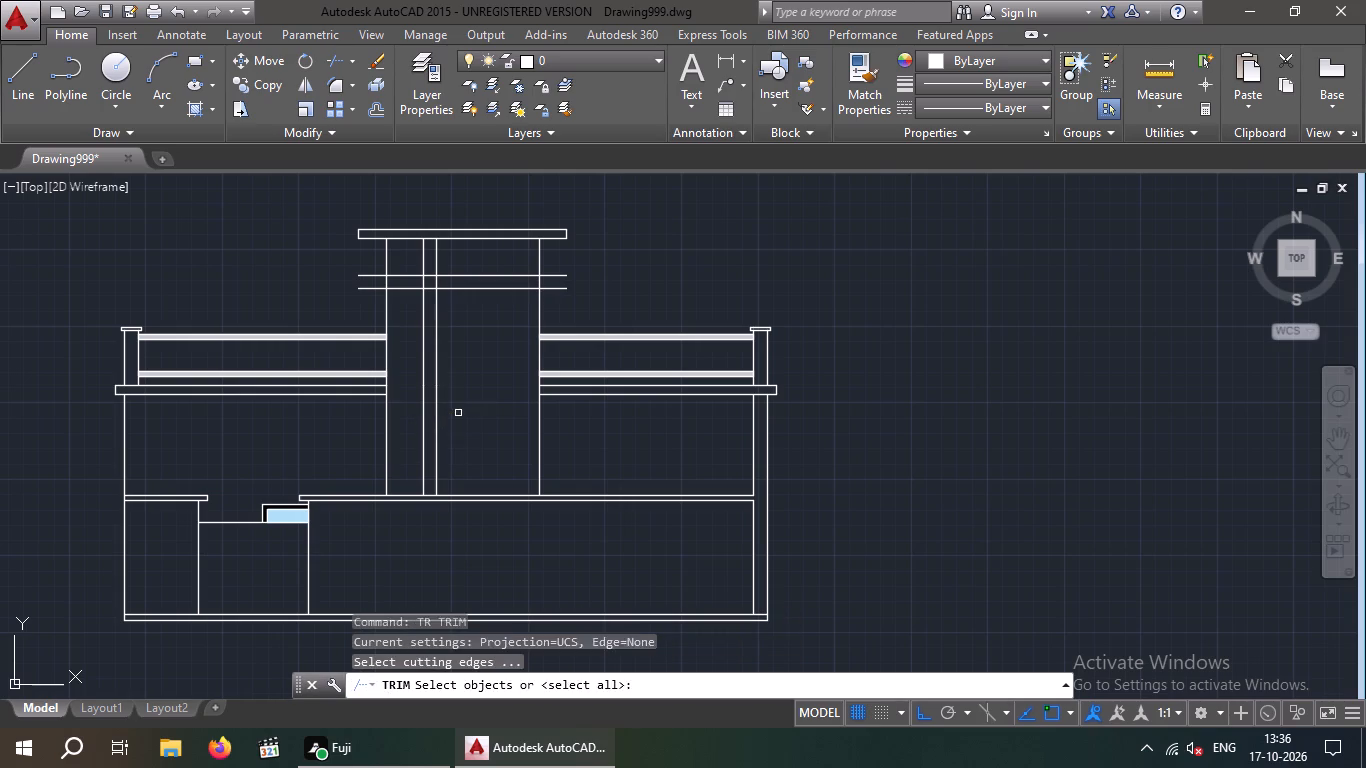
{"action": "scroll", "coordinate": [484, 321], "scroll_direction": "up", "scroll_amount": 2}
{"action": "left_click", "coordinate": [686, 283]}
{"action": "left_click", "coordinate": [656, 194]}
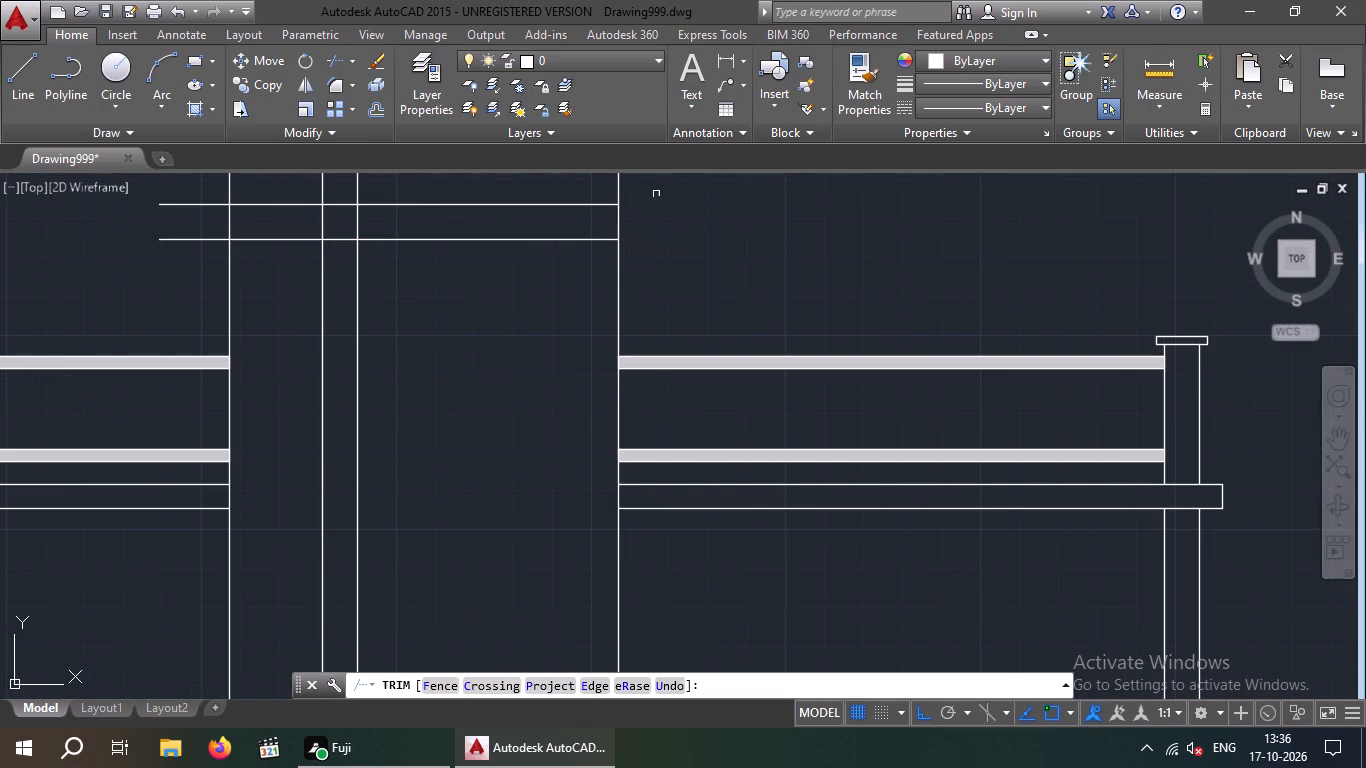
{"action": "middle_click_drag", "start_coordinate": [419, 383], "coordinate": [504, 498]}
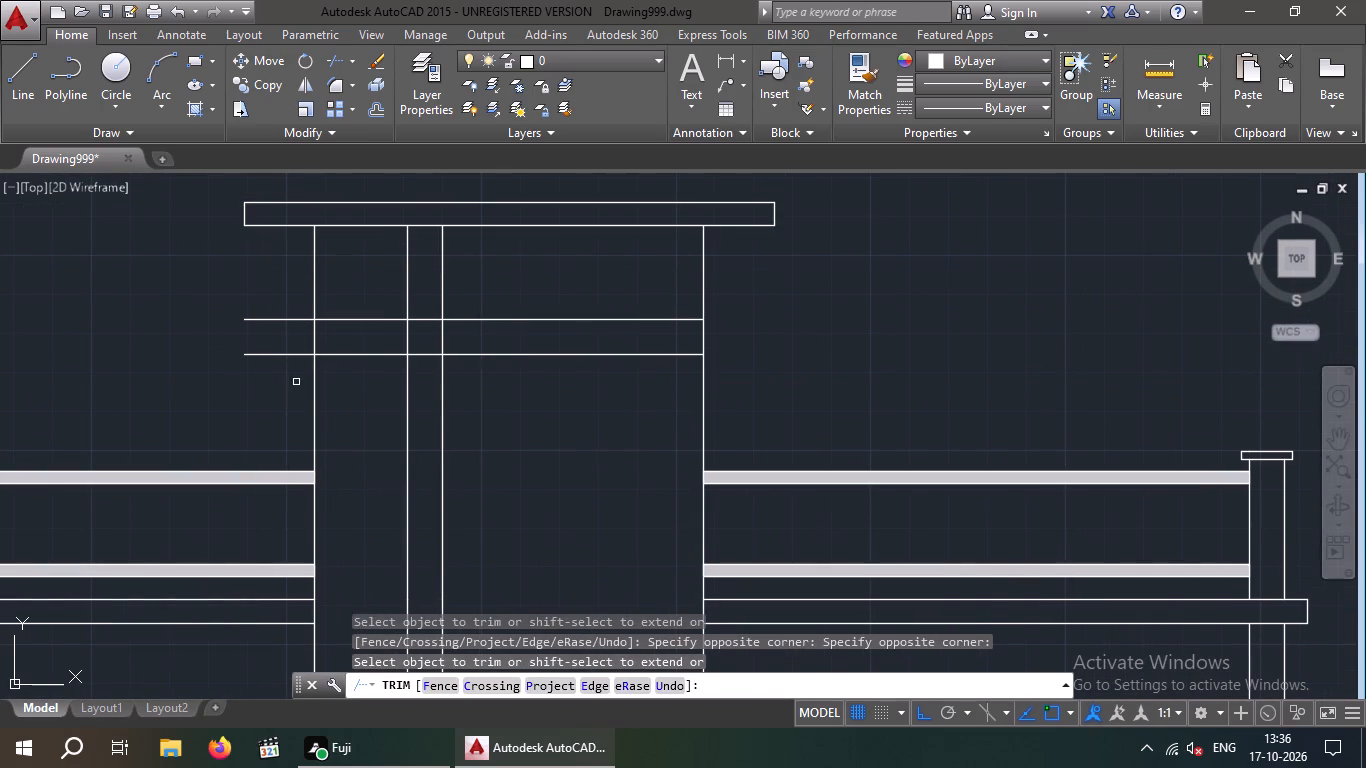
{"action": "left_click_drag", "start_coordinate": [296, 382], "coordinate": [291, 369]}
{"action": "left_click", "coordinate": [276, 288]}
{"action": "left_click_drag", "start_coordinate": [365, 412], "coordinate": [359, 369]}
{"action": "left_click", "coordinate": [359, 298]}
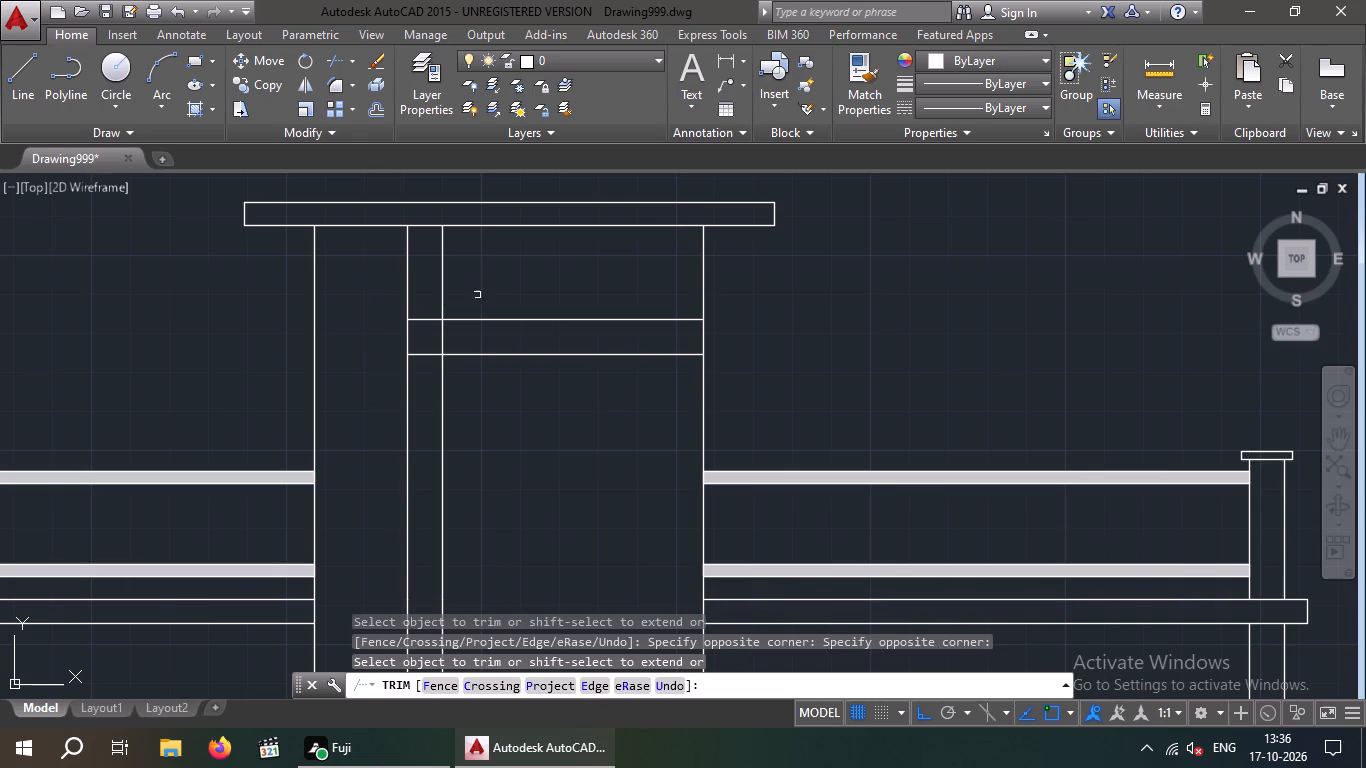
{"action": "left_click_drag", "start_coordinate": [495, 266], "coordinate": [401, 282]}
{"action": "left_click", "coordinate": [355, 292]}
{"action": "scroll", "coordinate": [431, 338], "scroll_direction": "up", "scroll_amount": 3}
{"action": "left_click_drag", "start_coordinate": [505, 315], "coordinate": [417, 334]}
{"action": "left_click", "coordinate": [408, 336]}
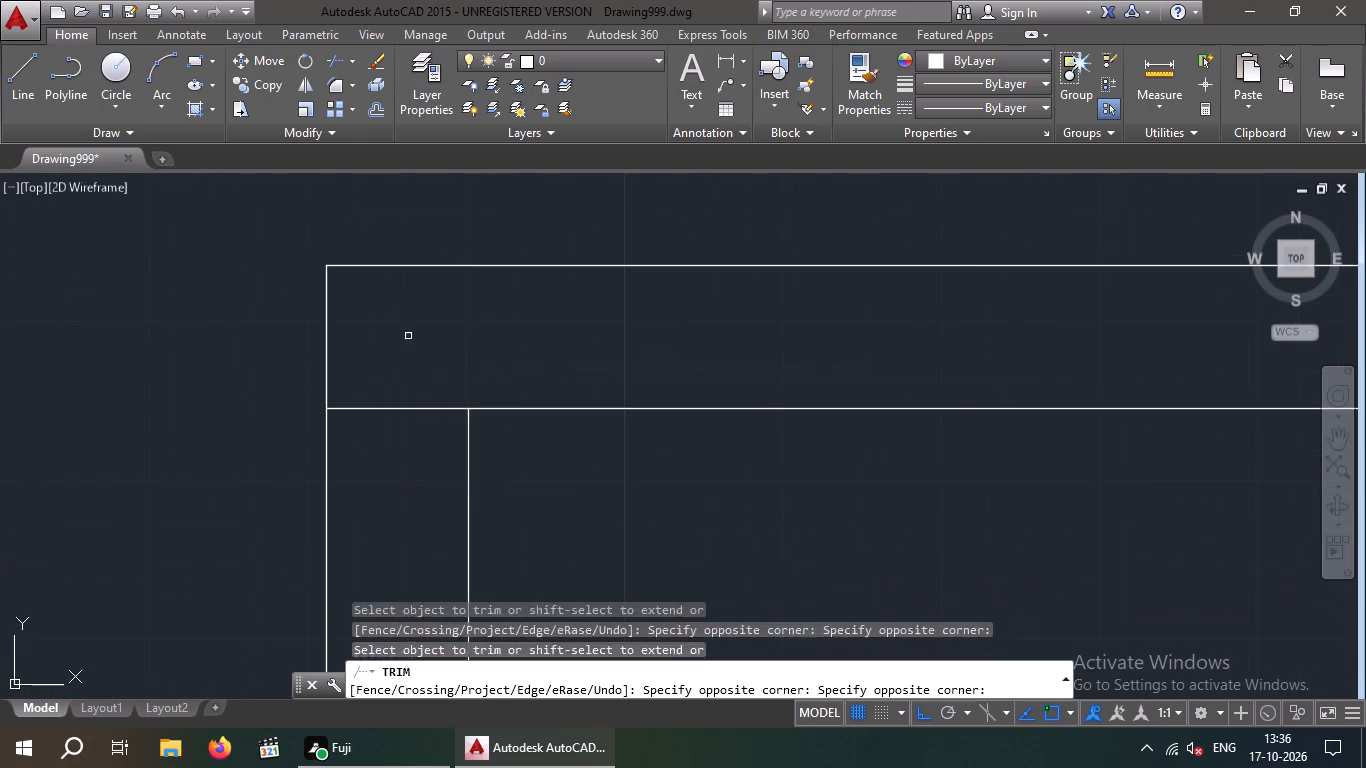
{"action": "left_click_drag", "start_coordinate": [385, 463], "coordinate": [367, 400]}
{"action": "left_click", "coordinate": [365, 354]}
{"action": "scroll", "coordinate": [366, 353], "scroll_direction": "down", "scroll_amount": 3}
{"action": "key", "text": "Escape"}
{"action": "key", "text": "Escape"}
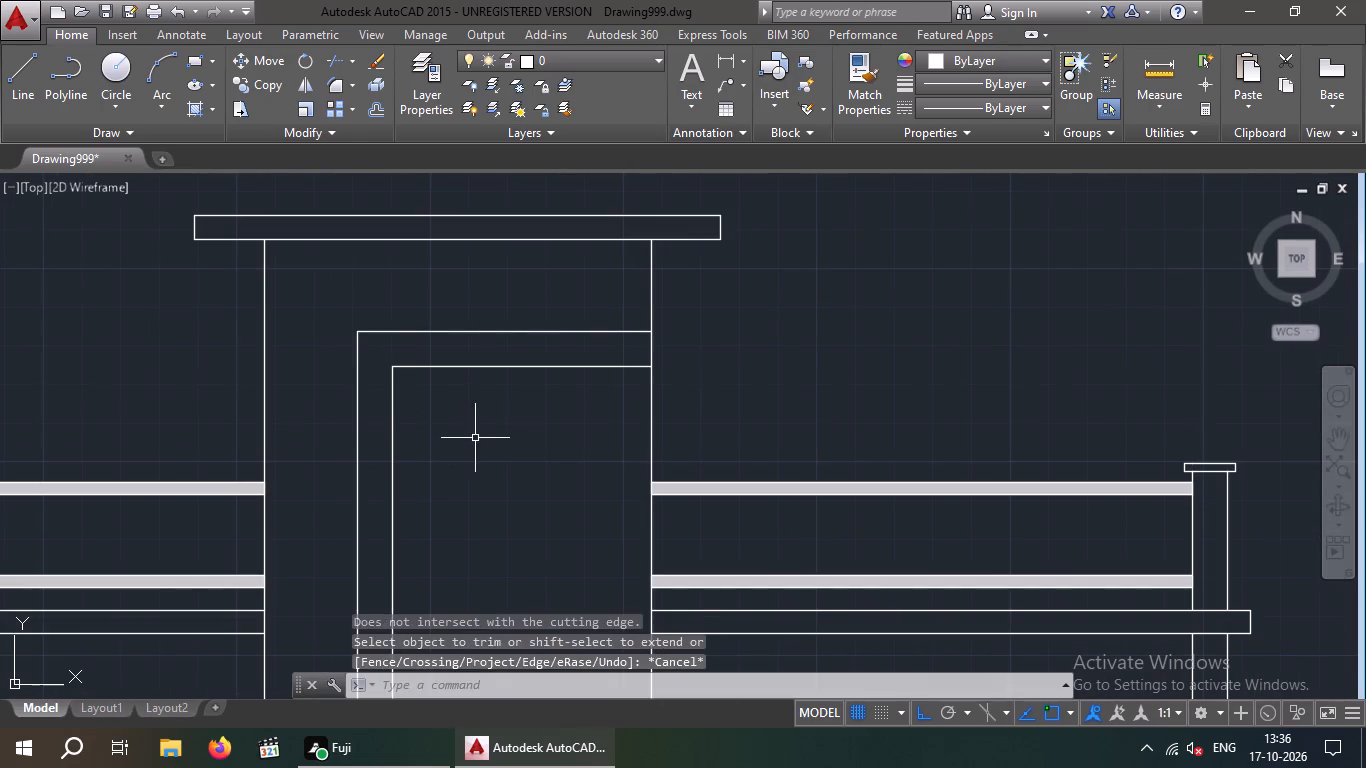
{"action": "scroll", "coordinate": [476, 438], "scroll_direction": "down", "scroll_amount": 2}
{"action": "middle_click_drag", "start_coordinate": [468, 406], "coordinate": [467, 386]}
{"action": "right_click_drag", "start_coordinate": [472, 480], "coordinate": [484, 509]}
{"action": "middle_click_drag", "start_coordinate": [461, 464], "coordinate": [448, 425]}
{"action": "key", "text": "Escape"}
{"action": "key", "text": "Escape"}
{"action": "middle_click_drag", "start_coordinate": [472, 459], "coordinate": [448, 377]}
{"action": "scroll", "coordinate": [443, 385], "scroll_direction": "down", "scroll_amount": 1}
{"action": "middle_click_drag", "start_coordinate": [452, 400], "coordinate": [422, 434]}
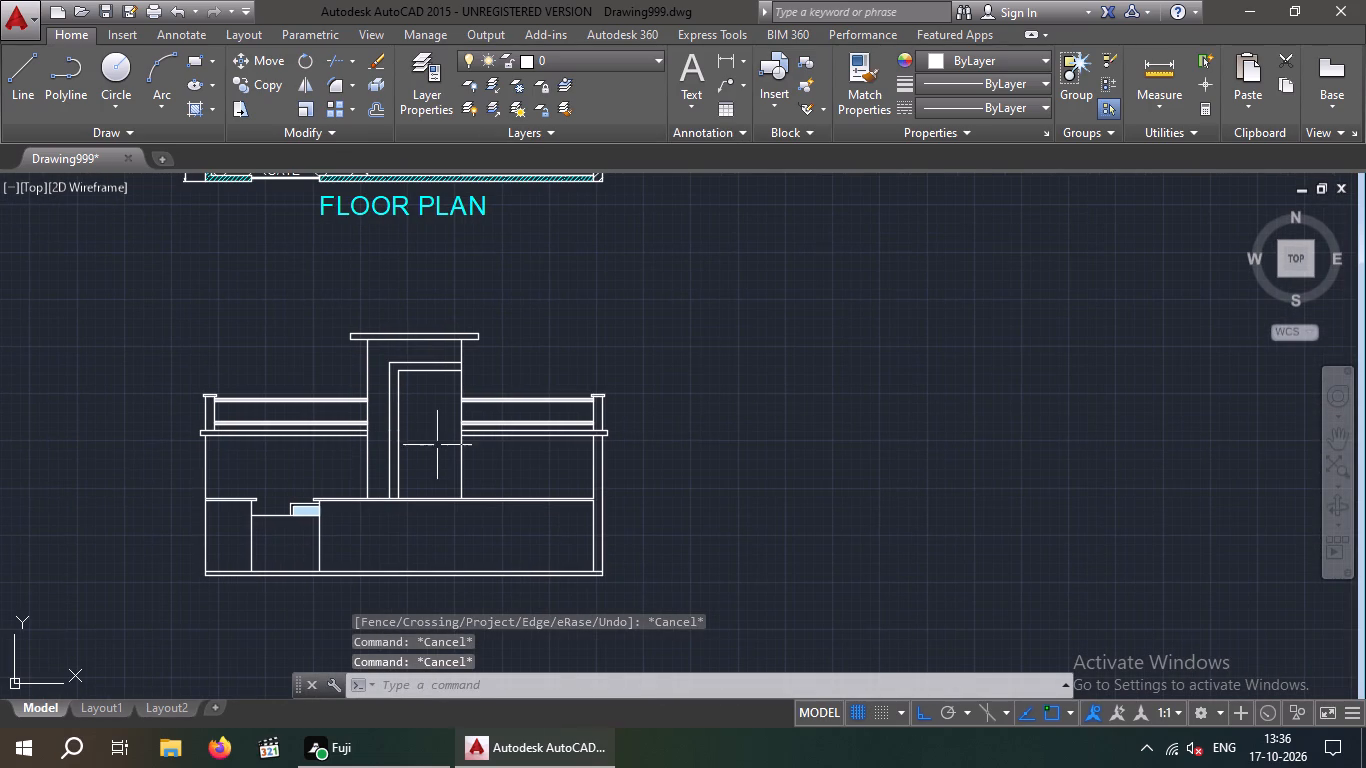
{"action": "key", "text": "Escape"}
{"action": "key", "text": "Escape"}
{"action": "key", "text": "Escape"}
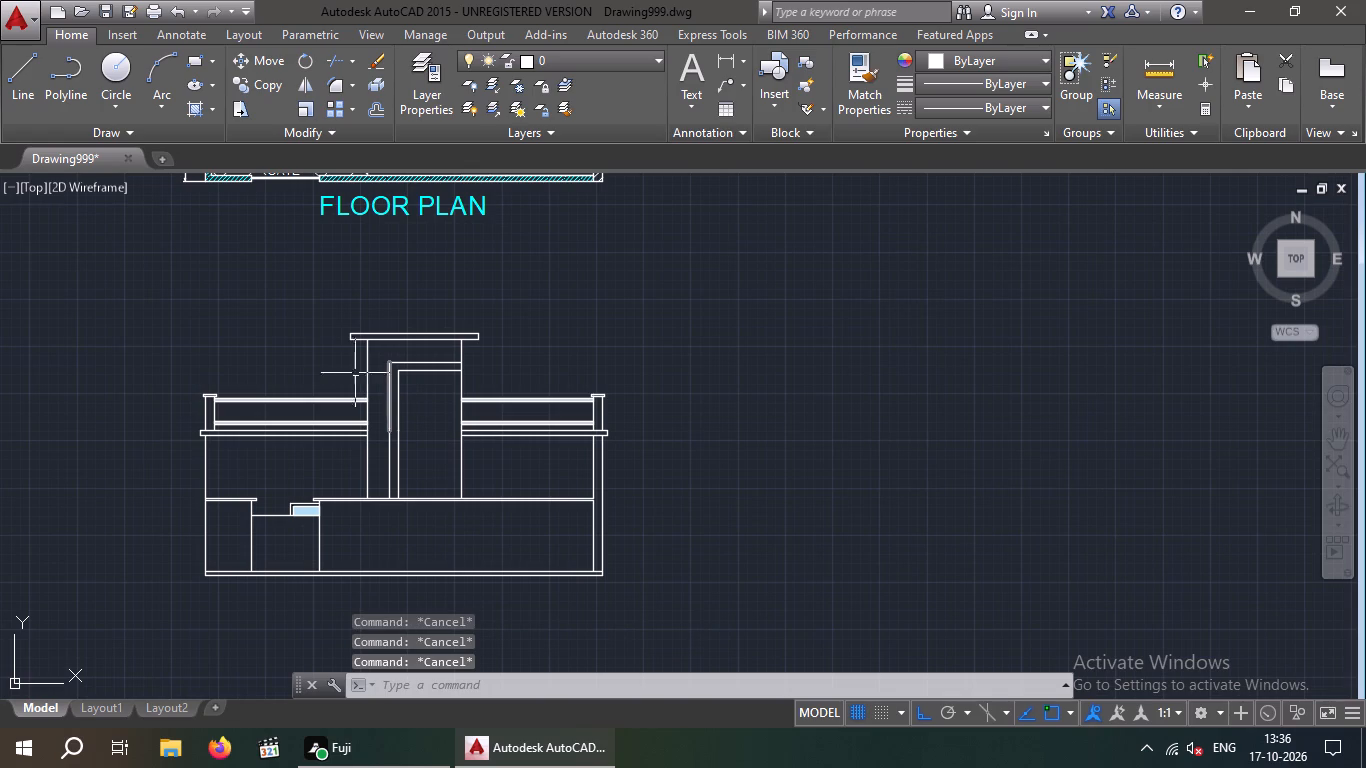
Draw a tall, narrow window rectangle inside the tower, within the L-shaped band and clear of the right wall.
{"action": "left_click", "coordinate": [194, 61]}
{"action": "scroll", "coordinate": [419, 411], "scroll_direction": "up", "scroll_amount": 2}
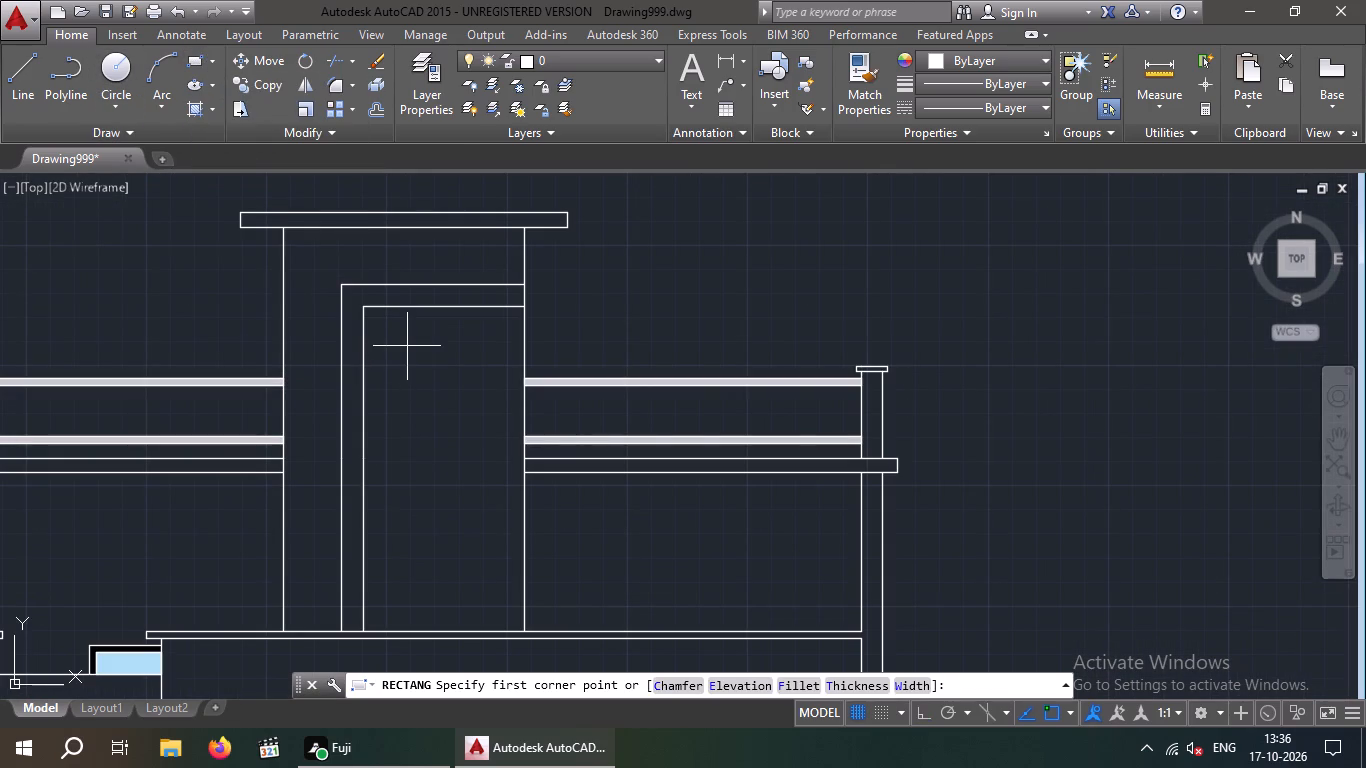
{"action": "left_click", "coordinate": [407, 346]}
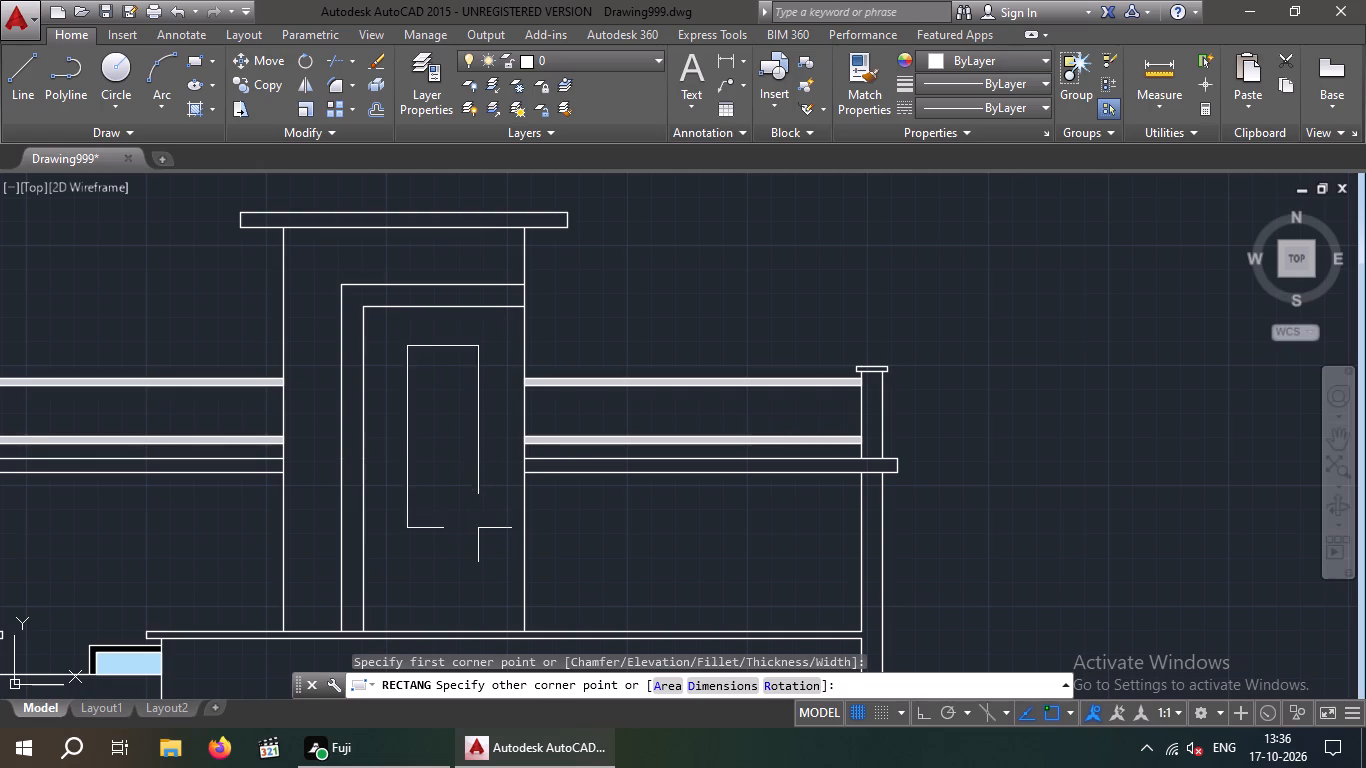
{"action": "left_click", "coordinate": [478, 529]}
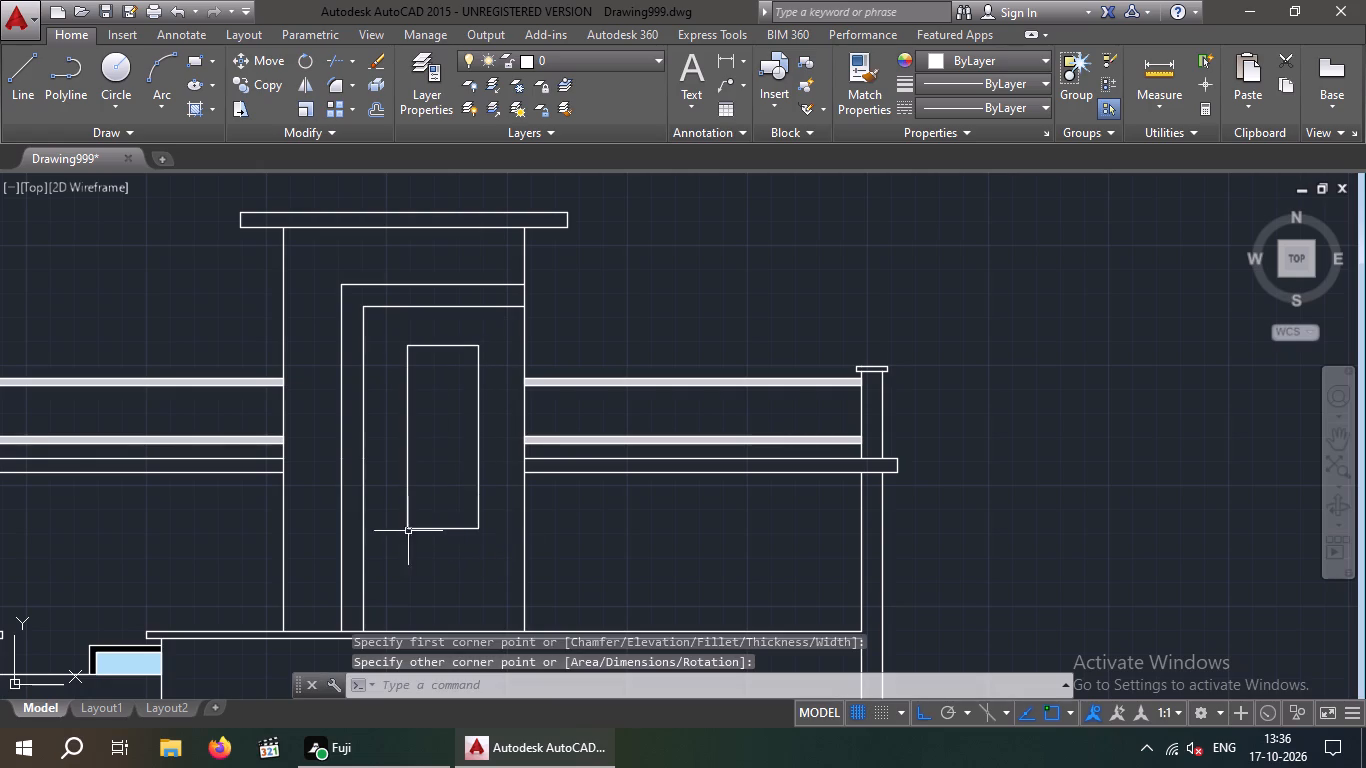
Offset the window rectangle 4" inward to form its frame.
{"action": "key", "text": "Escape"}
{"action": "key", "text": "Escape"}
{"action": "key", "text": "o"}
{"action": "key", "text": "Return"}
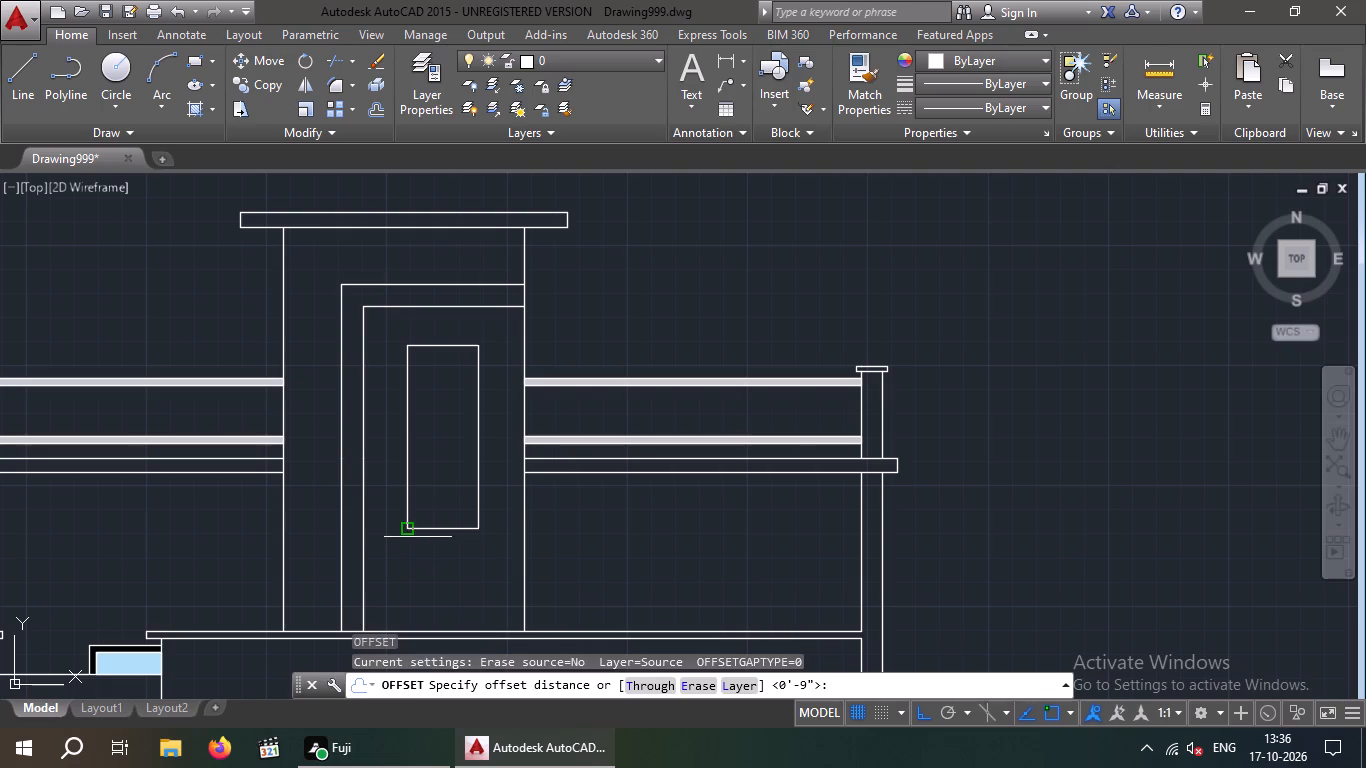
{"action": "key", "text": "4"}
{"action": "key", "text": "shift+quotedbl"}
{"action": "key", "text": "Return"}
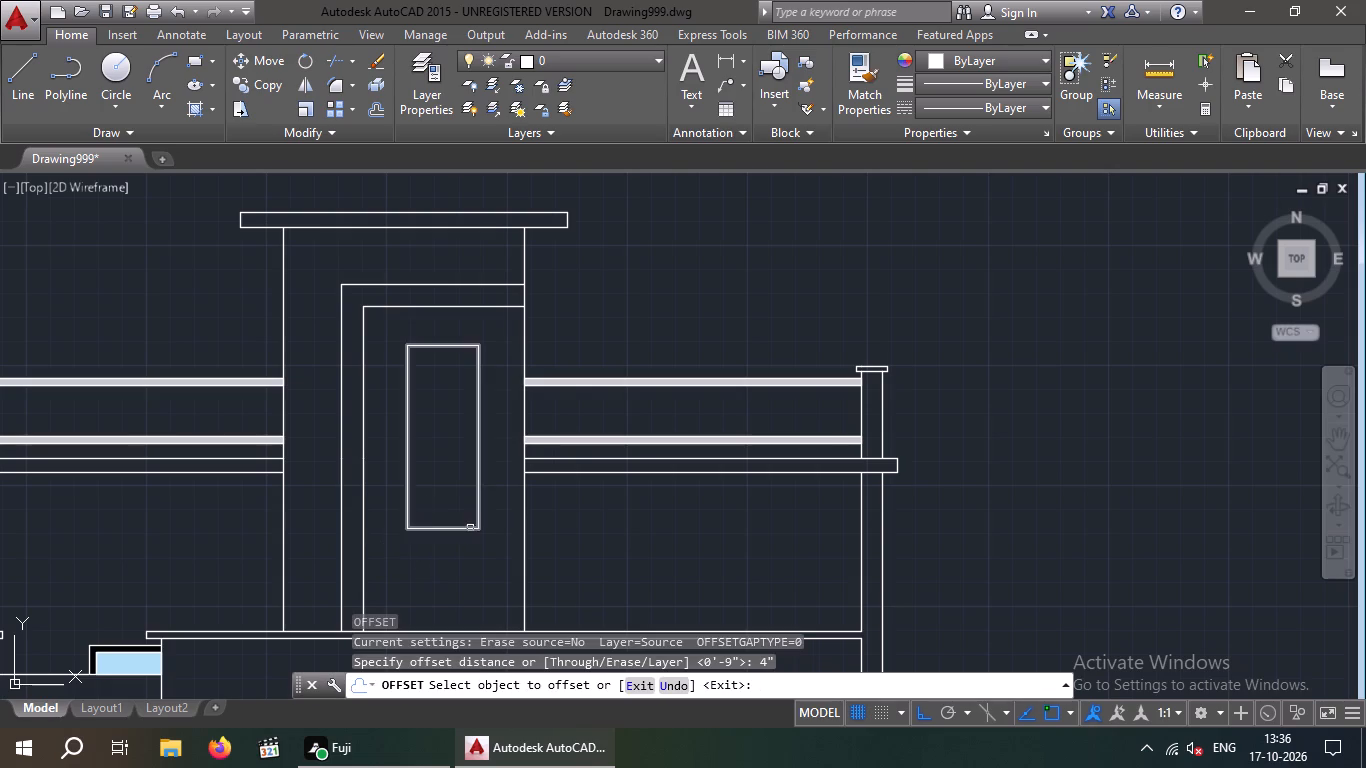
{"action": "left_click", "coordinate": [448, 530]}
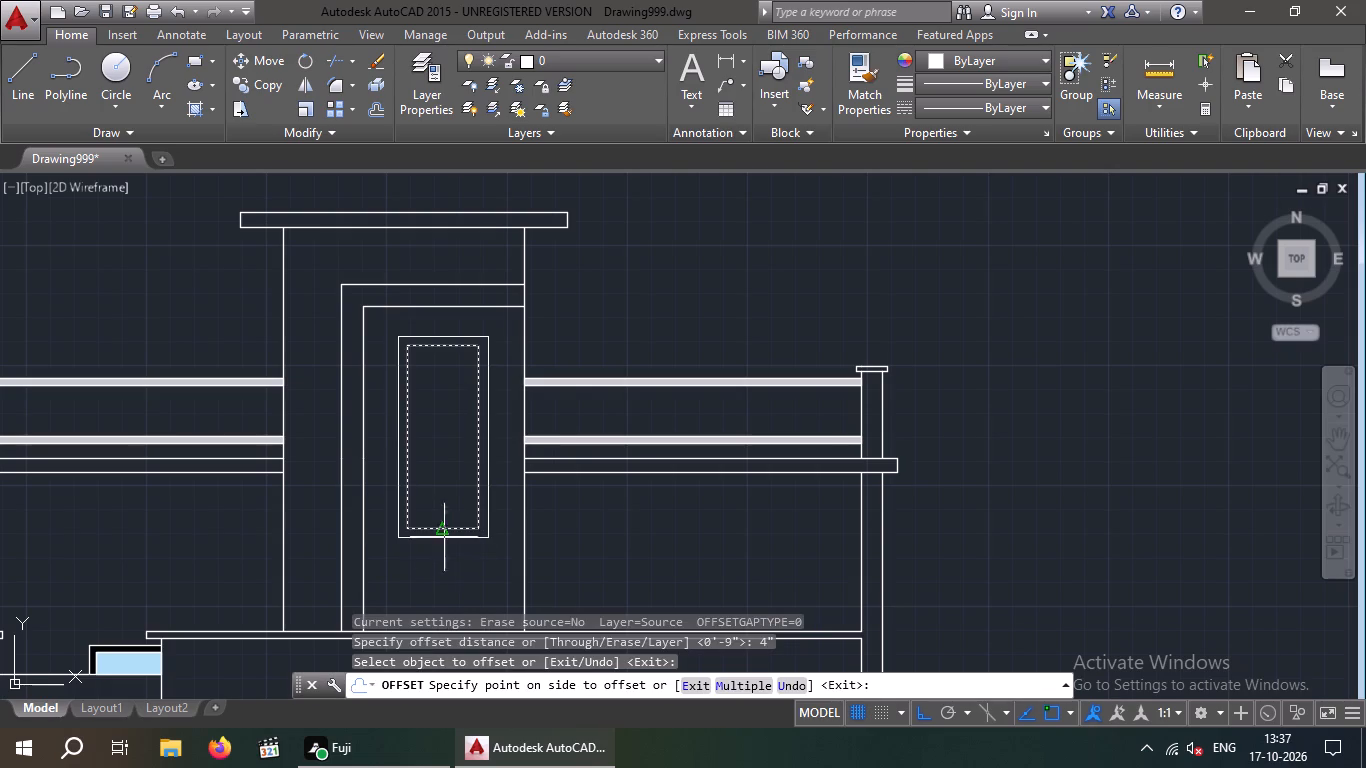
{"action": "left_click", "coordinate": [434, 522]}
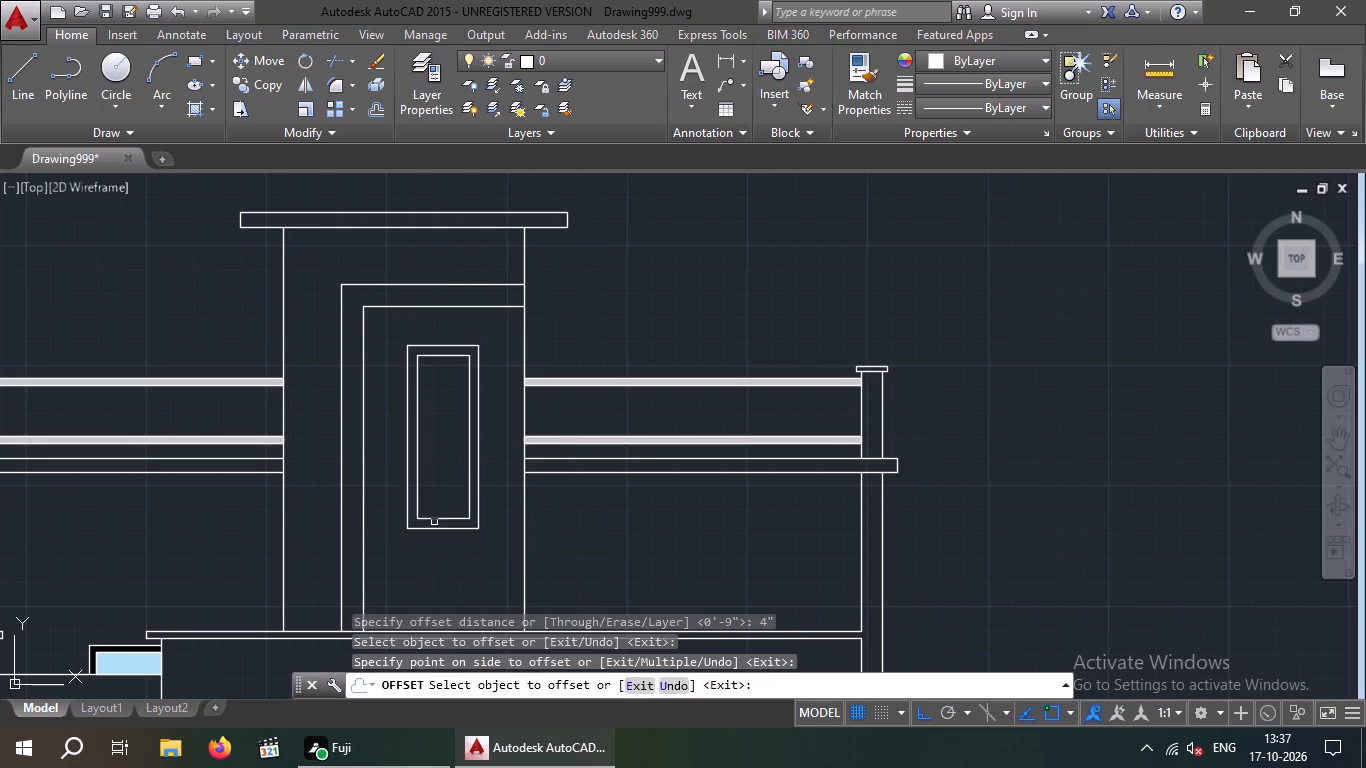
{"action": "middle_click_drag", "start_coordinate": [419, 547], "coordinate": [387, 355]}
{"action": "middle_click_drag", "start_coordinate": [389, 384], "coordinate": [417, 479]}
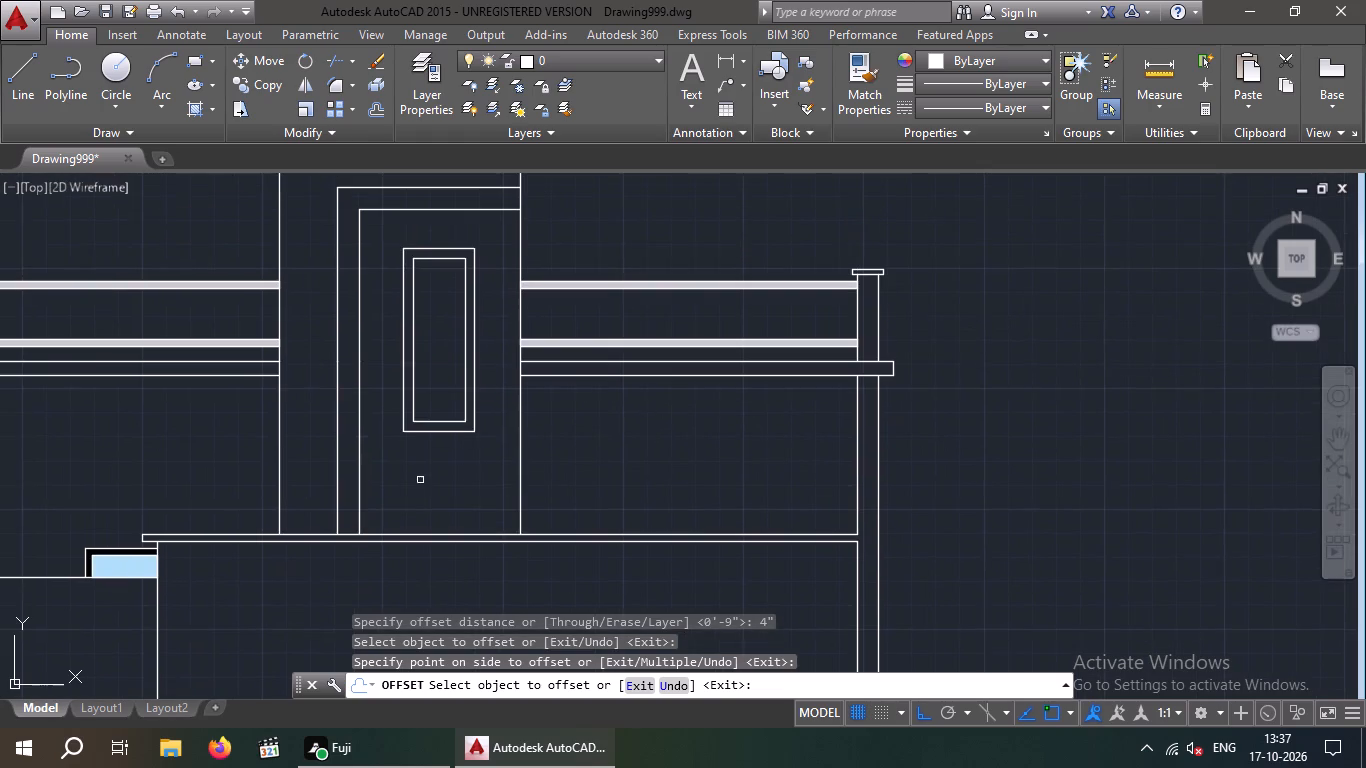
{"action": "key", "text": "Escape"}
{"action": "key", "text": "Escape"}
With Ortho off, draw three short parallel diagonal glass lines in the upper part of the window pane, the middle one longest.
{"action": "middle_click_drag", "start_coordinate": [428, 459], "coordinate": [518, 450]}
{"action": "scroll", "coordinate": [498, 456], "scroll_direction": "down", "scroll_amount": 1}
{"action": "middle_click_drag", "start_coordinate": [481, 469], "coordinate": [445, 501]}
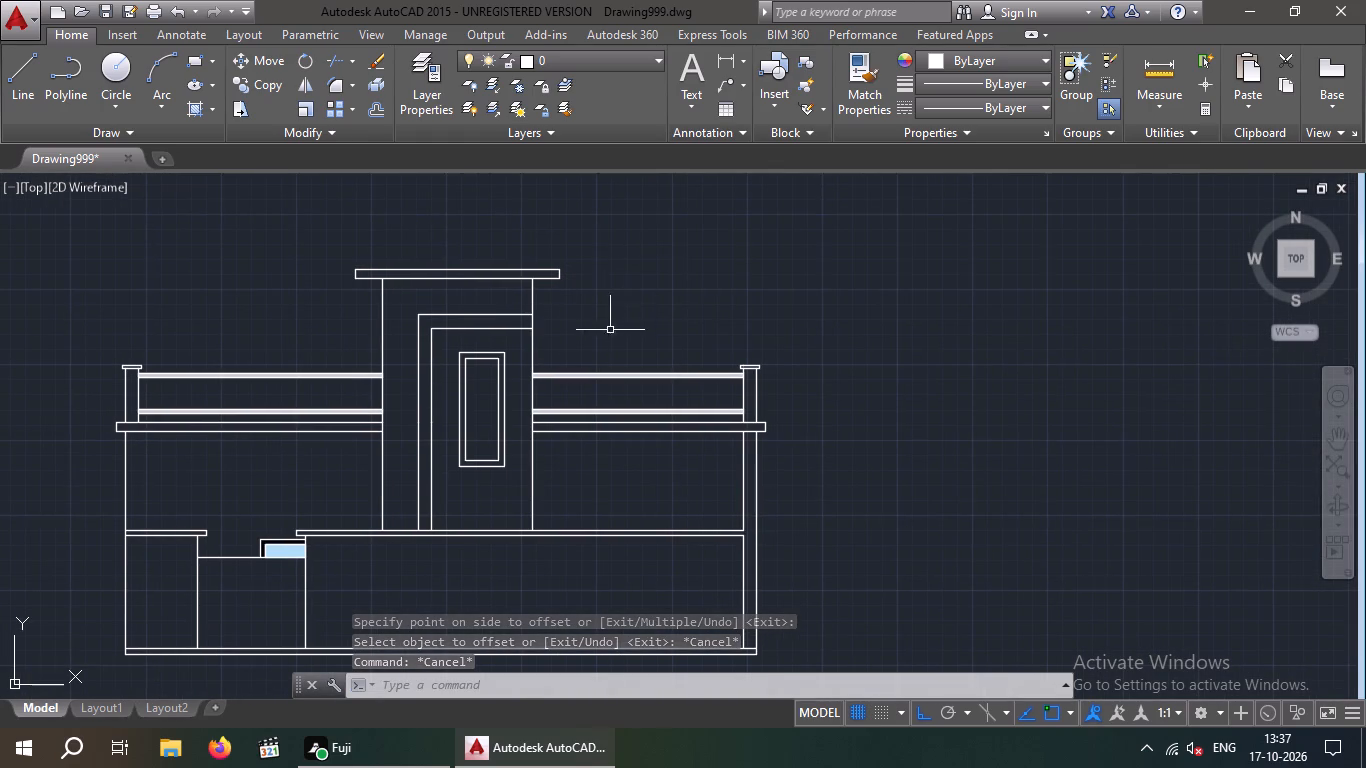
{"action": "left_click", "coordinate": [30, 74]}
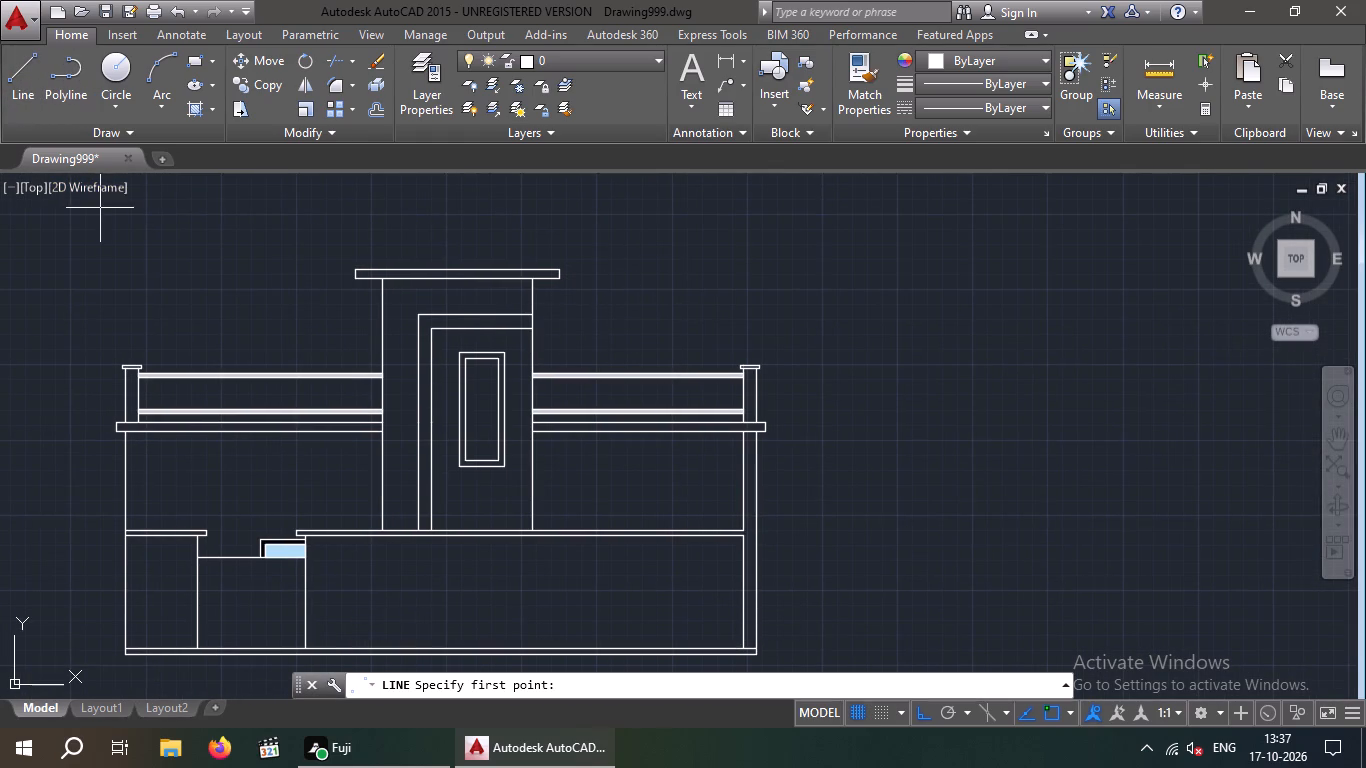
{"action": "left_click", "coordinate": [922, 718]}
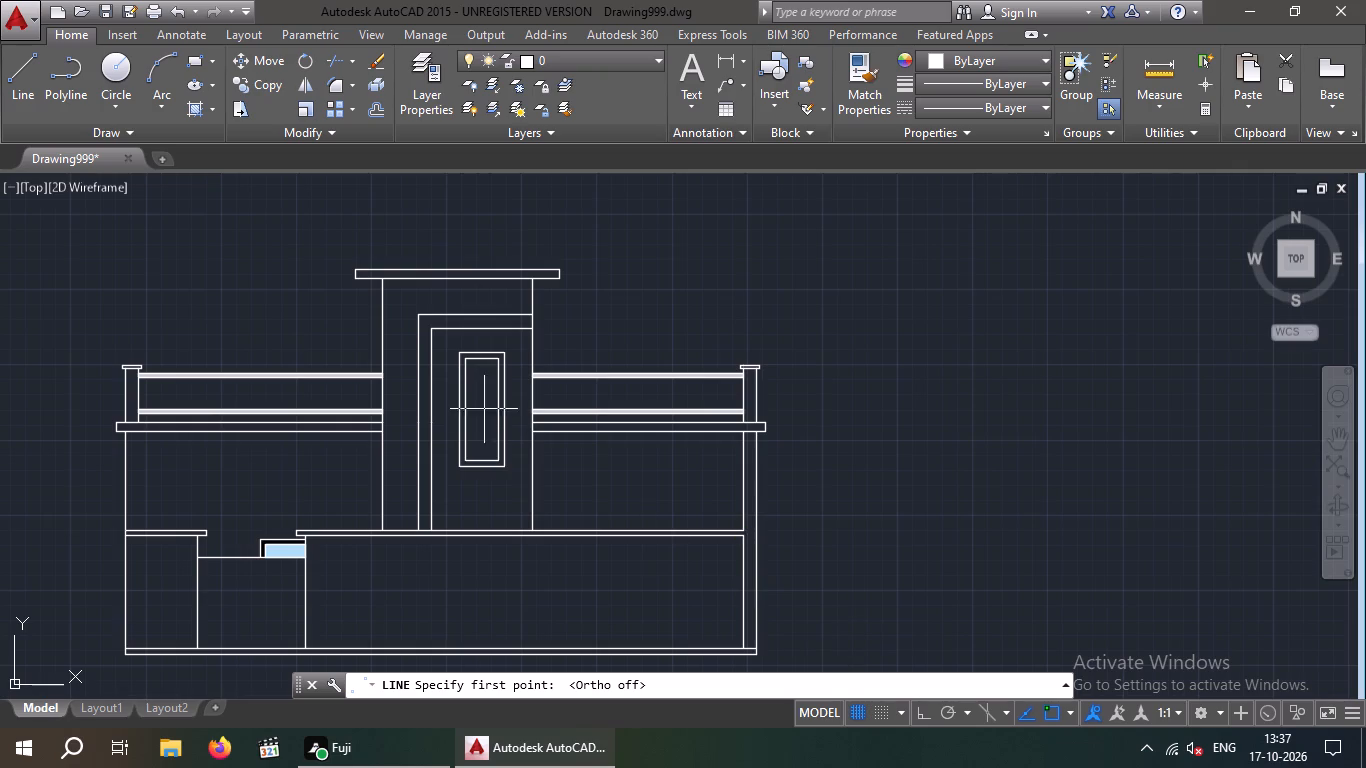
{"action": "scroll", "coordinate": [482, 393], "scroll_direction": "up", "scroll_amount": 5}
{"action": "scroll", "coordinate": [487, 491], "scroll_direction": "down", "scroll_amount": 1}
{"action": "middle_click_drag", "start_coordinate": [487, 499], "coordinate": [475, 572]}
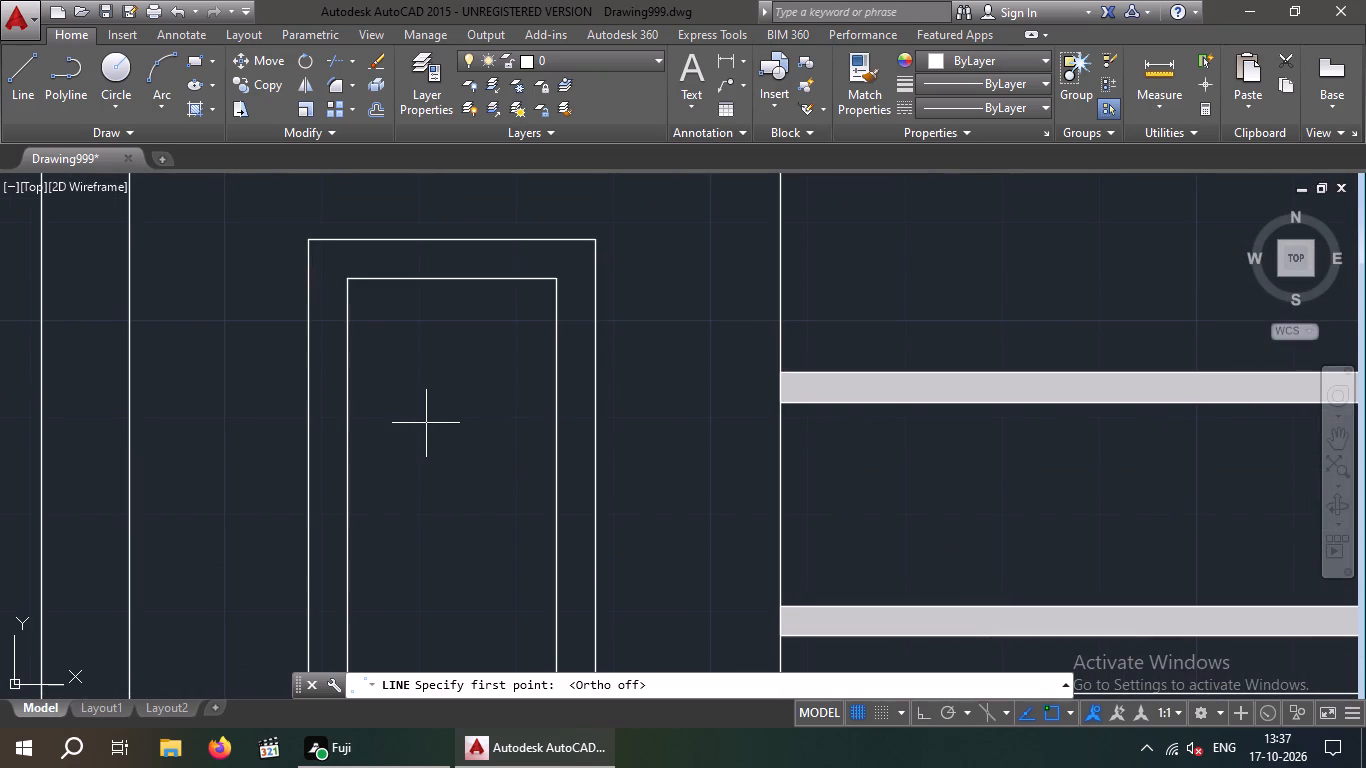
{"action": "left_click", "coordinate": [420, 415]}
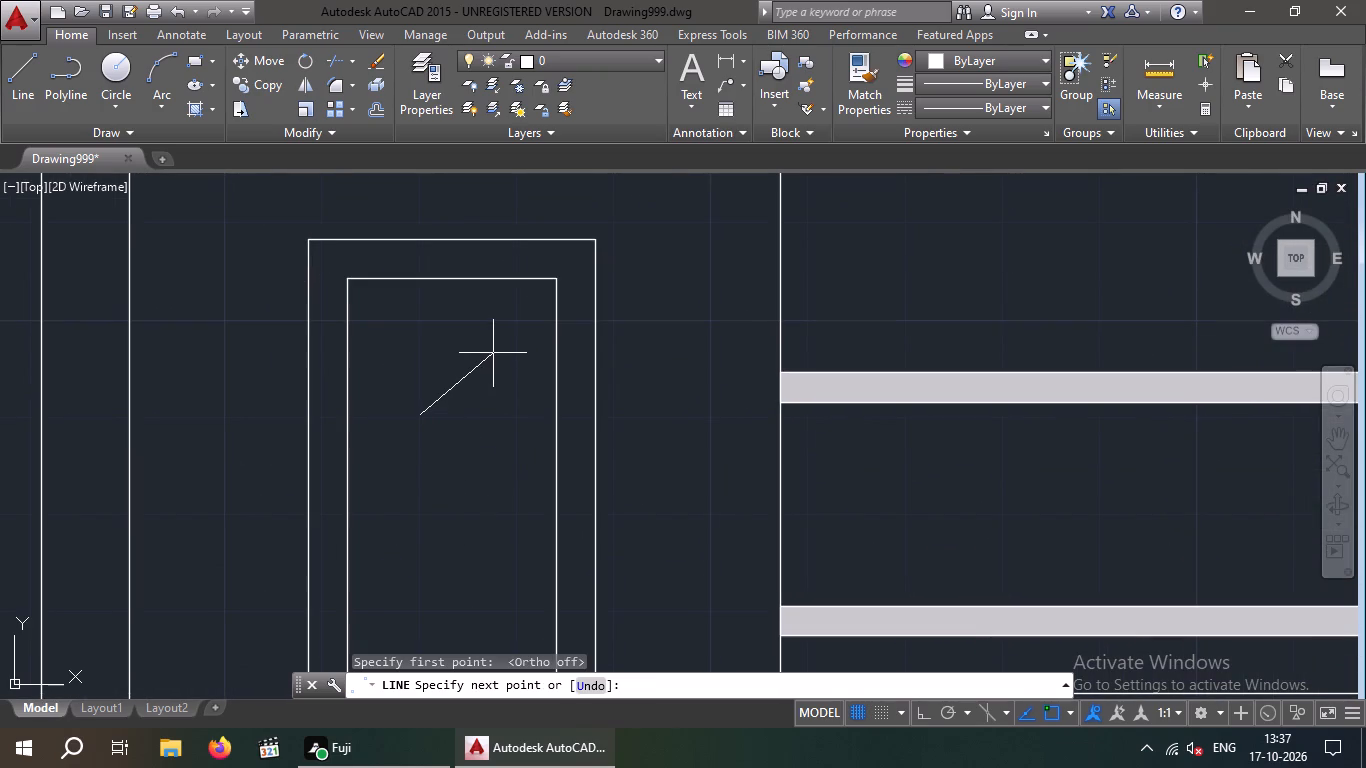
{"action": "left_click", "coordinate": [496, 346]}
{"action": "key", "text": "space"}
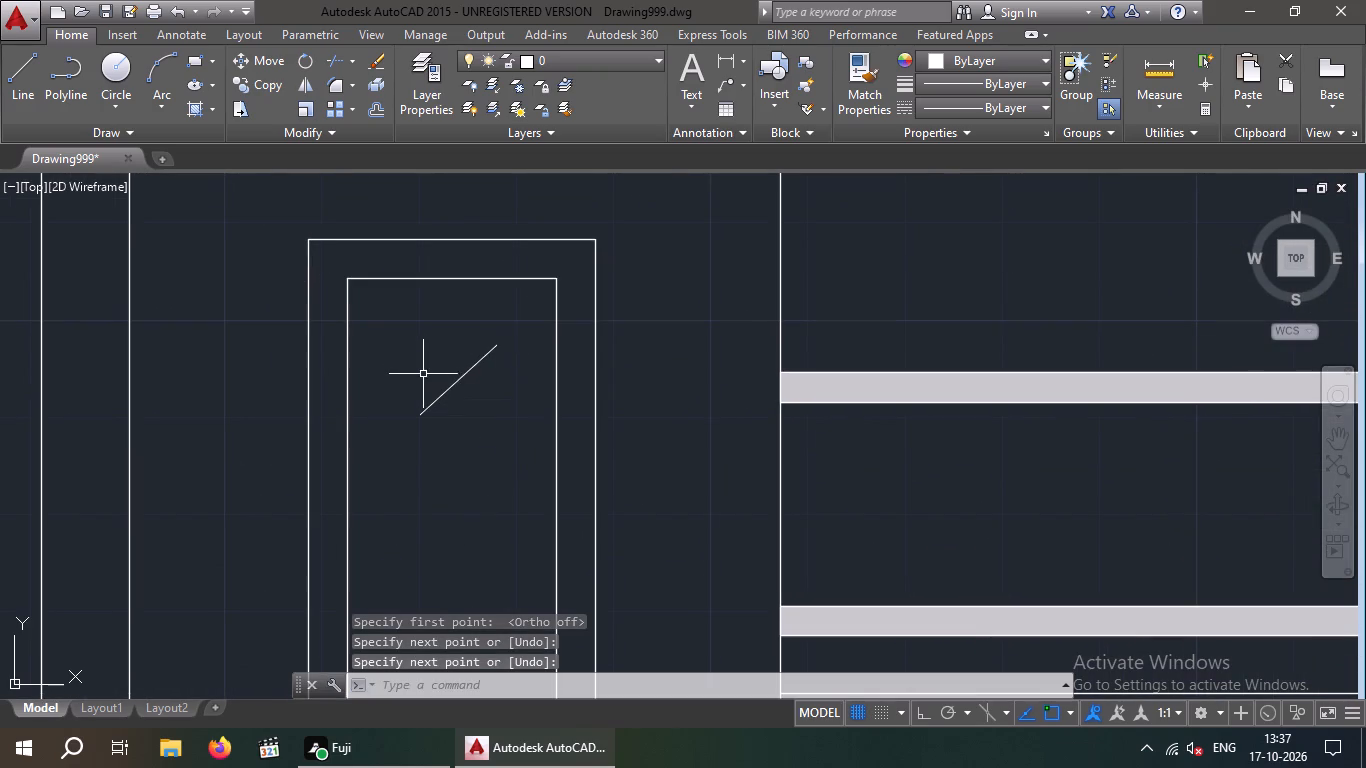
{"action": "key", "text": "space"}
{"action": "left_click", "coordinate": [427, 379]}
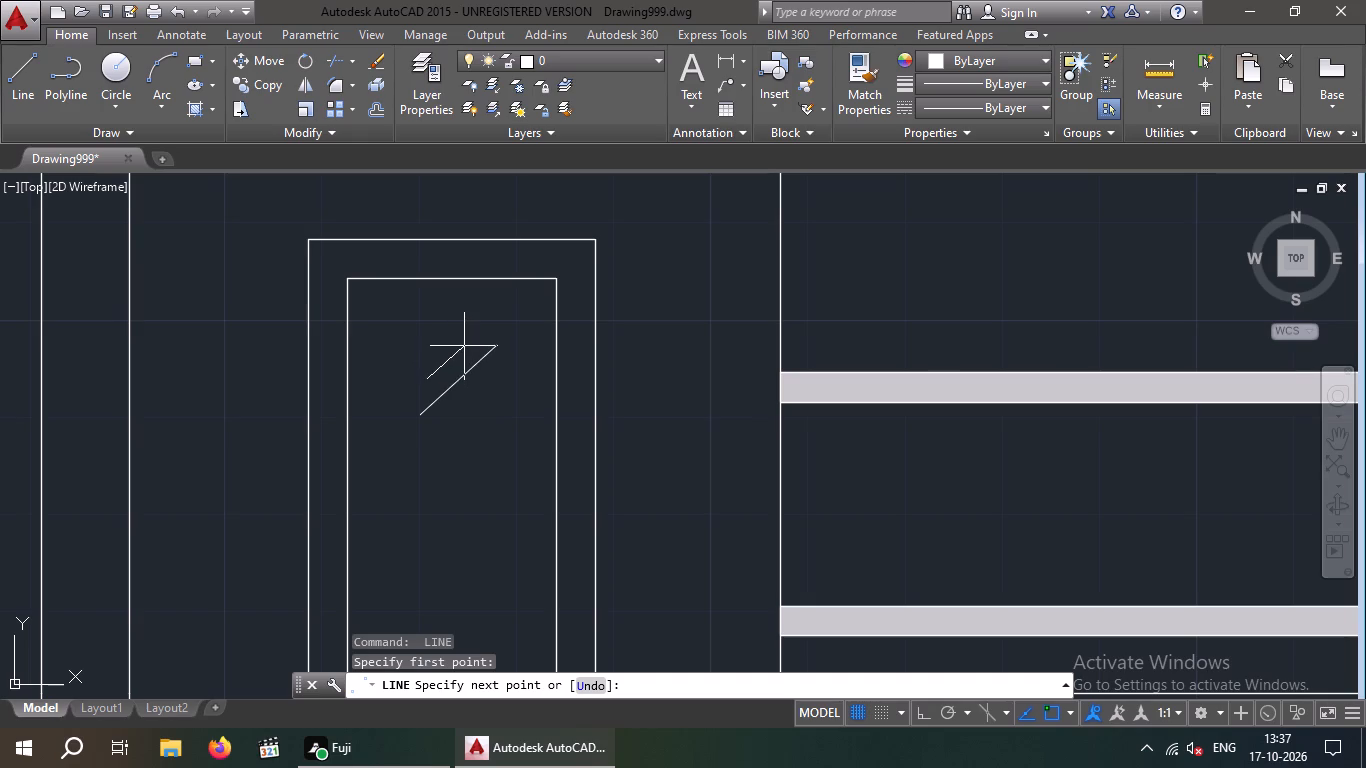
{"action": "left_click", "coordinate": [464, 346]}
{"action": "key", "text": "space"}
{"action": "key", "text": "space"}
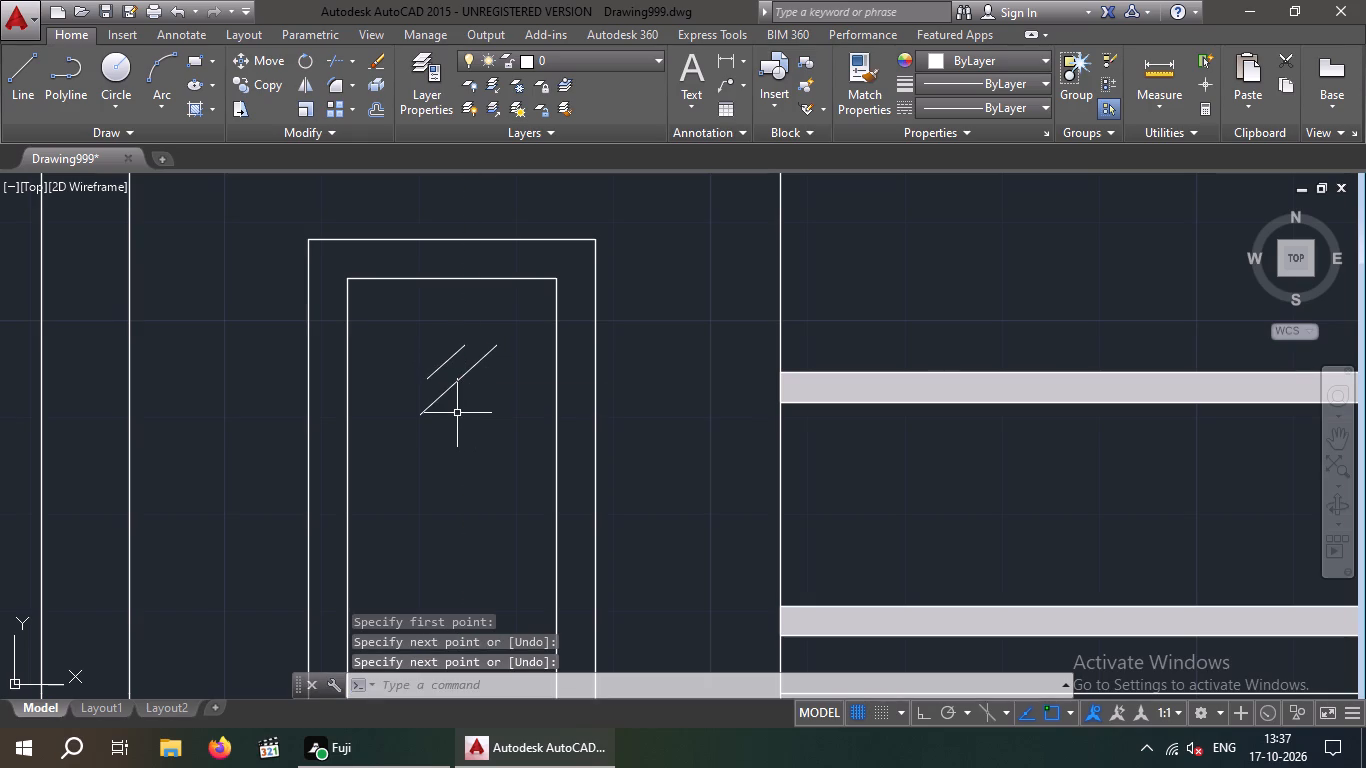
{"action": "left_click", "coordinate": [457, 411]}
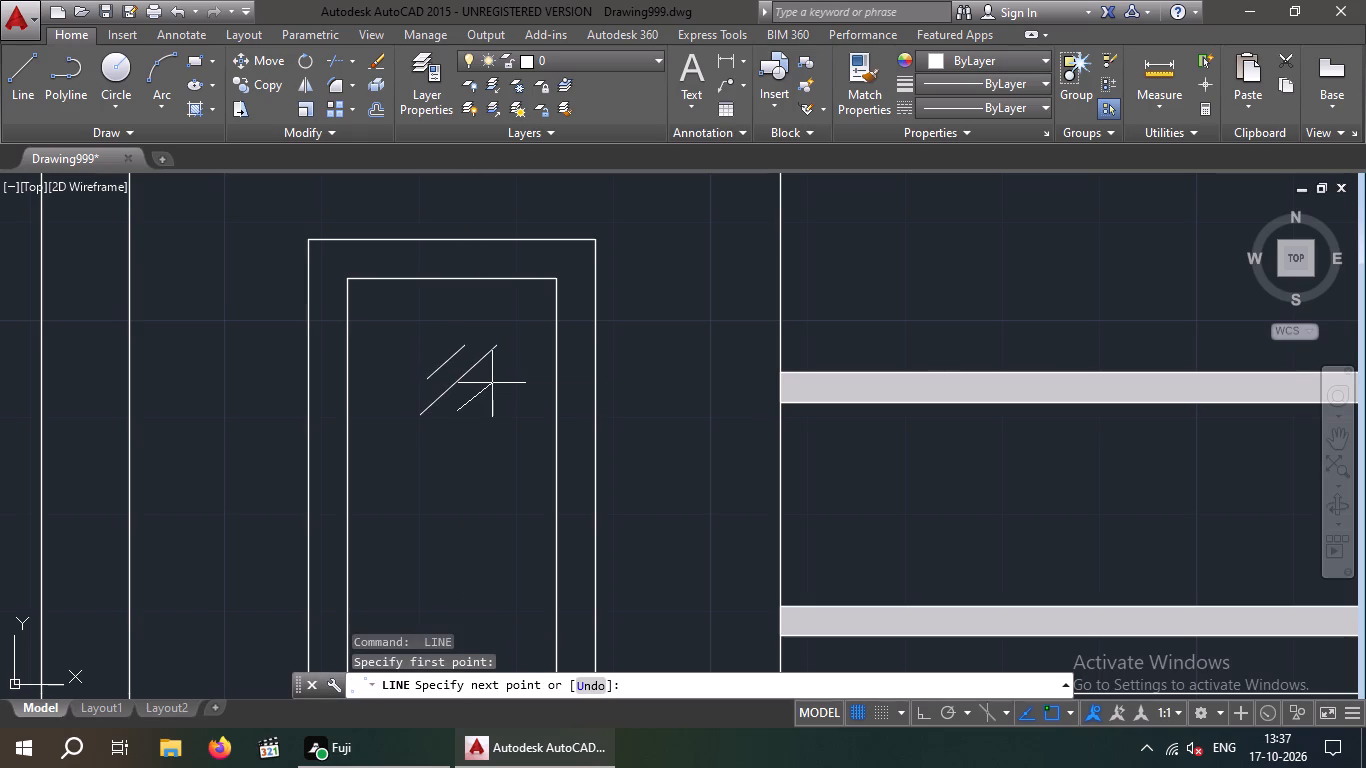
{"action": "left_click", "coordinate": [493, 383]}
{"action": "key", "text": "space"}
Copy the three diagonal glass lines straight down about 3'-5" into the lower part of the pane, with Ortho on.
{"action": "left_click_drag", "start_coordinate": [505, 416], "coordinate": [441, 354]}
{"action": "left_click", "coordinate": [386, 307]}
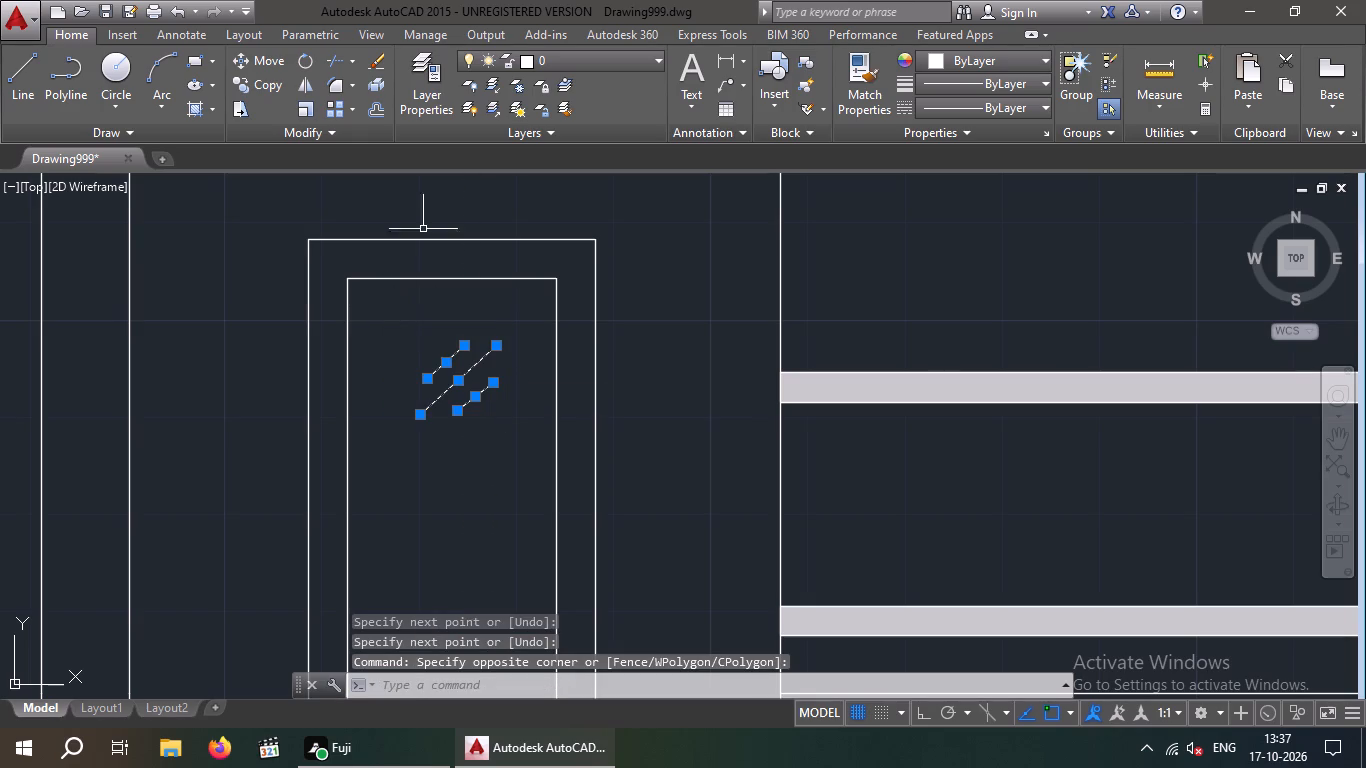
{"action": "left_click", "coordinate": [267, 82]}
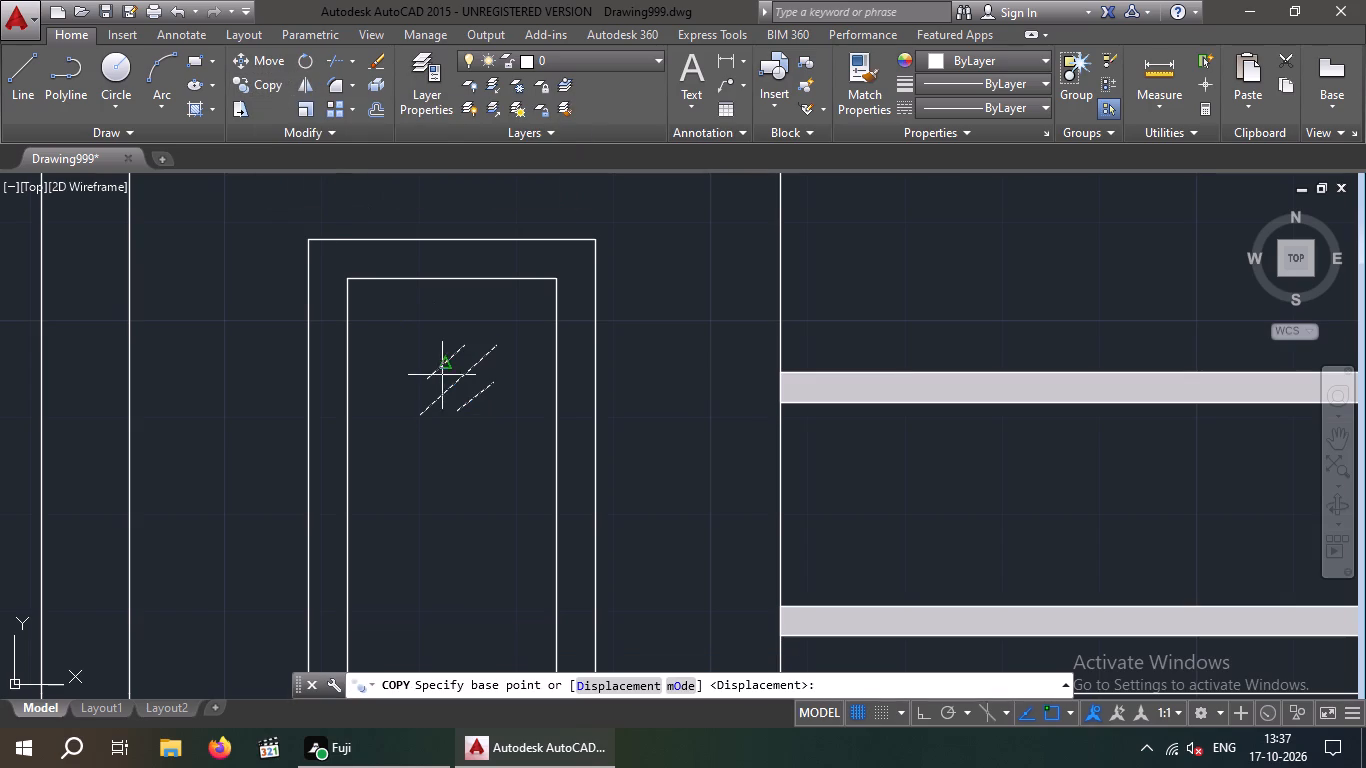
{"action": "left_click", "coordinate": [457, 376]}
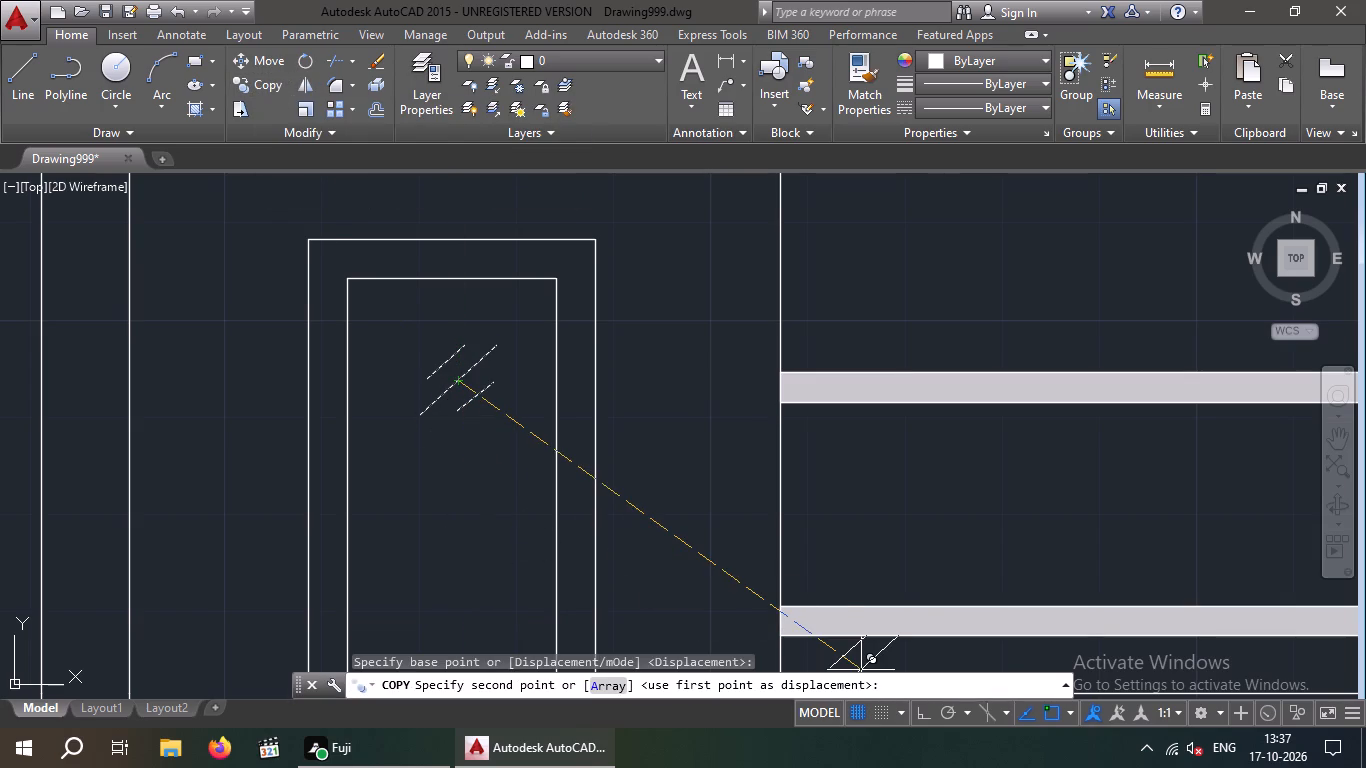
{"action": "left_click", "coordinate": [919, 713]}
{"action": "scroll", "coordinate": [414, 356], "scroll_direction": "down", "scroll_amount": 1}
{"action": "middle_click_drag", "start_coordinate": [414, 345], "coordinate": [415, 268]}
{"action": "scroll", "coordinate": [412, 339], "scroll_direction": "down", "scroll_amount": 1}
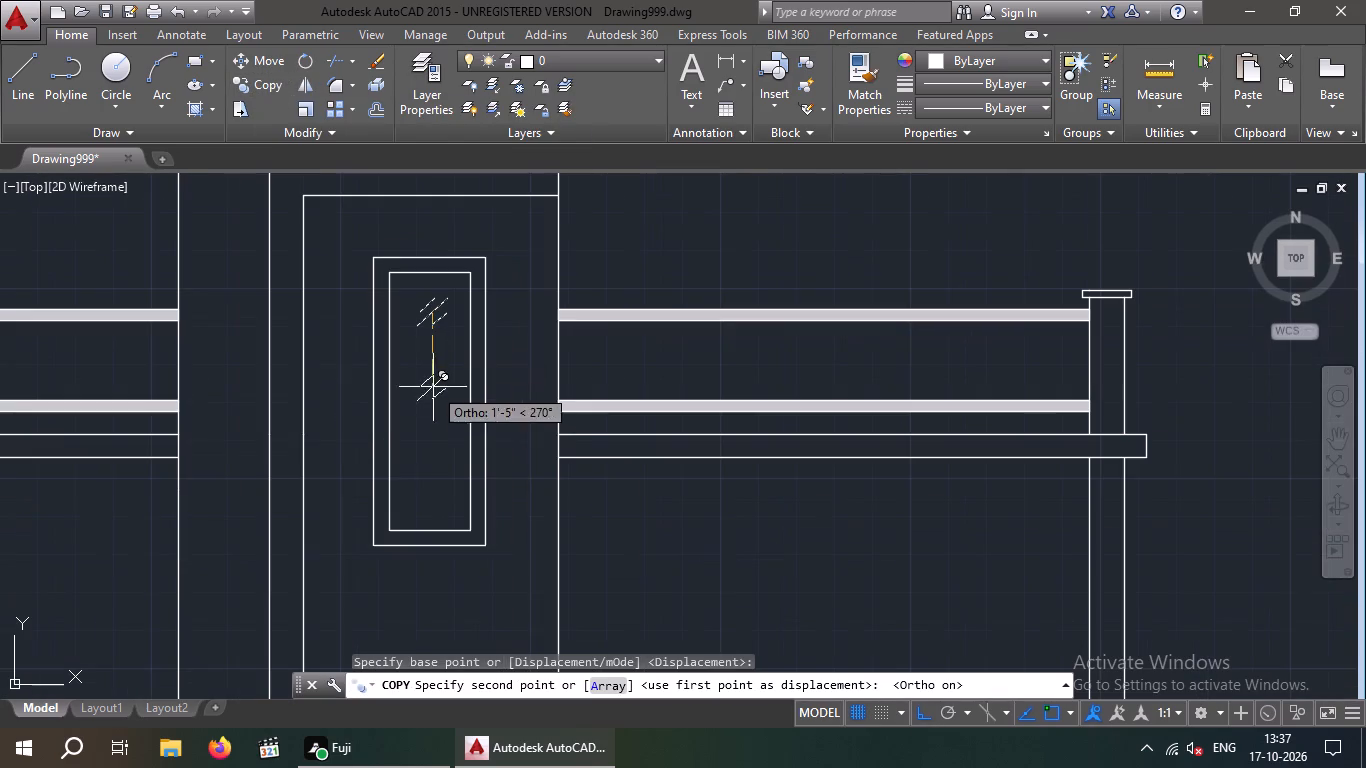
{"action": "left_click", "coordinate": [428, 473]}
{"action": "key", "text": "Escape"}
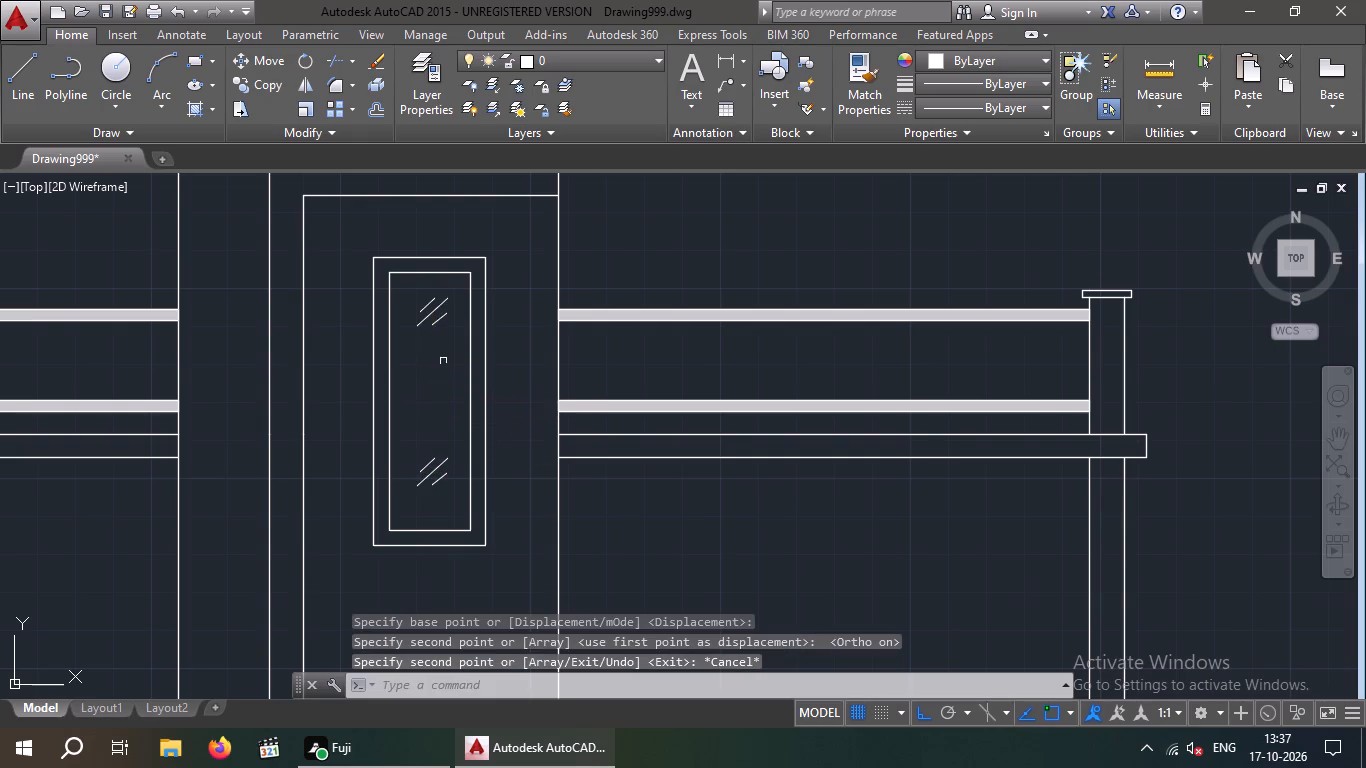
Move the upper set of diagonal glass lines straight down about 9".
{"action": "left_click_drag", "start_coordinate": [446, 359], "coordinate": [424, 308]}
{"action": "left_click", "coordinate": [418, 294]}
{"action": "left_click", "coordinate": [266, 55]}
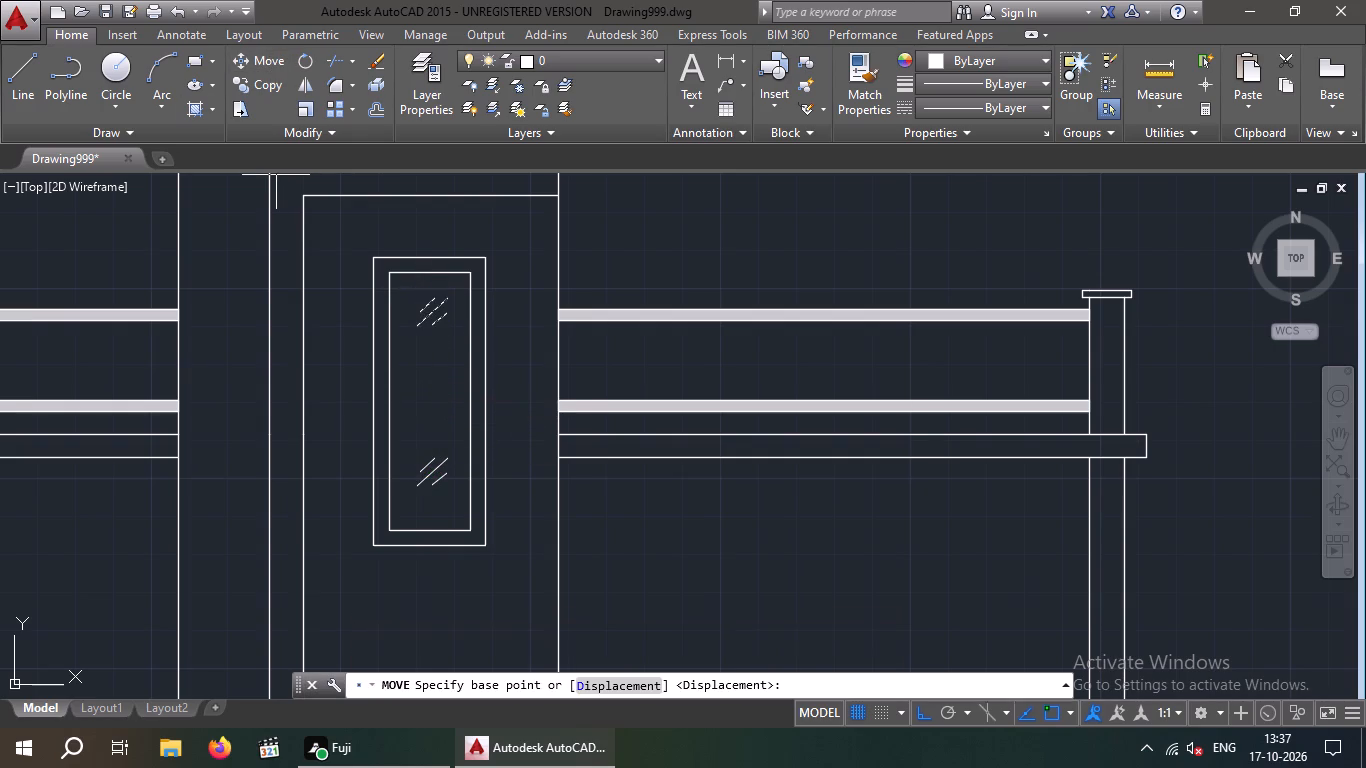
{"action": "left_click", "coordinate": [436, 316]}
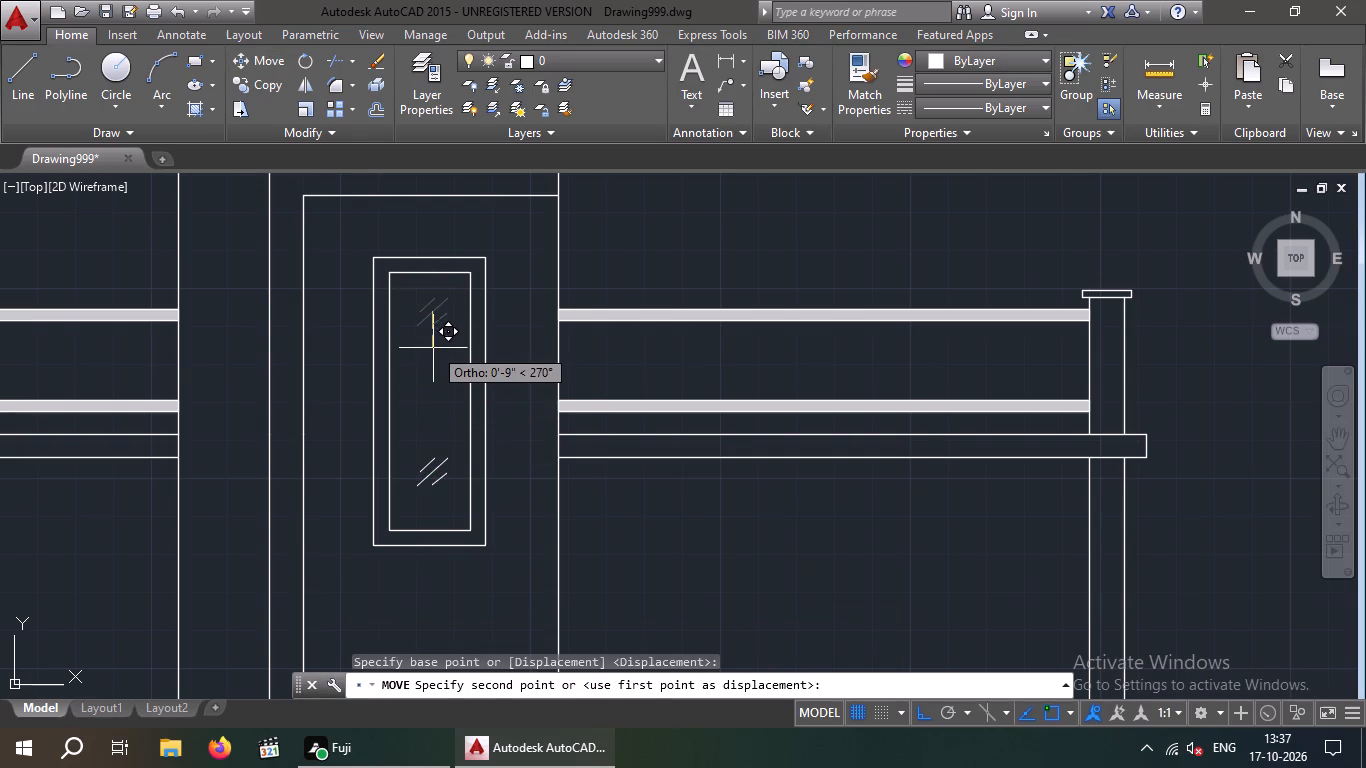
{"action": "left_click", "coordinate": [433, 348]}
{"action": "key", "text": "Escape"}
Offset the tower's right wall line 4" outward, away from the window.
{"action": "middle_click_drag", "start_coordinate": [593, 225], "coordinate": [615, 211]}
{"action": "scroll", "coordinate": [670, 267], "scroll_direction": "down", "scroll_amount": 2}
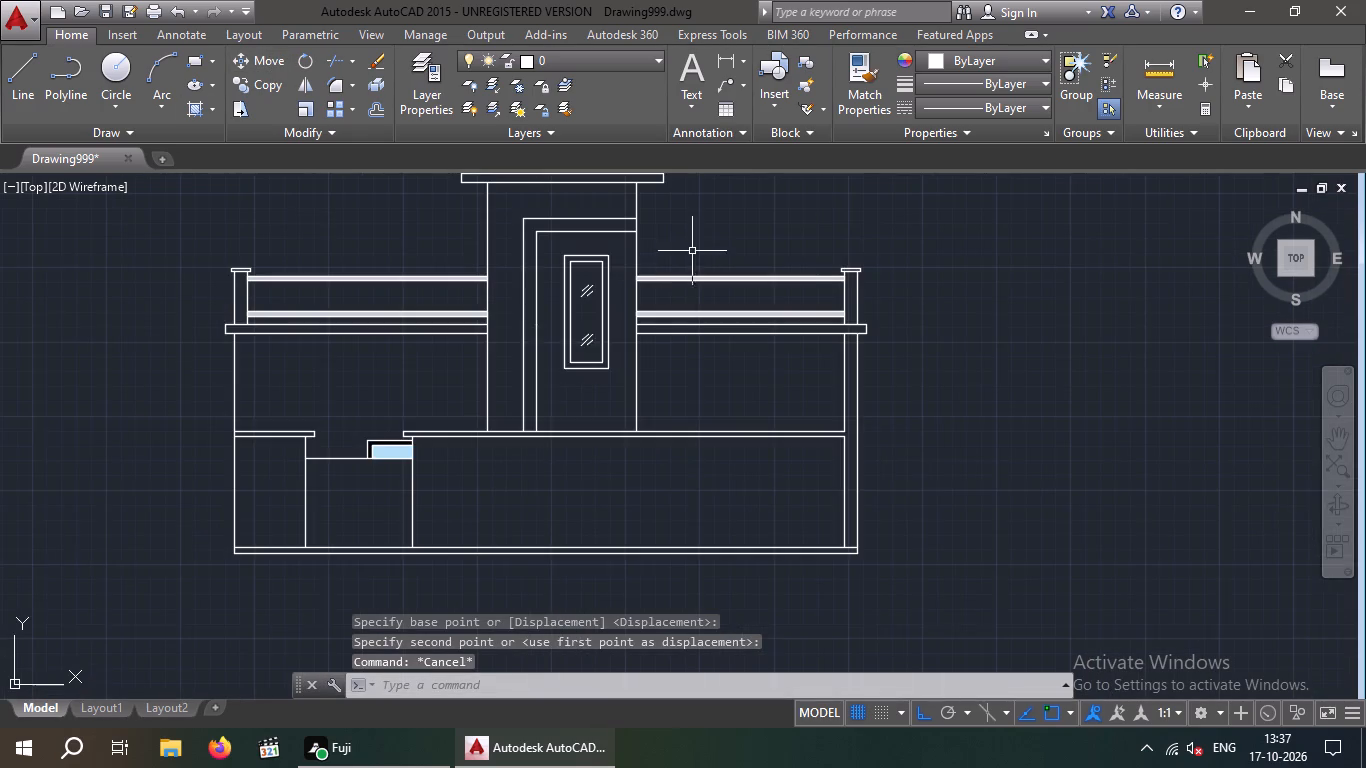
{"action": "middle_click_drag", "start_coordinate": [692, 249], "coordinate": [598, 317]}
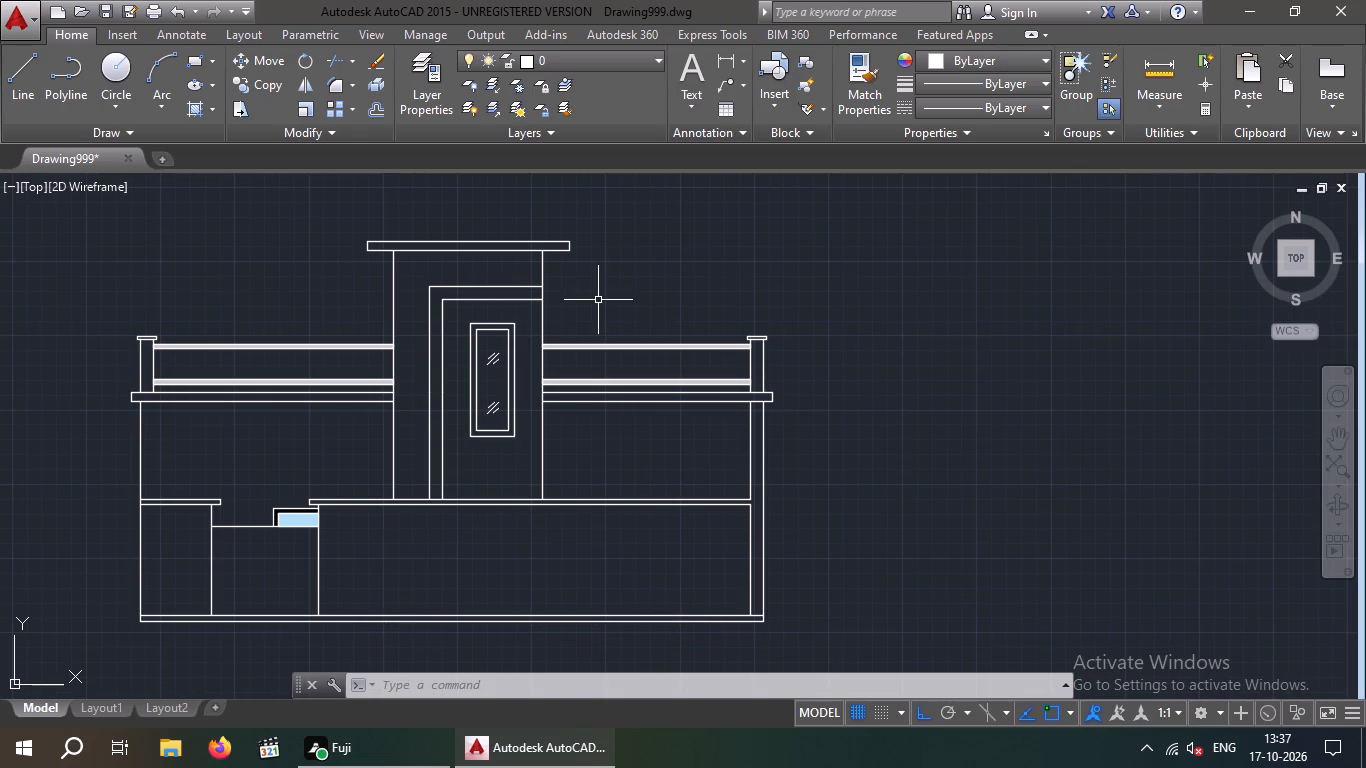
{"action": "scroll", "coordinate": [545, 300], "scroll_direction": "up", "scroll_amount": 4}
{"action": "scroll", "coordinate": [545, 300], "scroll_direction": "down", "scroll_amount": 3}
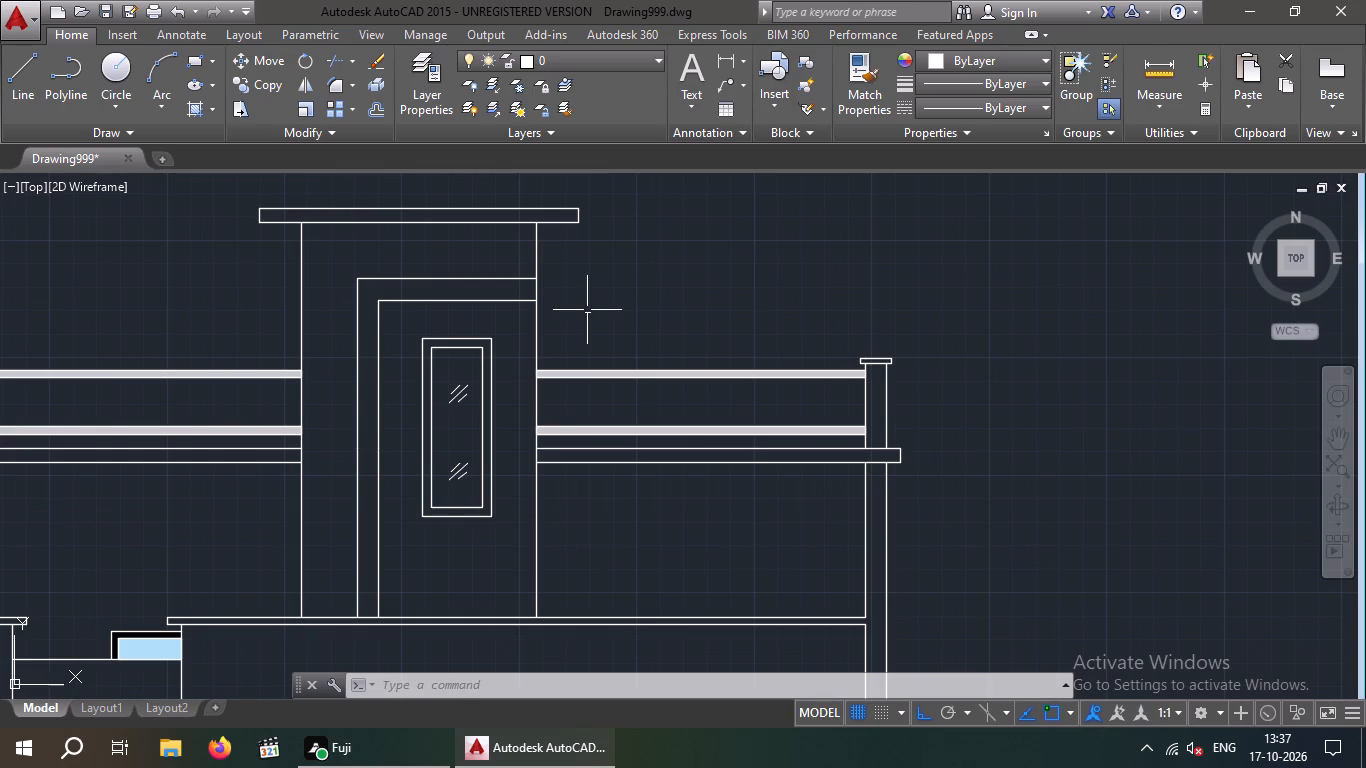
{"action": "key", "text": "o"}
{"action": "key", "text": "Return"}
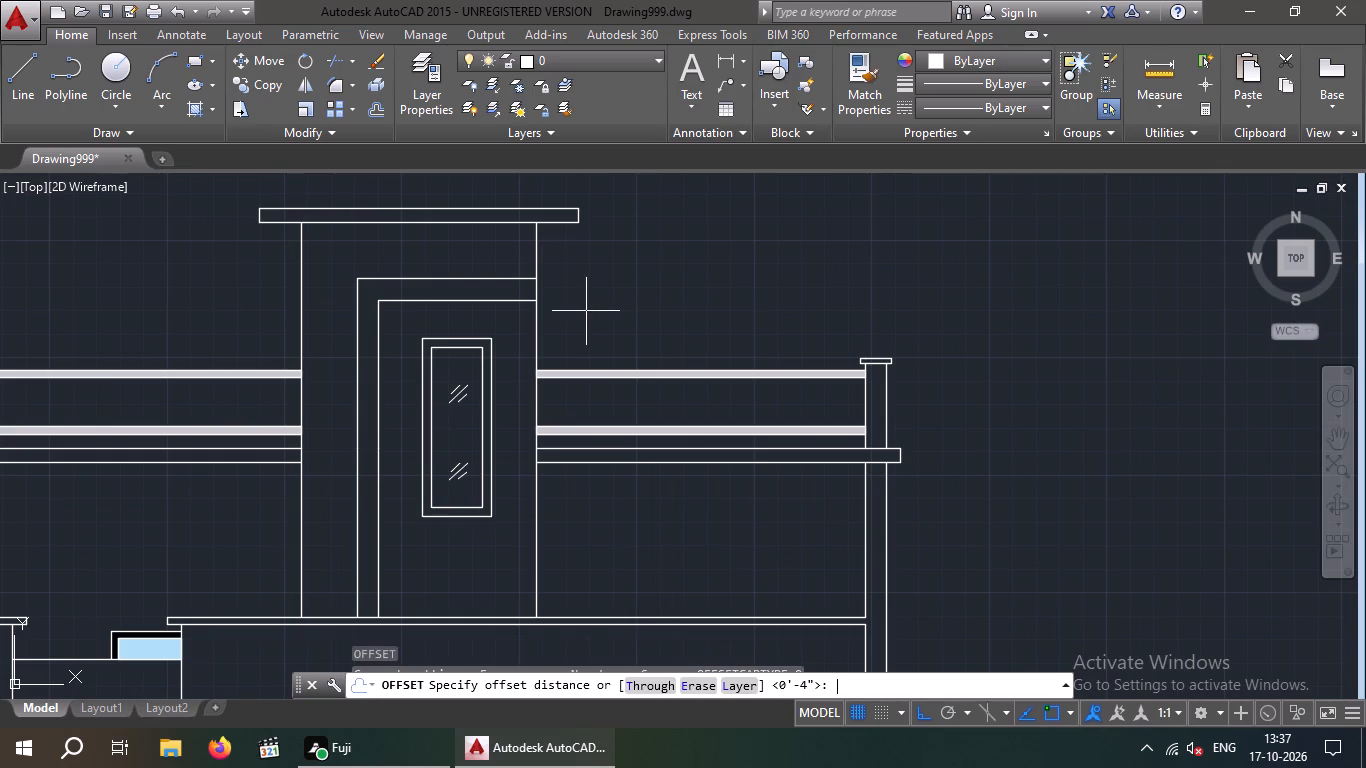
{"action": "key", "text": "6"}
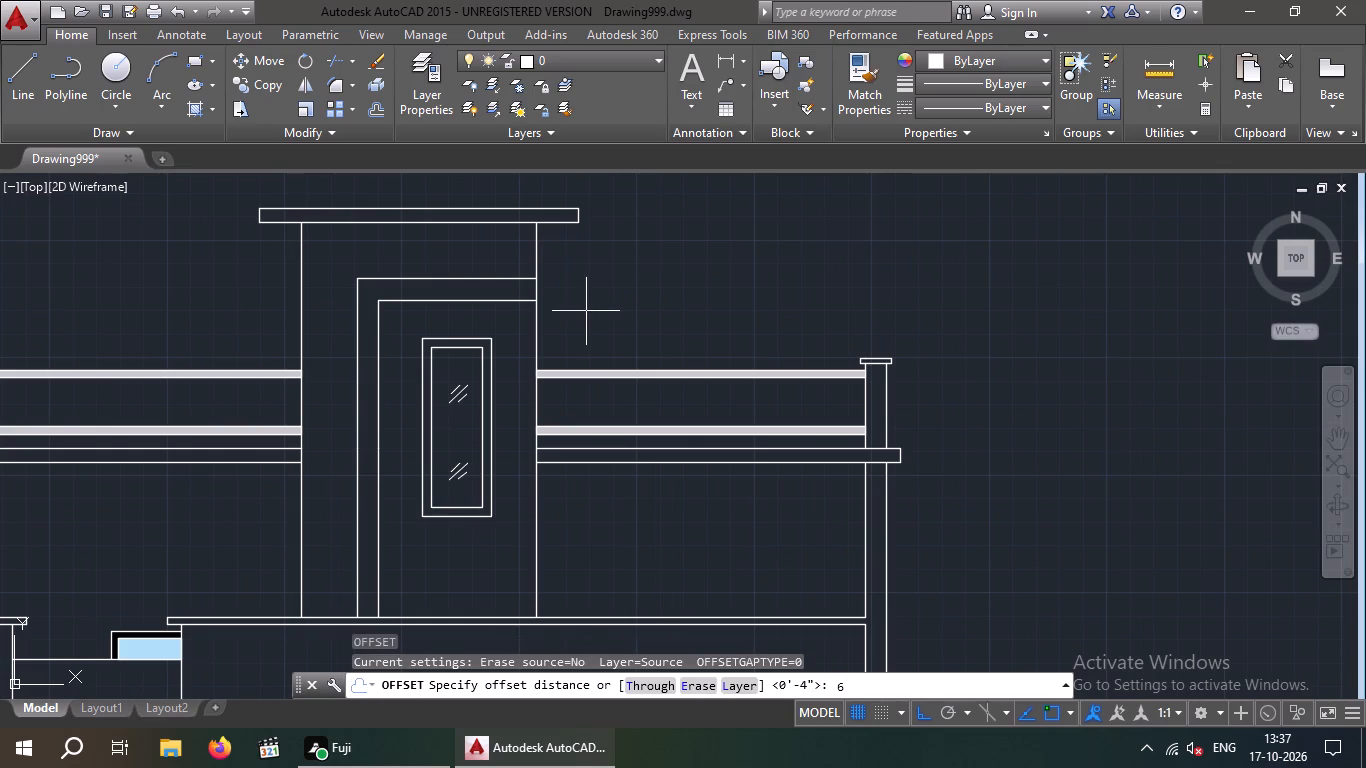
{"action": "key", "text": "BackSpace"}
{"action": "type", "text": "4\""}
{"action": "key", "text": "Return"}
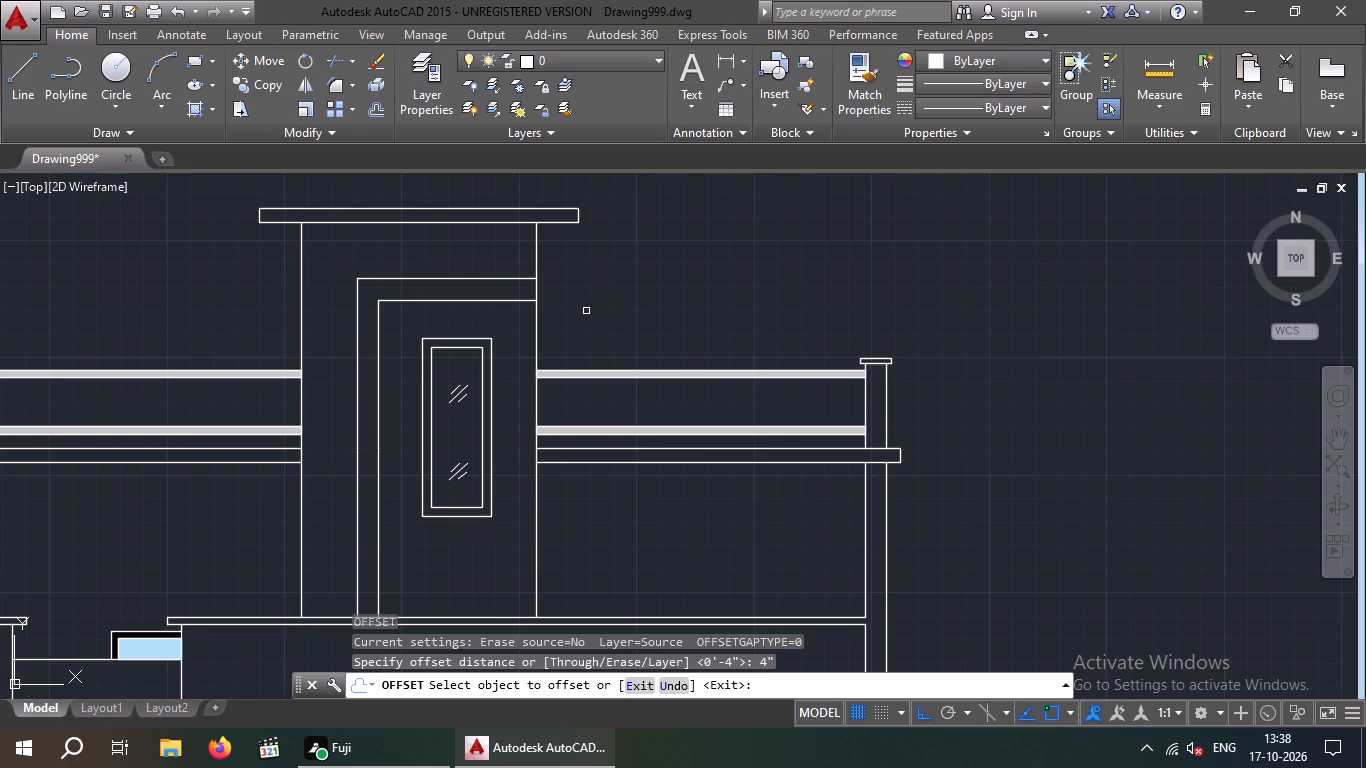
{"action": "left_click", "coordinate": [535, 290]}
{"action": "left_click", "coordinate": [561, 292]}
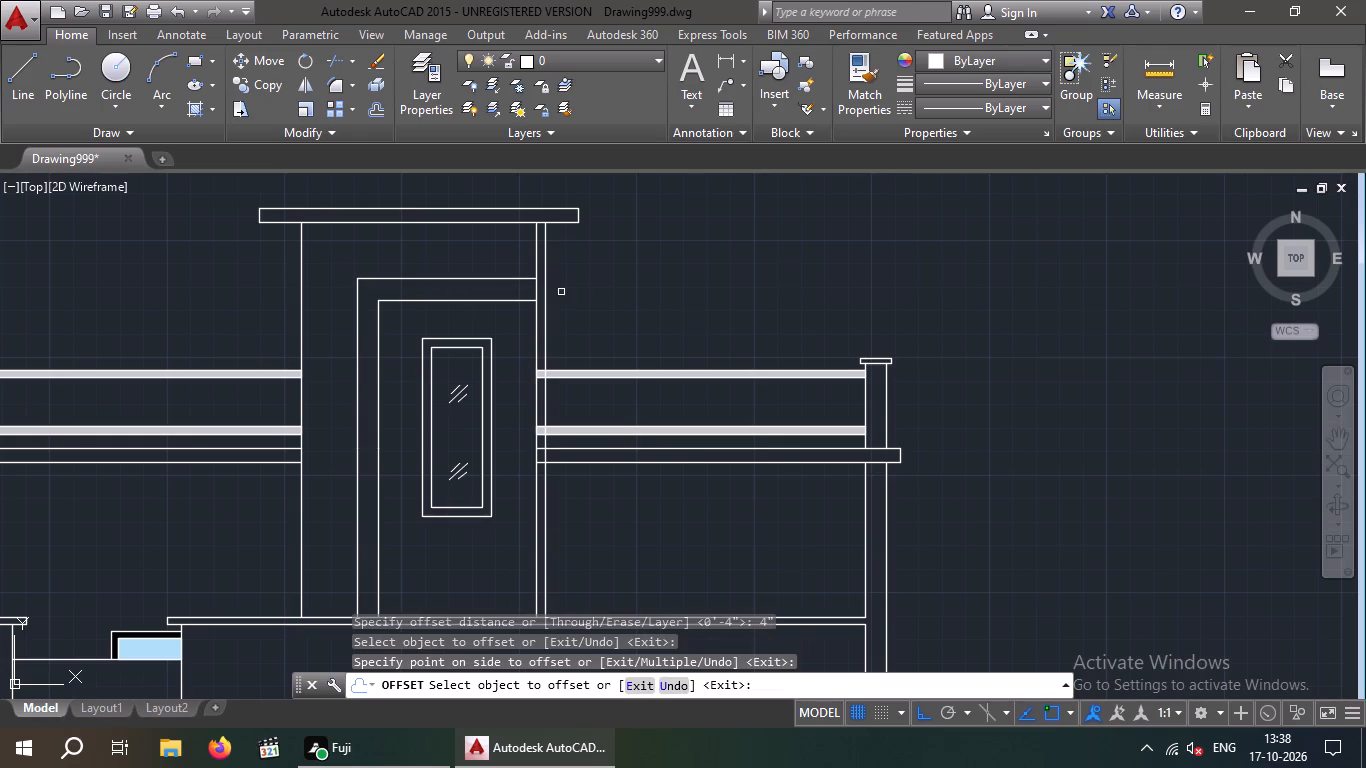
Extend the L-shaped frame's two horizontal lines outward to the new line offset from the tower's right wall.
{"action": "key", "text": "Escape"}
{"action": "key", "text": "Escape"}
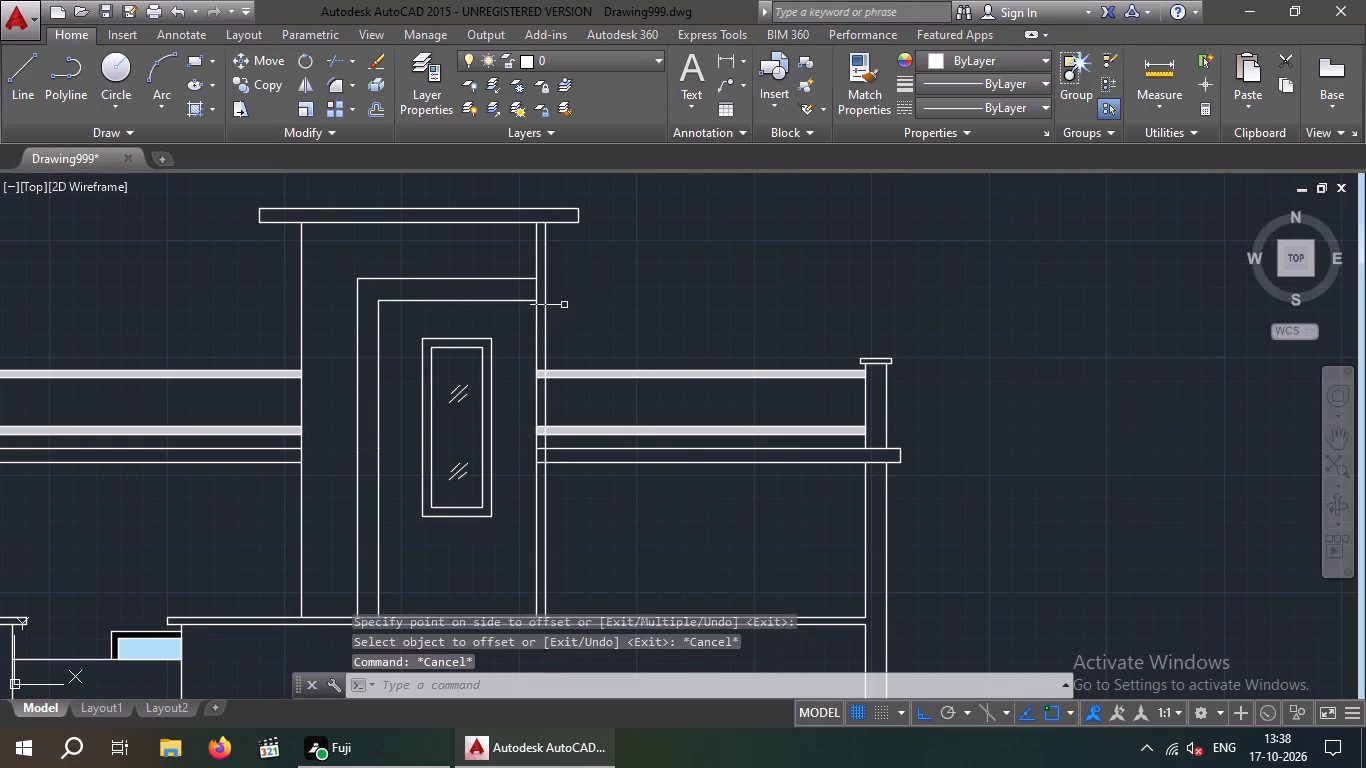
{"action": "type", "text": "EX"}
{"action": "key", "text": "space"}
{"action": "key", "text": "space"}
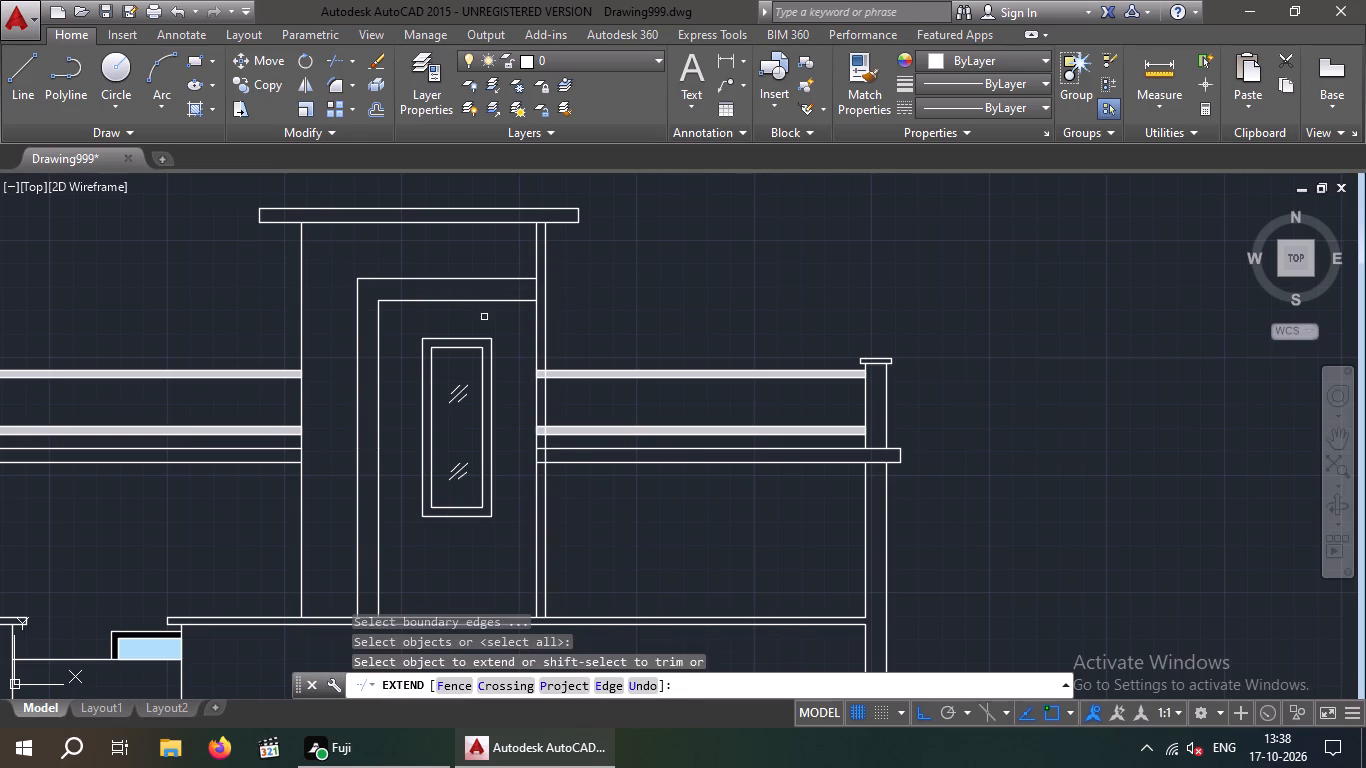
{"action": "left_click", "coordinate": [504, 321]}
{"action": "left_click", "coordinate": [489, 266]}
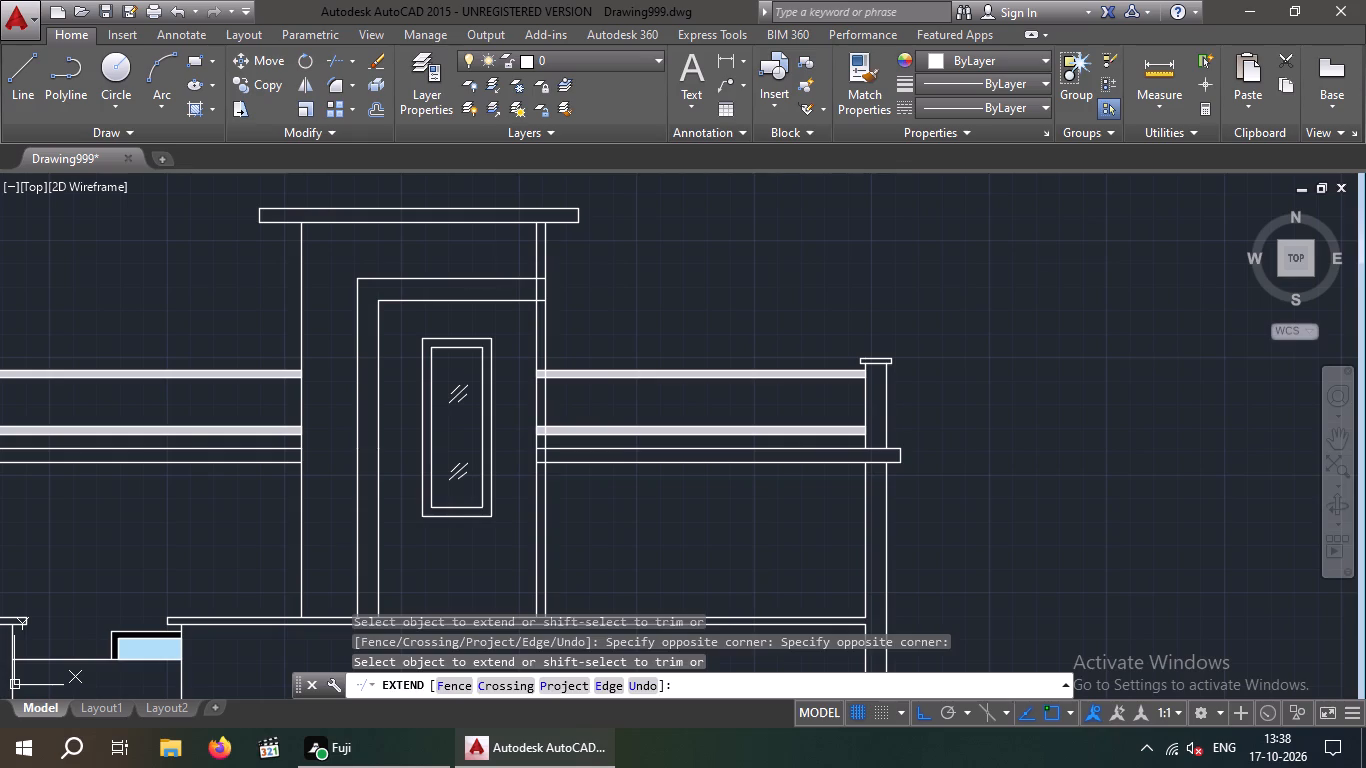
{"action": "key", "text": "Escape"}
{"action": "key", "text": "Escape"}
{"action": "key", "text": "Escape"}
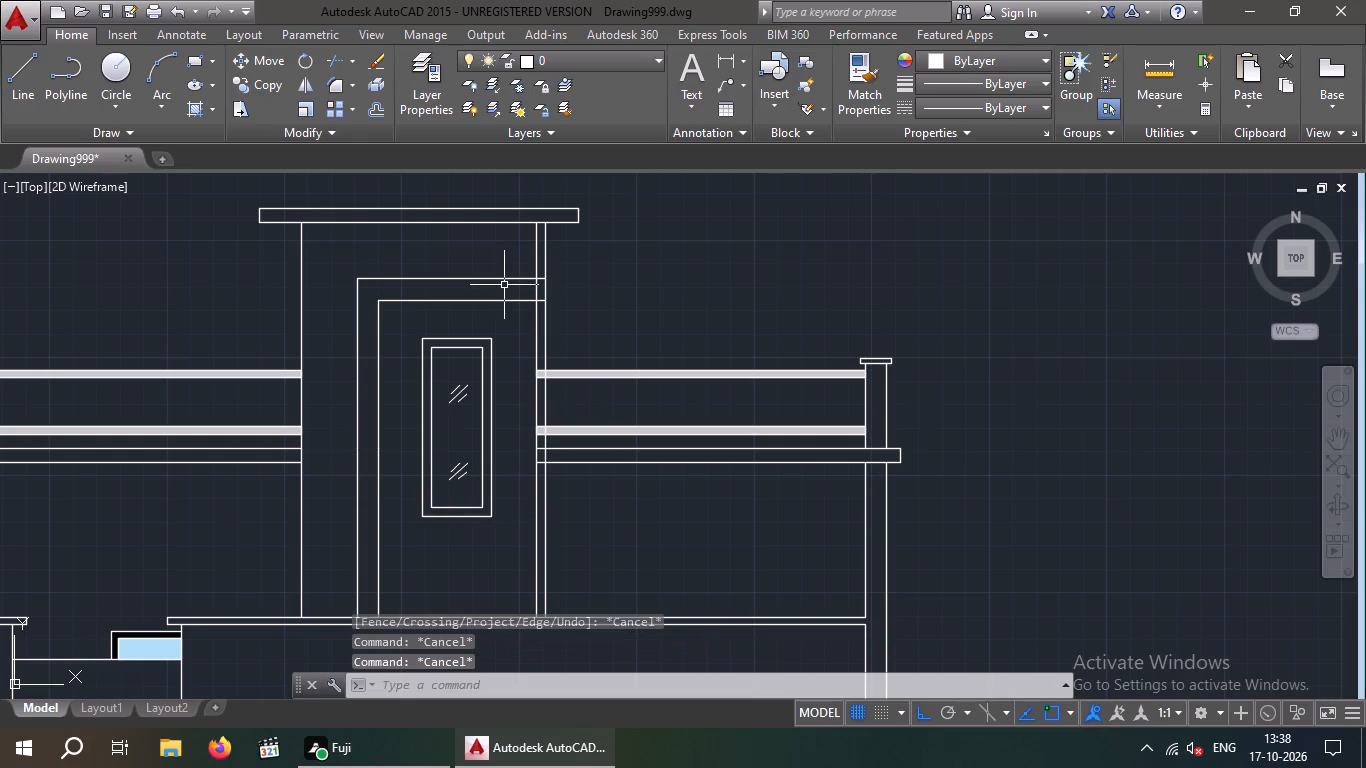
Trim the offset line just above and below the L-frame's end, and the tower wall line crossing inside the frame.
{"action": "type", "text": "TR"}
{"action": "key", "text": "space"}
{"action": "key", "text": "space"}
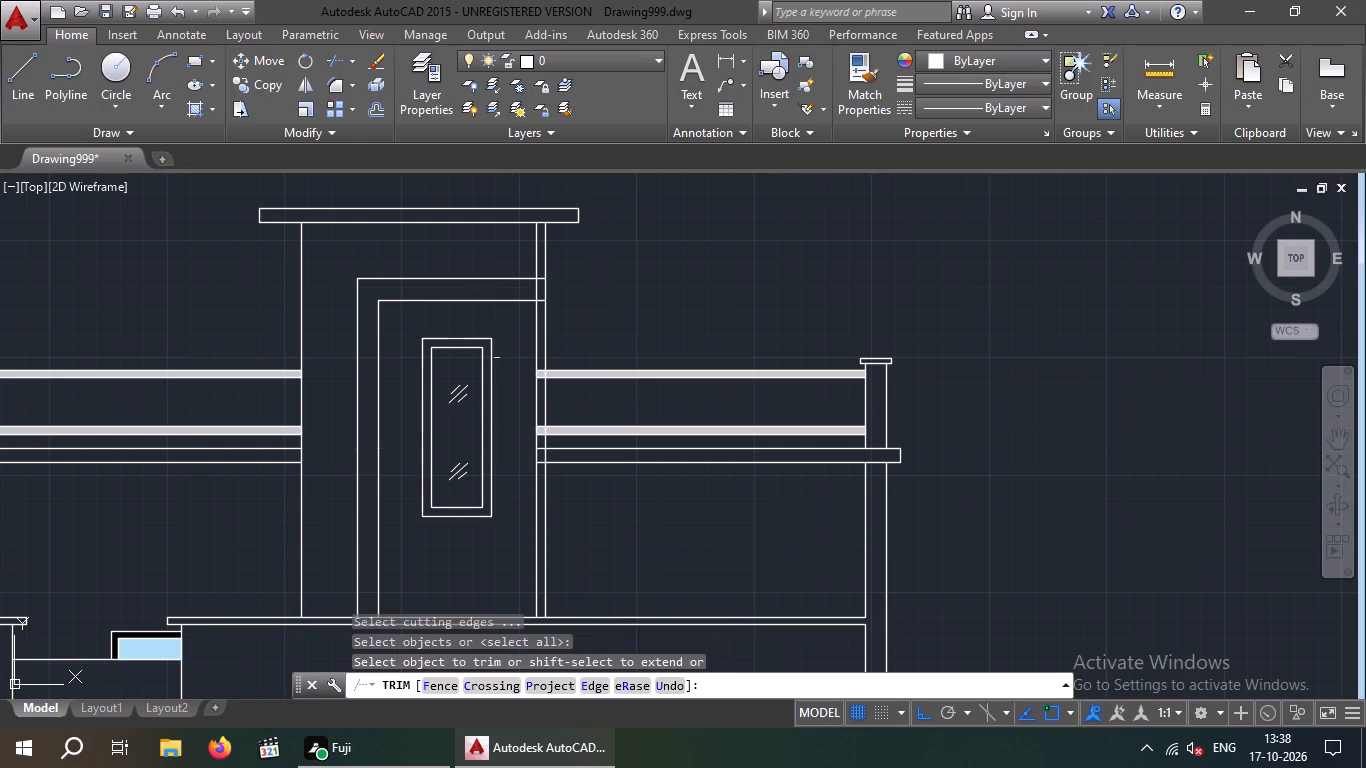
{"action": "left_click", "coordinate": [544, 333]}
{"action": "left_click", "coordinate": [544, 250]}
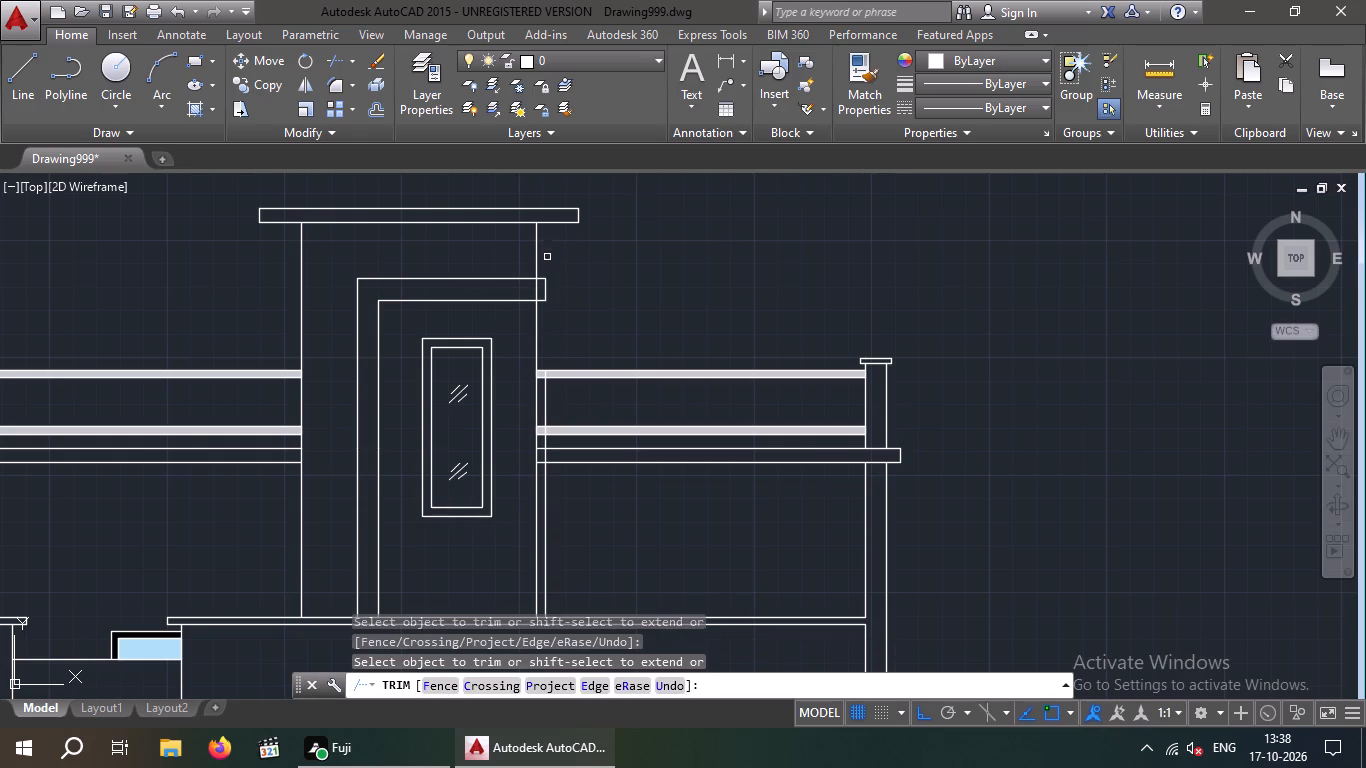
{"action": "left_click", "coordinate": [536, 290]}
{"action": "key", "text": "Escape"}
{"action": "key", "text": "Escape"}
Erase the leftover lower piece of the offset line beside the tower's right wall.
{"action": "scroll", "coordinate": [620, 286], "scroll_direction": "down", "scroll_amount": 3}
{"action": "scroll", "coordinate": [594, 361], "scroll_direction": "up", "scroll_amount": 2}
{"action": "key", "text": "Escape"}
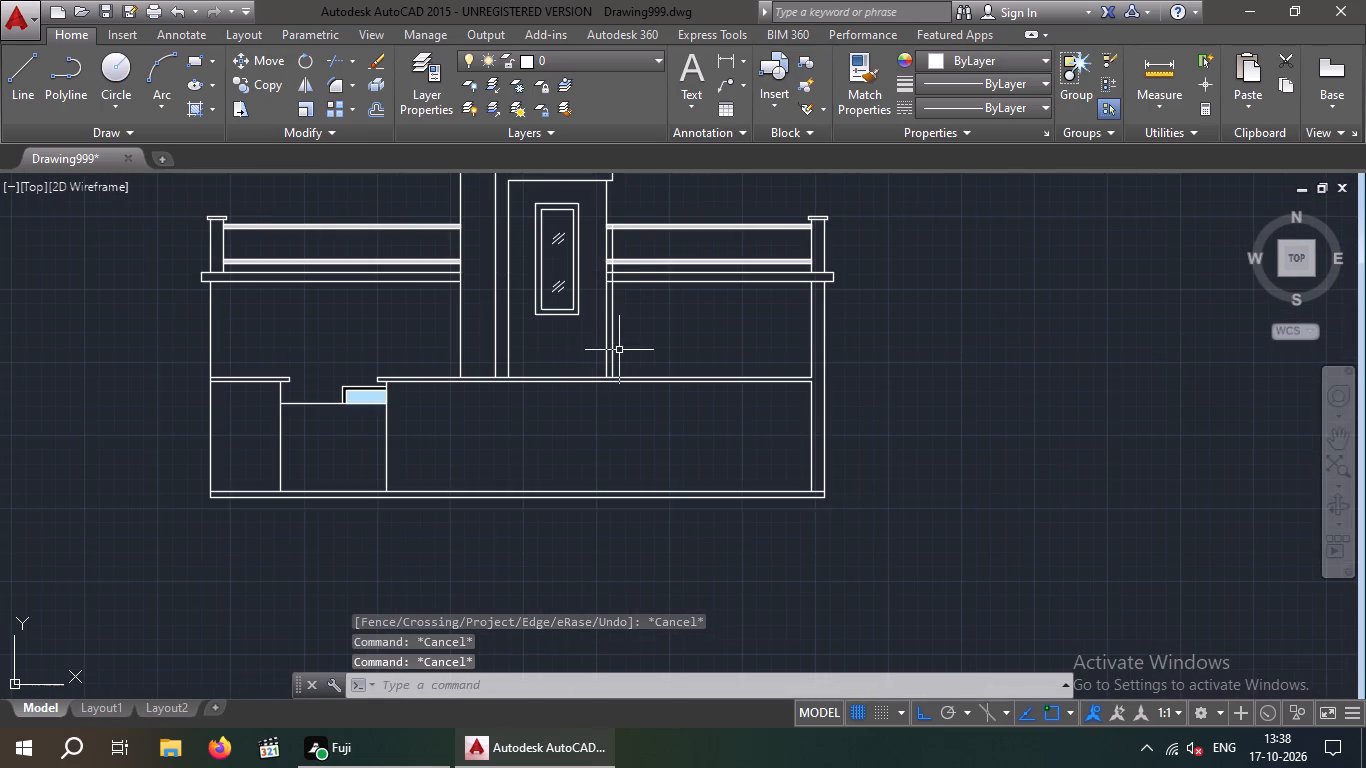
{"action": "scroll", "coordinate": [618, 349], "scroll_direction": "up", "scroll_amount": 3}
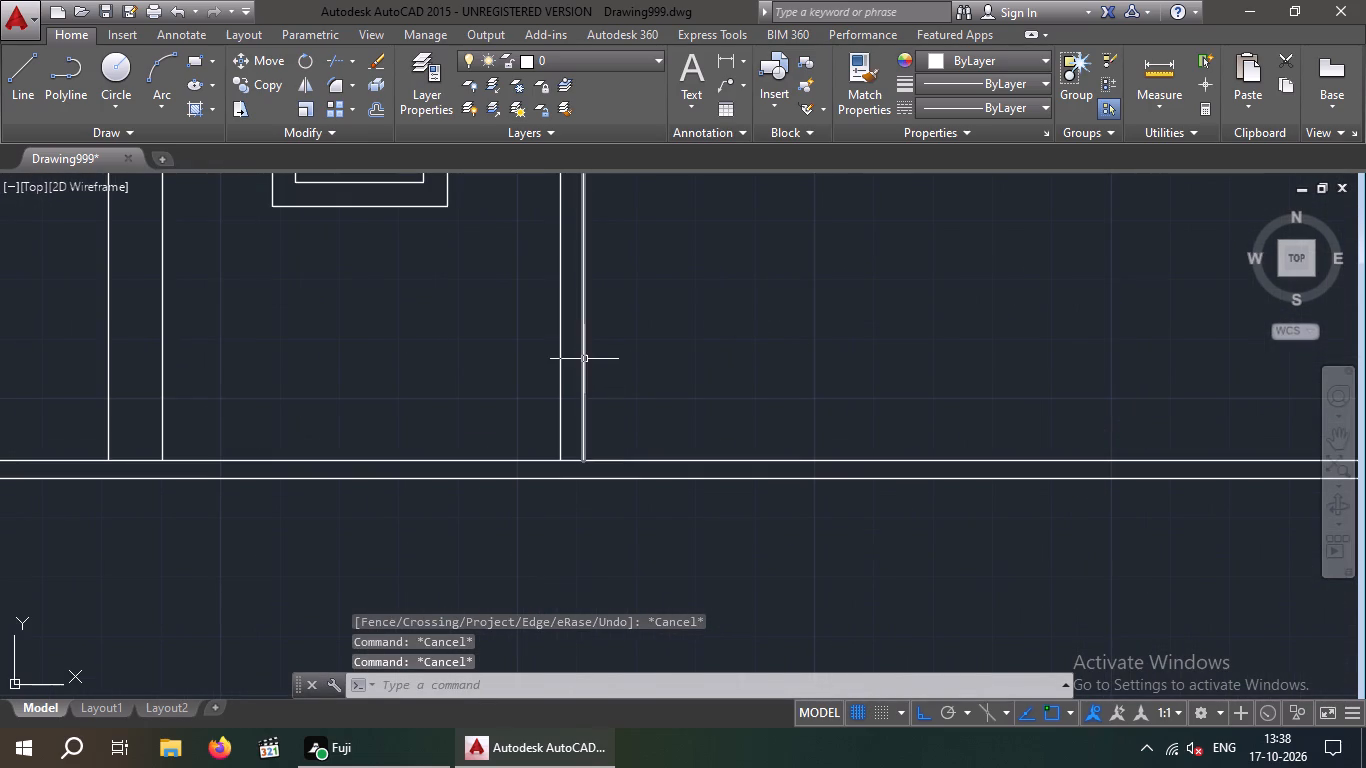
{"action": "left_click", "coordinate": [584, 359]}
{"action": "key", "text": "Delete"}
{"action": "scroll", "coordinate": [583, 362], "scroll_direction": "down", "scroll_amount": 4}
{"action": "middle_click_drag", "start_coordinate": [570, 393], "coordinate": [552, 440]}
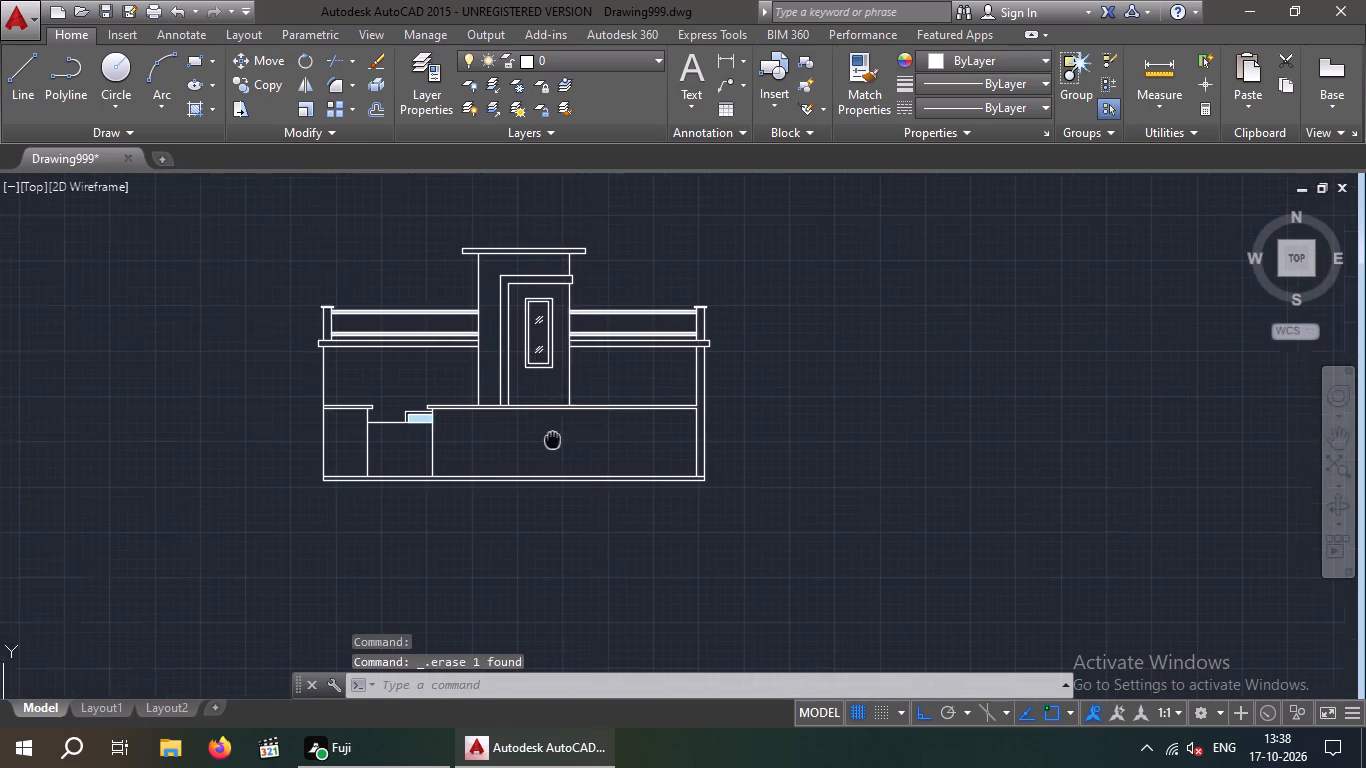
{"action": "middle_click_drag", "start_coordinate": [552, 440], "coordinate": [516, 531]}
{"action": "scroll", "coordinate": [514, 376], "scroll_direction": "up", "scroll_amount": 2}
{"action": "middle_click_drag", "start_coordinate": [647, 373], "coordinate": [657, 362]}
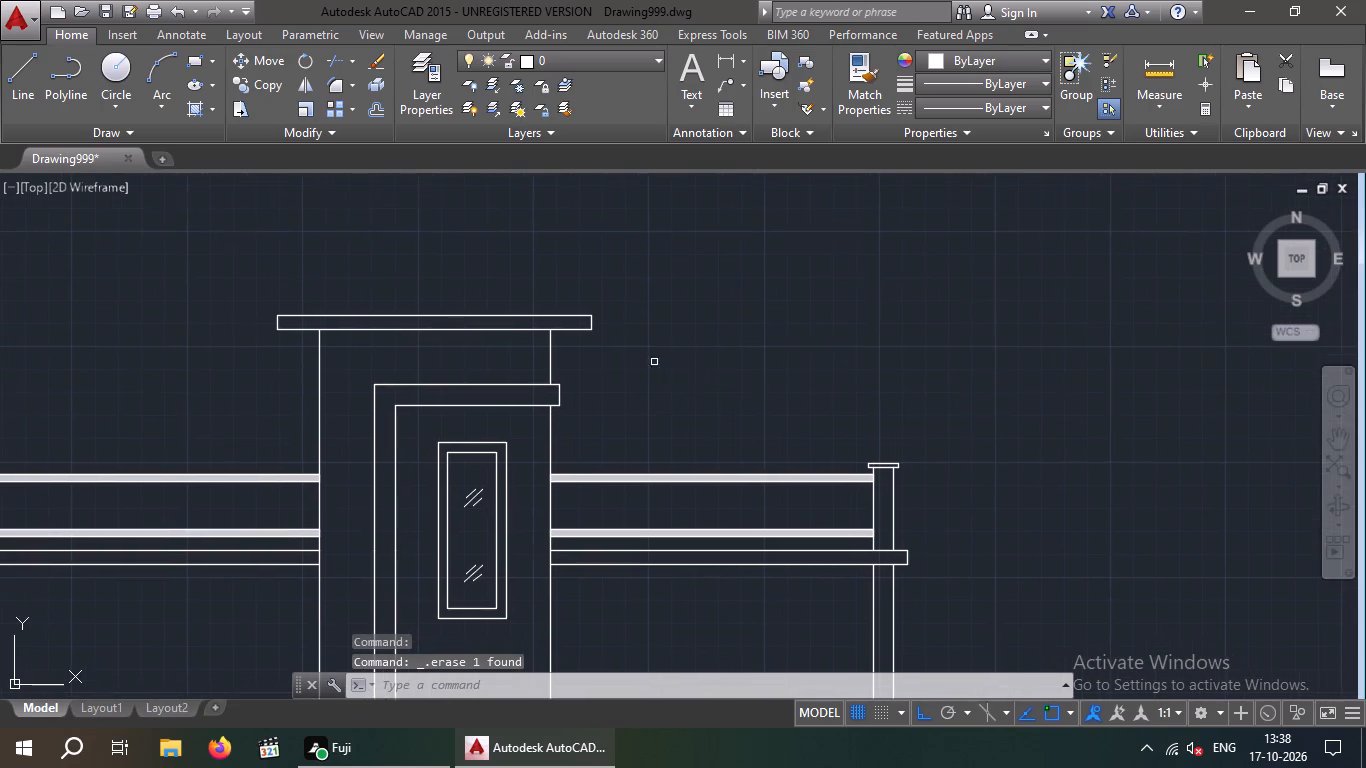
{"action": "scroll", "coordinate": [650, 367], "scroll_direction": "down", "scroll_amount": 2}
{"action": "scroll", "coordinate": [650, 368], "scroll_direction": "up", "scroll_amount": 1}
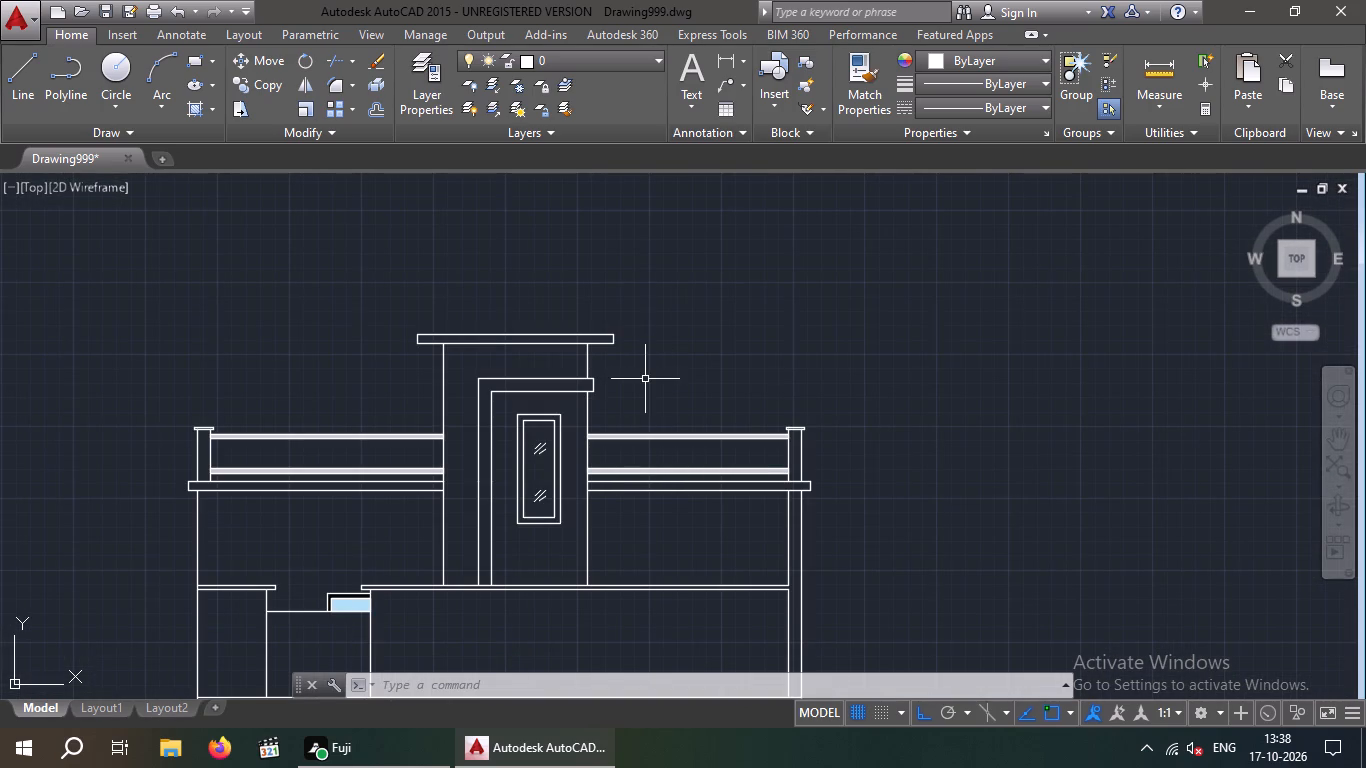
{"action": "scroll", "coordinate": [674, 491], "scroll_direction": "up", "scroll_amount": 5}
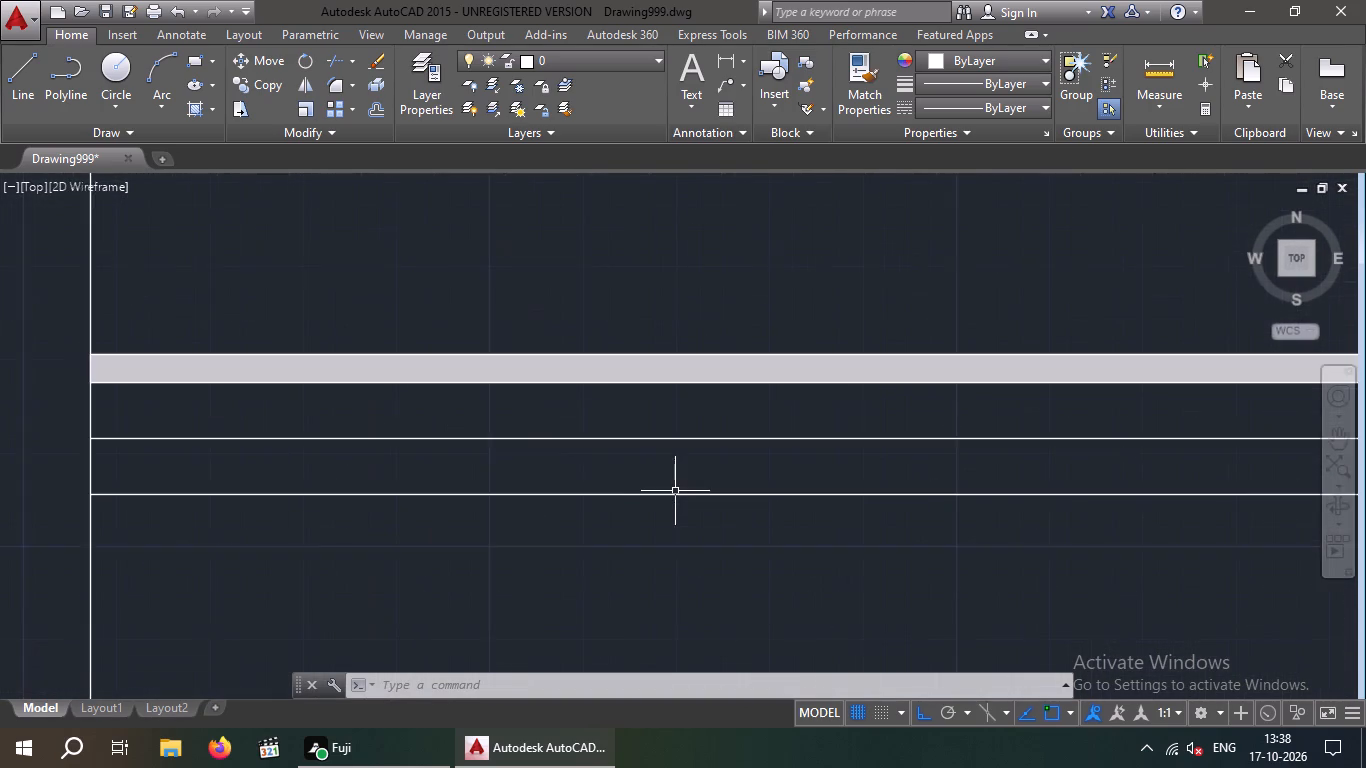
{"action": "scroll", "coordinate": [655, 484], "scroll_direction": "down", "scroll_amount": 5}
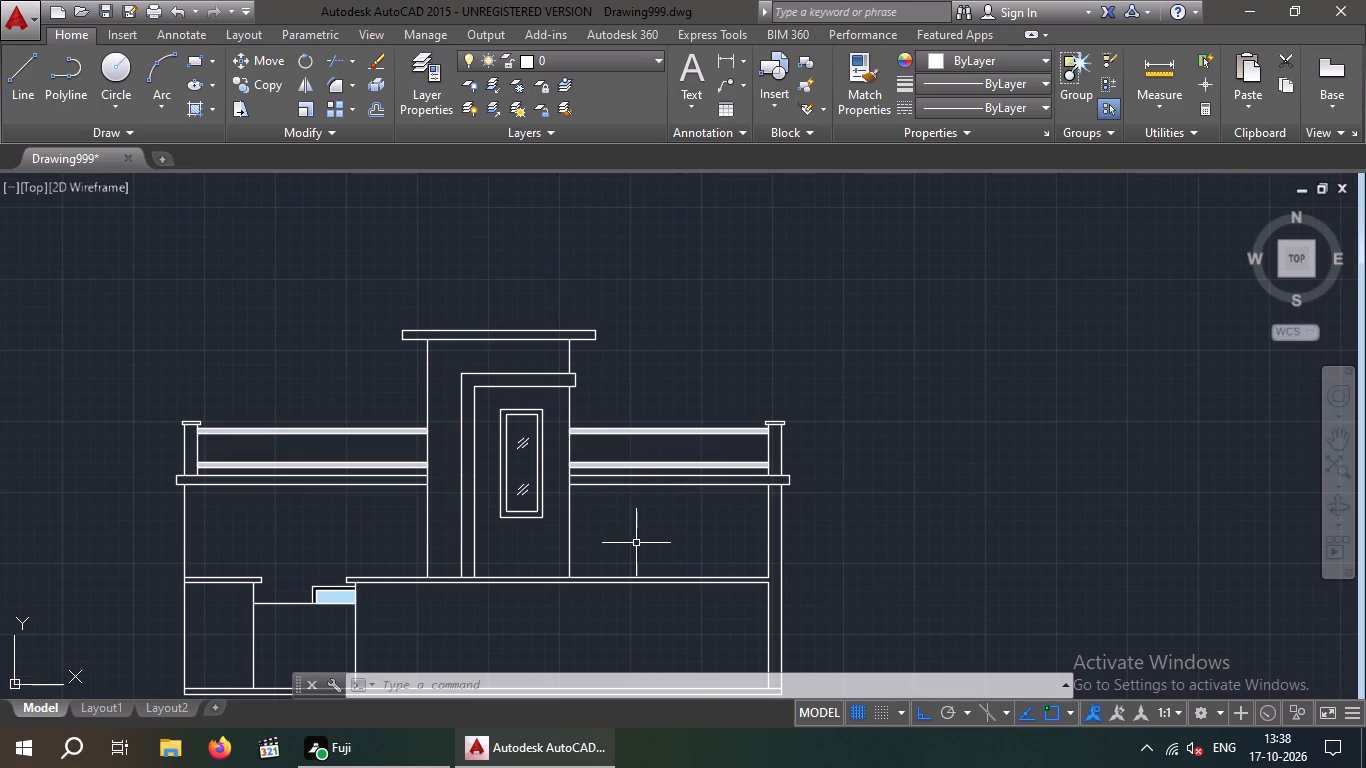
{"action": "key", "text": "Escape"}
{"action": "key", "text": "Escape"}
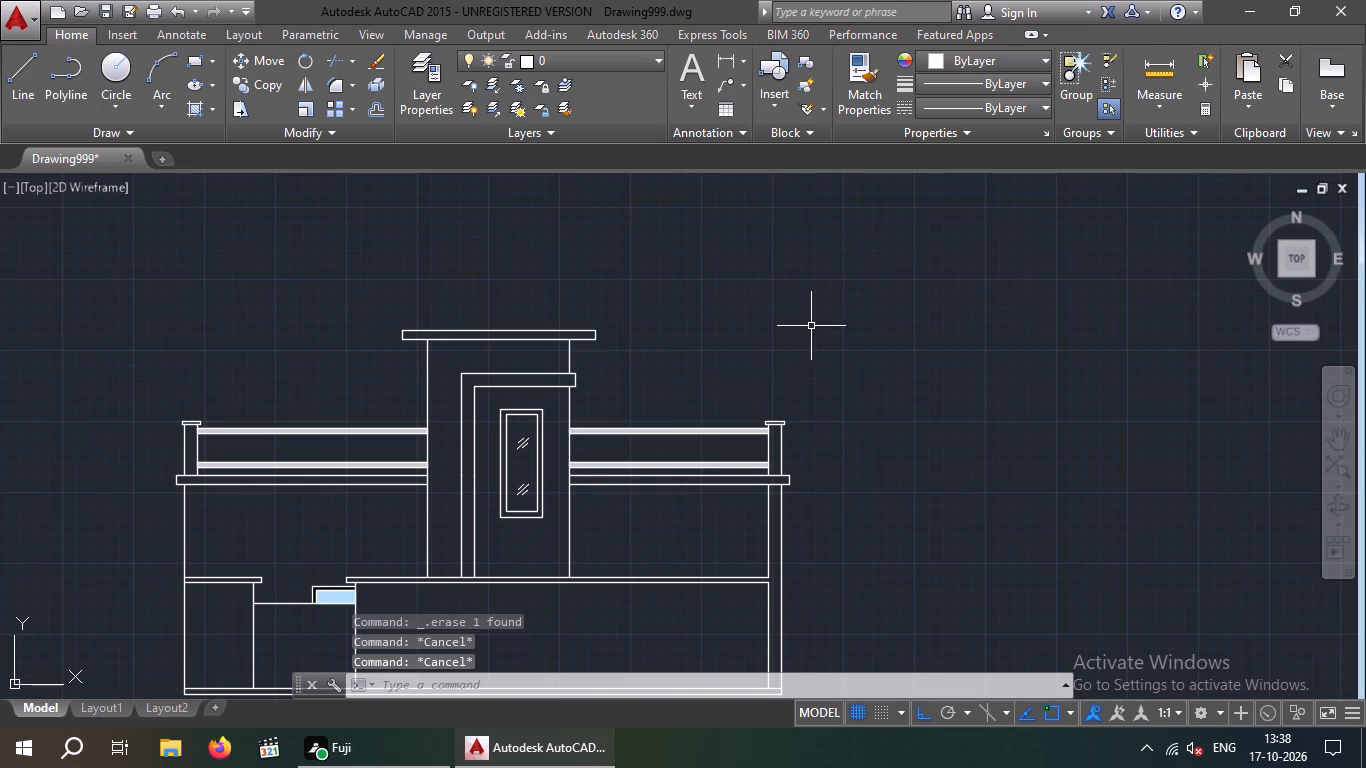
Draw a short vertical line about 5" long in the empty space to the right of the tower.
{"action": "key", "text": "l"}
{"action": "key", "text": "Return"}
{"action": "scroll", "coordinate": [867, 311], "scroll_direction": "up", "scroll_amount": 1}
{"action": "left_click_drag", "start_coordinate": [866, 298], "coordinate": [859, 329]}
{"action": "scroll", "coordinate": [868, 335], "scroll_direction": "up", "scroll_amount": 2}
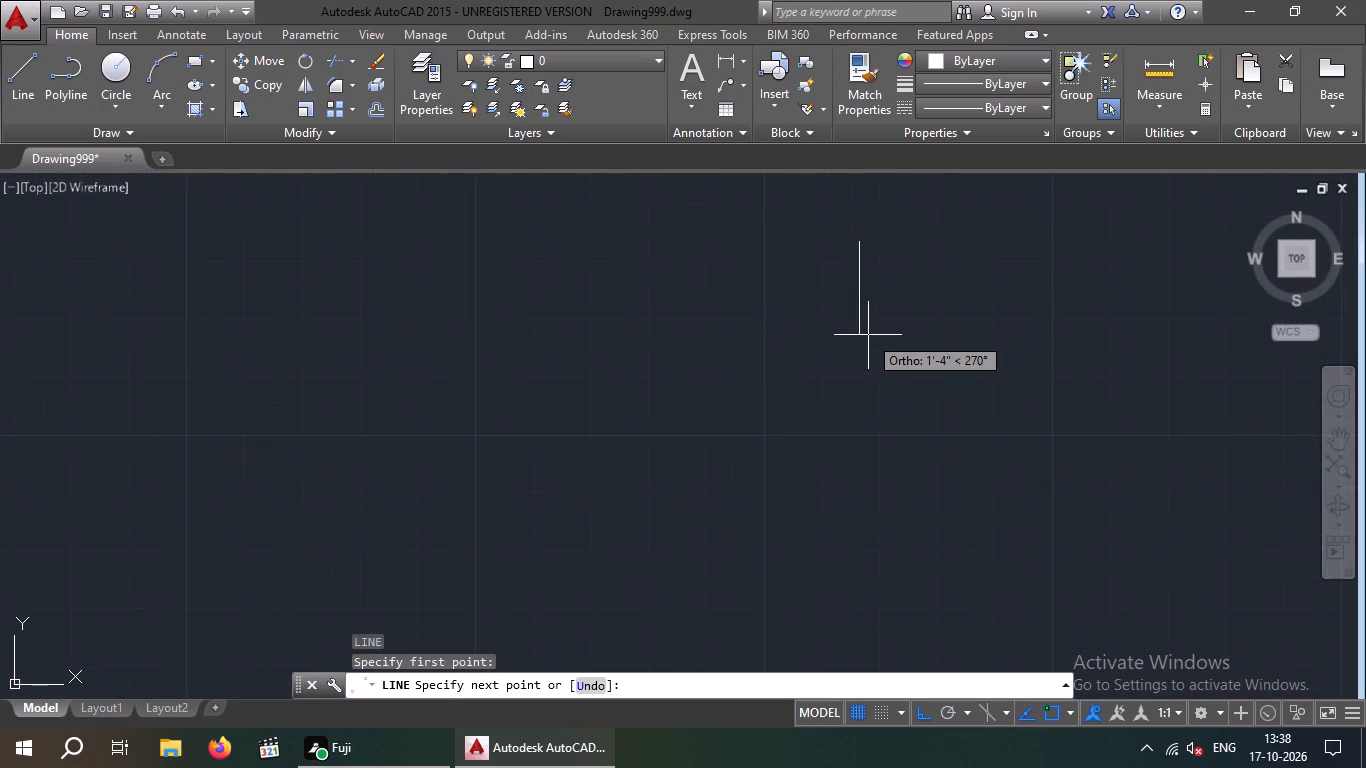
{"action": "left_click", "coordinate": [868, 270]}
{"action": "key", "text": "Escape"}
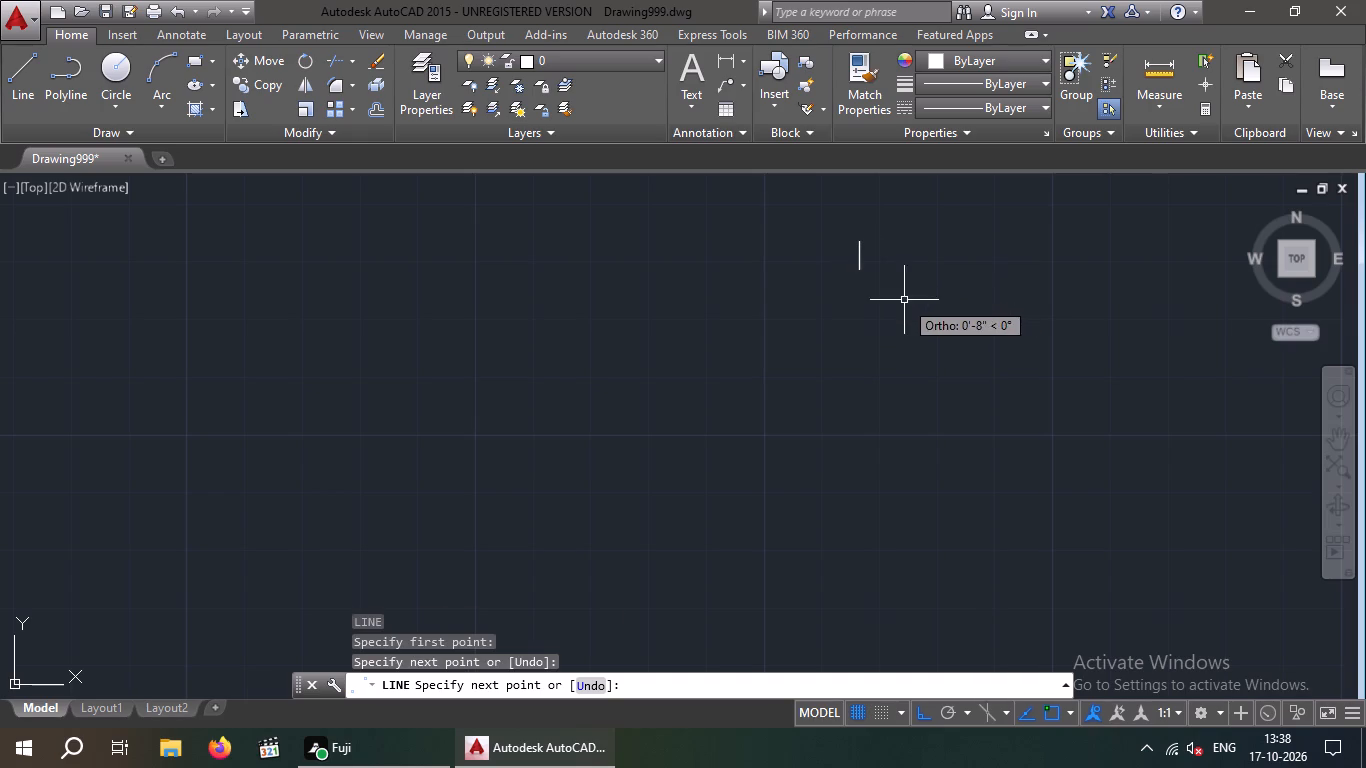
Draw two equal short horizontal lines outward from the vertical line's midpoint, one to each side, forming a small cross.
{"action": "key", "text": "space"}
{"action": "scroll", "coordinate": [855, 254], "scroll_direction": "up", "scroll_amount": 5}
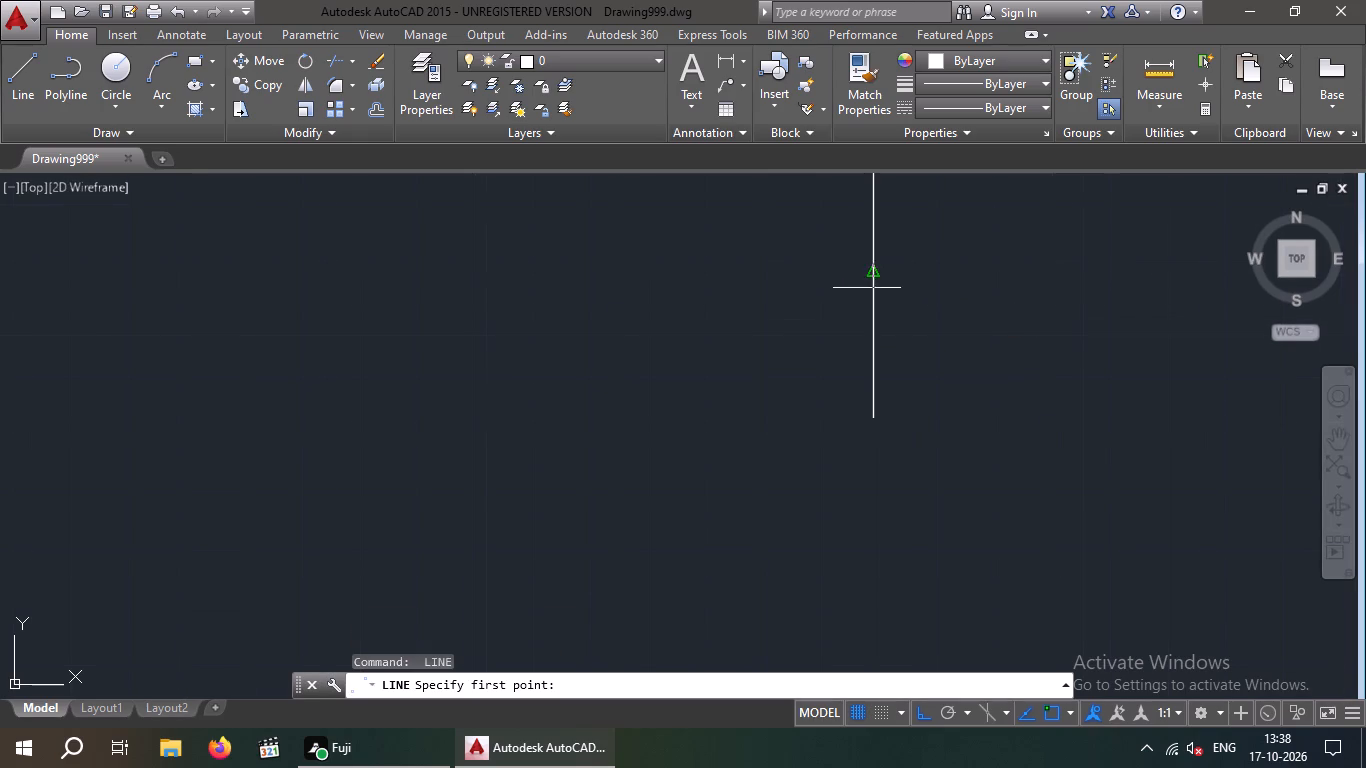
{"action": "scroll", "coordinate": [882, 316], "scroll_direction": "down", "scroll_amount": 1}
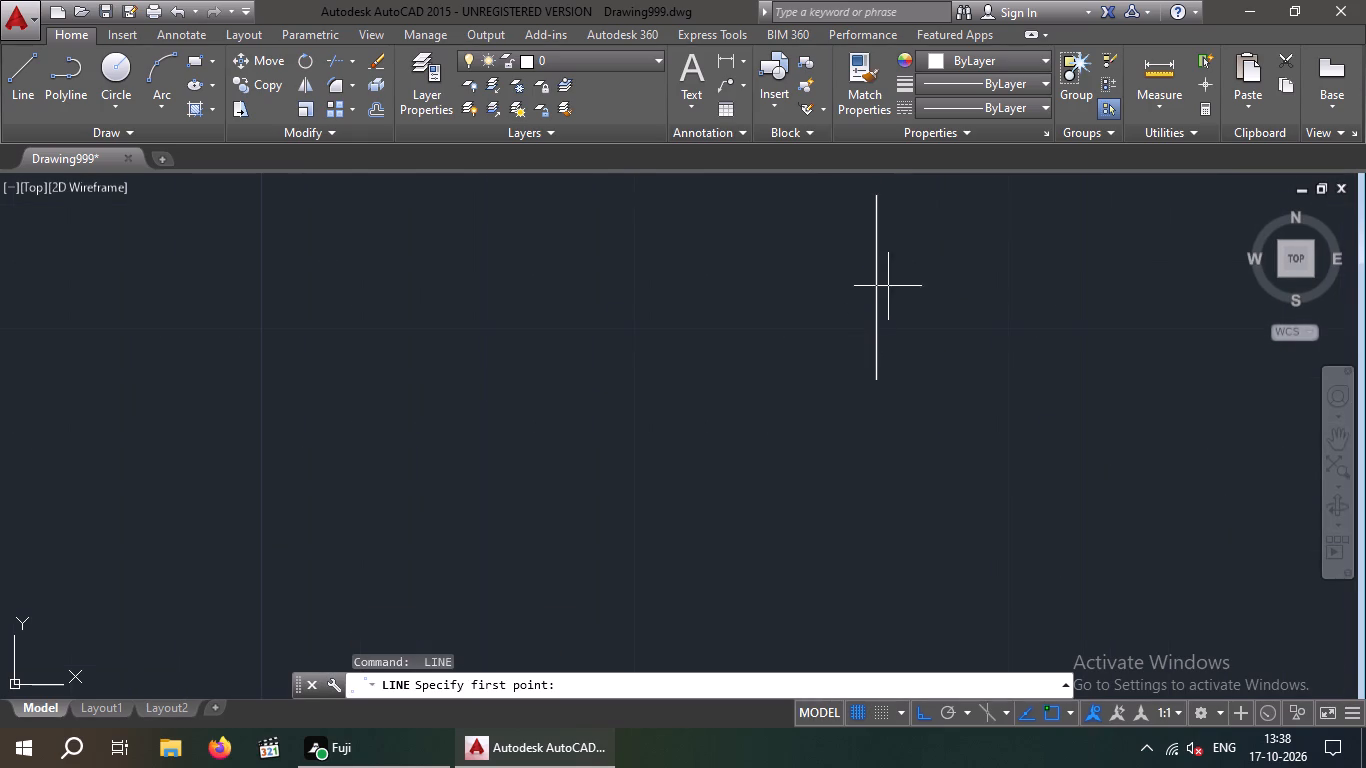
{"action": "left_click", "coordinate": [876, 288]}
{"action": "left_click", "coordinate": [980, 285]}
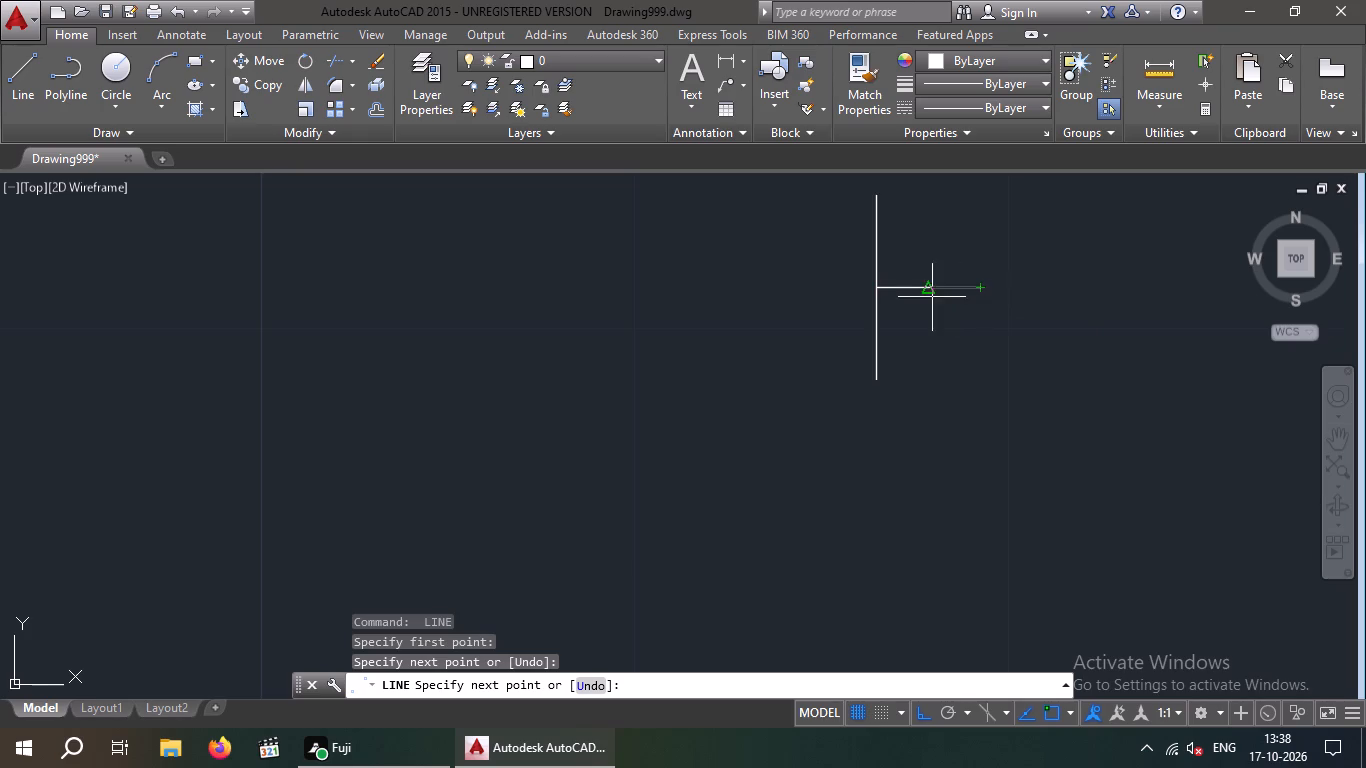
{"action": "key", "text": "space"}
{"action": "key", "text": "space"}
{"action": "left_click_drag", "start_coordinate": [876, 288], "coordinate": [877, 288]}
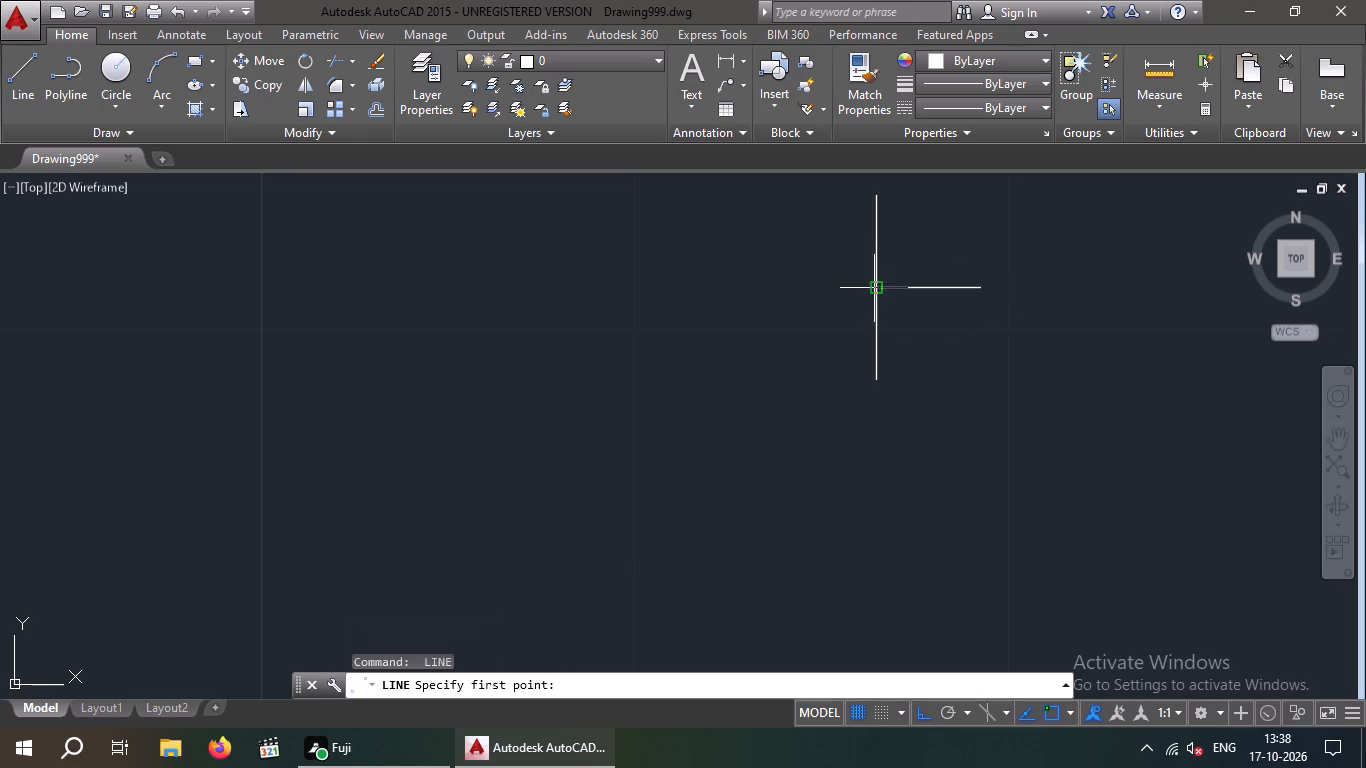
{"action": "left_click_drag", "start_coordinate": [877, 288], "coordinate": [778, 307]}
{"action": "left_click", "coordinate": [771, 309]}
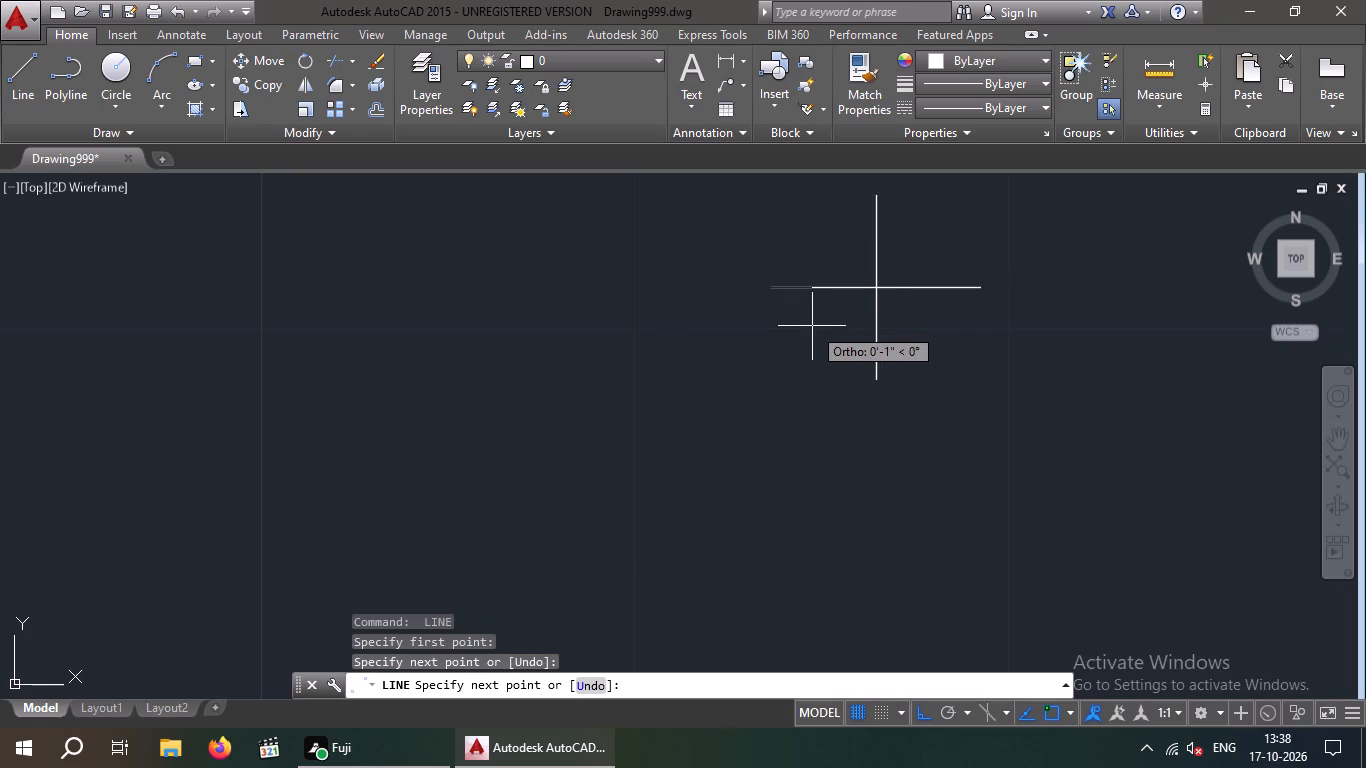
{"action": "key", "text": "Escape"}
{"action": "scroll", "coordinate": [766, 338], "scroll_direction": "down", "scroll_amount": 4}
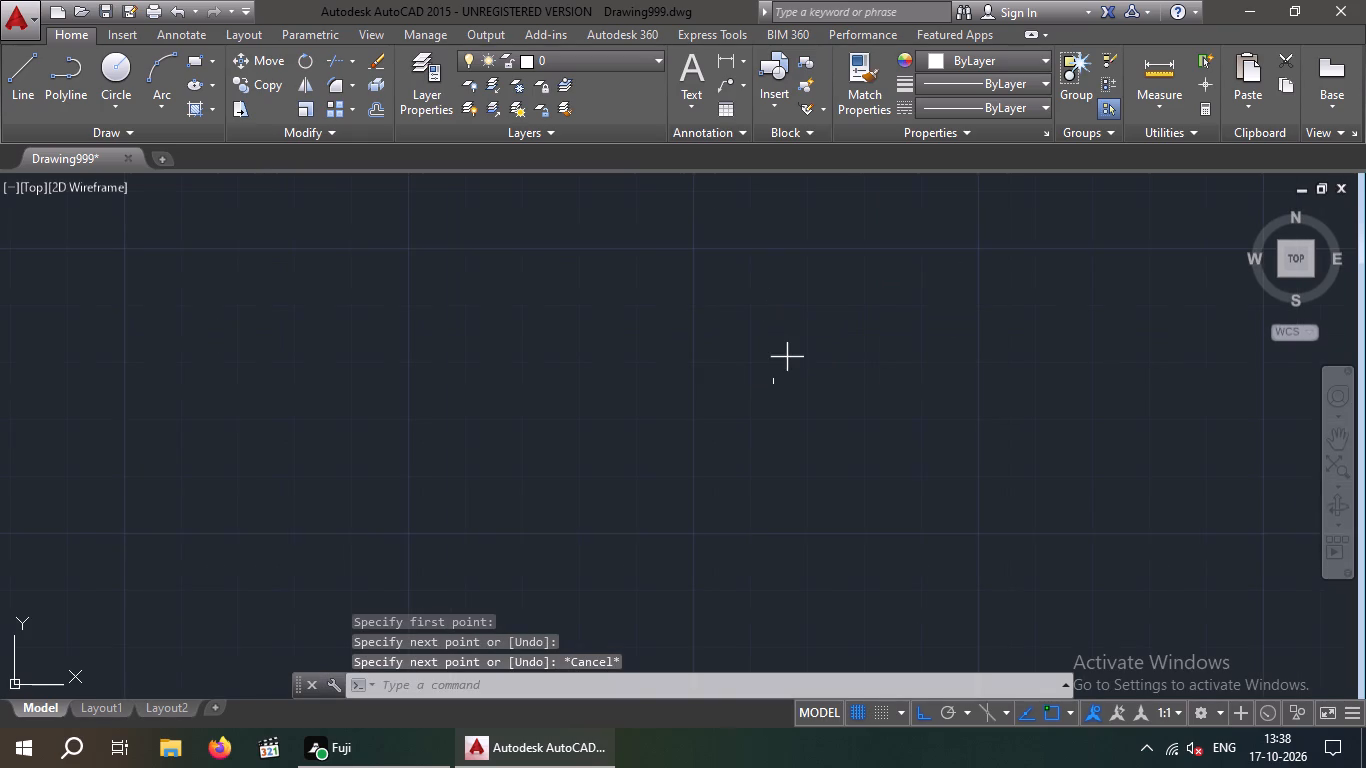
Copy the small cross, with Ortho off, to between the two hatched bands just right of the tower wall.
{"action": "scroll", "coordinate": [777, 382], "scroll_direction": "up", "scroll_amount": 1}
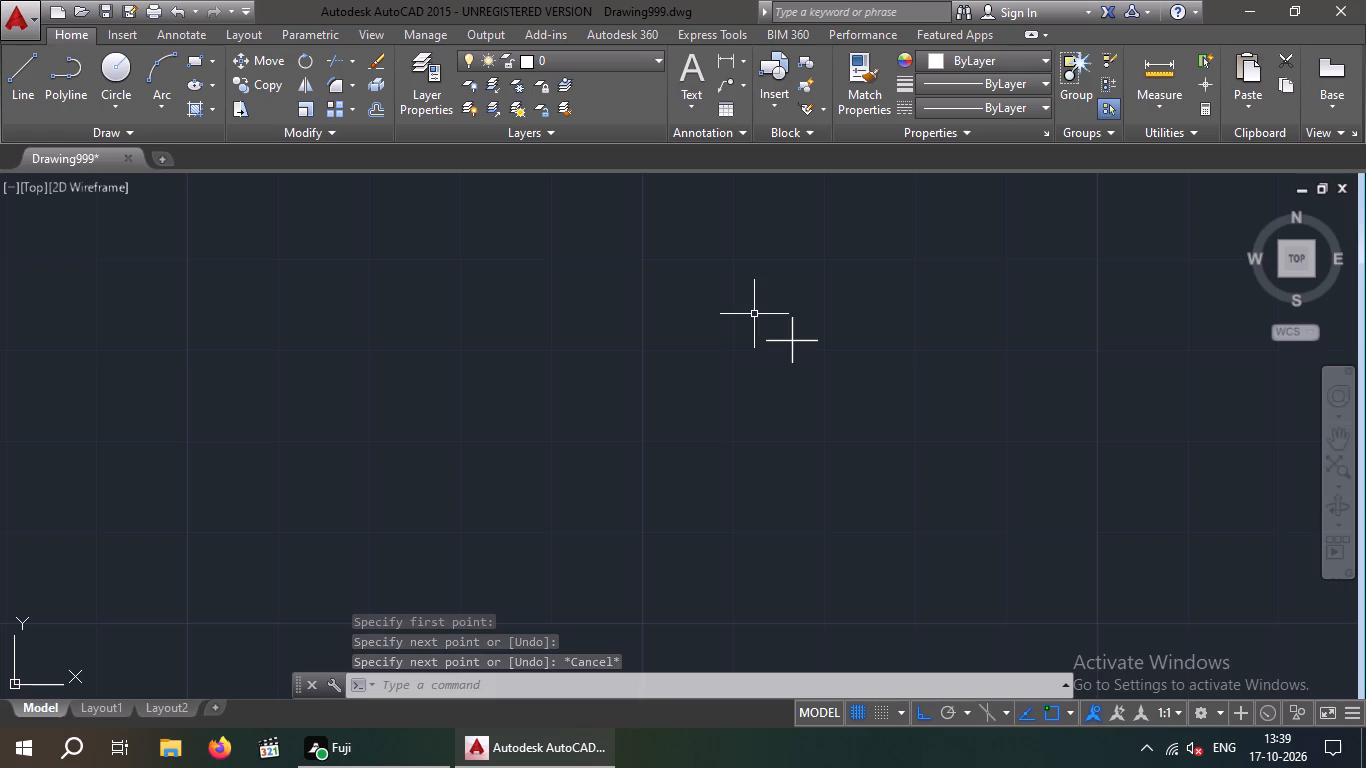
{"action": "left_click_drag", "start_coordinate": [751, 303], "coordinate": [830, 303]}
{"action": "left_click", "coordinate": [844, 421]}
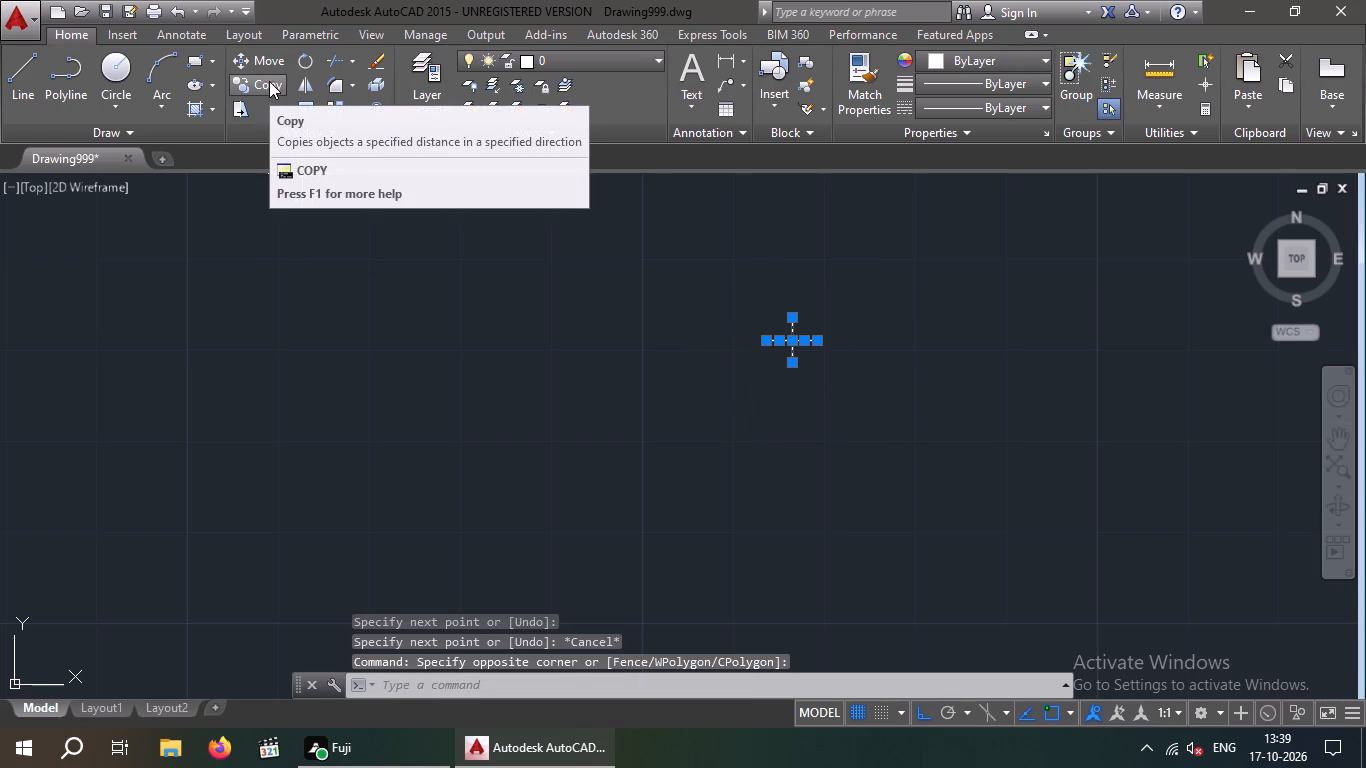
{"action": "left_click", "coordinate": [269, 81]}
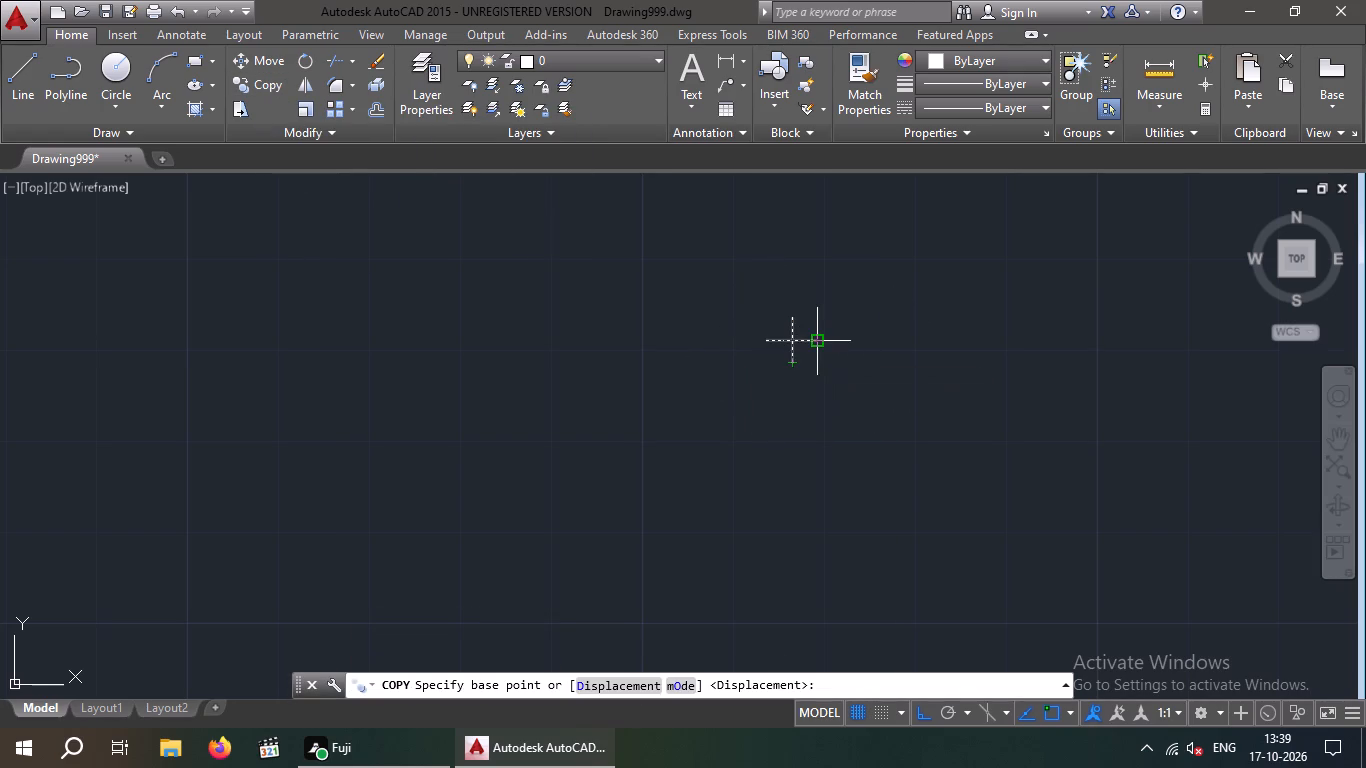
{"action": "left_click", "coordinate": [816, 341]}
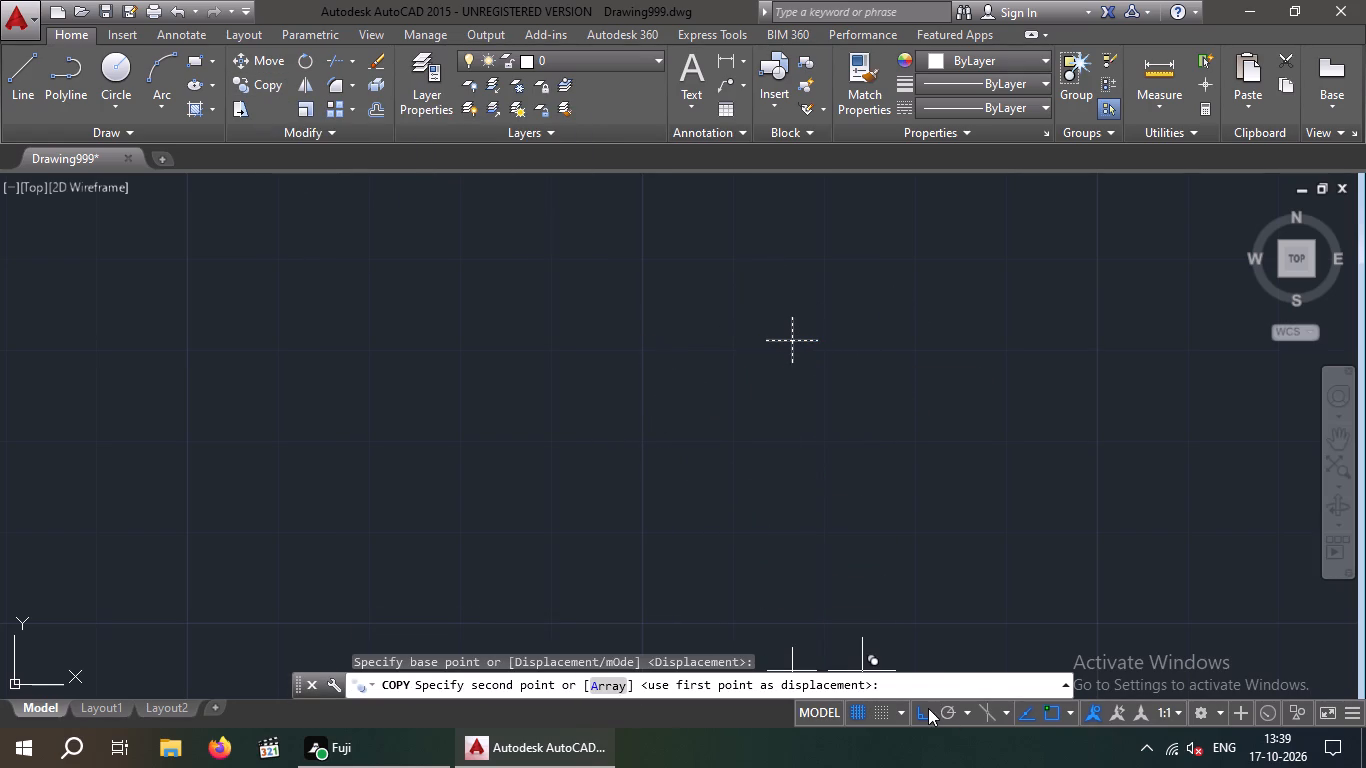
{"action": "left_click_drag", "start_coordinate": [920, 710], "coordinate": [905, 695]}
{"action": "scroll", "coordinate": [778, 585], "scroll_direction": "down", "scroll_amount": 2}
{"action": "middle_click_drag", "start_coordinate": [618, 548], "coordinate": [812, 369]}
{"action": "scroll", "coordinate": [816, 366], "scroll_direction": "down", "scroll_amount": 1}
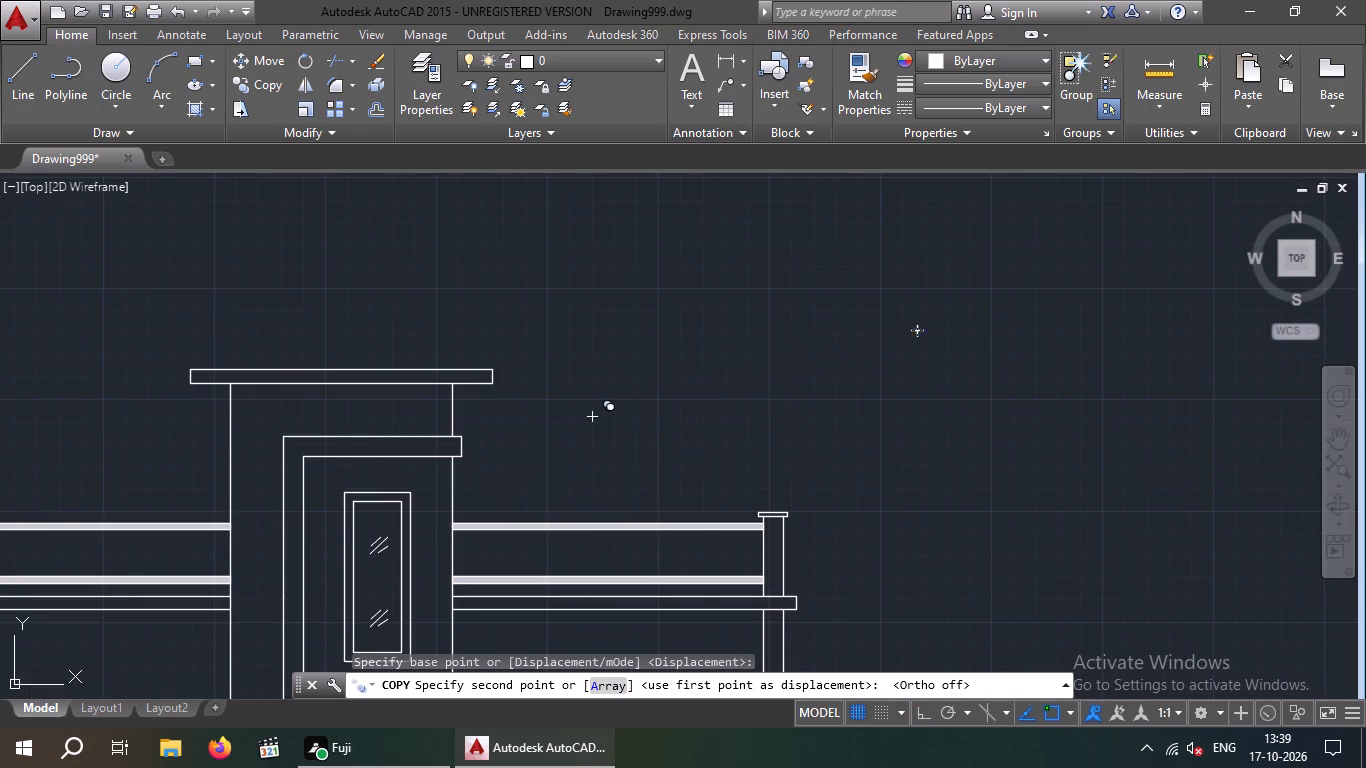
{"action": "scroll", "coordinate": [501, 556], "scroll_direction": "up", "scroll_amount": 3}
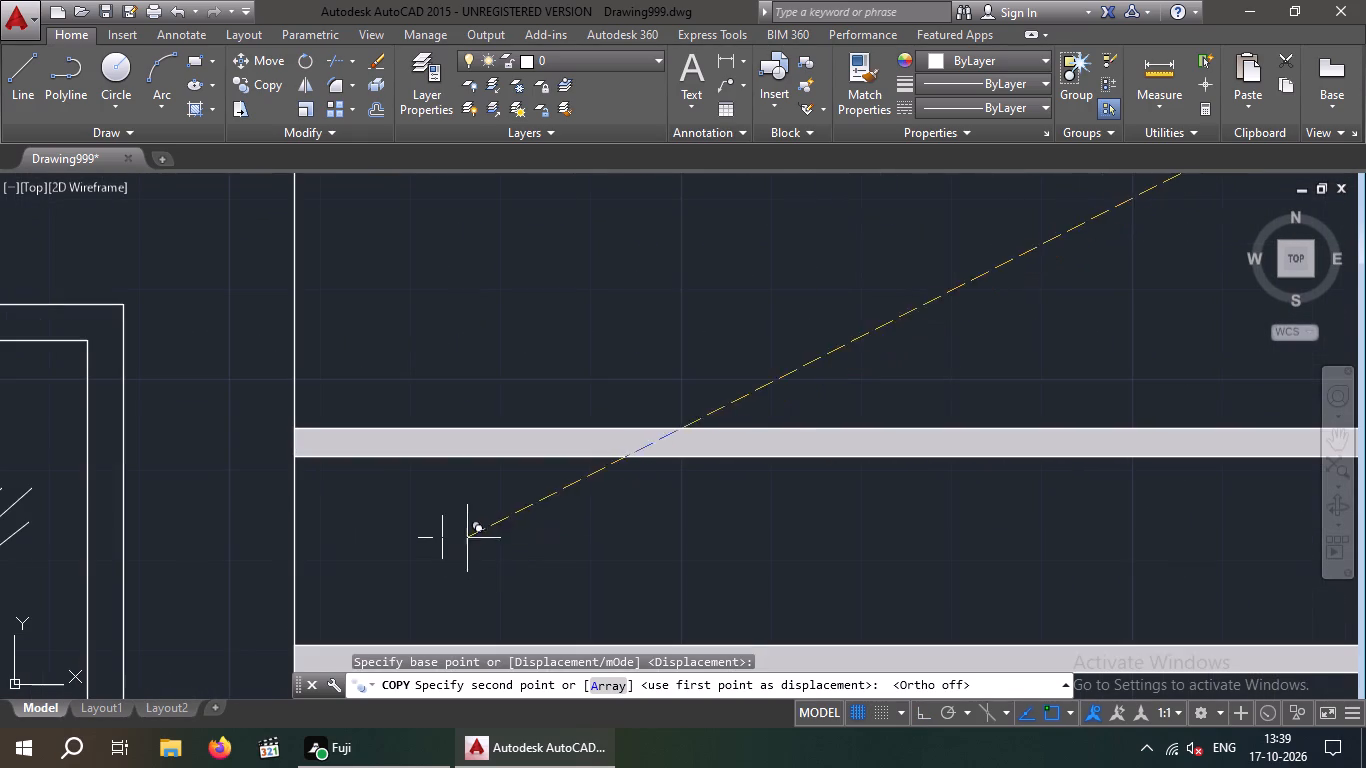
{"action": "left_click", "coordinate": [444, 530]}
{"action": "key", "text": "Escape"}
{"action": "scroll", "coordinate": [502, 545], "scroll_direction": "down", "scroll_amount": 2}
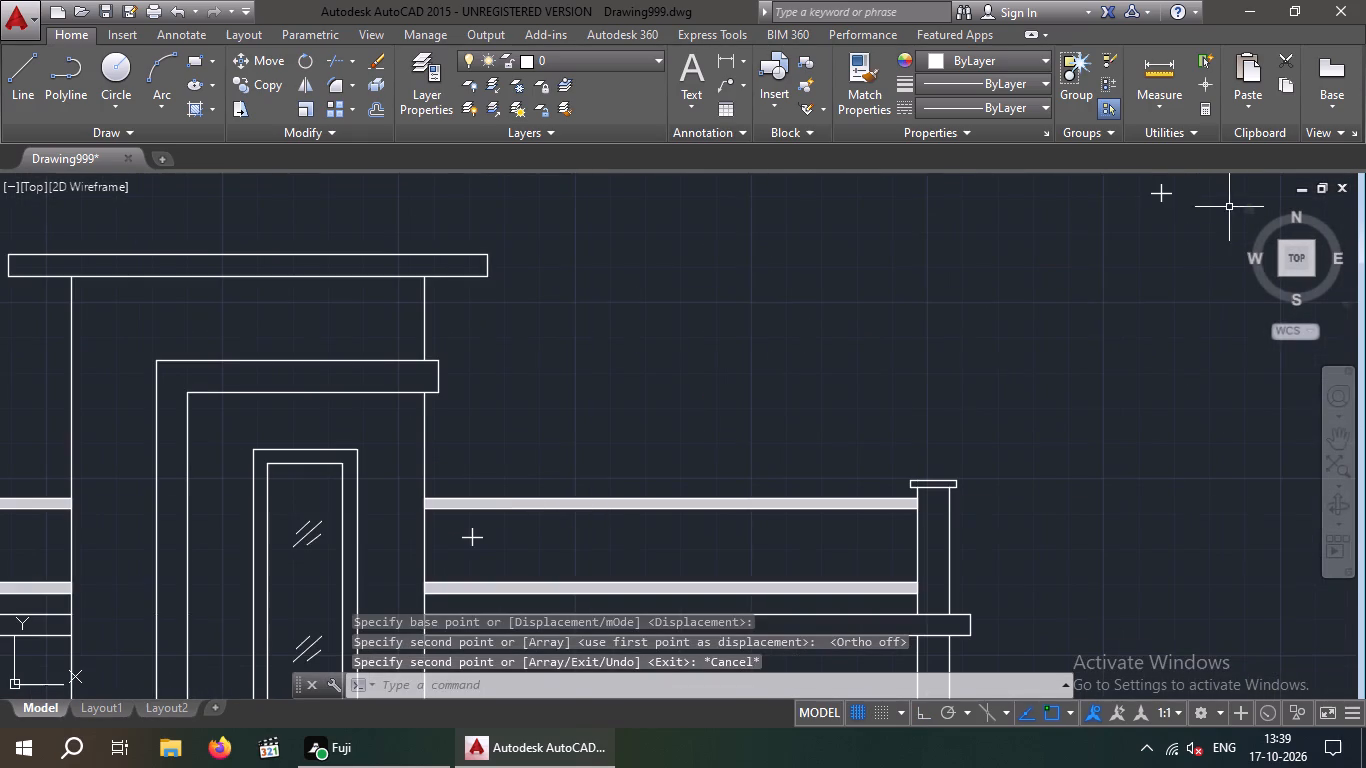
Erase the original small cross in the empty space above the right parapet.
{"action": "middle_click_drag", "start_coordinate": [1209, 227], "coordinate": [1091, 321]}
{"action": "left_click_drag", "start_coordinate": [1148, 226], "coordinate": [997, 308]}
{"action": "left_click", "coordinate": [995, 317]}
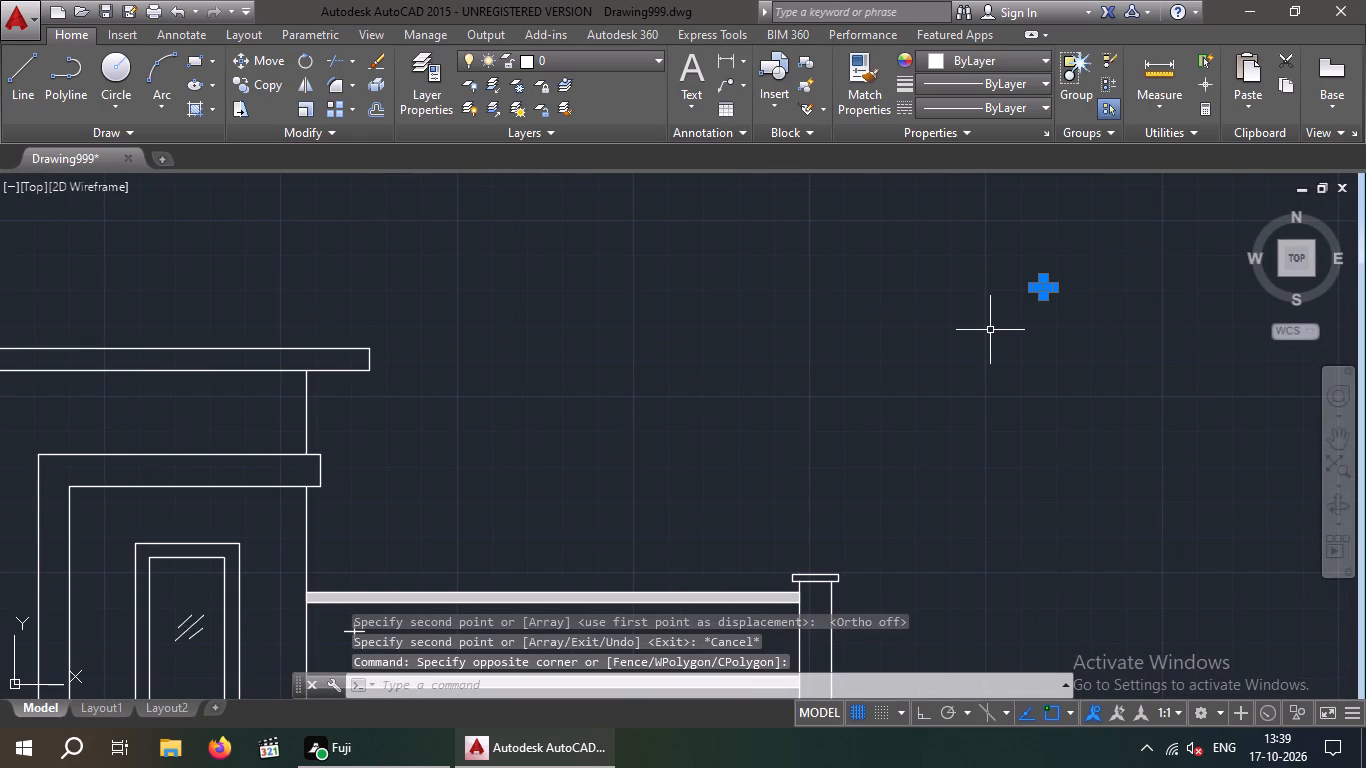
{"action": "key", "text": "Delete"}
Rotate the small cross right of the tower wall freehand clockwise about its right-hand tip, tilting it into an X.
{"action": "scroll", "coordinate": [986, 330], "scroll_direction": "down", "scroll_amount": 3}
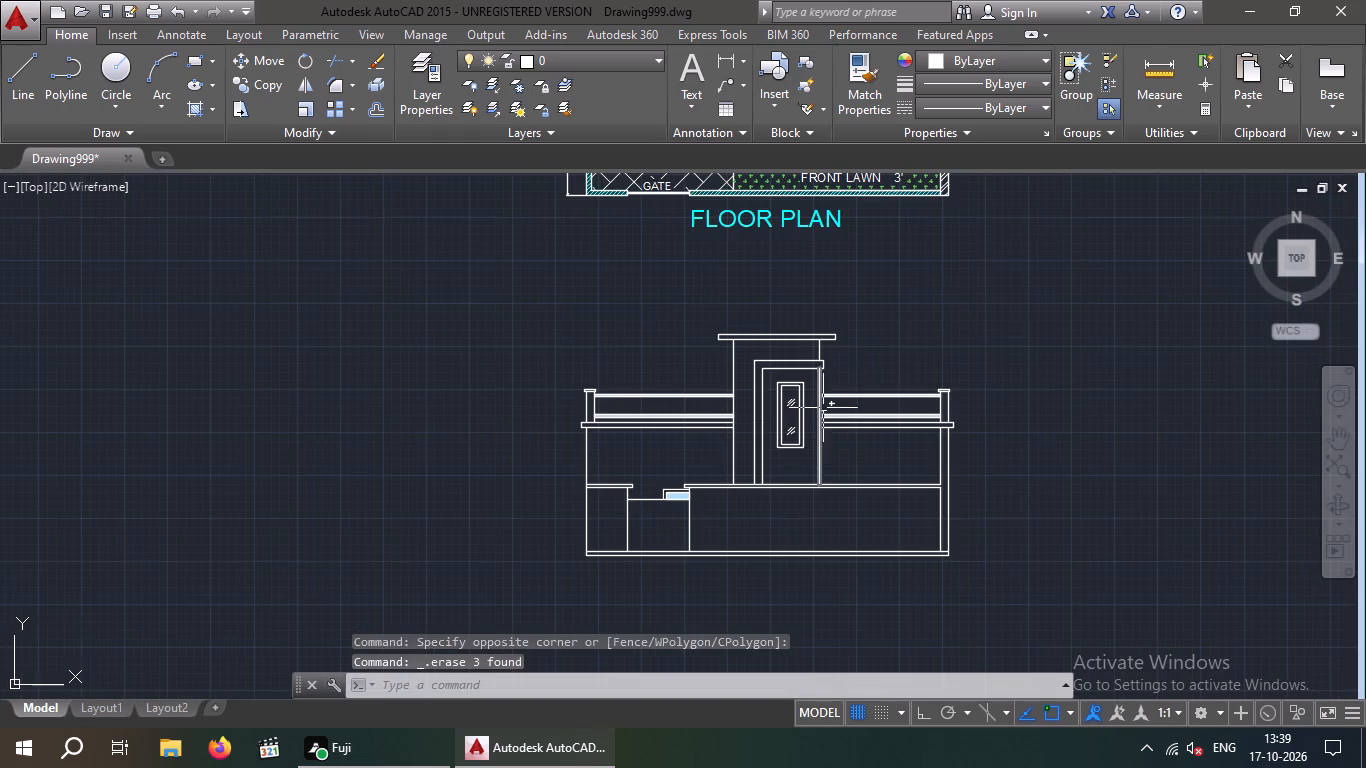
{"action": "scroll", "coordinate": [824, 406], "scroll_direction": "up", "scroll_amount": 7}
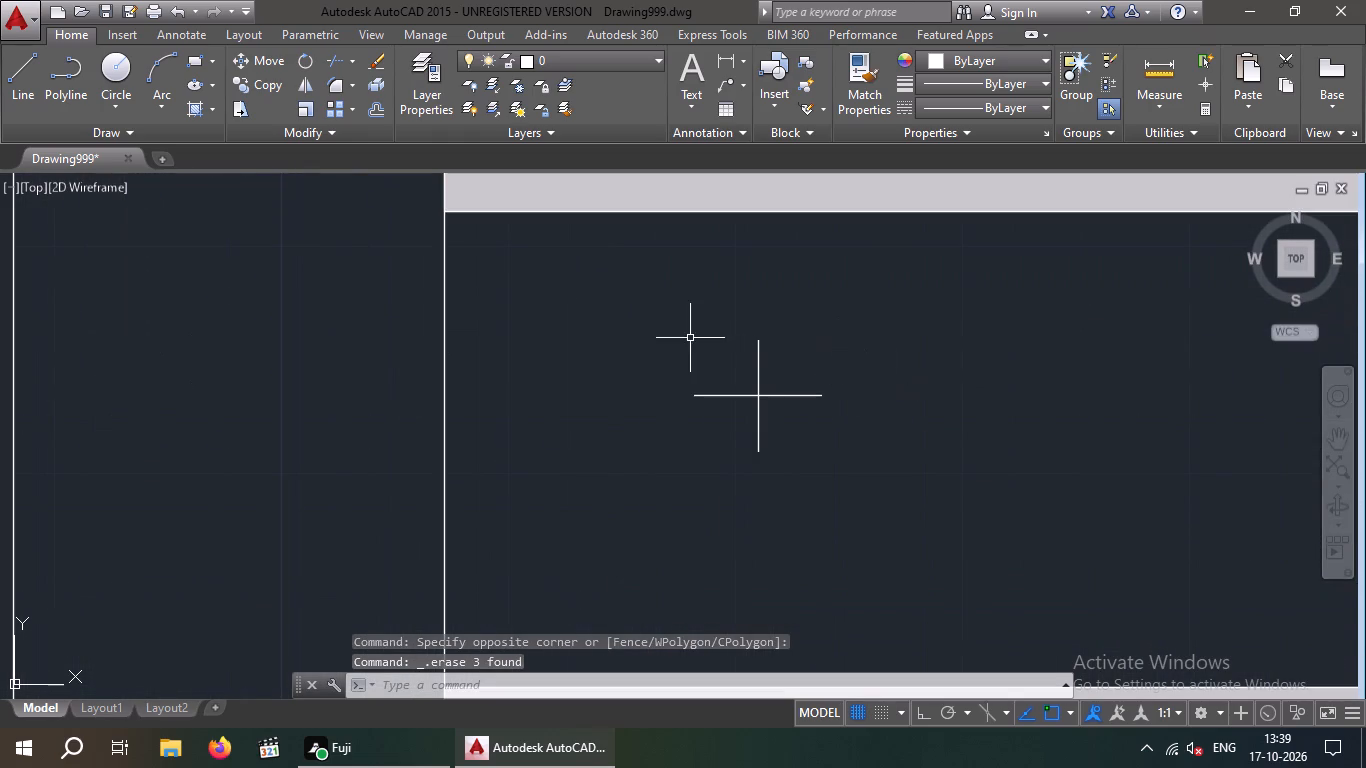
{"action": "left_click_drag", "start_coordinate": [675, 329], "coordinate": [711, 336]}
{"action": "left_click", "coordinate": [829, 466]}
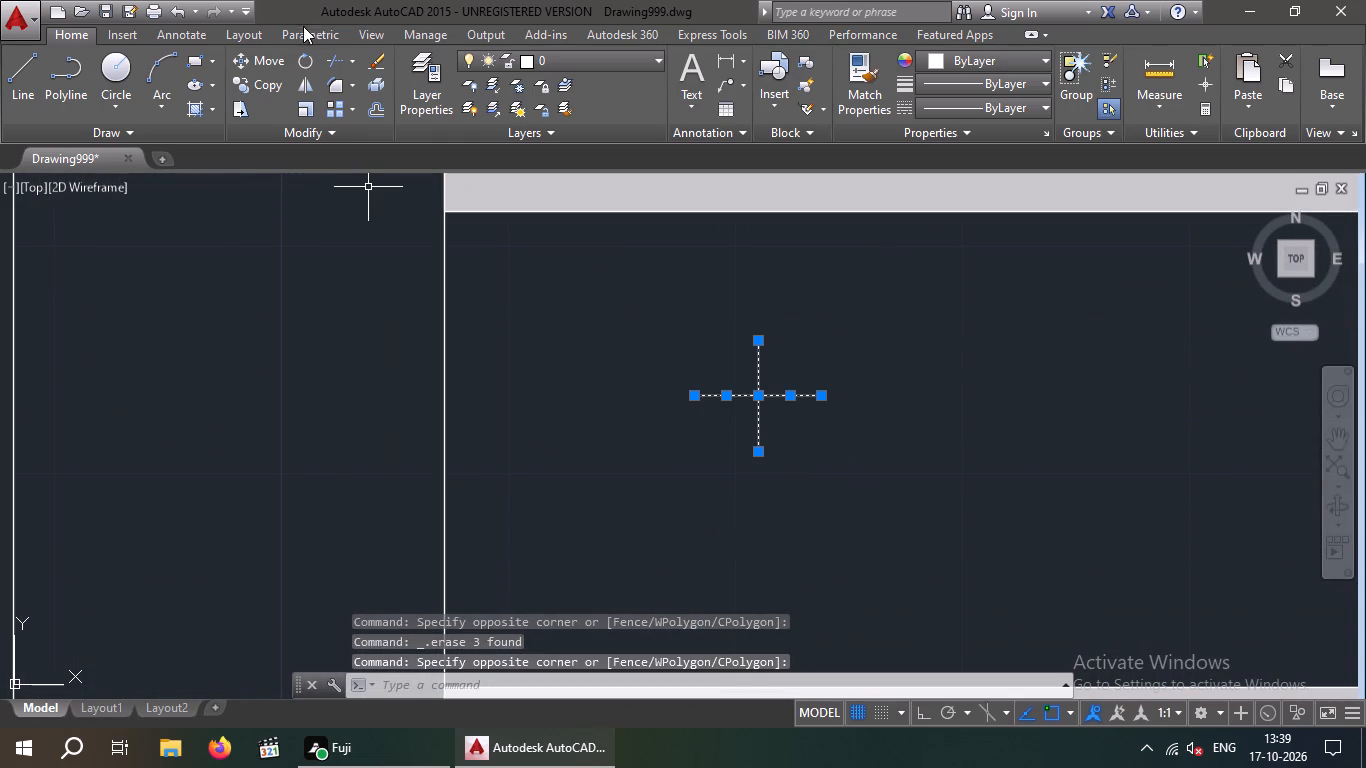
{"action": "left_click", "coordinate": [302, 56]}
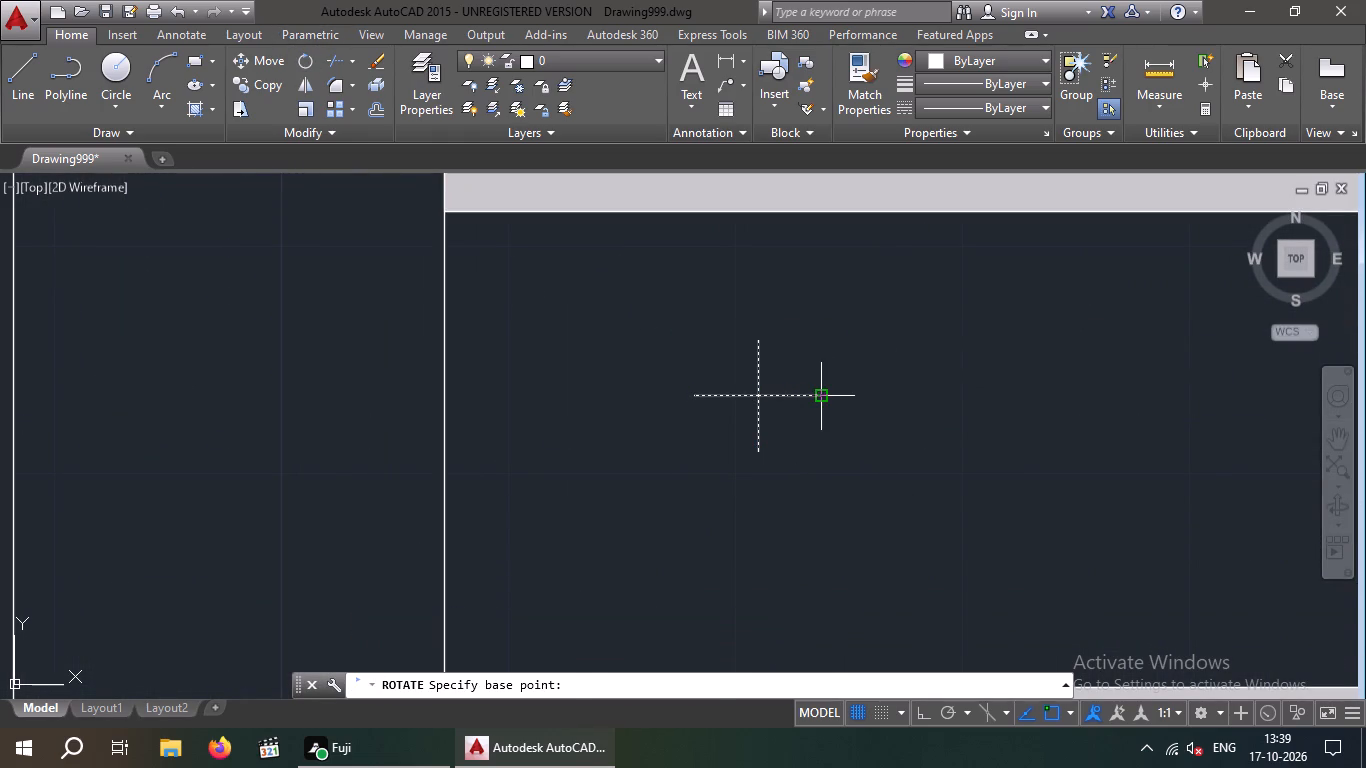
{"action": "left_click", "coordinate": [825, 393]}
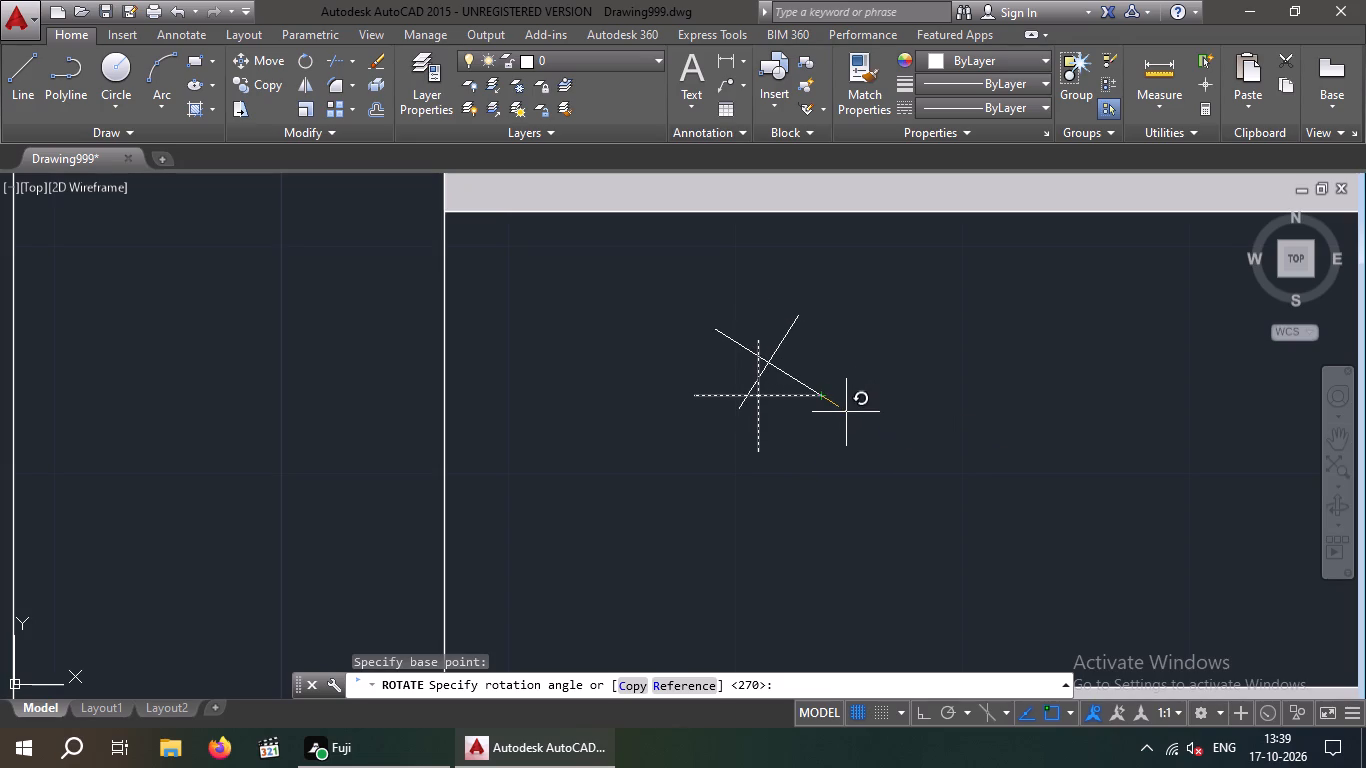
{"action": "left_click", "coordinate": [846, 412]}
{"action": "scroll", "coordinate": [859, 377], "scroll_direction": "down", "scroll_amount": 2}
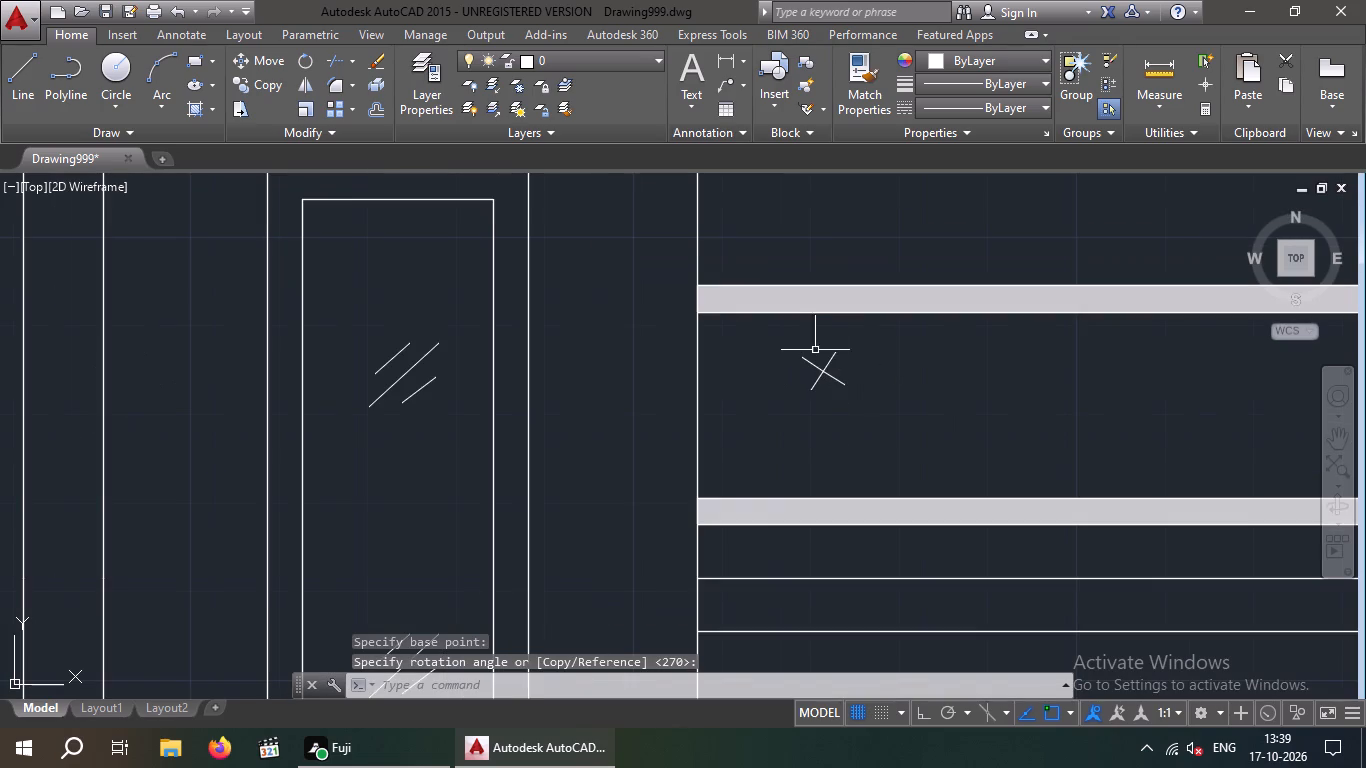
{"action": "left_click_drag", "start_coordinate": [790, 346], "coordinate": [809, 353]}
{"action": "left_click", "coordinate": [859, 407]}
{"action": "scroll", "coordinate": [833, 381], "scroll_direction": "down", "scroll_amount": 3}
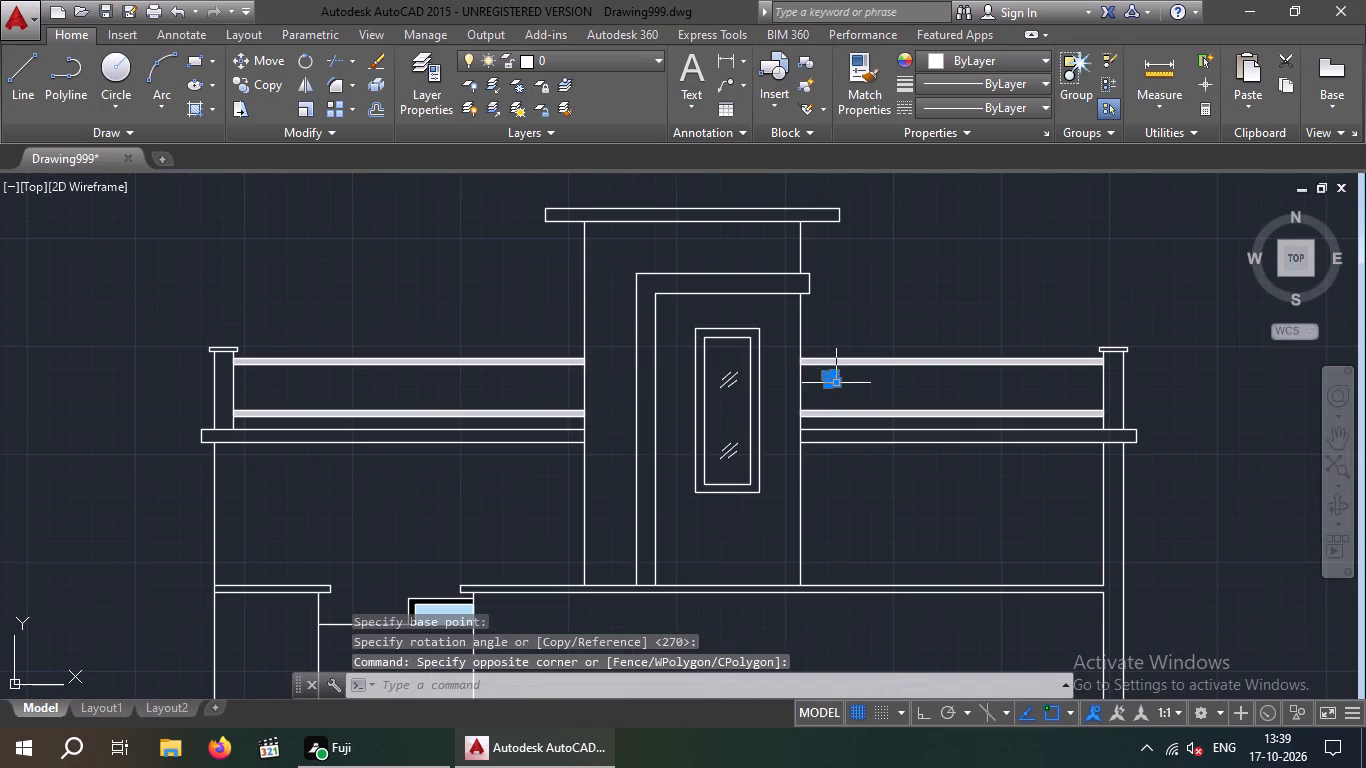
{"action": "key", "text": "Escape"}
Draw three short cutting lines across the tilted cross's upper-left, upper-right and lower-right arms, each near the arm's tip.
{"action": "scroll", "coordinate": [830, 383], "scroll_direction": "up", "scroll_amount": 6}
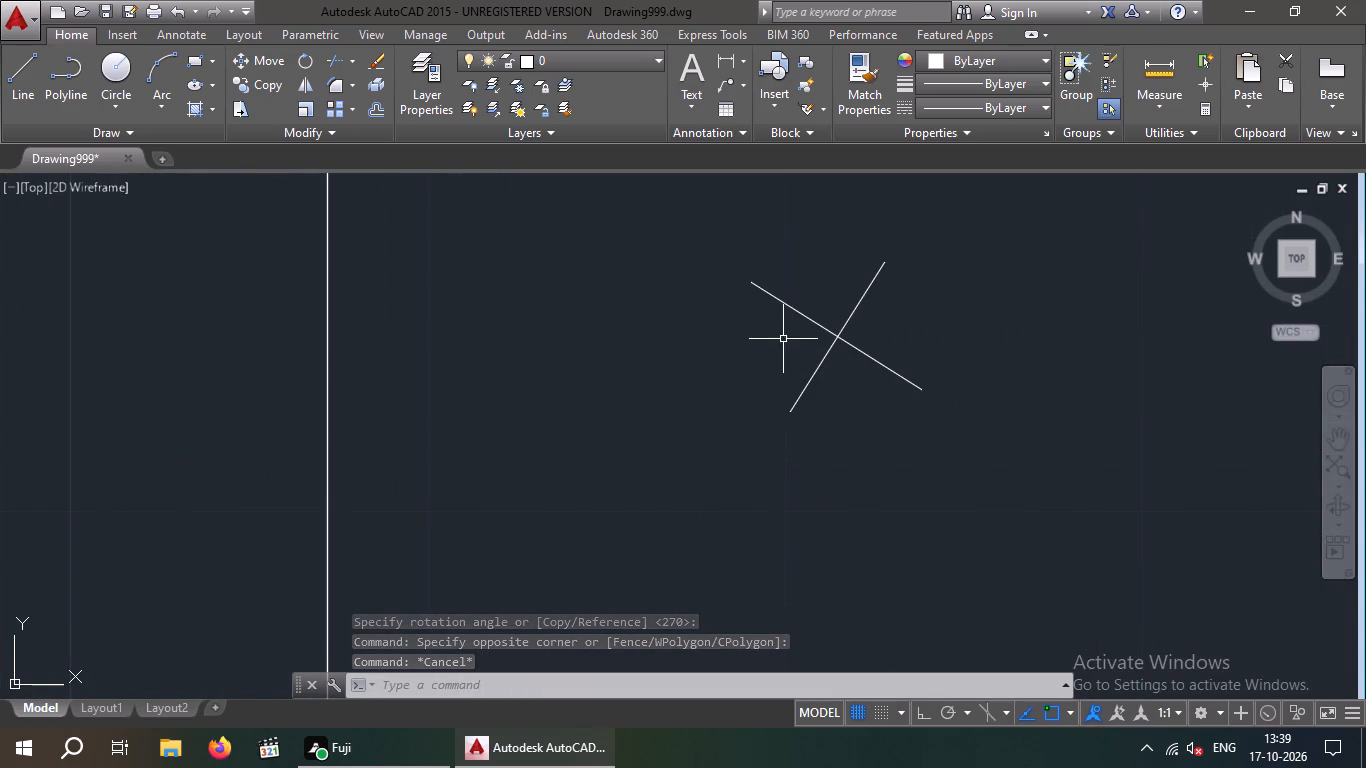
{"action": "key", "text": "l"}
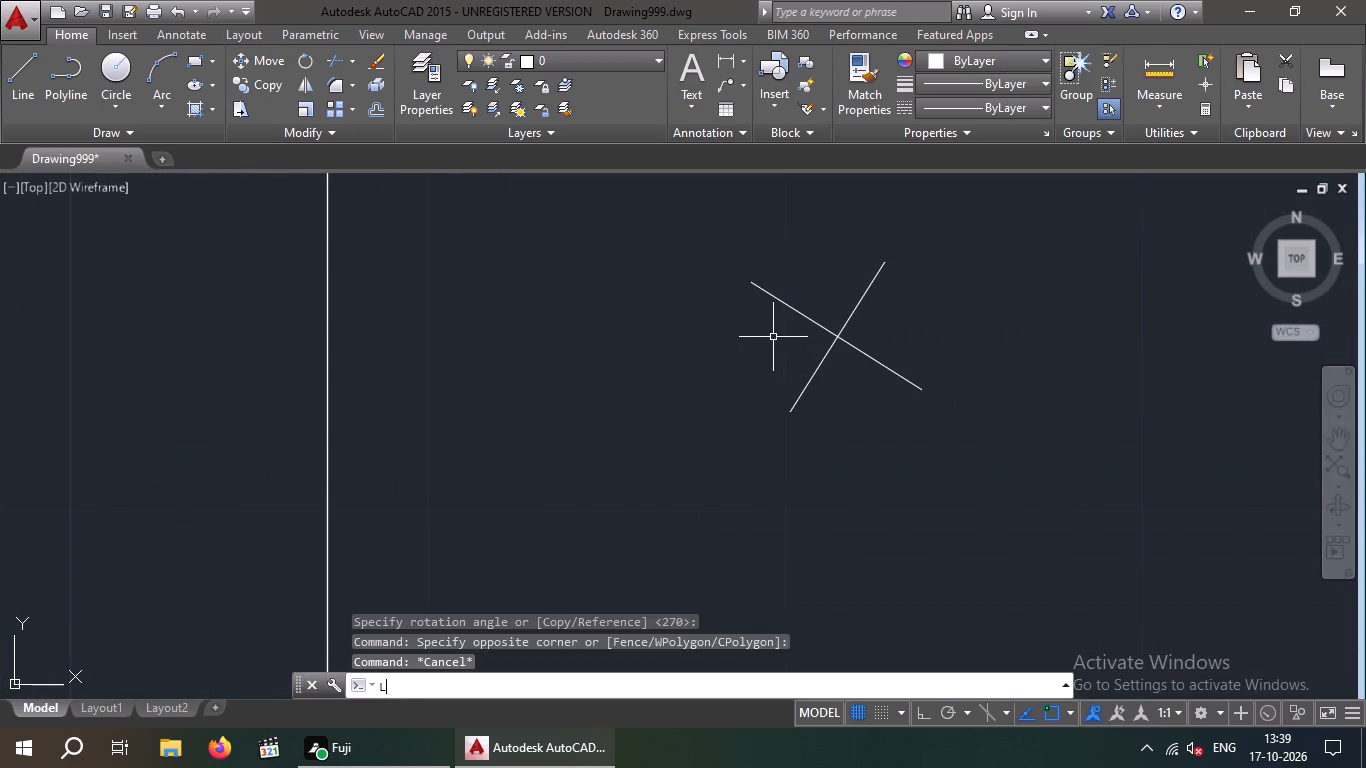
{"action": "key", "text": "Return"}
{"action": "left_click", "coordinate": [770, 319]}
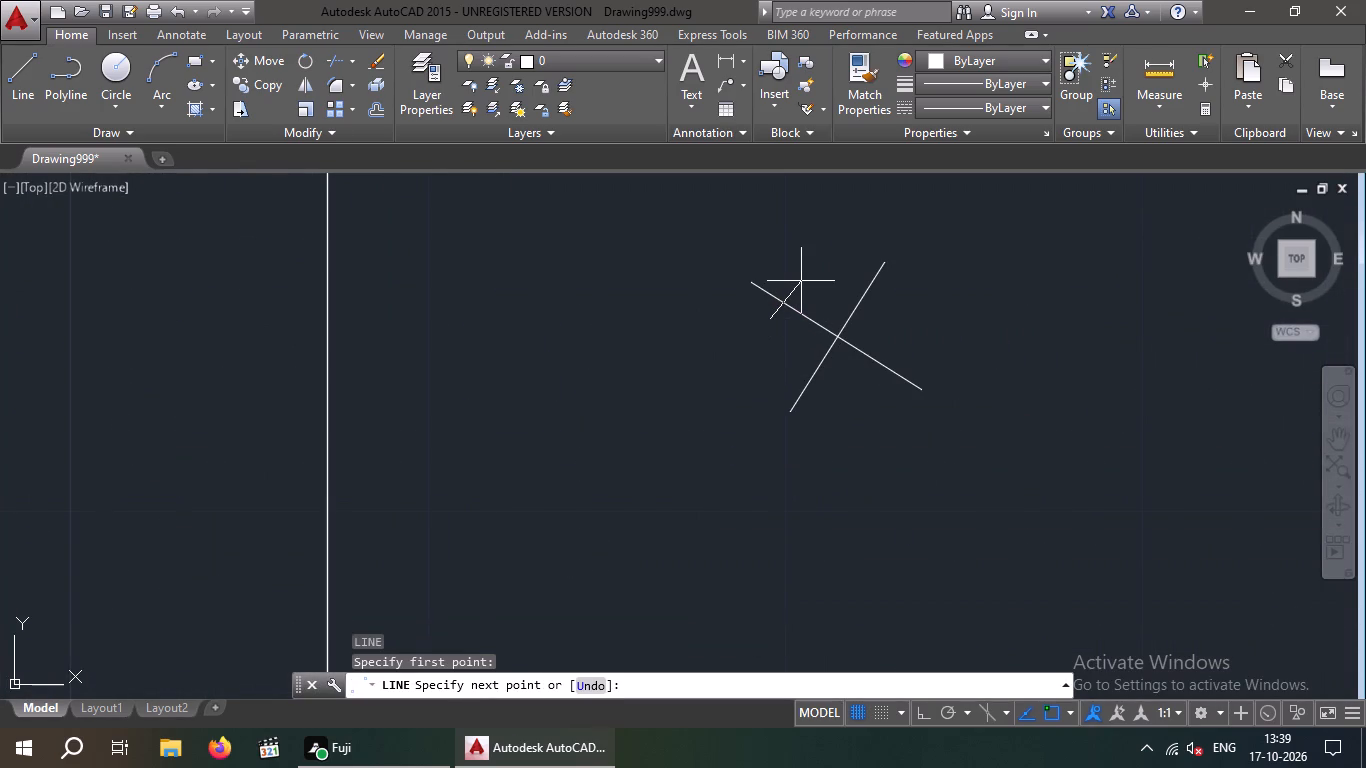
{"action": "left_click", "coordinate": [798, 281]}
{"action": "key", "text": "space"}
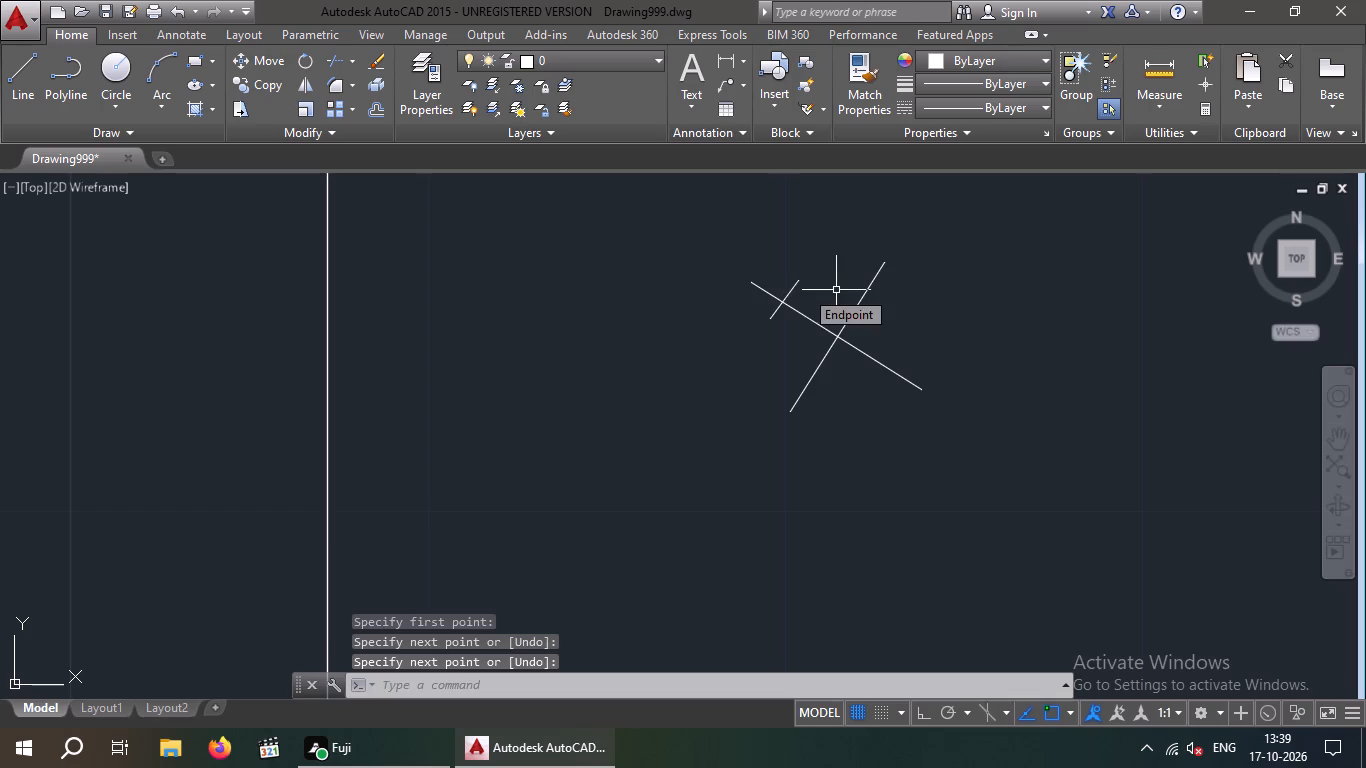
{"action": "key", "text": "space"}
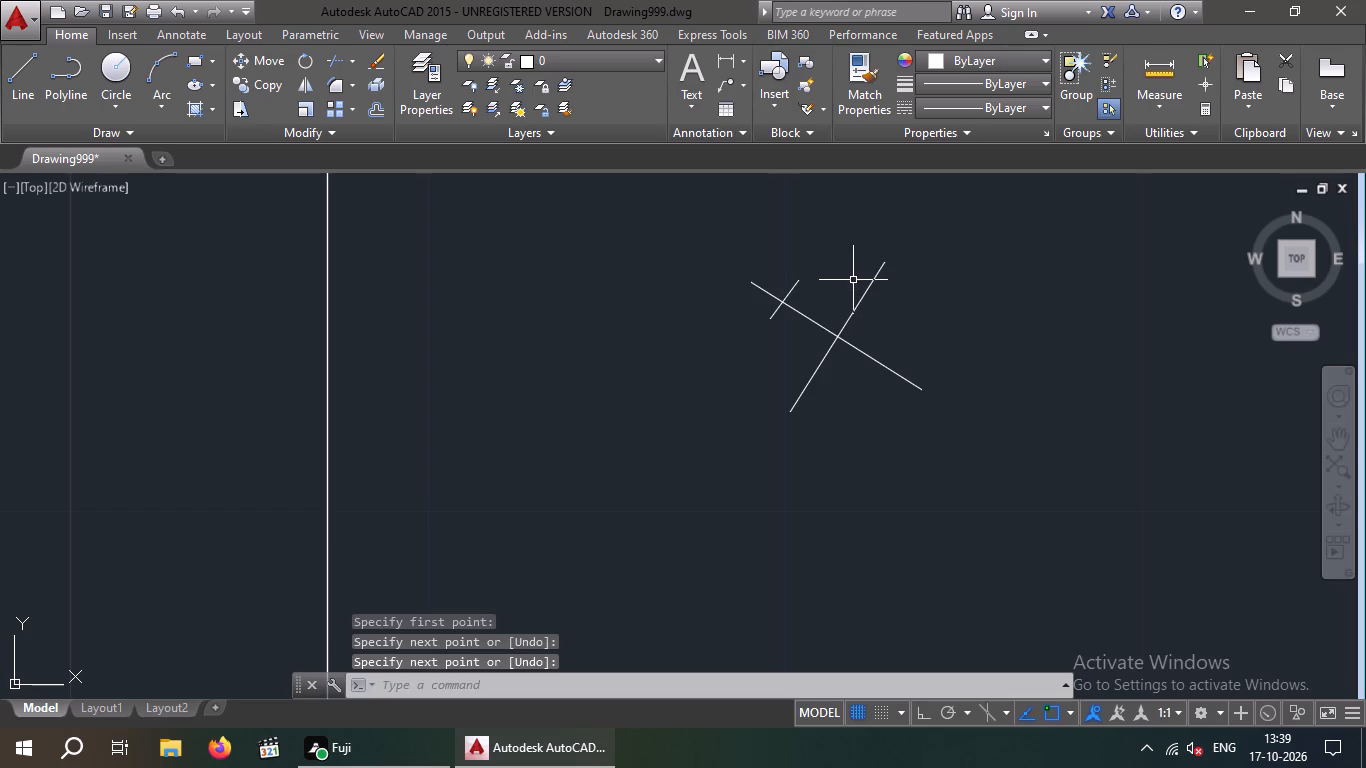
{"action": "left_click", "coordinate": [853, 280]}
{"action": "left_click", "coordinate": [891, 309]}
{"action": "key", "text": "space"}
{"action": "key", "text": "space"}
{"action": "left_click_drag", "start_coordinate": [914, 349], "coordinate": [879, 371]}
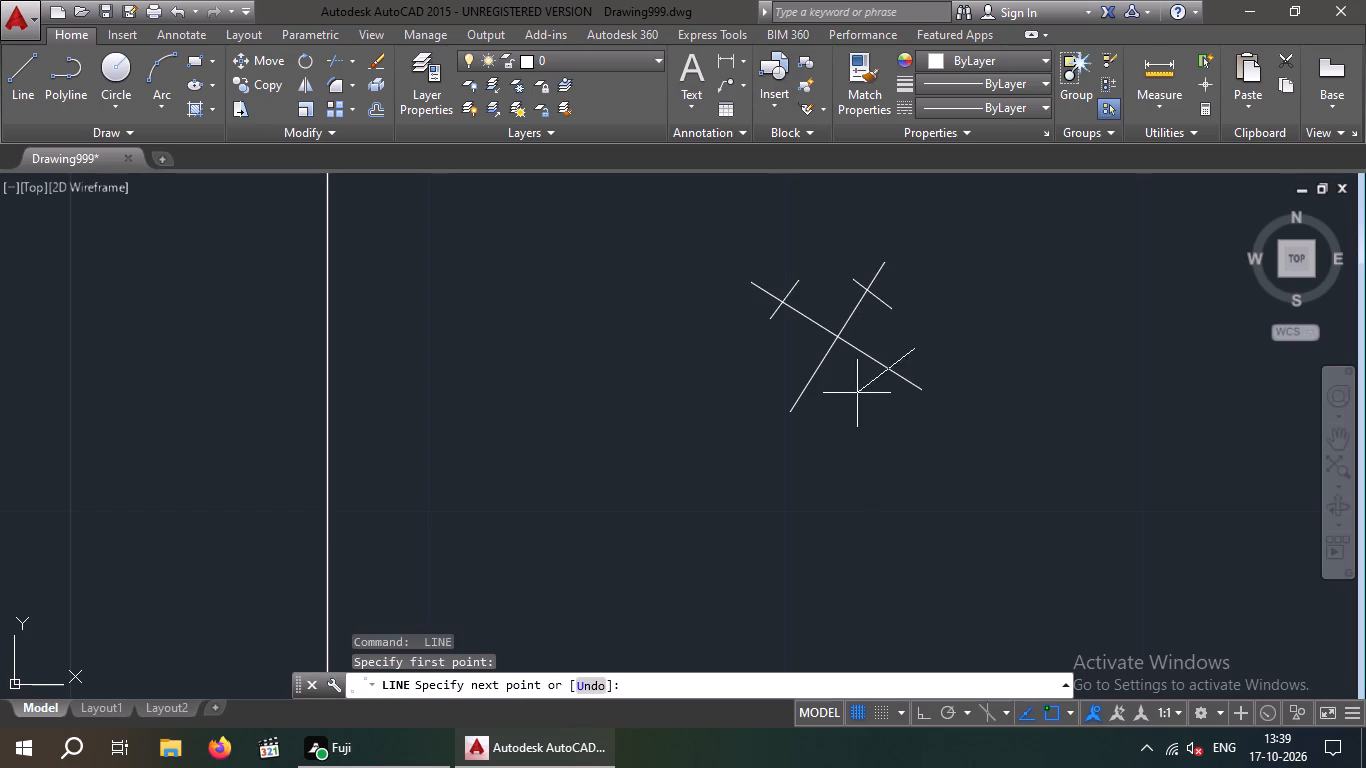
{"action": "left_click", "coordinate": [877, 397]}
{"action": "key", "text": "space"}
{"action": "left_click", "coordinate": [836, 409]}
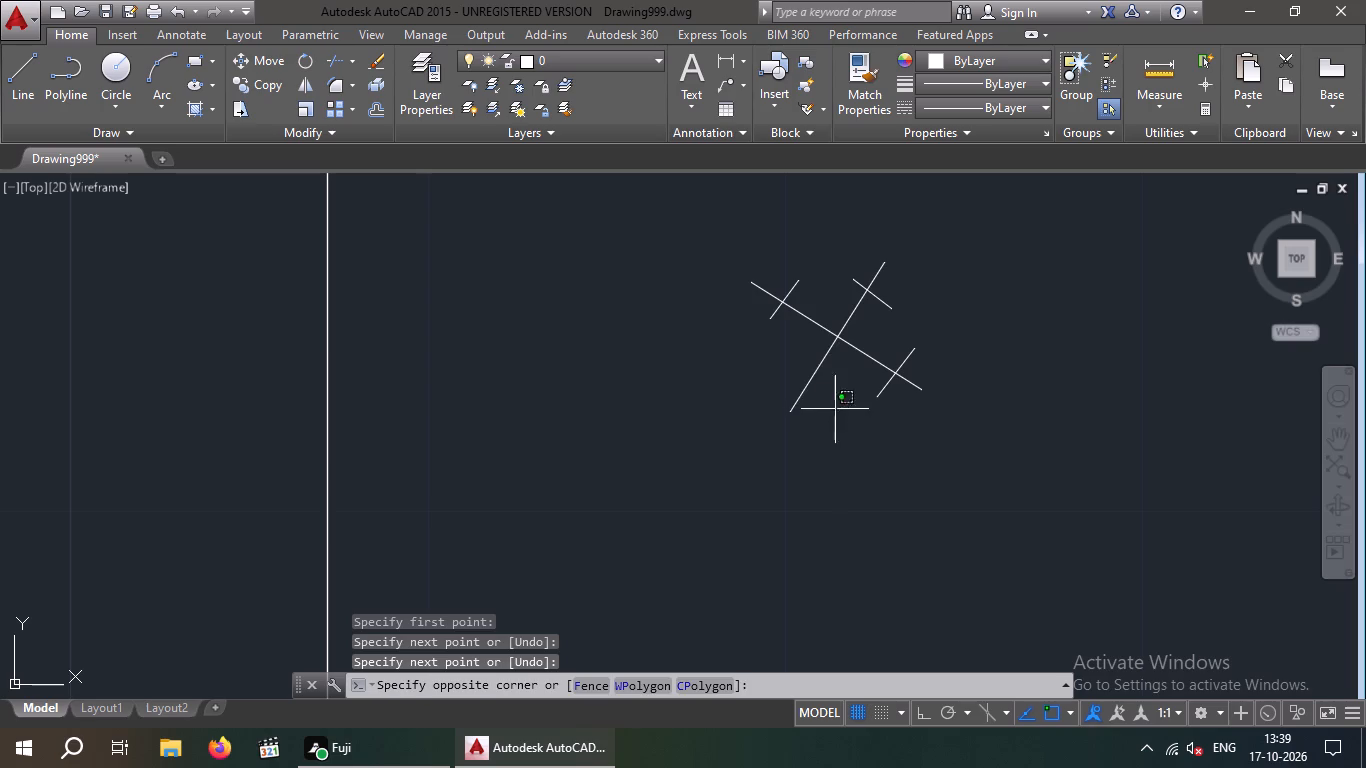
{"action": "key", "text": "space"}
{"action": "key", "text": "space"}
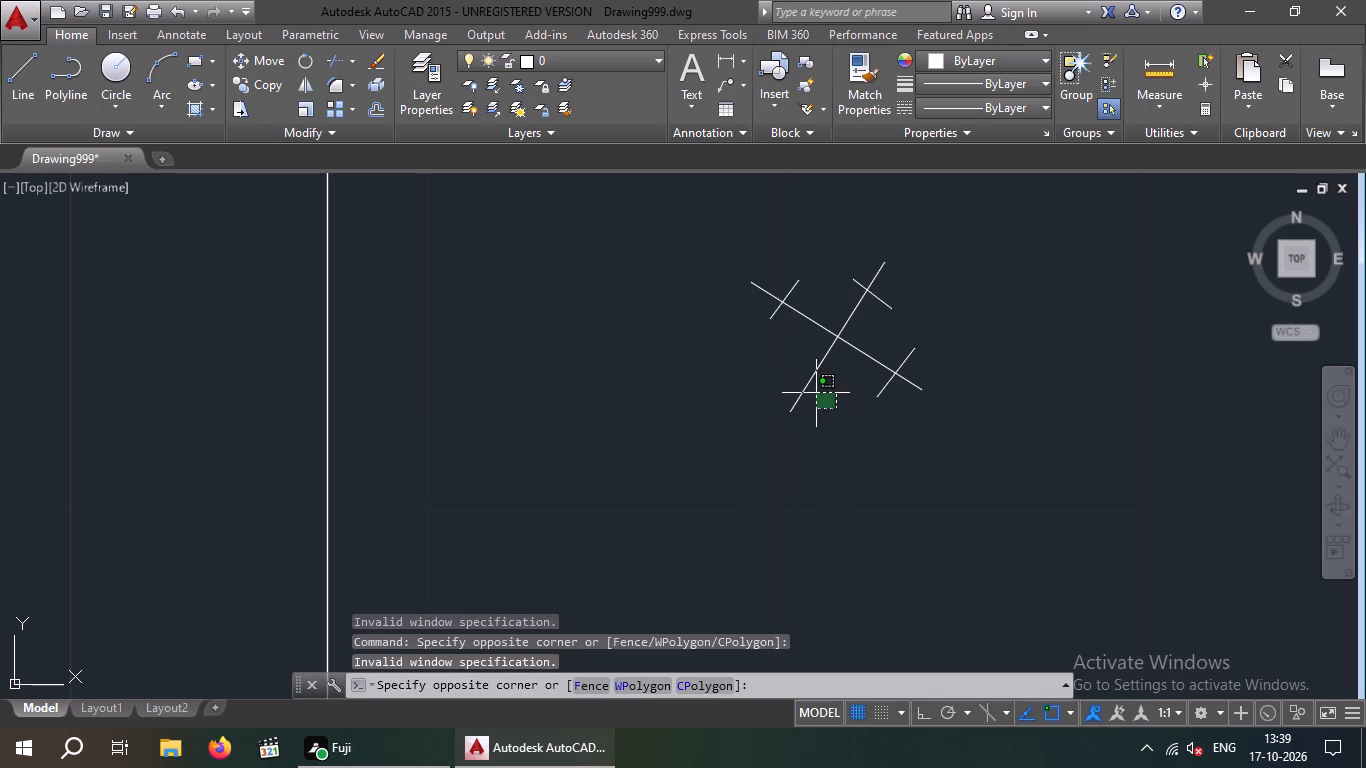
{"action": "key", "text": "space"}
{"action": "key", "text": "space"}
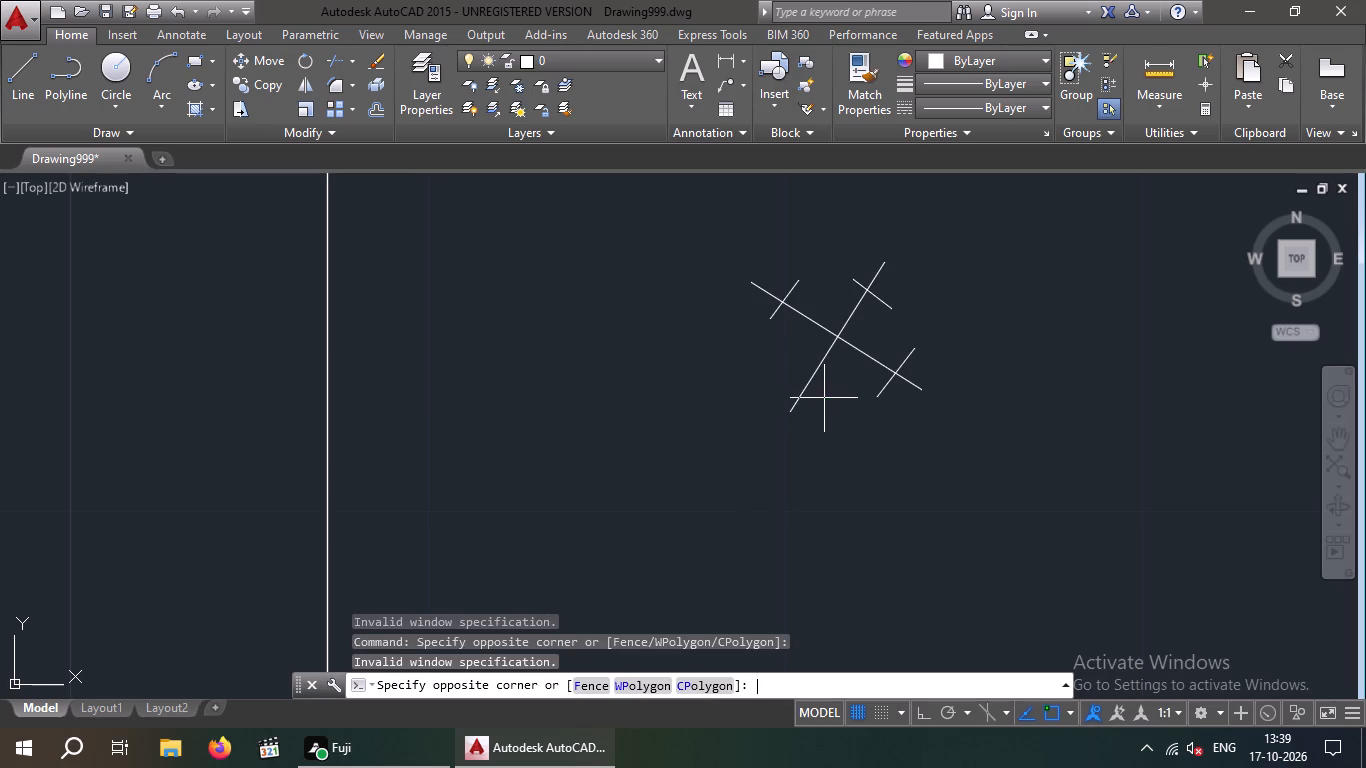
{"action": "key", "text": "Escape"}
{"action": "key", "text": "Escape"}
Draw a fourth short cutting line across the tilted cross's lower-left arm, near its tip.
{"action": "key", "text": "l"}
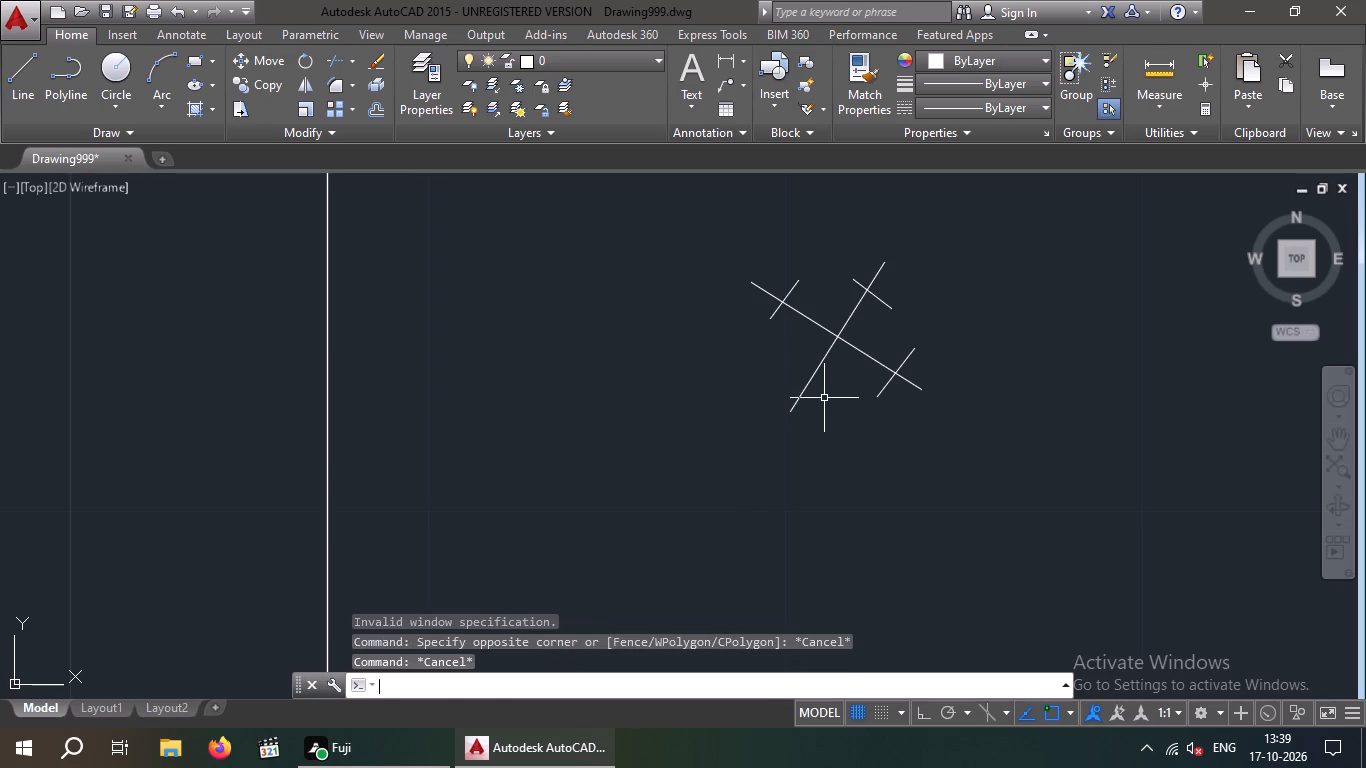
{"action": "key", "text": "Return"}
{"action": "left_click", "coordinate": [821, 397]}
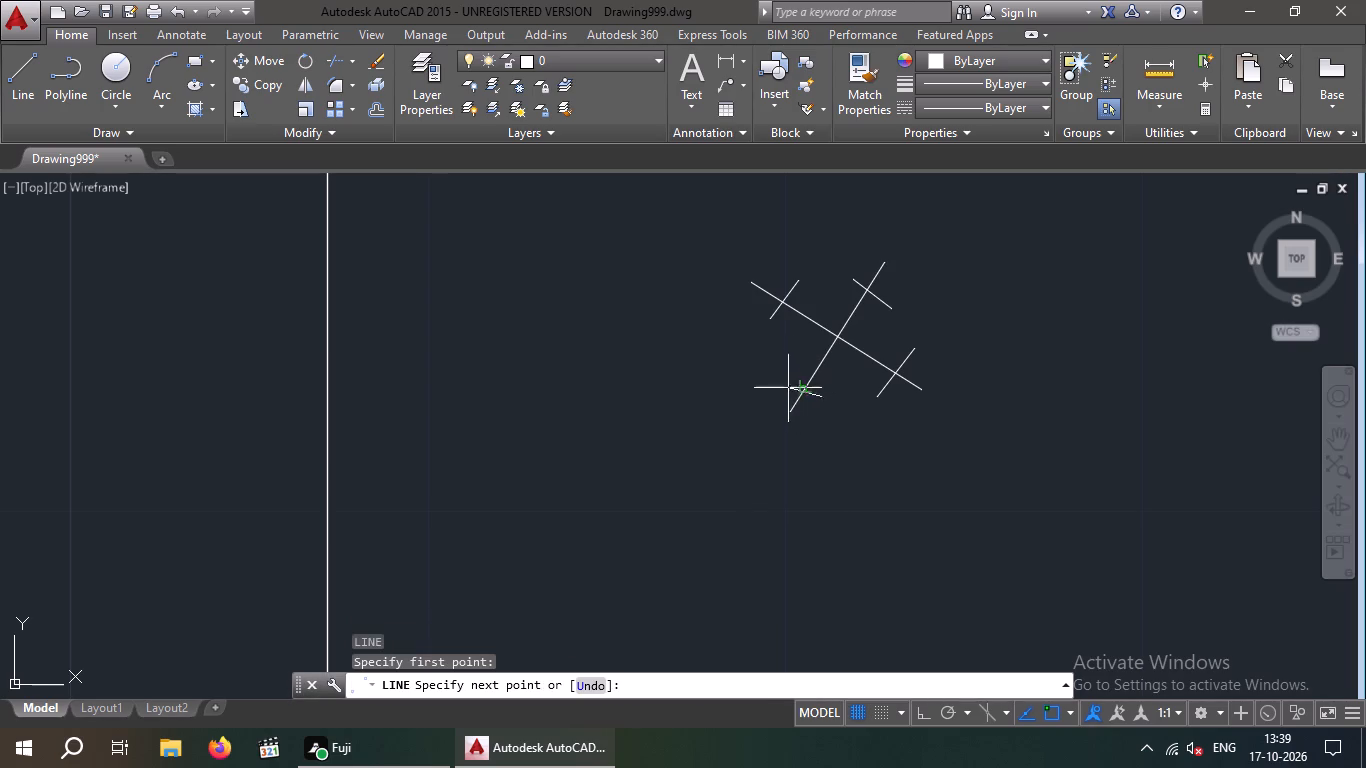
{"action": "left_click", "coordinate": [785, 381]}
{"action": "key", "text": "Escape"}
{"action": "key", "text": "Escape"}
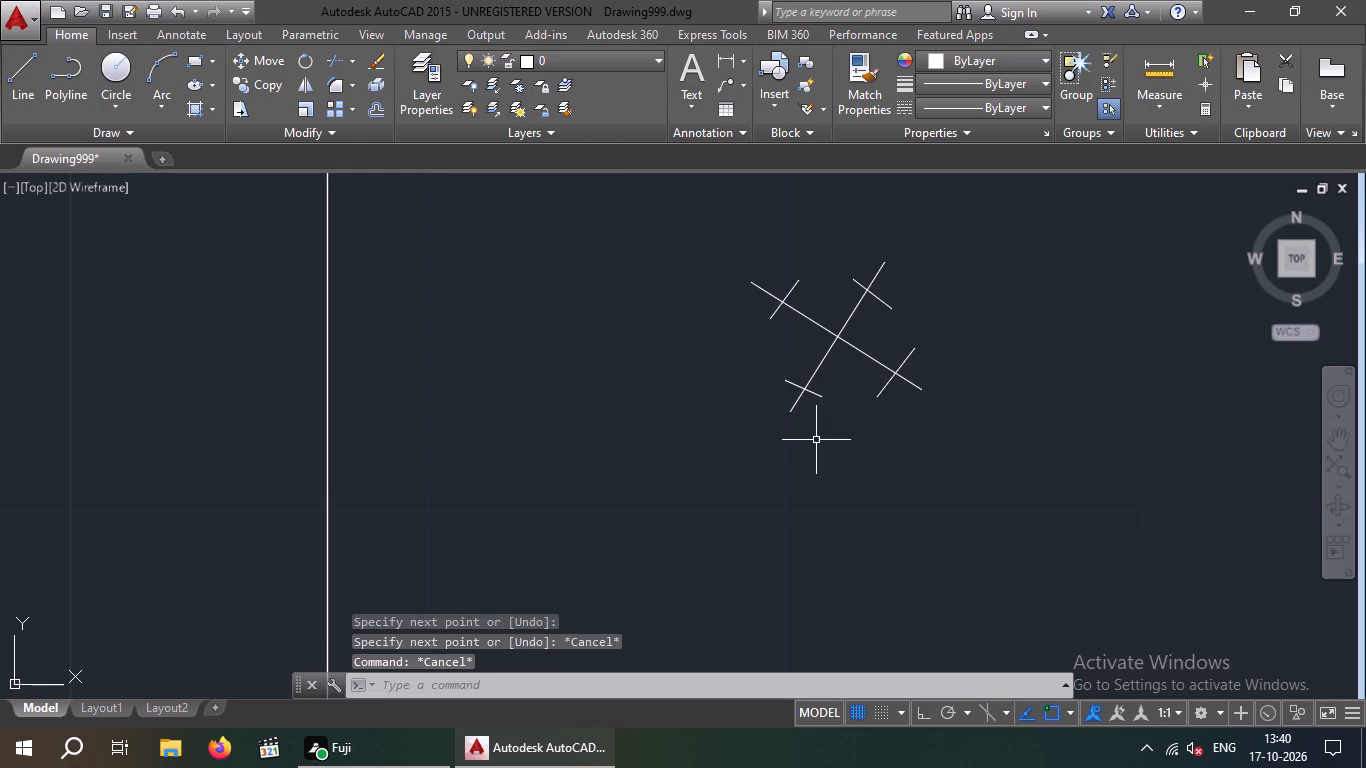
Trim off the four arm tips of the tilted cross beyond the short cutting lines.
{"action": "type", "text": "TR"}
{"action": "key", "text": "space"}
{"action": "key", "text": "space"}
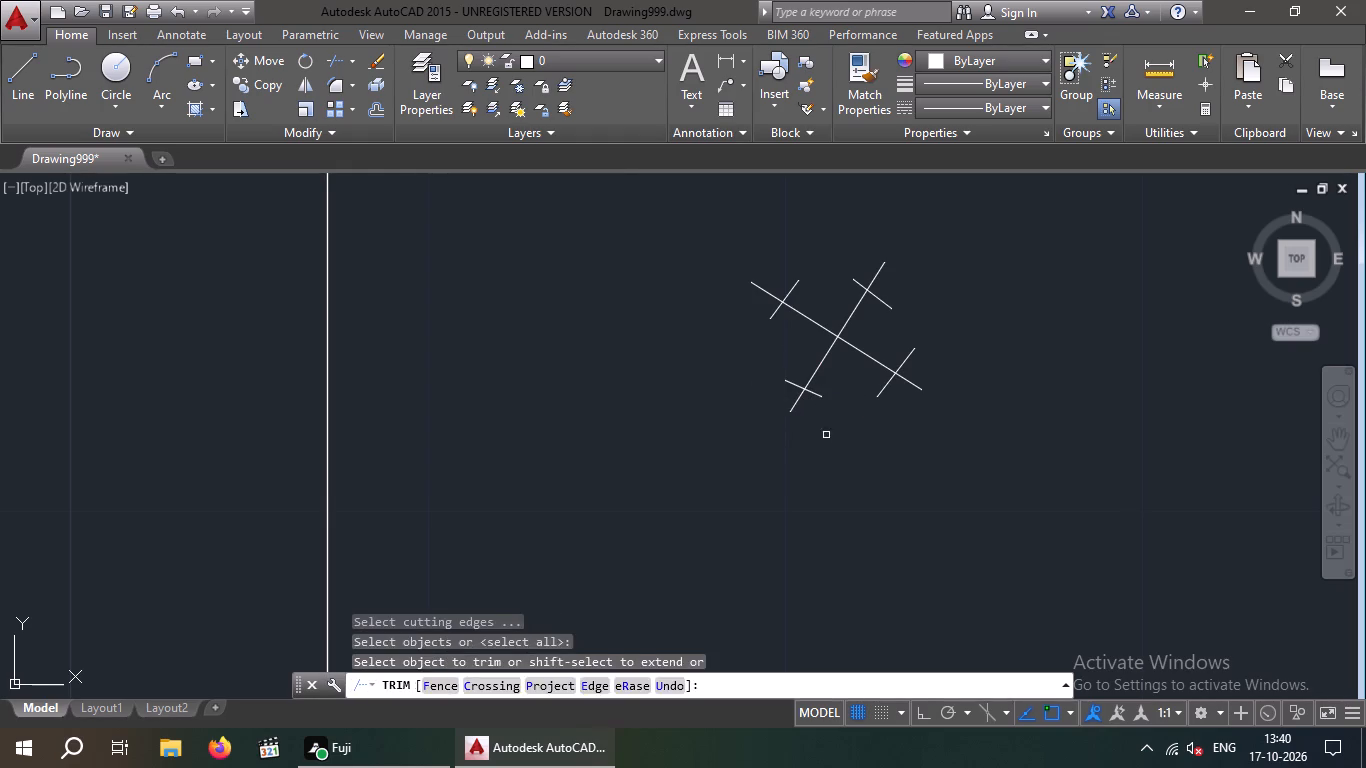
{"action": "left_click_drag", "start_coordinate": [826, 435], "coordinate": [816, 427]}
{"action": "left_click", "coordinate": [774, 402]}
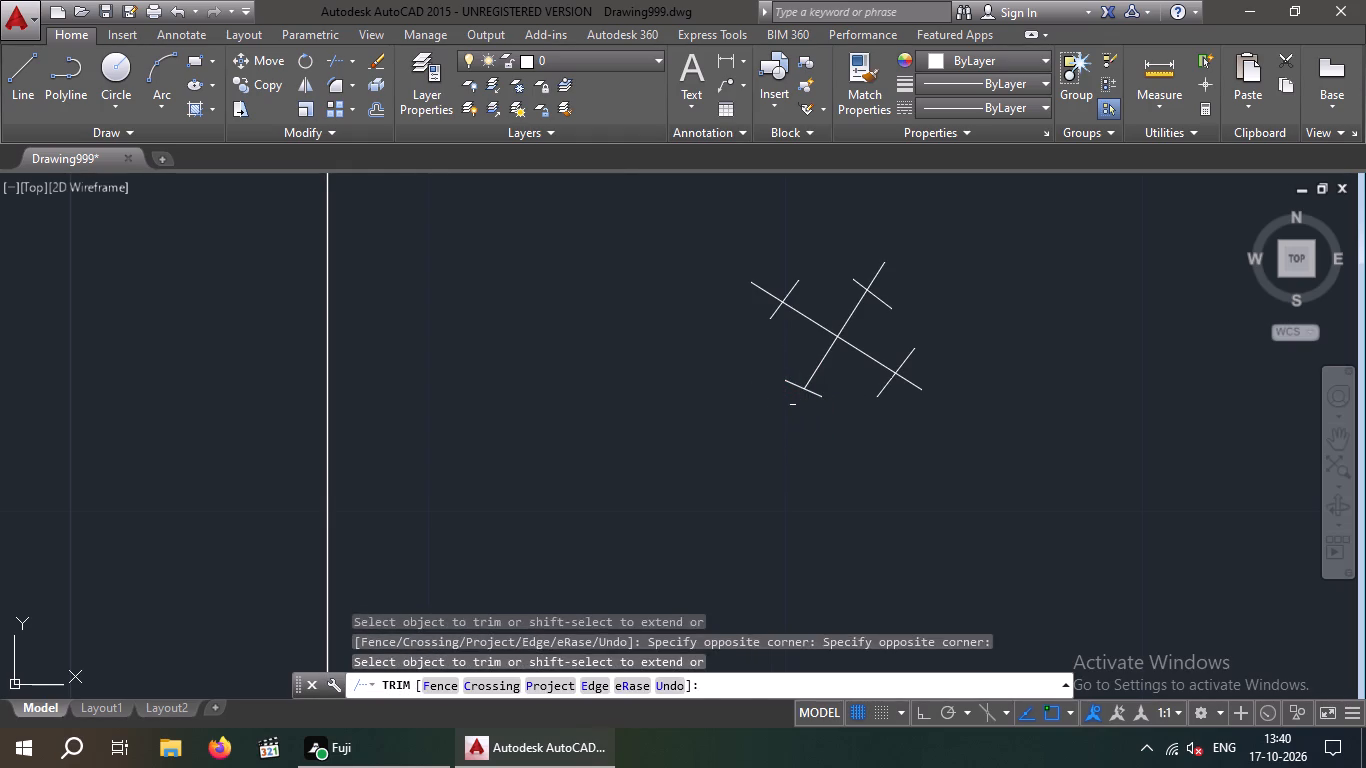
{"action": "left_click_drag", "start_coordinate": [884, 403], "coordinate": [920, 391]}
{"action": "left_click", "coordinate": [936, 379]}
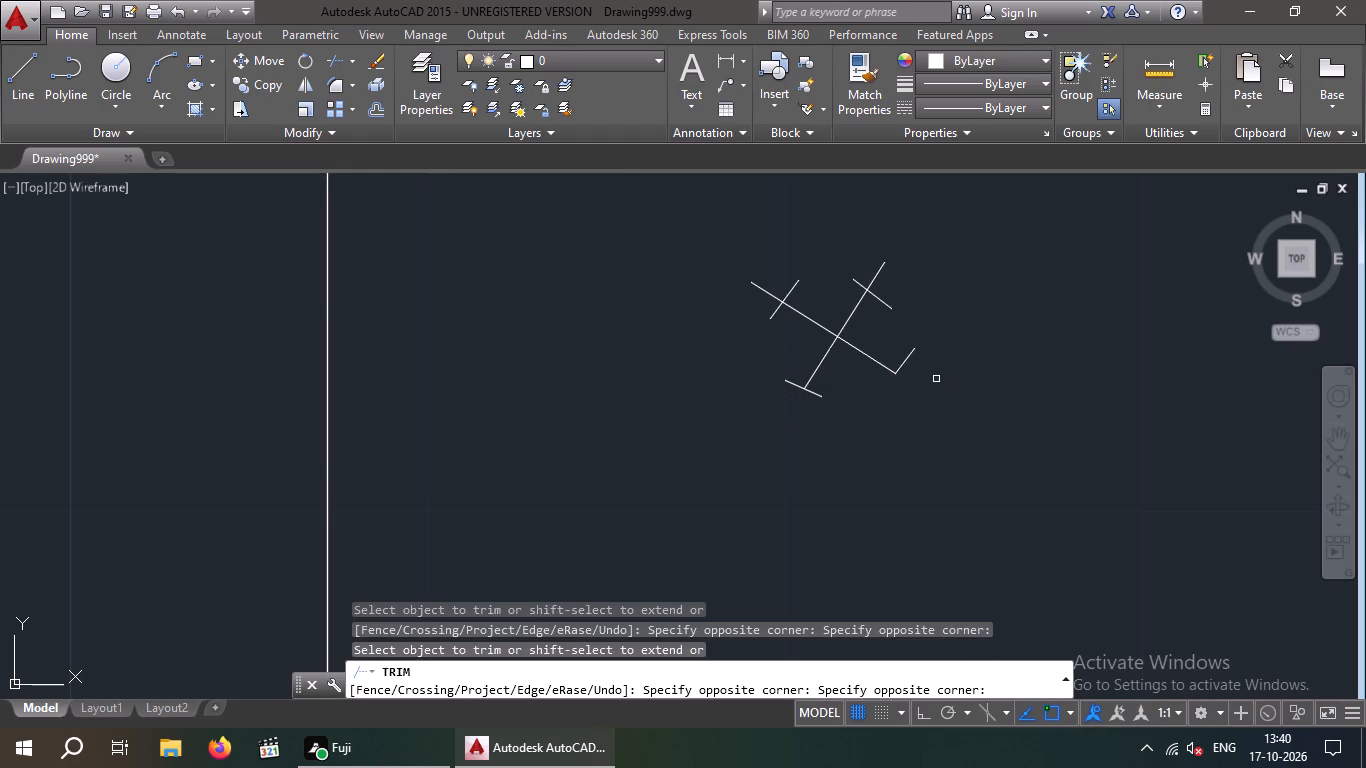
{"action": "left_click", "coordinate": [909, 289]}
{"action": "left_click", "coordinate": [880, 268]}
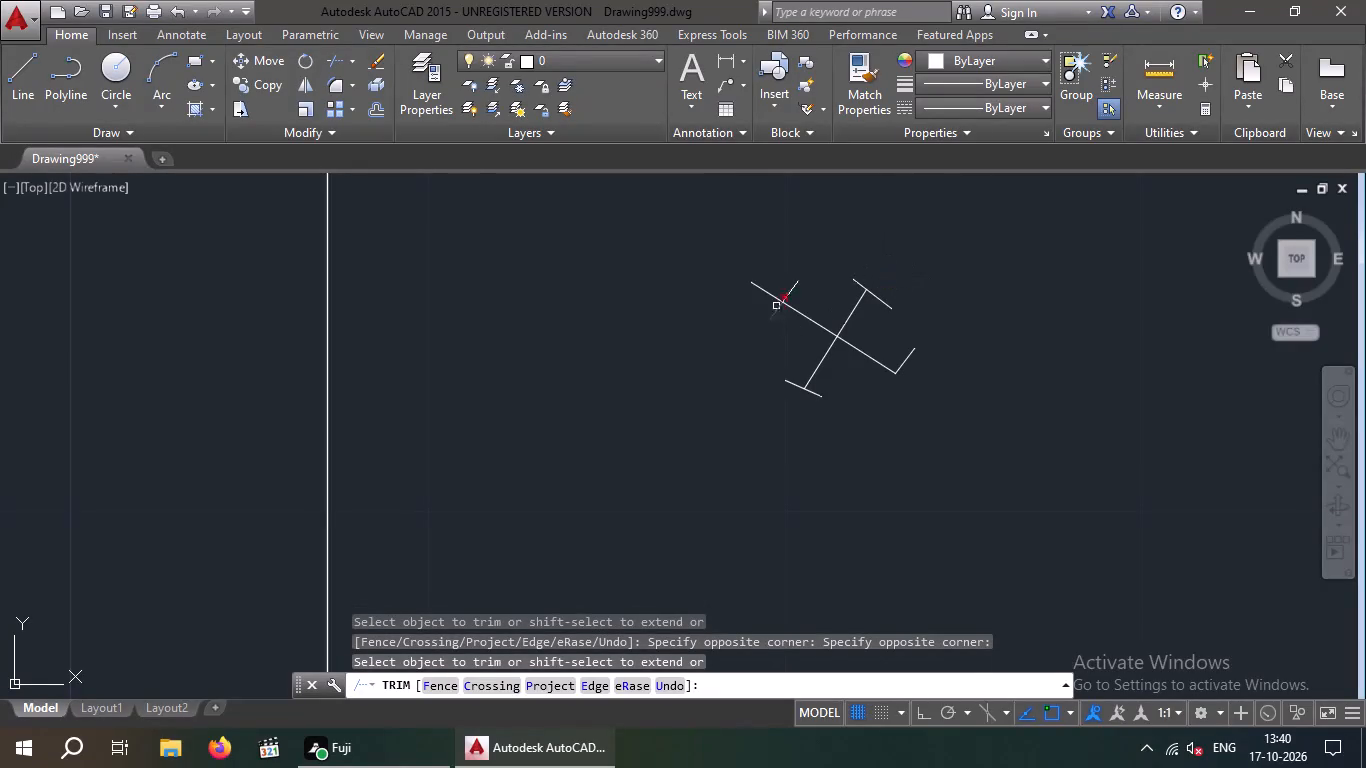
{"action": "left_click_drag", "start_coordinate": [774, 271], "coordinate": [770, 300]}
{"action": "left_click", "coordinate": [769, 301]}
{"action": "key", "text": "Escape"}
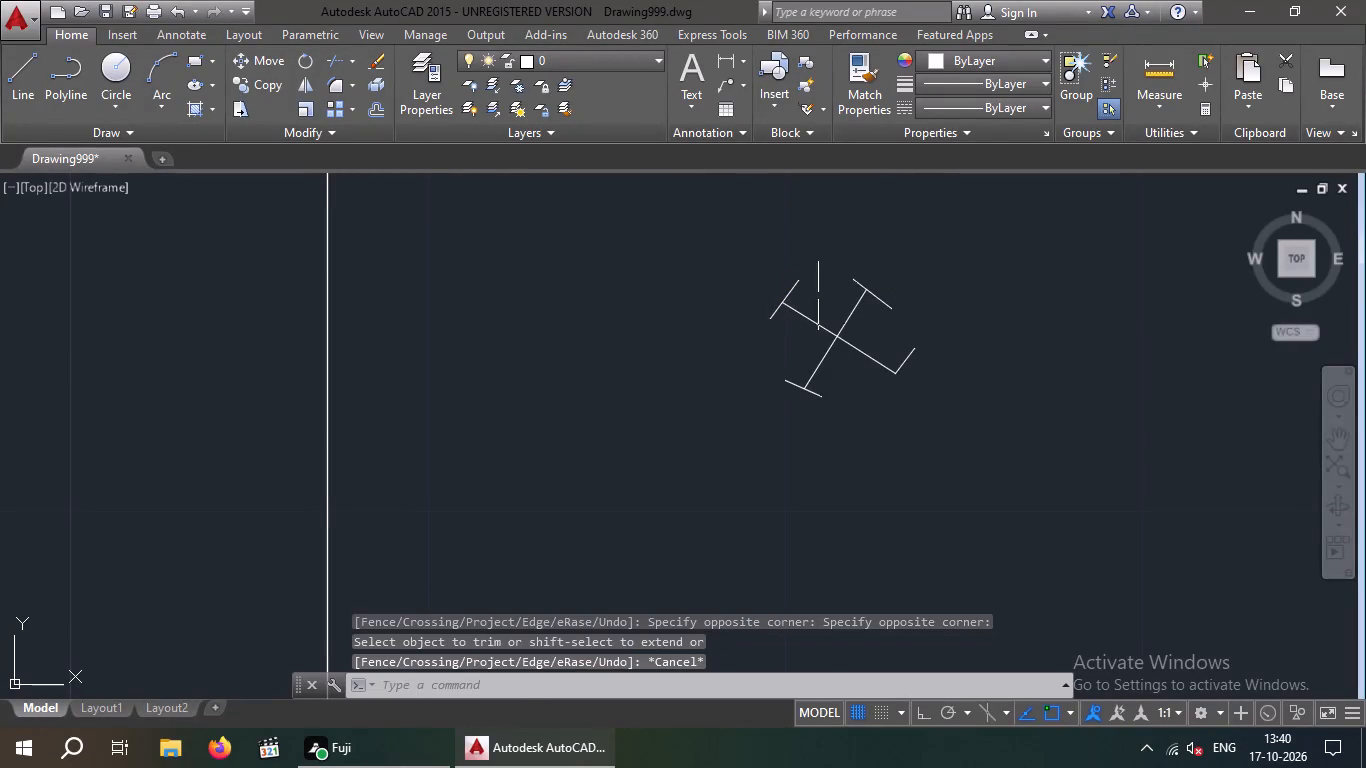
Erase the four short cutting lines at the ends of the tilted cross's arms.
{"action": "left_click_drag", "start_coordinate": [825, 298], "coordinate": [816, 292]}
{"action": "left_click", "coordinate": [792, 279]}
{"action": "left_click", "coordinate": [899, 311]}
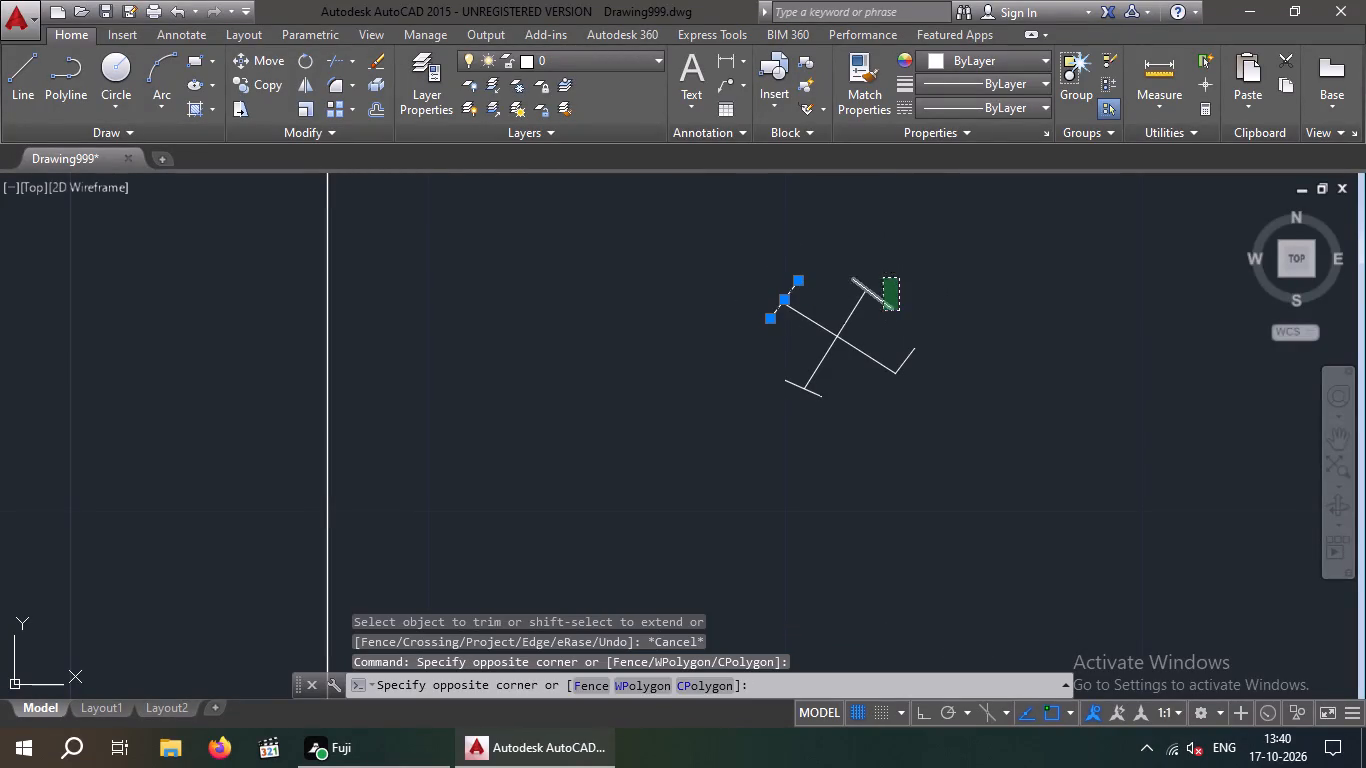
{"action": "left_click", "coordinate": [883, 278]}
{"action": "left_click_drag", "start_coordinate": [928, 359], "coordinate": [906, 353]}
{"action": "left_click", "coordinate": [897, 342]}
{"action": "left_click_drag", "start_coordinate": [838, 400], "coordinate": [825, 400]}
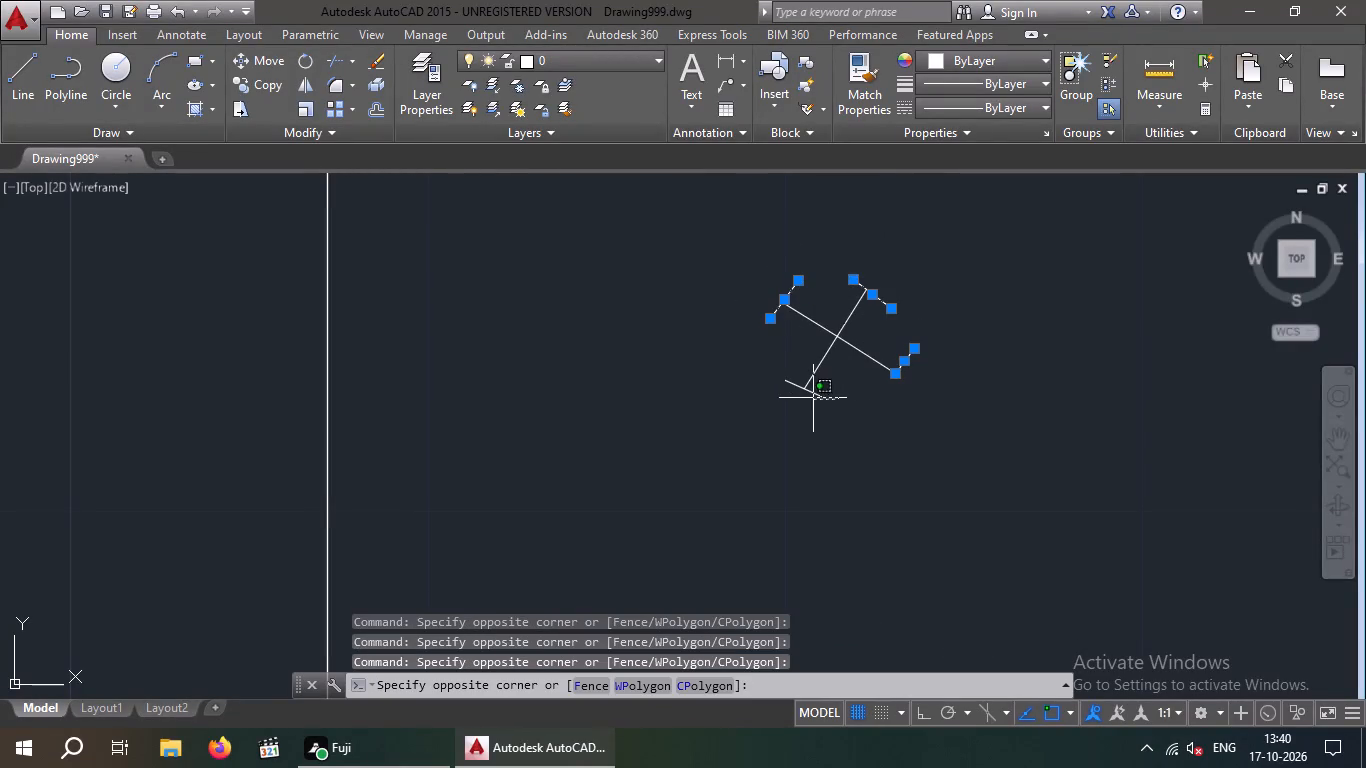
{"action": "left_click", "coordinate": [808, 387]}
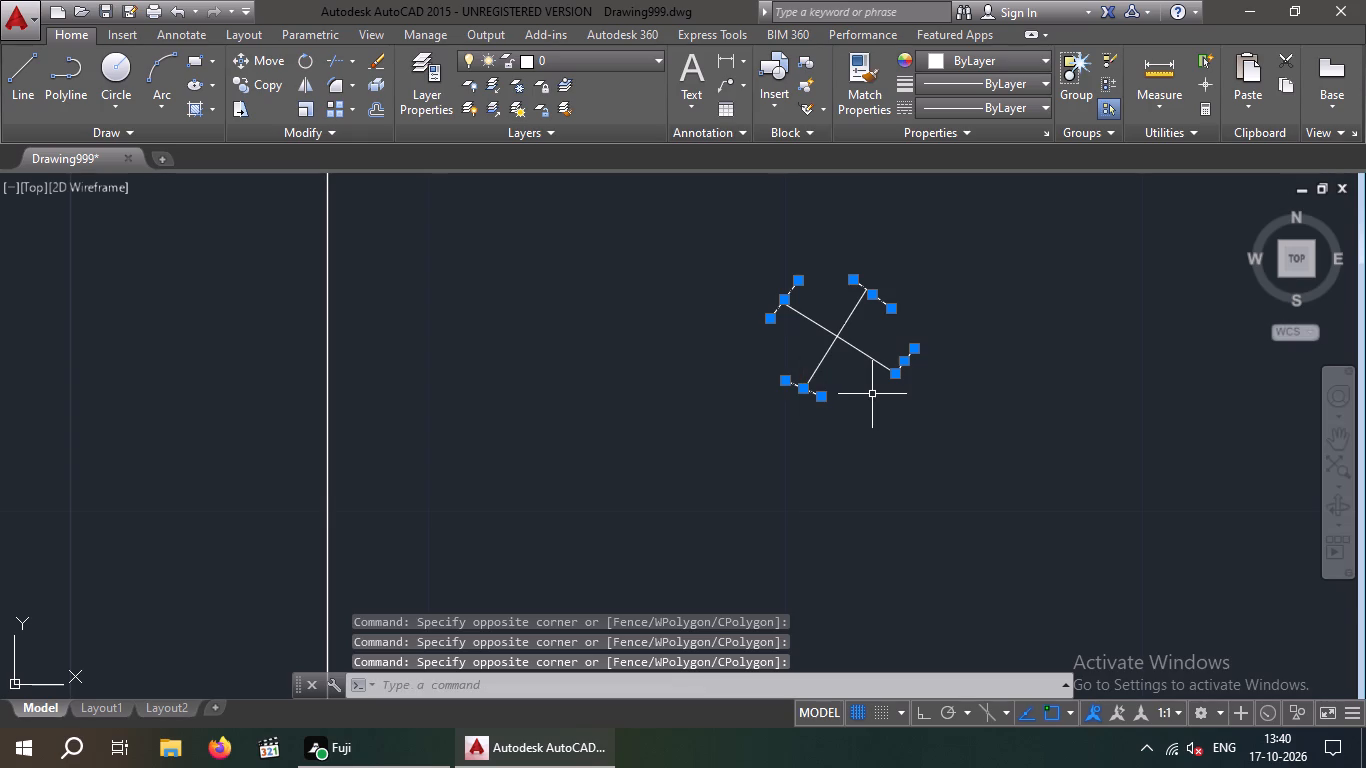
{"action": "key", "text": "Delete"}
Copy the small X from its centre to five scattered spots in the tower-side half of the right-hand parapet panel, between the hatched bands.
{"action": "scroll", "coordinate": [873, 382], "scroll_direction": "down", "scroll_amount": 4}
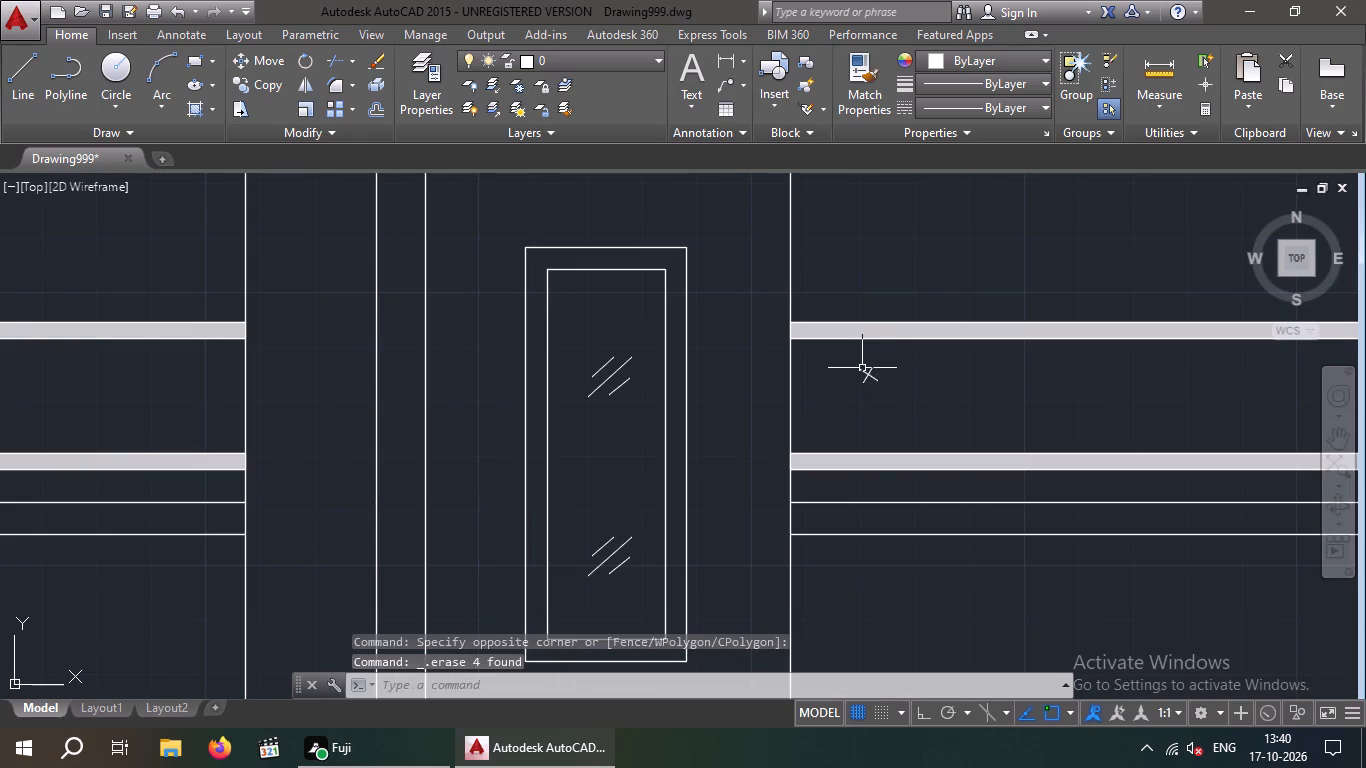
{"action": "scroll", "coordinate": [863, 368], "scroll_direction": "up", "scroll_amount": 1}
{"action": "left_click_drag", "start_coordinate": [843, 364], "coordinate": [863, 366]}
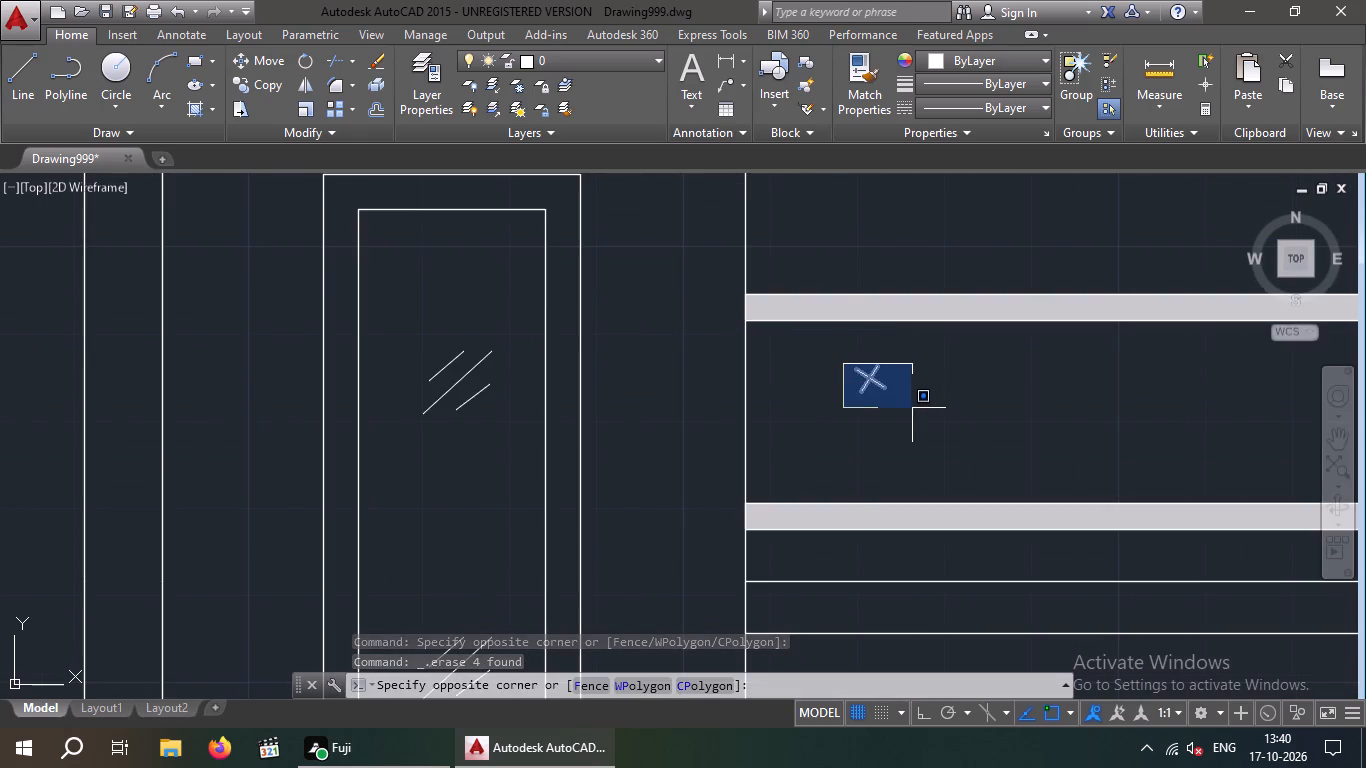
{"action": "left_click", "coordinate": [912, 405]}
{"action": "left_click", "coordinate": [262, 85]}
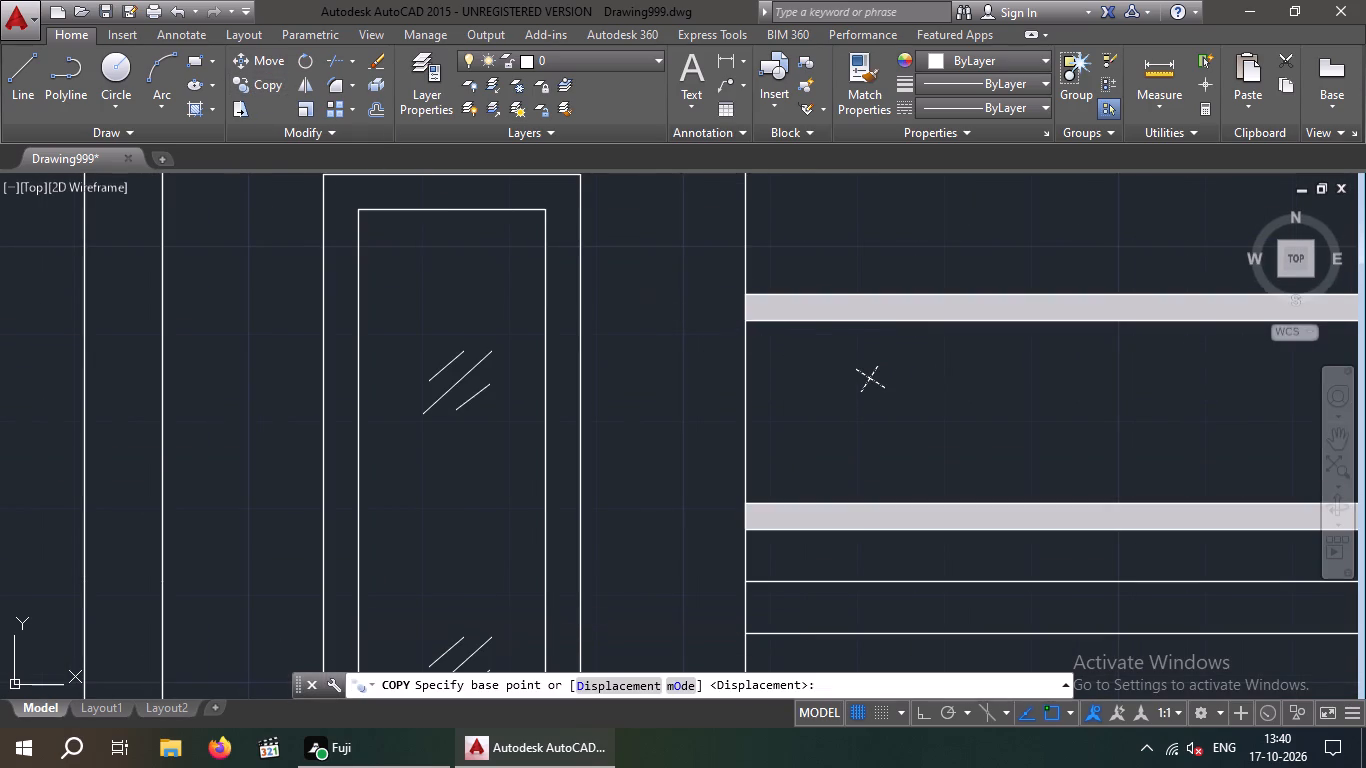
{"action": "scroll", "coordinate": [877, 377], "scroll_direction": "up", "scroll_amount": 3}
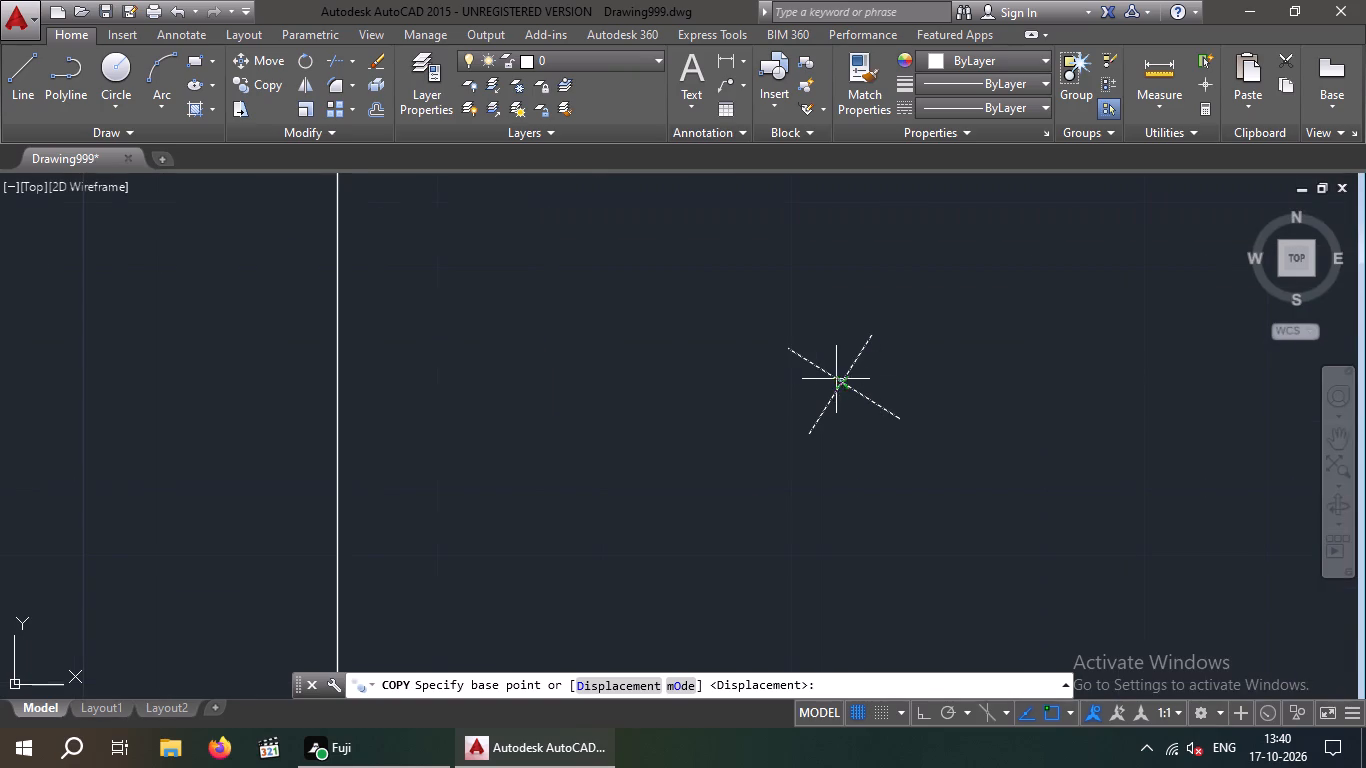
{"action": "left_click", "coordinate": [842, 379]}
{"action": "scroll", "coordinate": [829, 377], "scroll_direction": "down", "scroll_amount": 5}
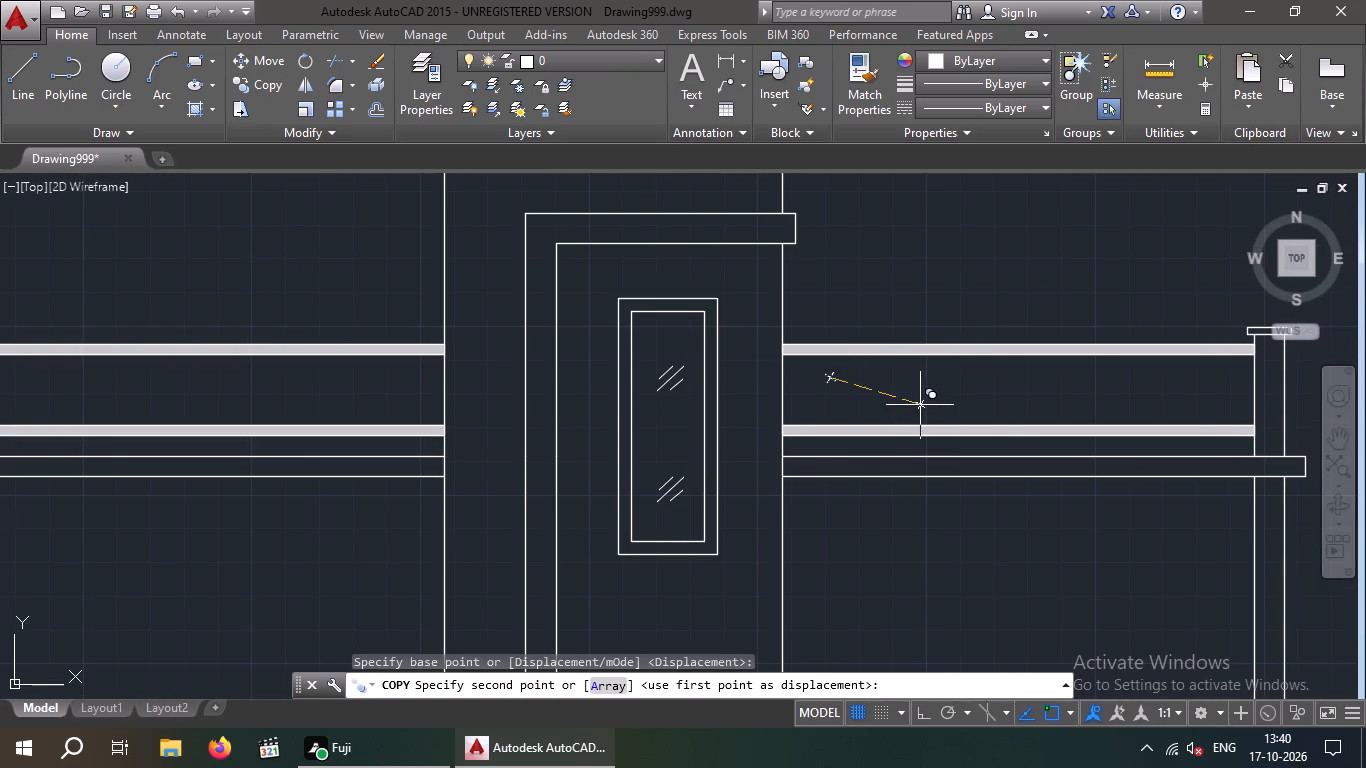
{"action": "left_click", "coordinate": [920, 405]}
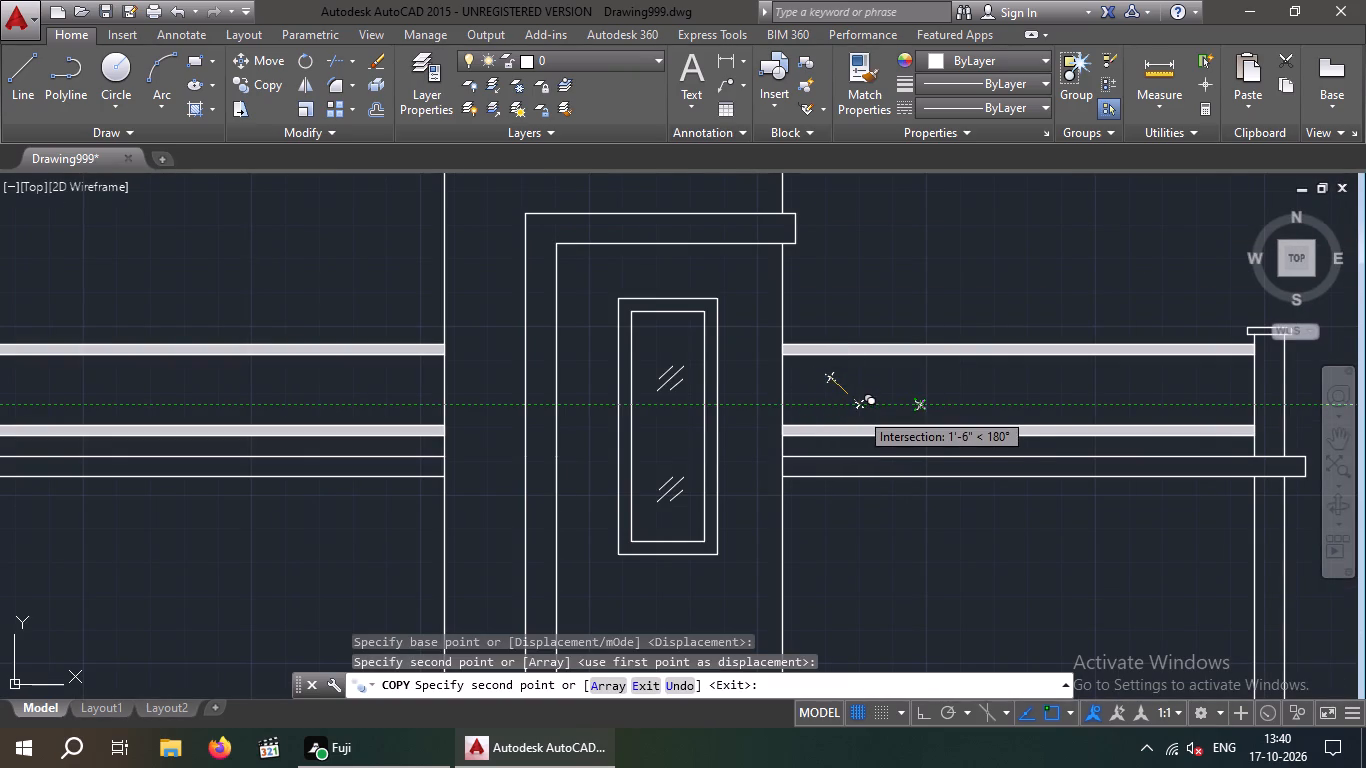
{"action": "left_click", "coordinate": [859, 411]}
{"action": "left_click", "coordinate": [885, 377]}
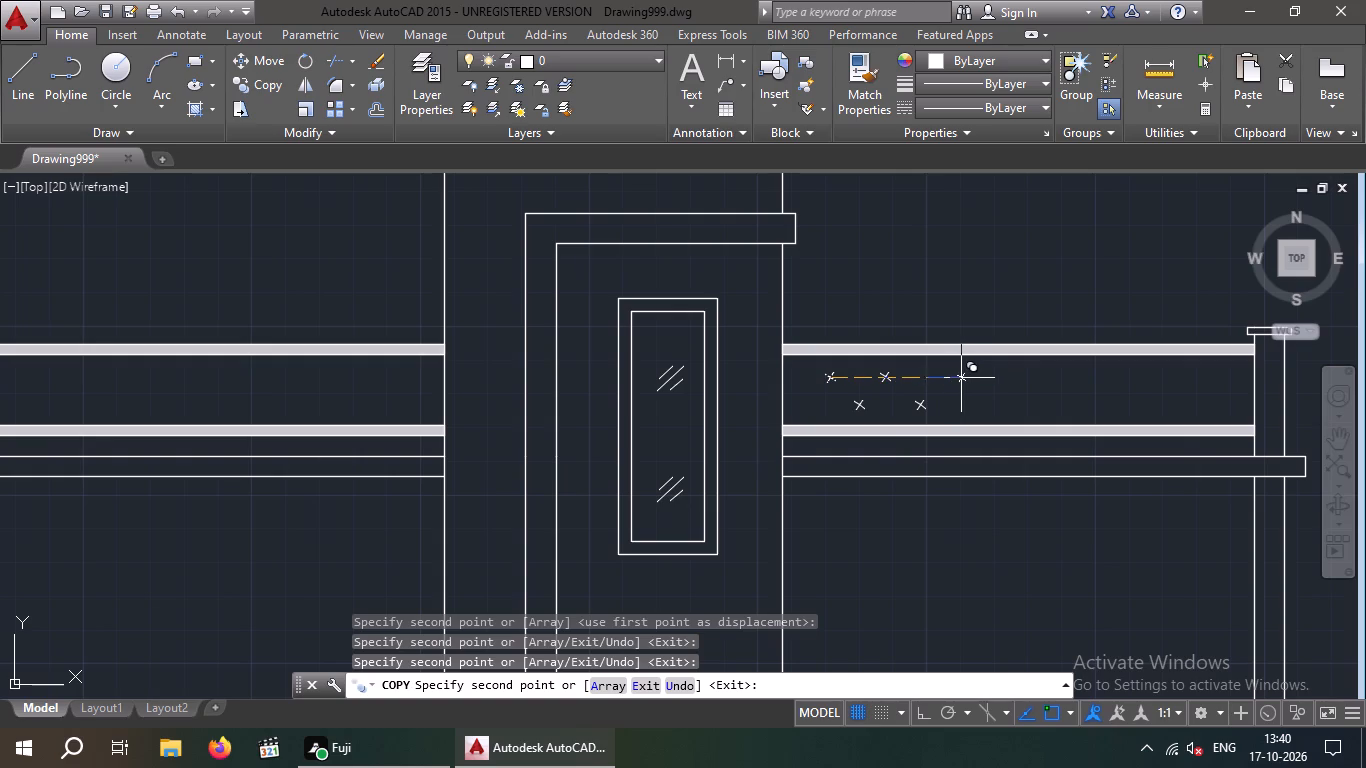
{"action": "left_click", "coordinate": [965, 376]}
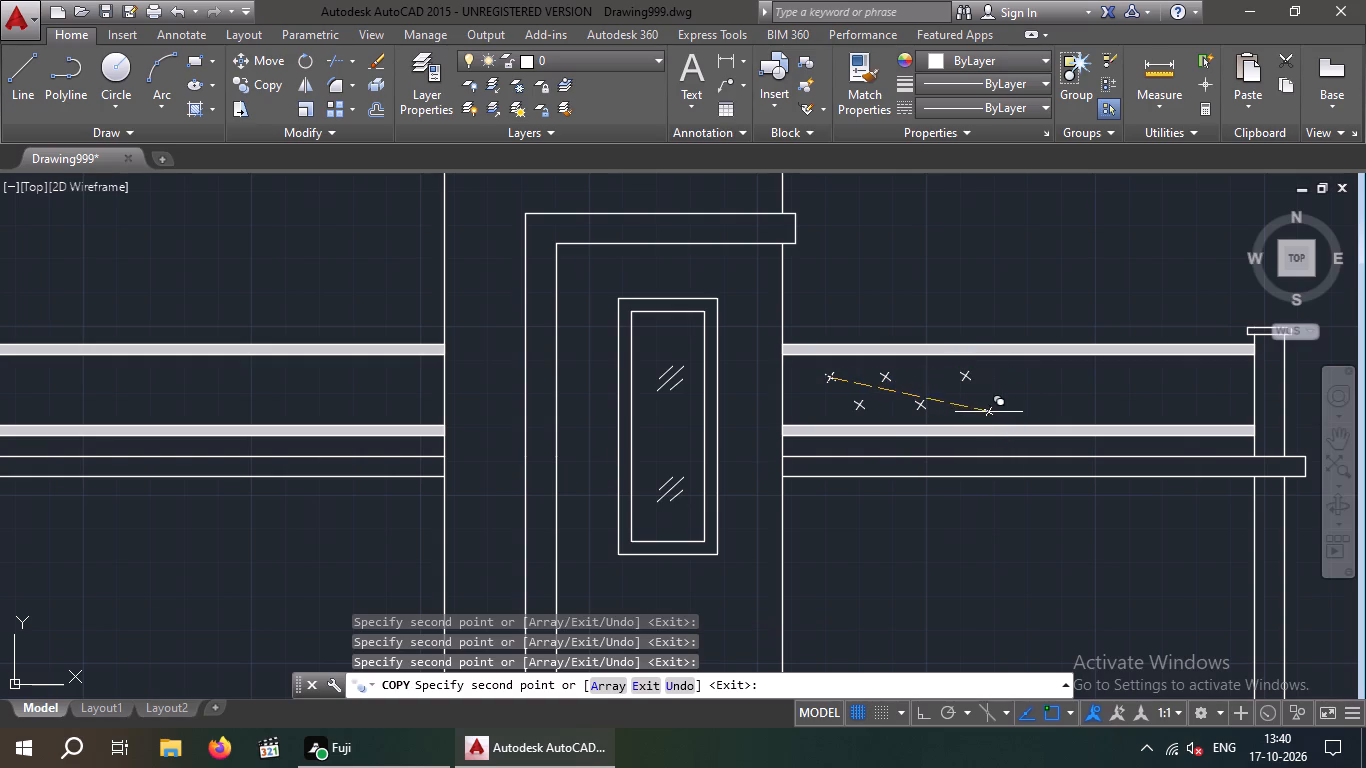
{"action": "left_click", "coordinate": [987, 411]}
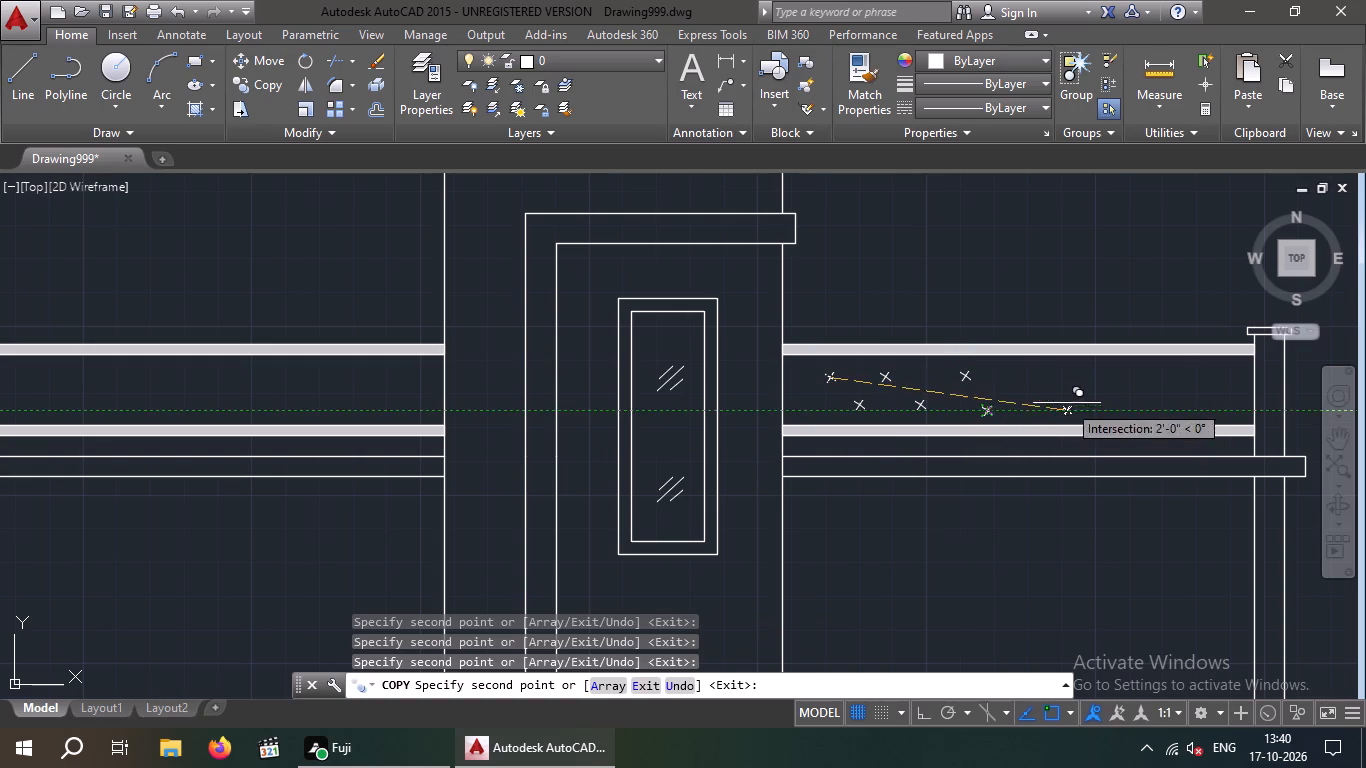
Place seven more scattered copies of the X in the outer half of the right-hand parapet panel.
{"action": "left_click", "coordinate": [1066, 411]}
{"action": "left_click_drag", "start_coordinate": [1014, 391], "coordinate": [1029, 391]}
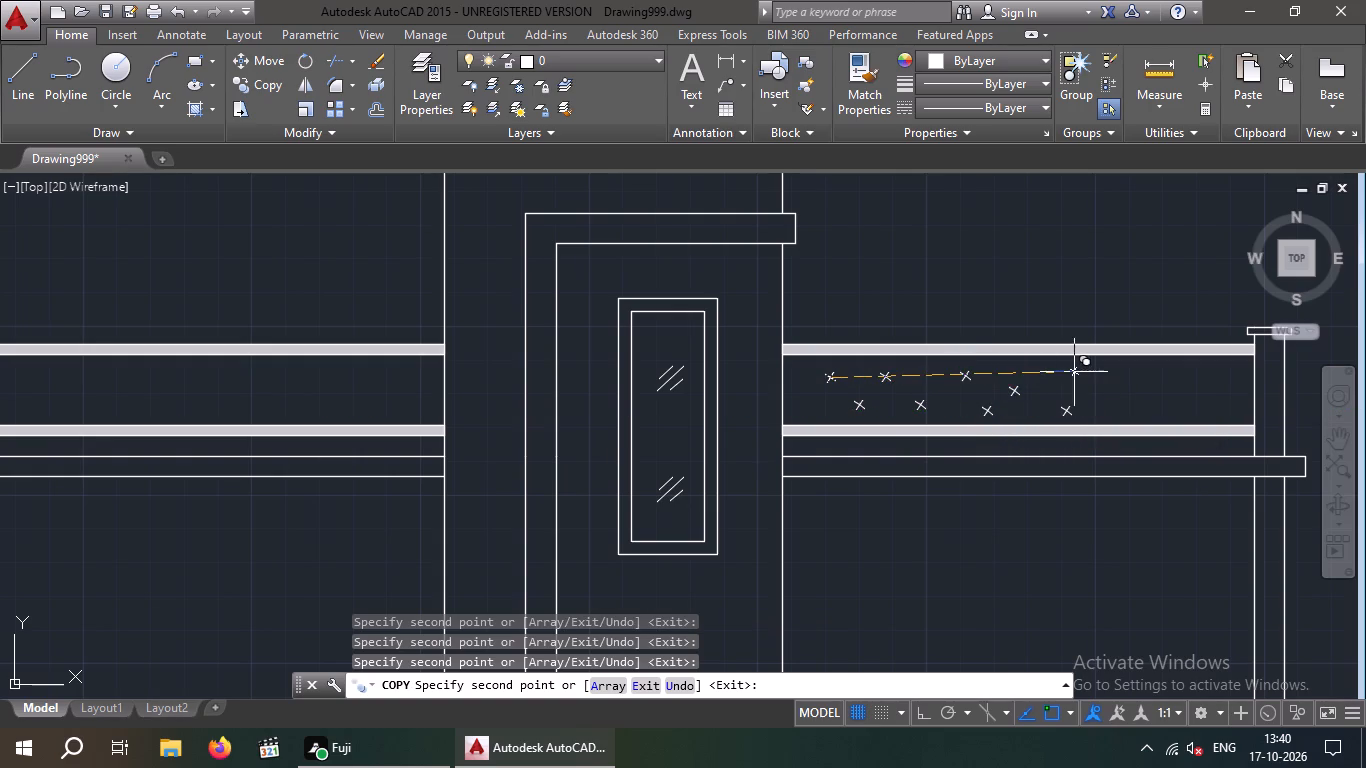
{"action": "left_click", "coordinate": [1067, 371]}
{"action": "left_click", "coordinate": [1115, 393]}
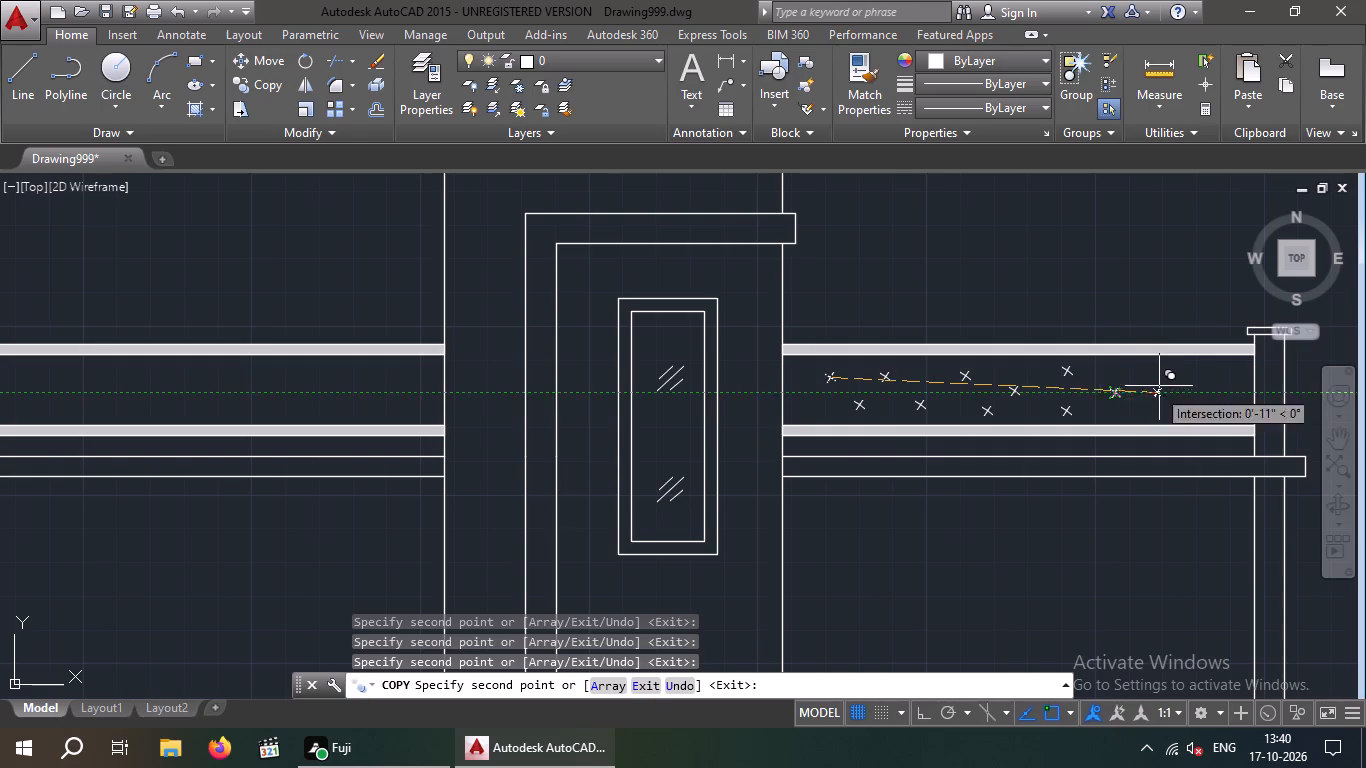
{"action": "left_click", "coordinate": [1166, 370]}
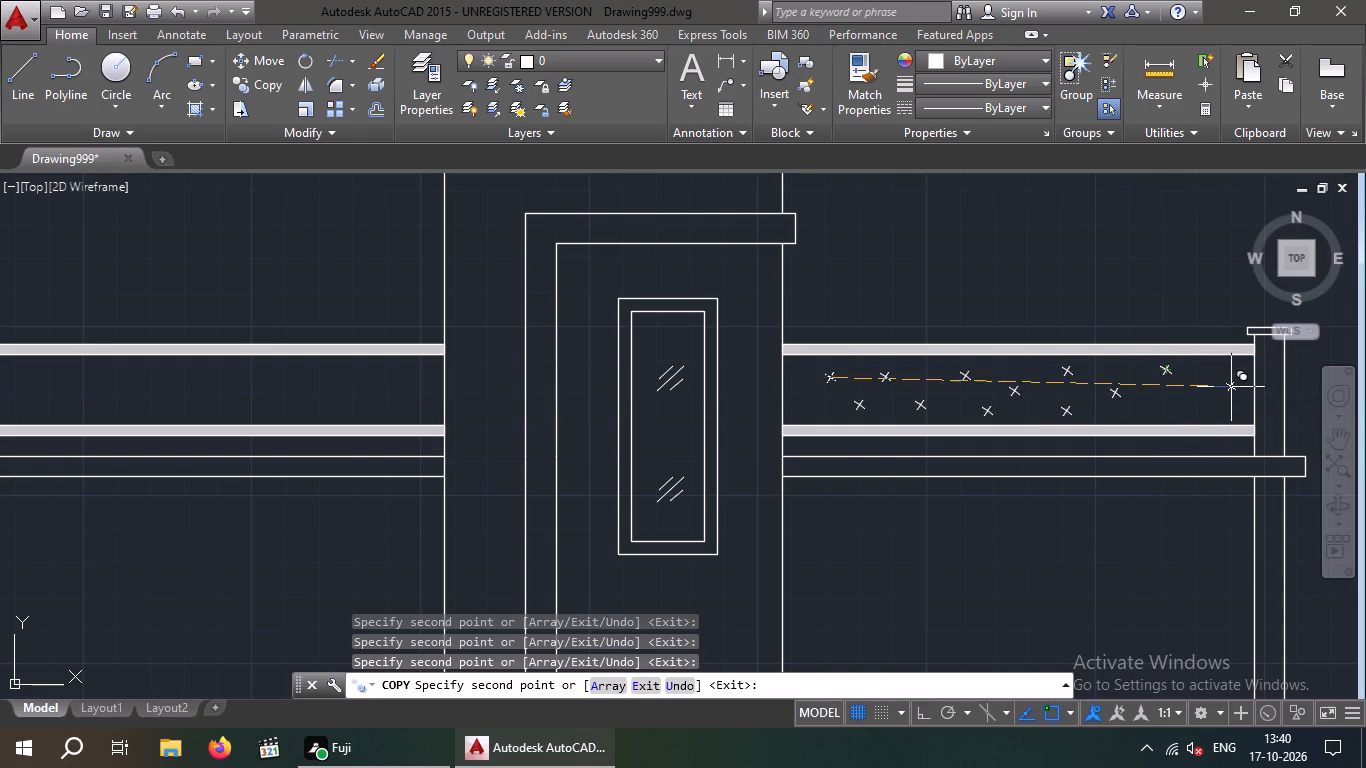
{"action": "left_click", "coordinate": [1233, 389]}
{"action": "left_click", "coordinate": [1182, 407]}
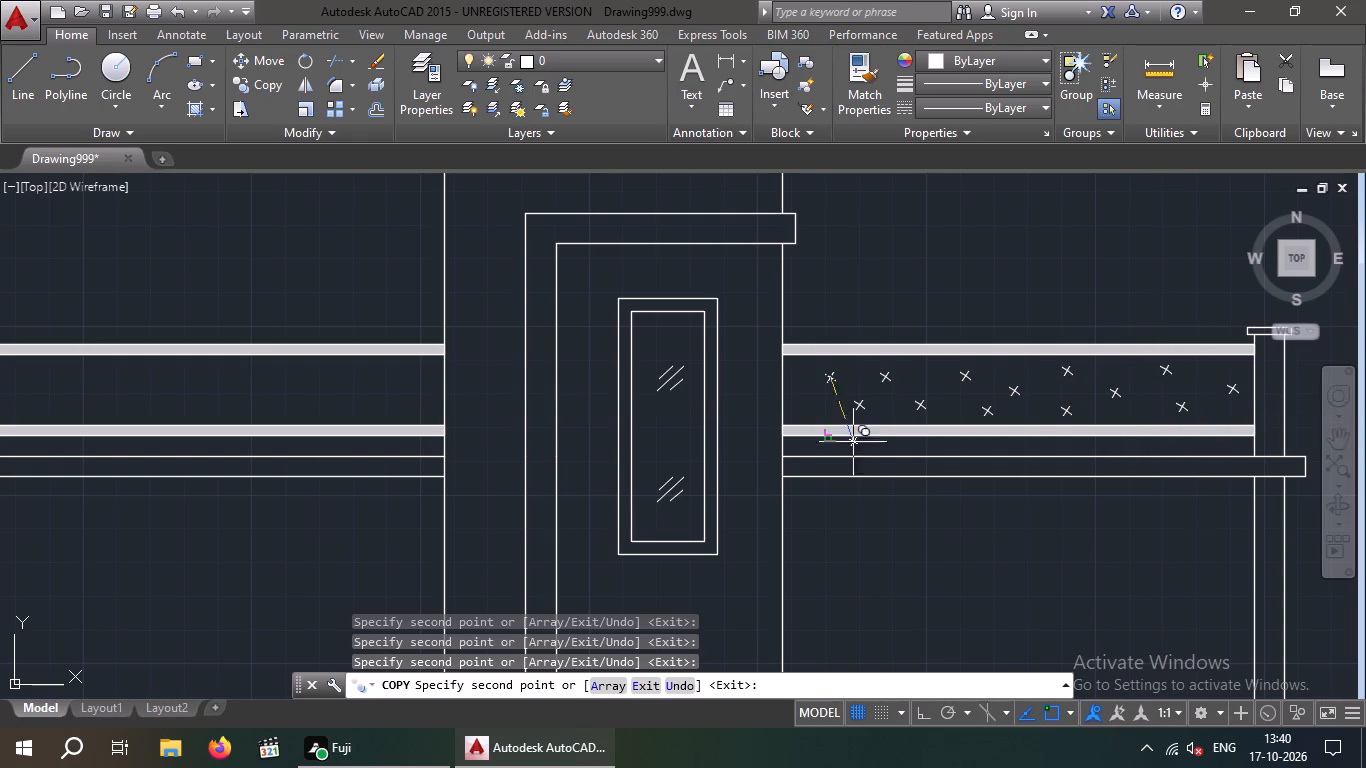
Place ten scattered copies of the X in the left-hand parapet panel, from its outer end to past the middle.
{"action": "middle_click_drag", "start_coordinate": [654, 421], "coordinate": [1015, 382]}
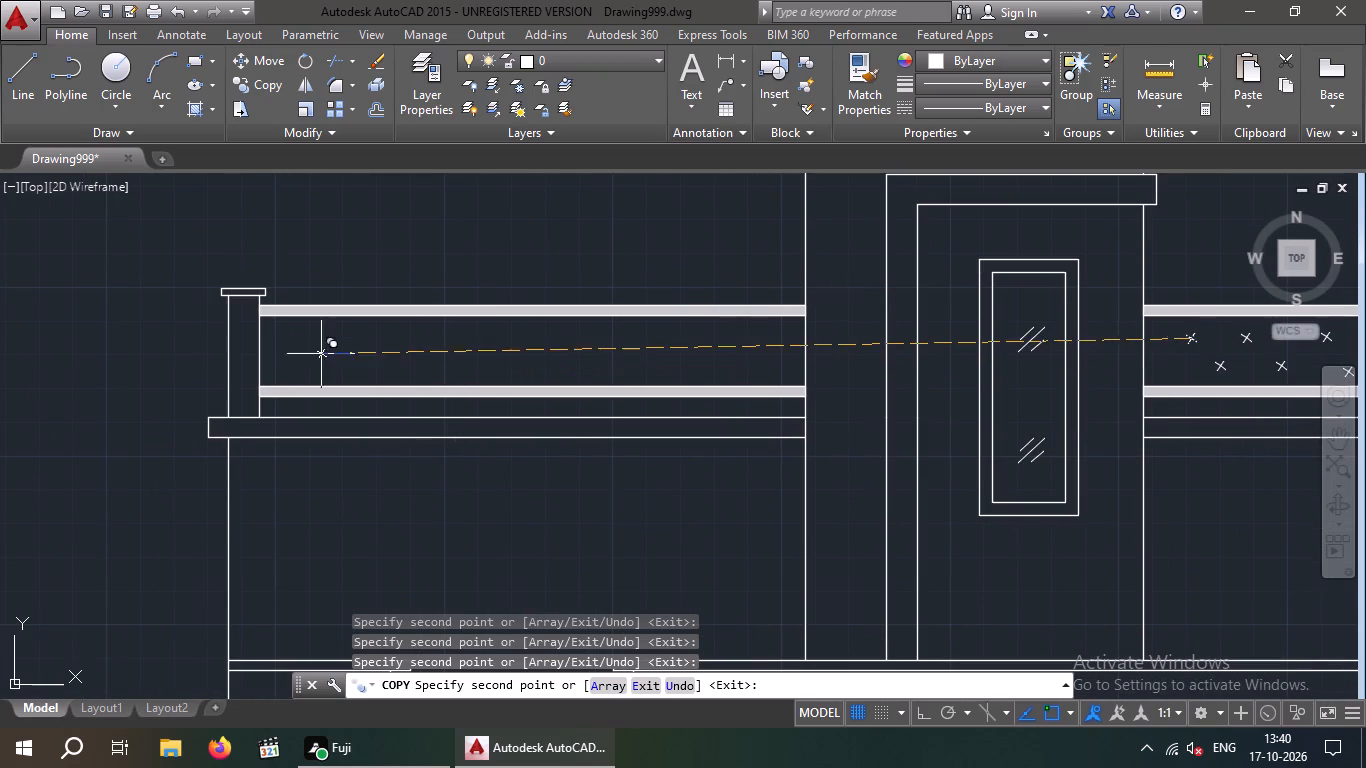
{"action": "left_click", "coordinate": [299, 339]}
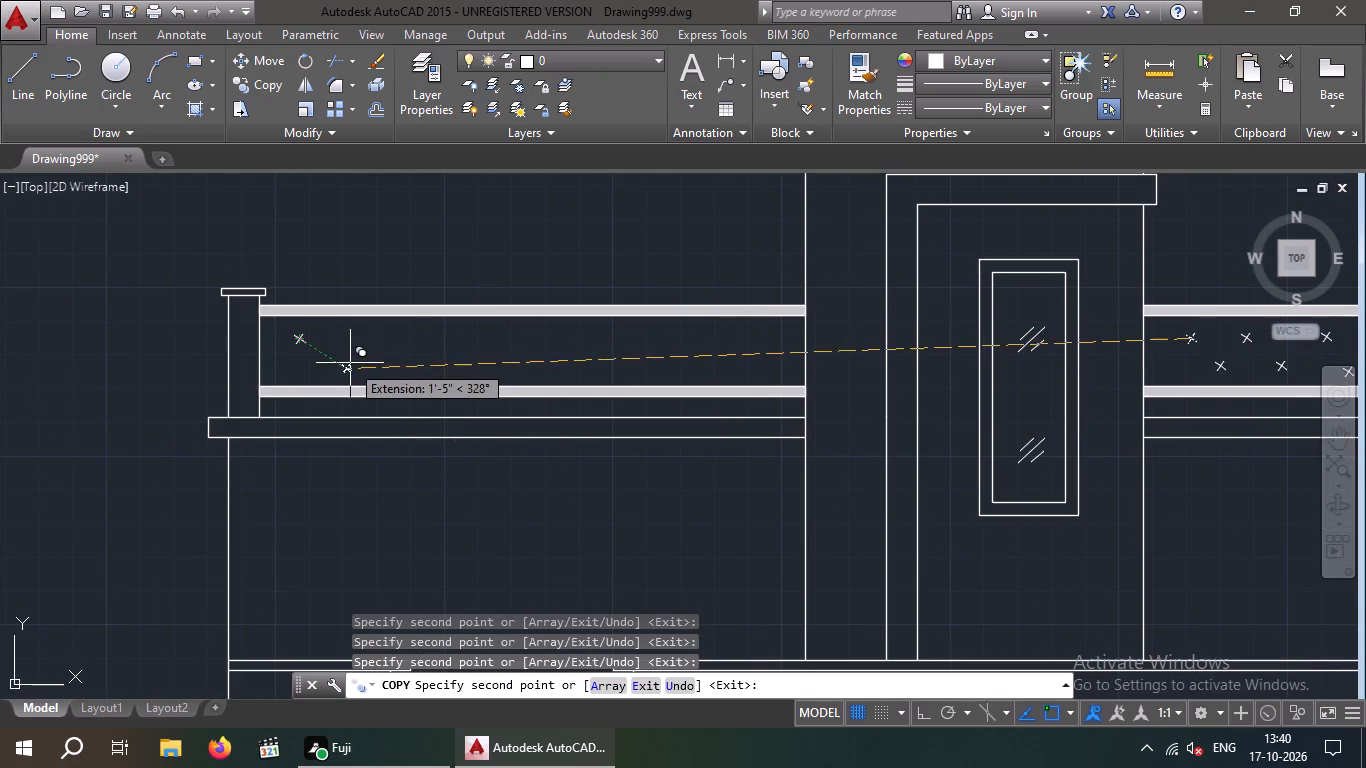
{"action": "left_click", "coordinate": [359, 365]}
{"action": "left_click", "coordinate": [427, 334]}
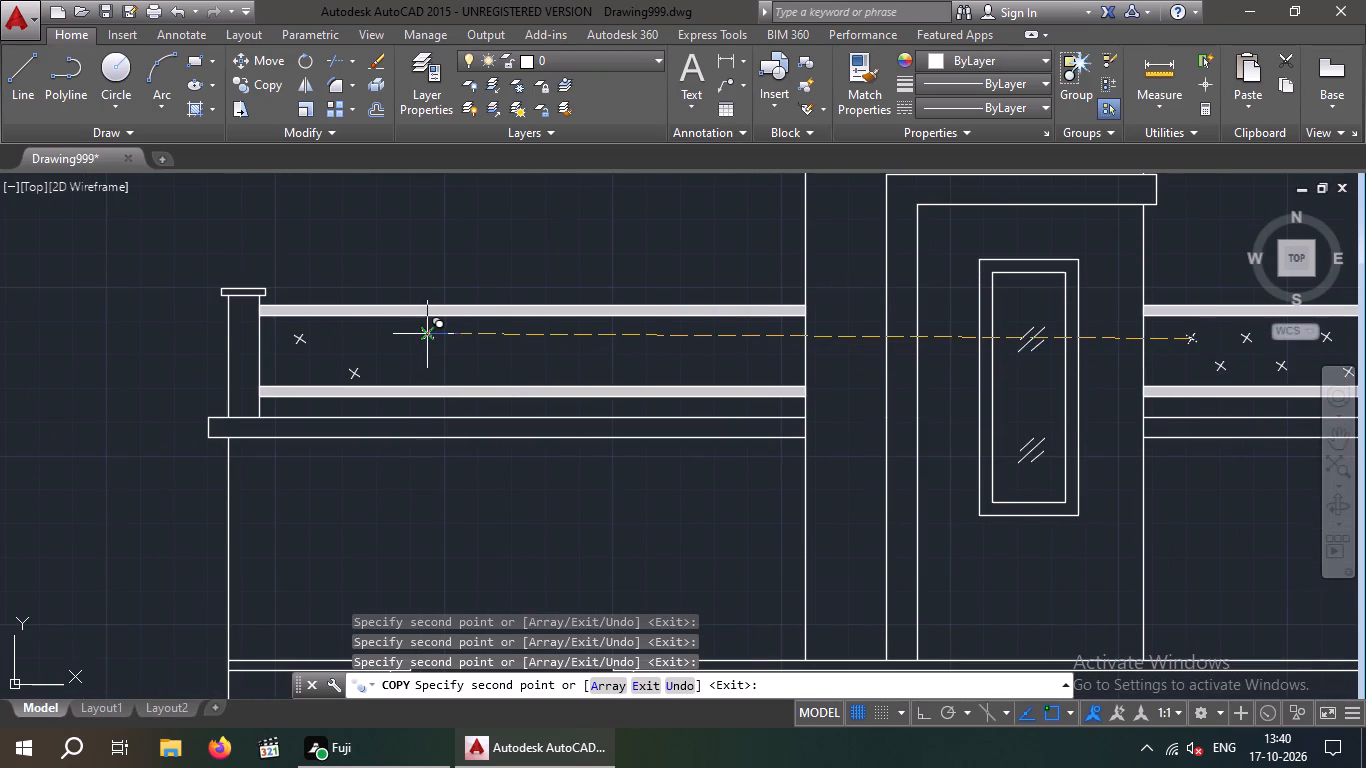
{"action": "left_click_drag", "start_coordinate": [366, 341], "coordinate": [376, 344]}
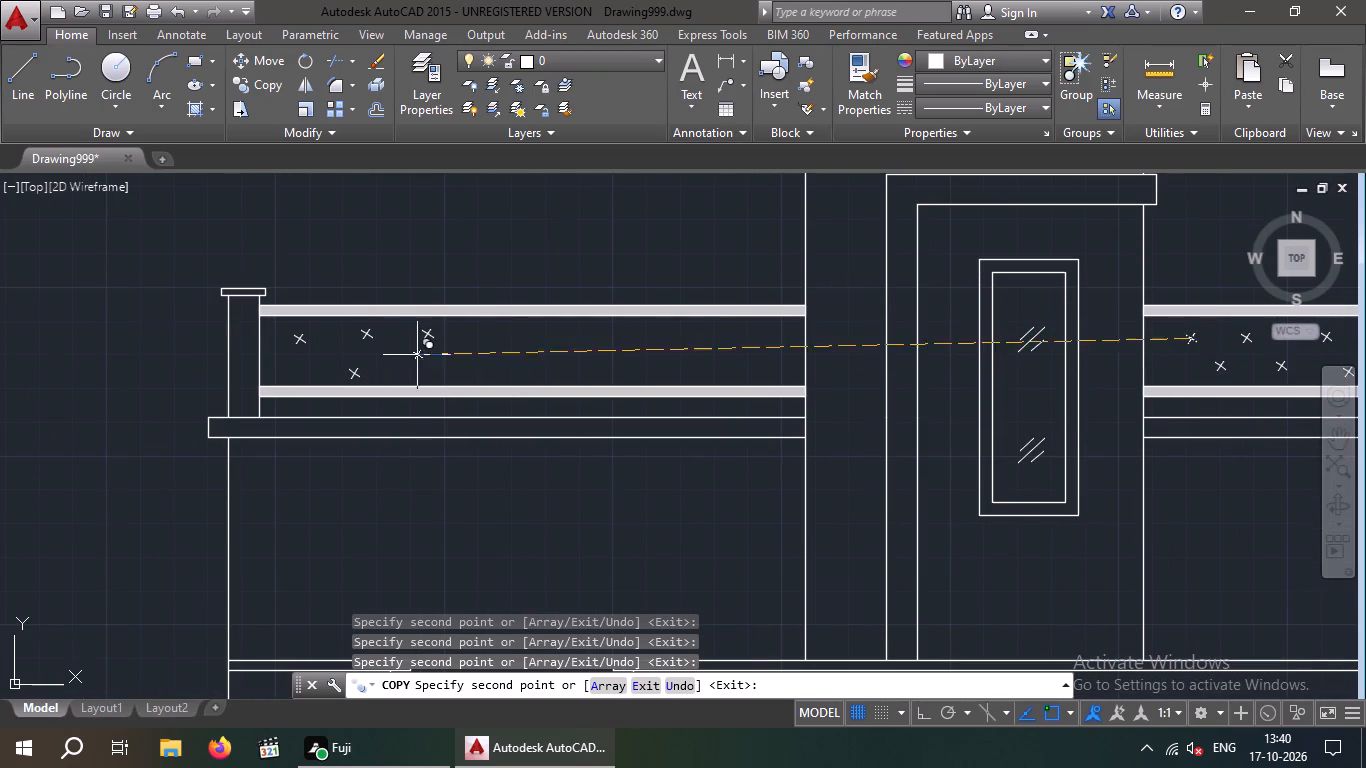
{"action": "left_click", "coordinate": [411, 367]}
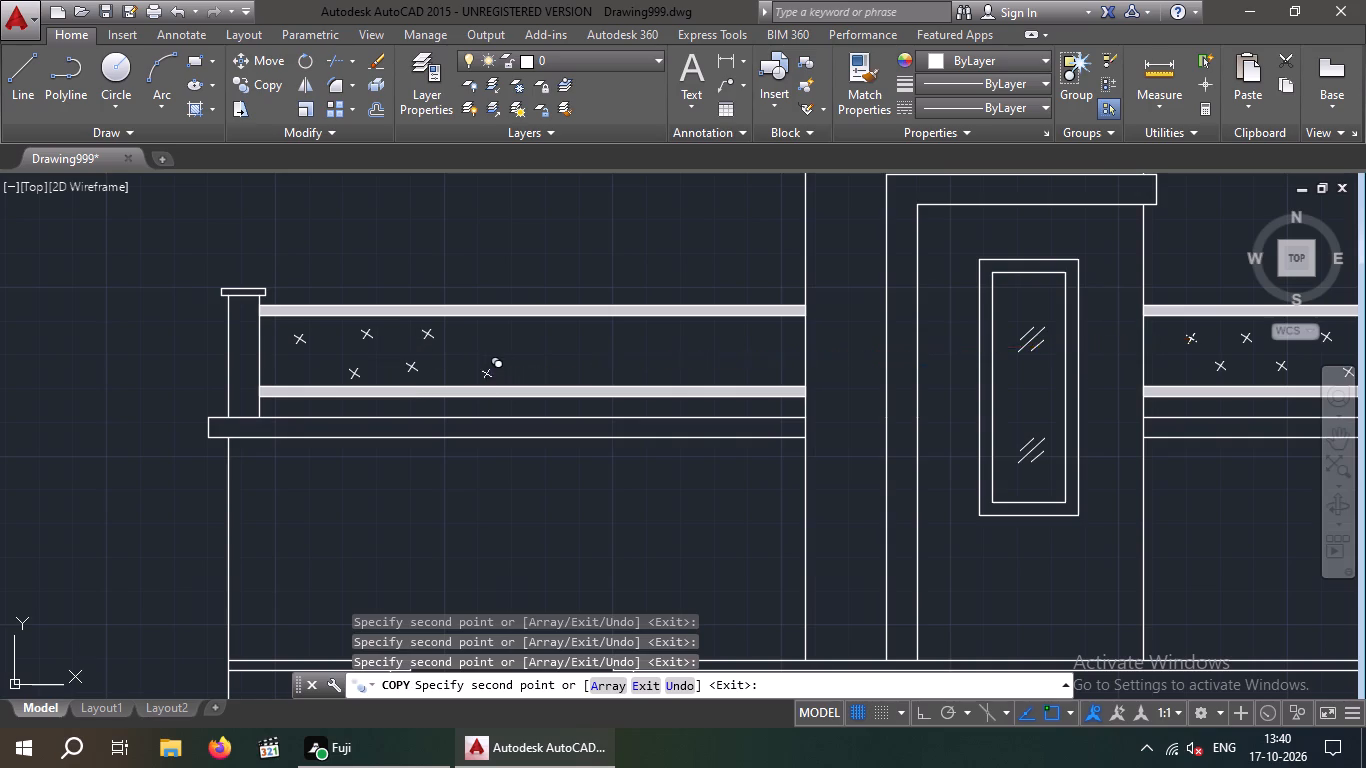
{"action": "left_click", "coordinate": [486, 374]}
{"action": "left_click", "coordinate": [481, 344]}
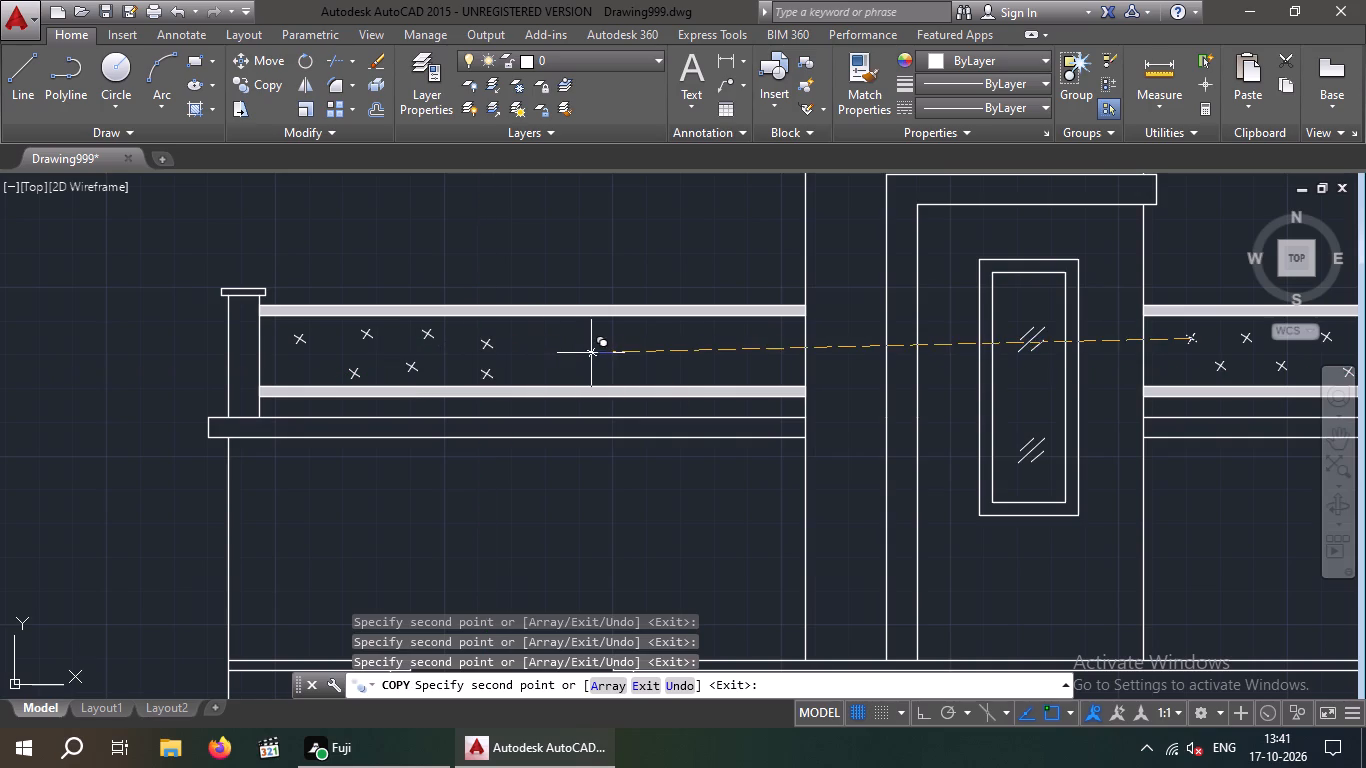
{"action": "left_click", "coordinate": [592, 353]}
{"action": "left_click", "coordinate": [539, 360]}
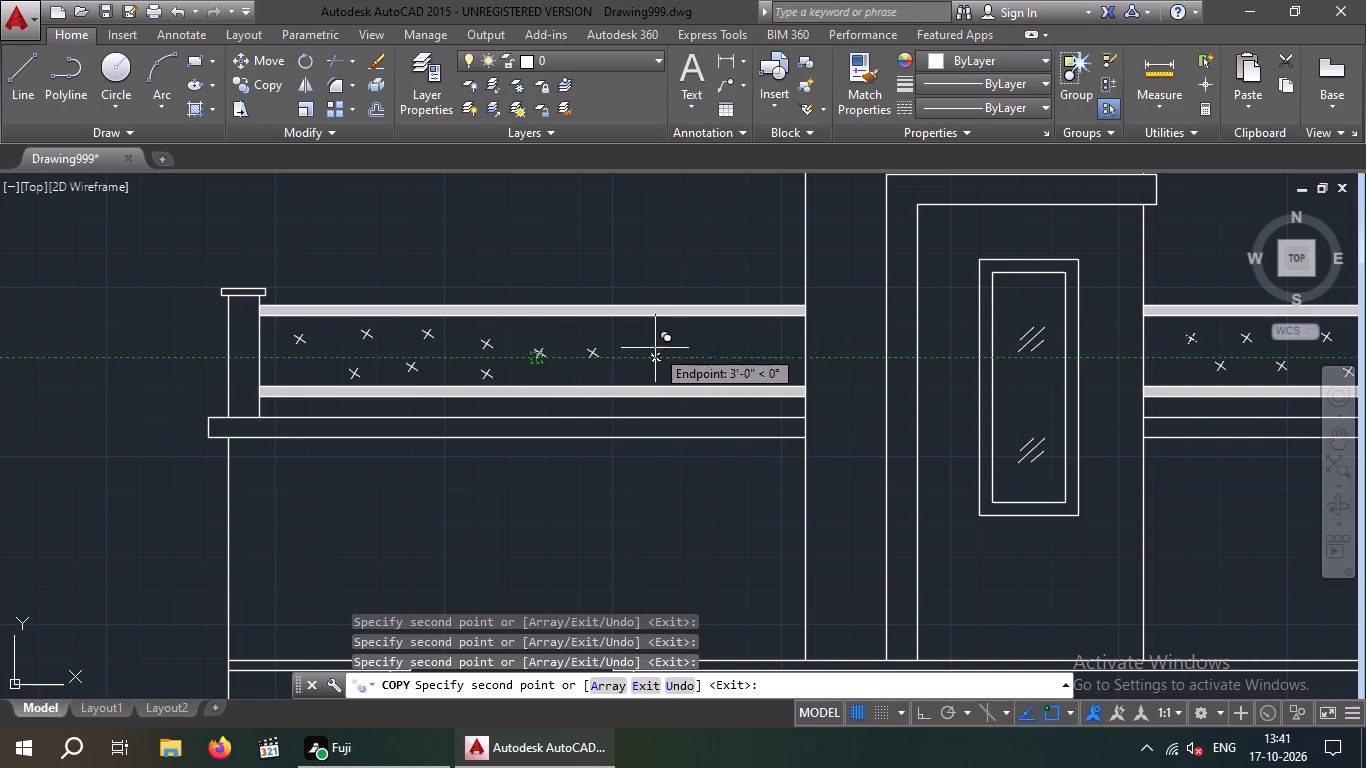
{"action": "left_click", "coordinate": [659, 334]}
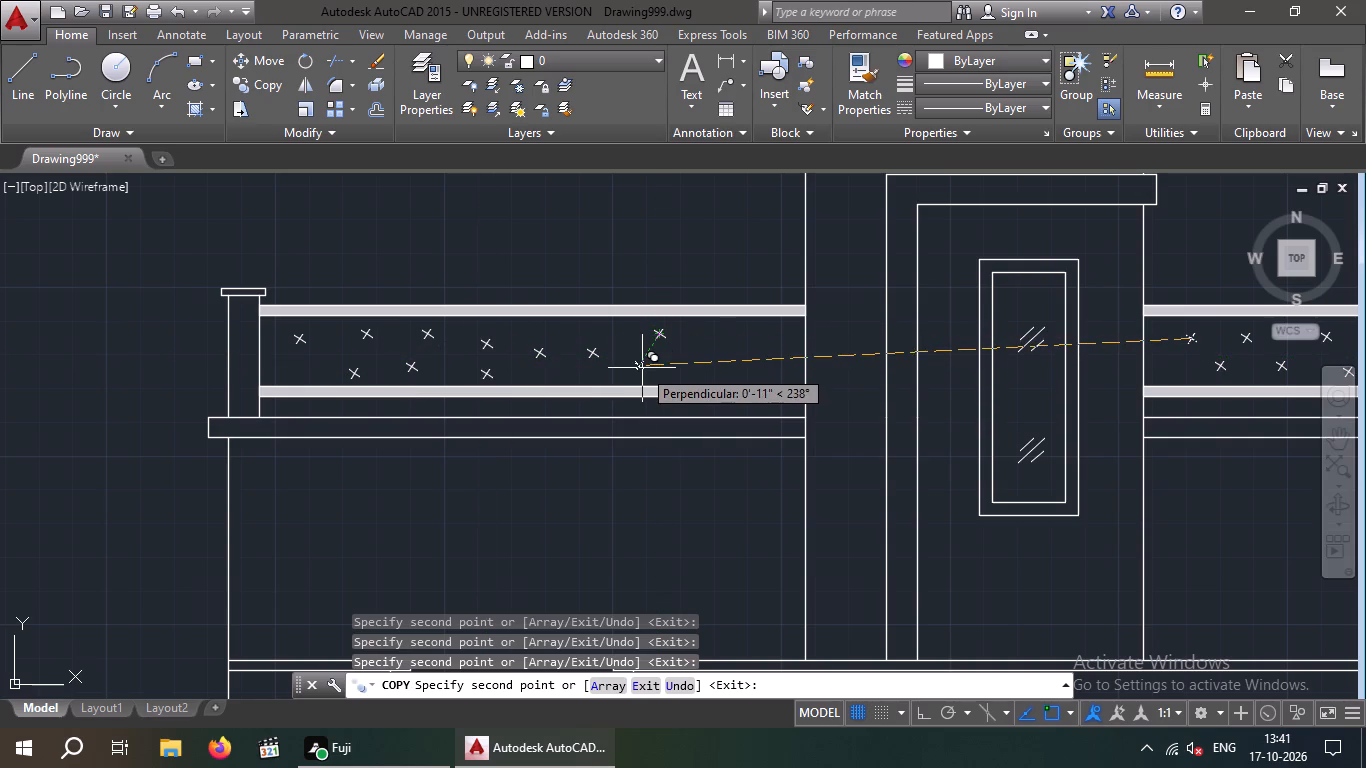
Place seven more X copies in the left-hand parapet panel, five toward the tower and two in the gaps mid-panel, and end the copying.
{"action": "scroll", "coordinate": [639, 372], "scroll_direction": "up", "scroll_amount": 2}
{"action": "left_click", "coordinate": [619, 375]}
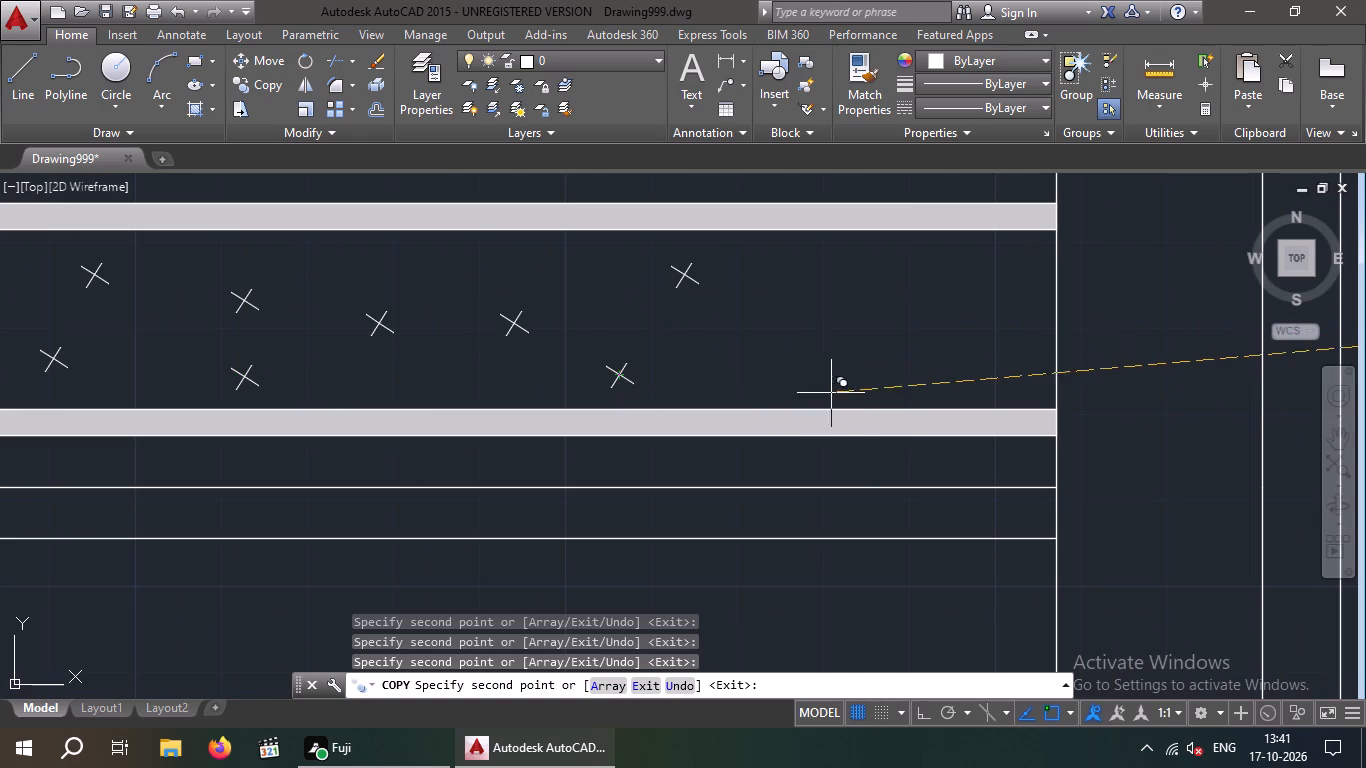
{"action": "left_click", "coordinate": [871, 384]}
{"action": "left_click", "coordinate": [753, 341]}
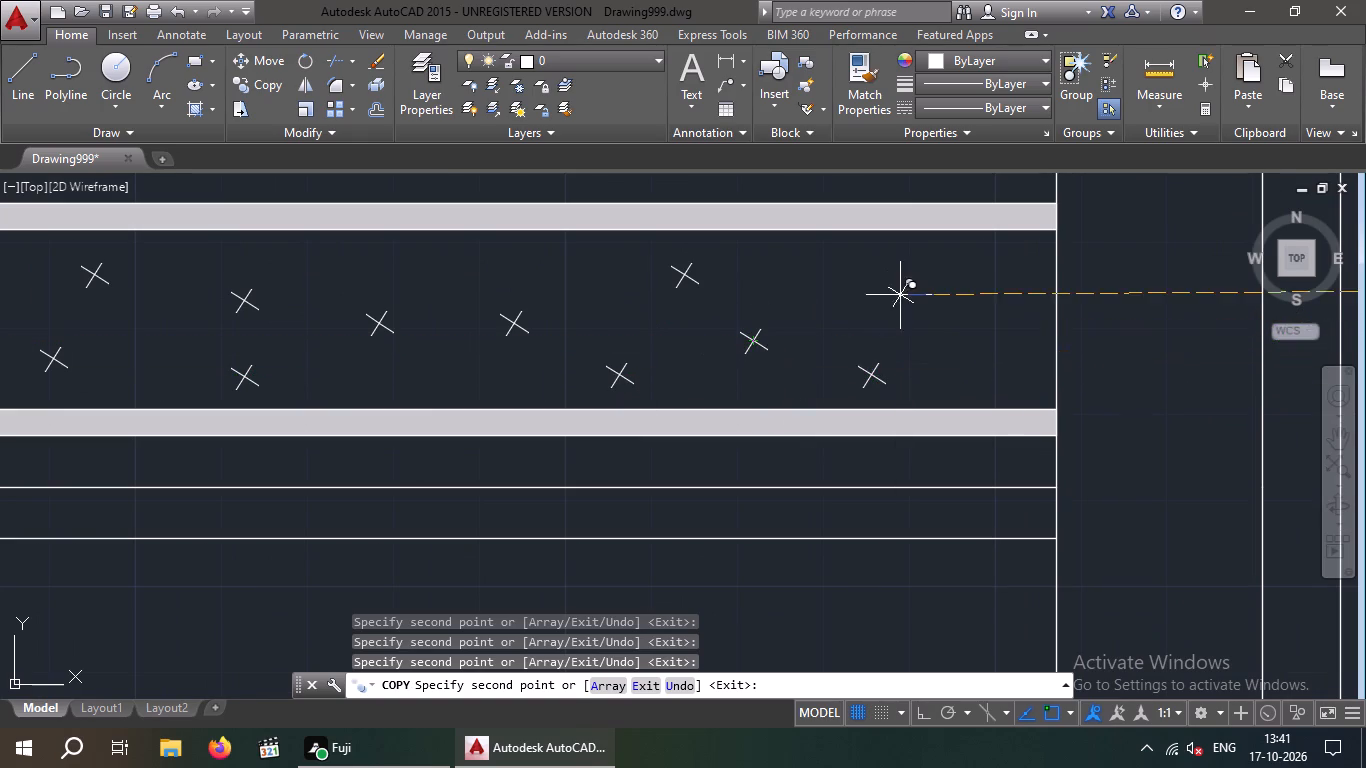
{"action": "left_click", "coordinate": [929, 282]}
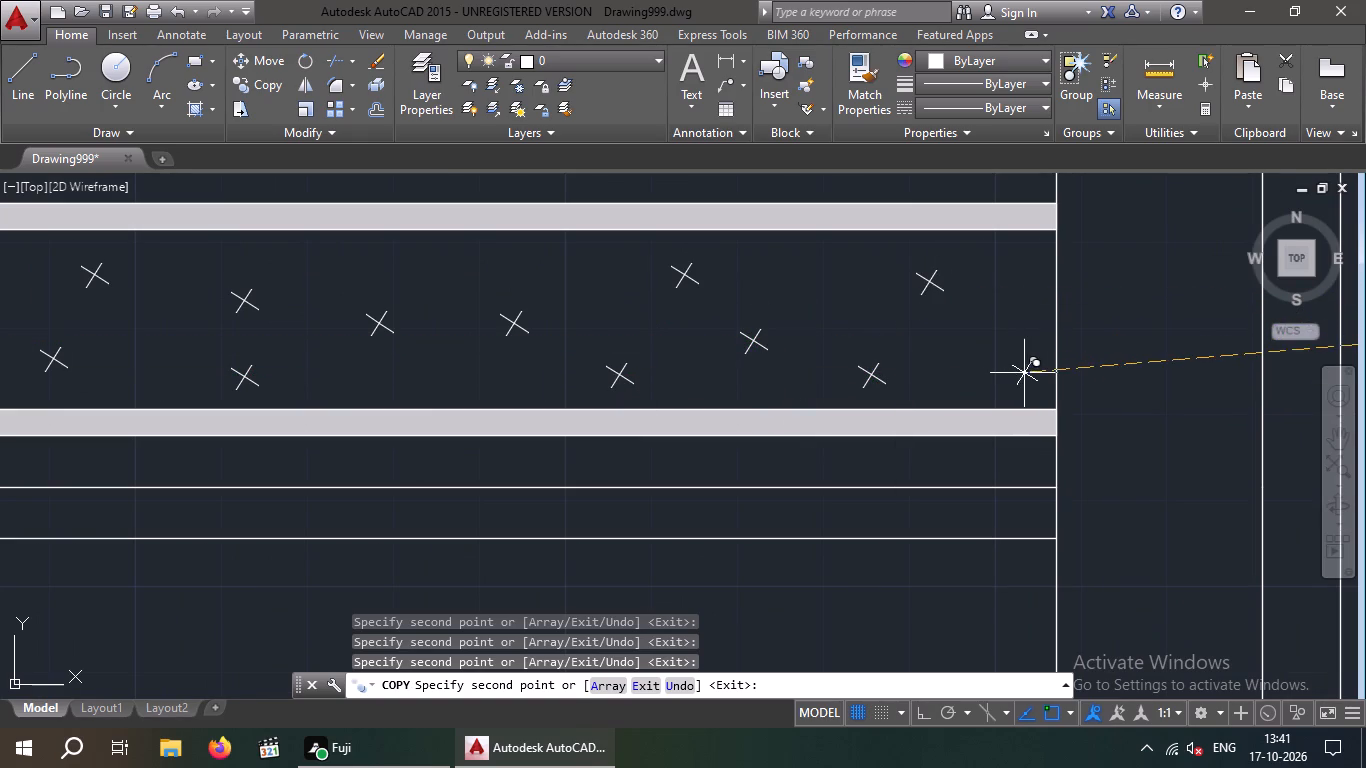
{"action": "left_click", "coordinate": [1025, 373]}
{"action": "scroll", "coordinate": [485, 323], "scroll_direction": "down", "scroll_amount": 1}
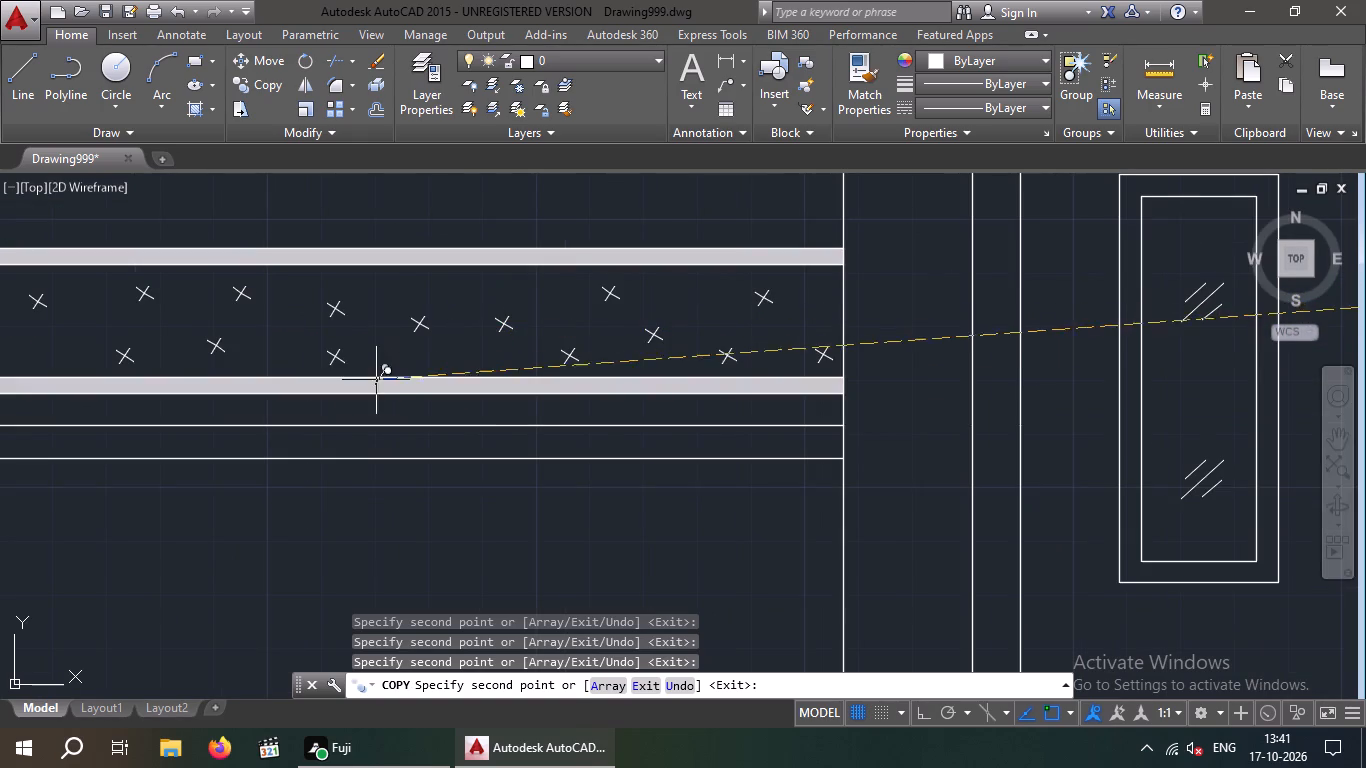
{"action": "left_click", "coordinate": [472, 359]}
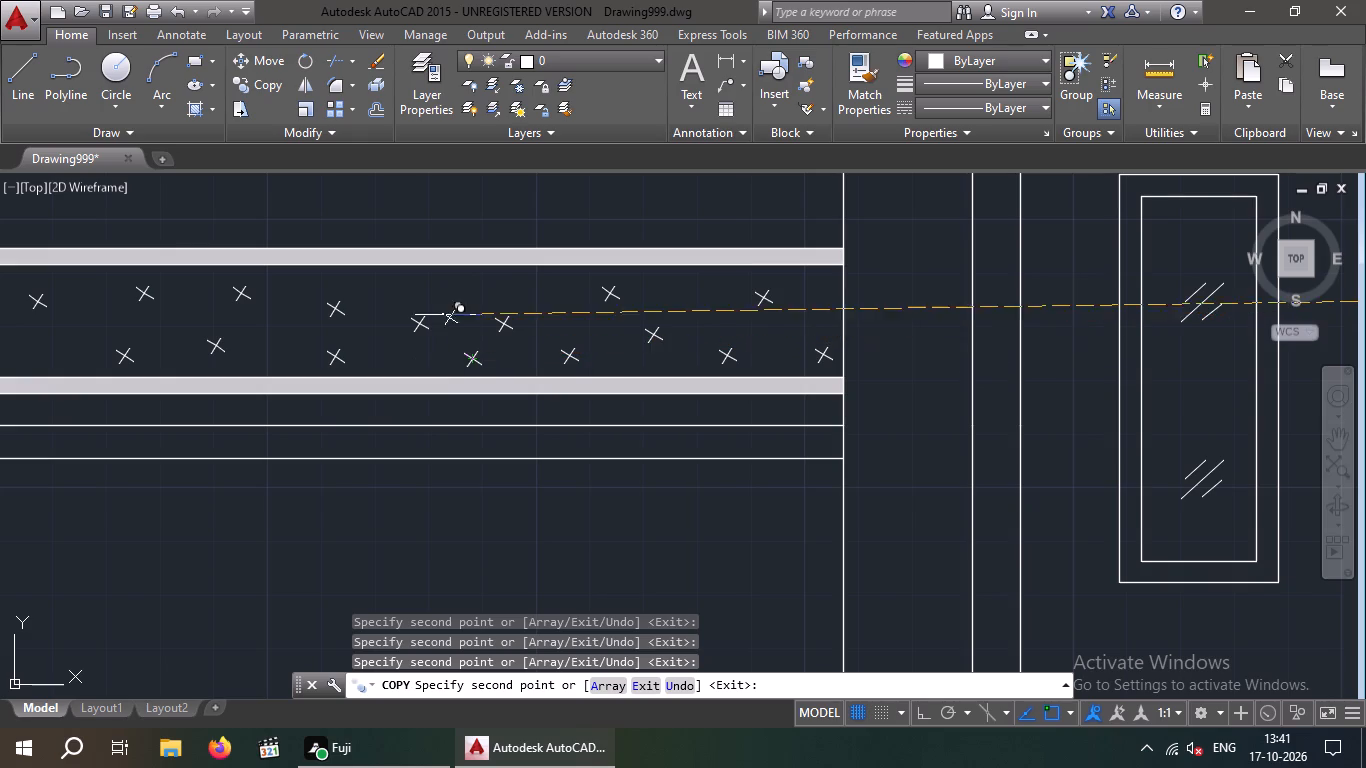
{"action": "left_click", "coordinate": [450, 288]}
{"action": "scroll", "coordinate": [464, 301], "scroll_direction": "down", "scroll_amount": 3}
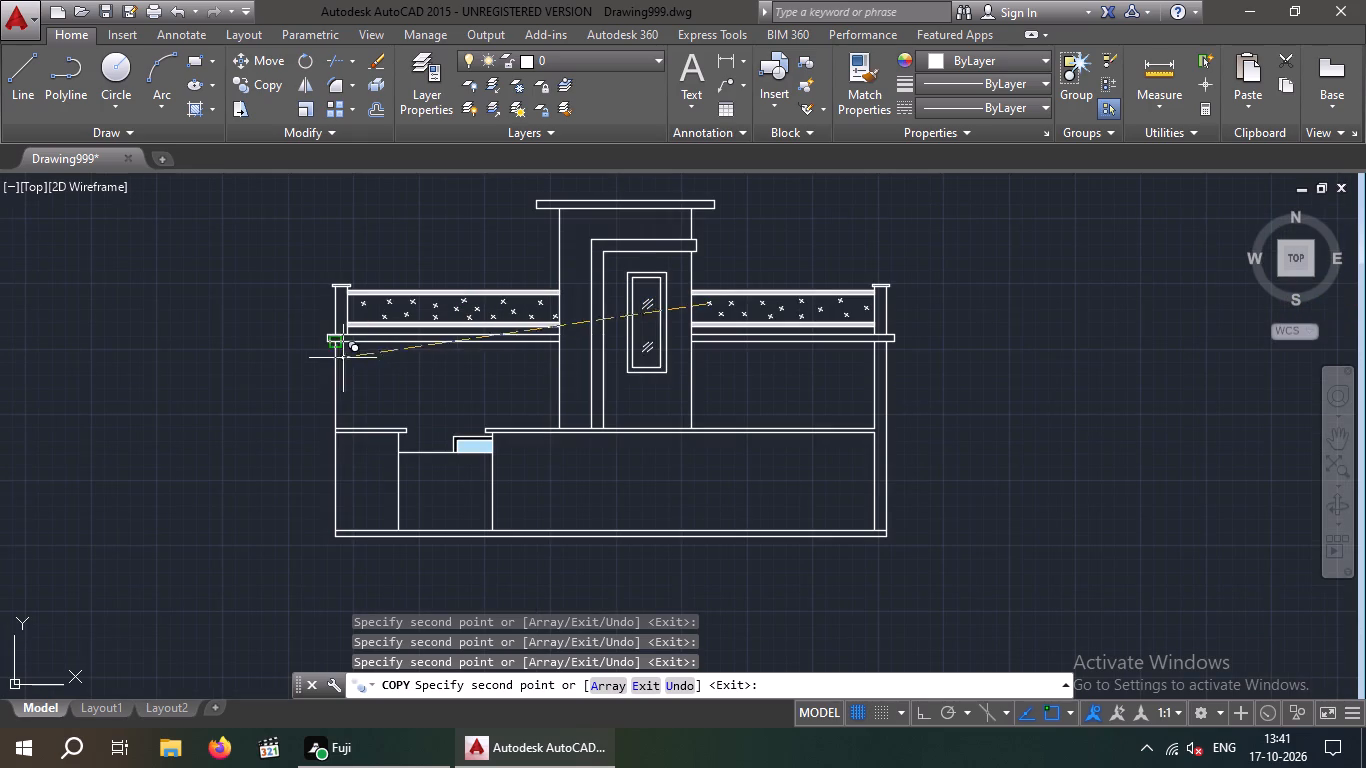
{"action": "right_click_drag", "start_coordinate": [201, 395], "coordinate": [134, 408]}
{"action": "right_click", "coordinate": [135, 408]}
{"action": "right_click_drag", "start_coordinate": [212, 396], "coordinate": [226, 375]}
{"action": "right_click", "coordinate": [347, 329]}
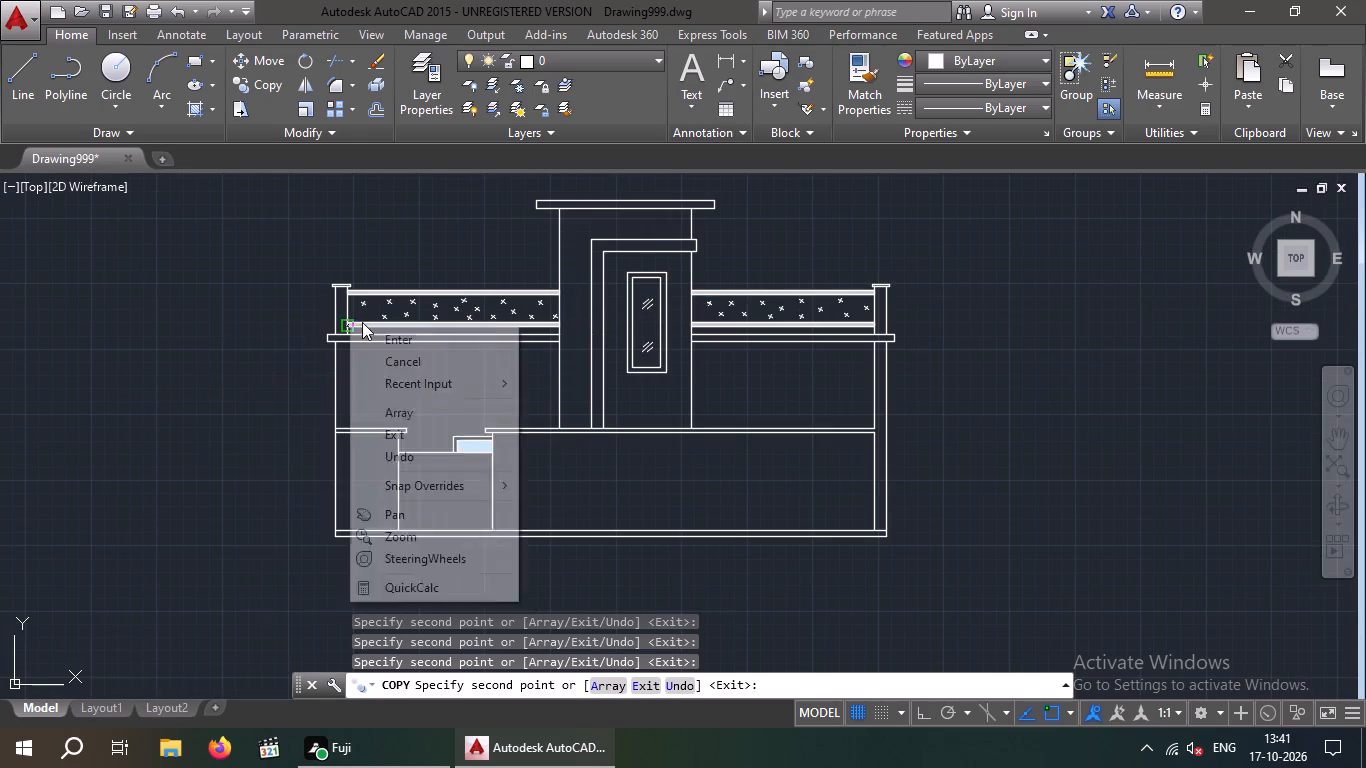
{"action": "scroll", "coordinate": [363, 315], "scroll_direction": "up", "scroll_amount": 5}
{"action": "key", "text": "Escape"}
{"action": "key", "text": "Escape"}
{"action": "key", "text": "Escape"}
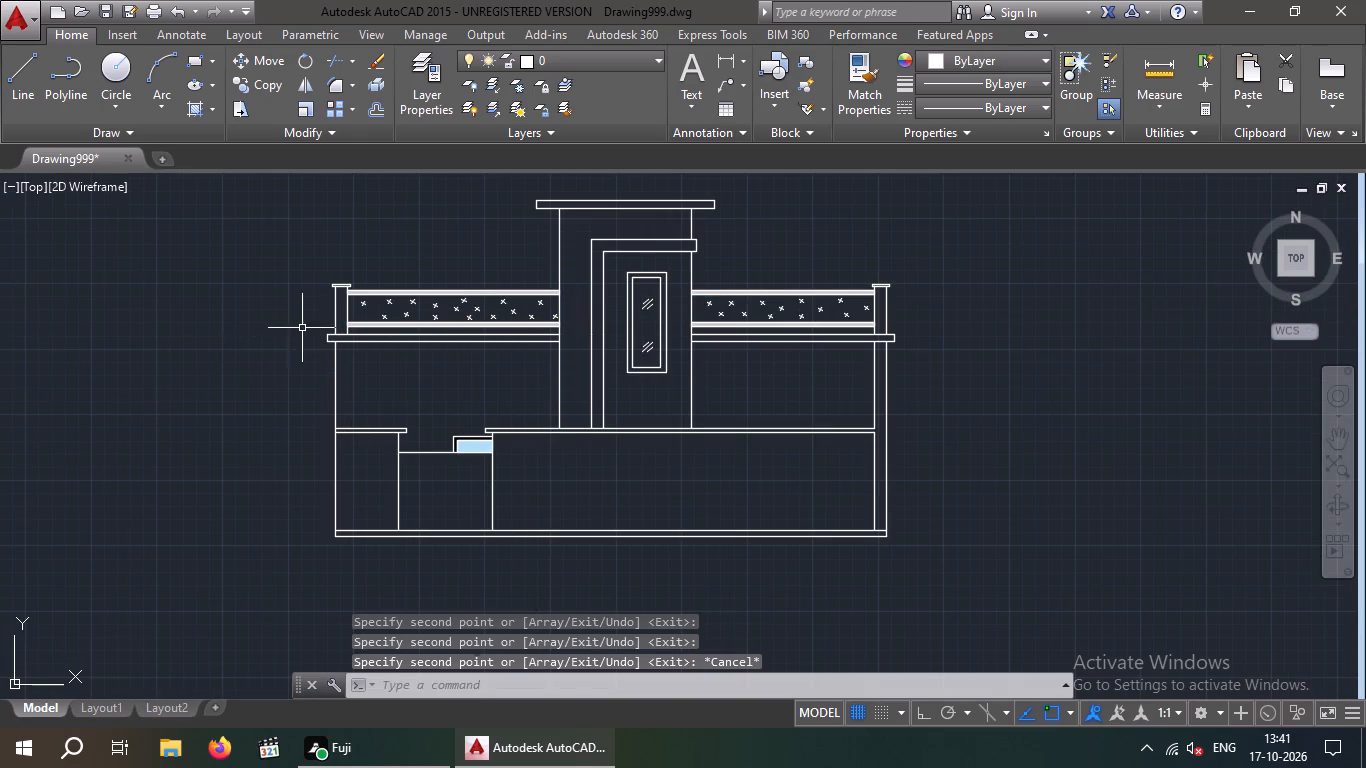
Fill both parapet panels behind the X motifs with a Solid hatch in colour 173,221,247.
{"action": "scroll", "coordinate": [177, 368], "scroll_direction": "down", "scroll_amount": 3}
{"action": "middle_click_drag", "start_coordinate": [125, 410], "coordinate": [291, 423]}
{"action": "scroll", "coordinate": [425, 391], "scroll_direction": "up", "scroll_amount": 2}
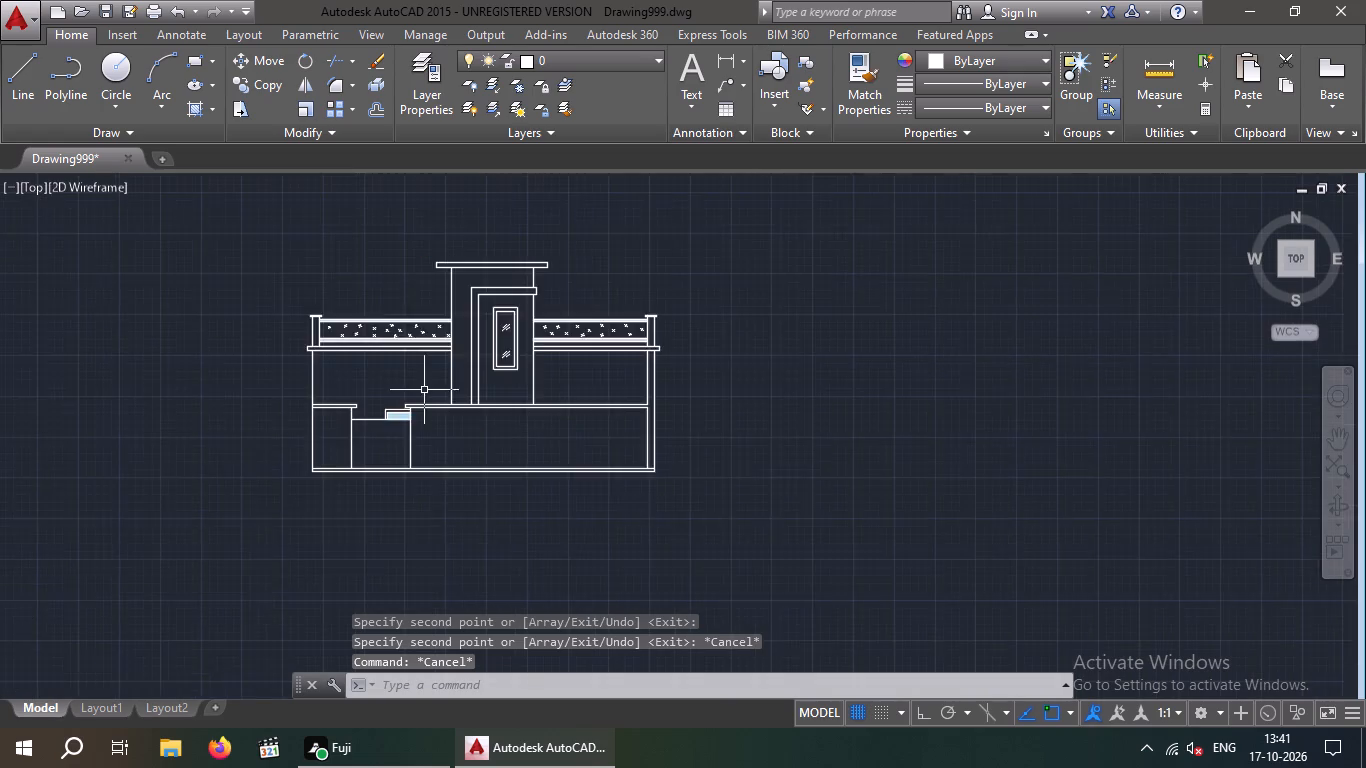
{"action": "scroll", "coordinate": [424, 390], "scroll_direction": "up", "scroll_amount": 1}
{"action": "middle_click_drag", "start_coordinate": [493, 398], "coordinate": [594, 440]}
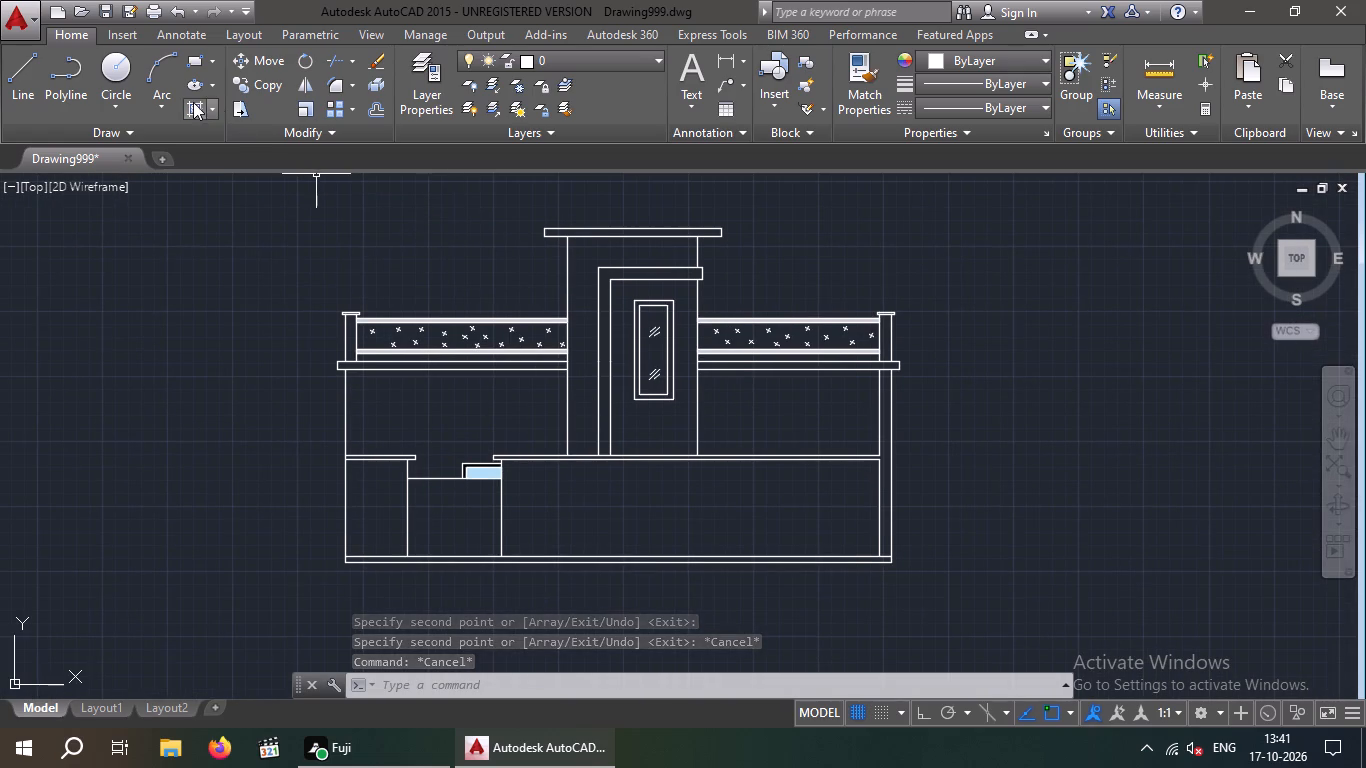
{"action": "left_click", "coordinate": [189, 103]}
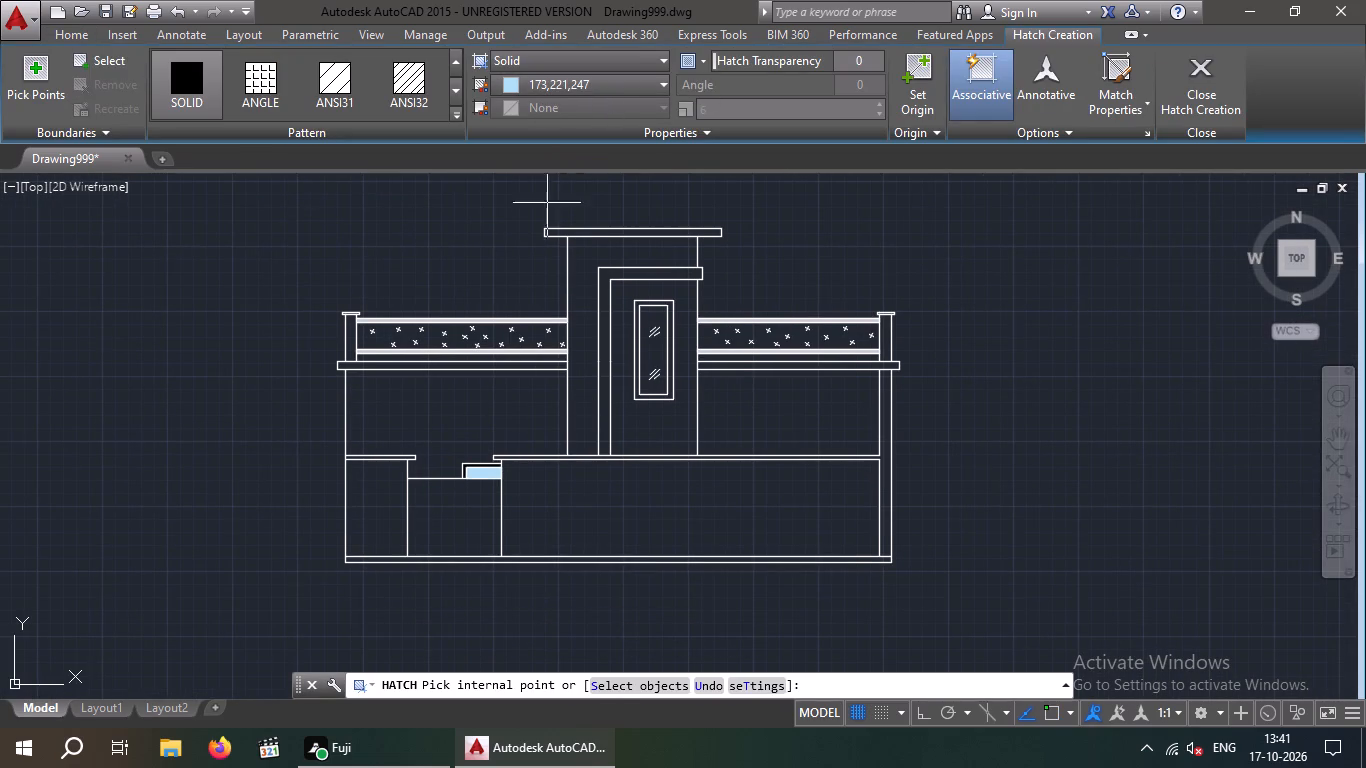
{"action": "scroll", "coordinate": [445, 343], "scroll_direction": "up", "scroll_amount": 2}
{"action": "left_click", "coordinate": [401, 336]}
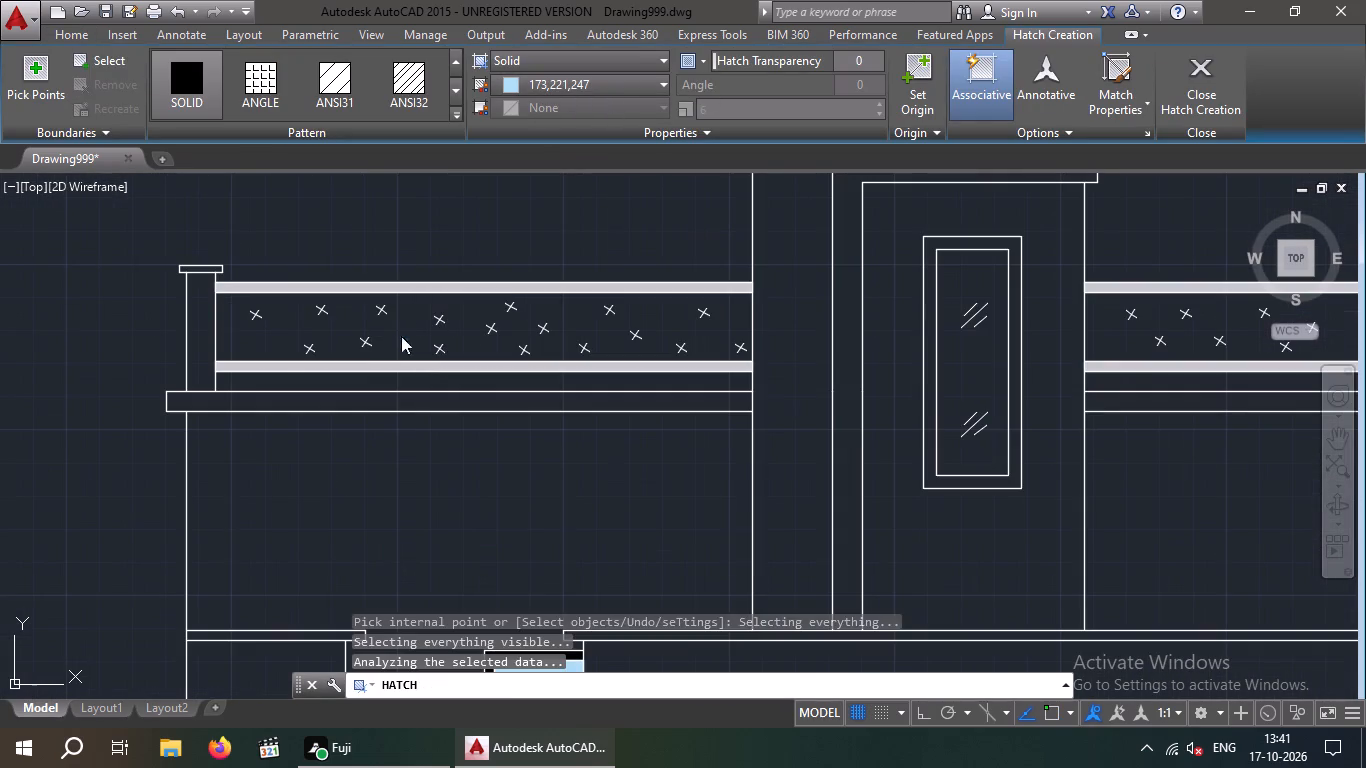
{"action": "scroll", "coordinate": [402, 335], "scroll_direction": "down", "scroll_amount": 1}
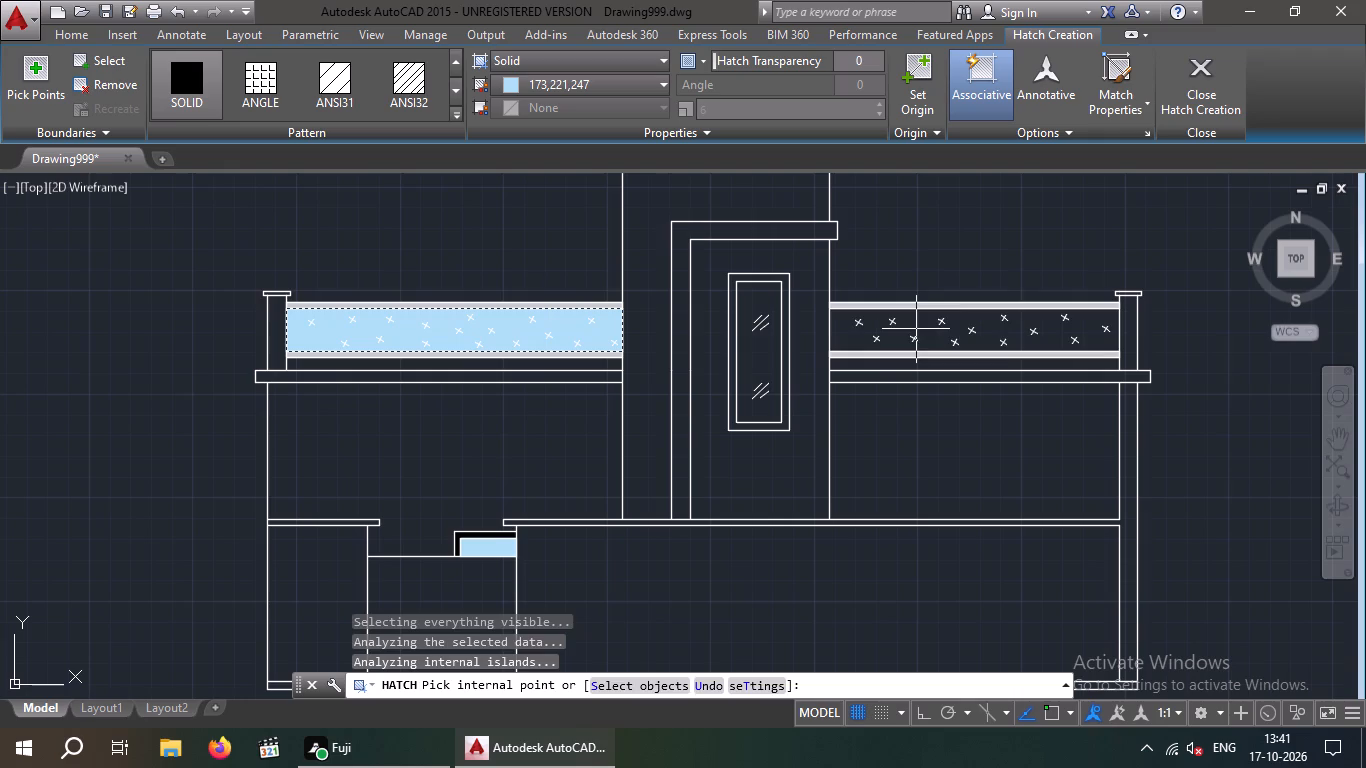
{"action": "left_click", "coordinate": [916, 328]}
{"action": "key", "text": "Escape"}
{"action": "scroll", "coordinate": [373, 408], "scroll_direction": "down", "scroll_amount": 3}
{"action": "middle_click_drag", "start_coordinate": [305, 428], "coordinate": [427, 378]}
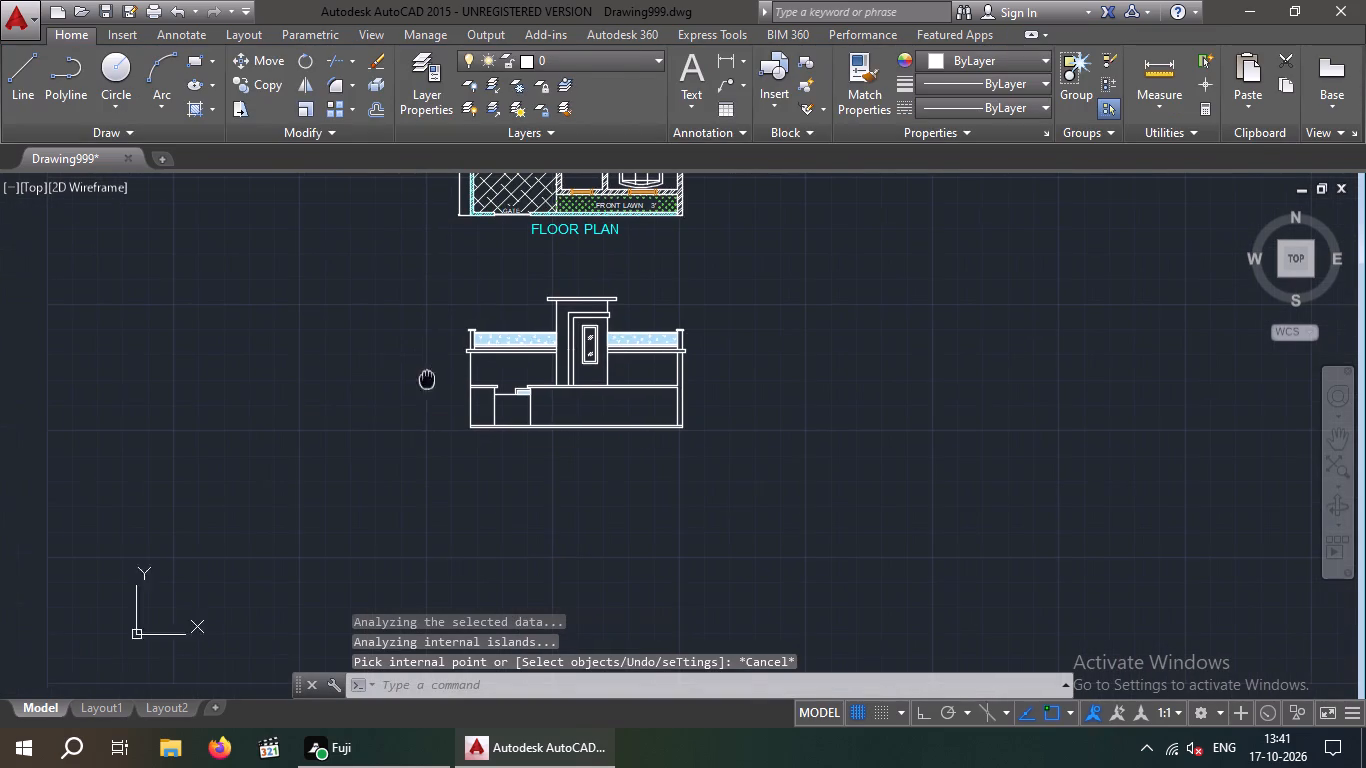
Fill the L-shaped band on the tower with a Solid hatch in colour 88,186,72.
{"action": "scroll", "coordinate": [517, 363], "scroll_direction": "up", "scroll_amount": 2}
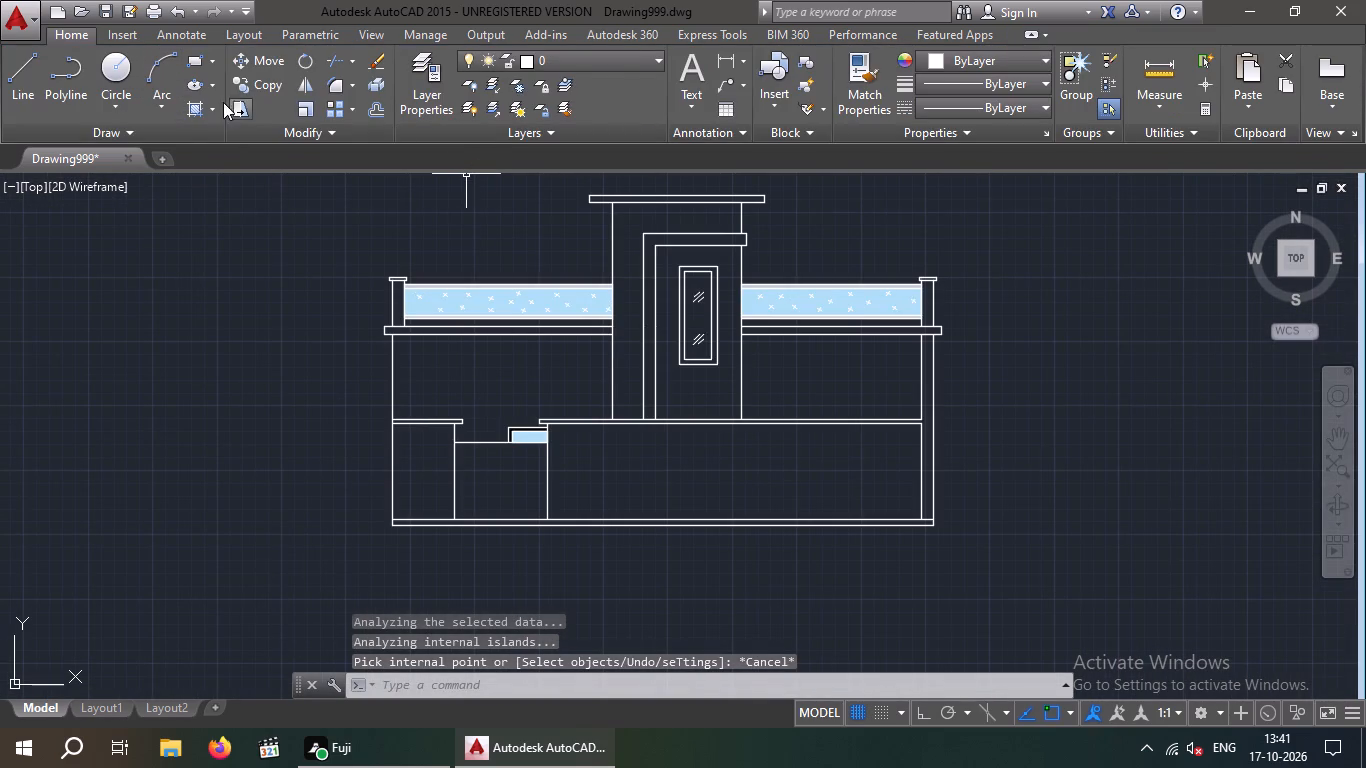
{"action": "left_click", "coordinate": [195, 109]}
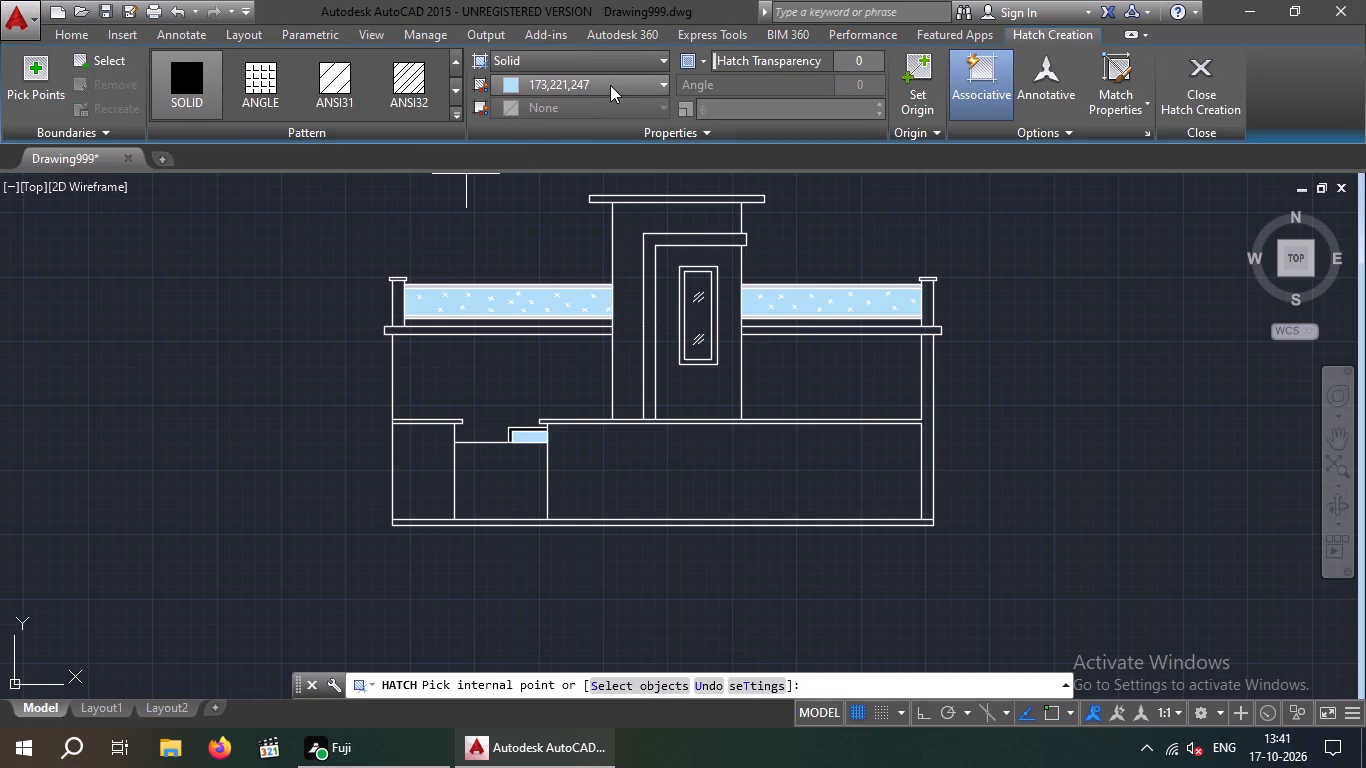
{"action": "left_click", "coordinate": [611, 83]}
{"action": "left_click", "coordinate": [643, 229]}
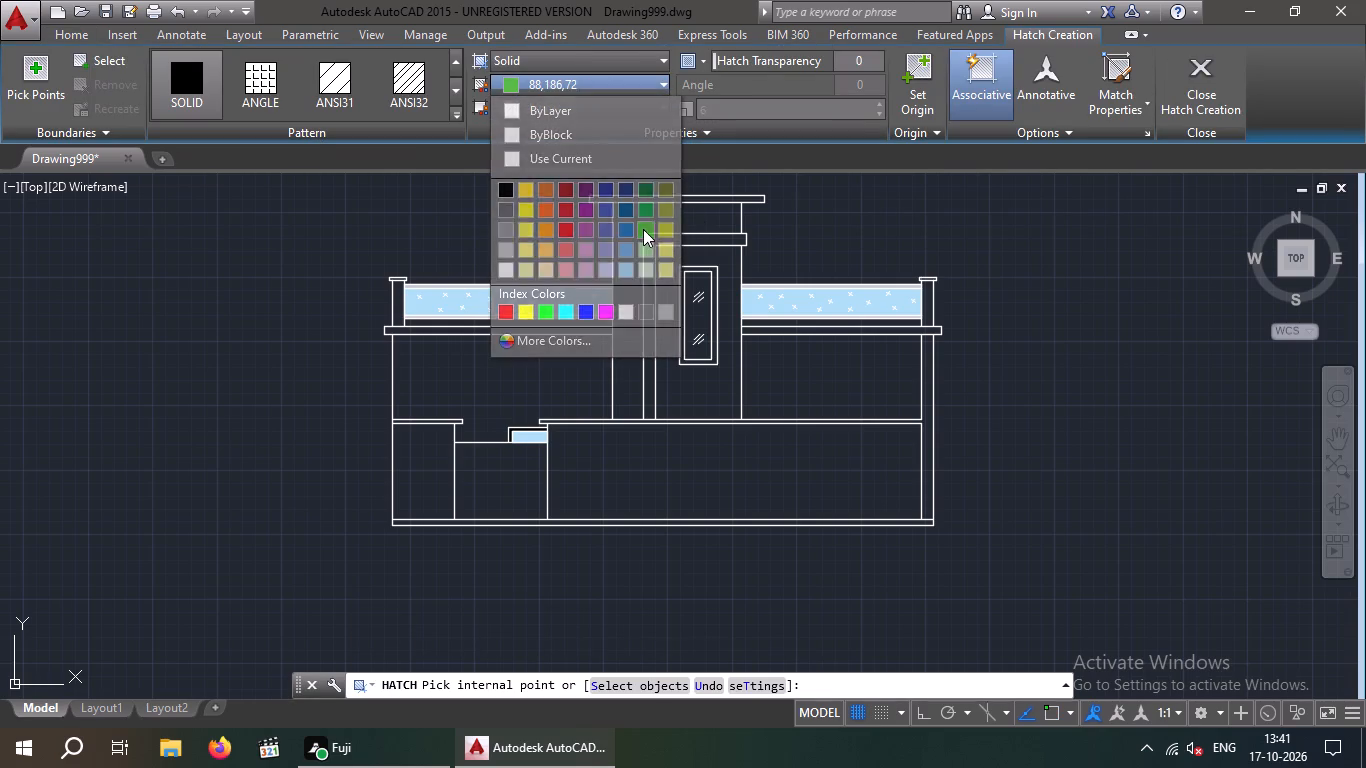
{"action": "left_click", "coordinate": [649, 359]}
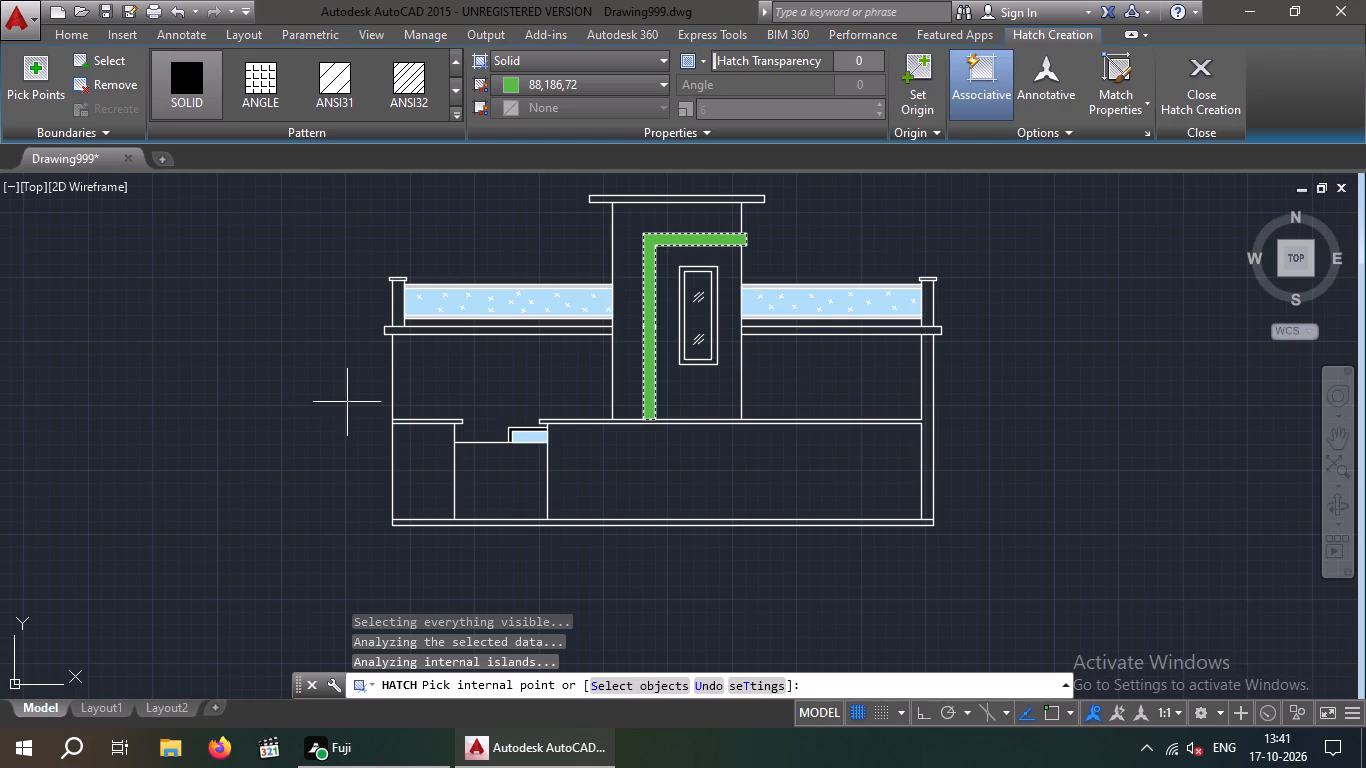
{"action": "key", "text": "Escape"}
{"action": "key", "text": "Escape"}
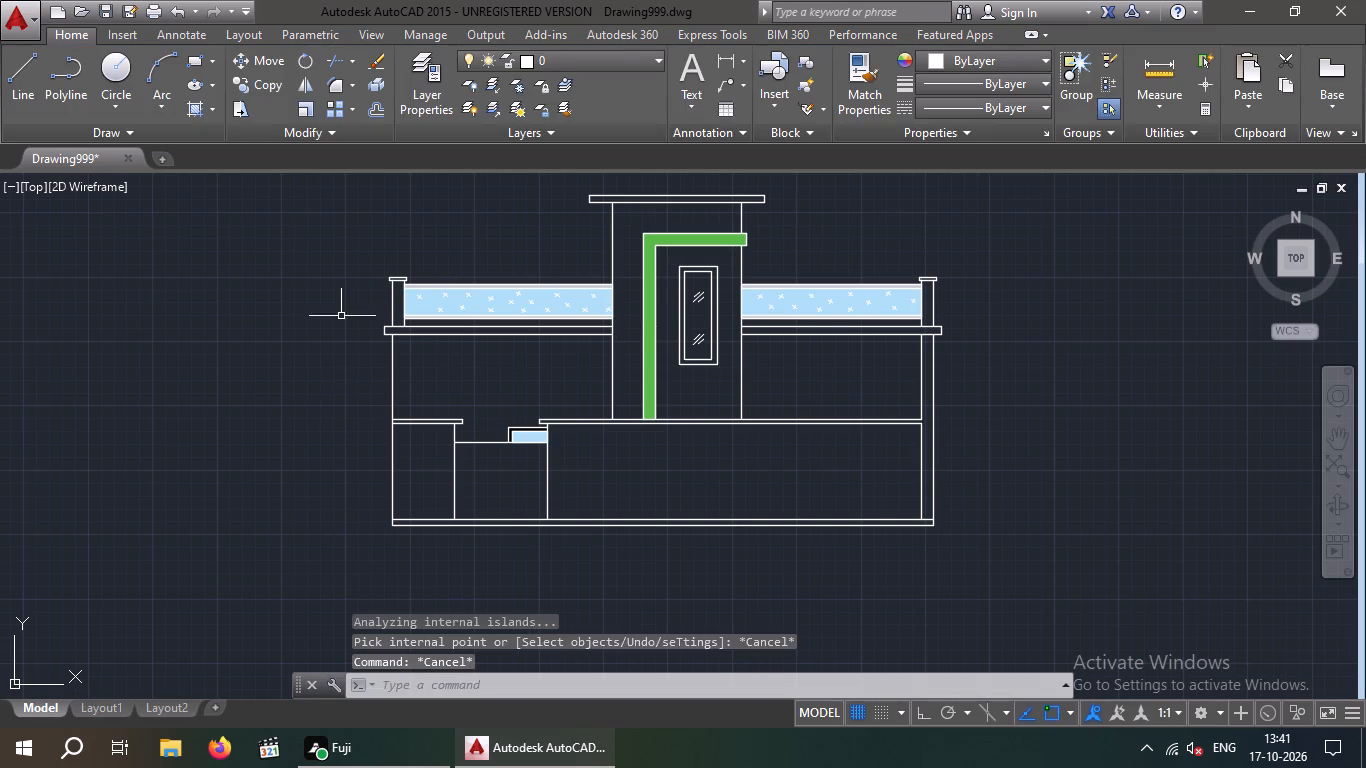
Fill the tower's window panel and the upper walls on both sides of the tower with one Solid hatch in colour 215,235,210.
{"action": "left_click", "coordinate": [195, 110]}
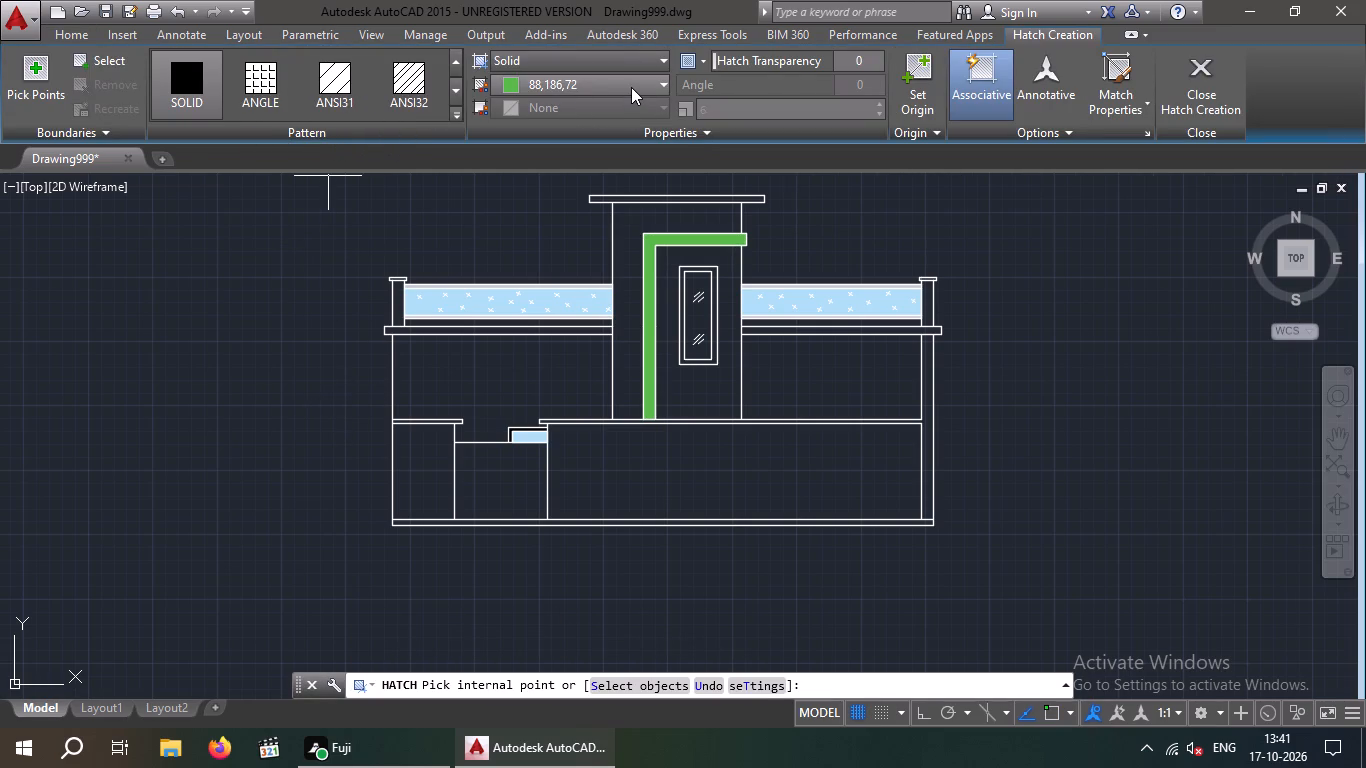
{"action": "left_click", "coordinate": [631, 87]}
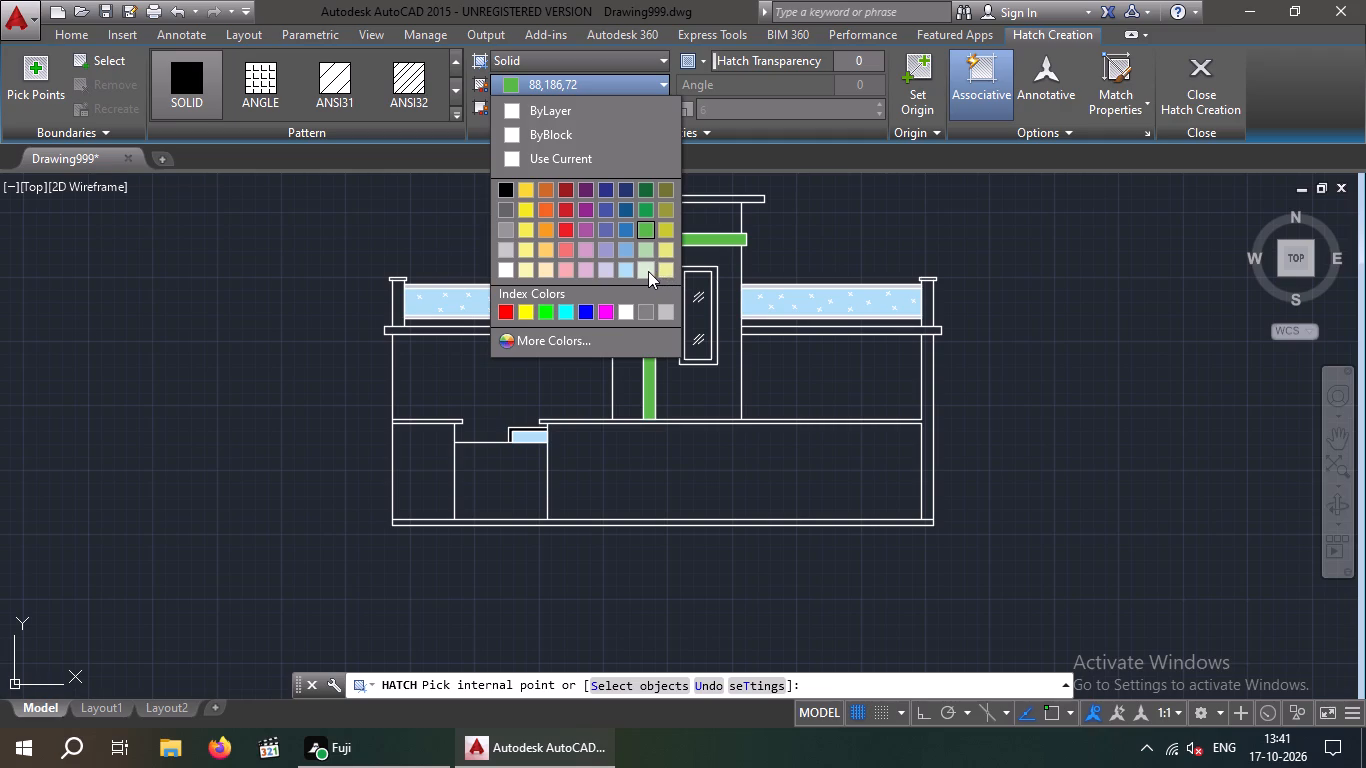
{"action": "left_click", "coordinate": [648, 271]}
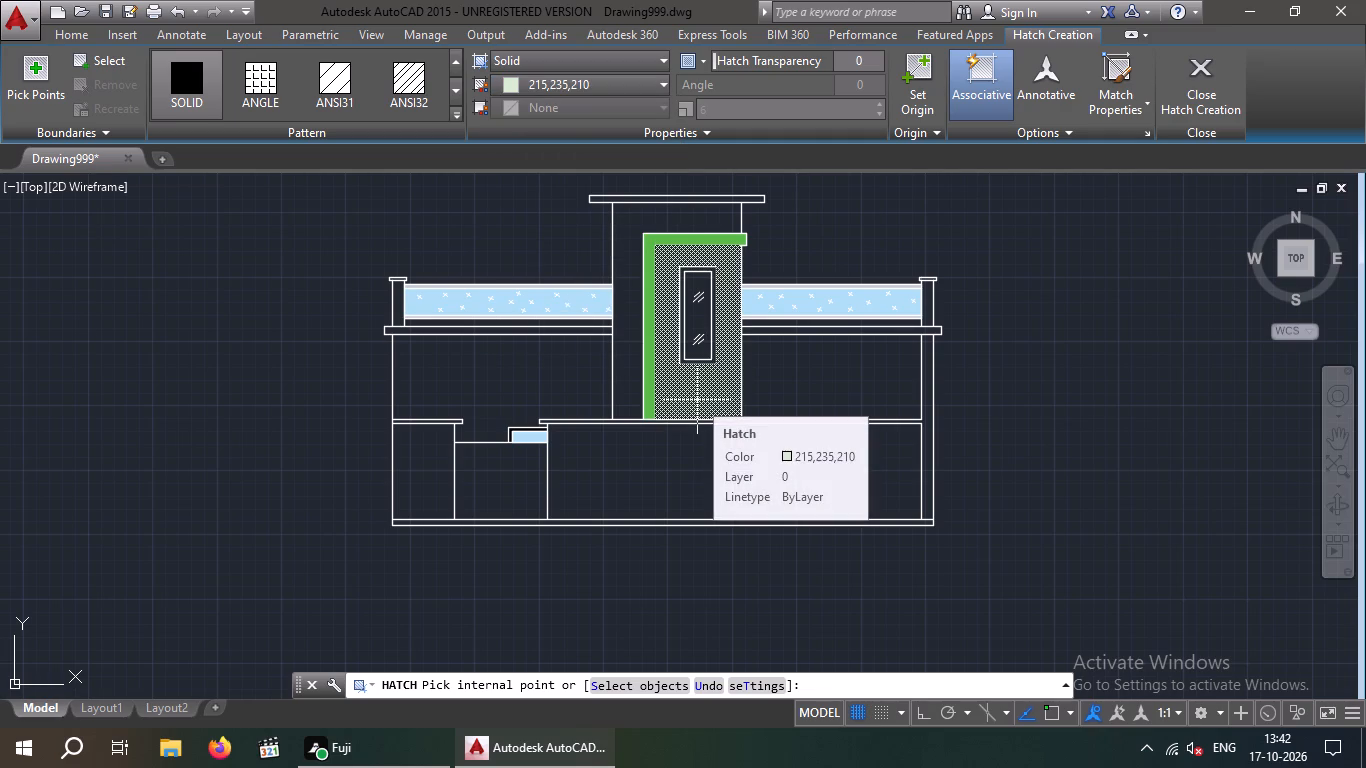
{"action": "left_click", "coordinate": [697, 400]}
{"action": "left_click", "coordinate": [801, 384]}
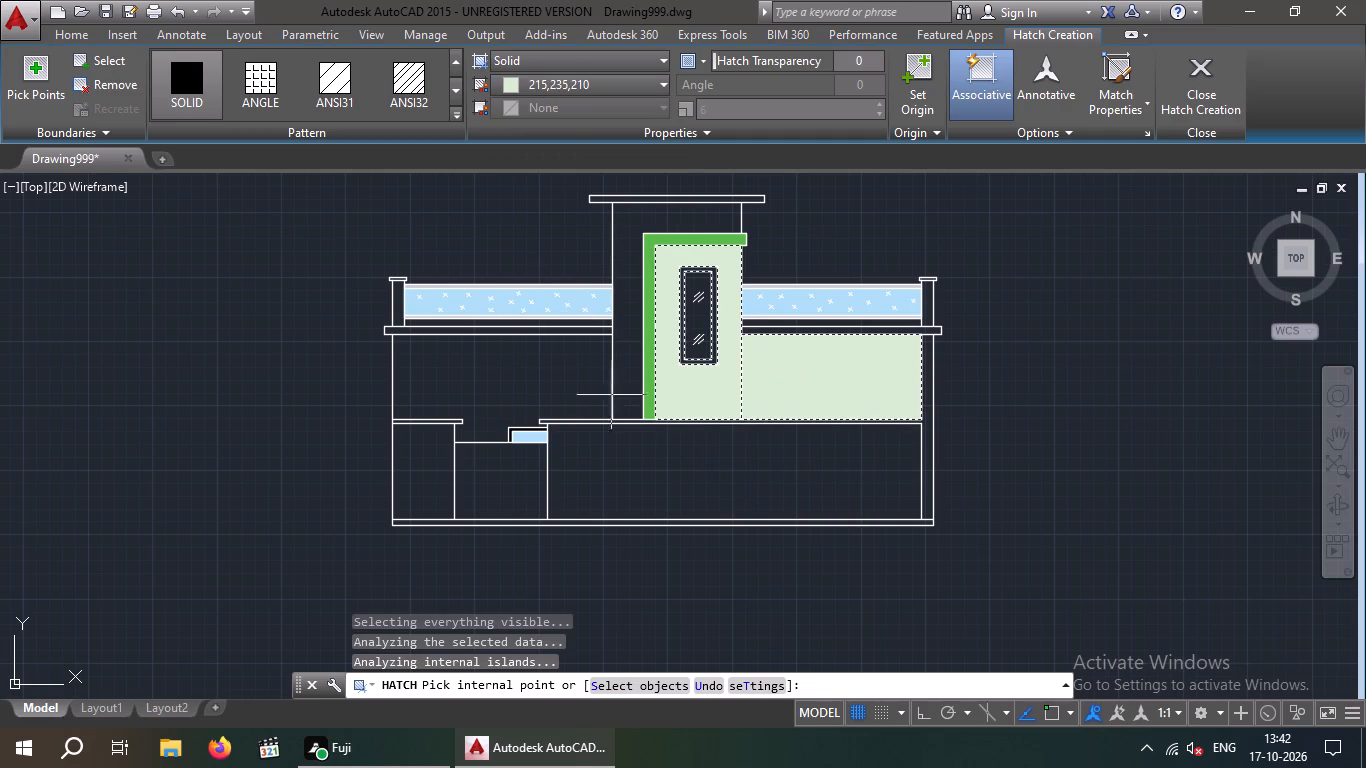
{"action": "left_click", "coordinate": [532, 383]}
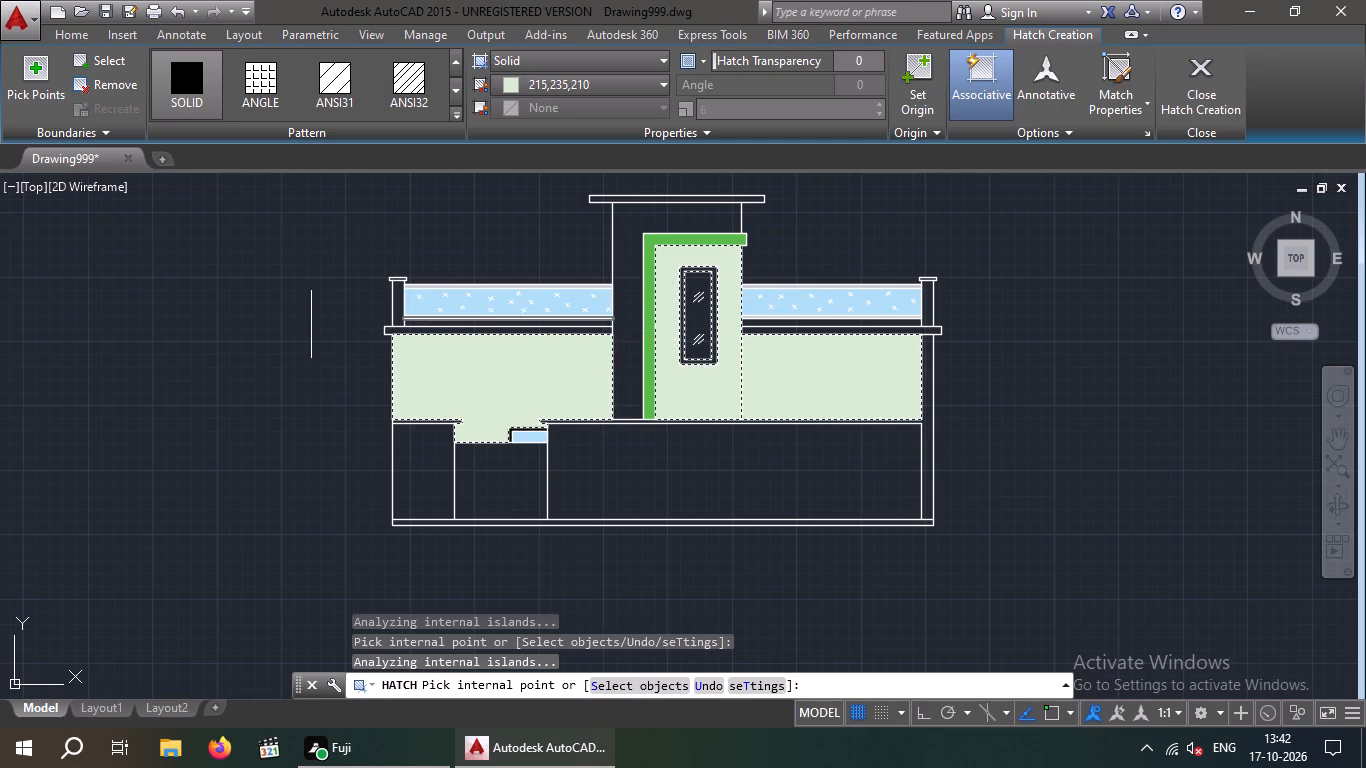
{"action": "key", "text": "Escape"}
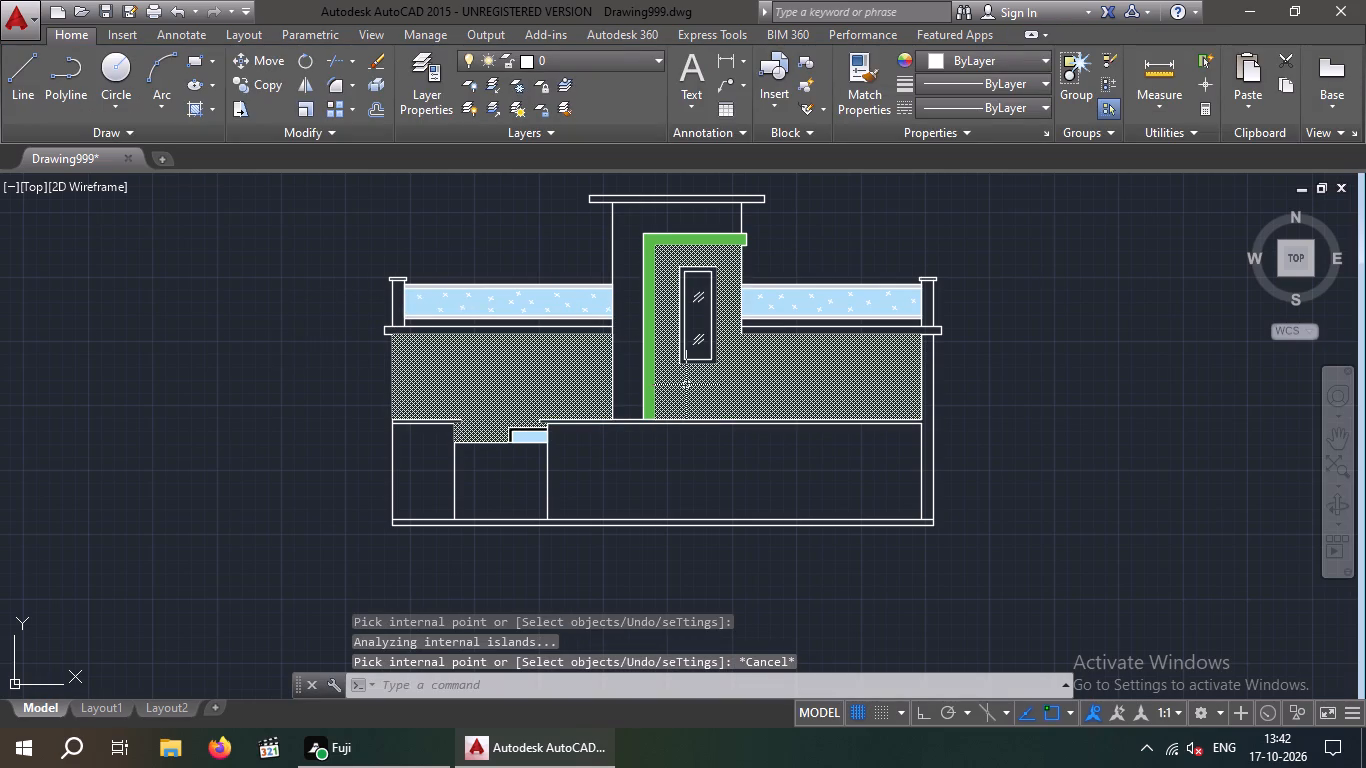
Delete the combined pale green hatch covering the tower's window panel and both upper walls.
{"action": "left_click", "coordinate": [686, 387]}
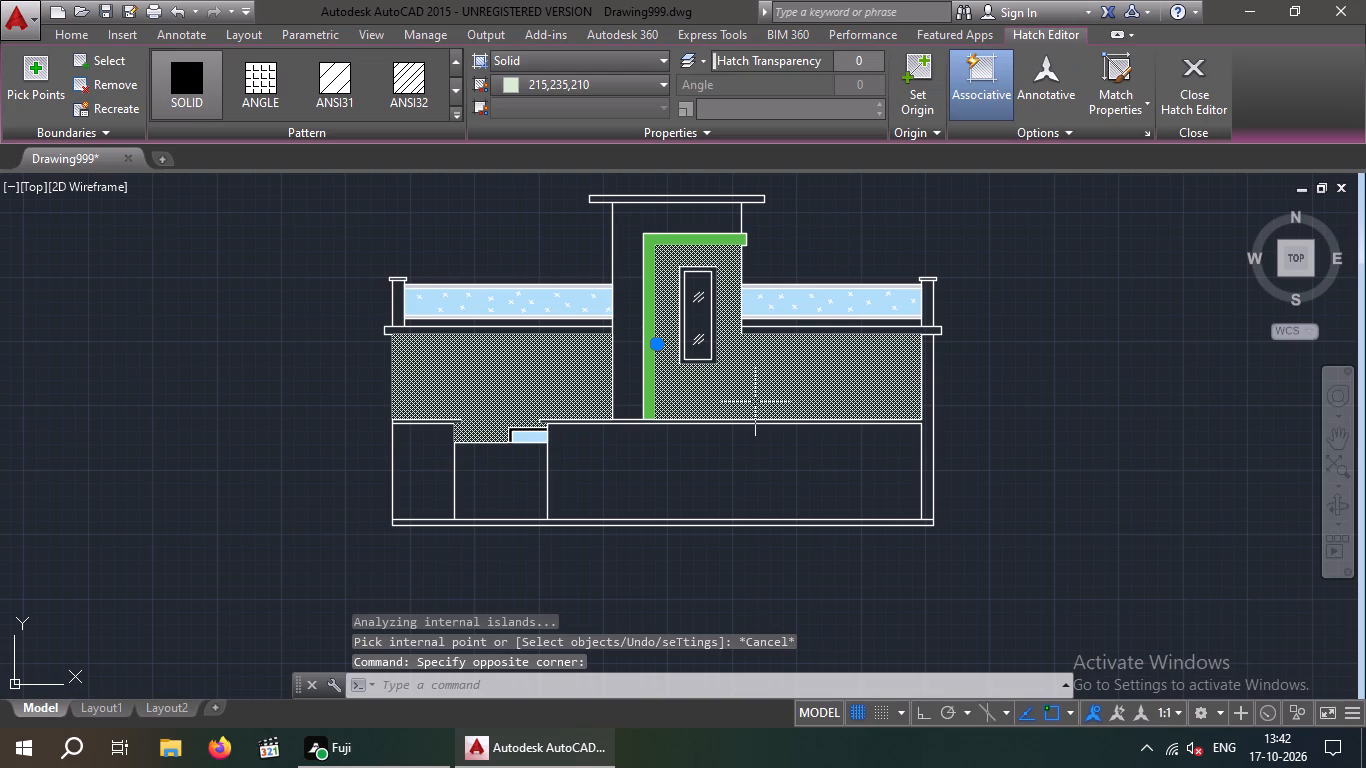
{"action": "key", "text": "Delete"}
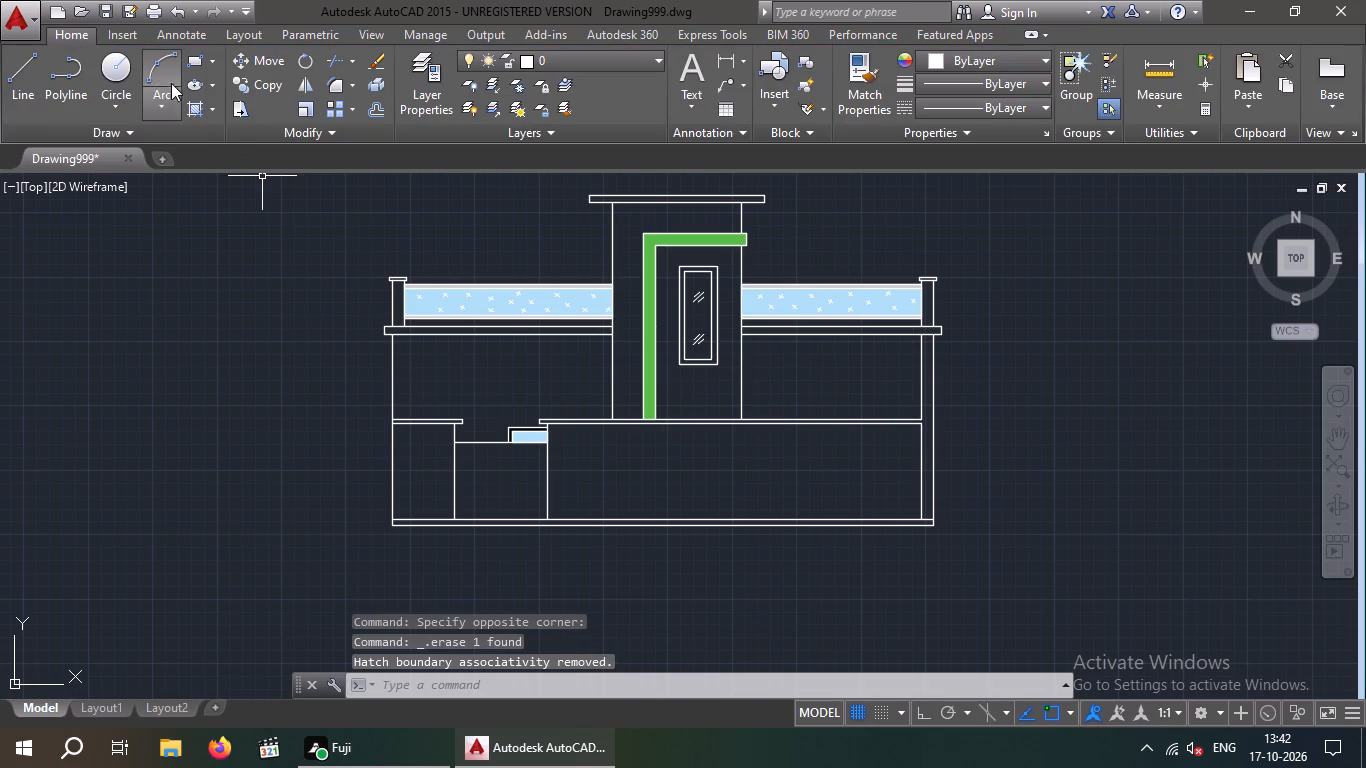
Fill only the two upper wall areas beside the tower with a Solid hatch in colour 215,235,210.
{"action": "left_click", "coordinate": [196, 107]}
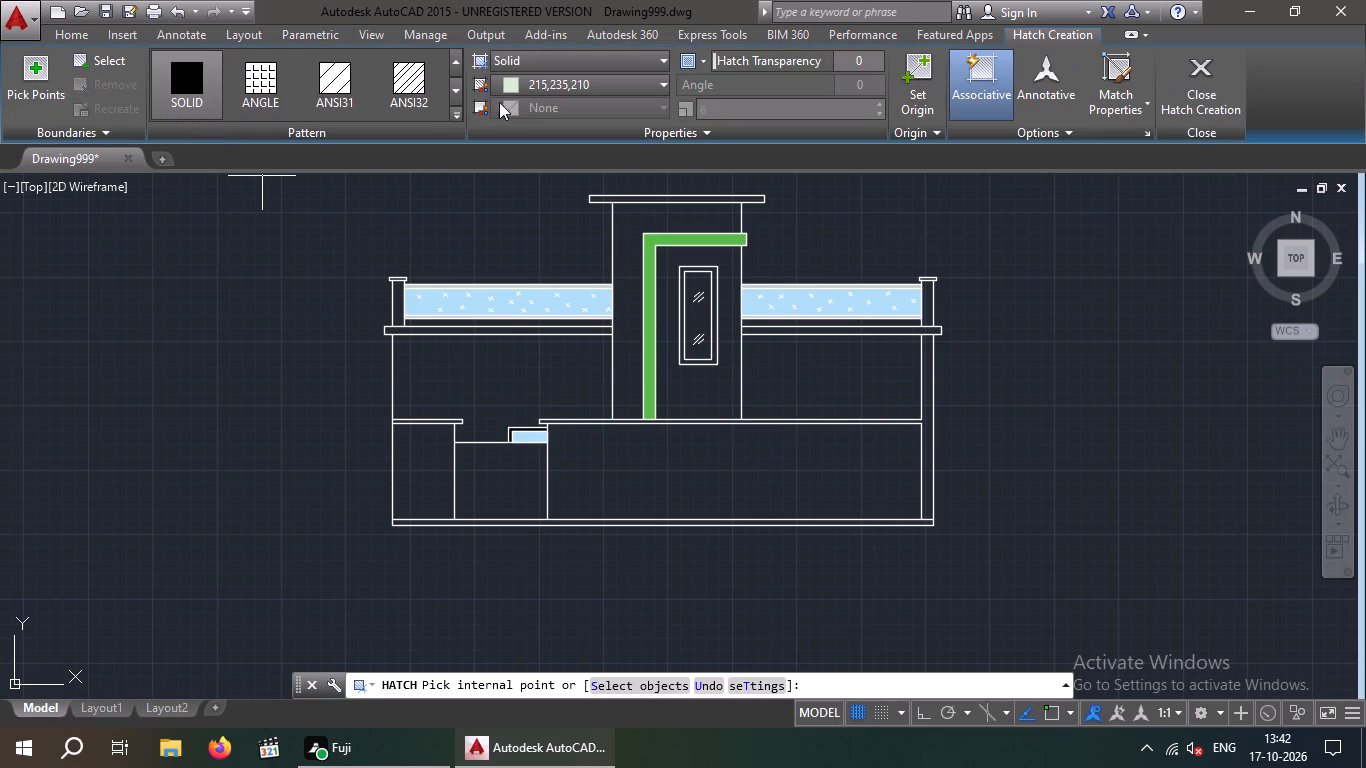
{"action": "left_click", "coordinate": [195, 85]}
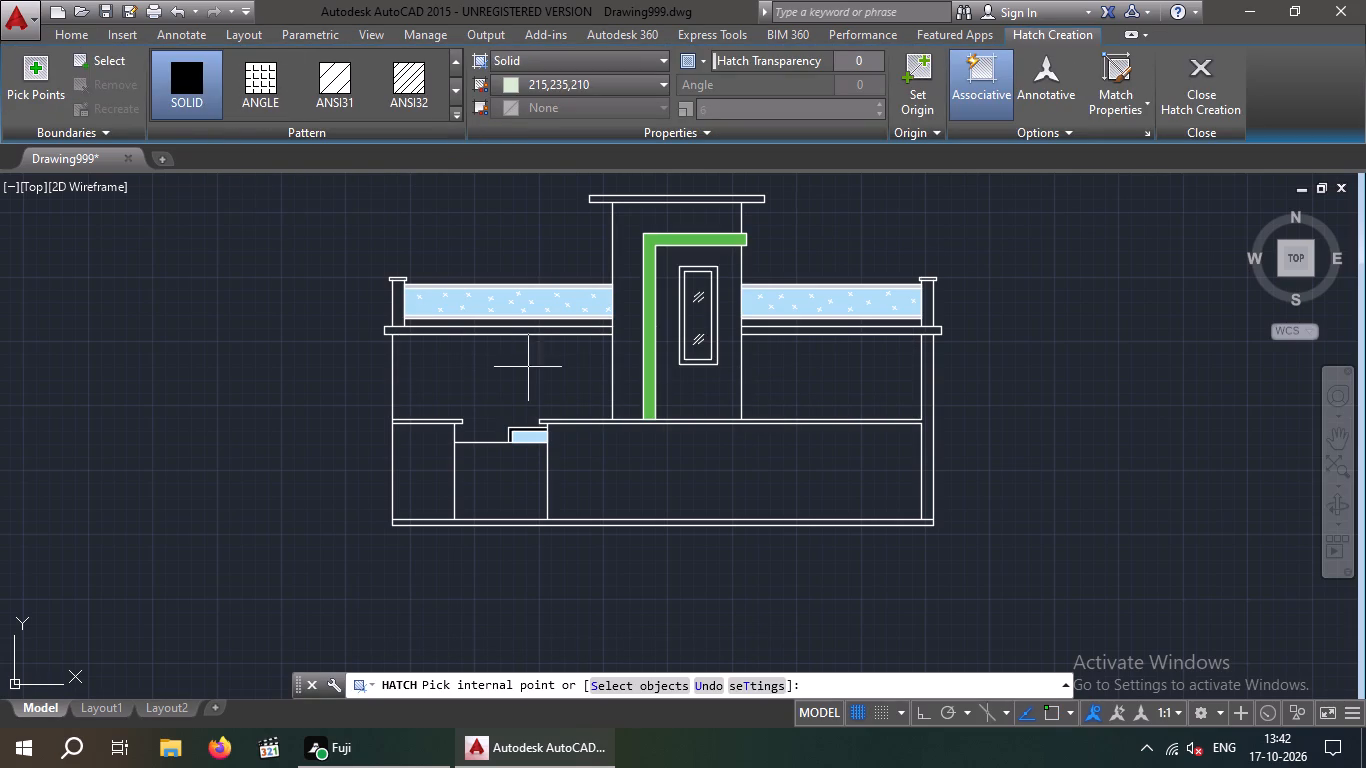
{"action": "left_click", "coordinate": [519, 371]}
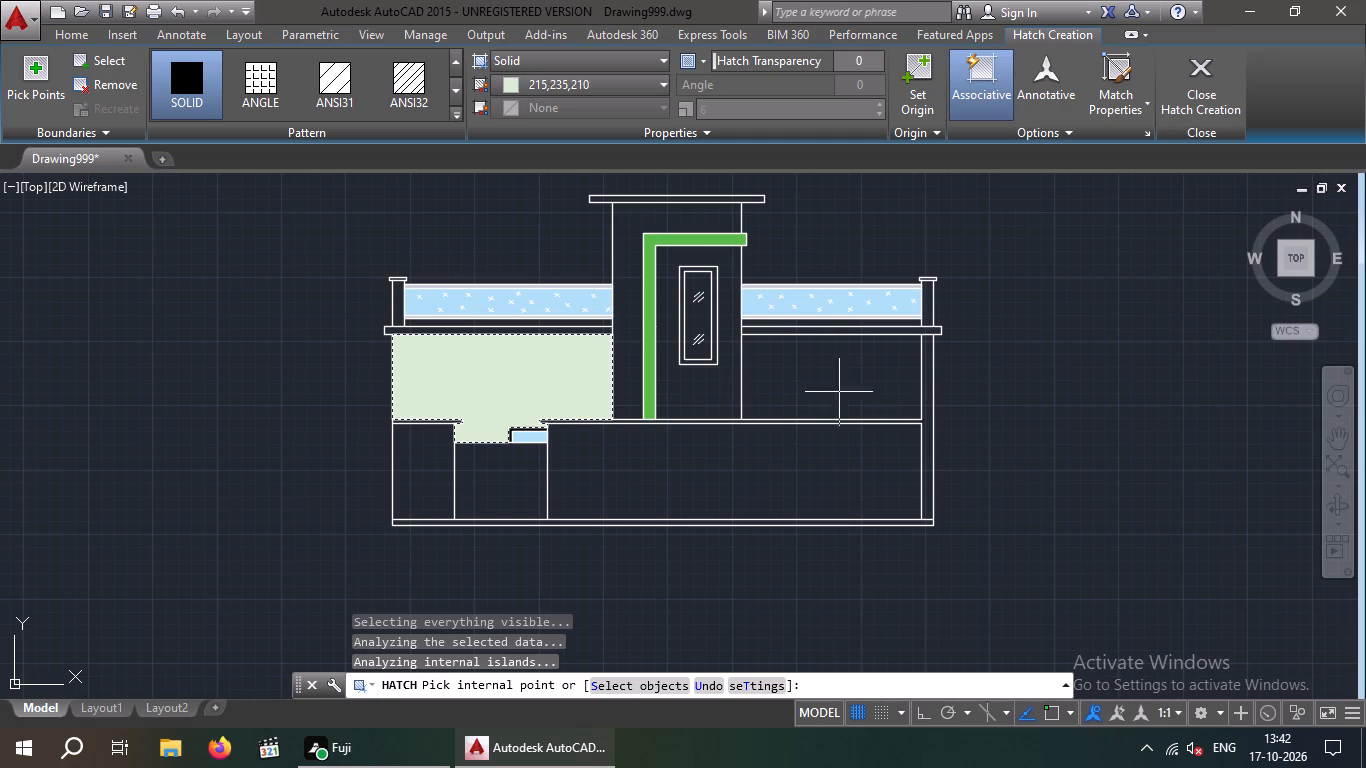
{"action": "left_click", "coordinate": [820, 382]}
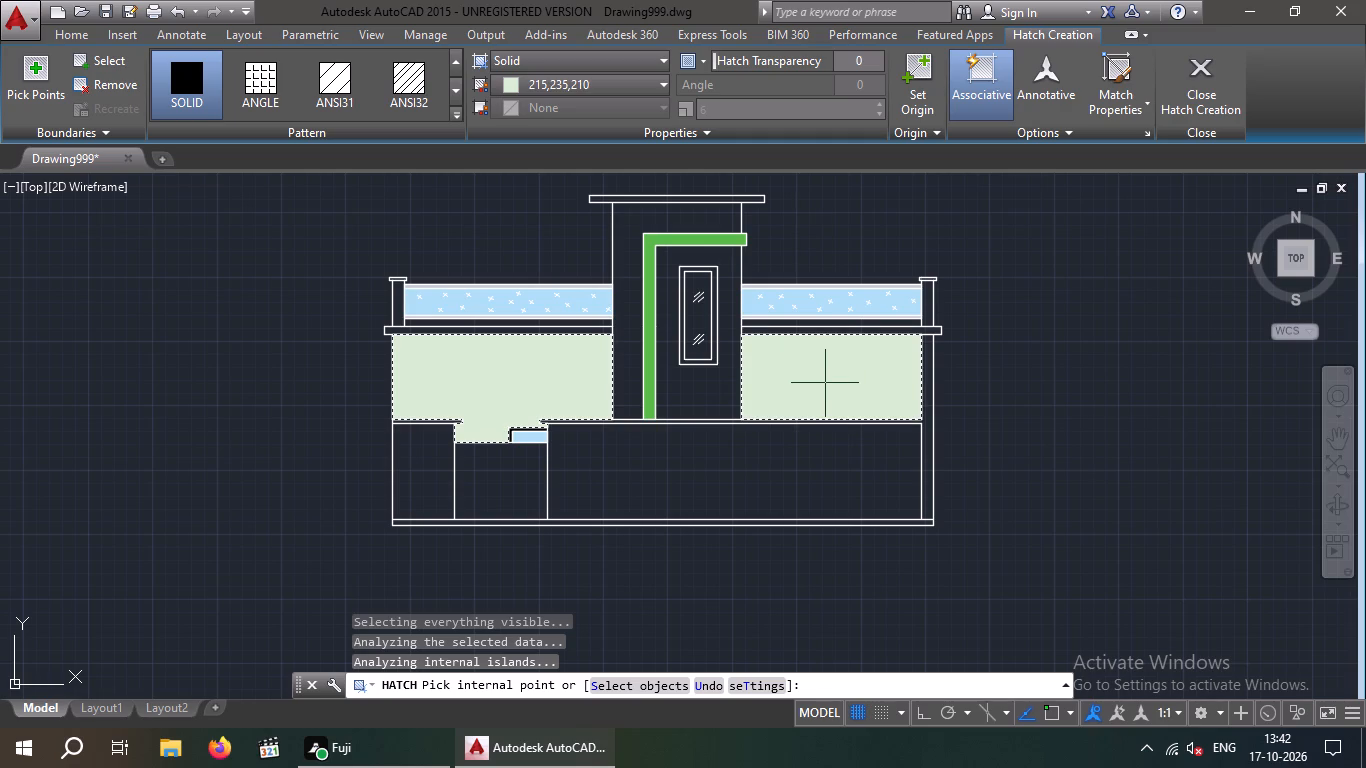
{"action": "key", "text": "Escape"}
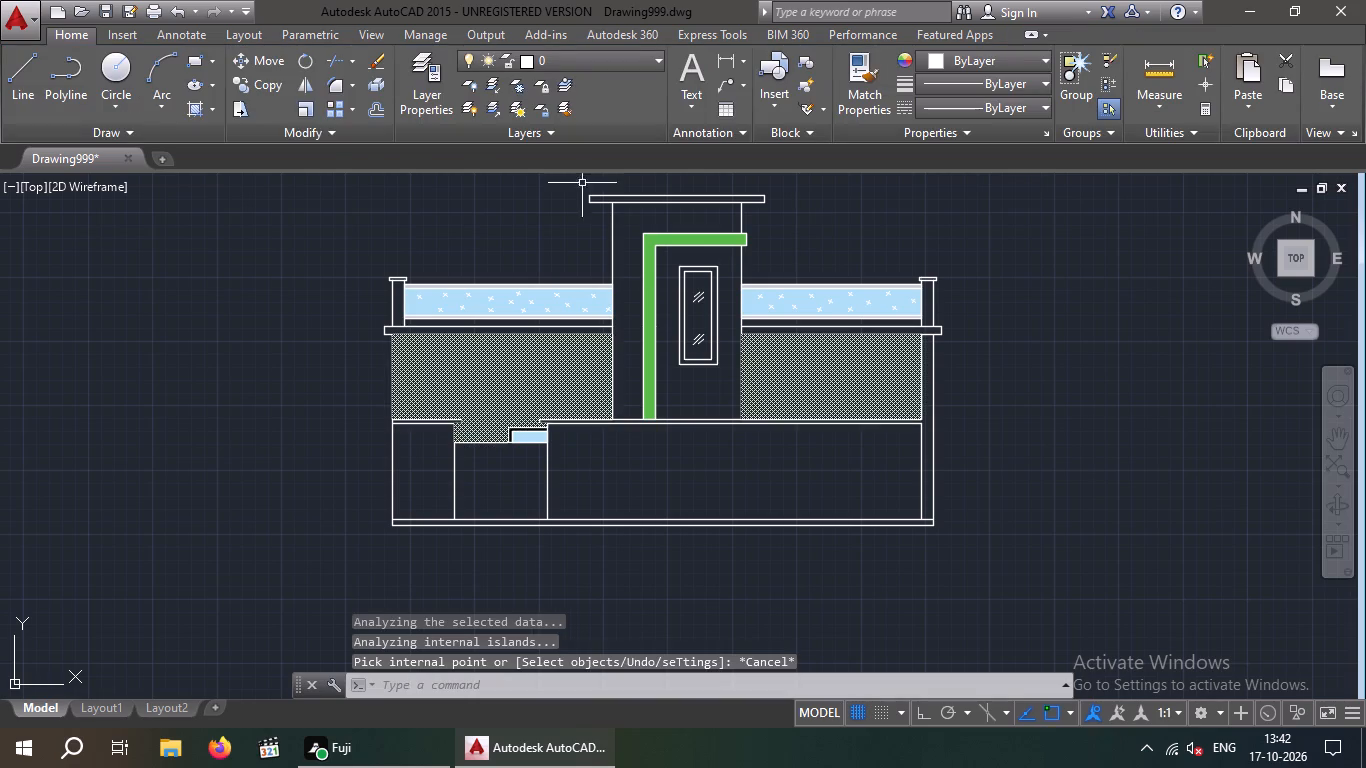
Fill the tower's outer face around the green L-shaped band with a Solid hatch in colour 254,234,185.
{"action": "left_click", "coordinate": [191, 107]}
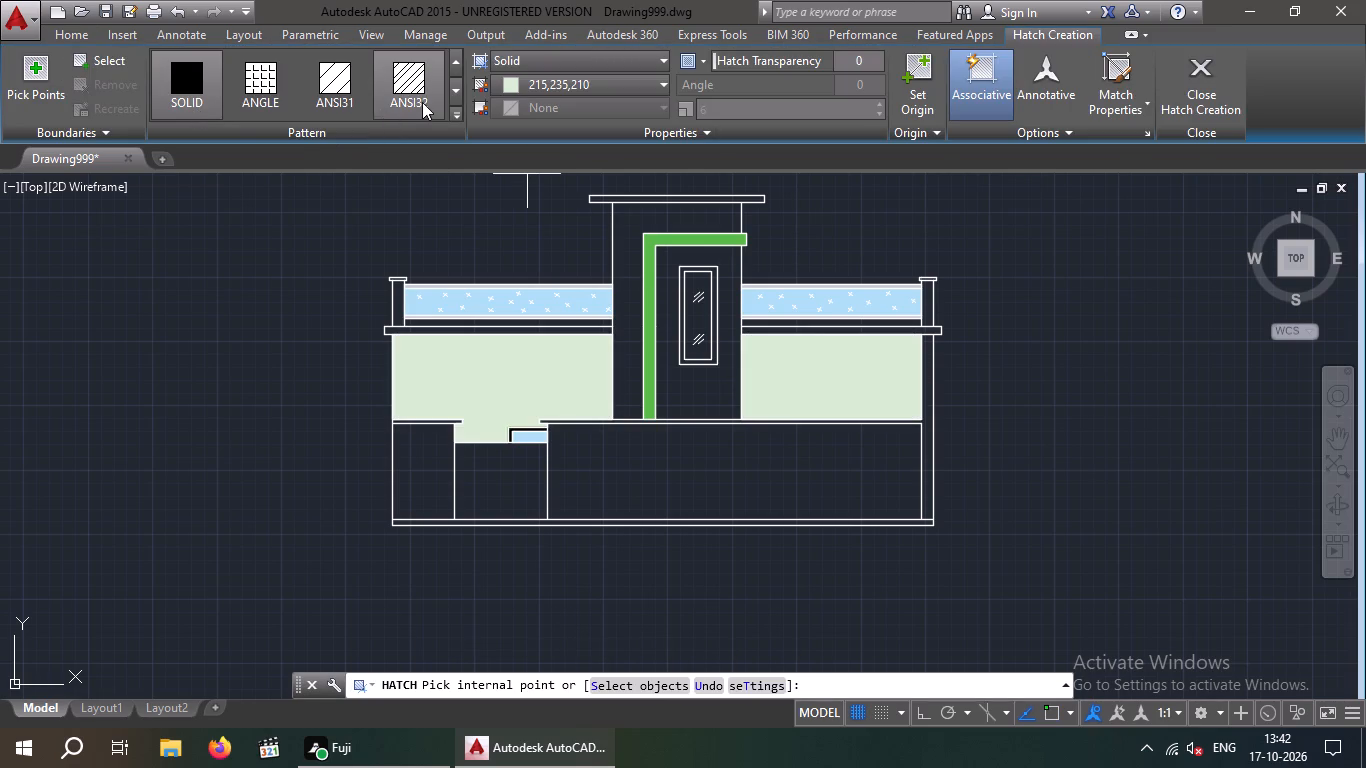
{"action": "left_click", "coordinate": [535, 86]}
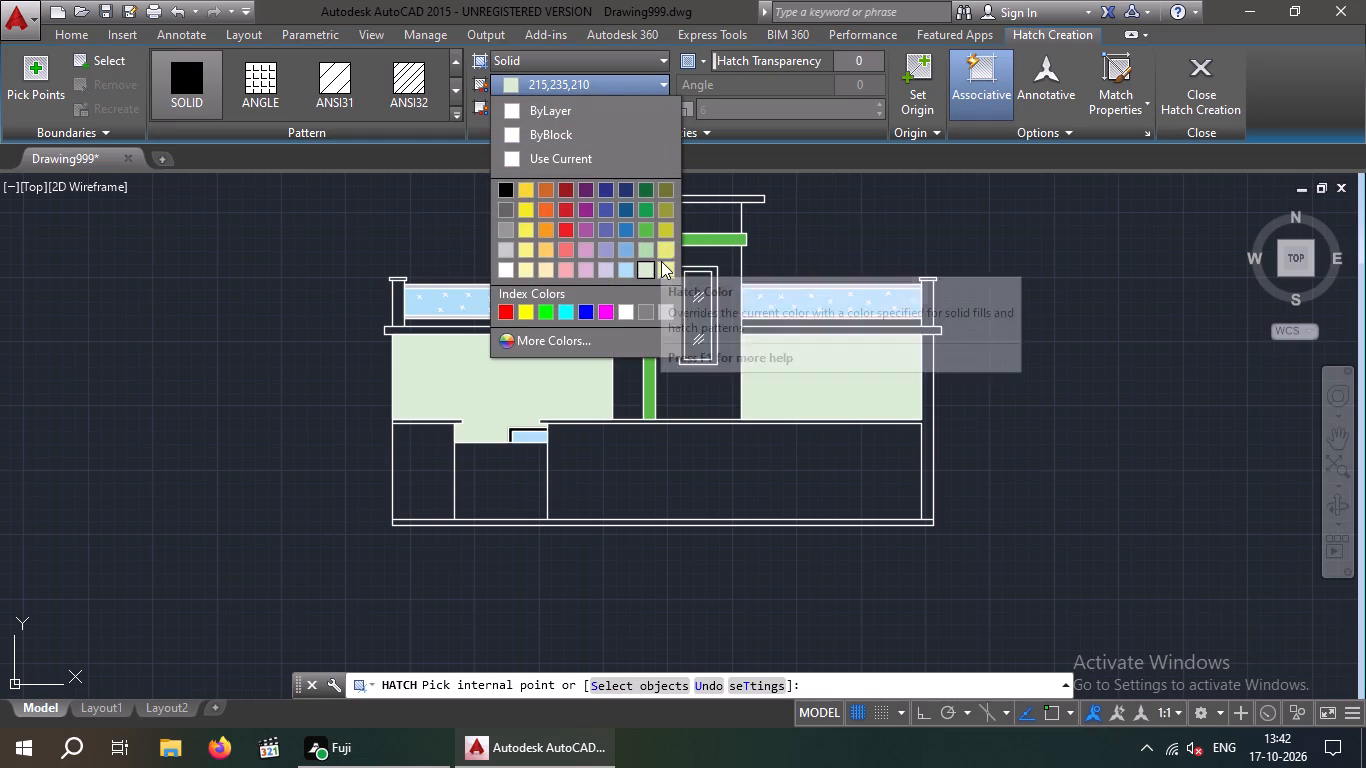
{"action": "left_click", "coordinate": [549, 272]}
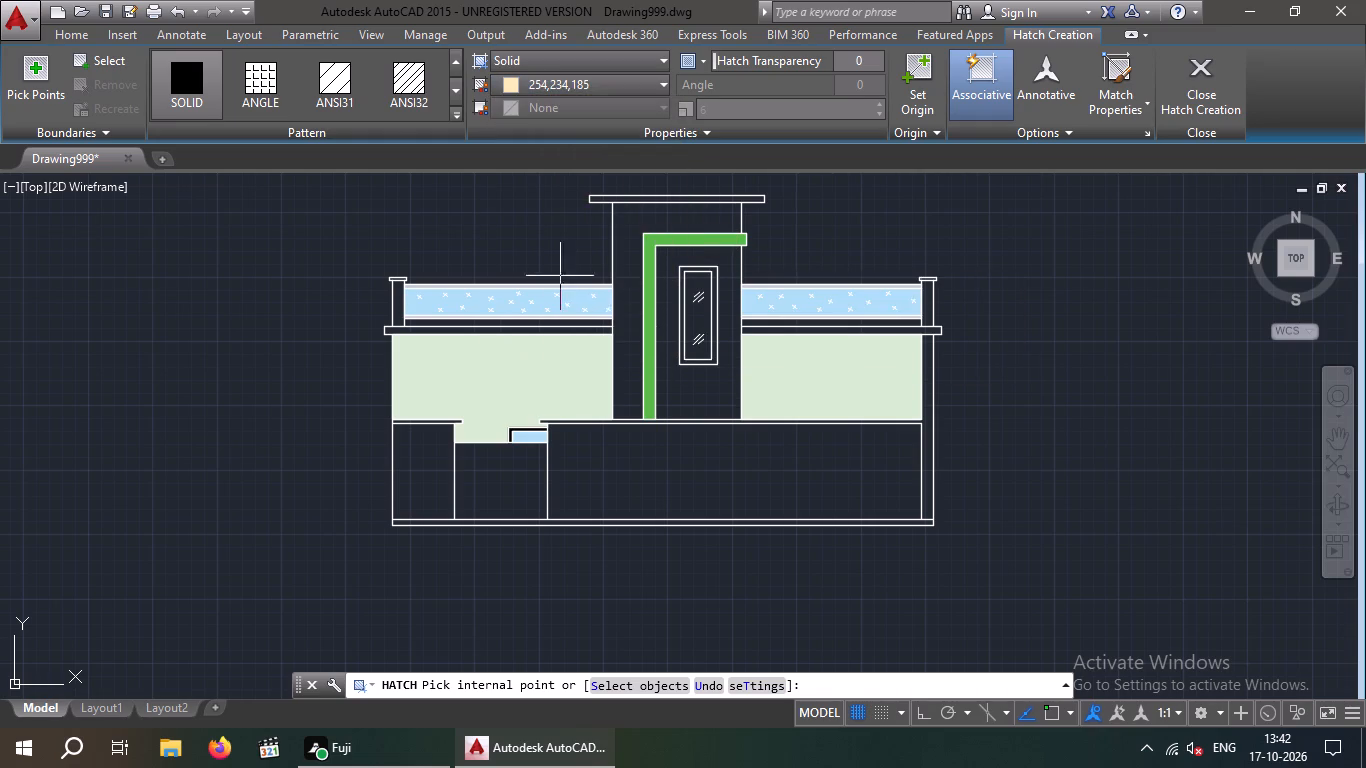
{"action": "left_click", "coordinate": [631, 313]}
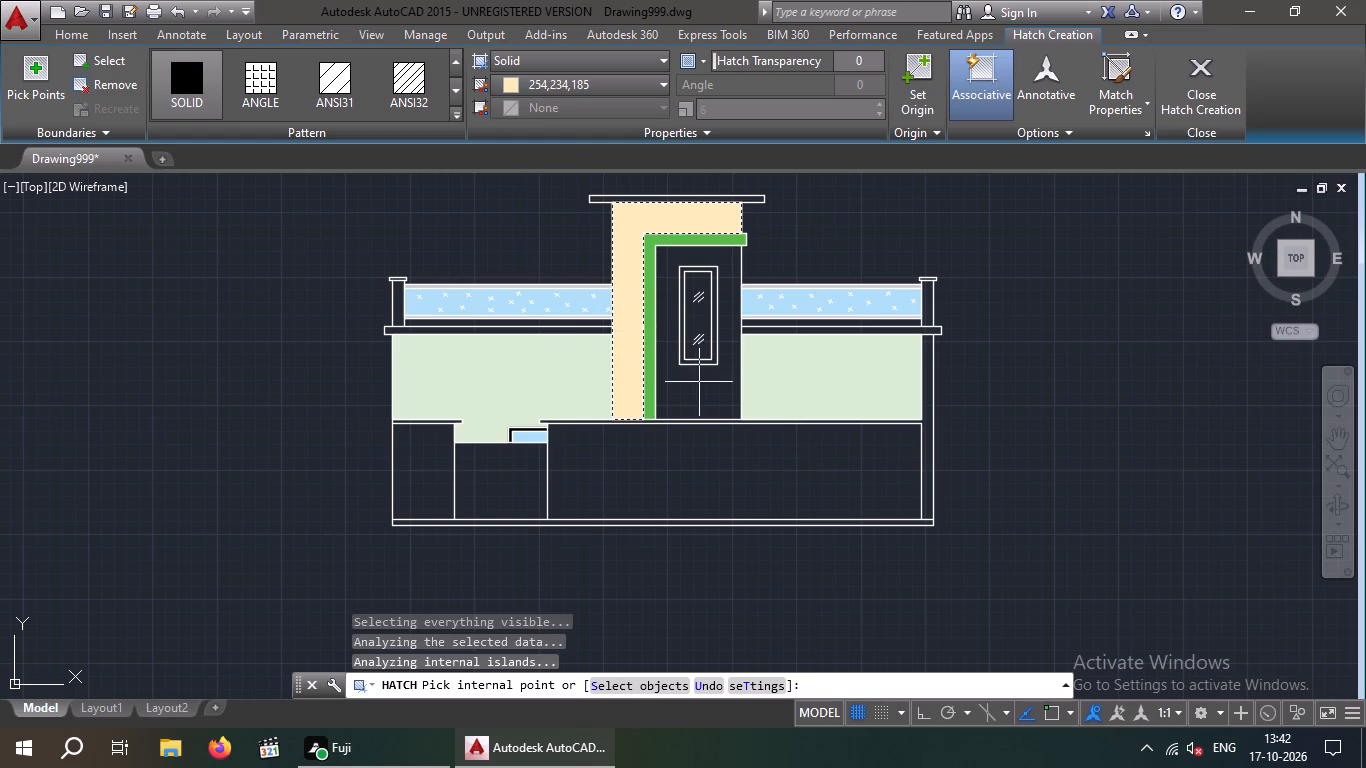
{"action": "key", "text": "Escape"}
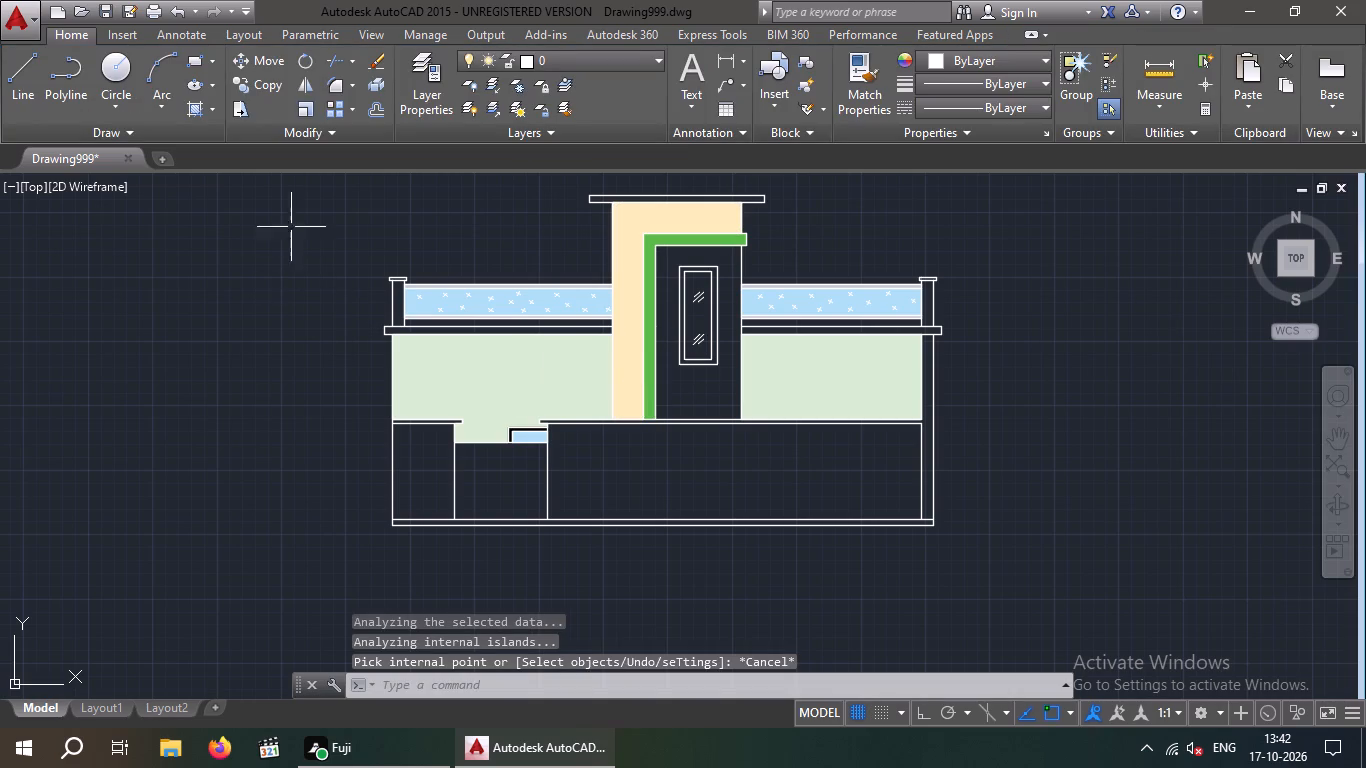
Fill the tower's inner panel around the window with a Solid hatch in colour 215,235,210.
{"action": "left_click", "coordinate": [193, 105]}
{"action": "left_click", "coordinate": [188, 85]}
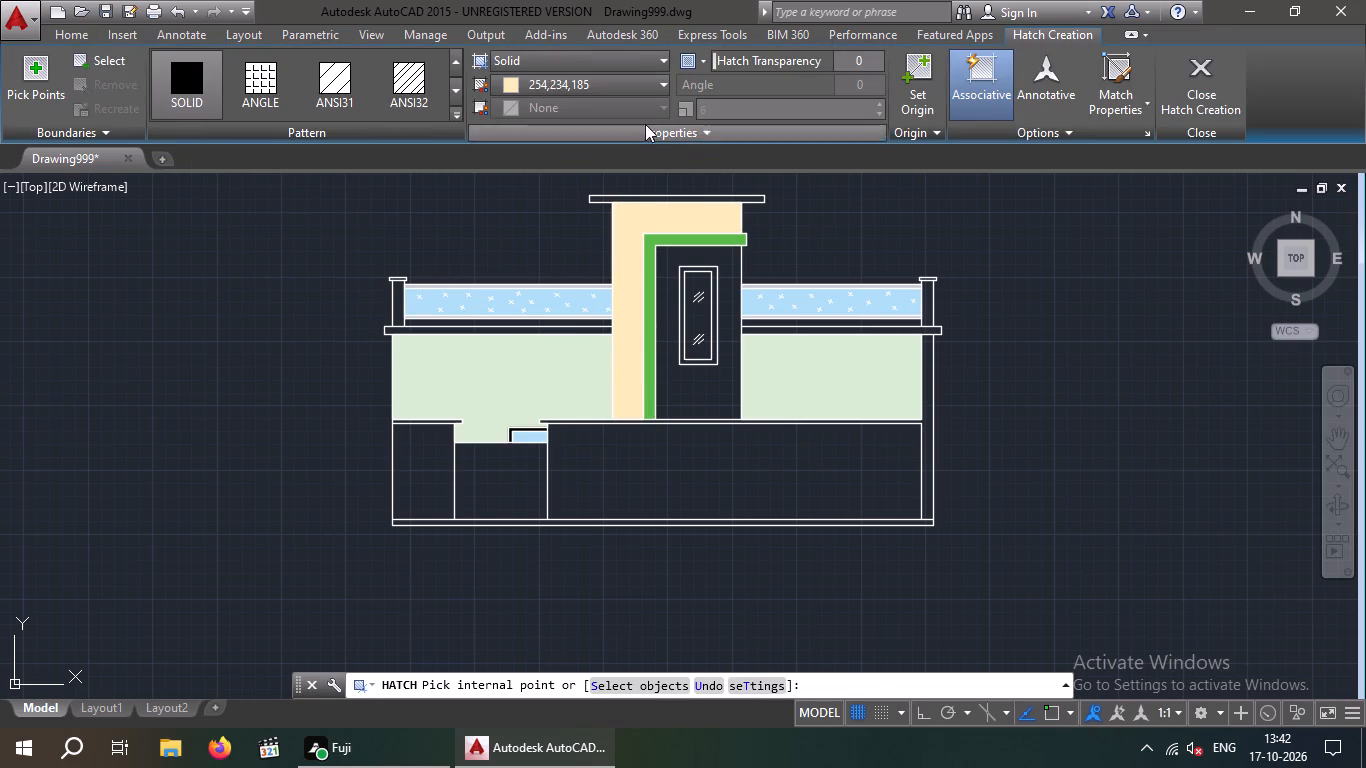
{"action": "left_click", "coordinate": [640, 85]}
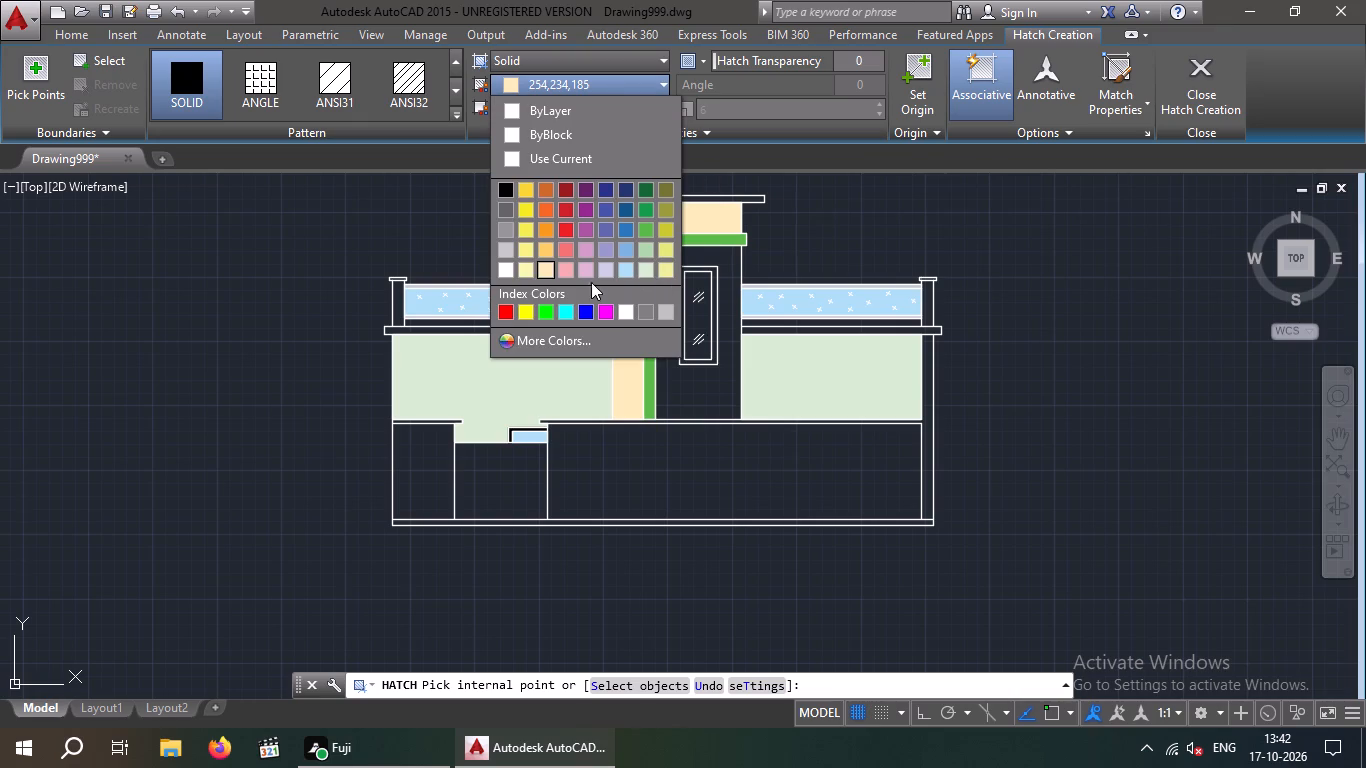
{"action": "left_click", "coordinate": [646, 271]}
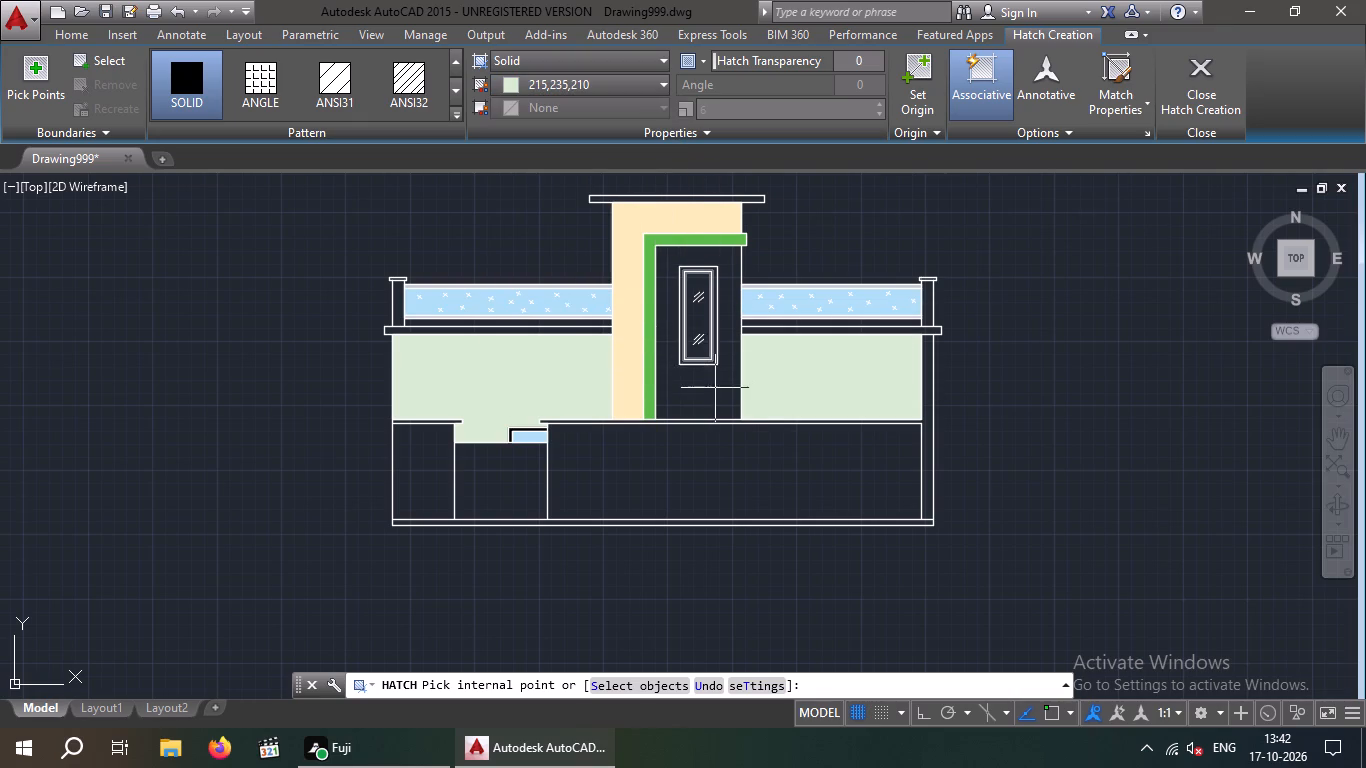
{"action": "left_click", "coordinate": [715, 388]}
{"action": "key", "text": "Escape"}
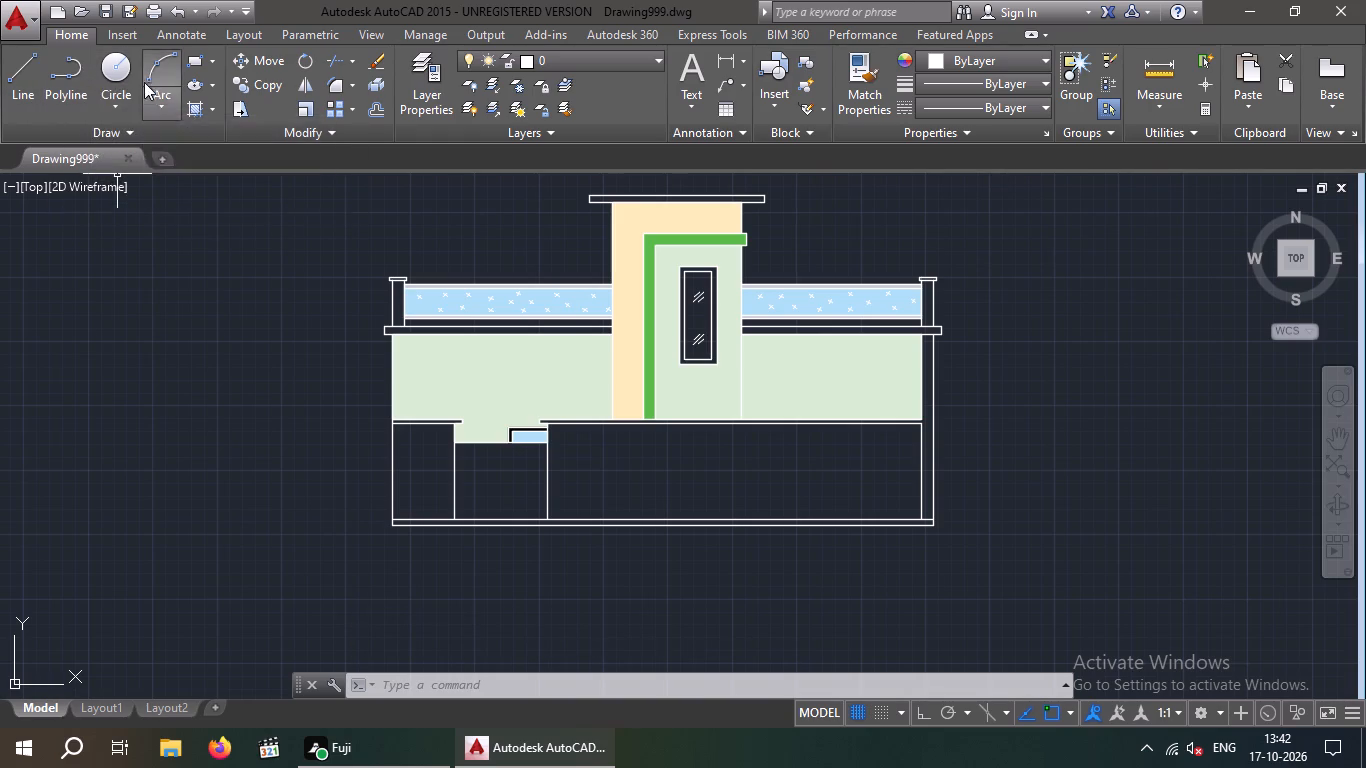
Fill the lower wall areas on both sides of the ground-level opening with a Solid hatch in colour 175,217,170.
{"action": "left_click", "coordinate": [196, 107]}
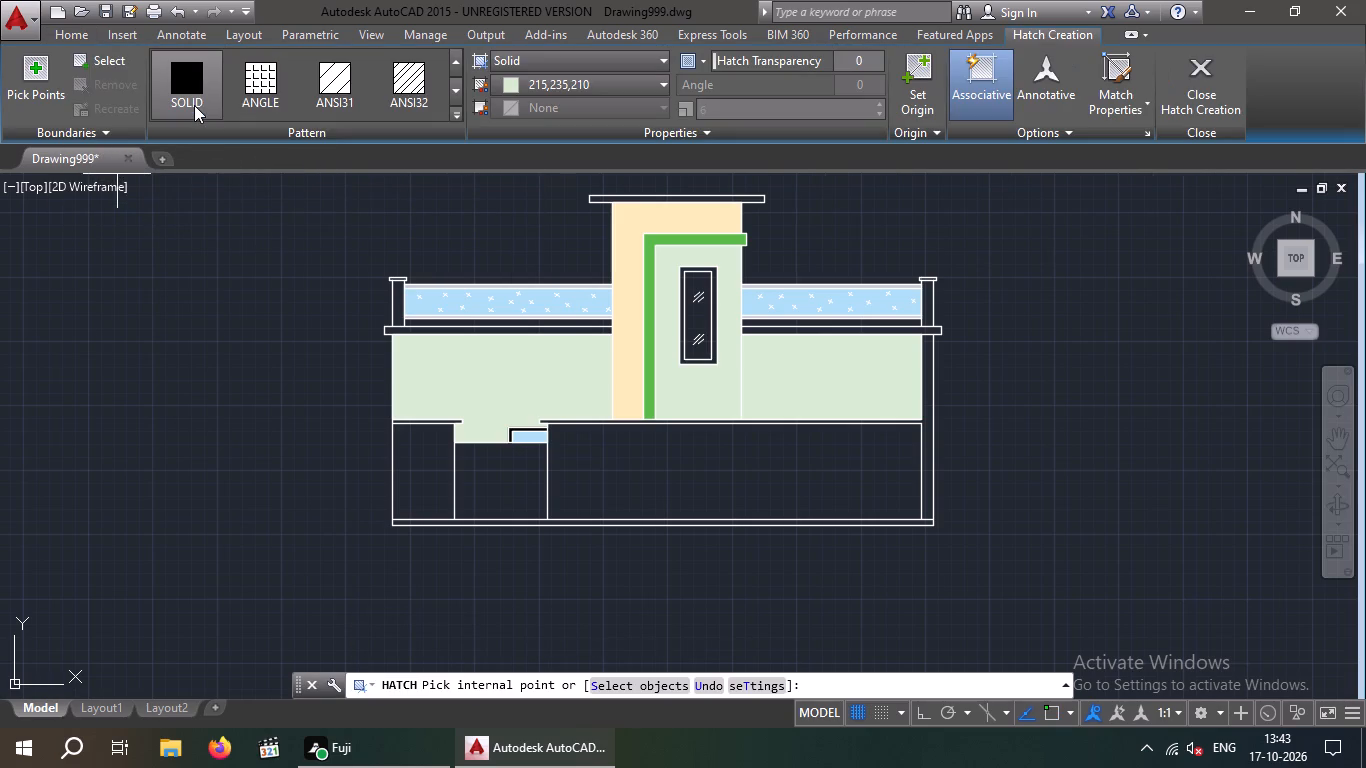
{"action": "left_click", "coordinate": [528, 83]}
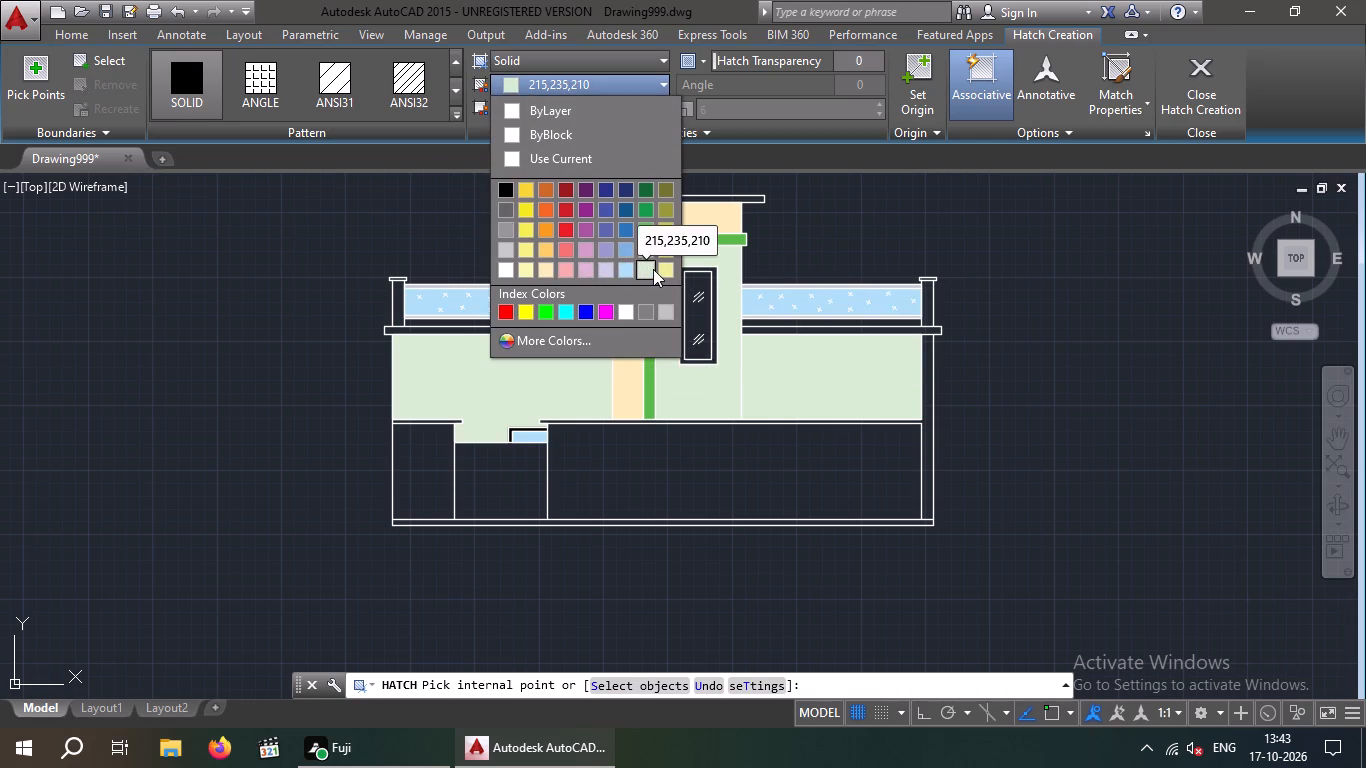
{"action": "left_click", "coordinate": [643, 251]}
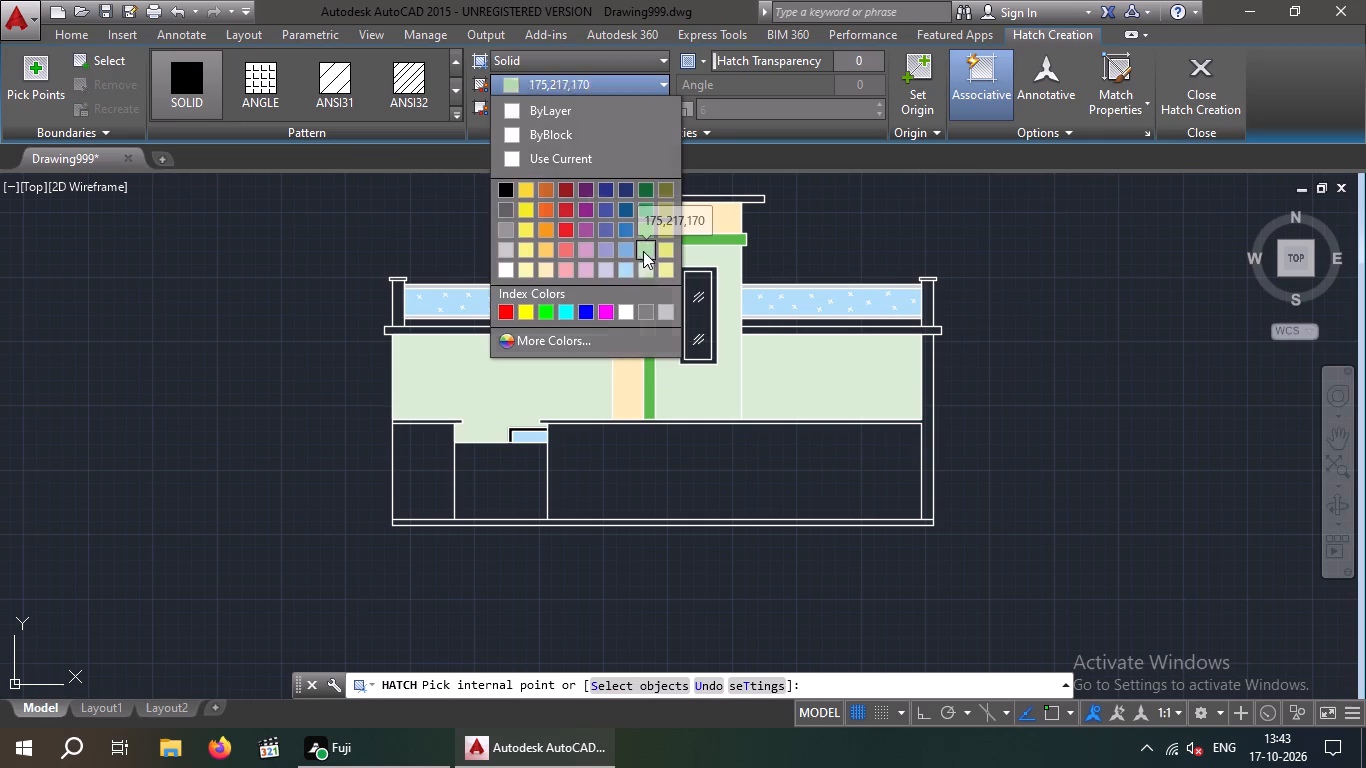
{"action": "left_click", "coordinate": [738, 483]}
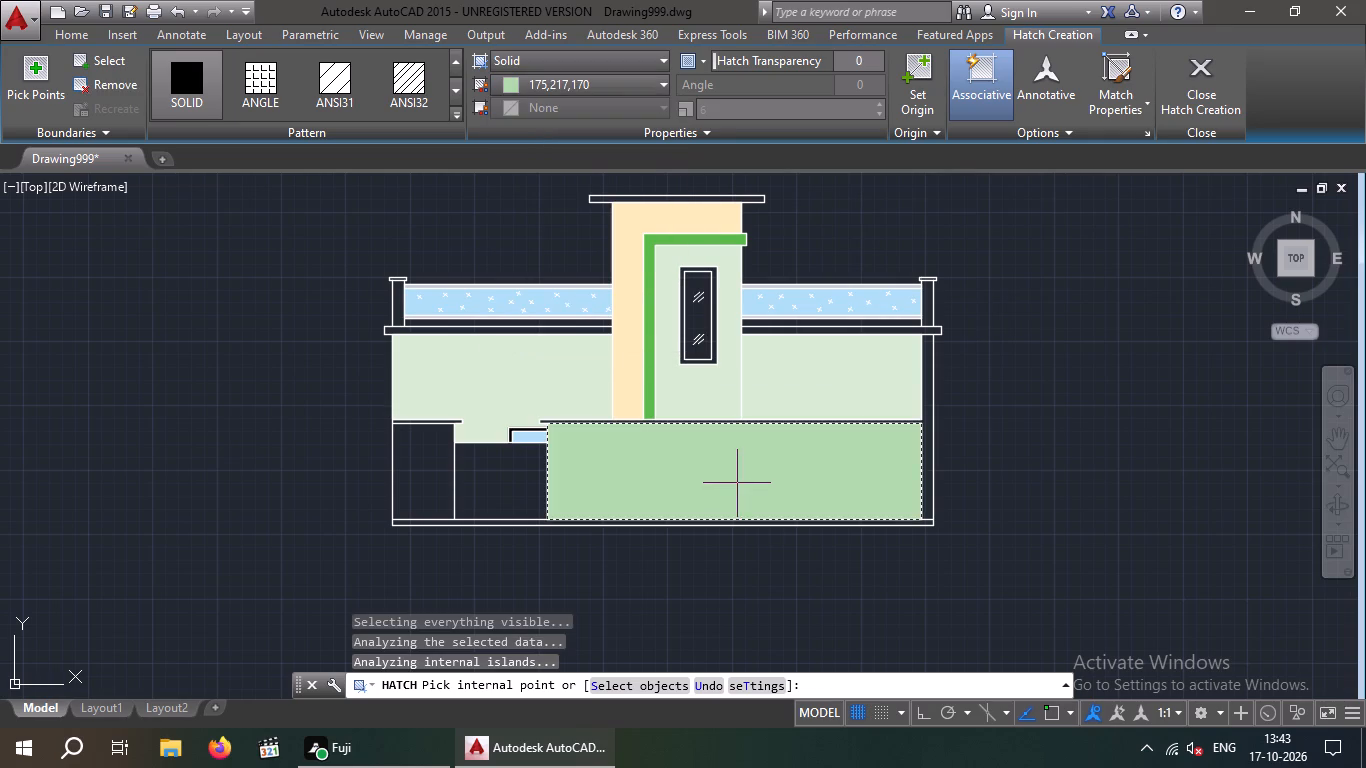
{"action": "left_click", "coordinate": [422, 489]}
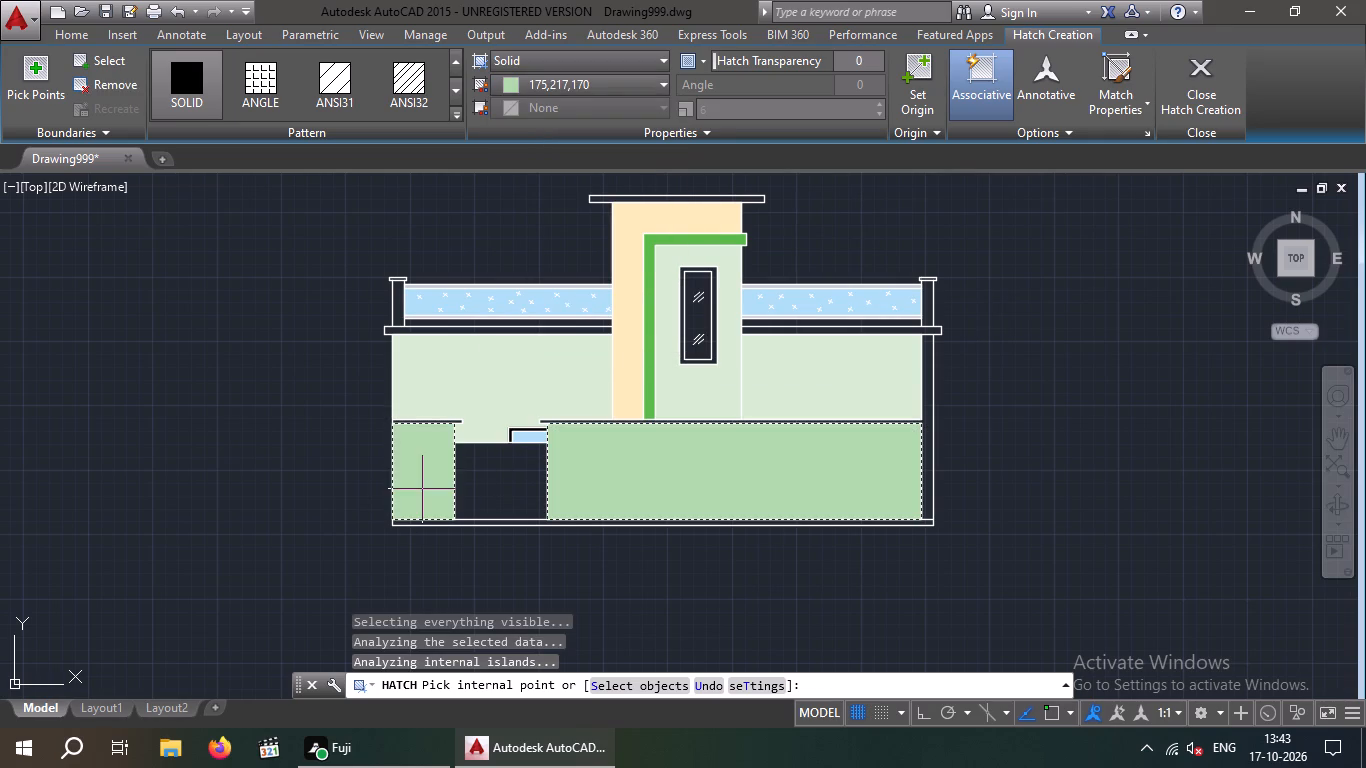
{"action": "key", "text": "Escape"}
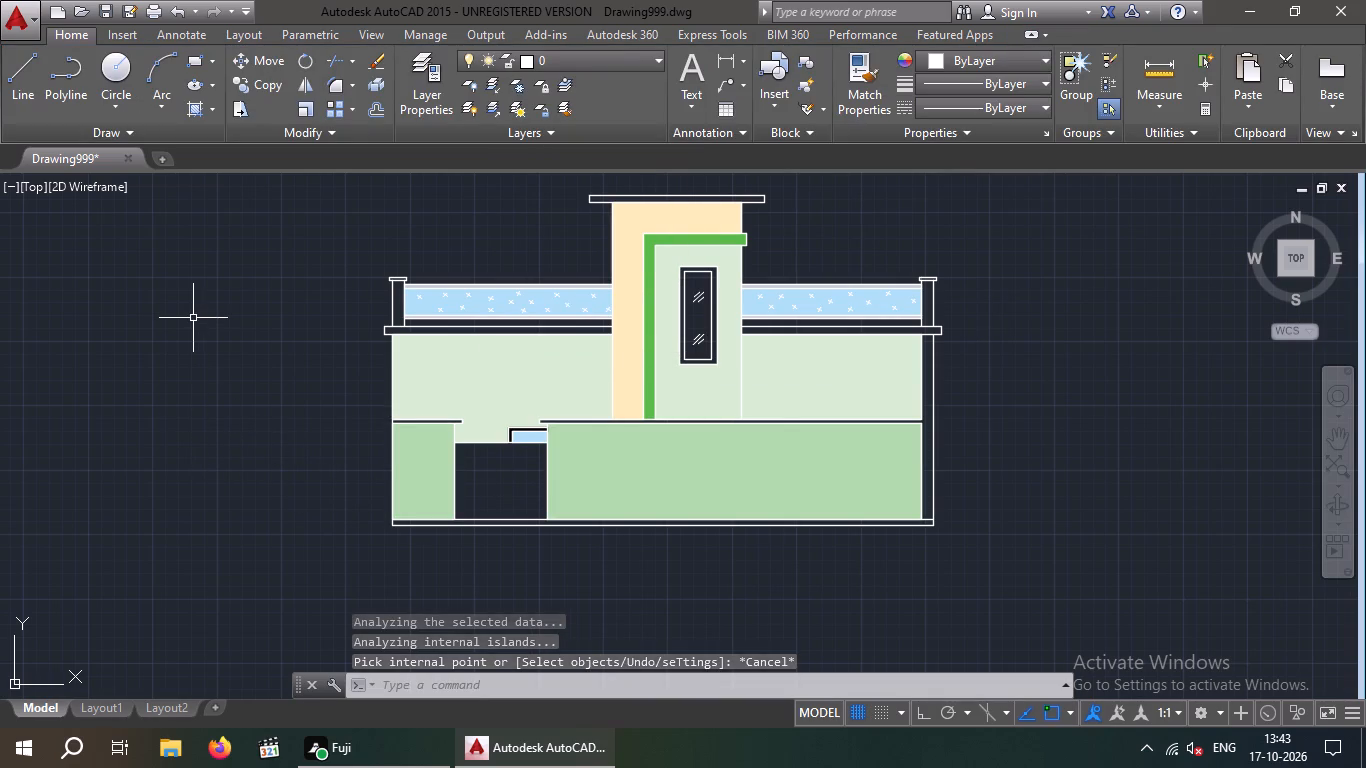
{"action": "key", "text": "Escape"}
{"action": "key", "text": "Escape"}
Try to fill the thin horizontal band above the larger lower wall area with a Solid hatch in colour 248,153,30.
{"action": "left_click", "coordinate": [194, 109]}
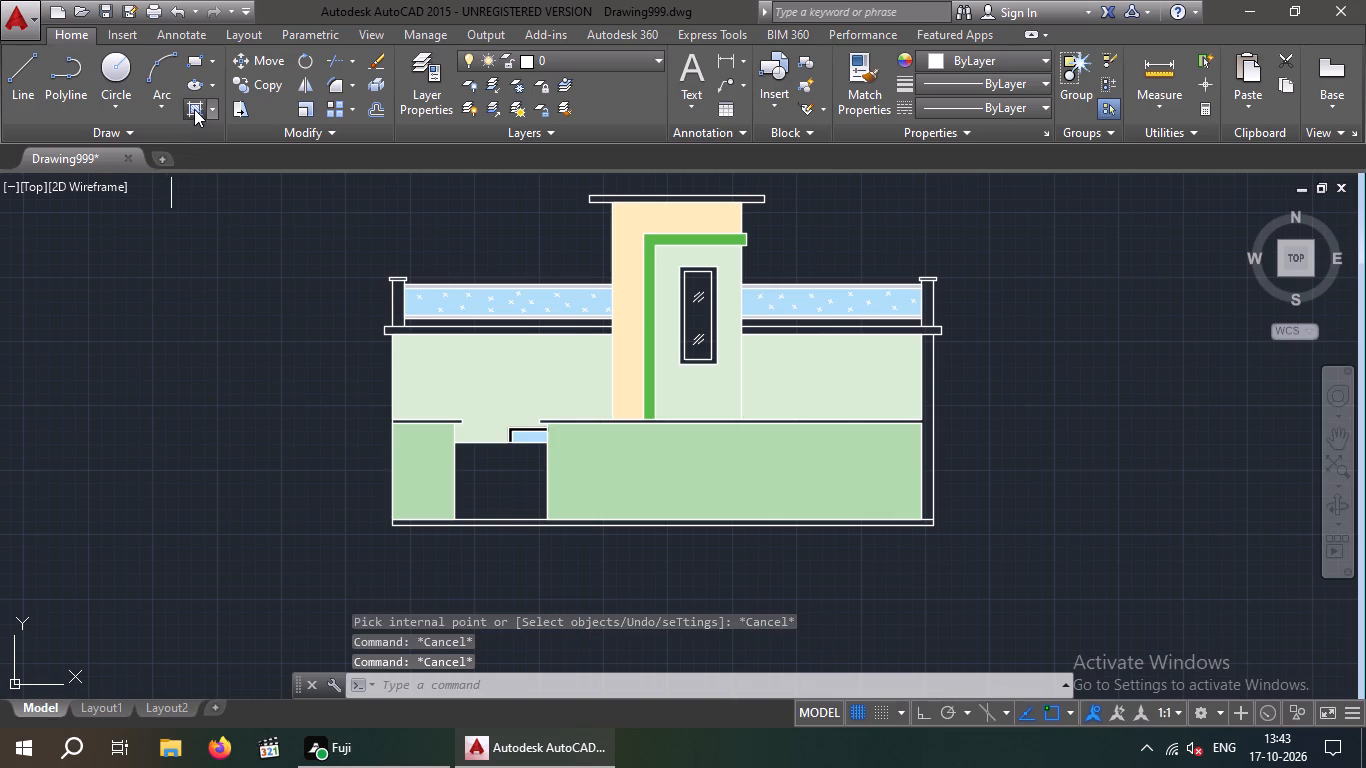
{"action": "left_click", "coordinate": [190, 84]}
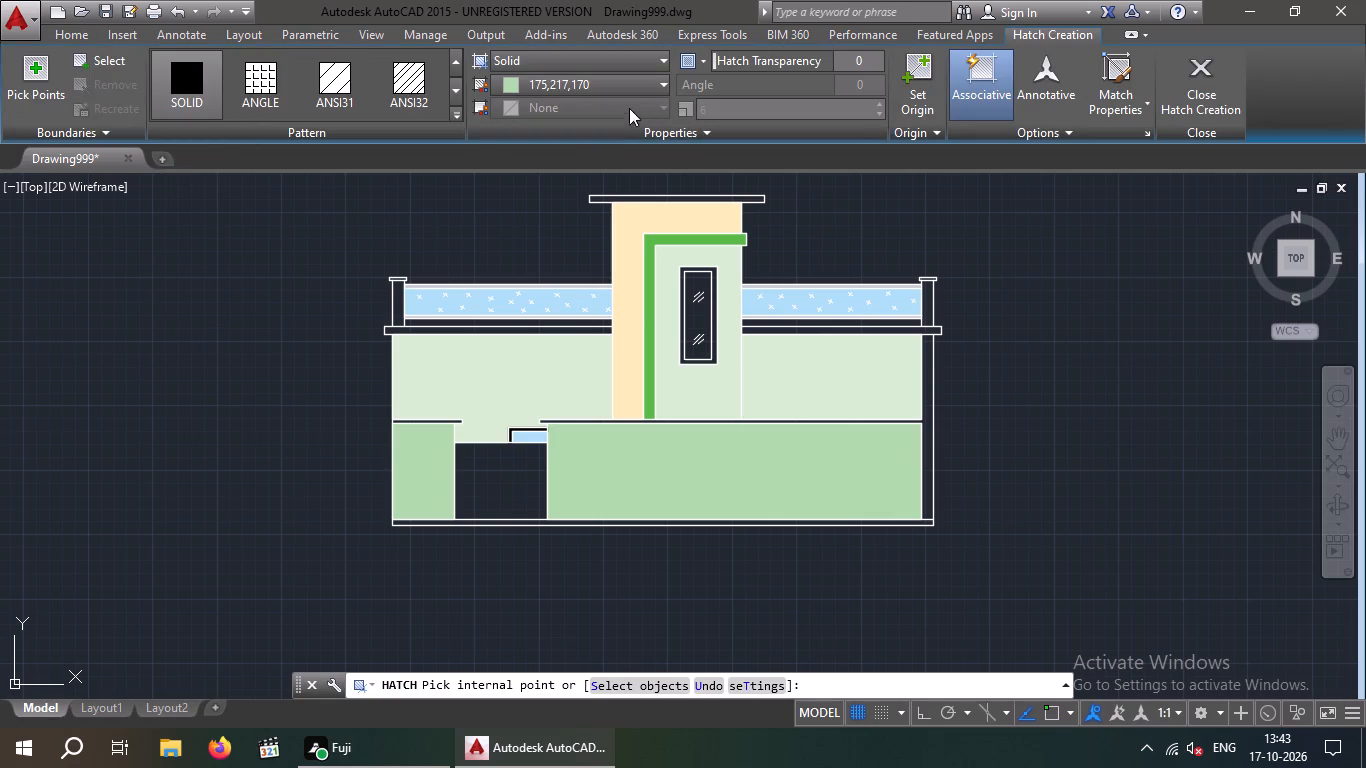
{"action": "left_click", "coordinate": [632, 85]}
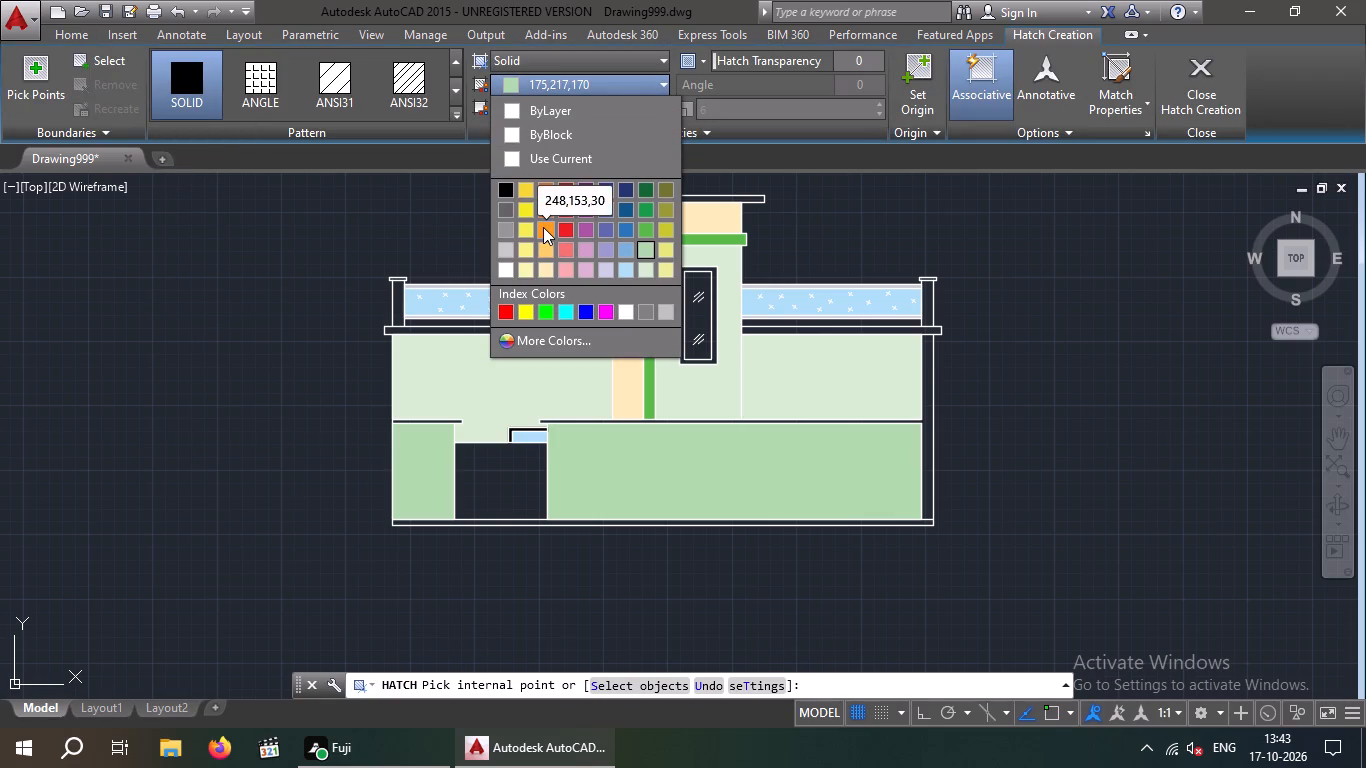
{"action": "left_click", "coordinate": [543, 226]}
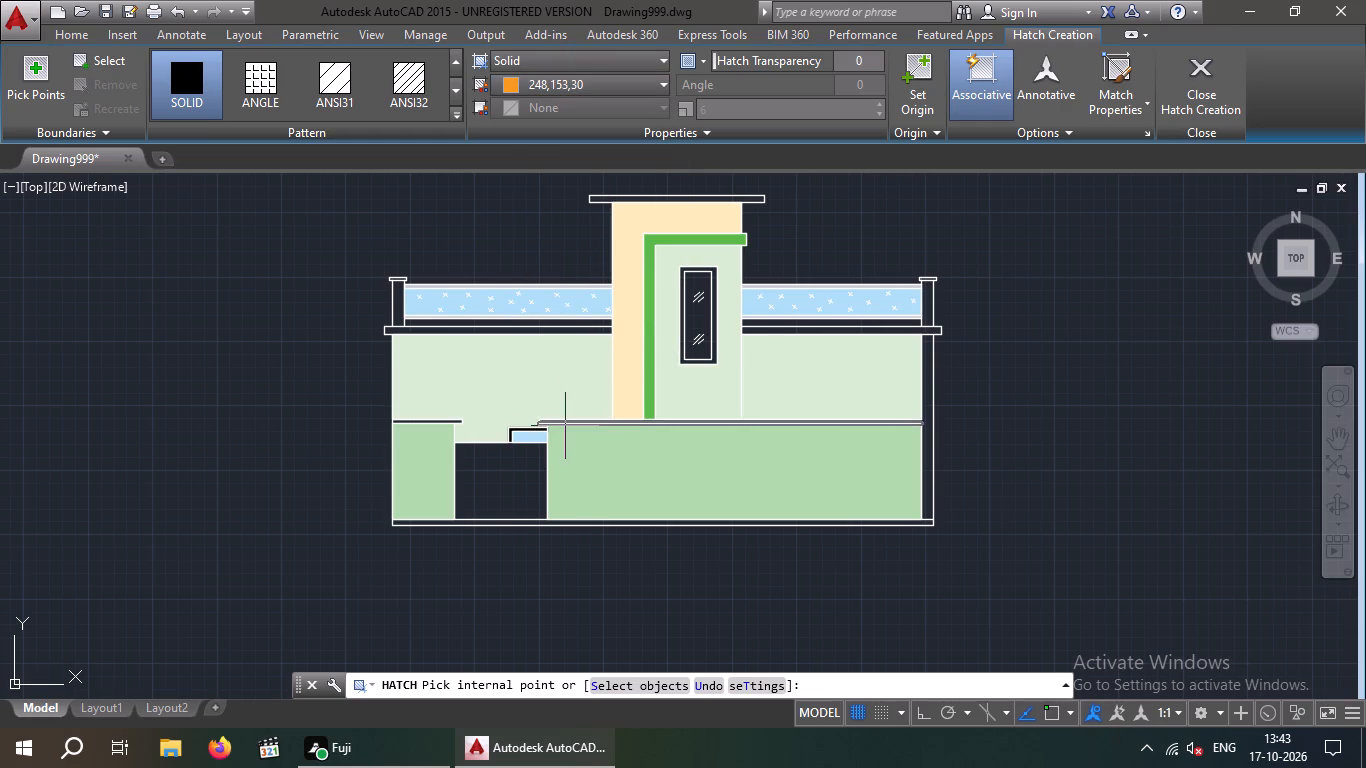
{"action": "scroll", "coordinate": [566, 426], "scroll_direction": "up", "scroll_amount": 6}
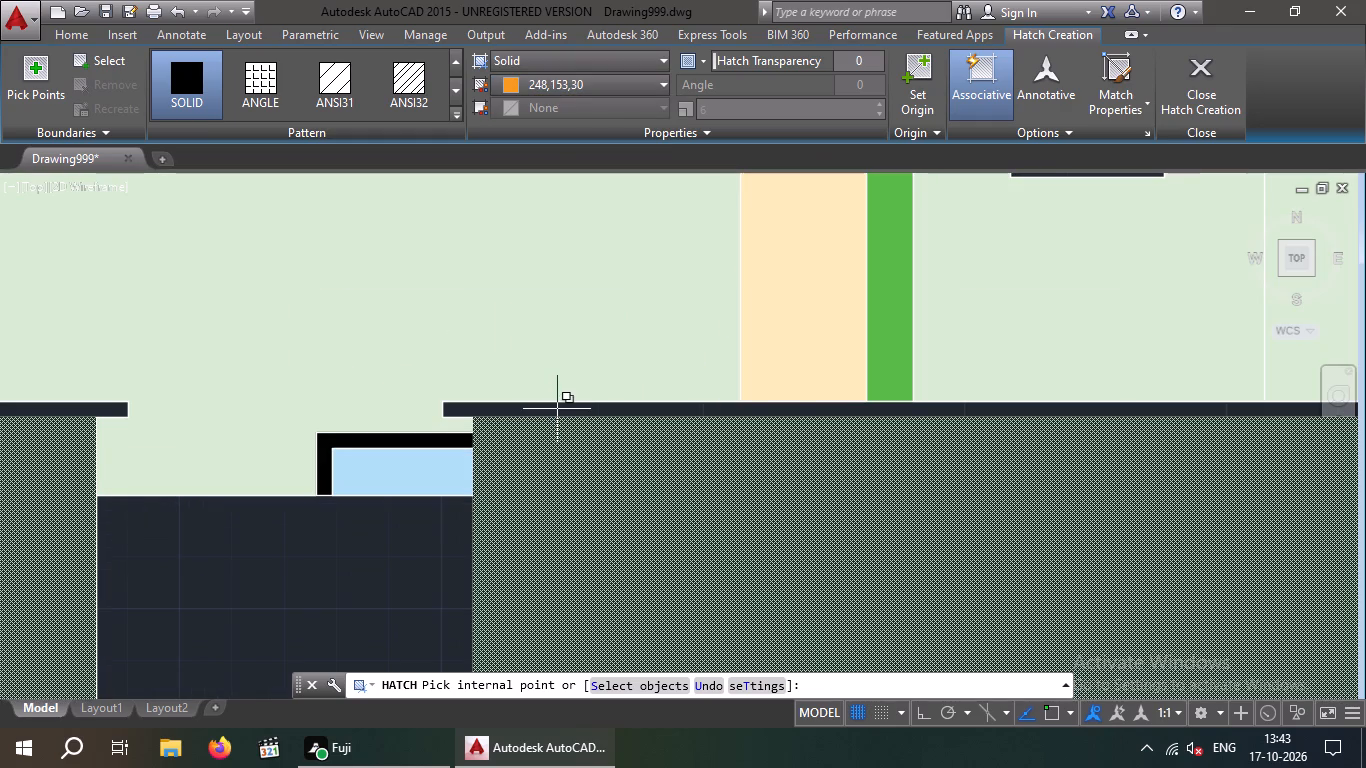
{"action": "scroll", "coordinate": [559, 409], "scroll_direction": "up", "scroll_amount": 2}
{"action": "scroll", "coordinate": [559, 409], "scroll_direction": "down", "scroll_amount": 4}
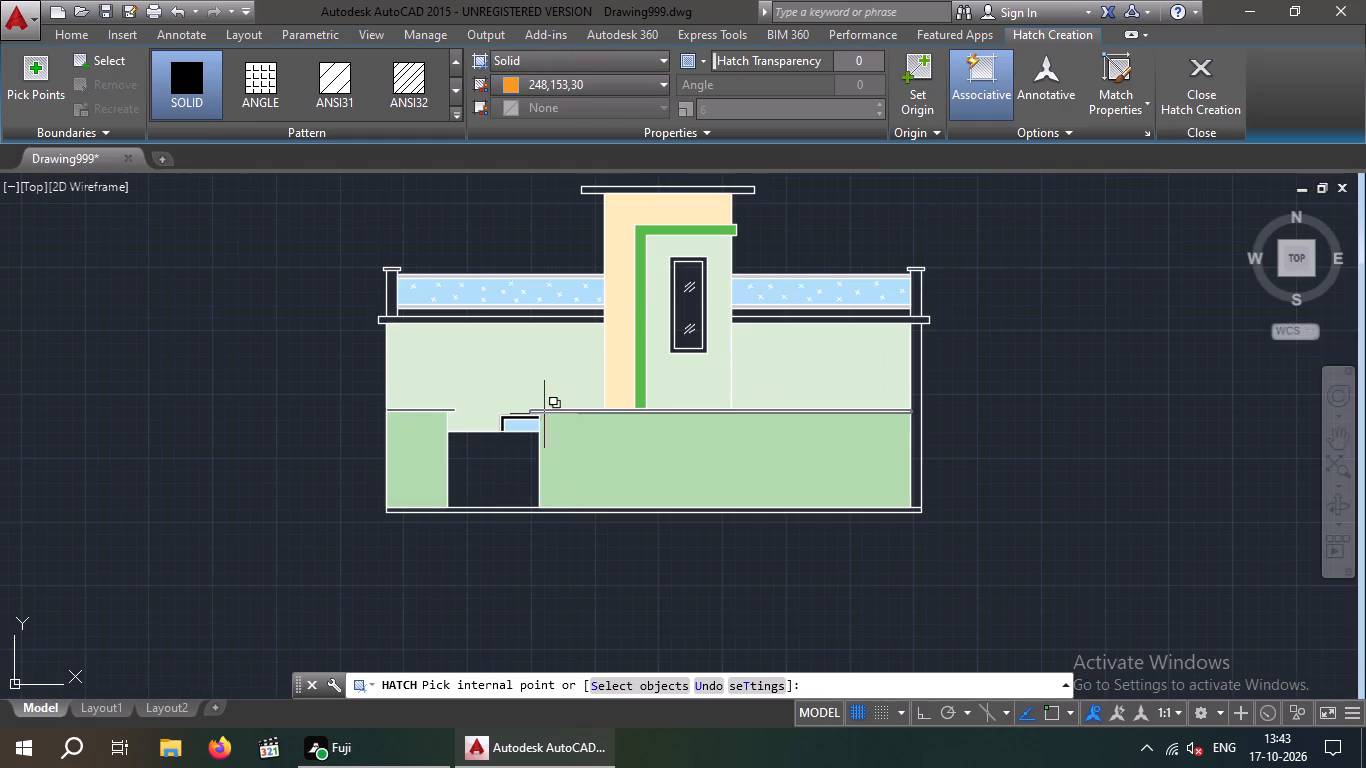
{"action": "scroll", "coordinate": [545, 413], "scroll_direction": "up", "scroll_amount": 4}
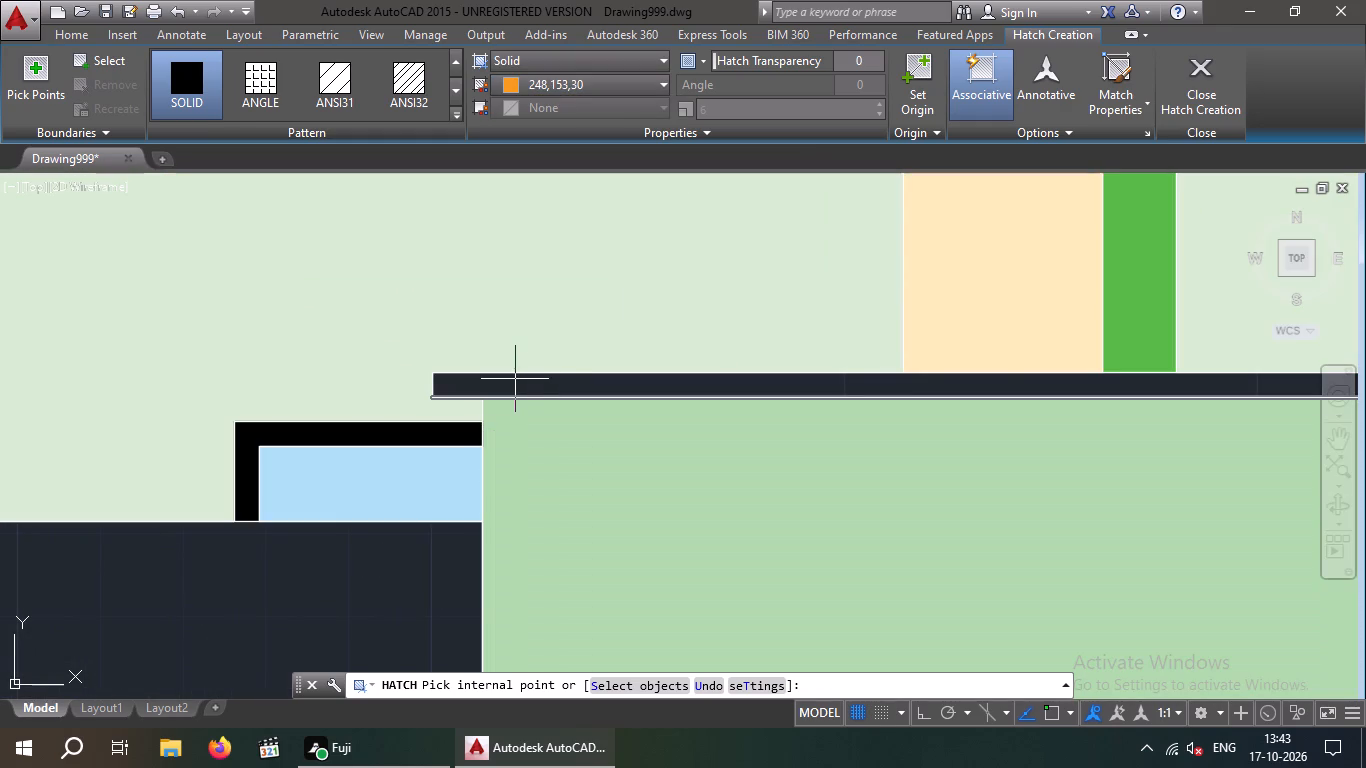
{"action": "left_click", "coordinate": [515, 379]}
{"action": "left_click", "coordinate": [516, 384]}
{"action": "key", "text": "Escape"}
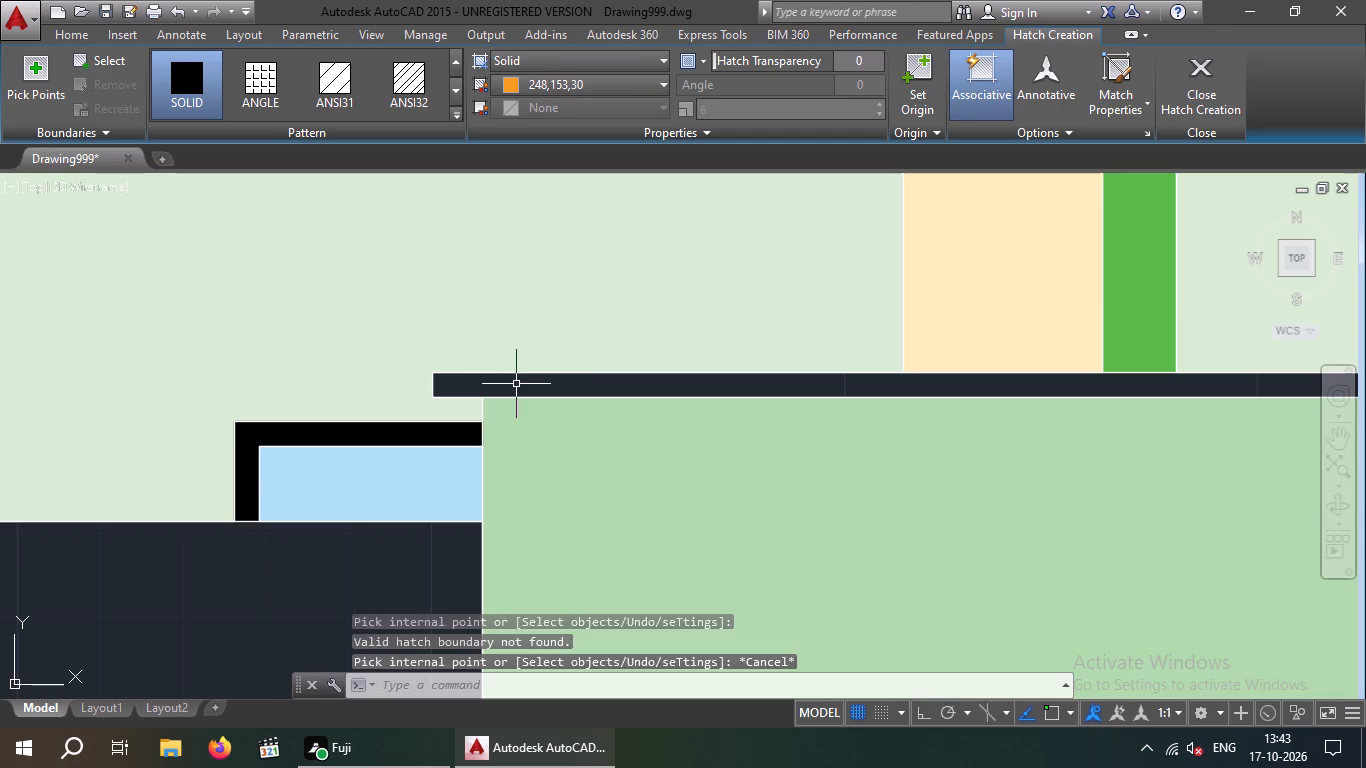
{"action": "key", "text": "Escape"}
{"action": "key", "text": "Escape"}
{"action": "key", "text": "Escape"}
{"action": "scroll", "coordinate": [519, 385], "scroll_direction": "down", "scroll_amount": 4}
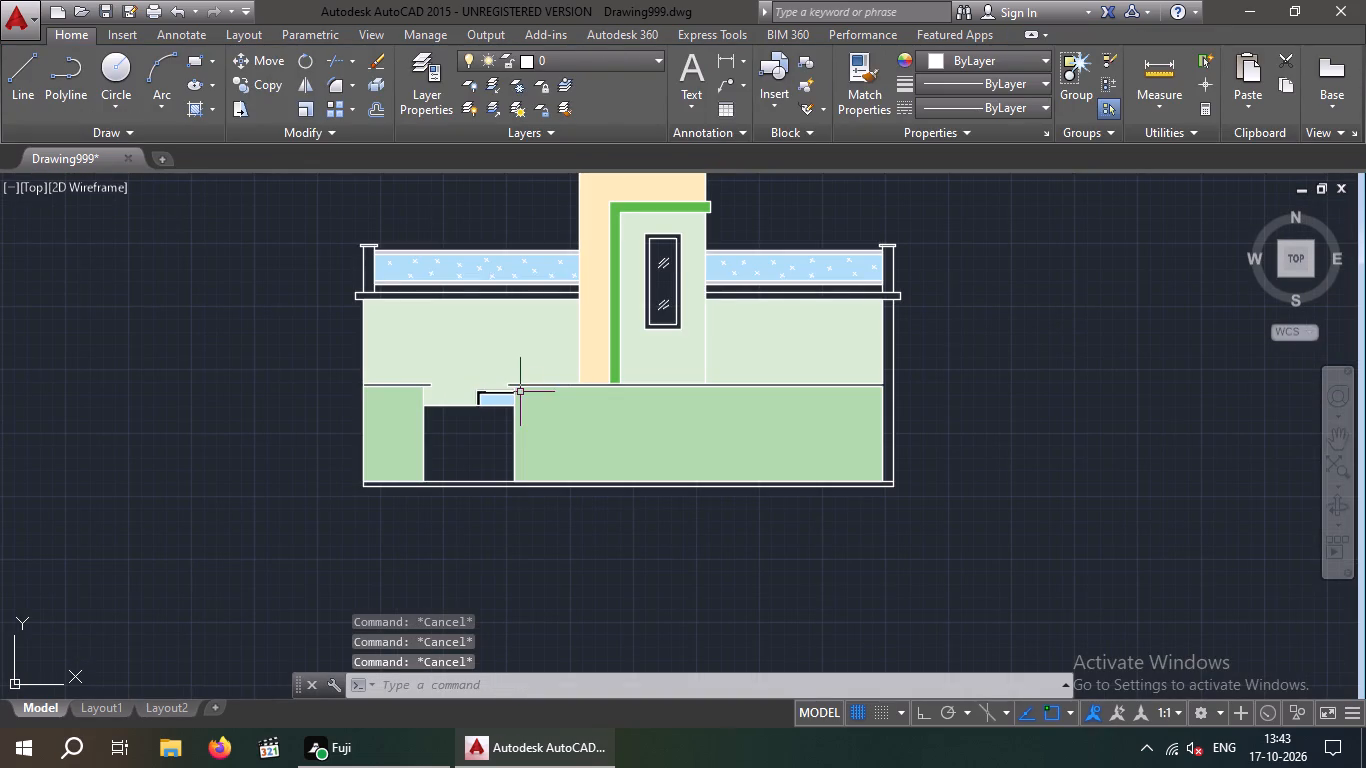
Save the drawing.
{"action": "key", "text": "ctrl+s"}
{"action": "key", "text": "ctrl+s"}
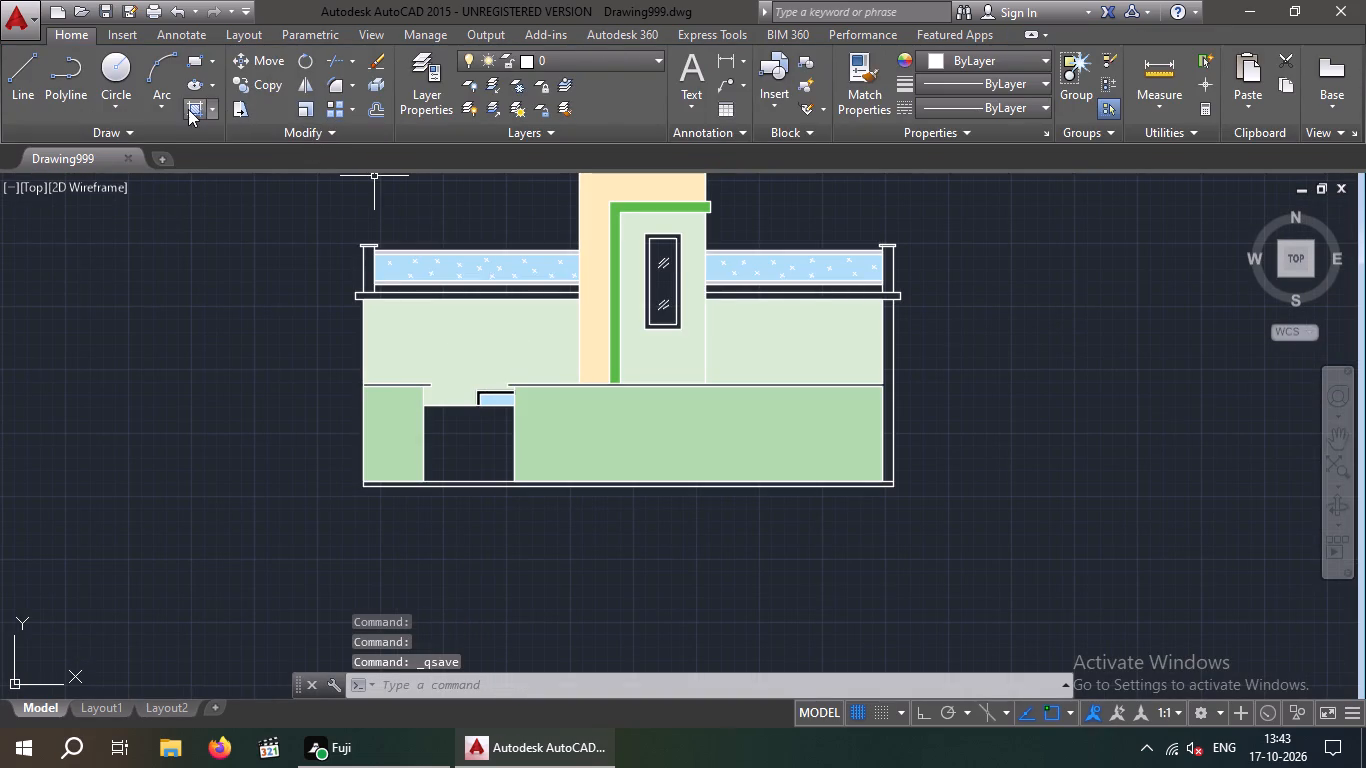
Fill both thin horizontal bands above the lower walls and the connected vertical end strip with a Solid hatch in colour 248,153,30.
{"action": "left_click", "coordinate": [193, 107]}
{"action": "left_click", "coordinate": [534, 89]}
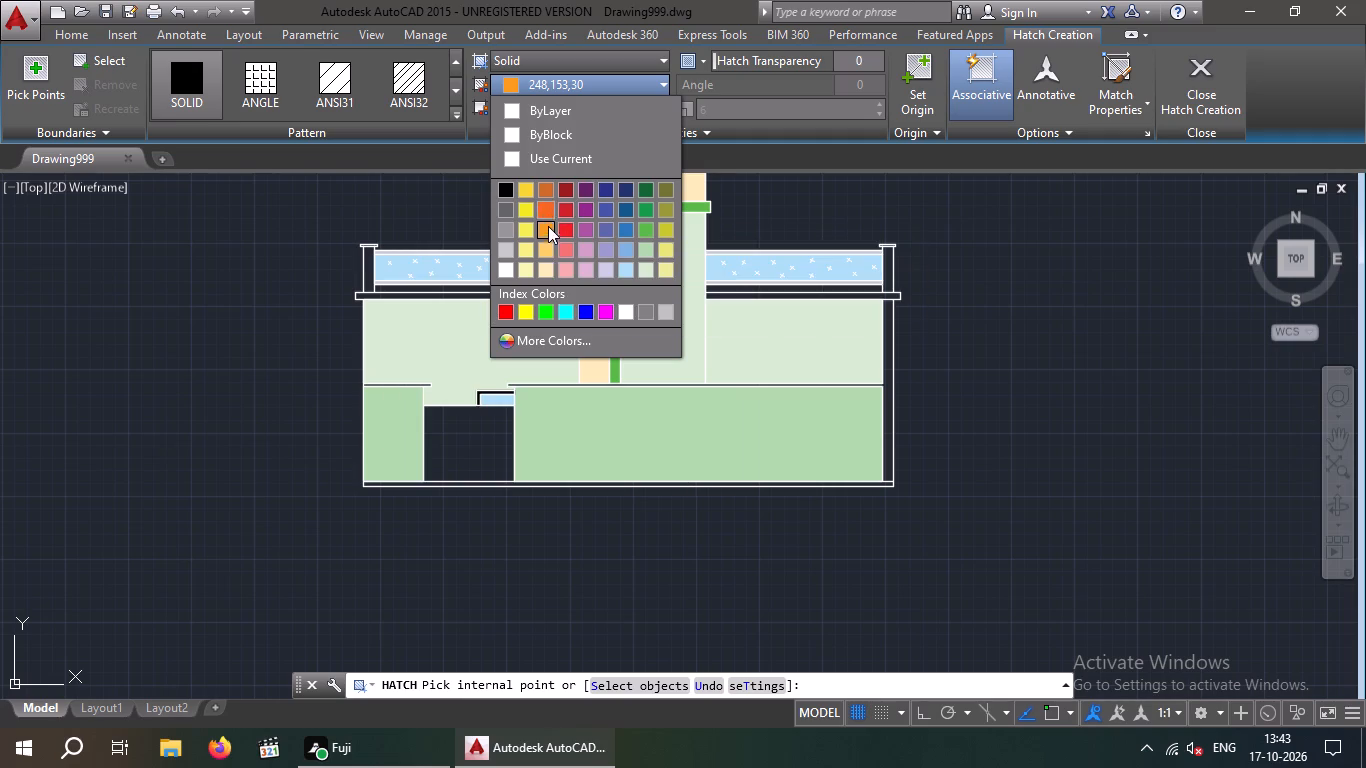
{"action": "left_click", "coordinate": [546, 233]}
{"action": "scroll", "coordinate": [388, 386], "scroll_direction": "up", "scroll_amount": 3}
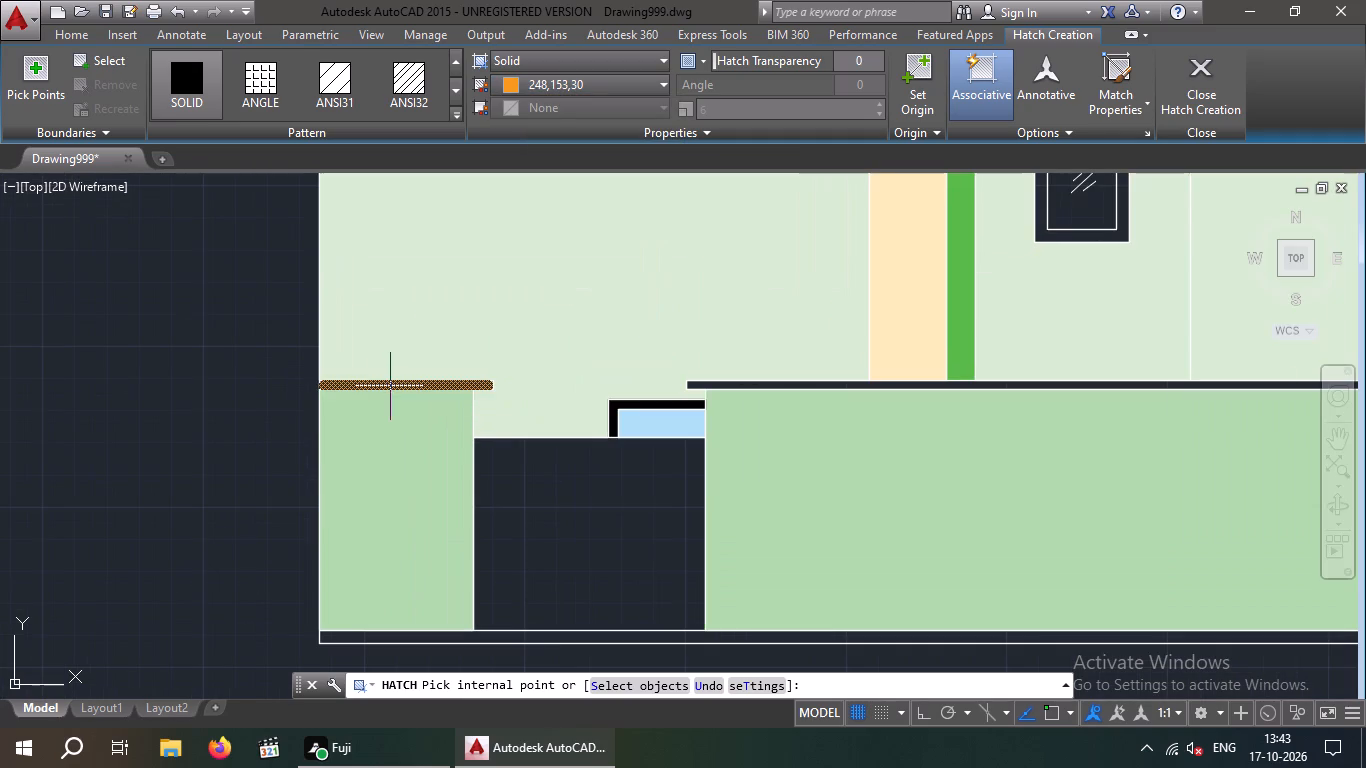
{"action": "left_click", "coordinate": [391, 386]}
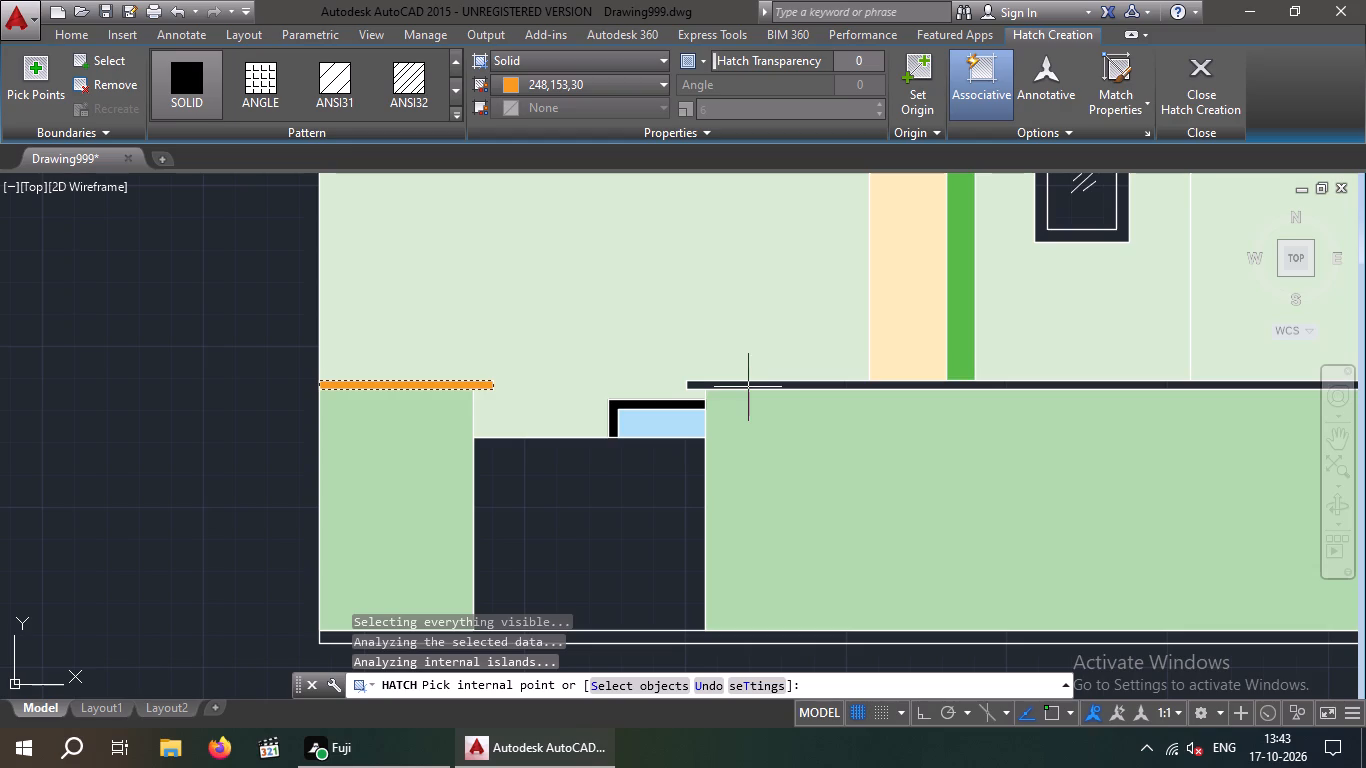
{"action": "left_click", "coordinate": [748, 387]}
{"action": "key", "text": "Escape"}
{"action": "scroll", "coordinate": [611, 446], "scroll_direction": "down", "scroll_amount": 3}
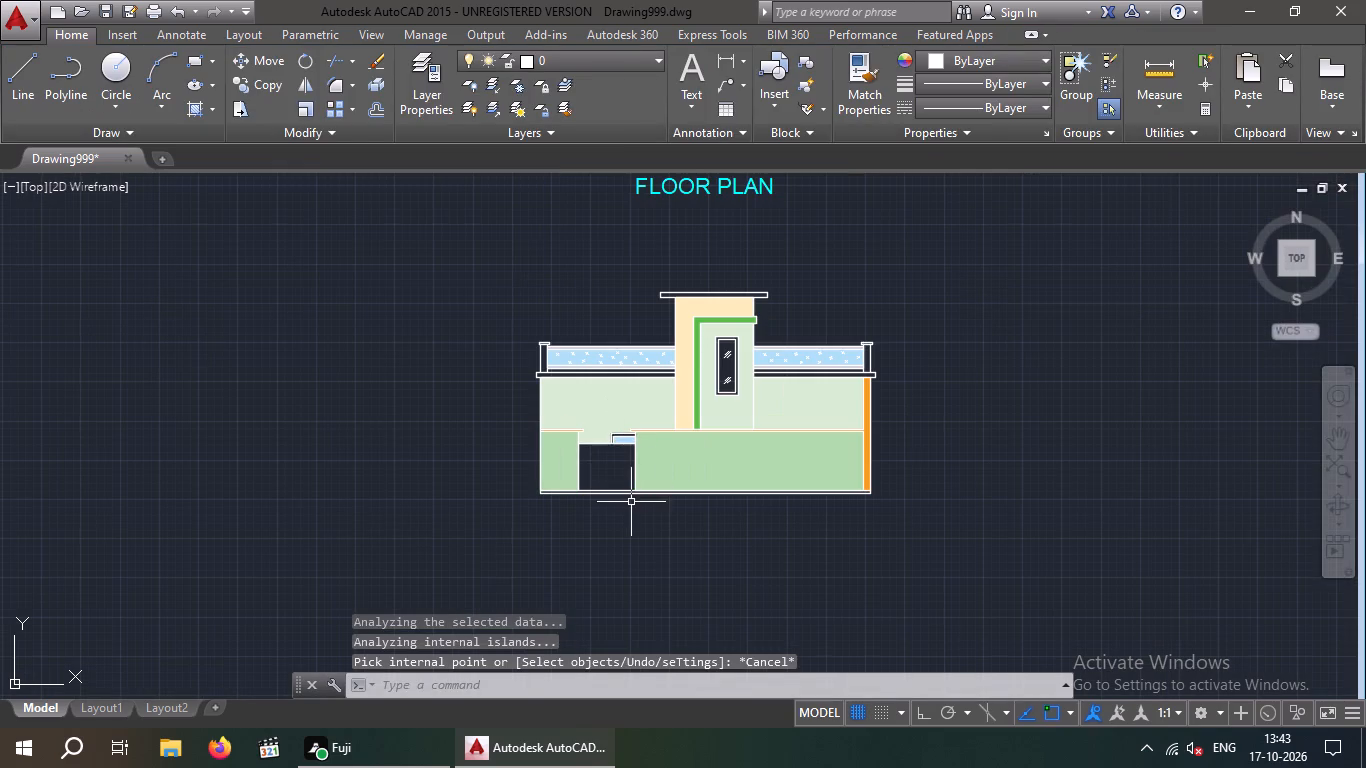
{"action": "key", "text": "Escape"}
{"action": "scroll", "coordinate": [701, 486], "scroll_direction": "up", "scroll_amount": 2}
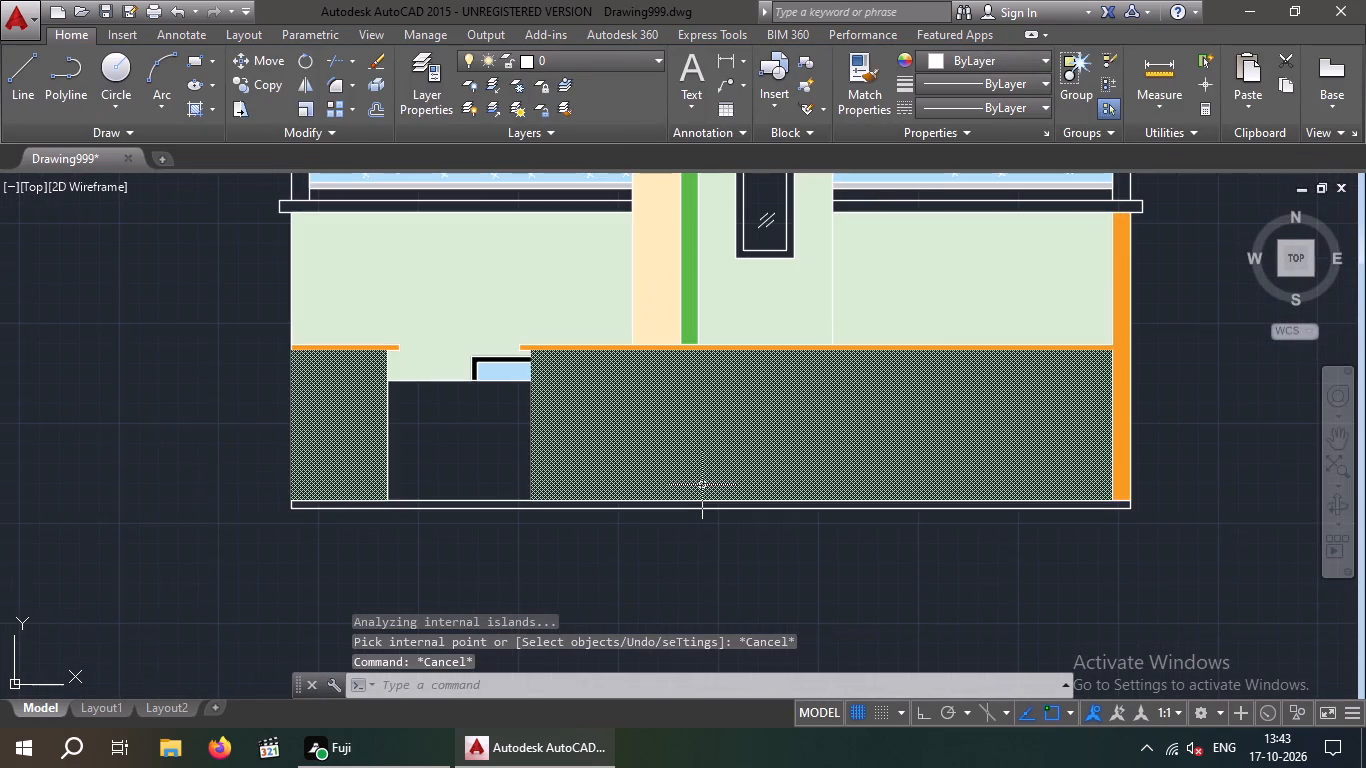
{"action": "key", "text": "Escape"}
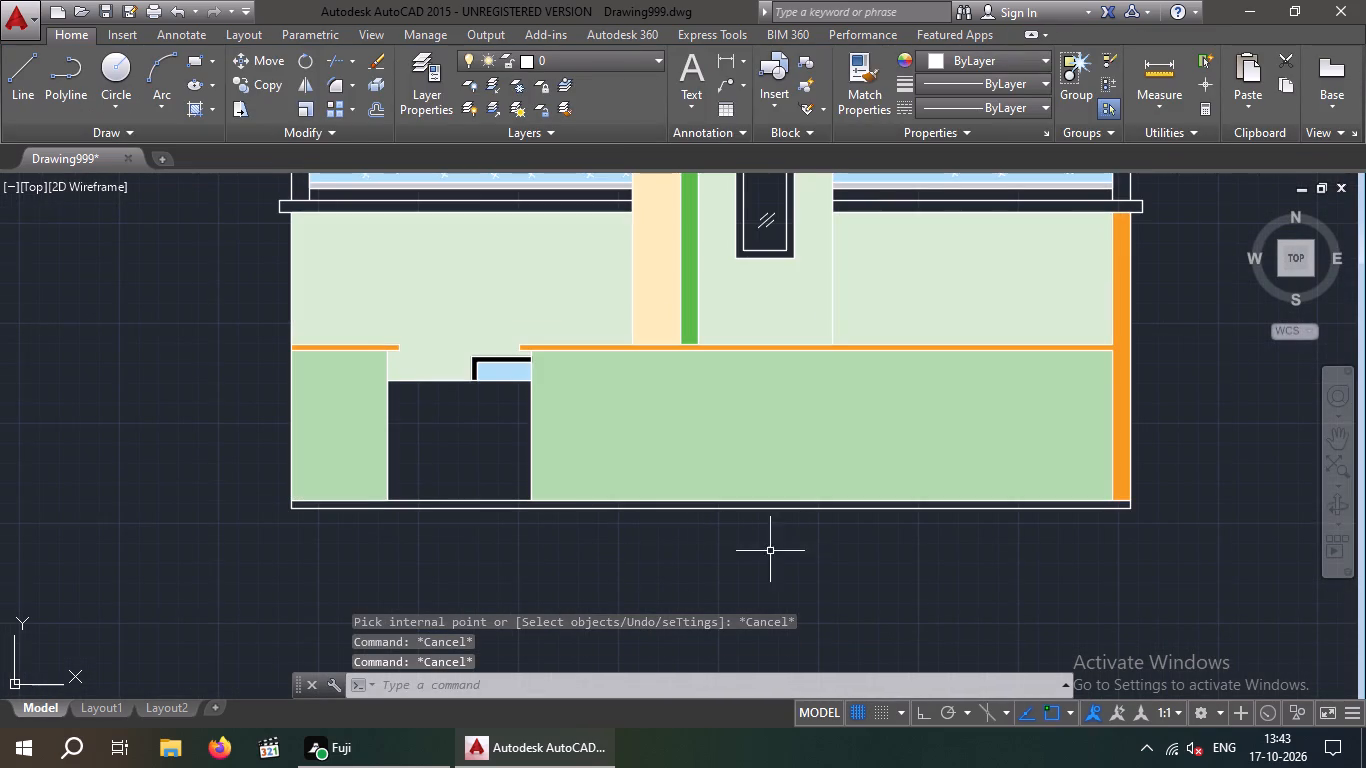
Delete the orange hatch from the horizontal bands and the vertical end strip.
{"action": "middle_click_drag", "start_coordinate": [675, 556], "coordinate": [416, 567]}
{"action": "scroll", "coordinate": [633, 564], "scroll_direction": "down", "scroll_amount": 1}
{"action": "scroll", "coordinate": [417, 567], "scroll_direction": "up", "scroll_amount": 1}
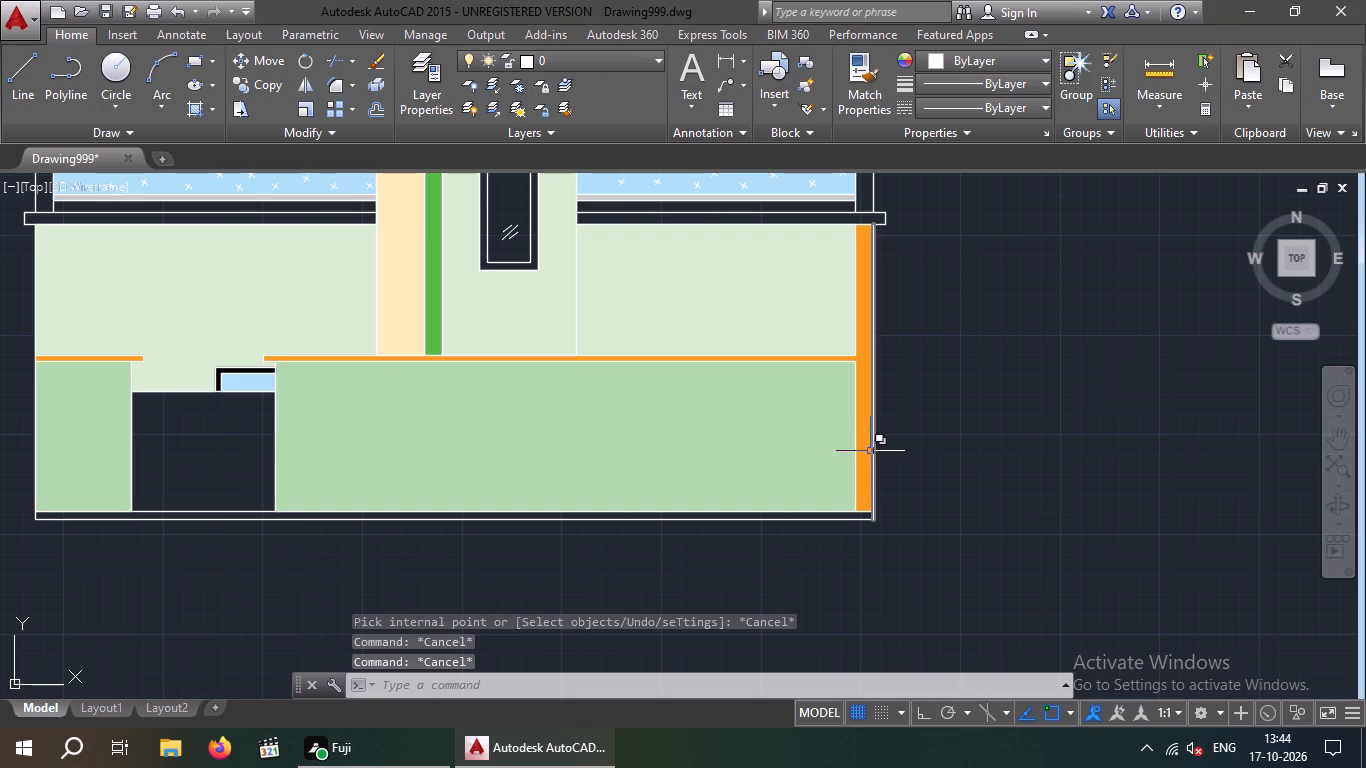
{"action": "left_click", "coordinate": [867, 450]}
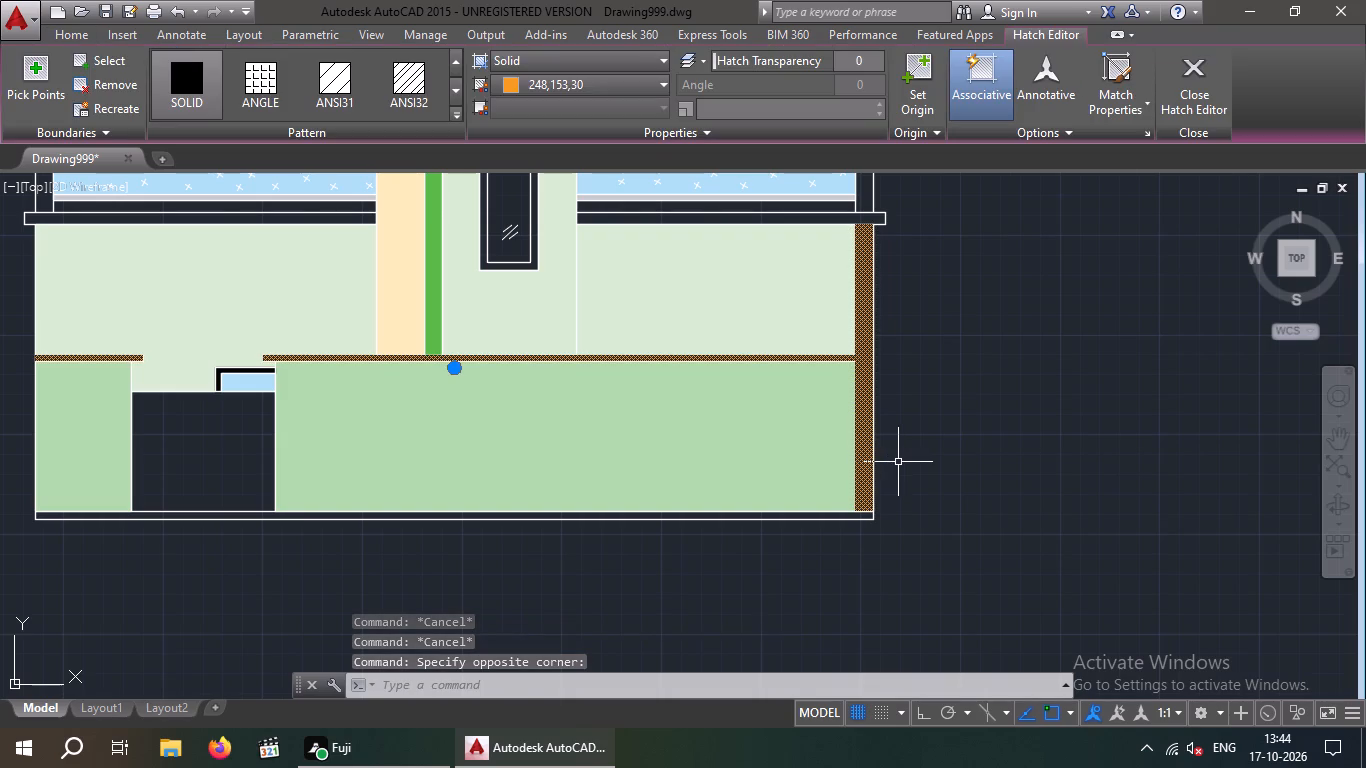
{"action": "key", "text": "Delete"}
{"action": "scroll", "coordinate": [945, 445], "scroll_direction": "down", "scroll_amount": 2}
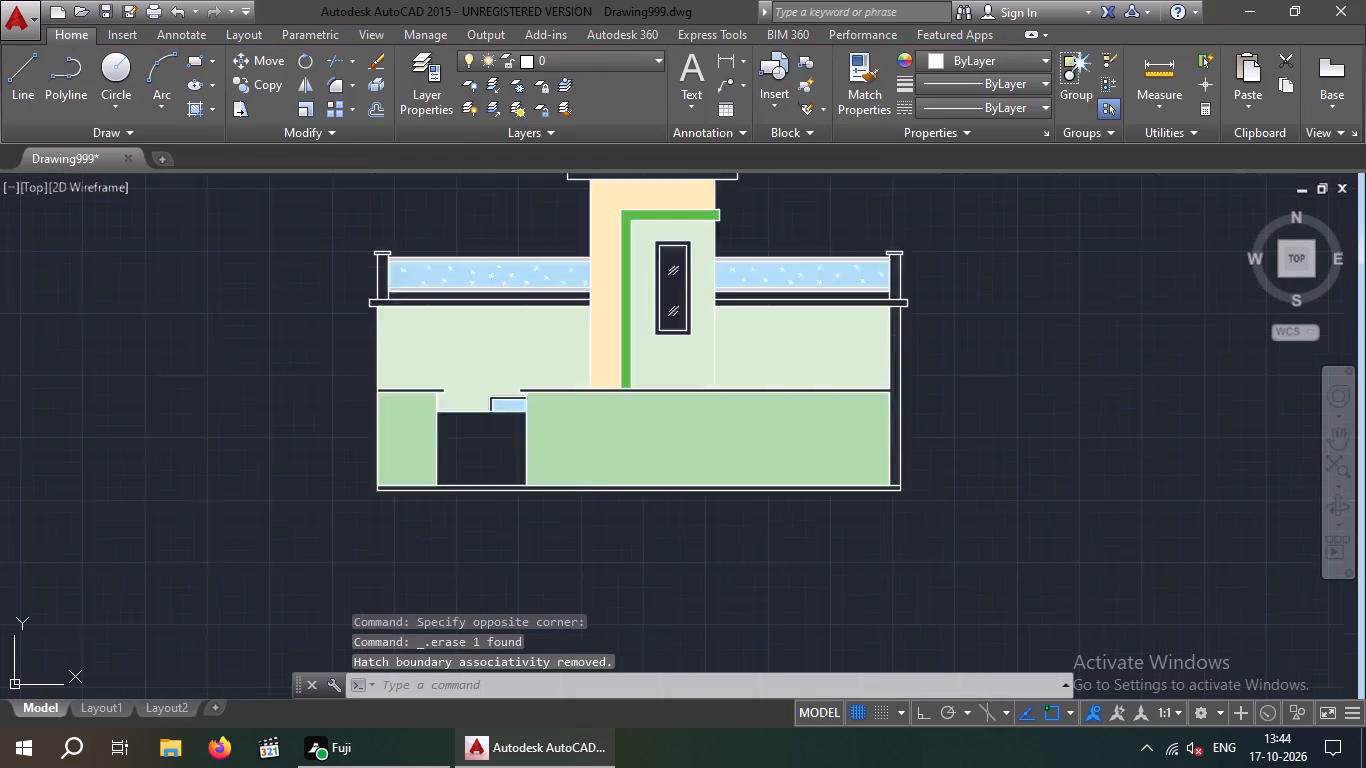
Save the drawing.
{"action": "key", "text": "ctrl+s"}
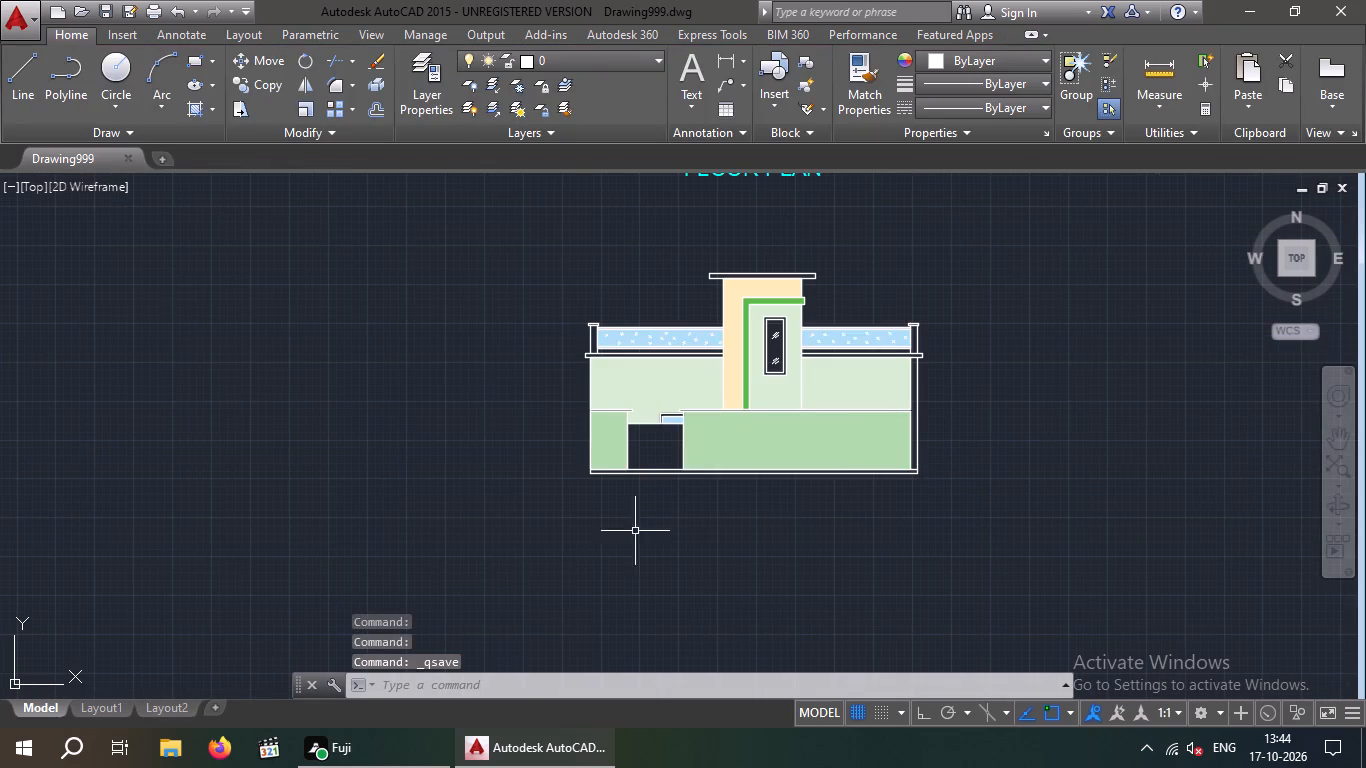
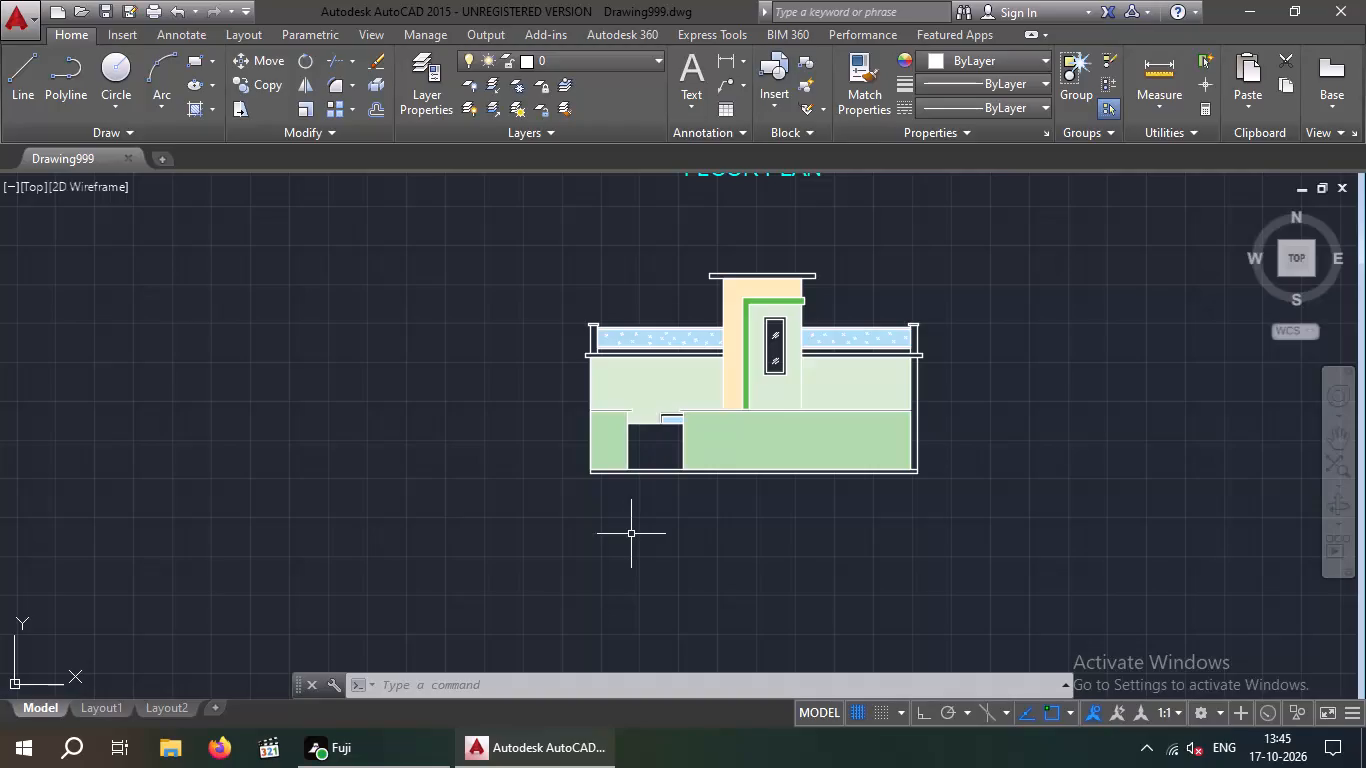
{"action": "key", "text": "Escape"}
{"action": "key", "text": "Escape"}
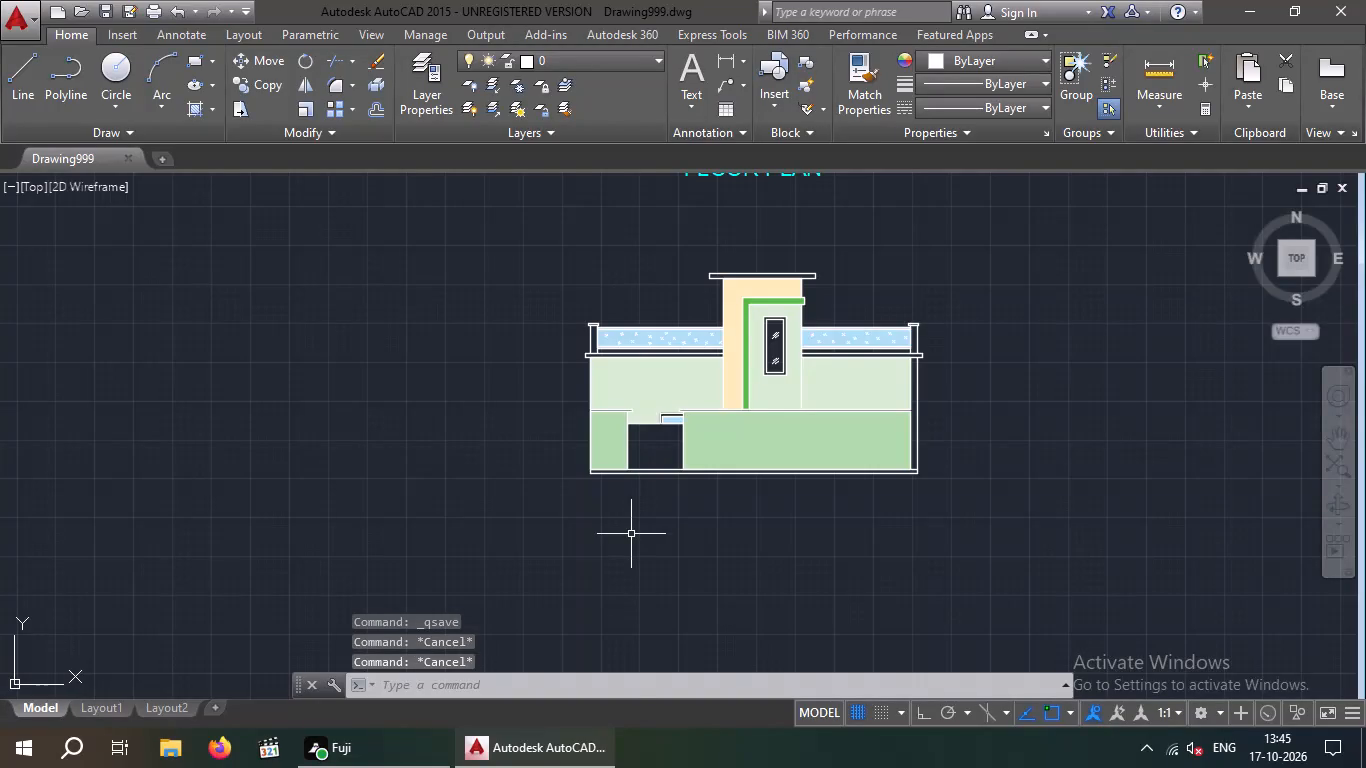
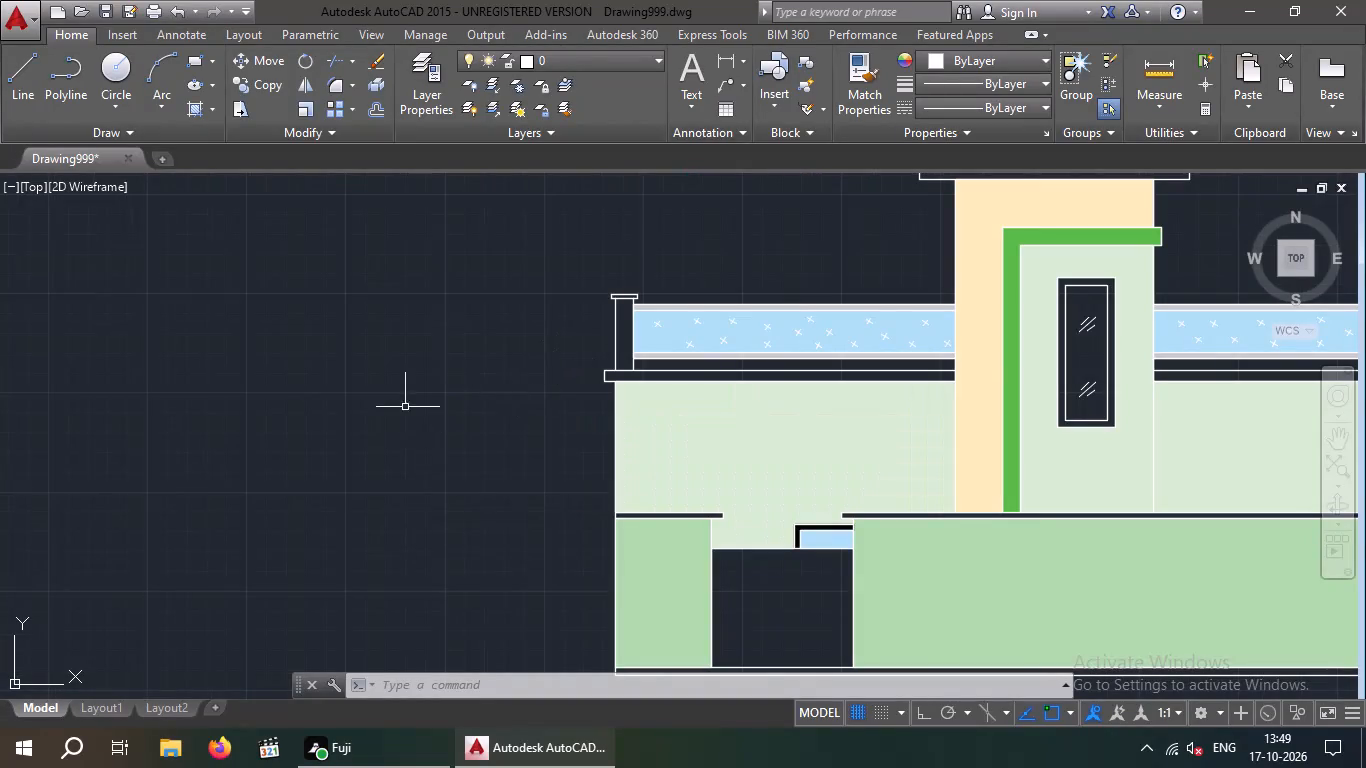
Fill the left parapet end post with a solid hatch in colour 215,235,210.
{"action": "key", "text": "Escape"}
{"action": "key", "text": "Escape"}
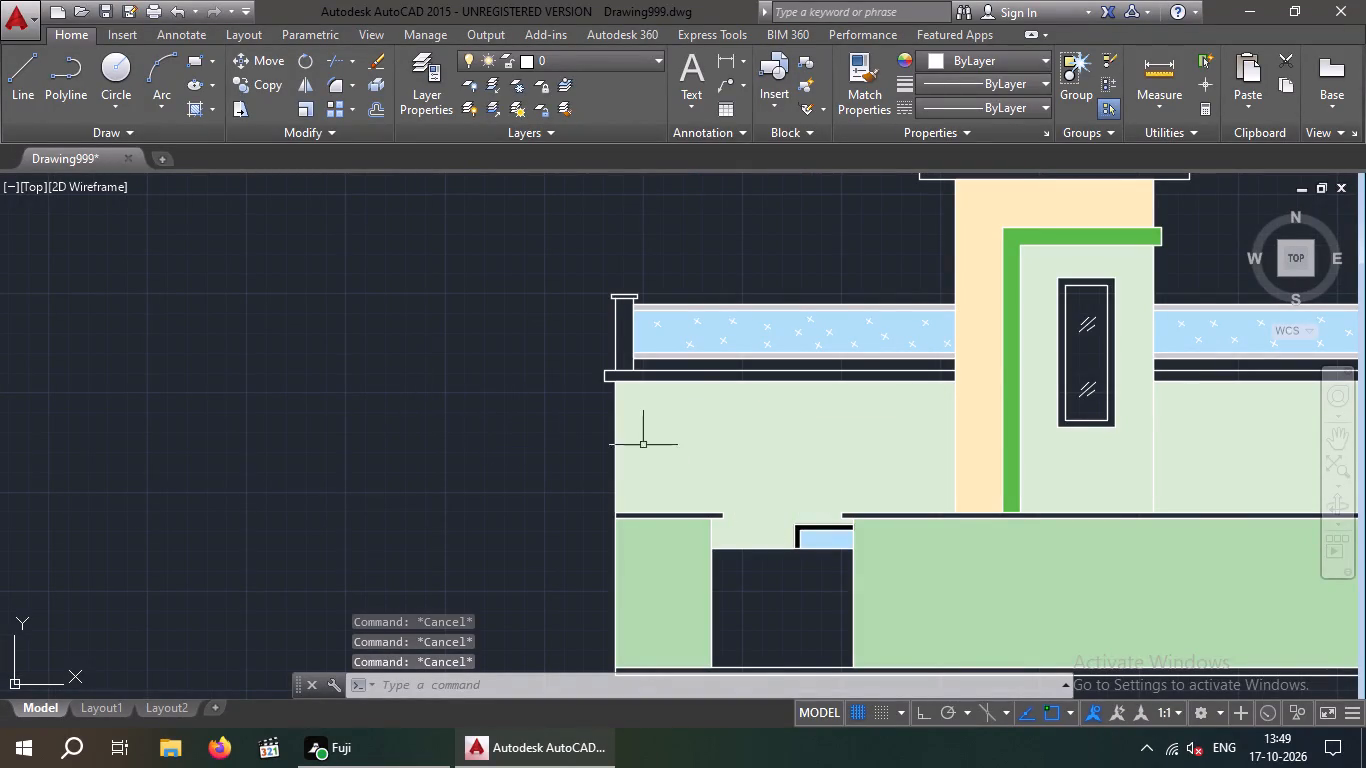
{"action": "left_click", "coordinate": [190, 104]}
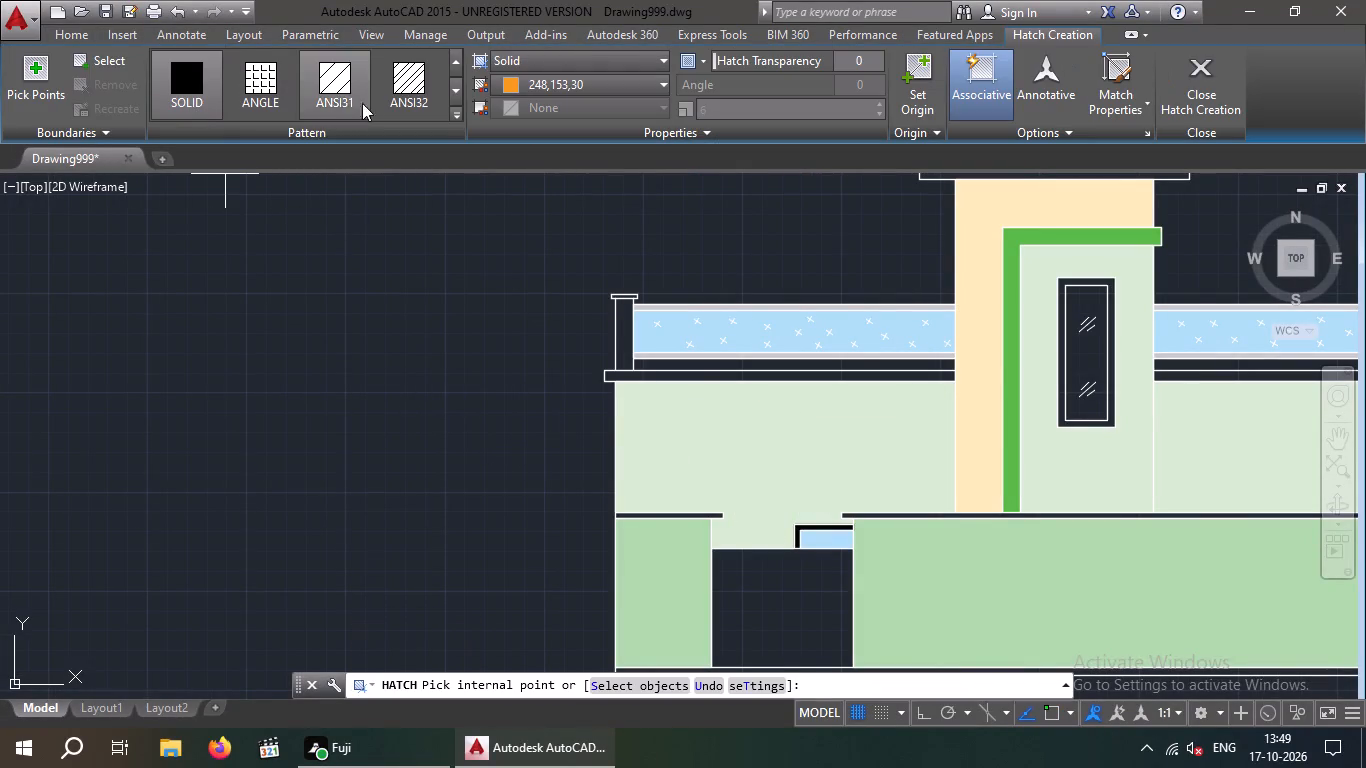
{"action": "left_click", "coordinate": [184, 80]}
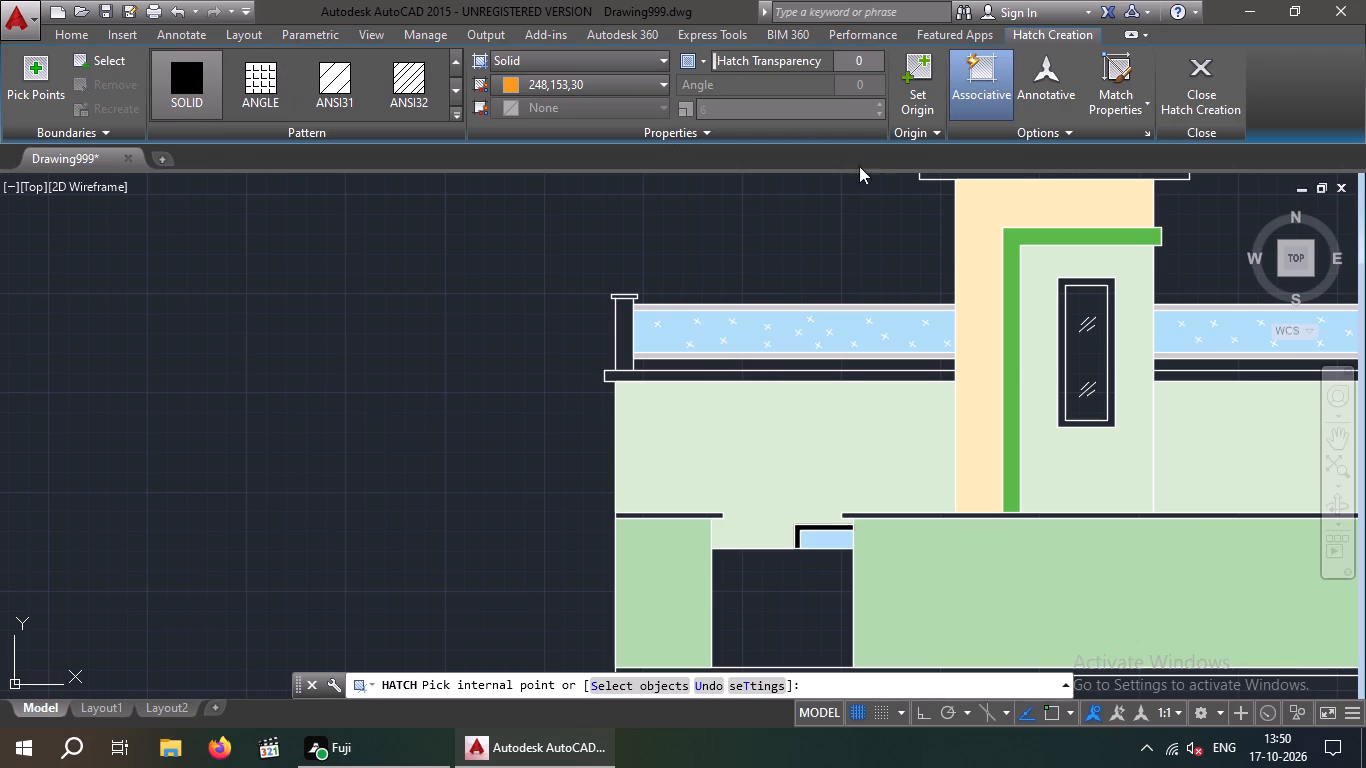
{"action": "left_click", "coordinate": [639, 86]}
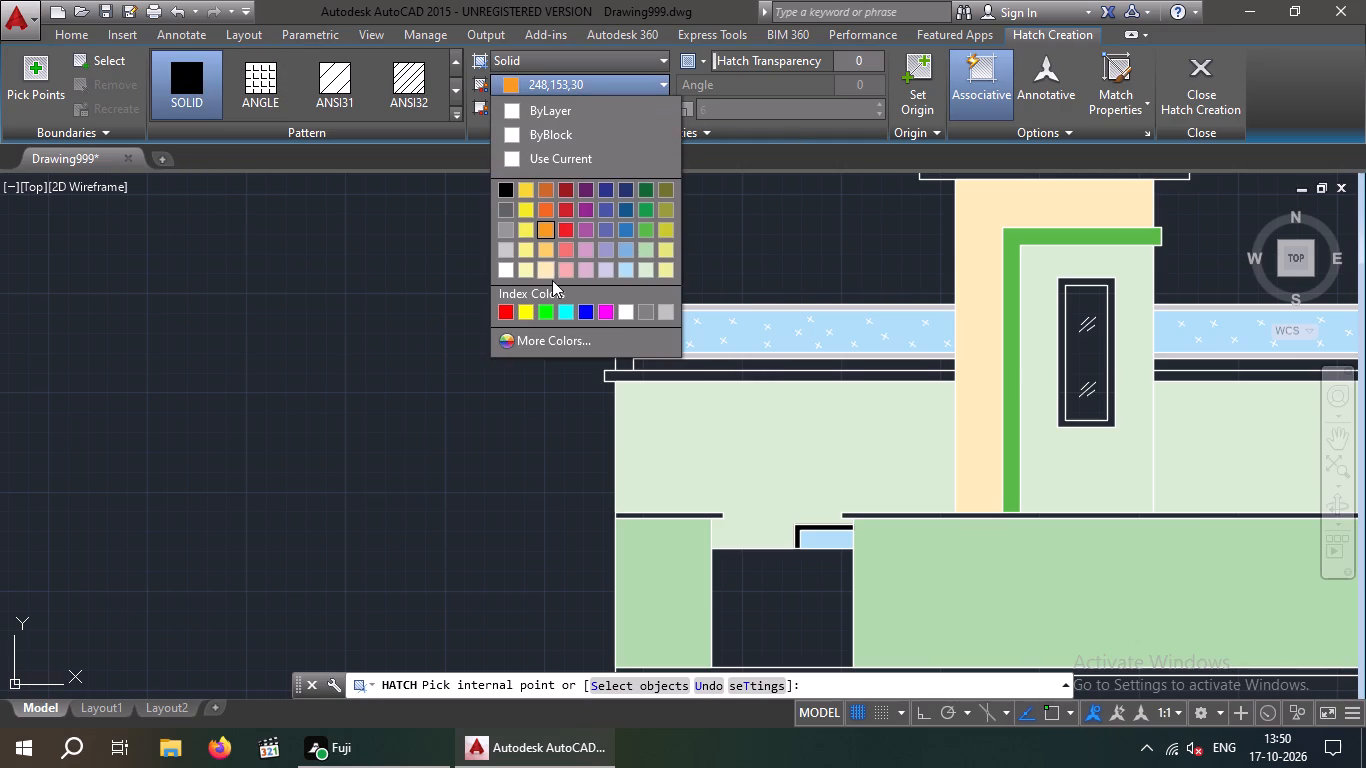
{"action": "left_click", "coordinate": [644, 271]}
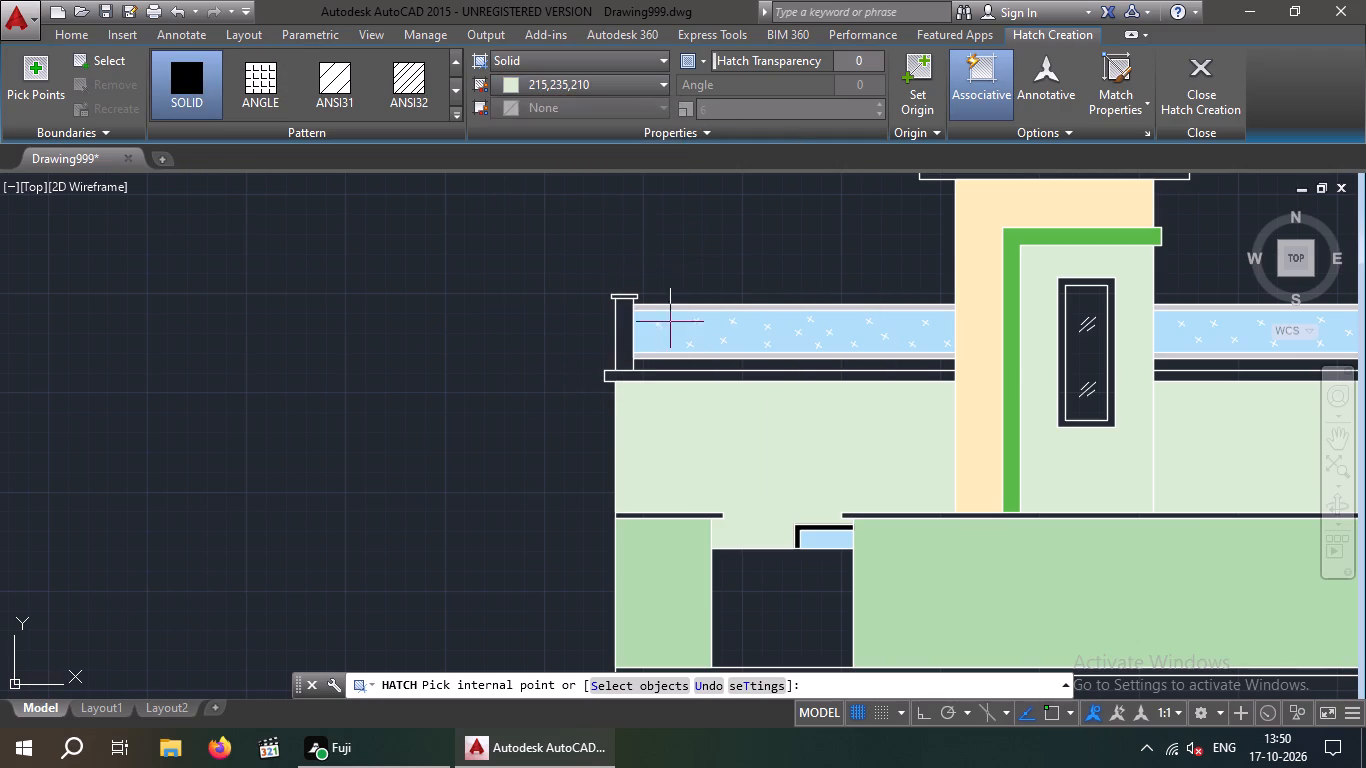
{"action": "left_click_drag", "start_coordinate": [623, 343], "coordinate": [601, 349]}
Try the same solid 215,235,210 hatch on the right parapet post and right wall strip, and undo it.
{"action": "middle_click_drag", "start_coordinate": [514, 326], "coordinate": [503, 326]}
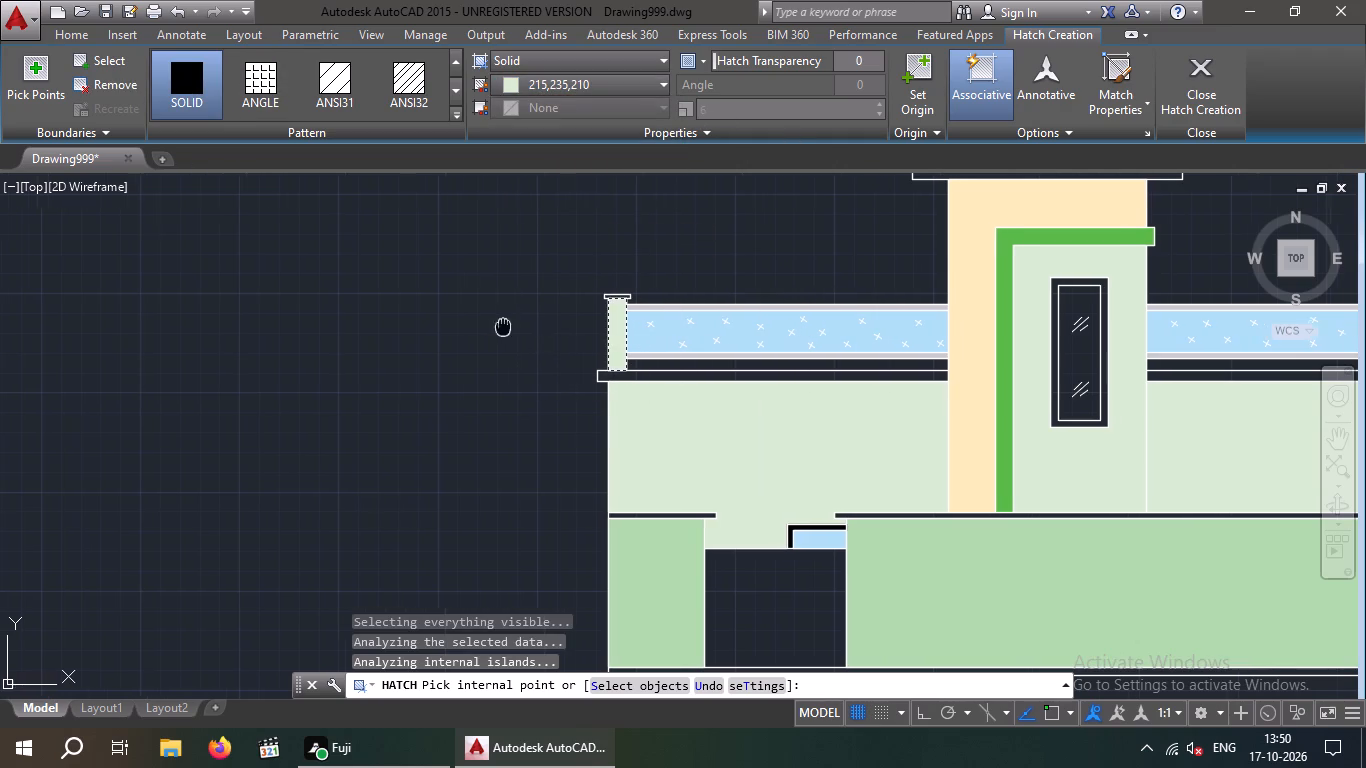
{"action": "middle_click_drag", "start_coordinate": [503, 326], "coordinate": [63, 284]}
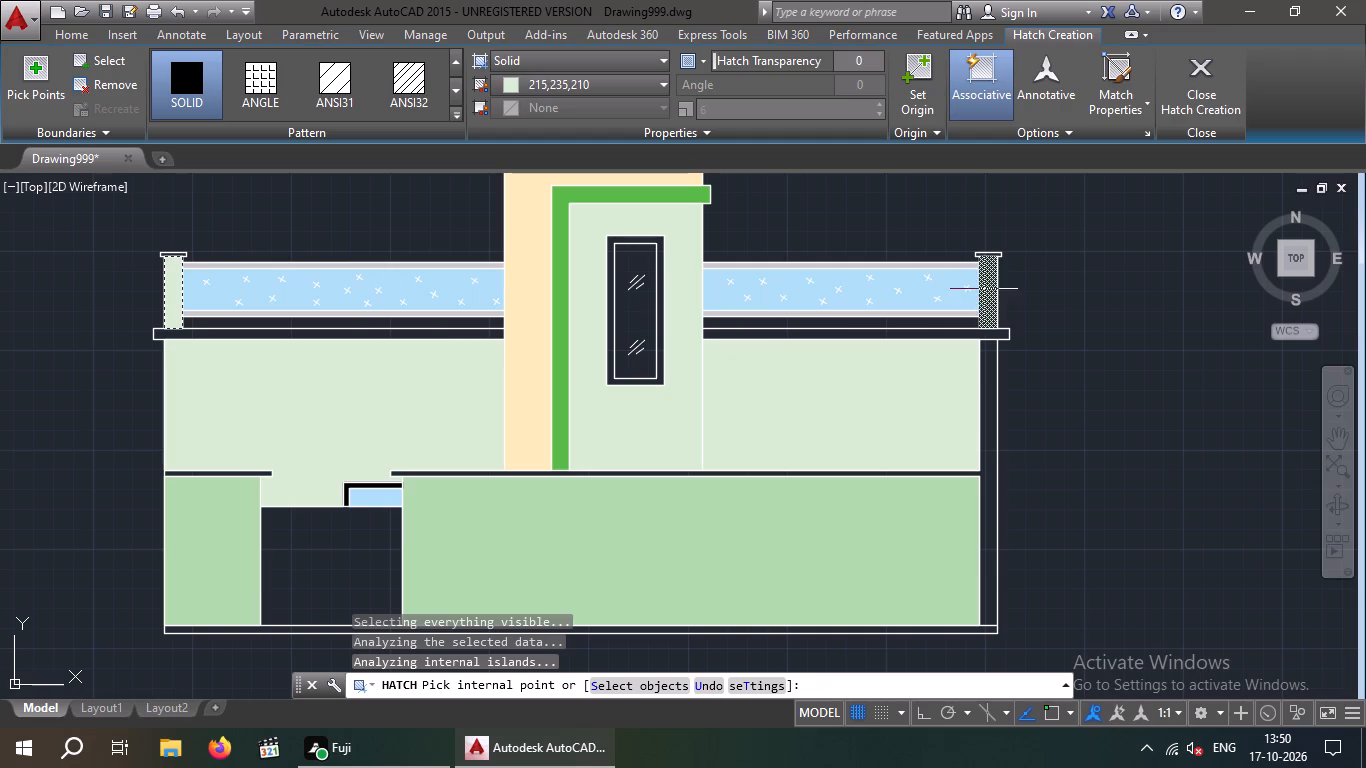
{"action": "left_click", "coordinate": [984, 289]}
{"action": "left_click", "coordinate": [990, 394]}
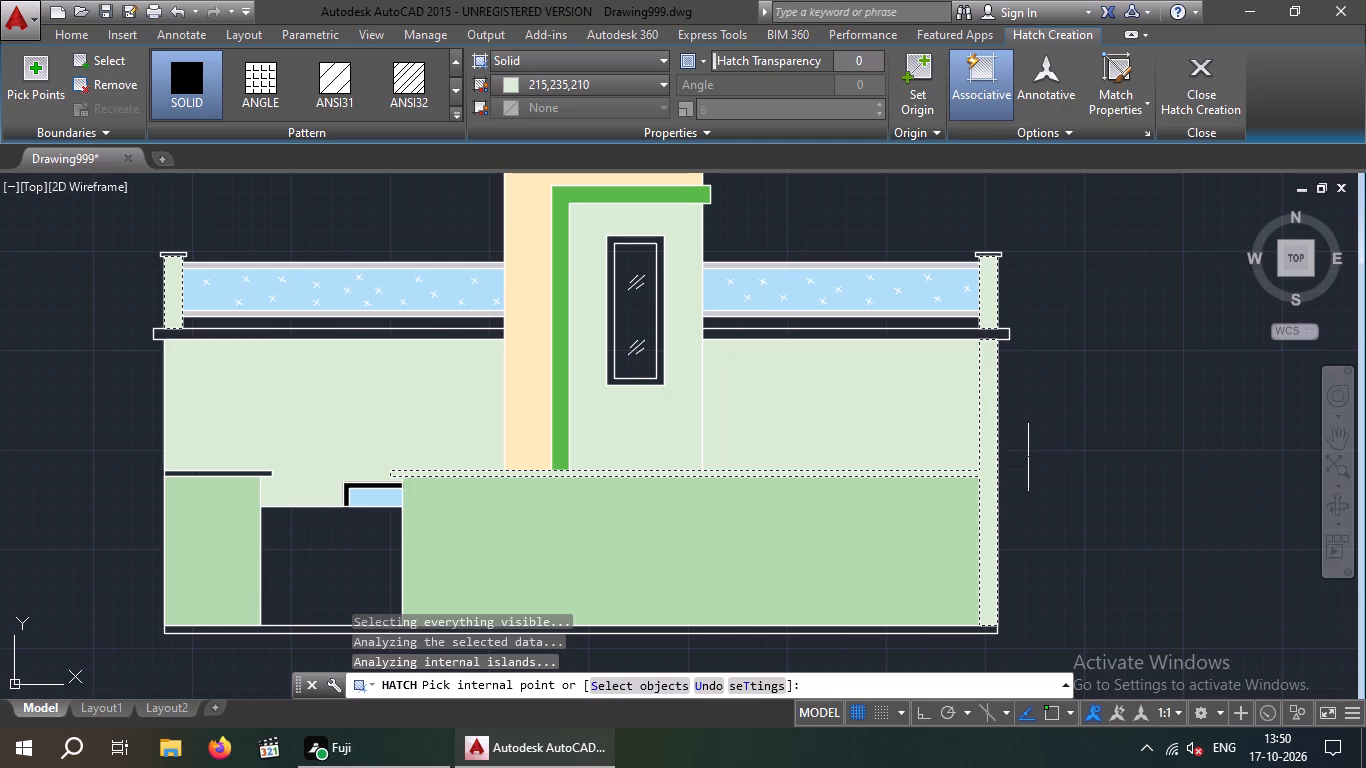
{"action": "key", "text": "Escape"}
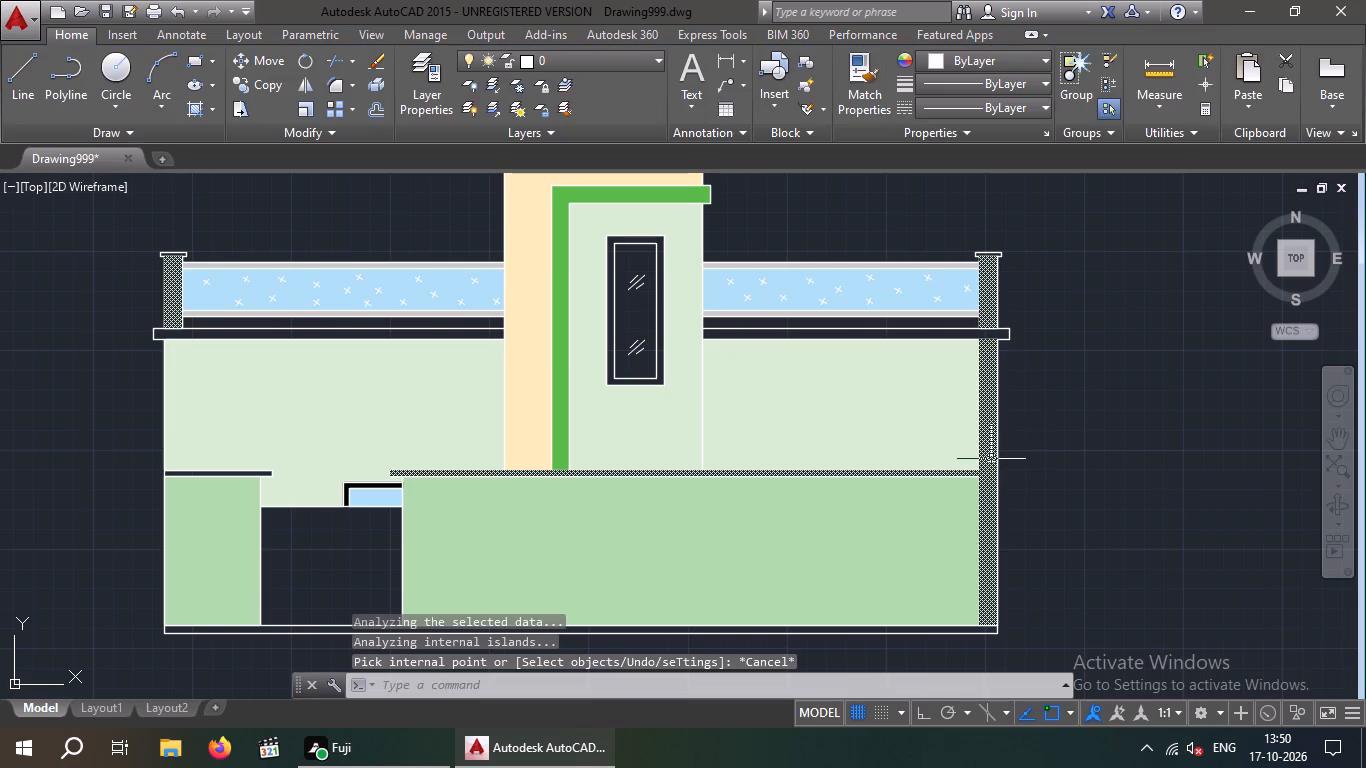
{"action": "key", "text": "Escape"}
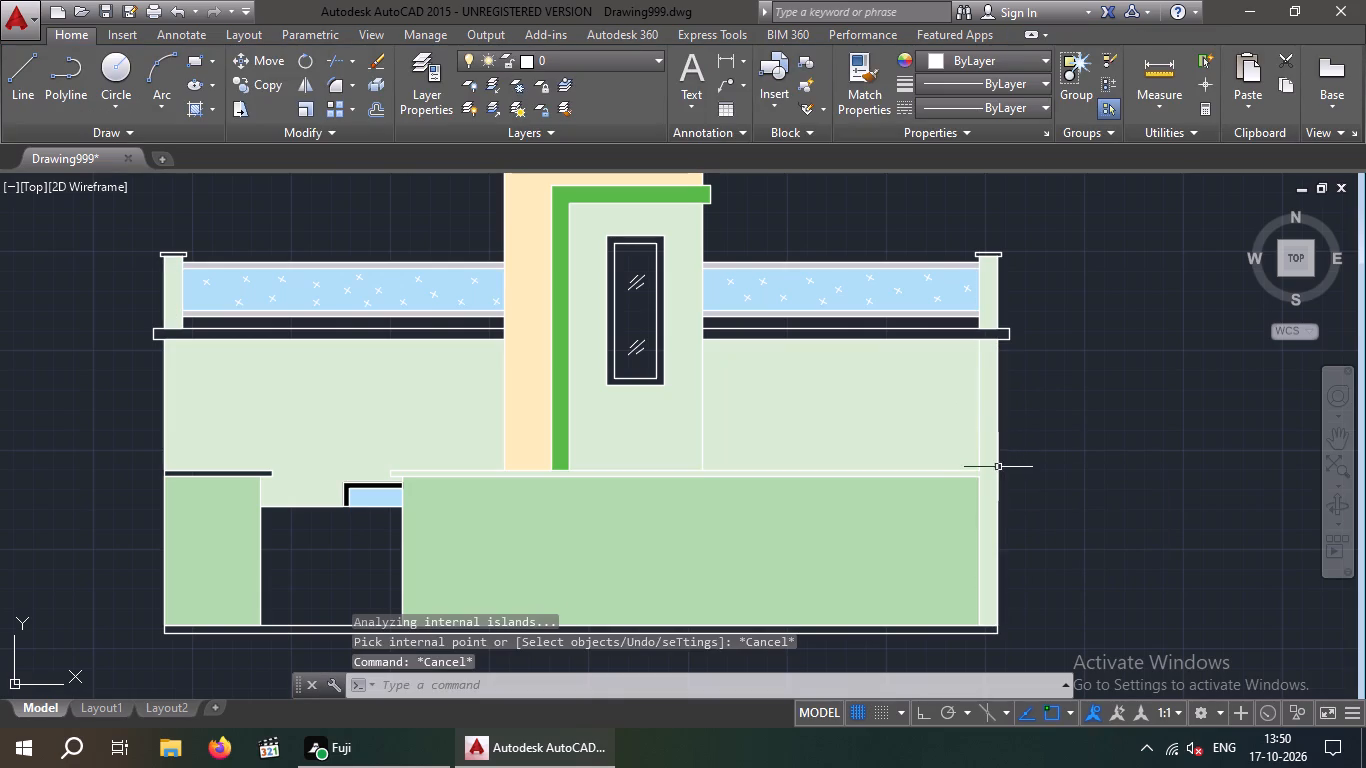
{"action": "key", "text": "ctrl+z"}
Fill the right parapet end post with a solid hatch in colour 215,235,210.
{"action": "scroll", "coordinate": [960, 392], "scroll_direction": "down", "scroll_amount": 1}
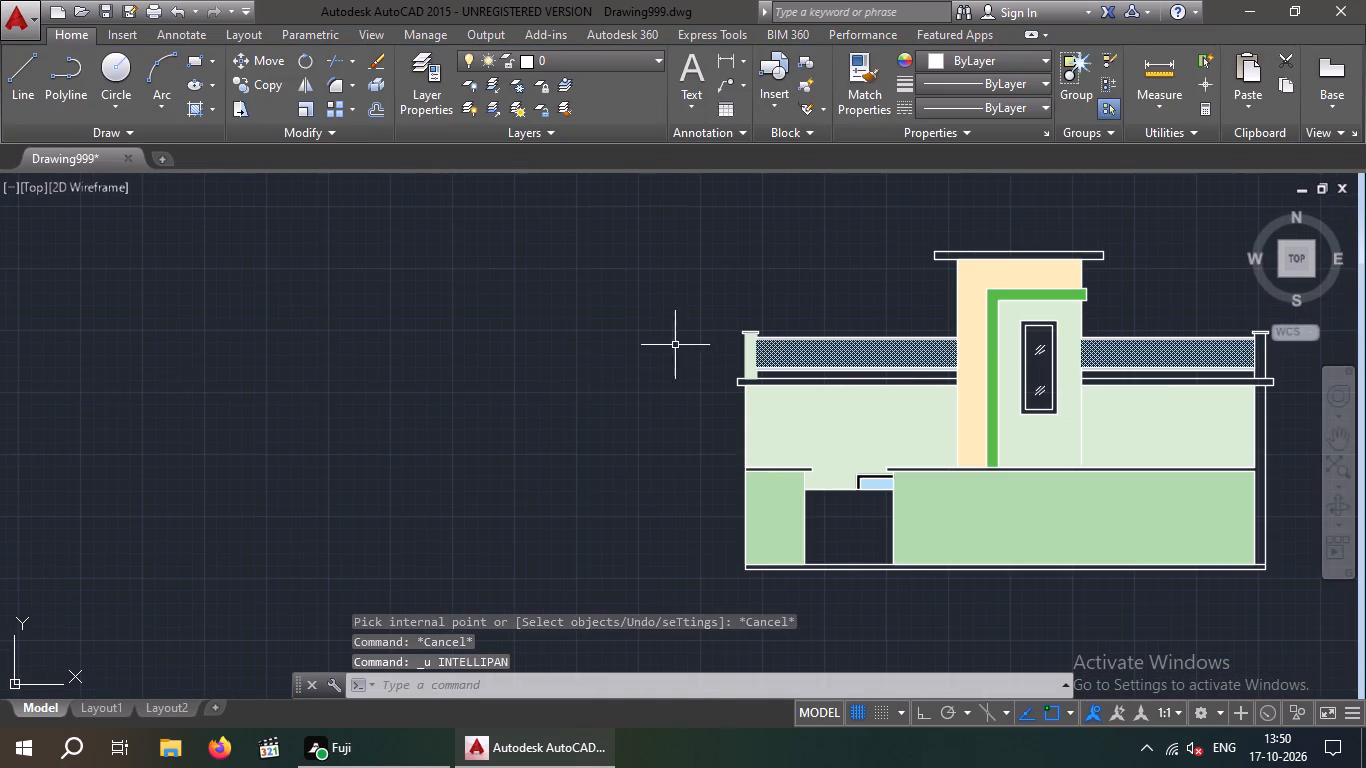
{"action": "scroll", "coordinate": [651, 311], "scroll_direction": "down", "scroll_amount": 1}
{"action": "middle_click_drag", "start_coordinate": [635, 306], "coordinate": [291, 238]}
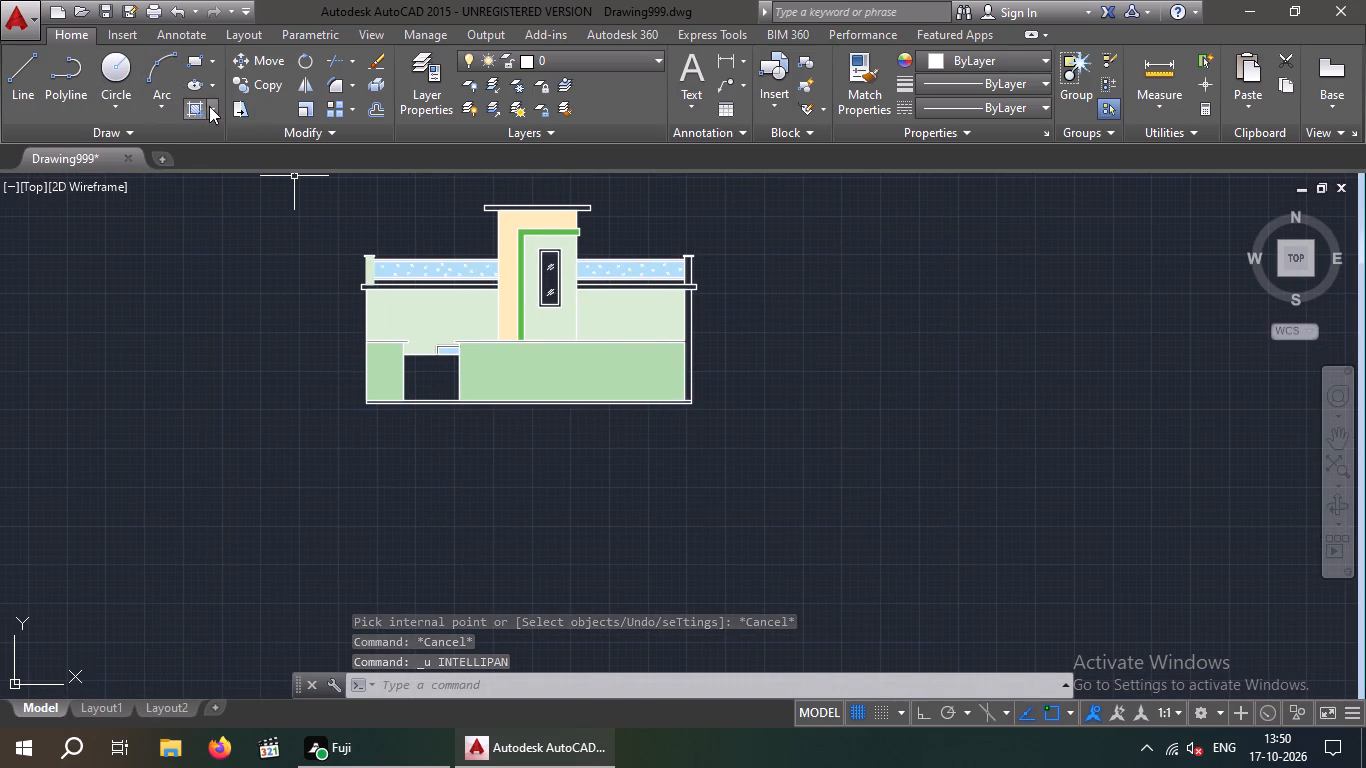
{"action": "left_click", "coordinate": [190, 109]}
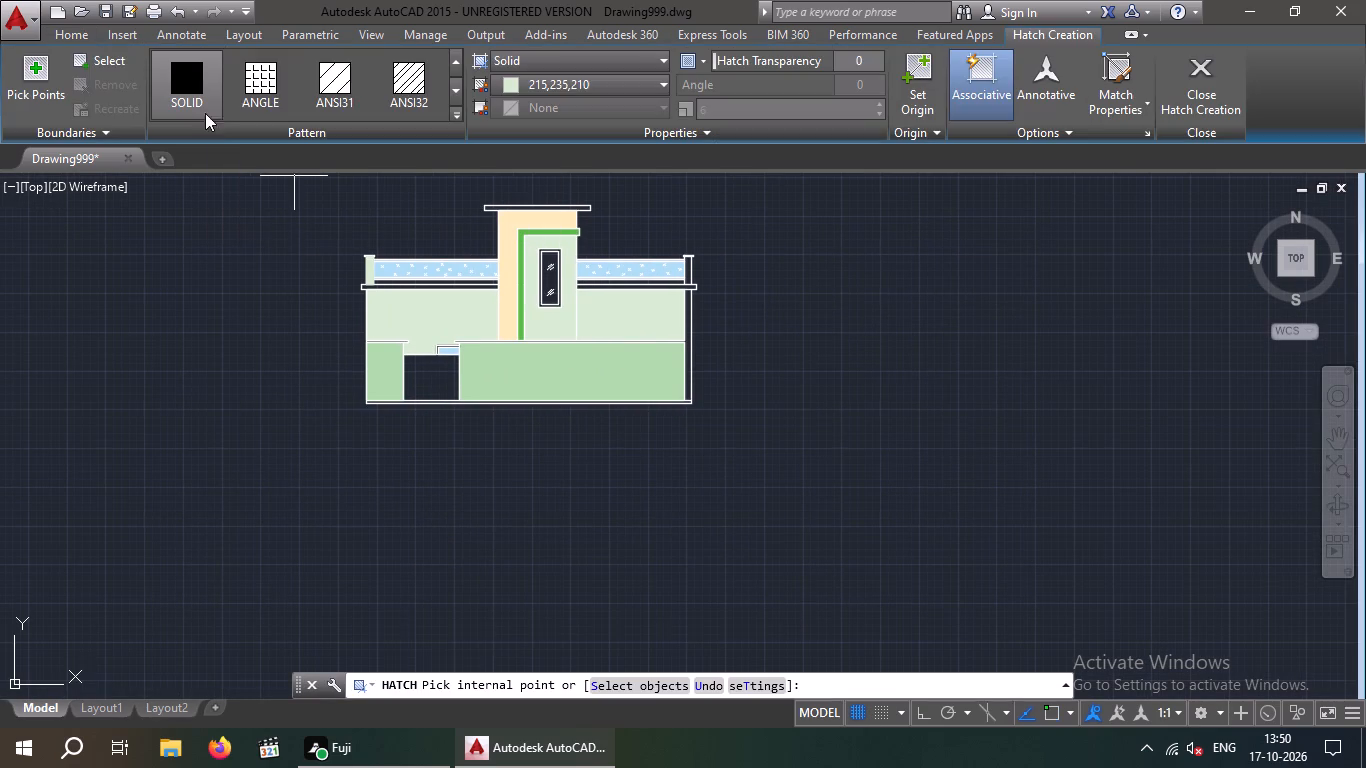
{"action": "left_click", "coordinate": [521, 80]}
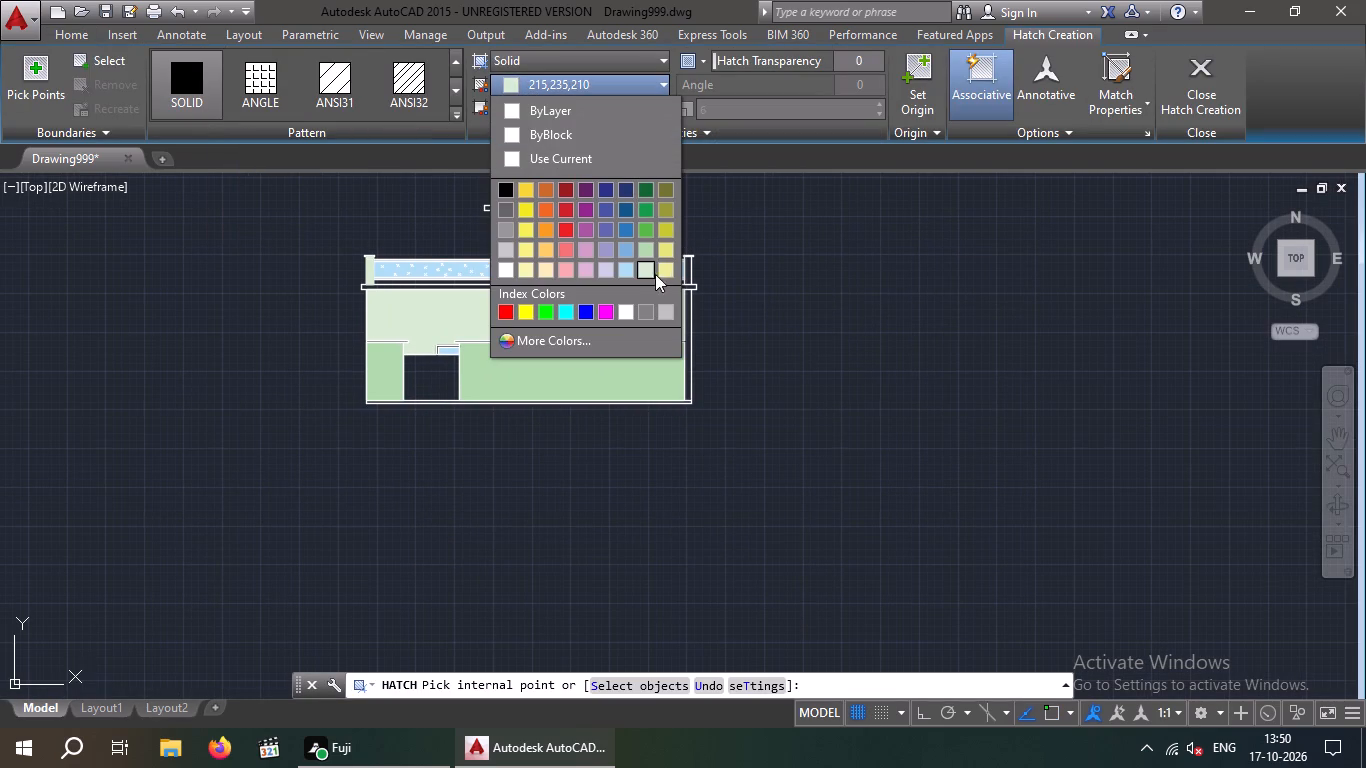
{"action": "left_click", "coordinate": [639, 267]}
{"action": "scroll", "coordinate": [679, 242], "scroll_direction": "up", "scroll_amount": 4}
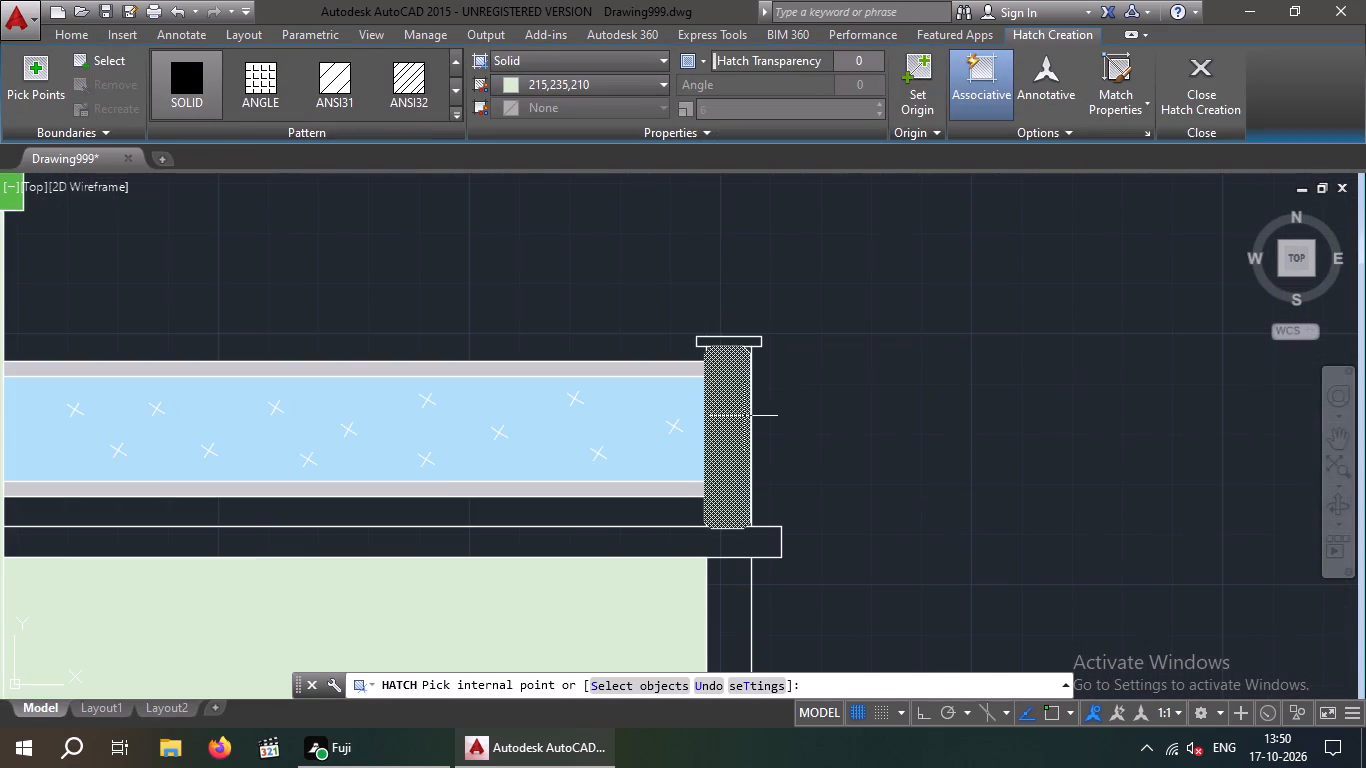
{"action": "left_click", "coordinate": [738, 419]}
{"action": "key", "text": "Escape"}
Draw a short vertical line closing the right end of the thin band between the upper and lower walls.
{"action": "scroll", "coordinate": [974, 414], "scroll_direction": "down", "scroll_amount": 1}
{"action": "middle_click_drag", "start_coordinate": [974, 409], "coordinate": [962, 250]}
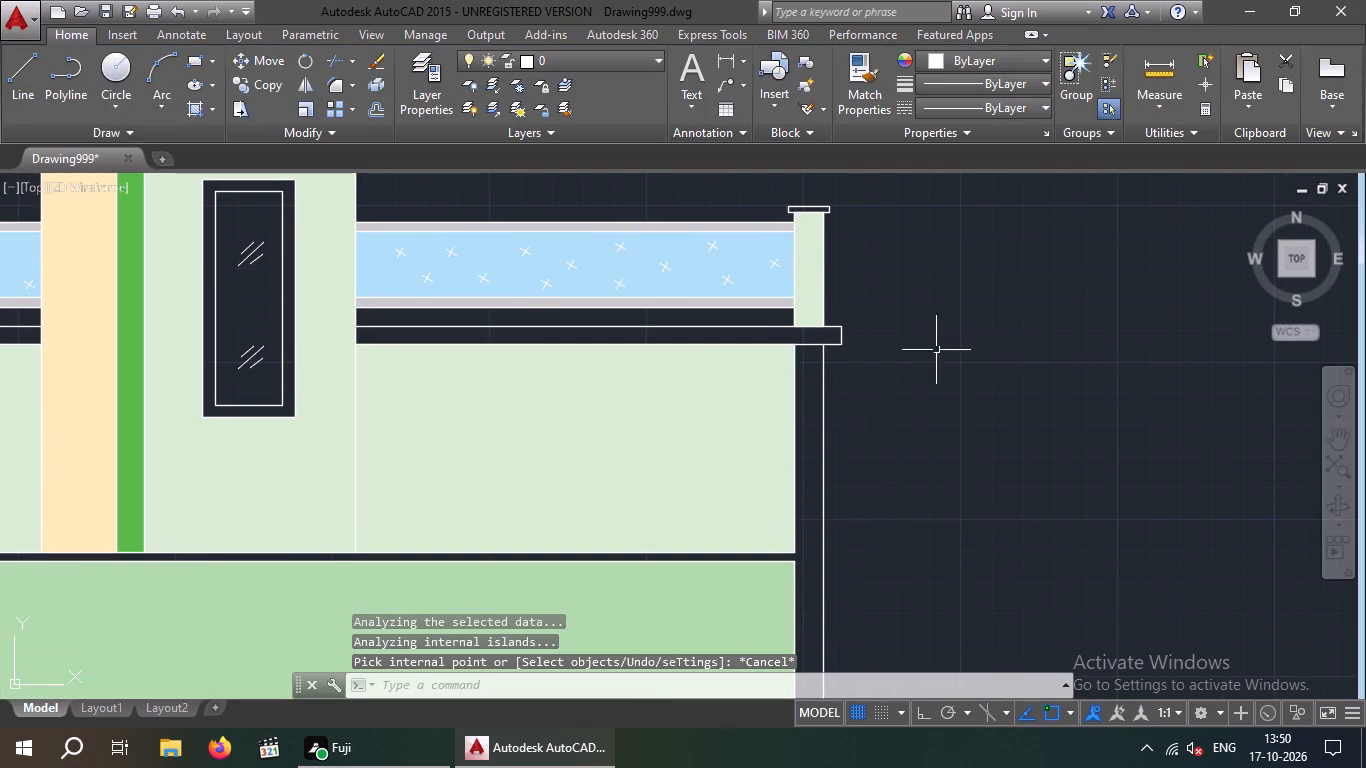
{"action": "key", "text": "l"}
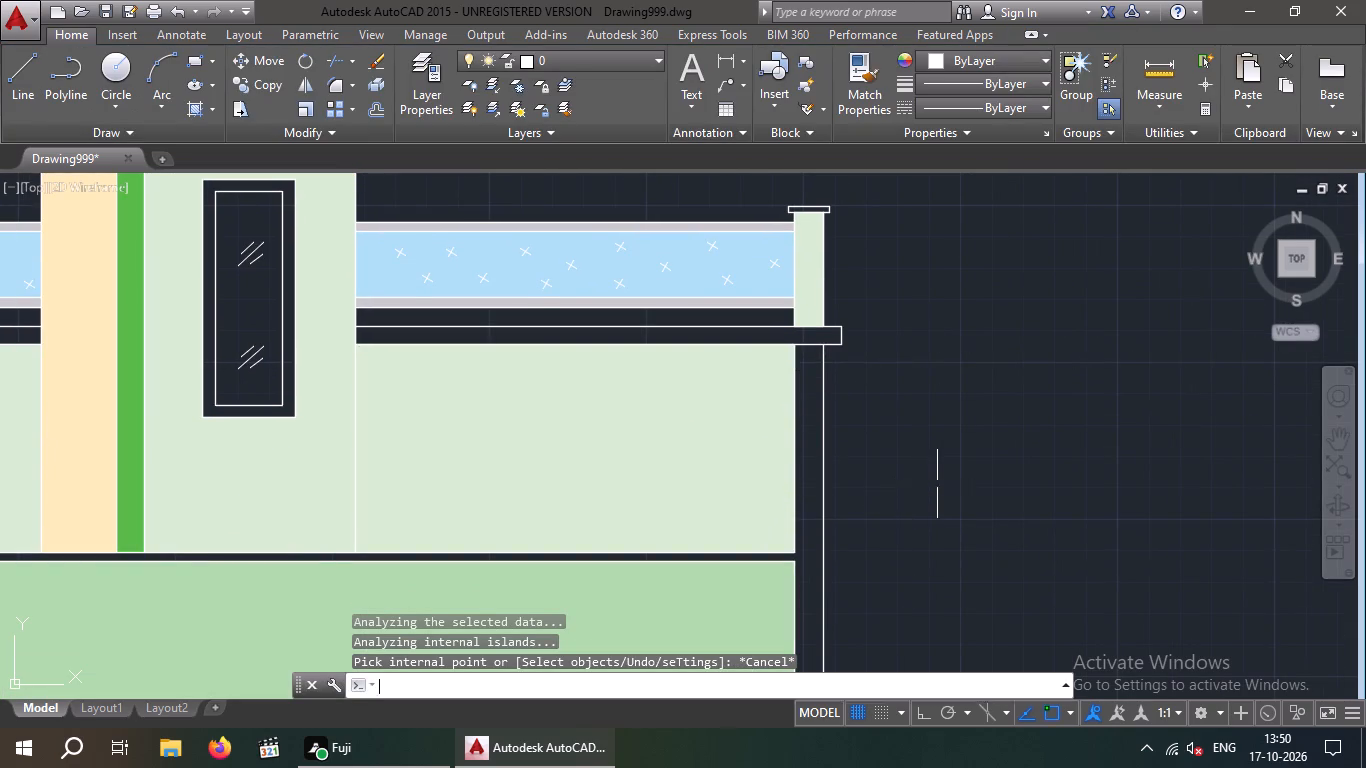
{"action": "key", "text": "Return"}
{"action": "scroll", "coordinate": [806, 564], "scroll_direction": "up", "scroll_amount": 5}
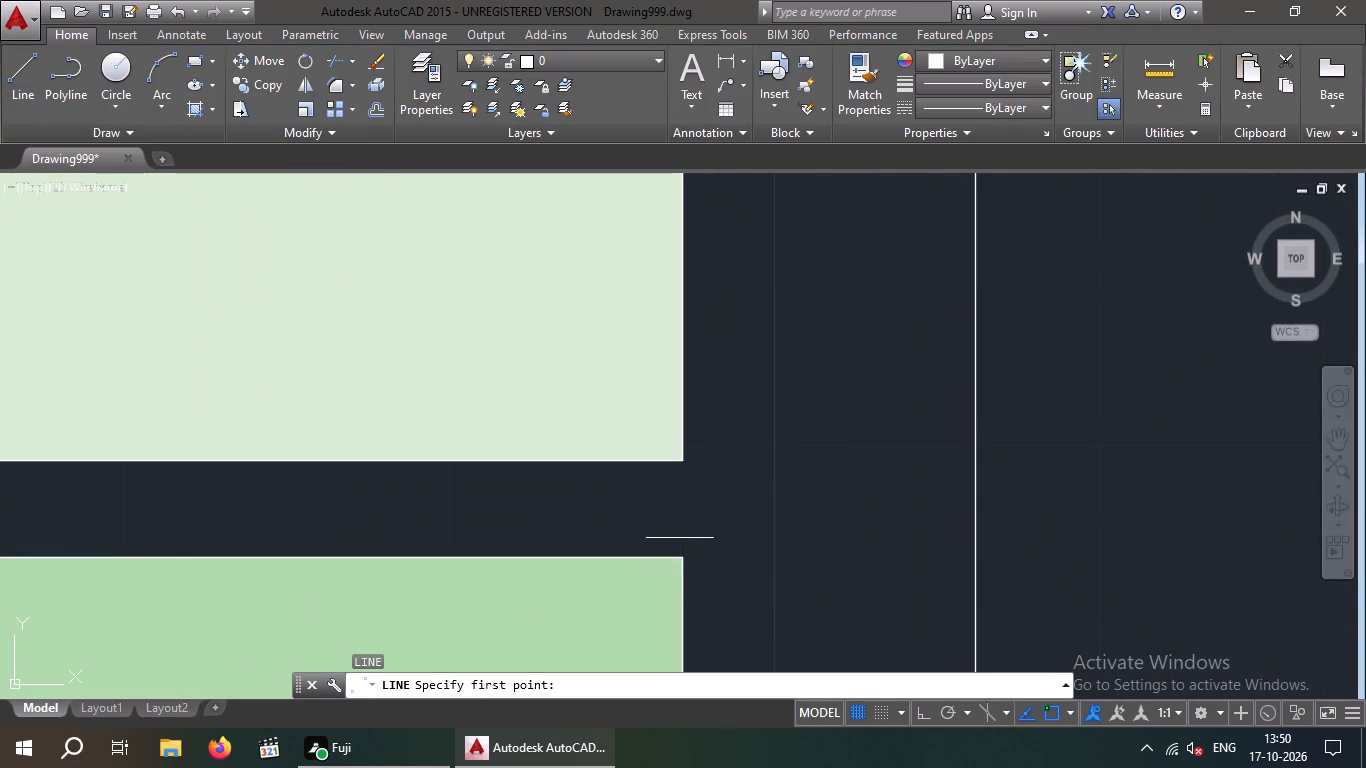
{"action": "left_click", "coordinate": [683, 550]}
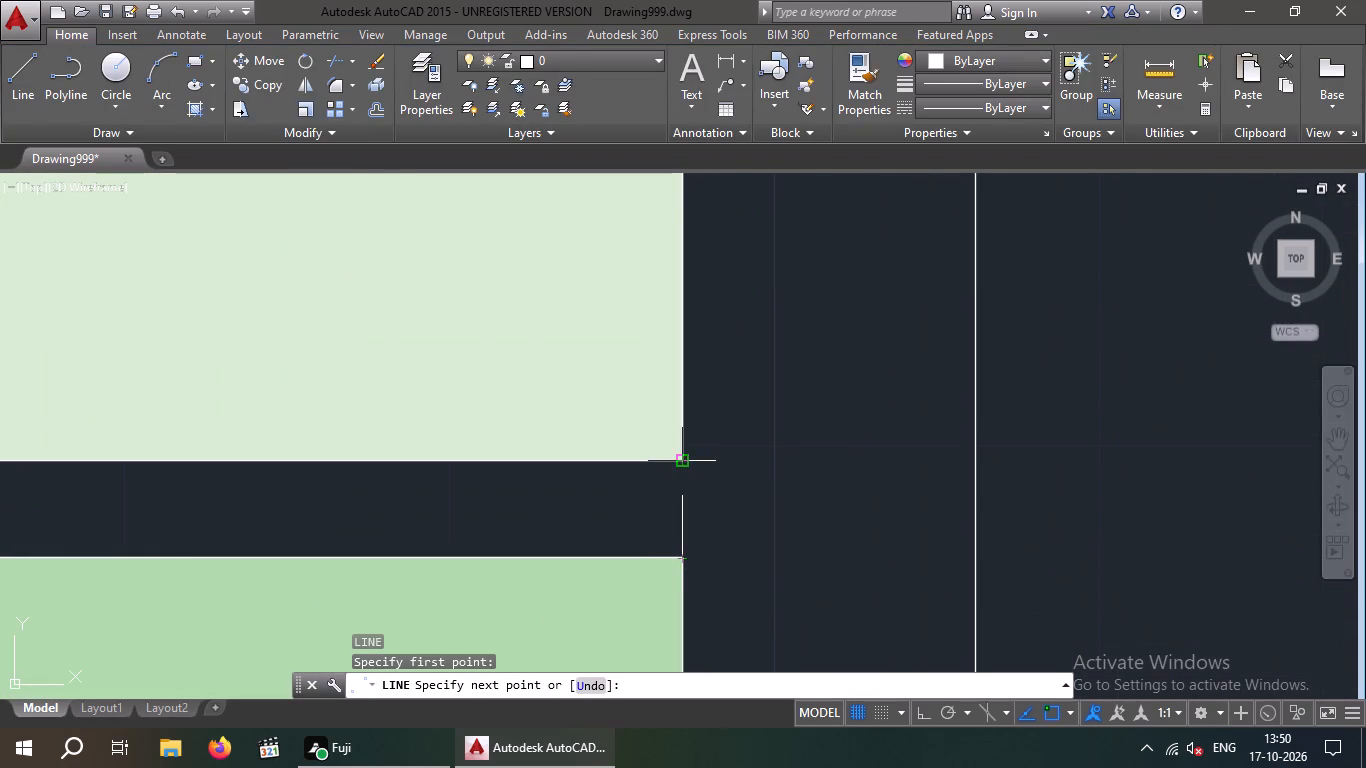
{"action": "left_click", "coordinate": [681, 459]}
{"action": "key", "text": "Escape"}
Fill the short thin band above the left lower wall with a solid hatch in colour 242,113,114.
{"action": "scroll", "coordinate": [802, 420], "scroll_direction": "down", "scroll_amount": 5}
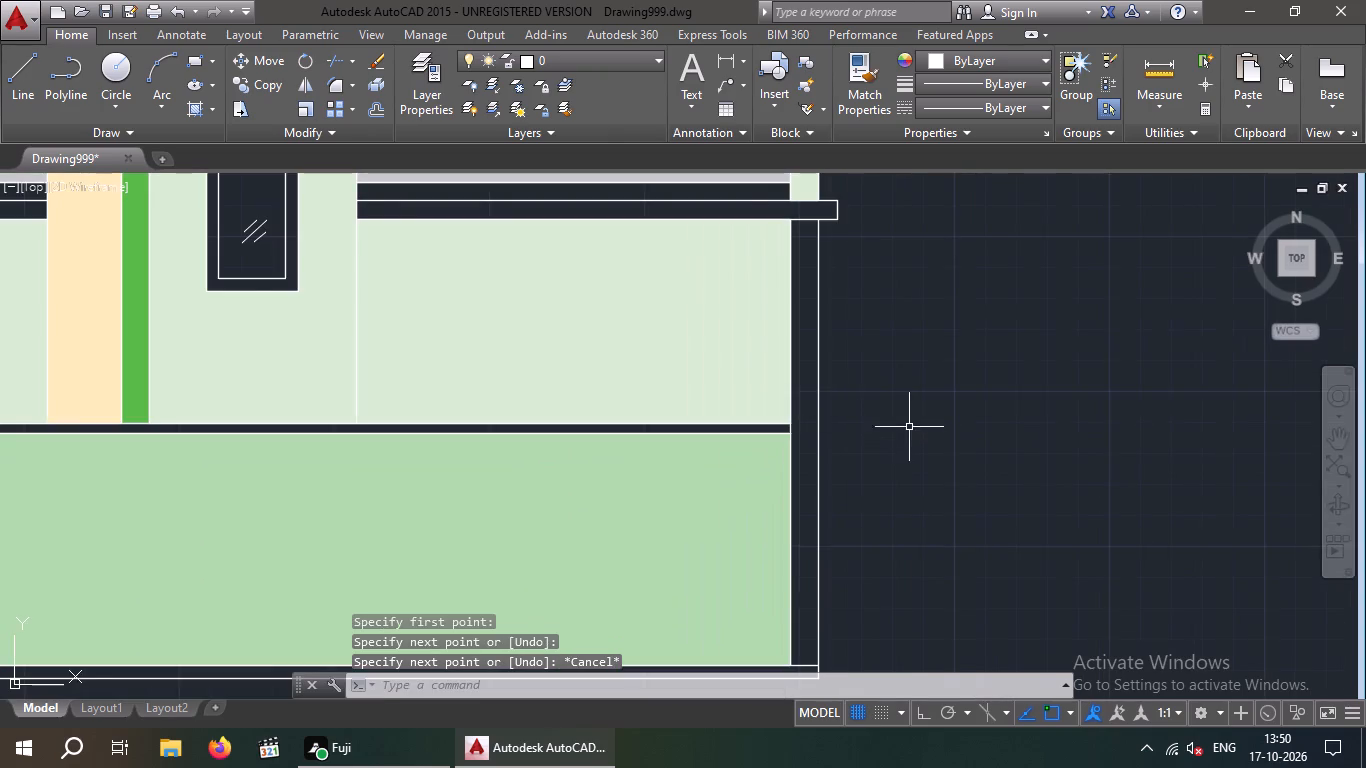
{"action": "middle_click_drag", "start_coordinate": [903, 422], "coordinate": [791, 415]}
{"action": "scroll", "coordinate": [791, 372], "scroll_direction": "down", "scroll_amount": 2}
{"action": "middle_click_drag", "start_coordinate": [820, 394], "coordinate": [915, 389]}
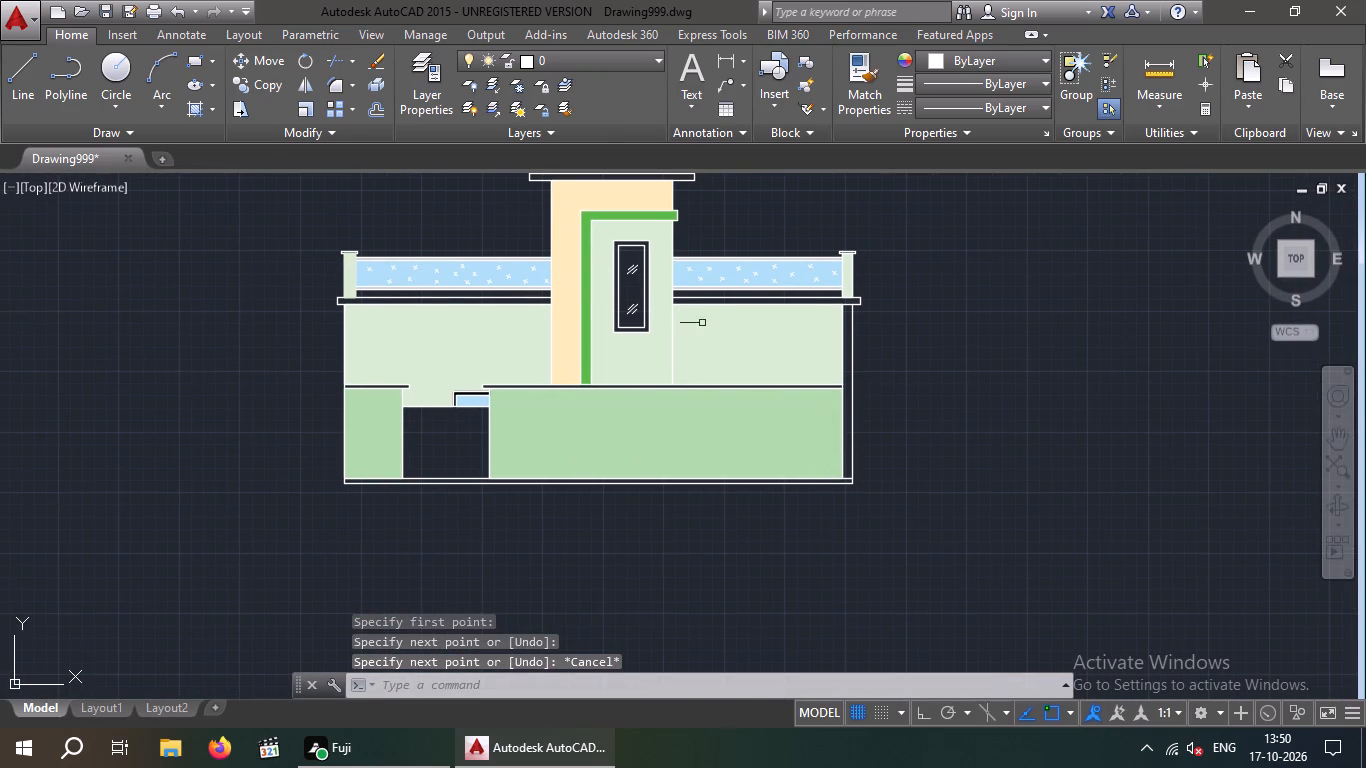
{"action": "left_click", "coordinate": [191, 106]}
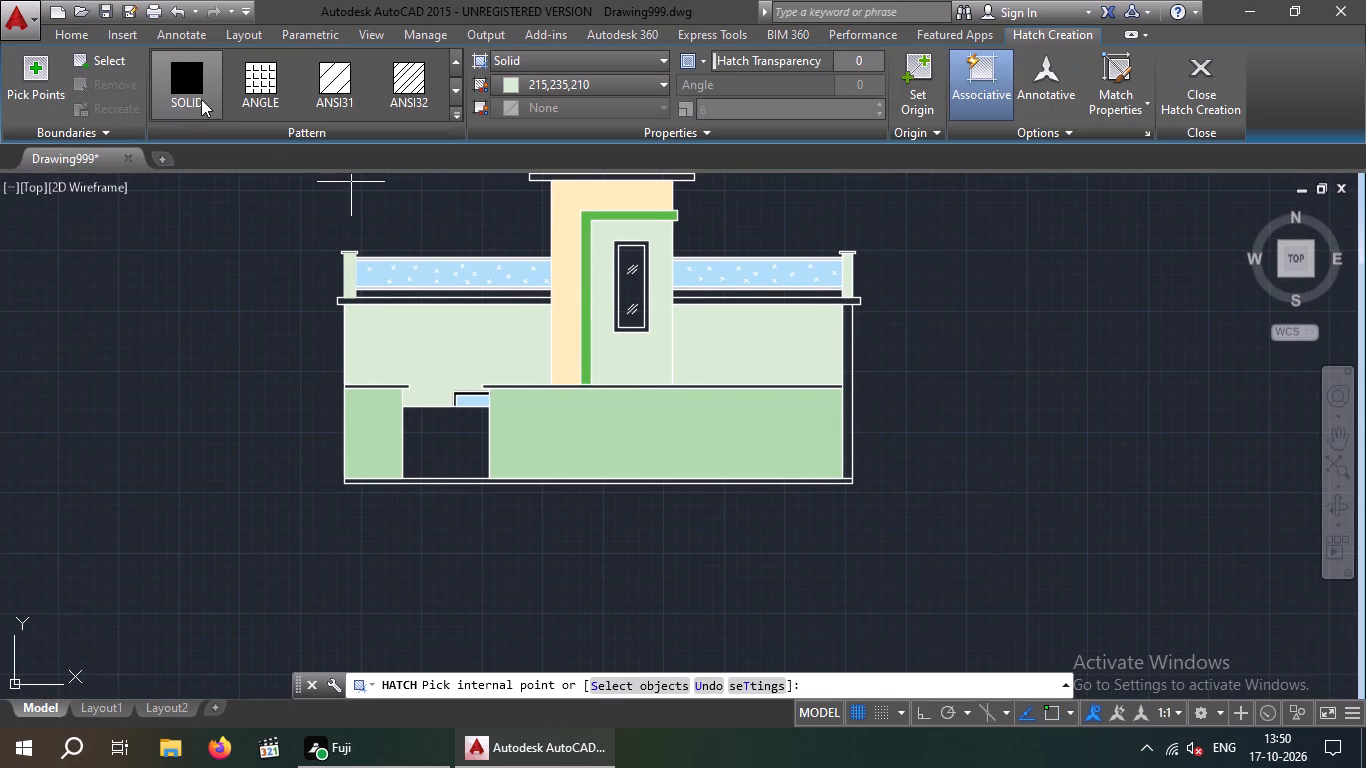
{"action": "left_click", "coordinate": [176, 71]}
{"action": "left_click", "coordinate": [556, 84]}
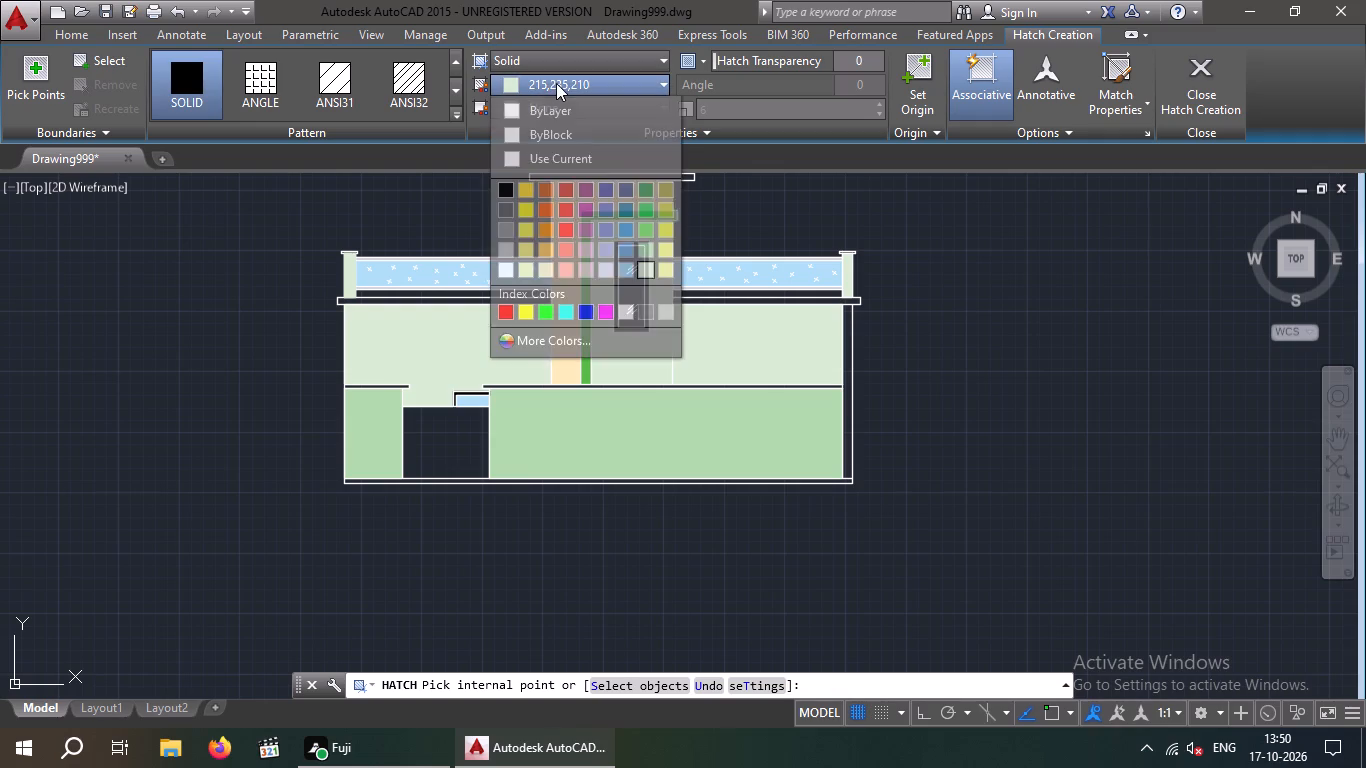
{"action": "left_click", "coordinate": [566, 248]}
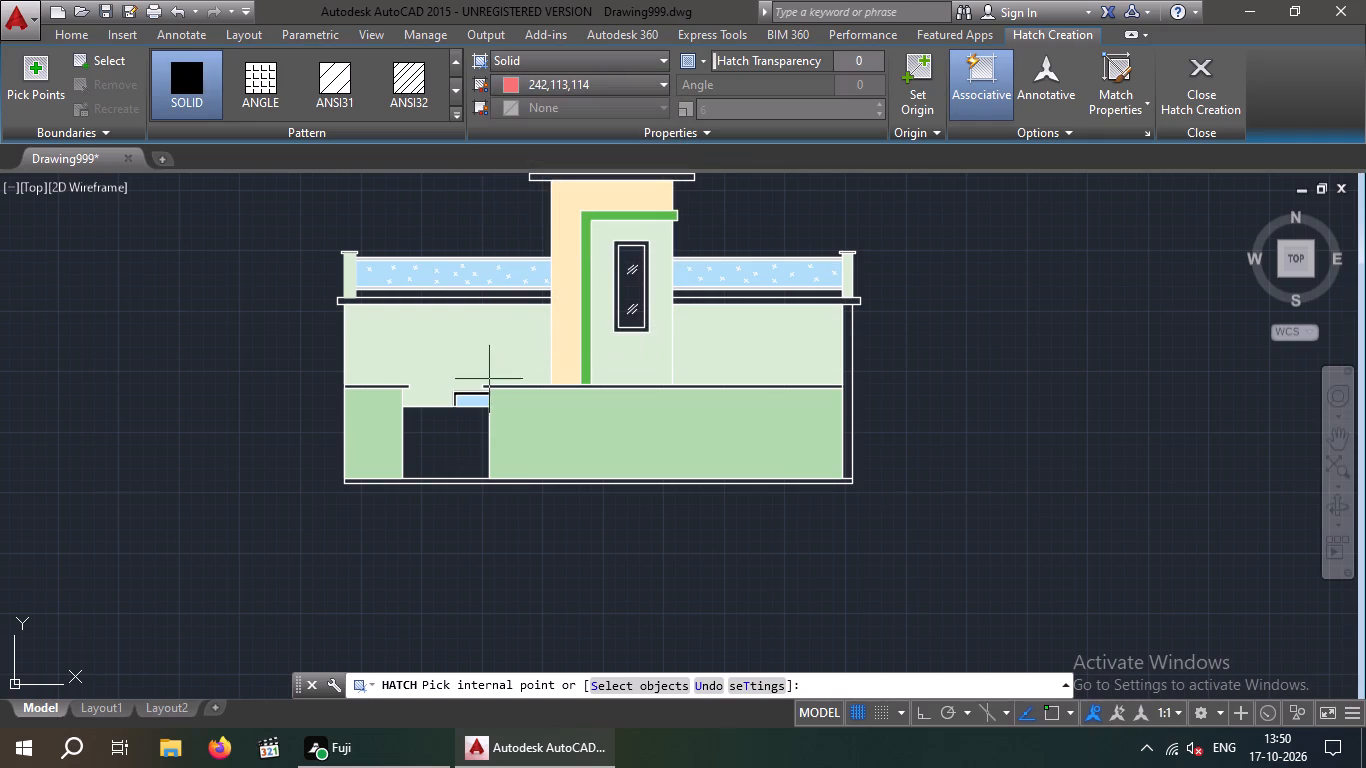
{"action": "scroll", "coordinate": [350, 383], "scroll_direction": "up", "scroll_amount": 4}
{"action": "left_click", "coordinate": [357, 394]}
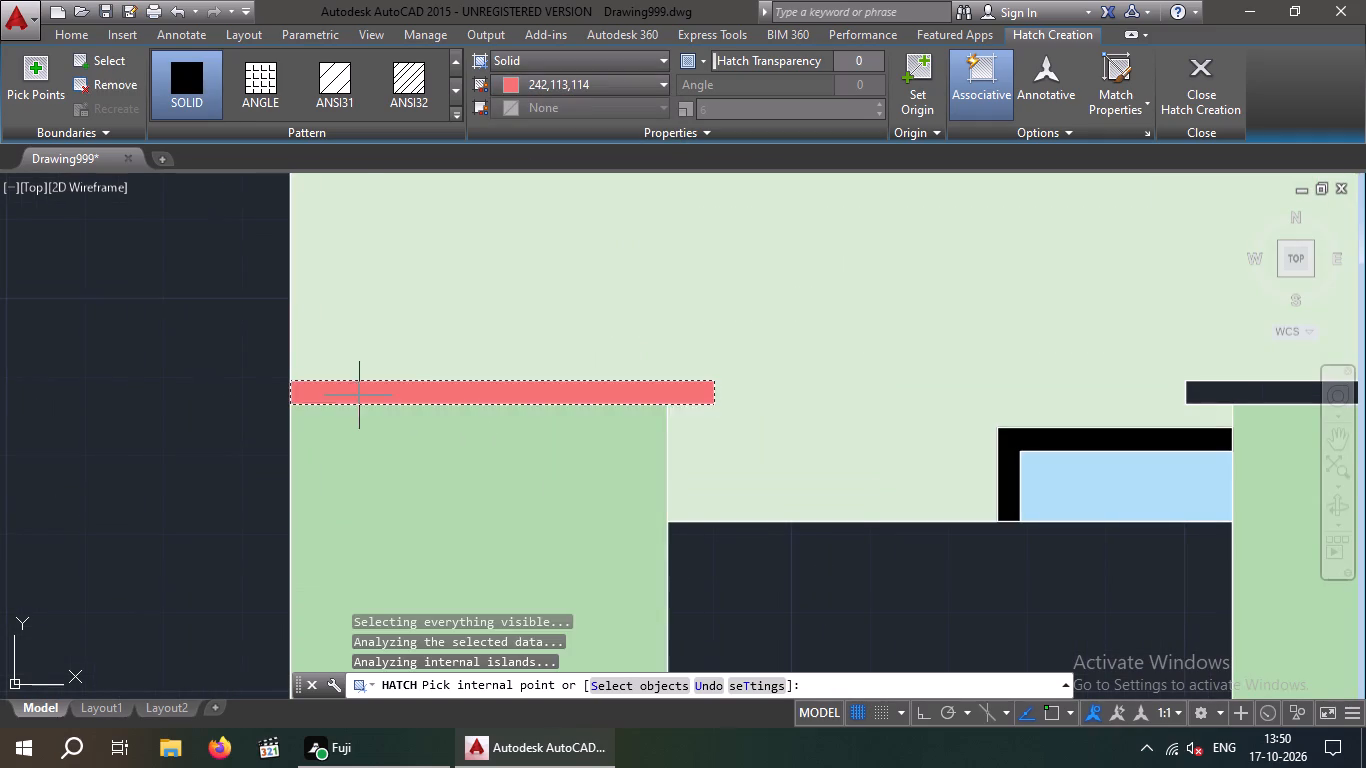
Fill the long thin band above the right lower wall with the same solid 242,113,114 hatch.
{"action": "scroll", "coordinate": [419, 395], "scroll_direction": "down", "scroll_amount": 2}
{"action": "scroll", "coordinate": [811, 399], "scroll_direction": "up", "scroll_amount": 3}
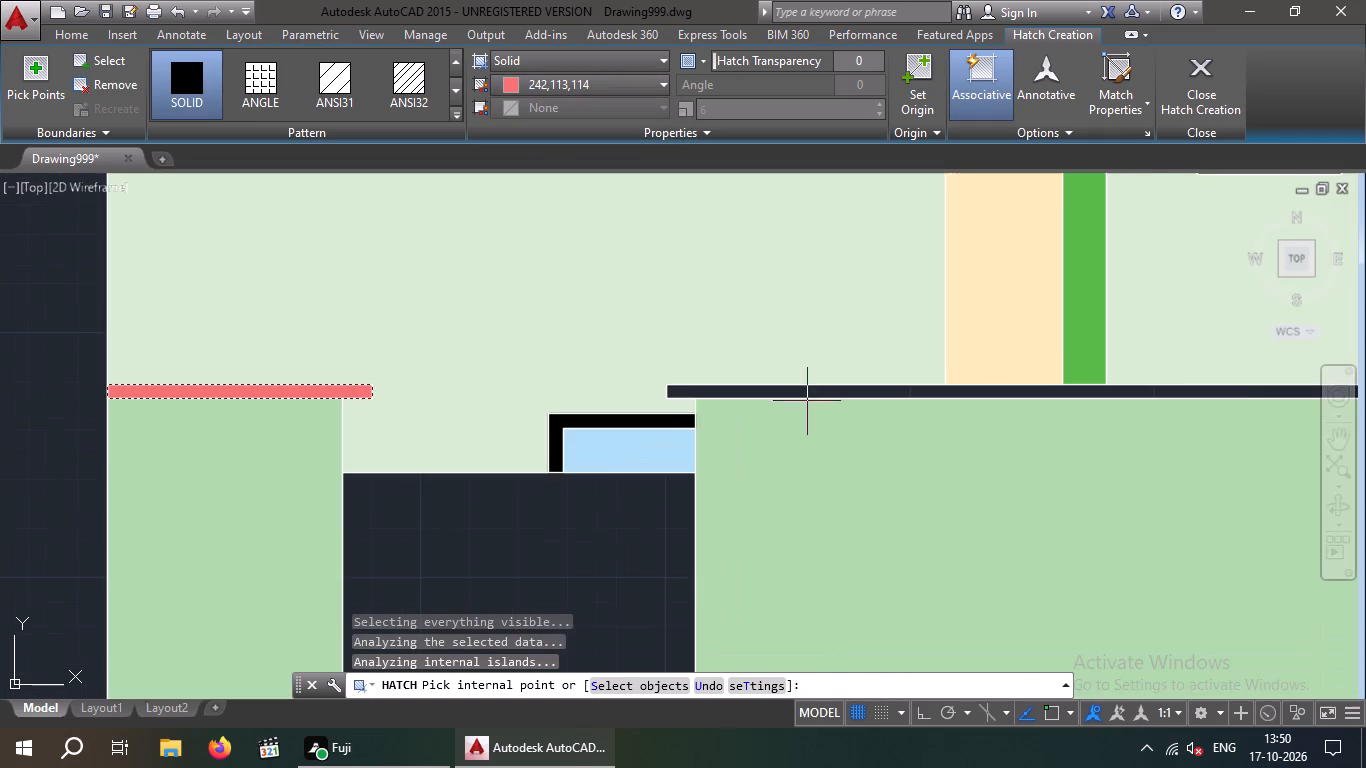
{"action": "scroll", "coordinate": [769, 389], "scroll_direction": "up", "scroll_amount": 2}
{"action": "left_click", "coordinate": [752, 391]}
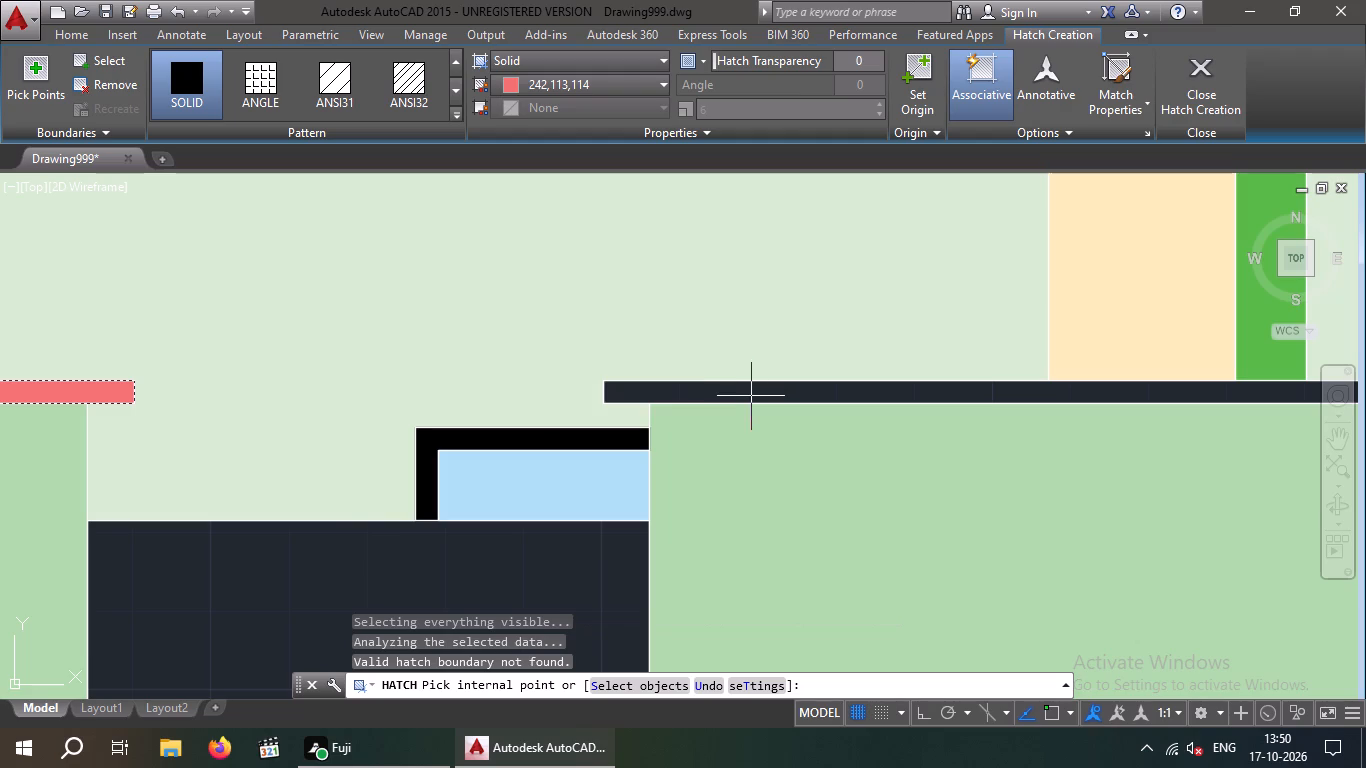
{"action": "left_click", "coordinate": [755, 395]}
{"action": "scroll", "coordinate": [758, 394], "scroll_direction": "down", "scroll_amount": 5}
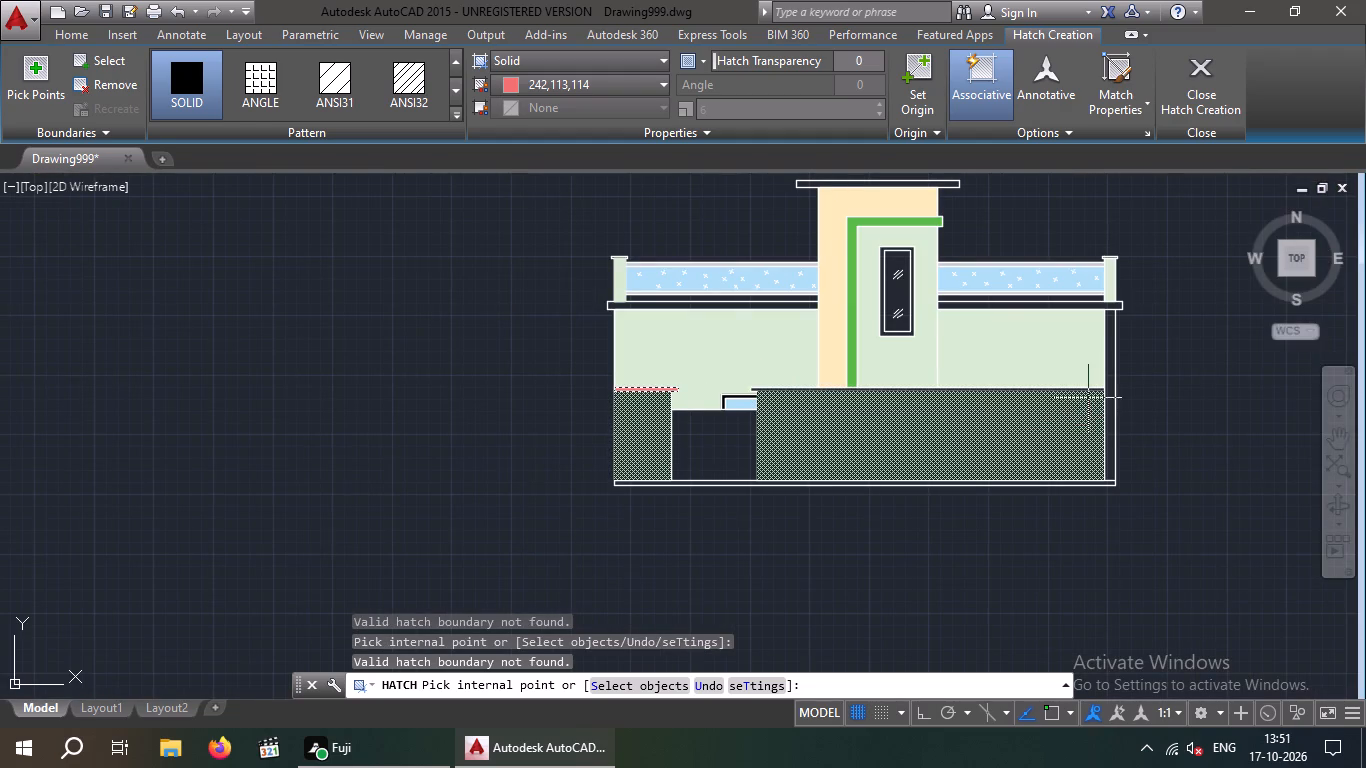
{"action": "scroll", "coordinate": [1089, 388], "scroll_direction": "up", "scroll_amount": 5}
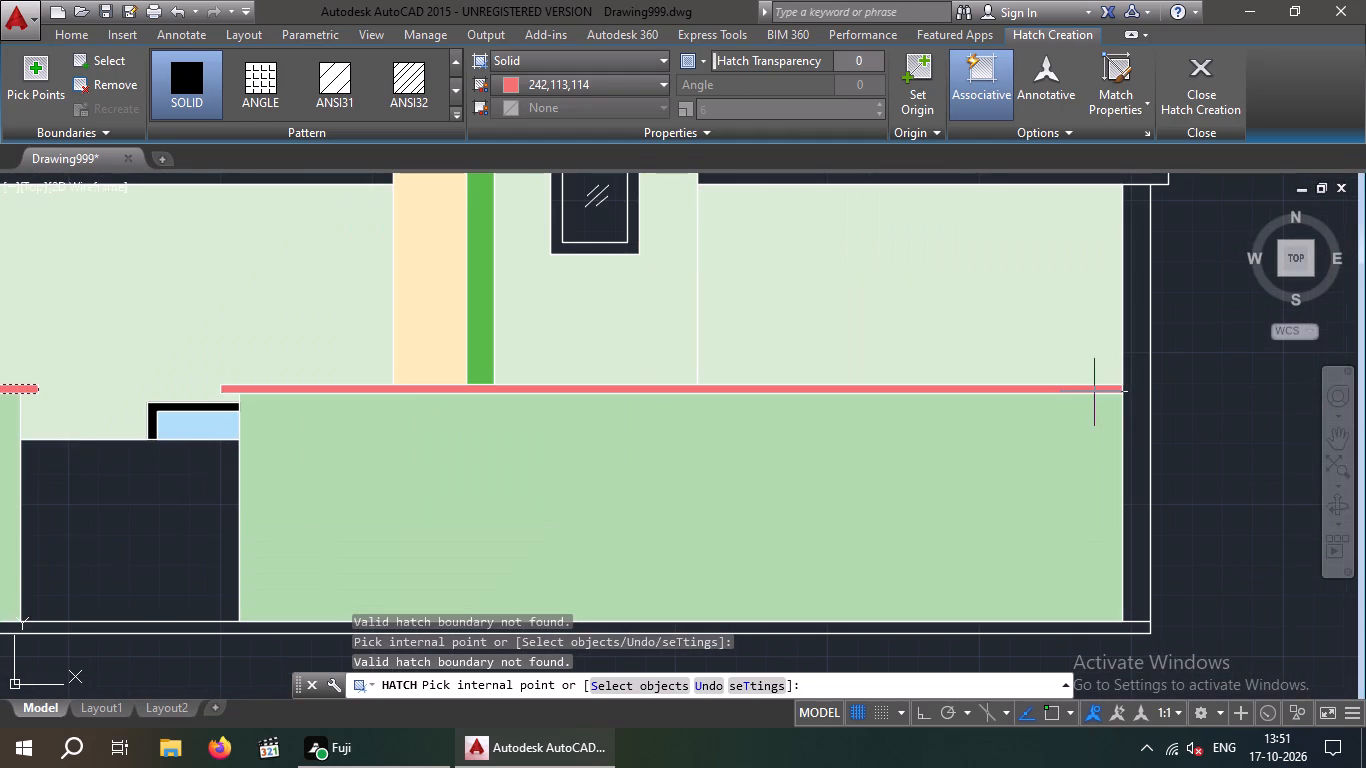
{"action": "left_click", "coordinate": [1094, 390]}
{"action": "key", "text": "Escape"}
Fill the roof slab band on both sides of the tower with a solid hatch in colour 242,113,114.
{"action": "scroll", "coordinate": [952, 420], "scroll_direction": "down", "scroll_amount": 2}
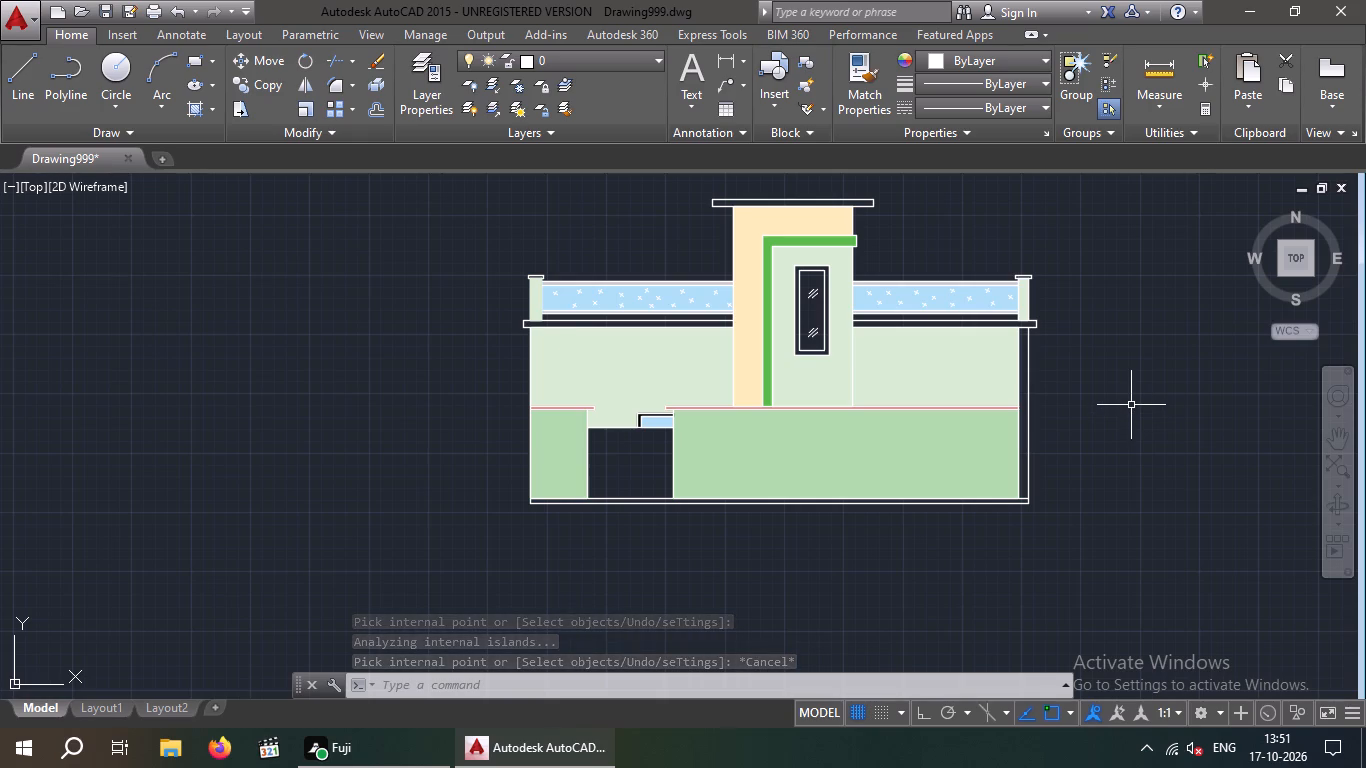
{"action": "left_click", "coordinate": [191, 111]}
{"action": "left_click", "coordinate": [567, 86]}
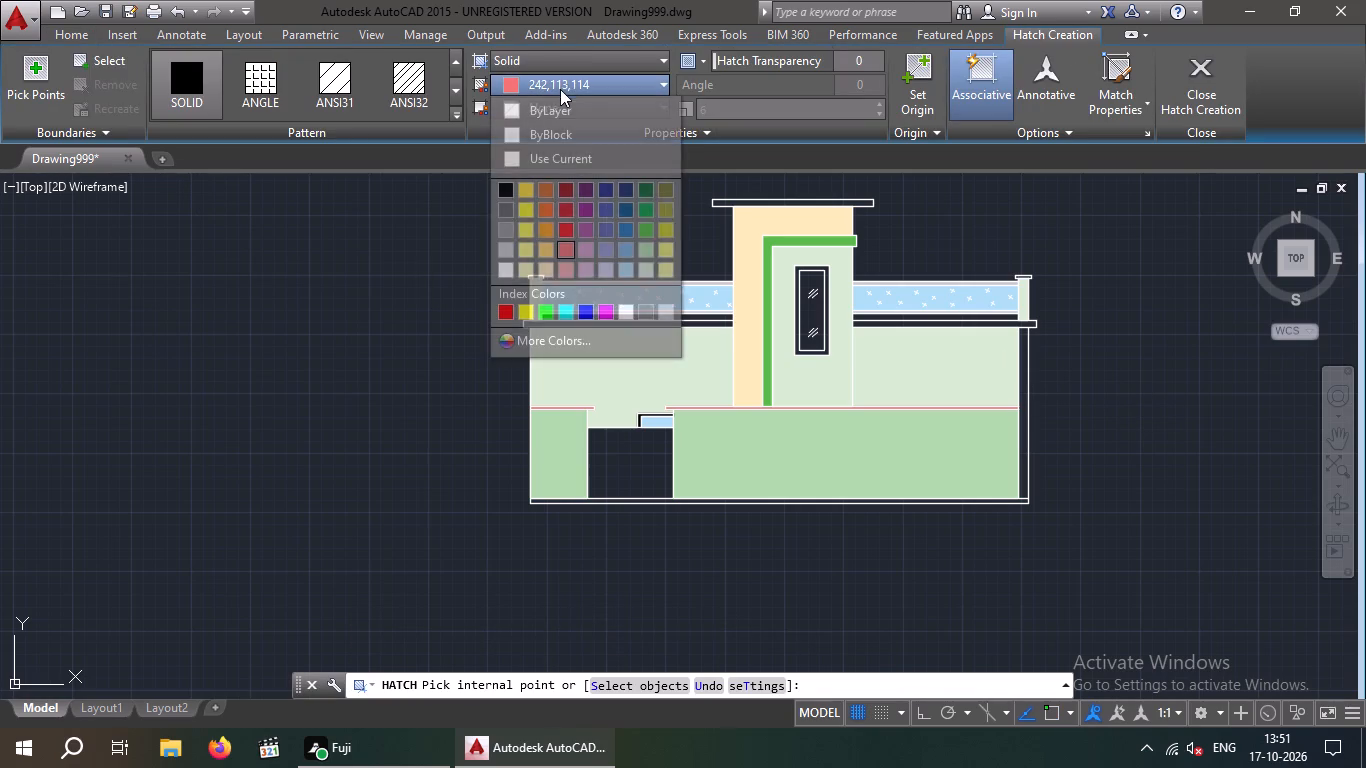
{"action": "left_click", "coordinate": [560, 251]}
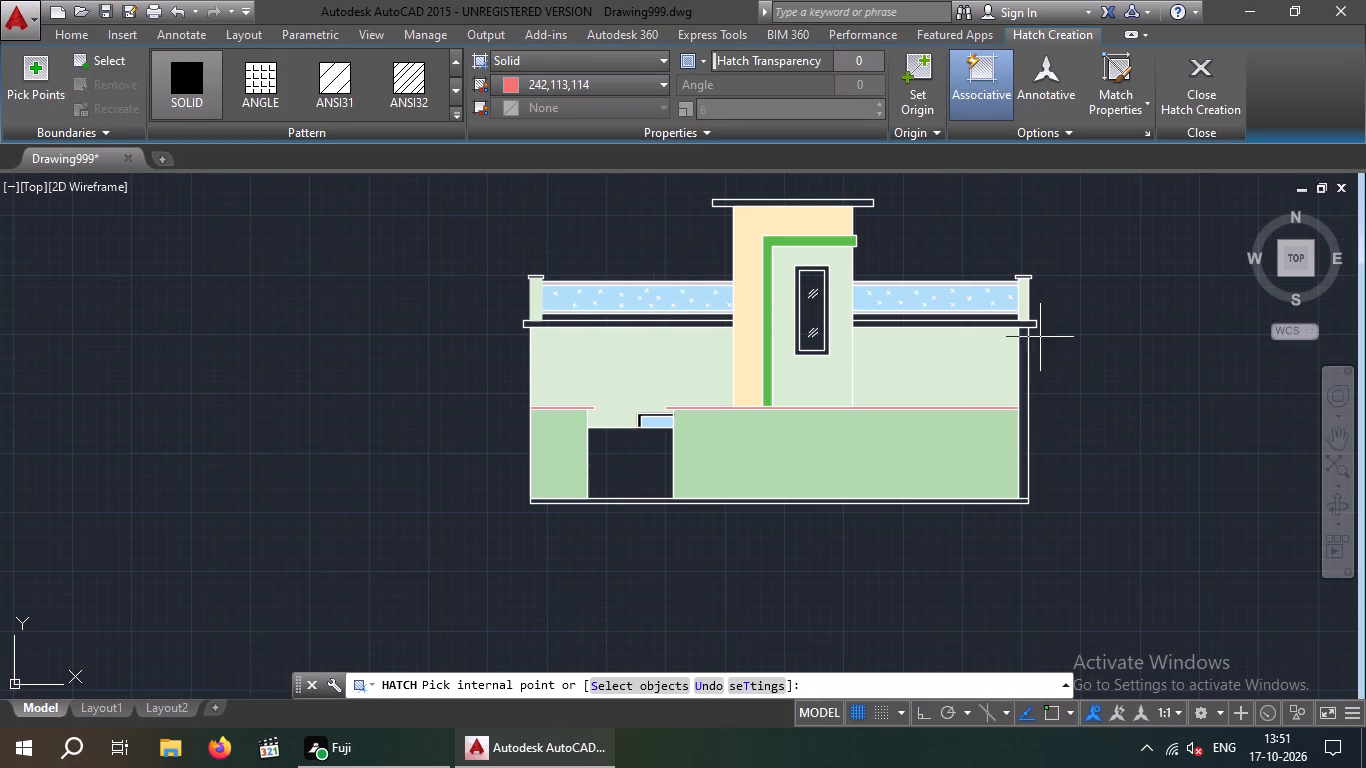
{"action": "scroll", "coordinate": [1016, 329], "scroll_direction": "up", "scroll_amount": 7}
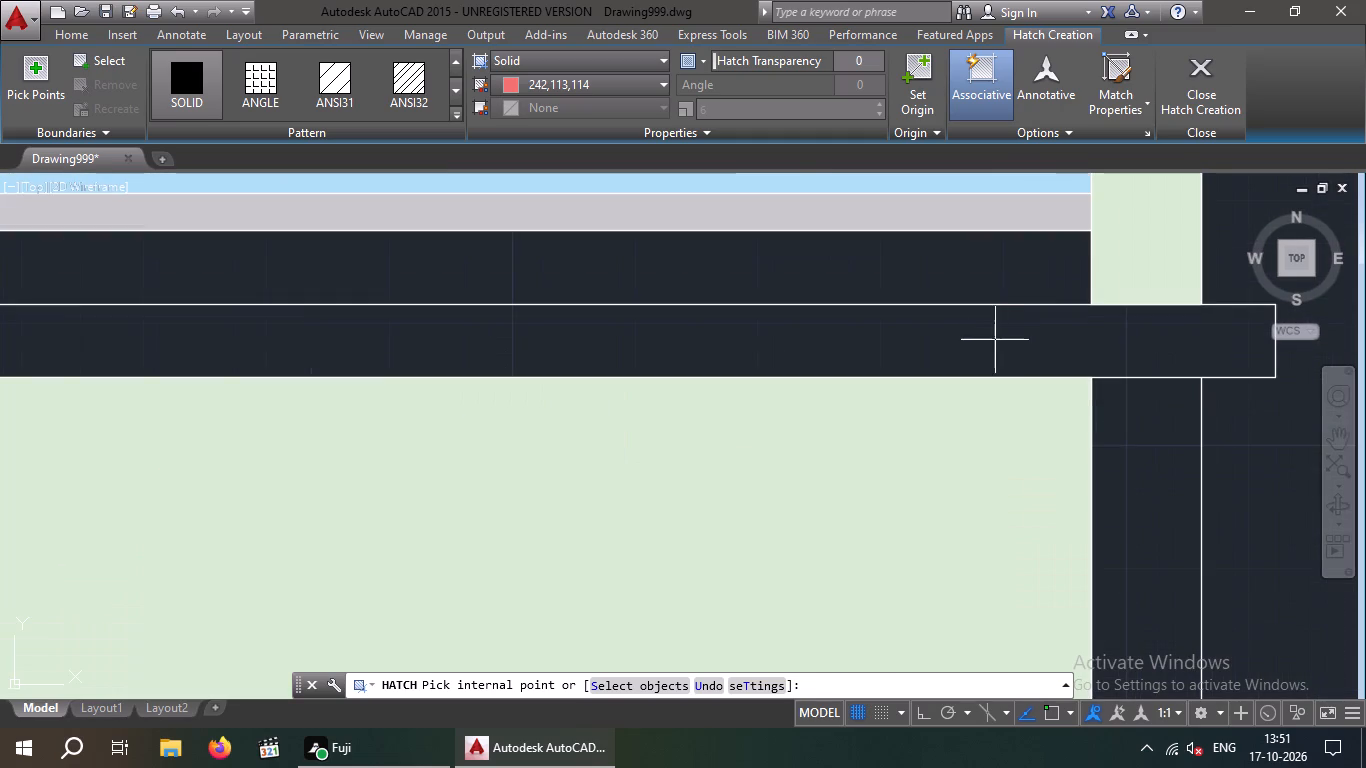
{"action": "left_click", "coordinate": [995, 340]}
{"action": "scroll", "coordinate": [998, 337], "scroll_direction": "down", "scroll_amount": 5}
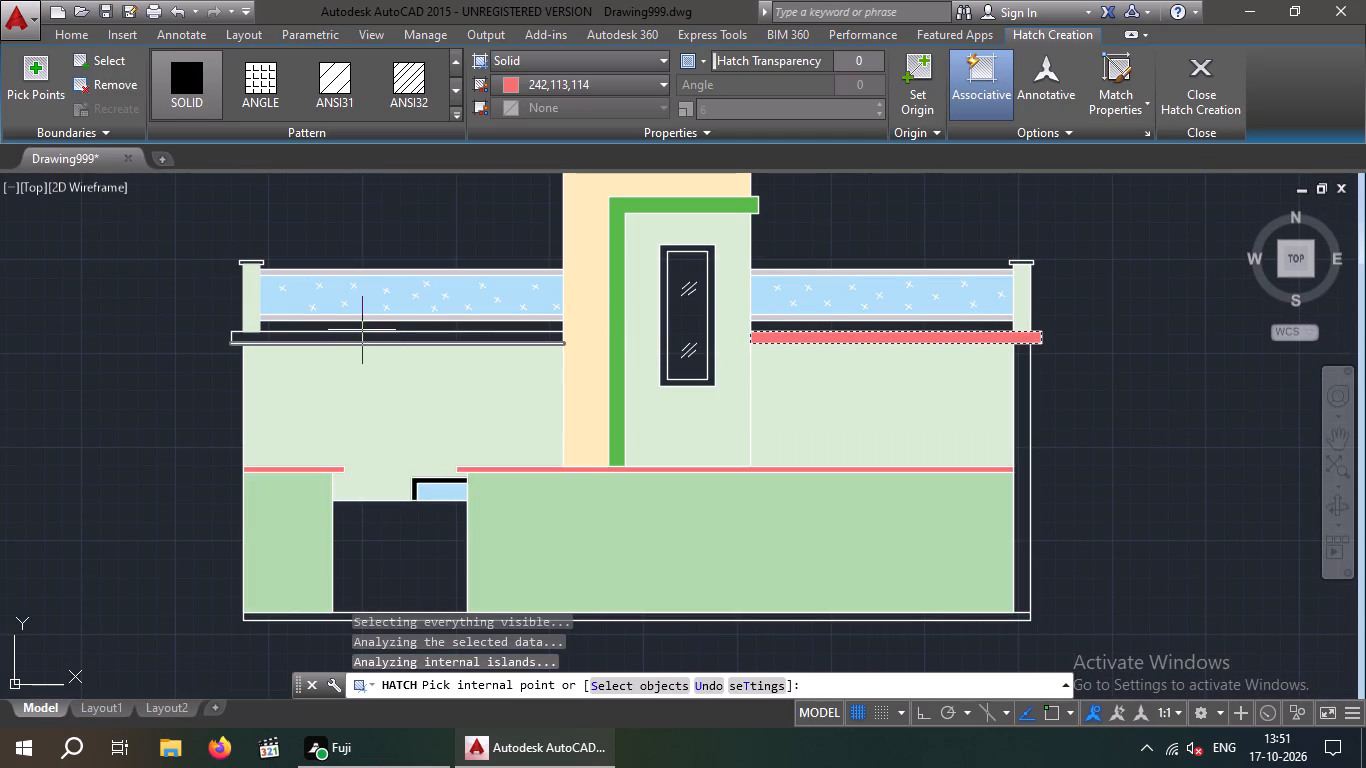
{"action": "scroll", "coordinate": [366, 330], "scroll_direction": "up", "scroll_amount": 4}
{"action": "left_click", "coordinate": [389, 363]}
{"action": "scroll", "coordinate": [398, 367], "scroll_direction": "down", "scroll_amount": 6}
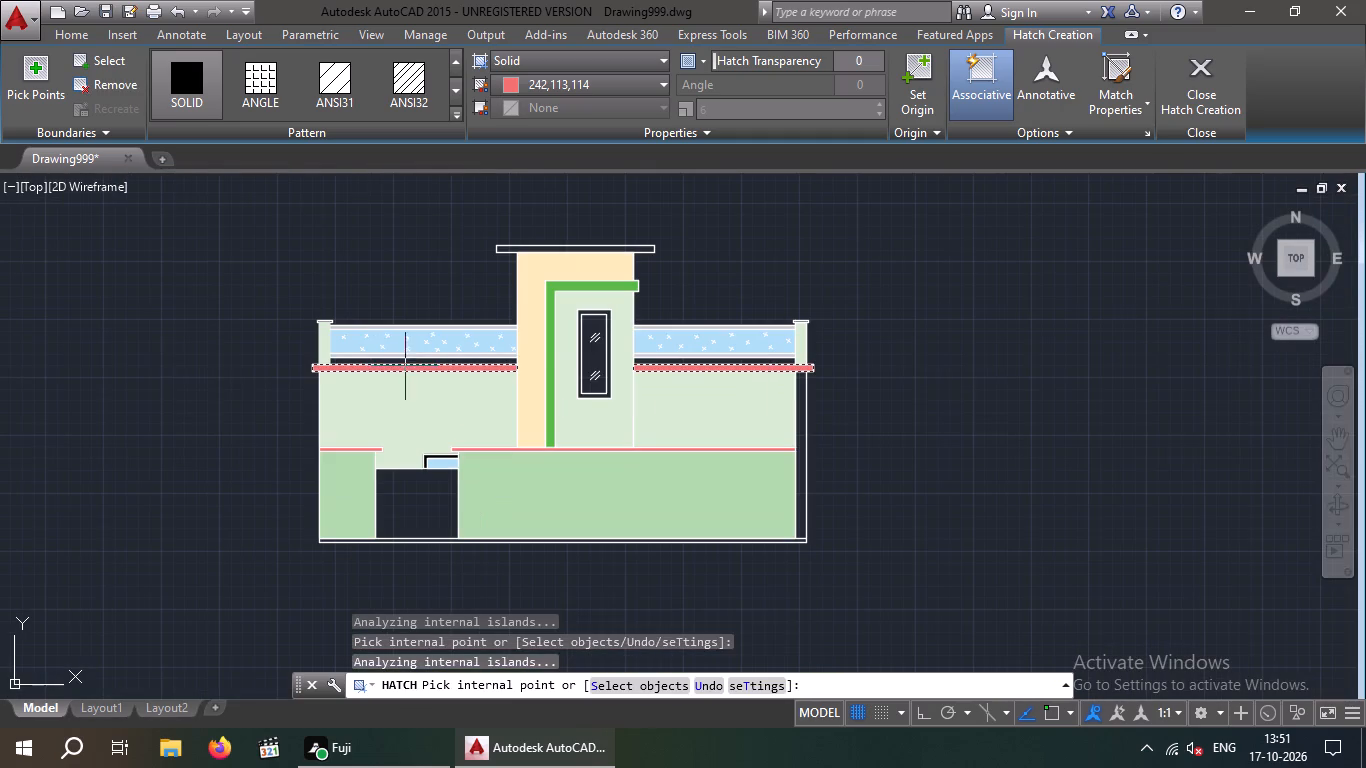
{"action": "key", "text": "Escape"}
{"action": "middle_click_drag", "start_coordinate": [204, 358], "coordinate": [266, 326]}
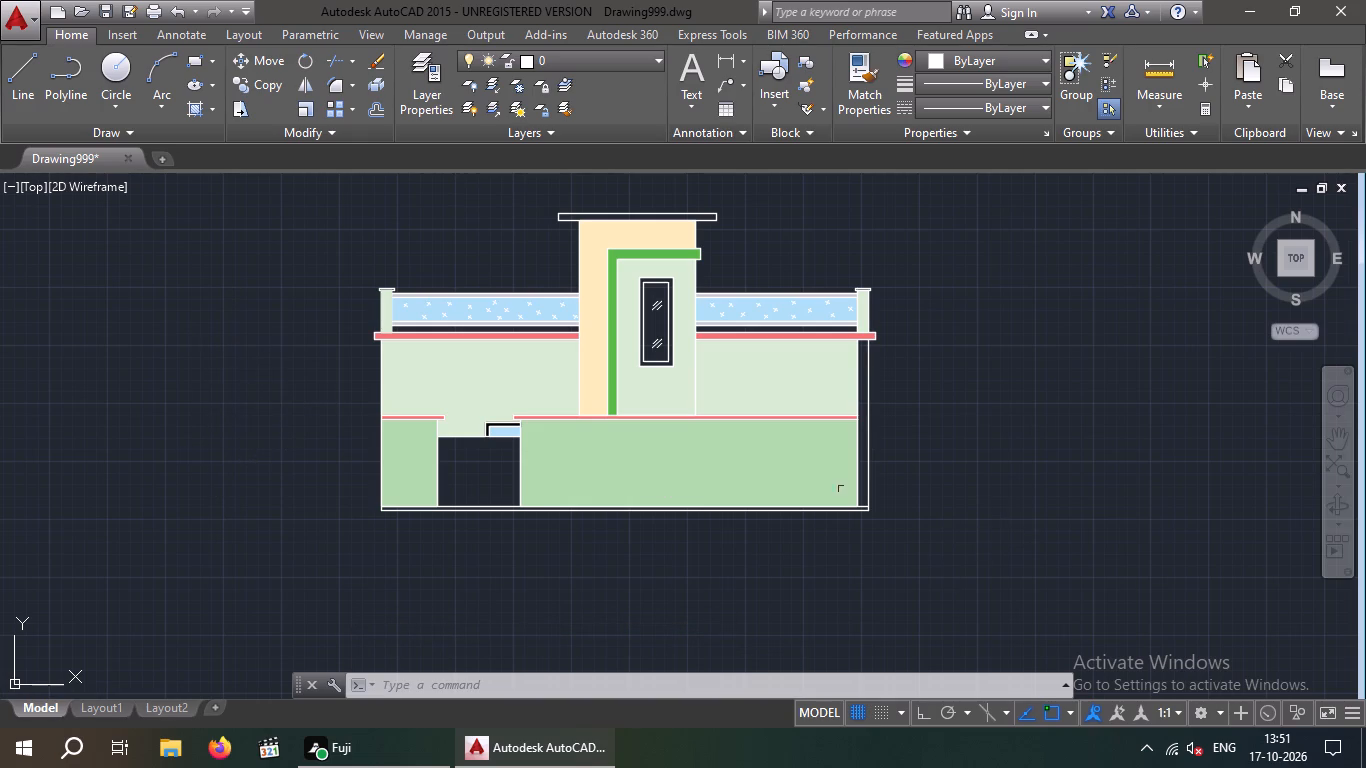
Fill the slab capping the tower with a solid hatch in colour 242,113,114.
{"action": "left_click", "coordinate": [191, 109]}
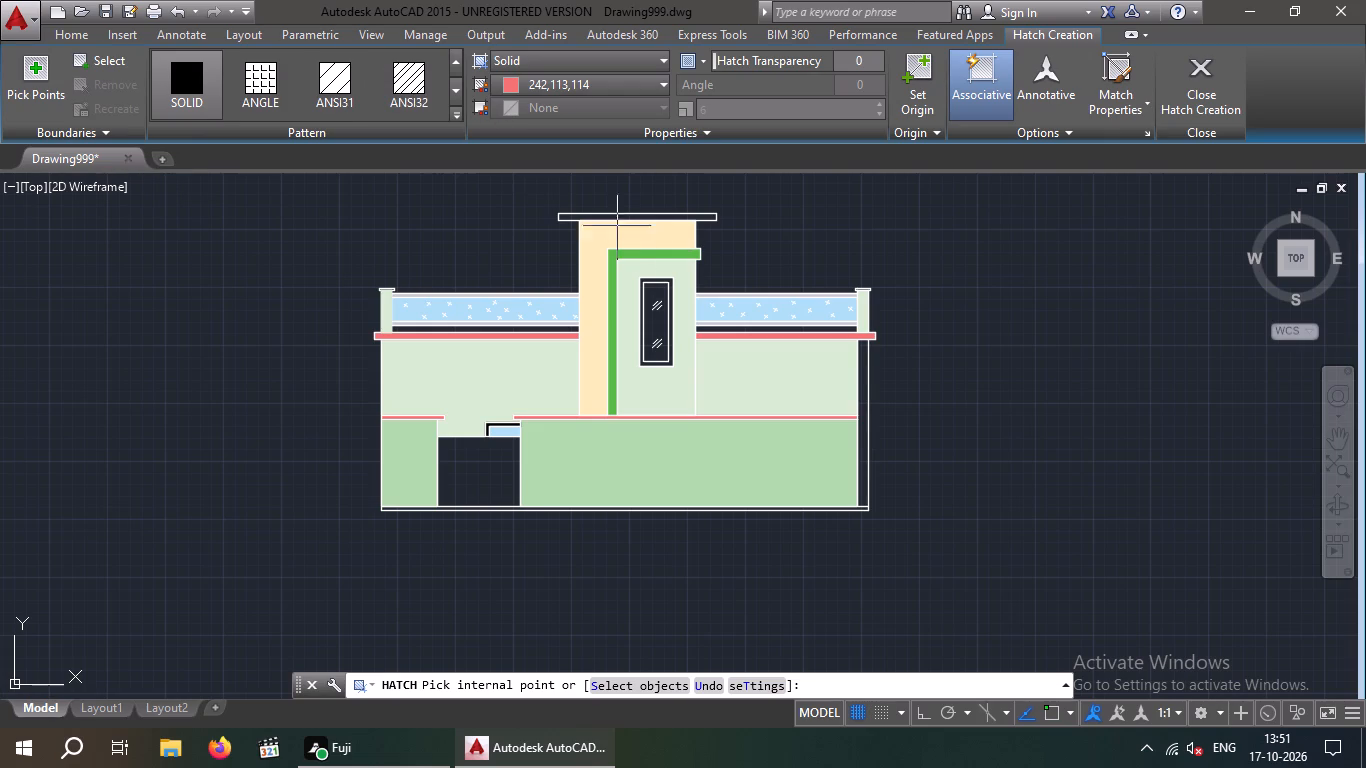
{"action": "left_click", "coordinate": [171, 74]}
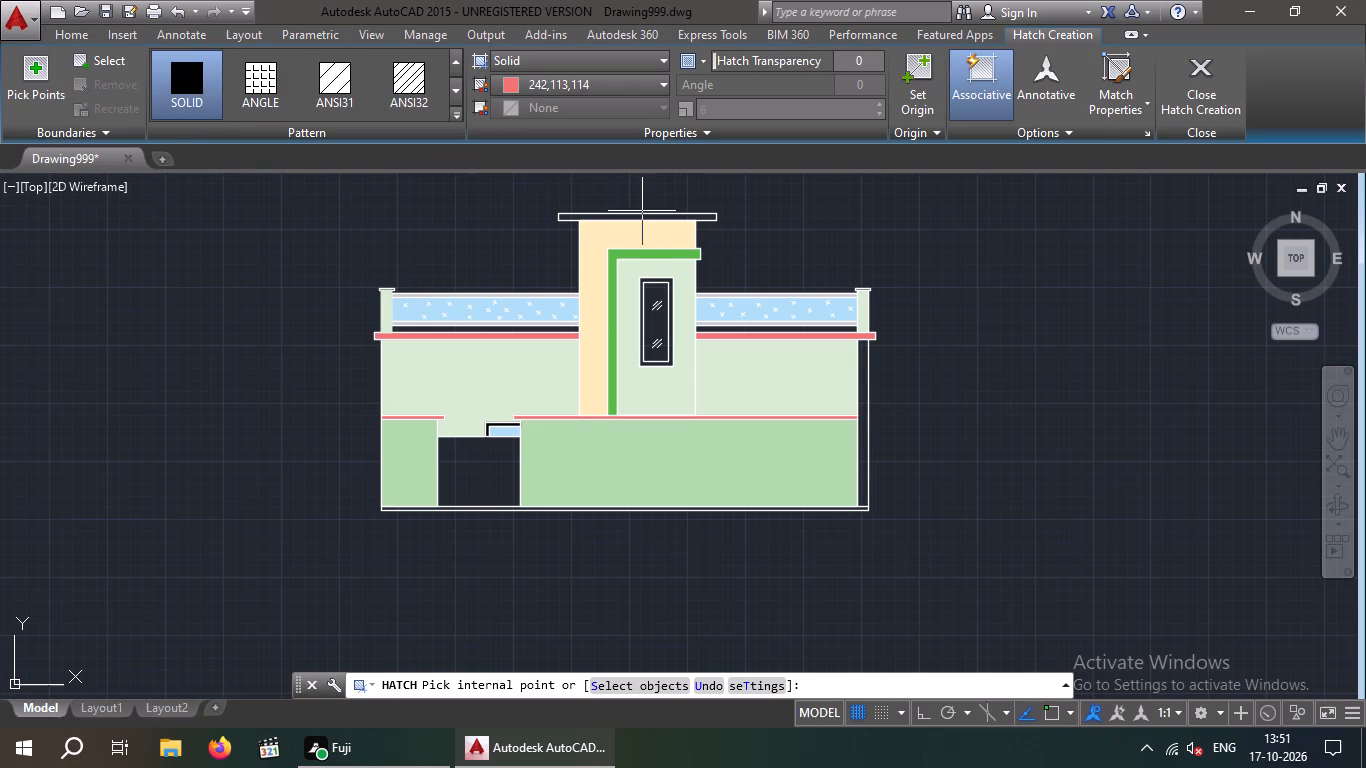
{"action": "scroll", "coordinate": [642, 211], "scroll_direction": "up", "scroll_amount": 3}
{"action": "left_click", "coordinate": [650, 236]}
{"action": "scroll", "coordinate": [658, 223], "scroll_direction": "down", "scroll_amount": 2}
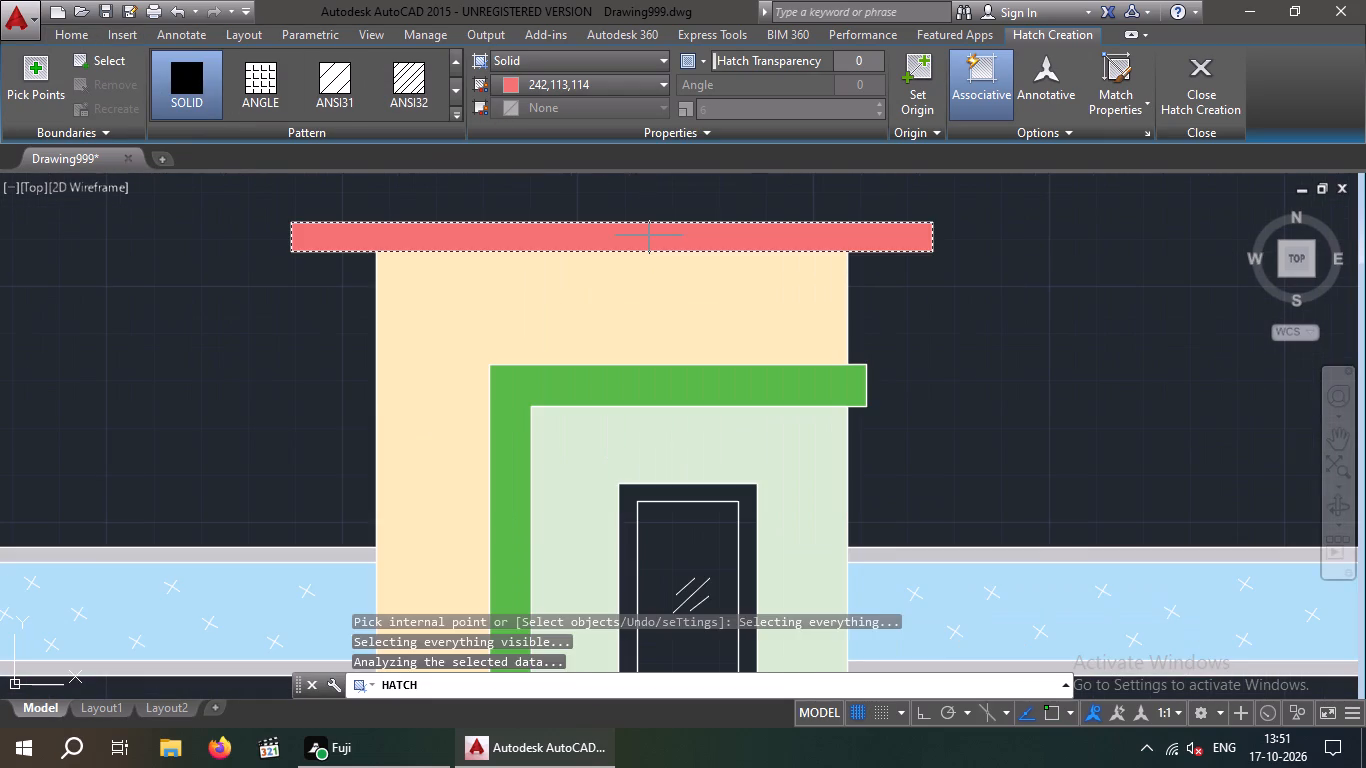
{"action": "scroll", "coordinate": [658, 223], "scroll_direction": "down", "scroll_amount": 1}
{"action": "scroll", "coordinate": [956, 301], "scroll_direction": "down", "scroll_amount": 3}
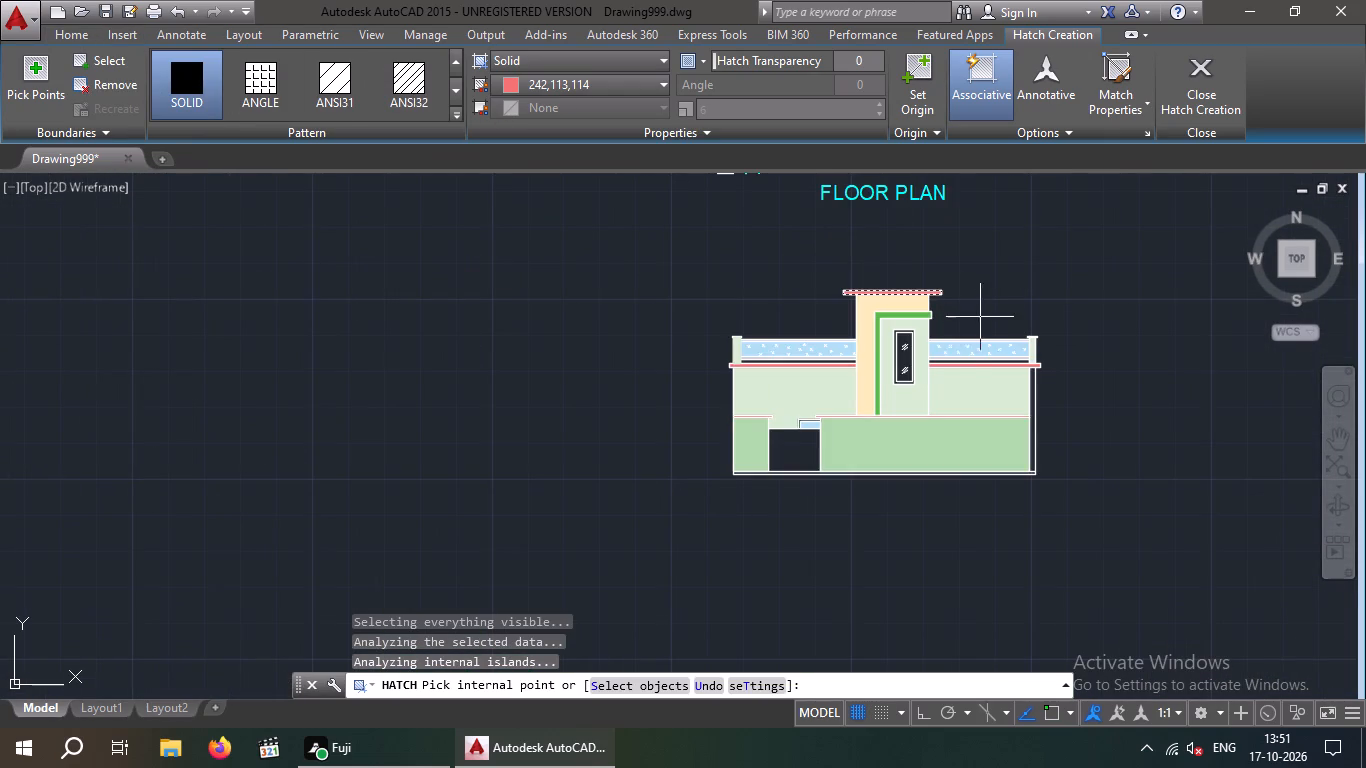
{"action": "key", "text": "Escape"}
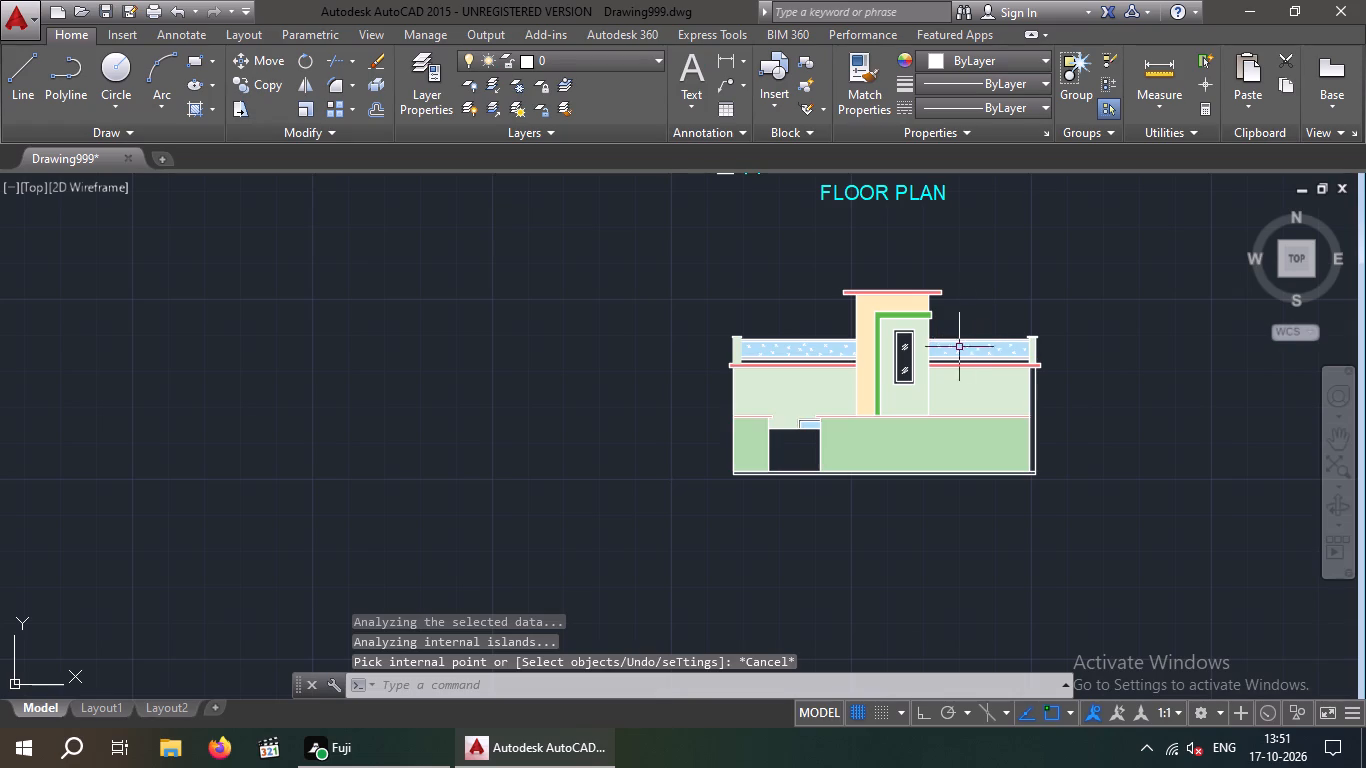
Save the drawing.
{"action": "key", "text": "ctrl+s"}
{"action": "key", "text": "ctrl+s"}
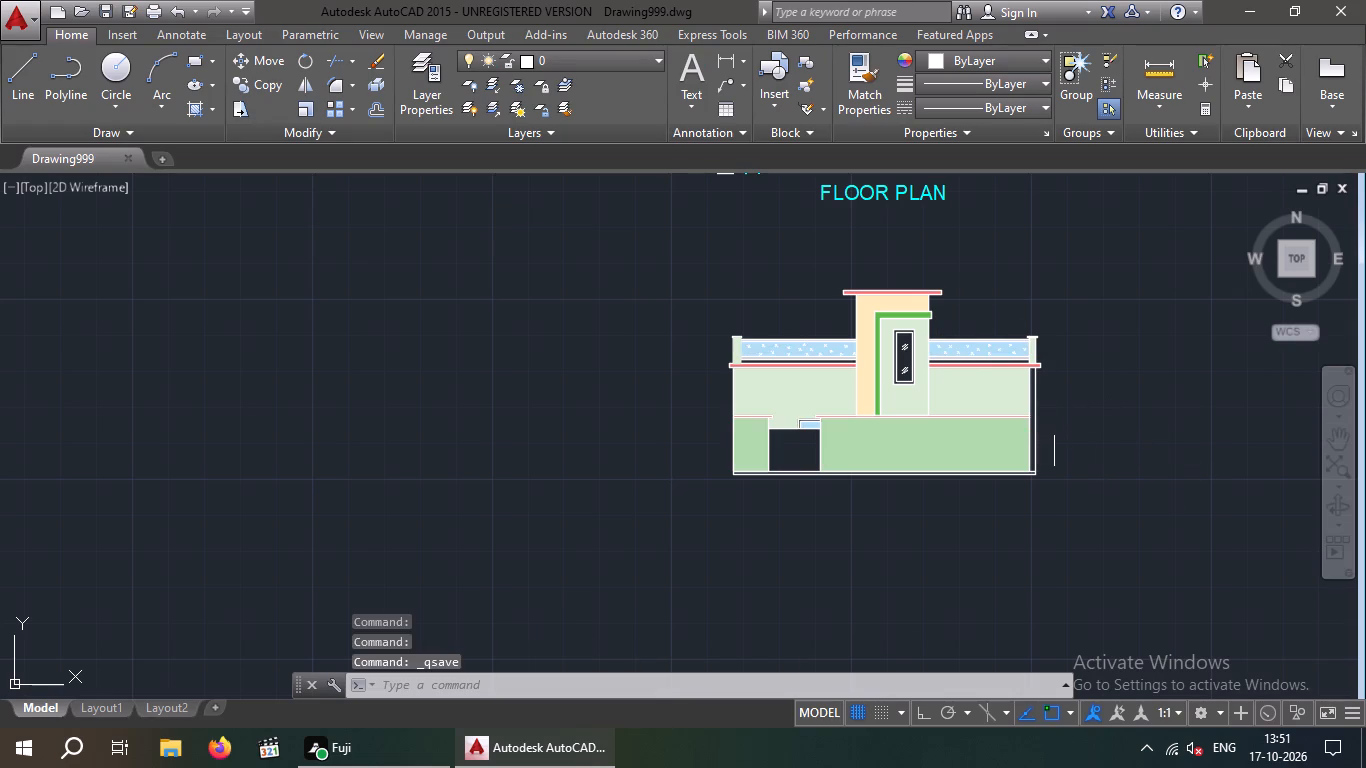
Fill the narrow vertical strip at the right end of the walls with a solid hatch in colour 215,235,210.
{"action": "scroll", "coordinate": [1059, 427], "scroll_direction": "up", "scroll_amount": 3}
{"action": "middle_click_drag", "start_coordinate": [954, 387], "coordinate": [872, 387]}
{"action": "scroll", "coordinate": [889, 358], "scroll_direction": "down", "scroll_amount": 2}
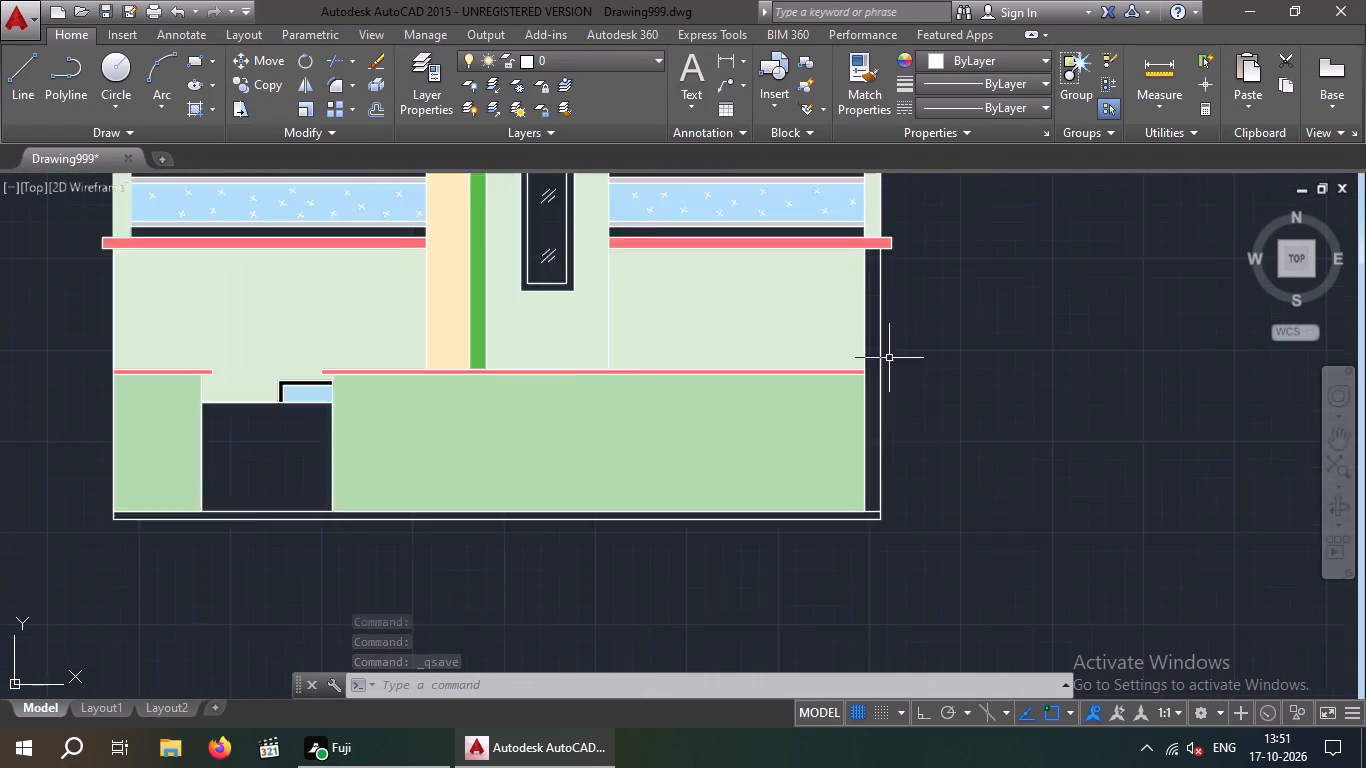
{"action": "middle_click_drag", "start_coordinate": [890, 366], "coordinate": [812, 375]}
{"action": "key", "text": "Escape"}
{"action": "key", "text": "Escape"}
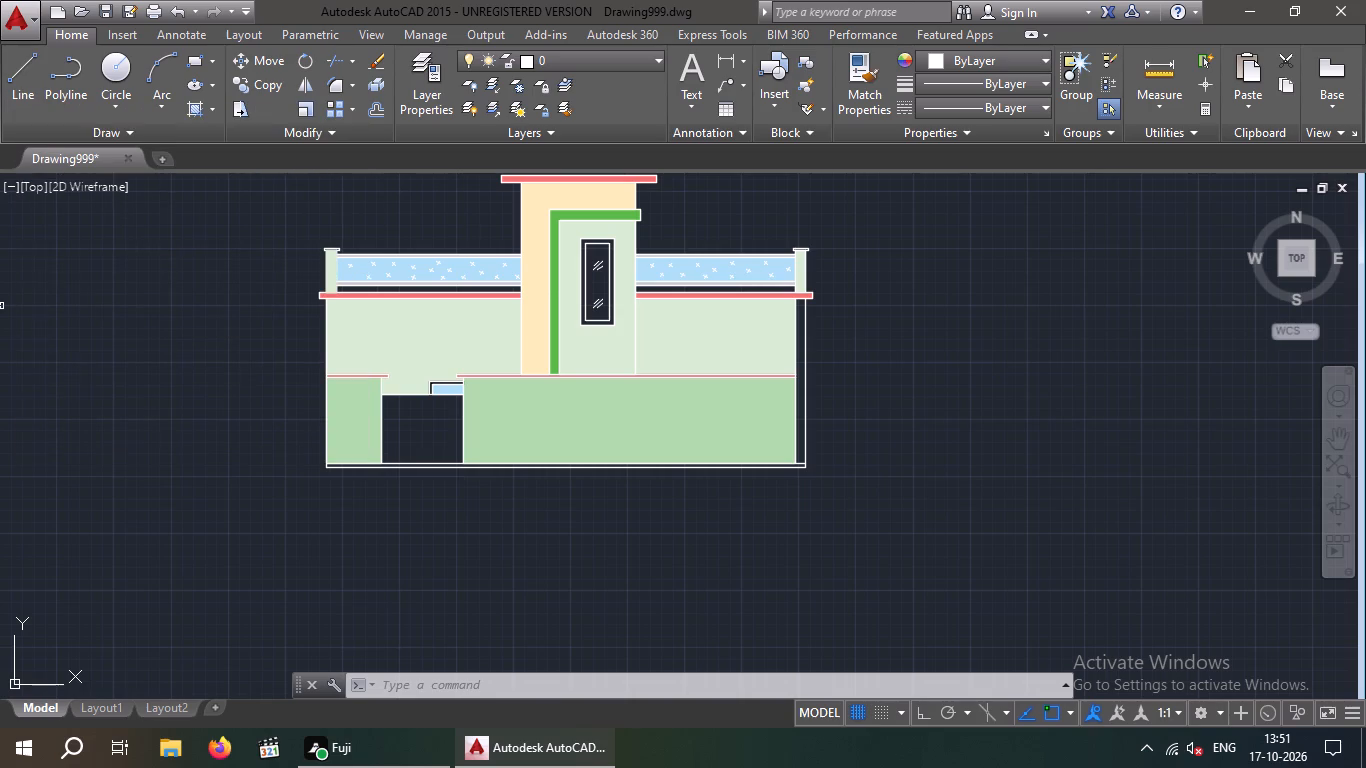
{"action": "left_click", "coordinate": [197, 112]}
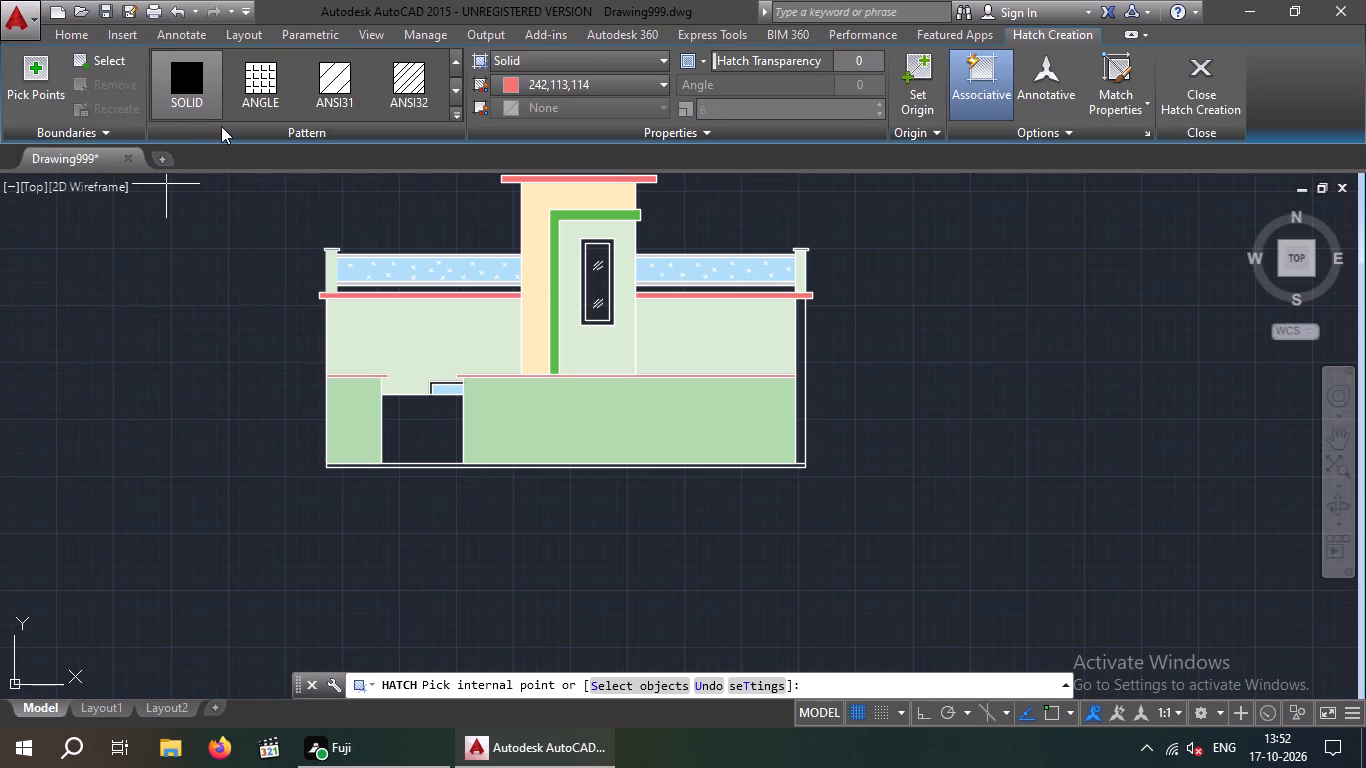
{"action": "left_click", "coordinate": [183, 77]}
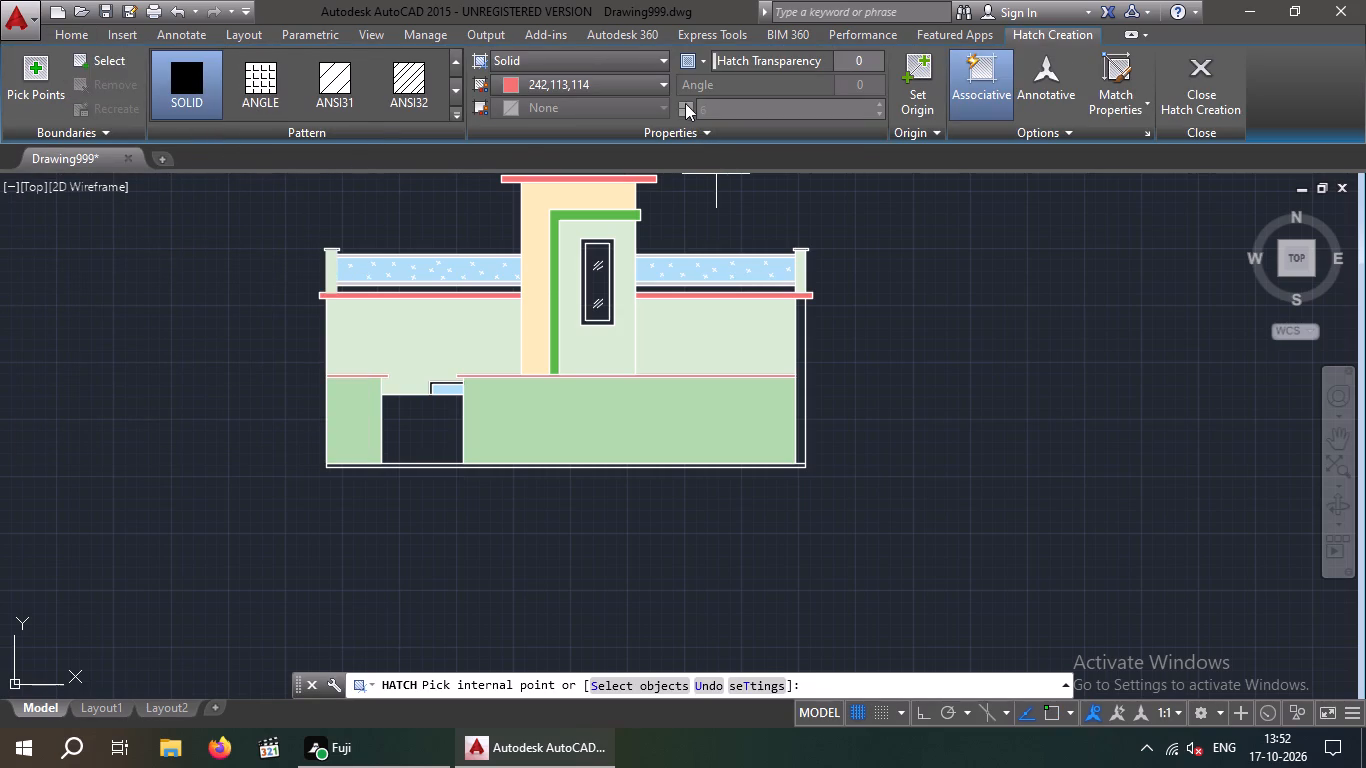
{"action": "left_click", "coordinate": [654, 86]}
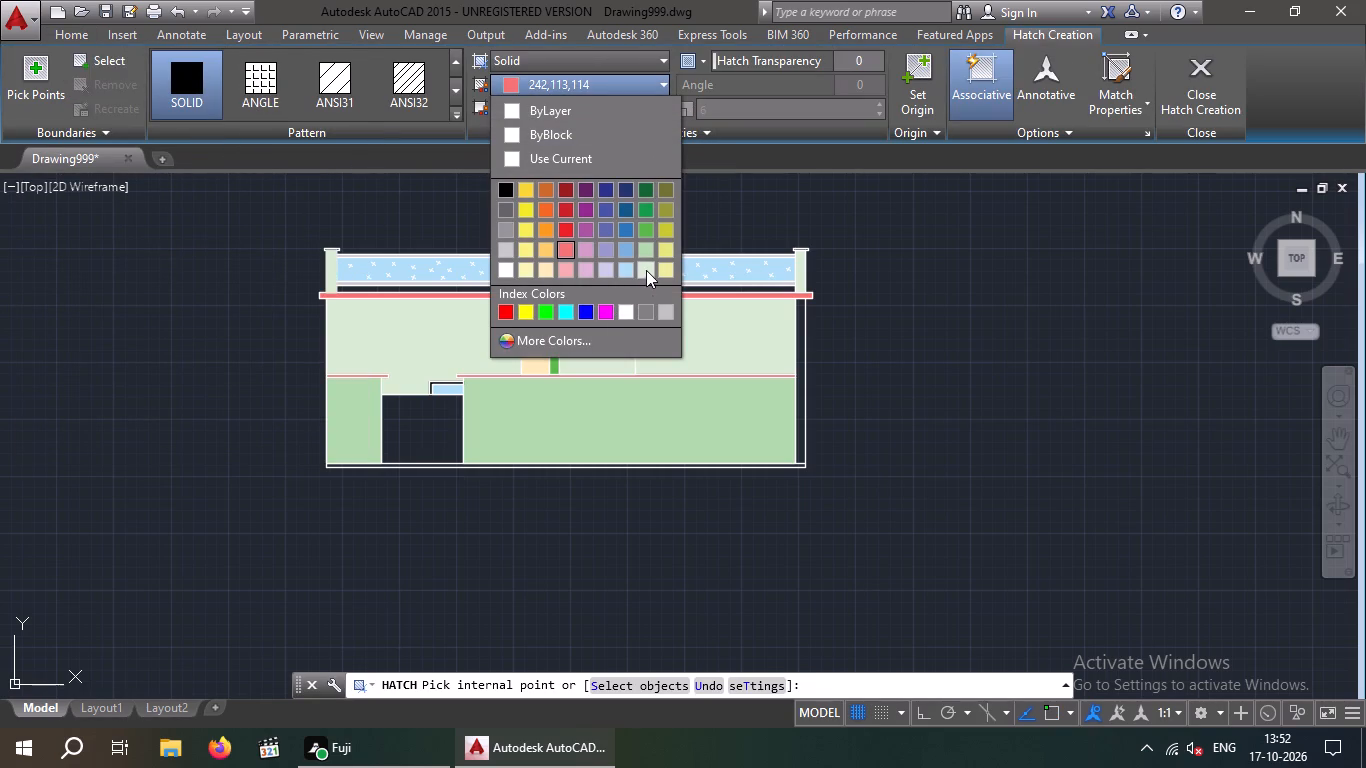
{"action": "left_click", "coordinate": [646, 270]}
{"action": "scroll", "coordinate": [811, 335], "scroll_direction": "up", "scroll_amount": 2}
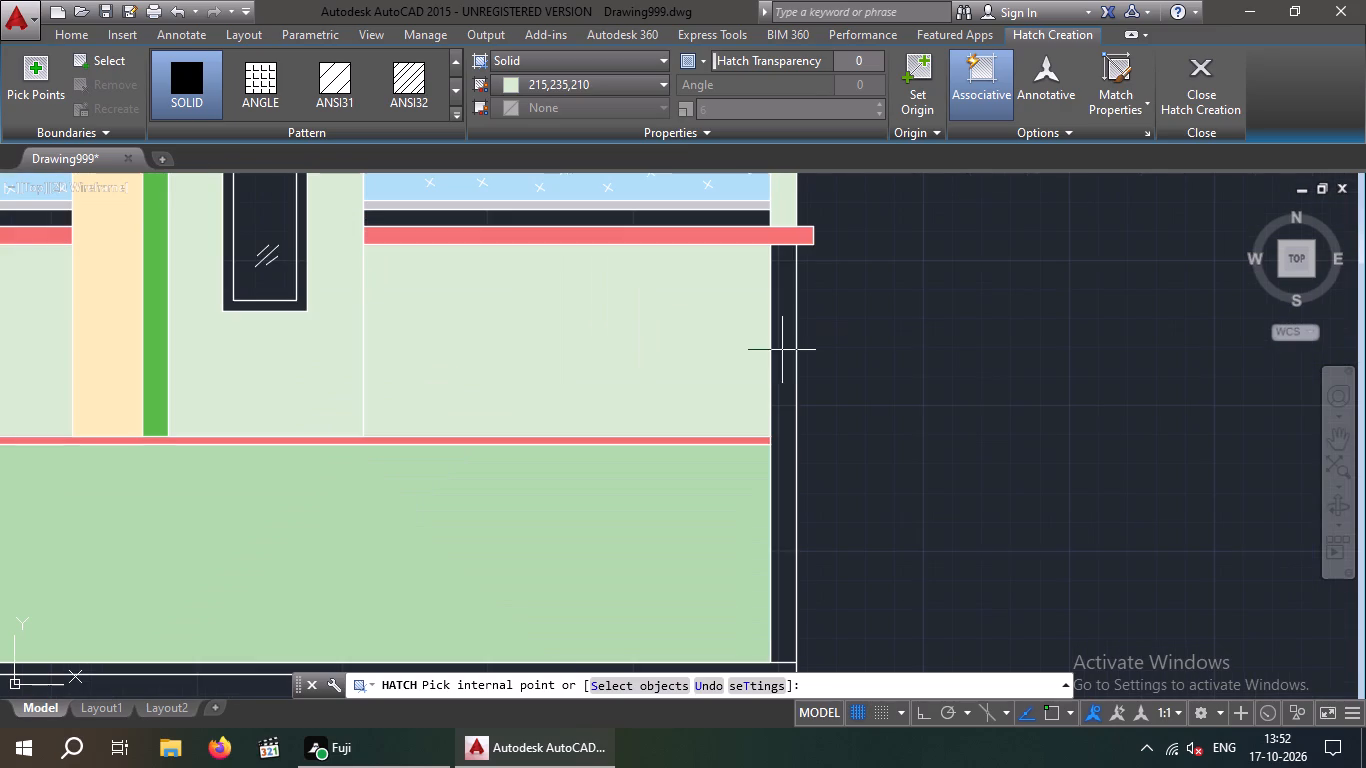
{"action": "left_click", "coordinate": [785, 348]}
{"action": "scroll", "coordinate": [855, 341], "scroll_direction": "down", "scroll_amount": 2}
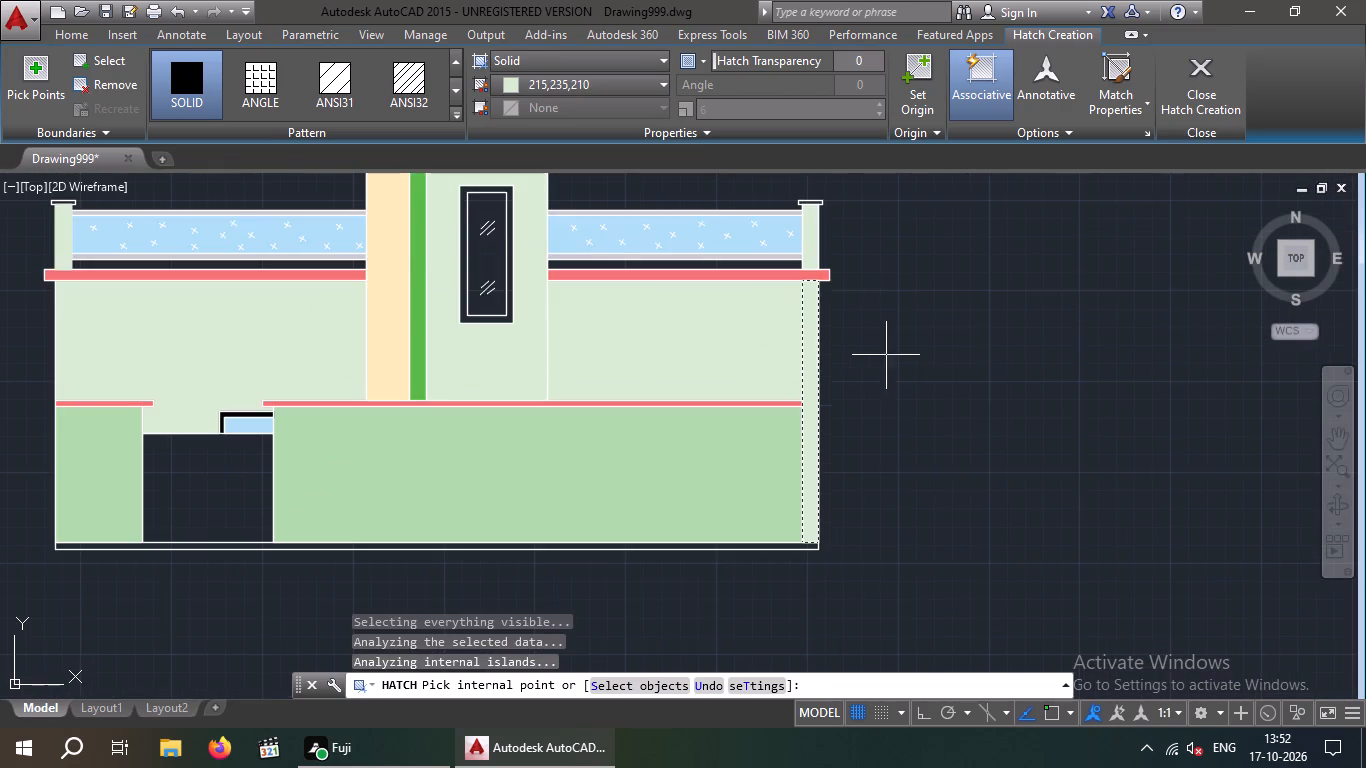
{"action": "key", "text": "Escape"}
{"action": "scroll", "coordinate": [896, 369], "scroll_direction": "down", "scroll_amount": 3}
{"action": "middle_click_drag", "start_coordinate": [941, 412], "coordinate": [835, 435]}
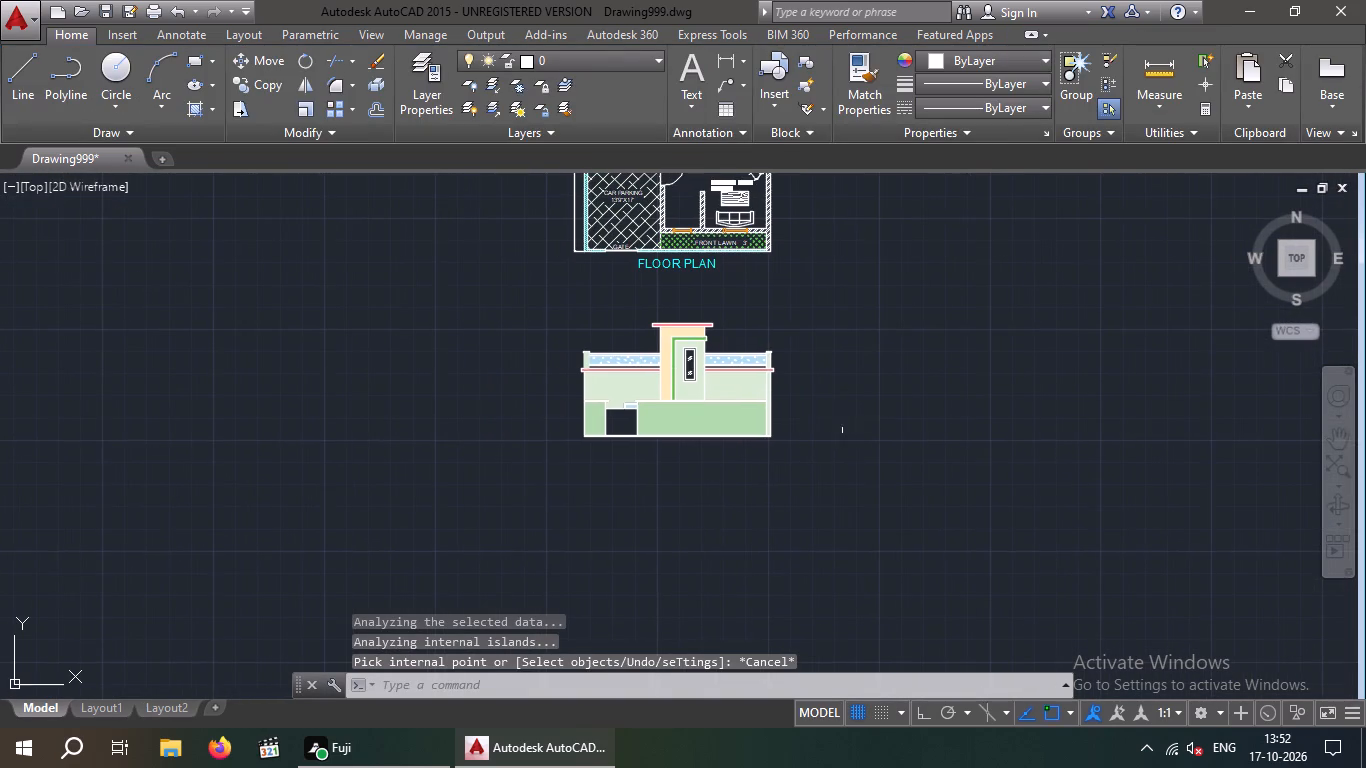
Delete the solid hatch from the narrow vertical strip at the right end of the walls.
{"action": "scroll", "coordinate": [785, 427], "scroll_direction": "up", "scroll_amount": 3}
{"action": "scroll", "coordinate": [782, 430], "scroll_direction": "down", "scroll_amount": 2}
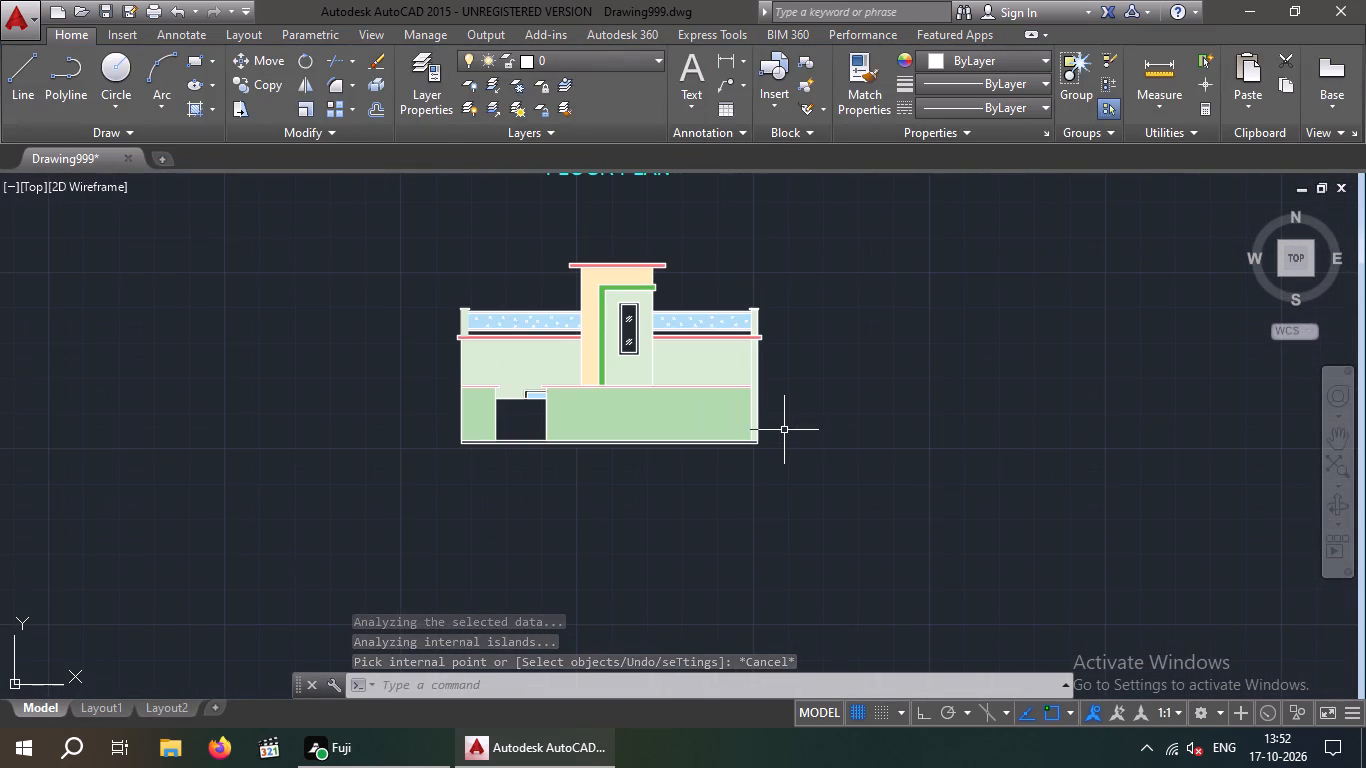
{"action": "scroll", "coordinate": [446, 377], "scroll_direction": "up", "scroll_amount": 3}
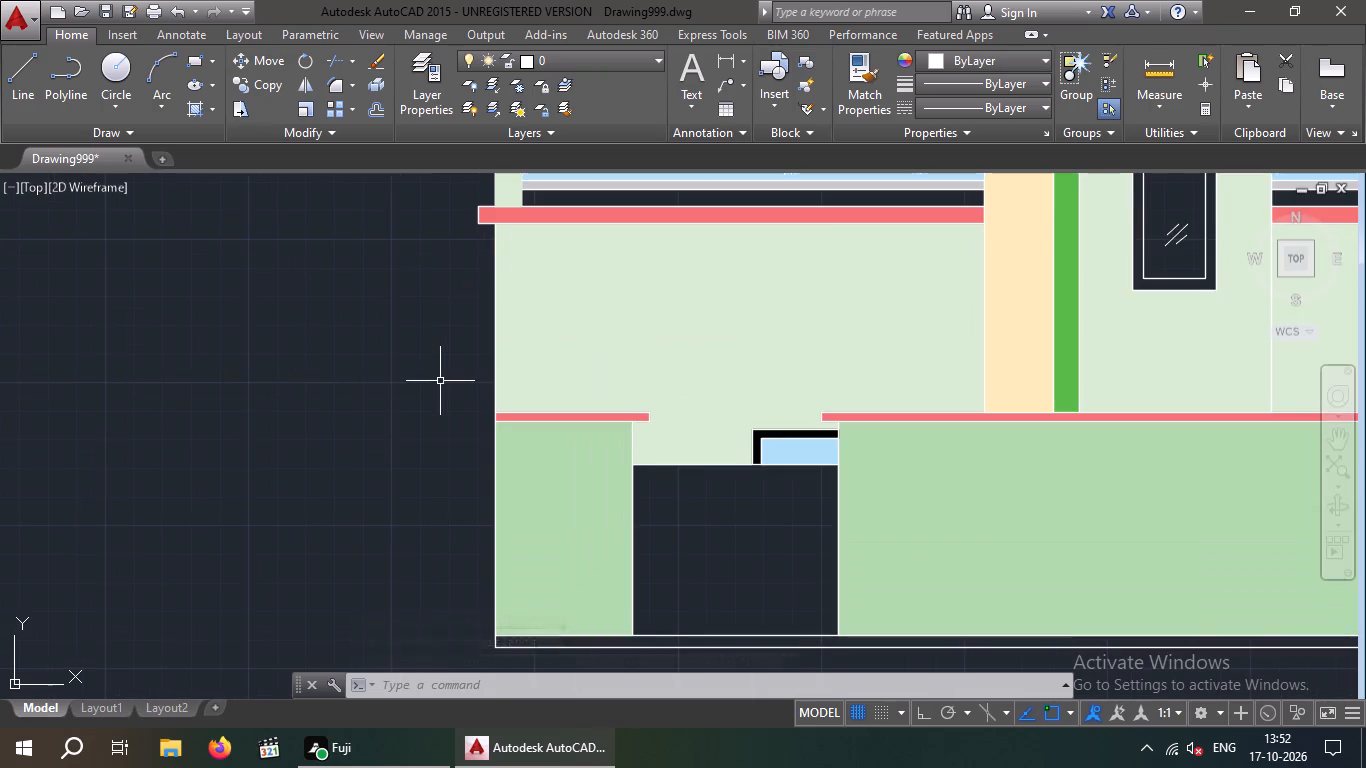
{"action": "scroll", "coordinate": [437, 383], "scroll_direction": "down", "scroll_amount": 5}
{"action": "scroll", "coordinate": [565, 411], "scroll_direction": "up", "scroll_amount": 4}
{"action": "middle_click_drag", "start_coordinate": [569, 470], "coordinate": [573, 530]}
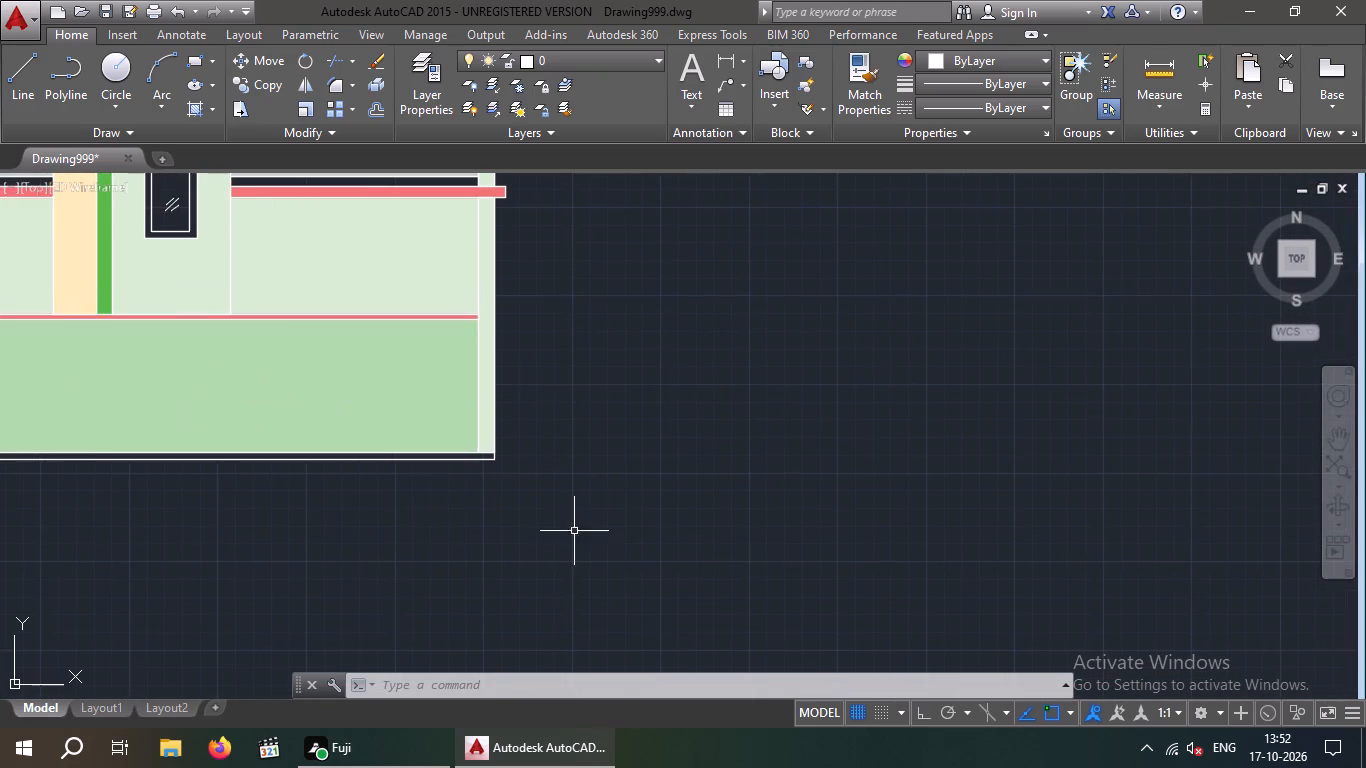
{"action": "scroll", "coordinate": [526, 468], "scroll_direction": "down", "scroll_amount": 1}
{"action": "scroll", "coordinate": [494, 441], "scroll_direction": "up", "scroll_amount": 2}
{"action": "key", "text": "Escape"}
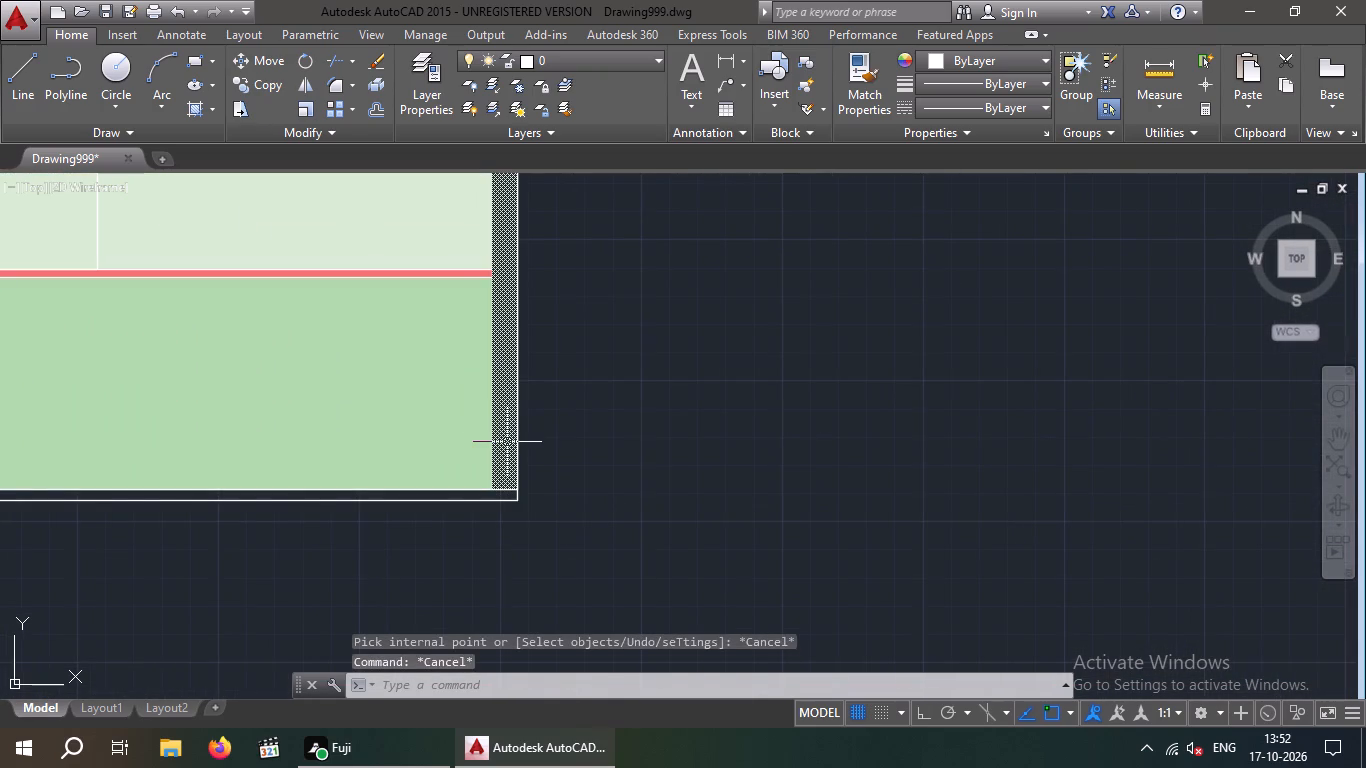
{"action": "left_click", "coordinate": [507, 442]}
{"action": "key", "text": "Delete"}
Delete the three vertical line segments separating the upper wall, red band and lower wall from the narrow strip at the right end.
{"action": "middle_click_drag", "start_coordinate": [653, 465], "coordinate": [642, 521]}
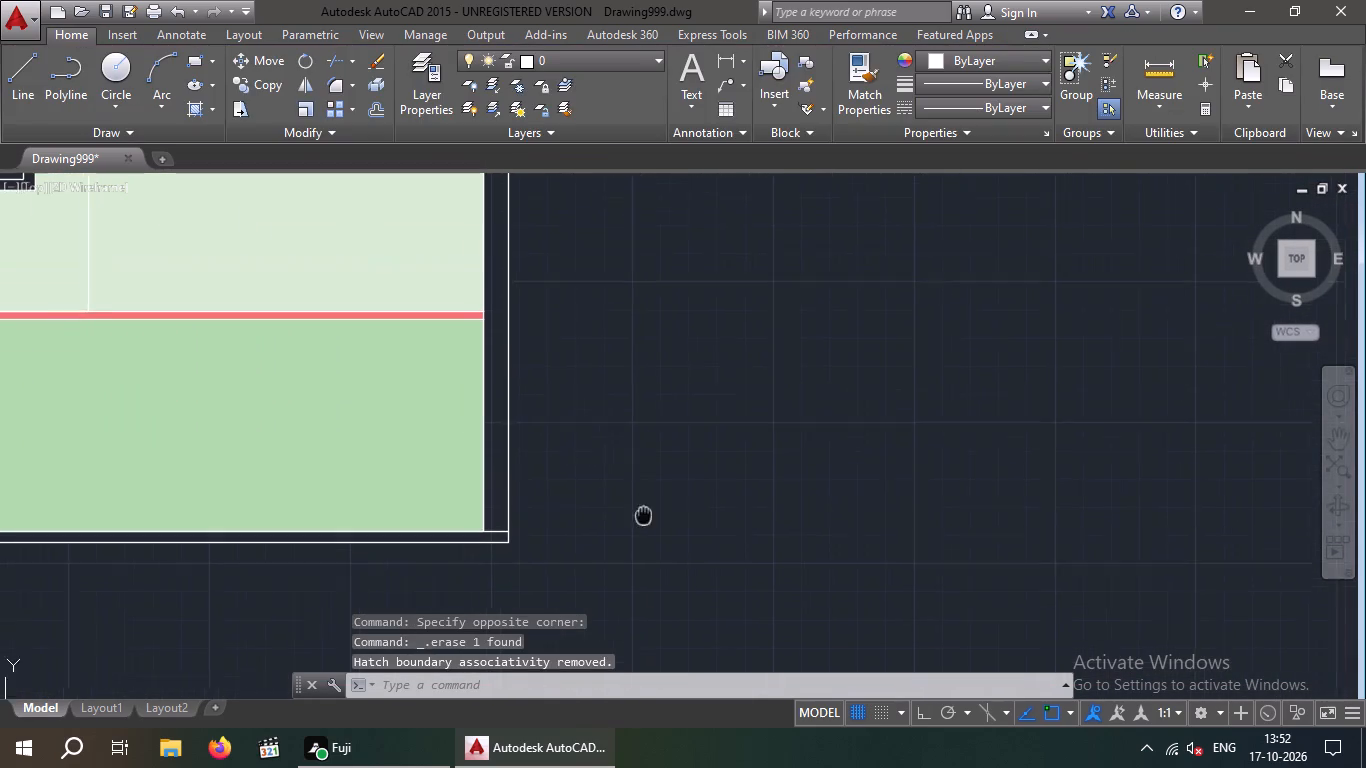
{"action": "middle_click_drag", "start_coordinate": [642, 521], "coordinate": [638, 536]}
{"action": "scroll", "coordinate": [588, 436], "scroll_direction": "down", "scroll_amount": 1}
{"action": "middle_click_drag", "start_coordinate": [608, 440], "coordinate": [689, 501]}
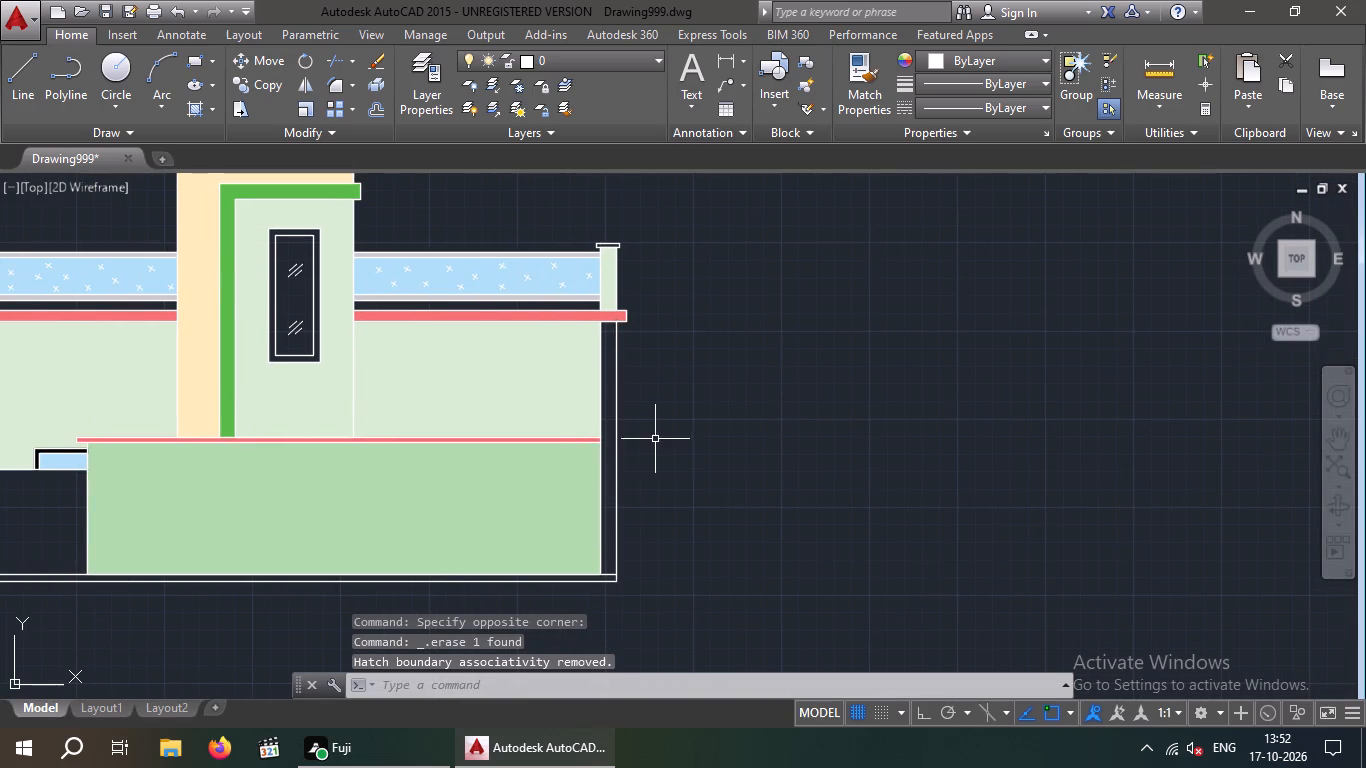
{"action": "scroll", "coordinate": [597, 417], "scroll_direction": "up", "scroll_amount": 2}
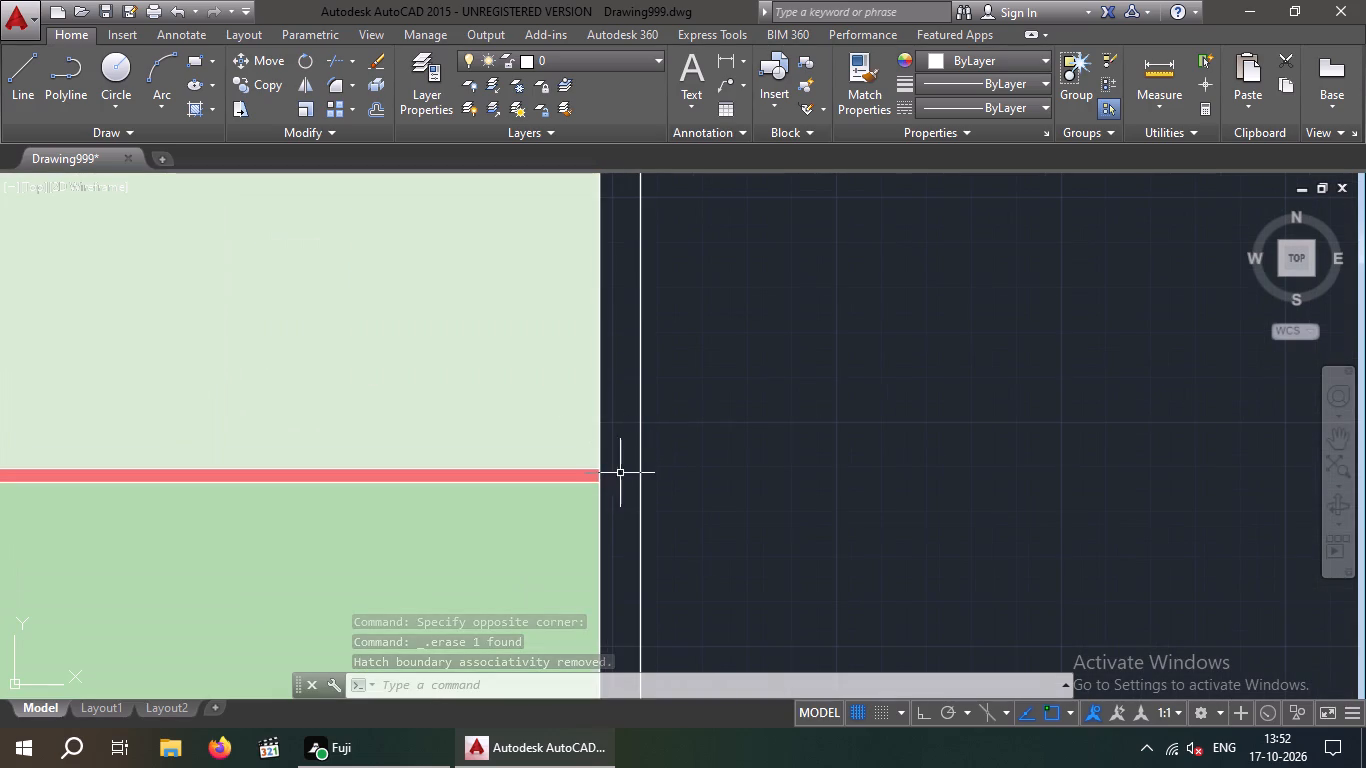
{"action": "scroll", "coordinate": [600, 479], "scroll_direction": "up", "scroll_amount": 3}
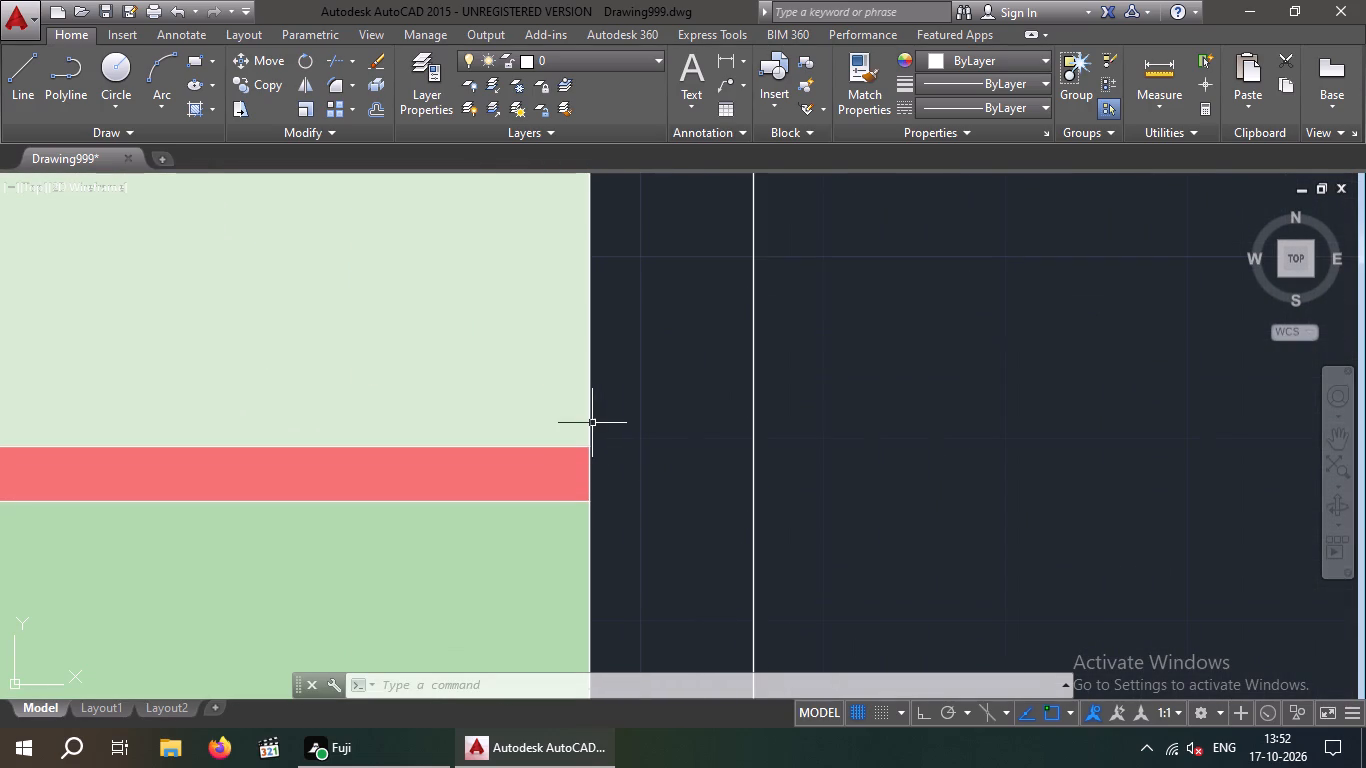
{"action": "left_click", "coordinate": [591, 426]}
{"action": "left_click", "coordinate": [665, 498]}
{"action": "scroll", "coordinate": [620, 501], "scroll_direction": "up", "scroll_amount": 3}
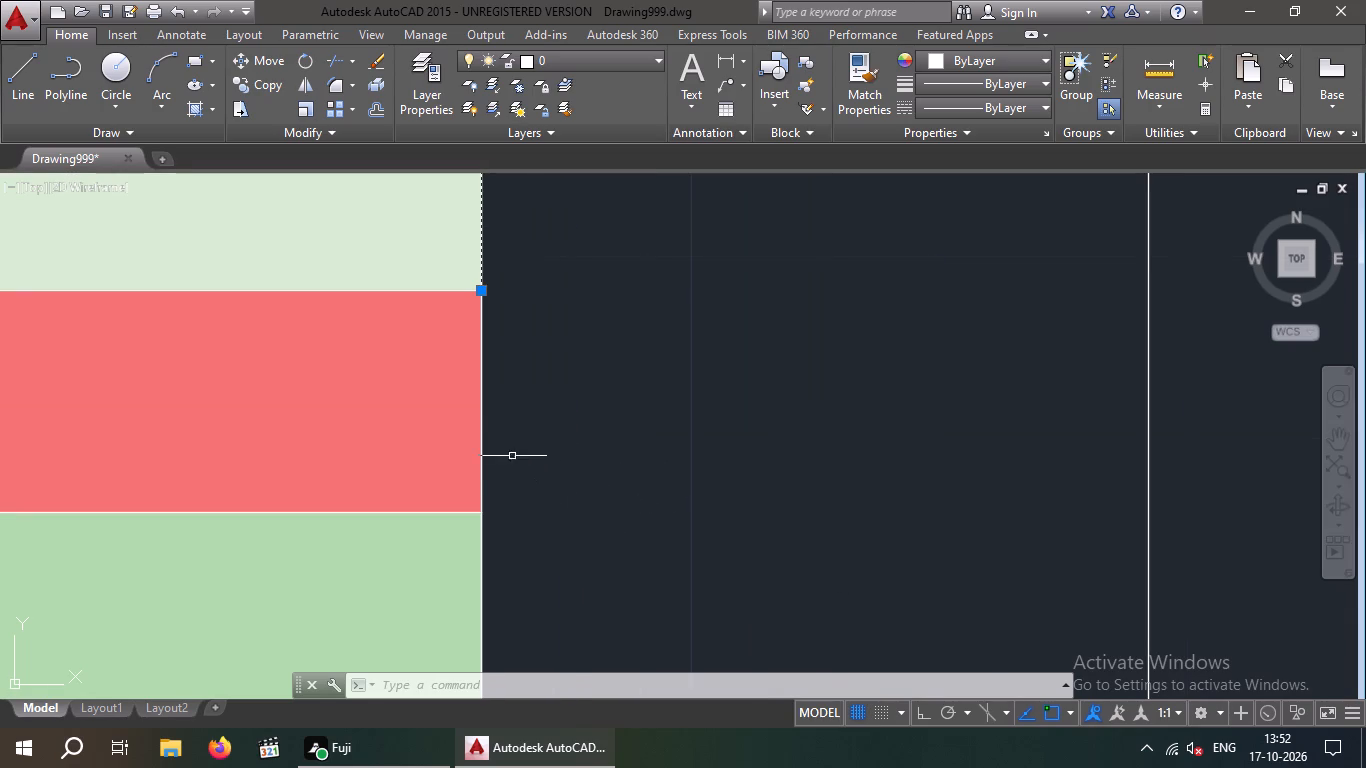
{"action": "left_click", "coordinate": [483, 451]}
{"action": "left_click", "coordinate": [560, 525]}
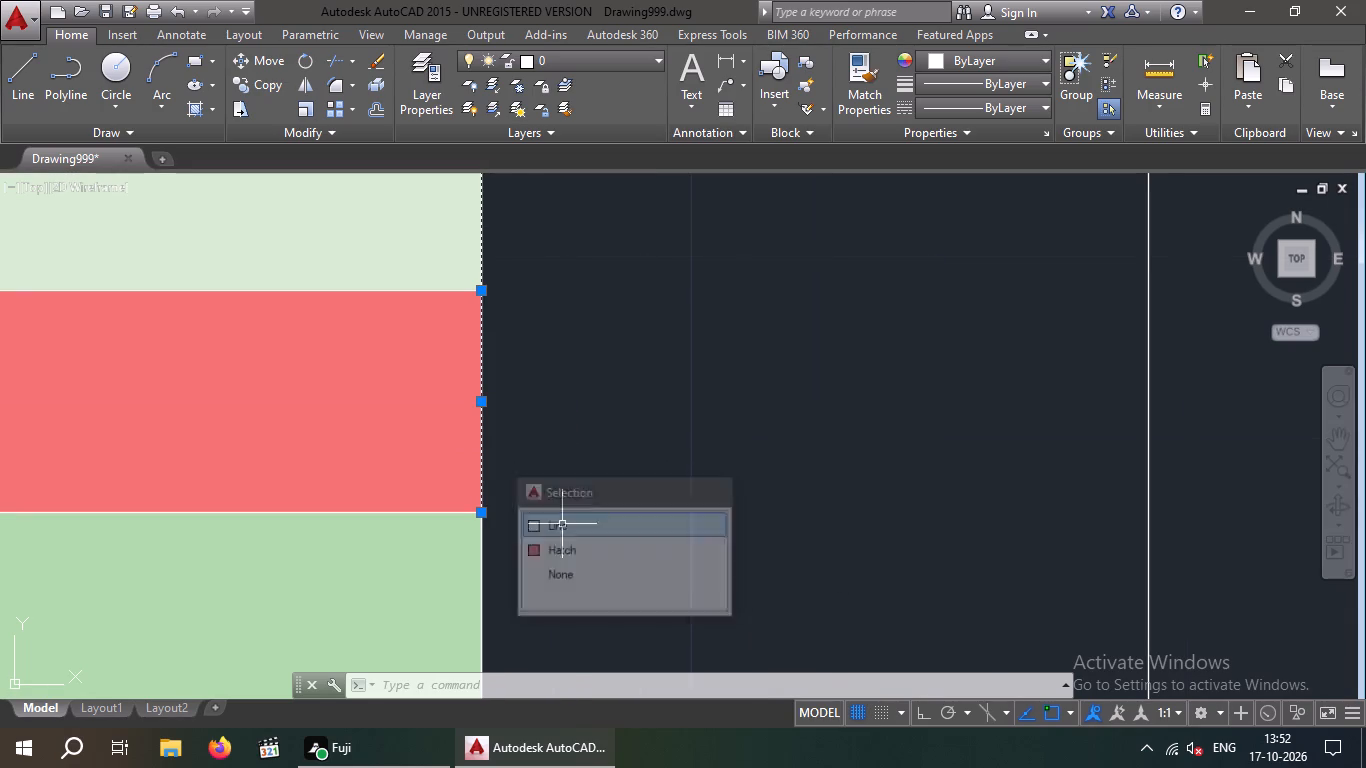
{"action": "left_click", "coordinate": [484, 549]}
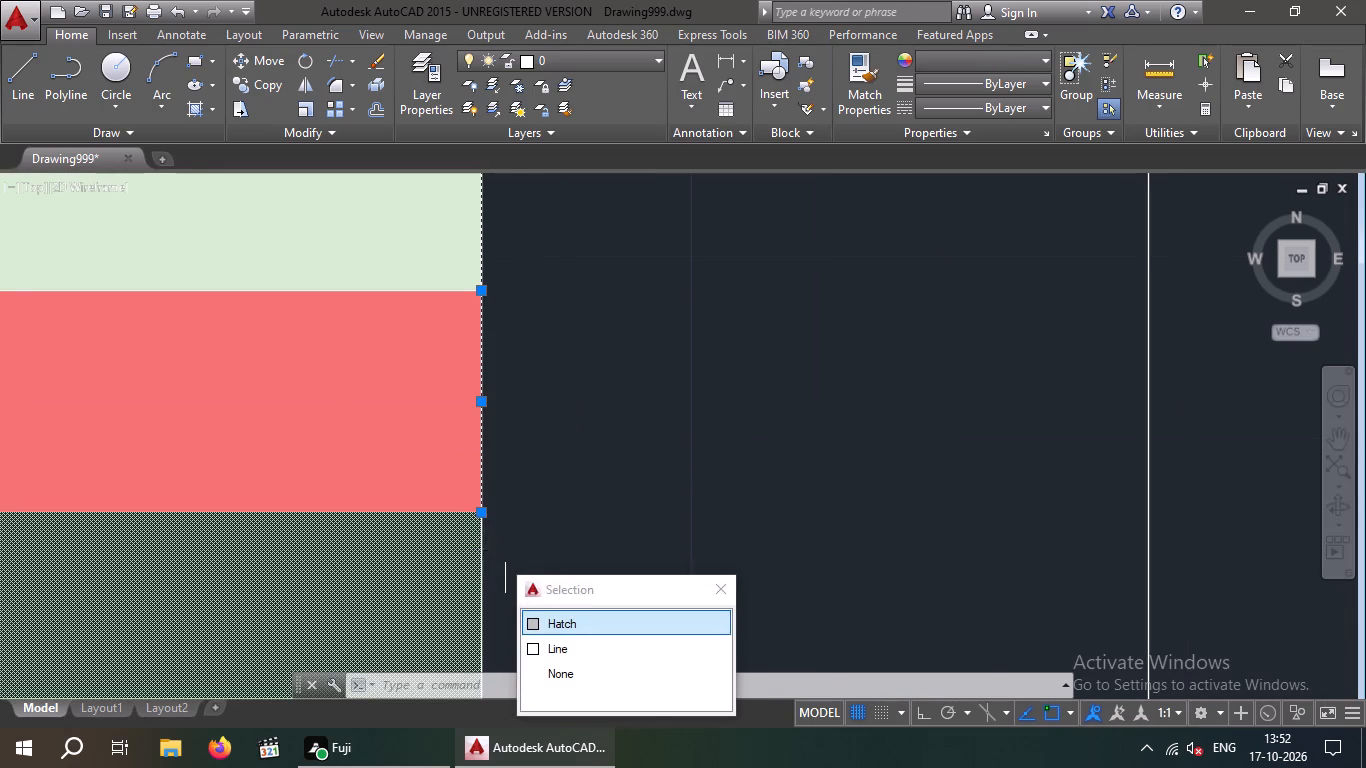
{"action": "left_click", "coordinate": [551, 647]}
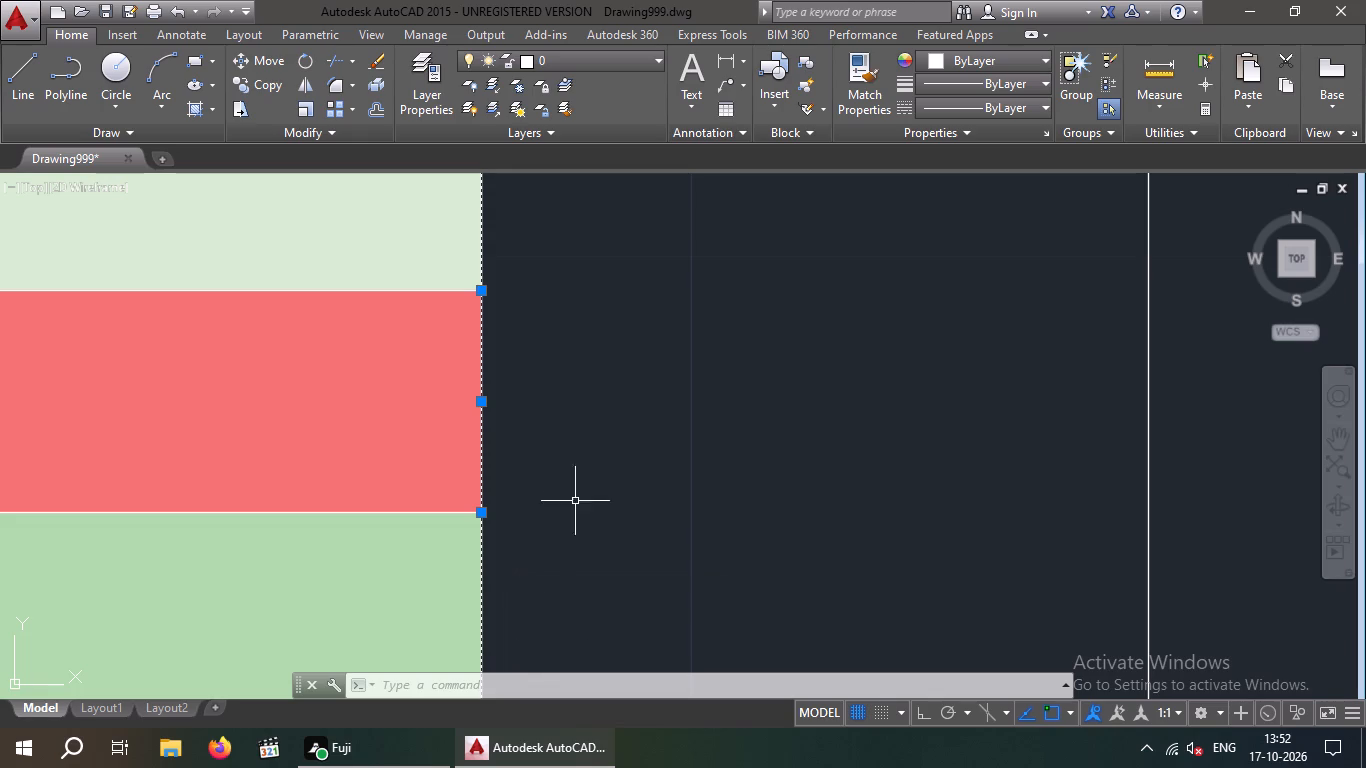
{"action": "key", "text": "Delete"}
{"action": "scroll", "coordinate": [606, 462], "scroll_direction": "down", "scroll_amount": 4}
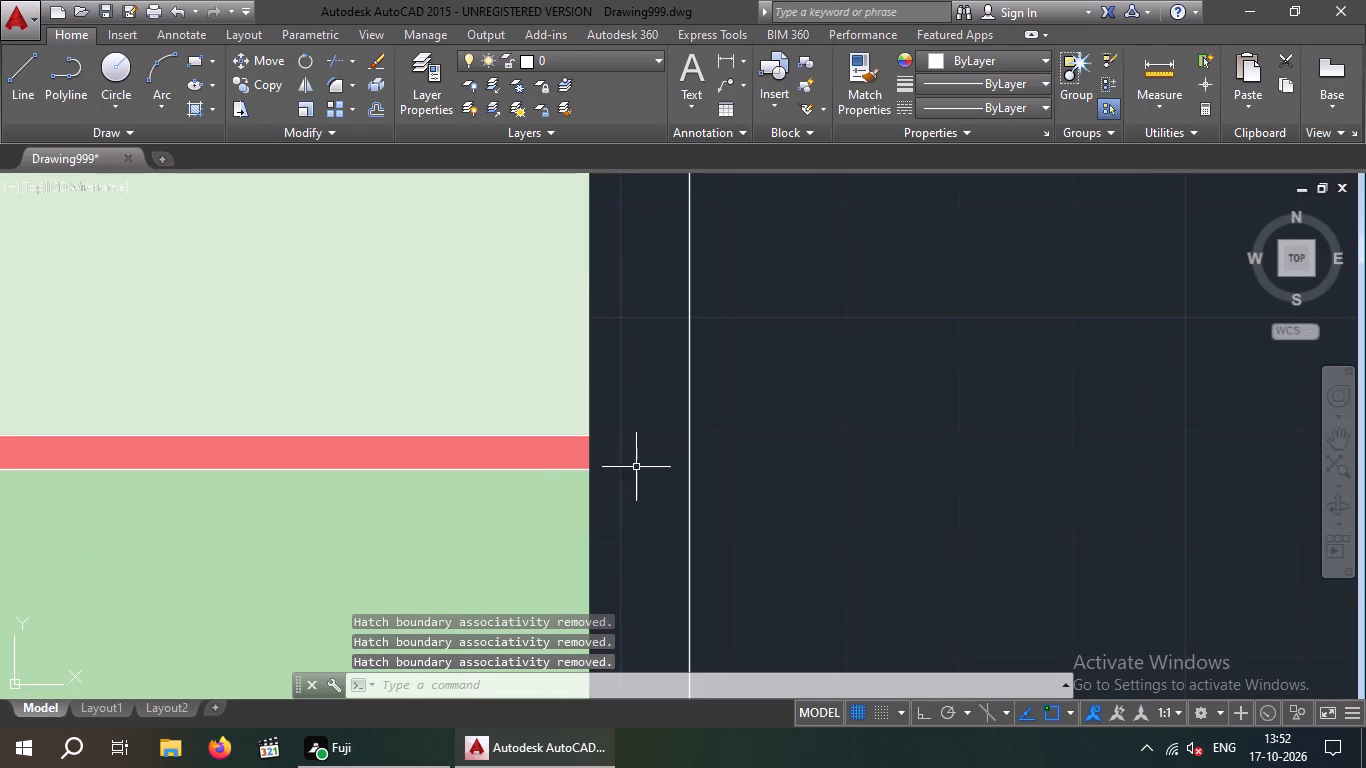
{"action": "key", "text": "Escape"}
{"action": "key", "text": "Escape"}
Draw two horizontal lines extending the lower and upper edges of the thin red band to the outer right wall line.
{"action": "scroll", "coordinate": [628, 472], "scroll_direction": "down", "scroll_amount": 2}
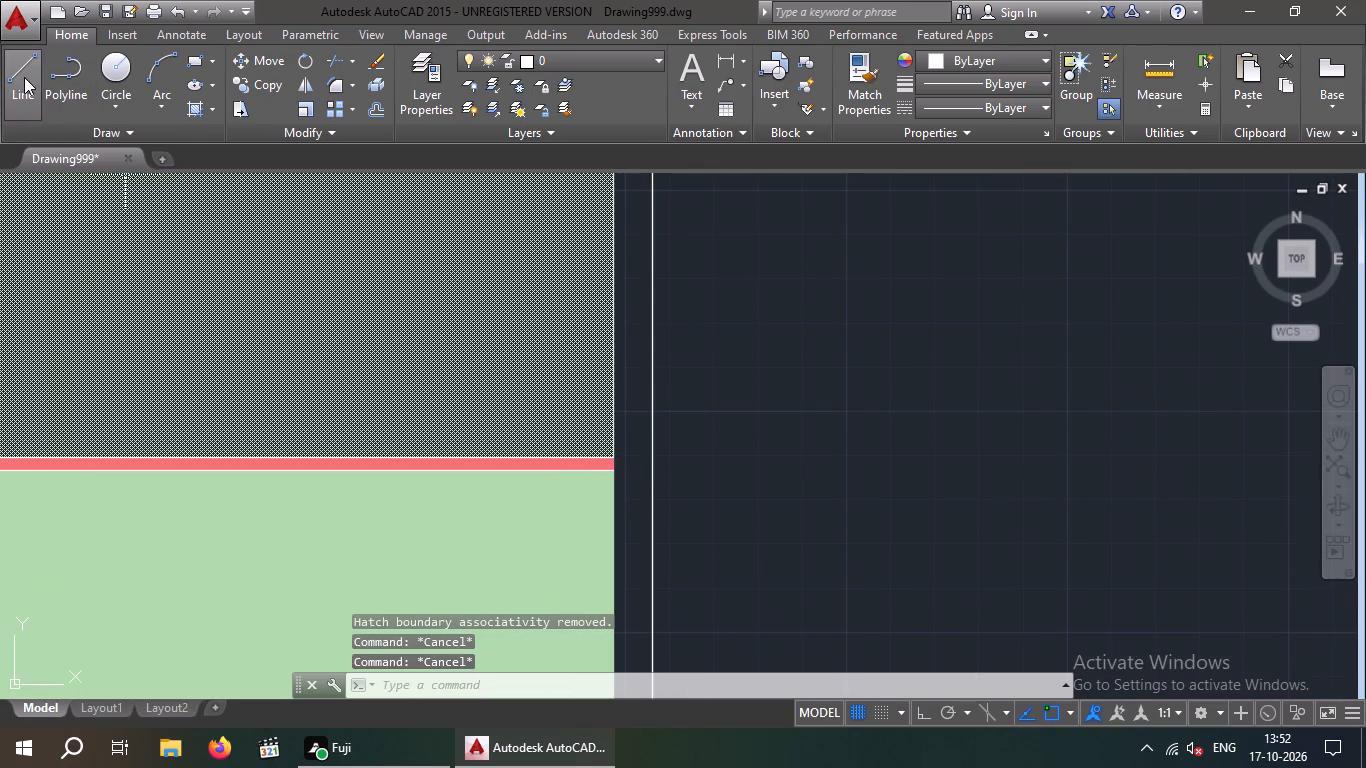
{"action": "left_click", "coordinate": [19, 76]}
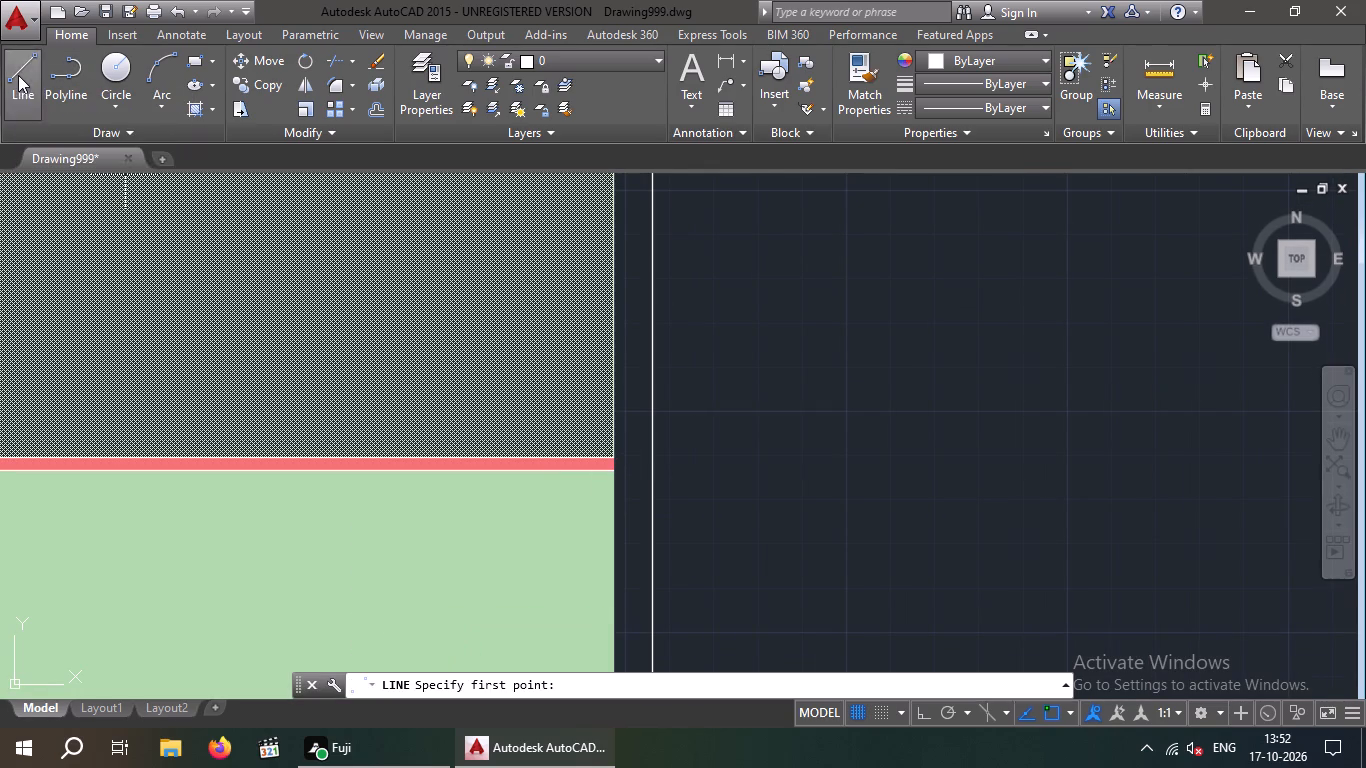
{"action": "scroll", "coordinate": [624, 485], "scroll_direction": "up", "scroll_amount": 3}
{"action": "left_click_drag", "start_coordinate": [568, 438], "coordinate": [584, 440]}
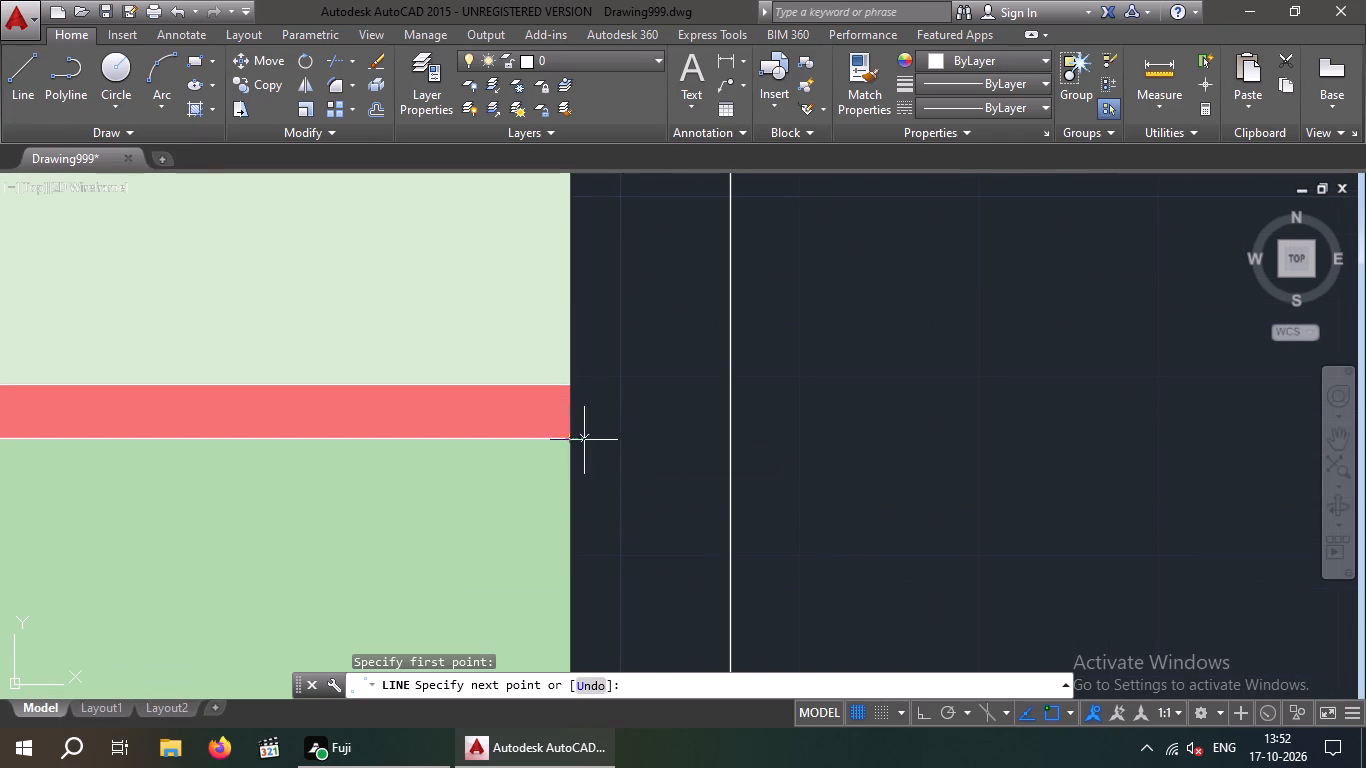
{"action": "left_click_drag", "start_coordinate": [584, 440], "coordinate": [597, 441]}
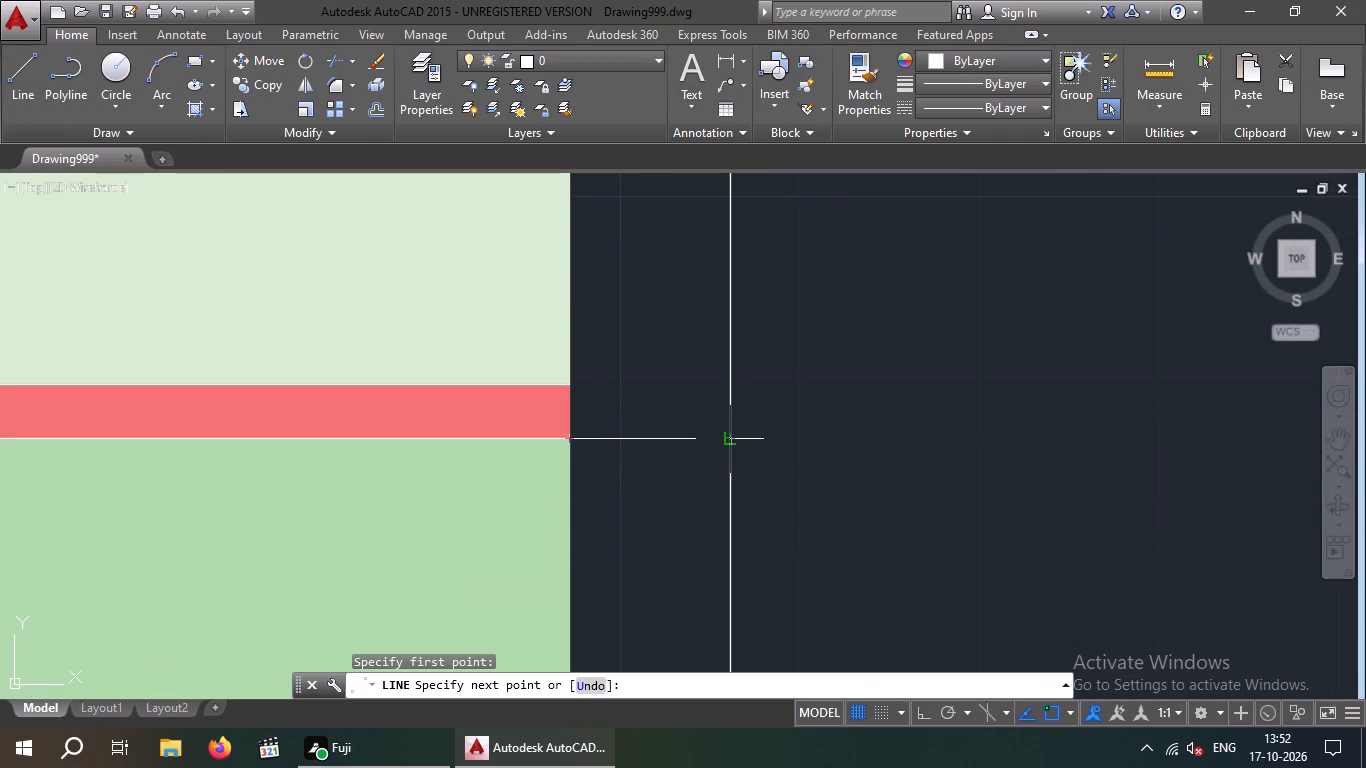
{"action": "left_click", "coordinate": [725, 440]}
{"action": "key", "text": "space"}
{"action": "key", "text": "space"}
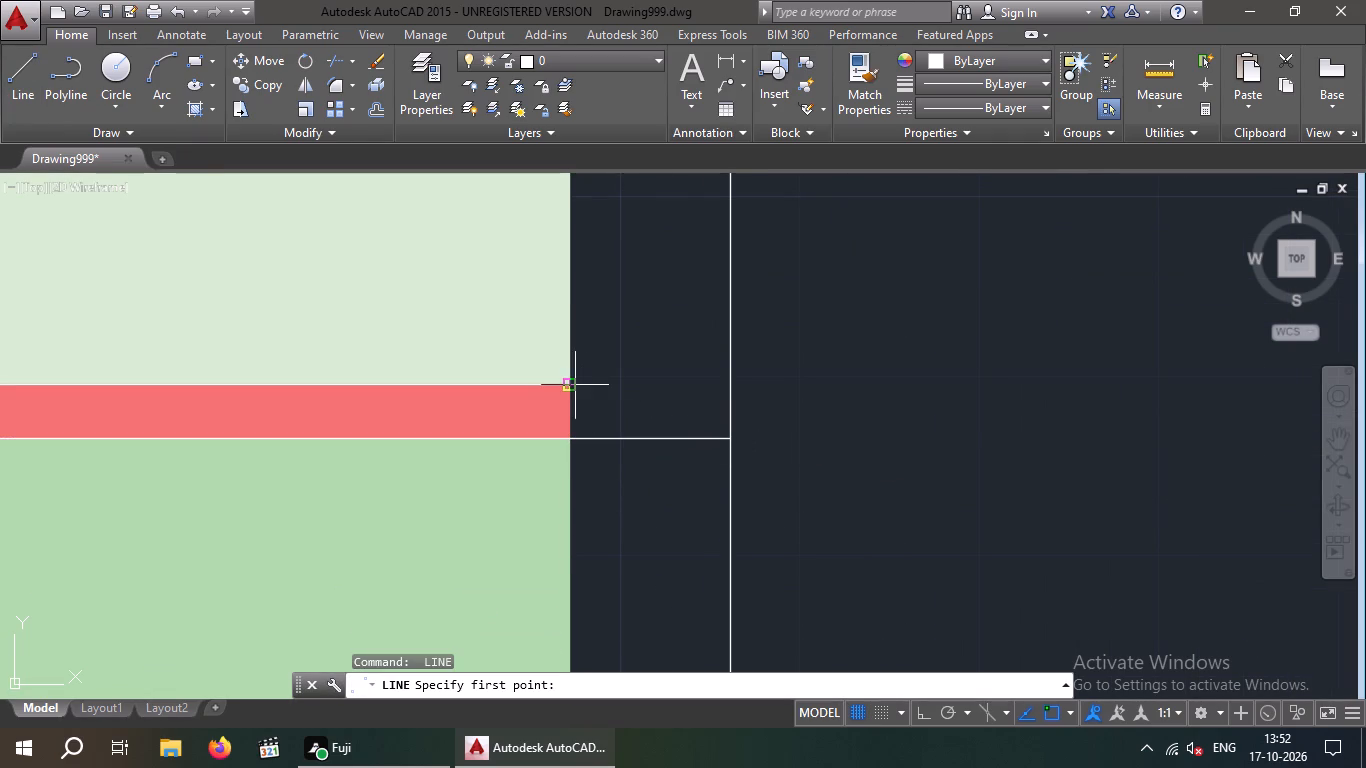
{"action": "left_click_drag", "start_coordinate": [569, 385], "coordinate": [629, 398]}
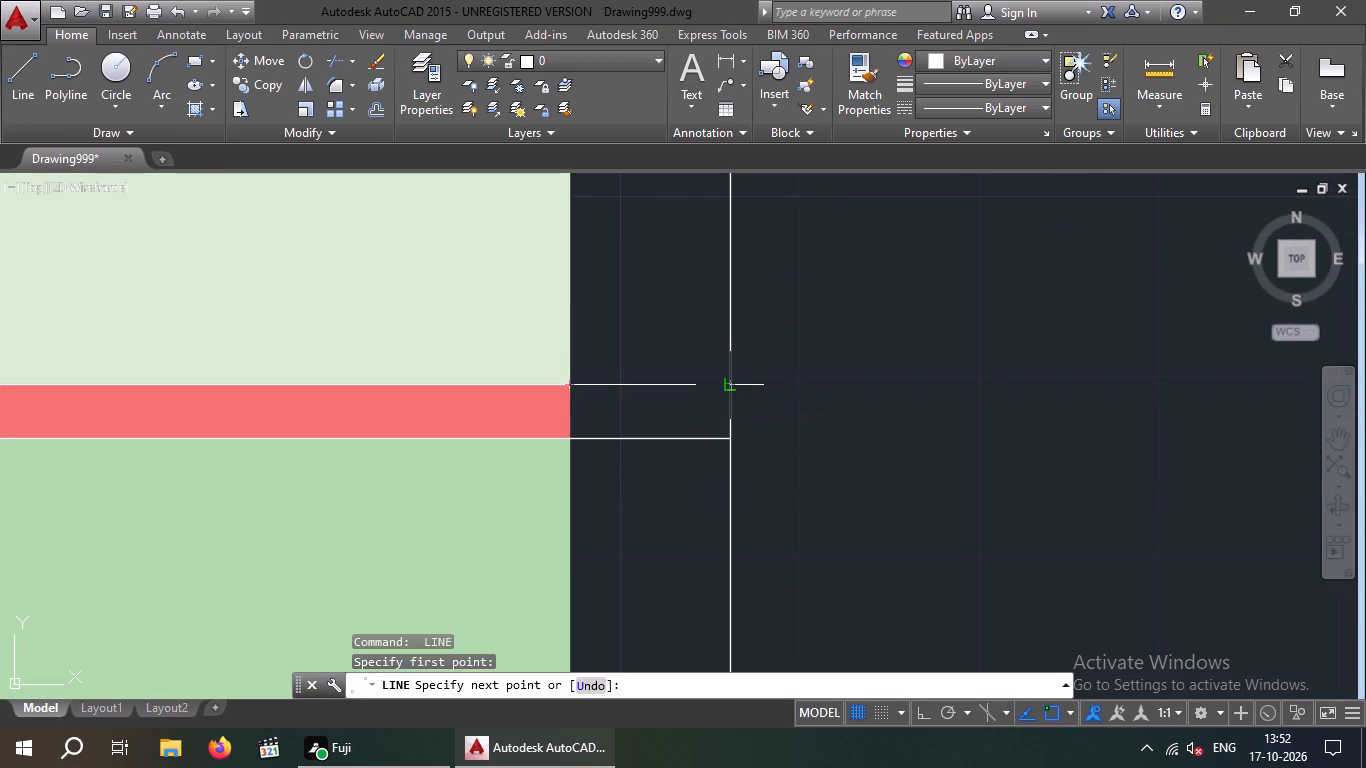
{"action": "left_click", "coordinate": [732, 387]}
{"action": "key", "text": "Escape"}
{"action": "key", "text": "Escape"}
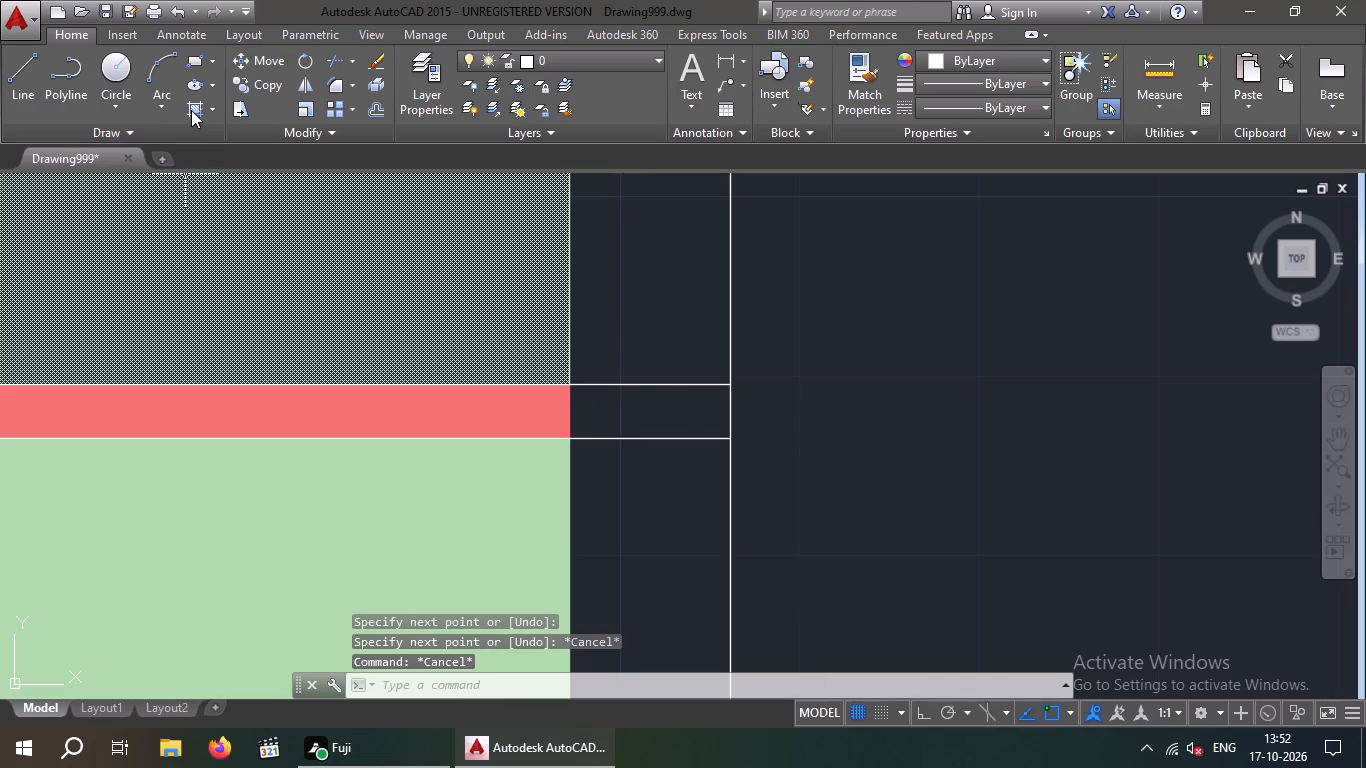
Fill the unfilled strip at the right end of the upper wall with a solid hatch in colour 215,235,210.
{"action": "left_click", "coordinate": [194, 109]}
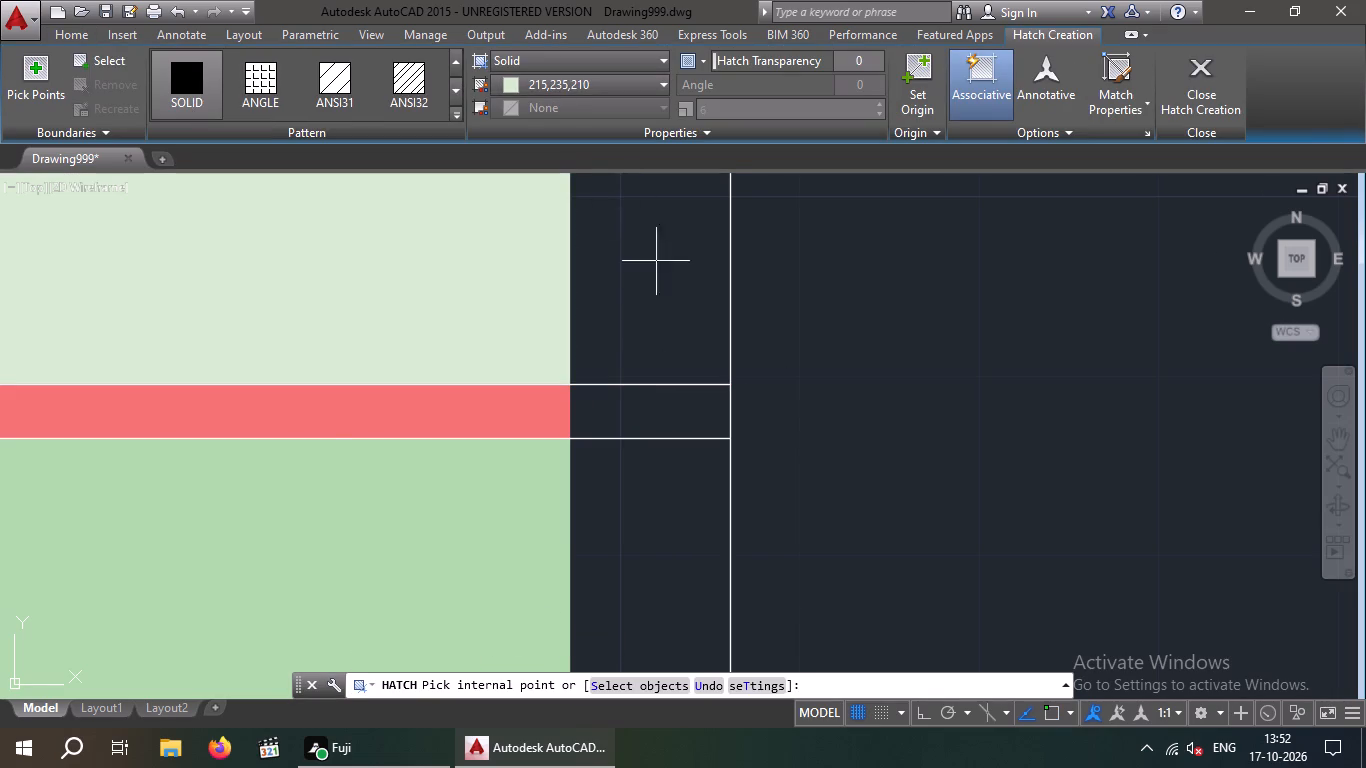
{"action": "left_click", "coordinate": [674, 311]}
{"action": "left_click", "coordinate": [886, 214]}
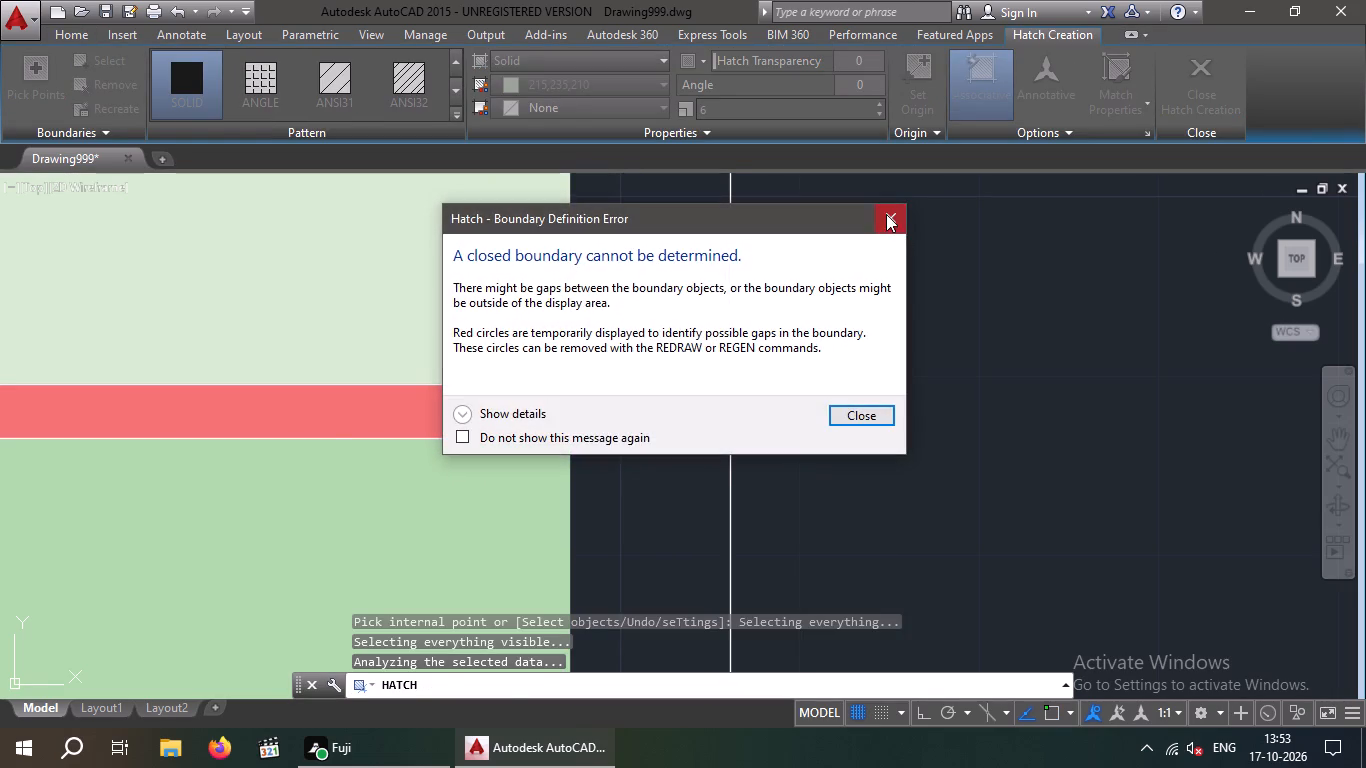
{"action": "scroll", "coordinate": [830, 301], "scroll_direction": "down", "scroll_amount": 1}
{"action": "middle_click_drag", "start_coordinate": [819, 381], "coordinate": [777, 506]}
{"action": "scroll", "coordinate": [749, 555], "scroll_direction": "down", "scroll_amount": 1}
{"action": "scroll", "coordinate": [791, 447], "scroll_direction": "down", "scroll_amount": 2}
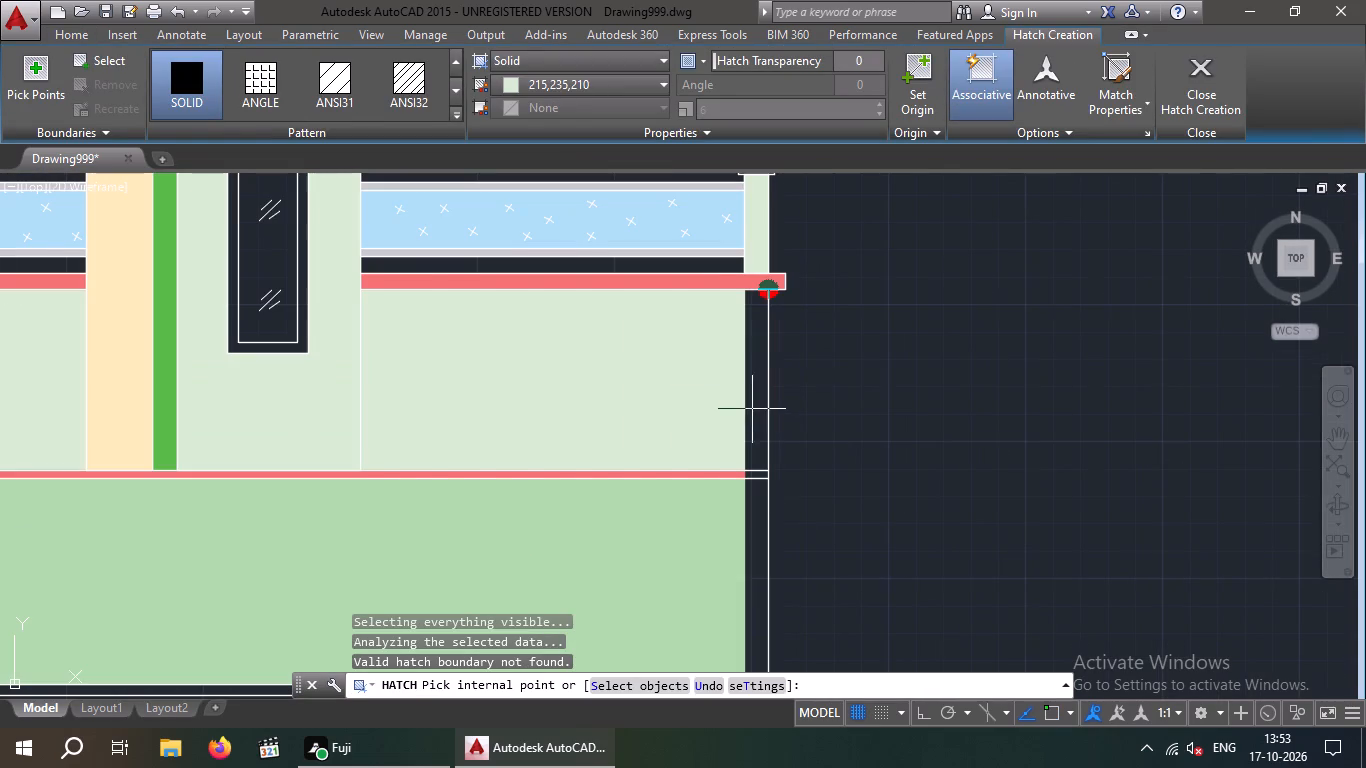
{"action": "left_click", "coordinate": [754, 409]}
{"action": "key", "text": "Escape"}
Fill the unfilled strip at the right end of the lower wall with a solid hatch in colour 175,217,170.
{"action": "middle_click_drag", "start_coordinate": [864, 488], "coordinate": [810, 397]}
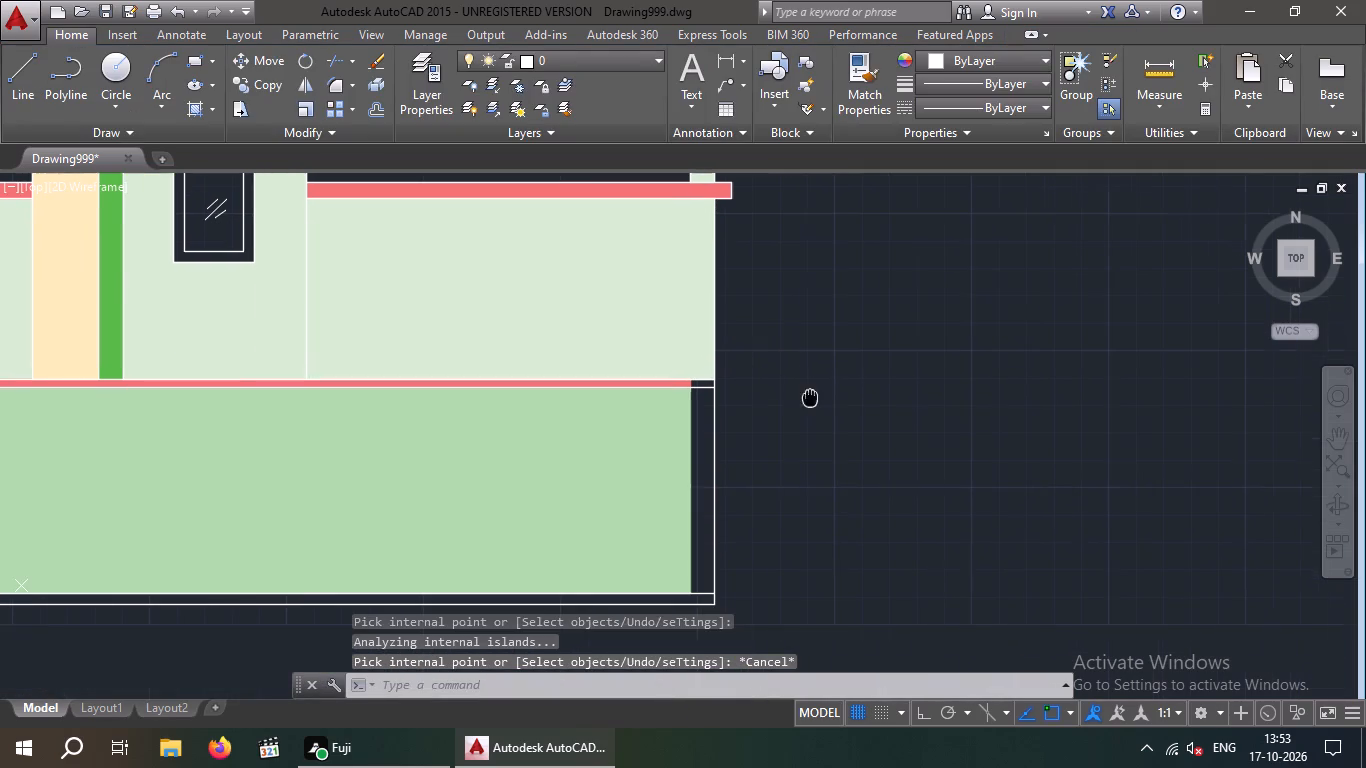
{"action": "scroll", "coordinate": [701, 394], "scroll_direction": "up", "scroll_amount": 3}
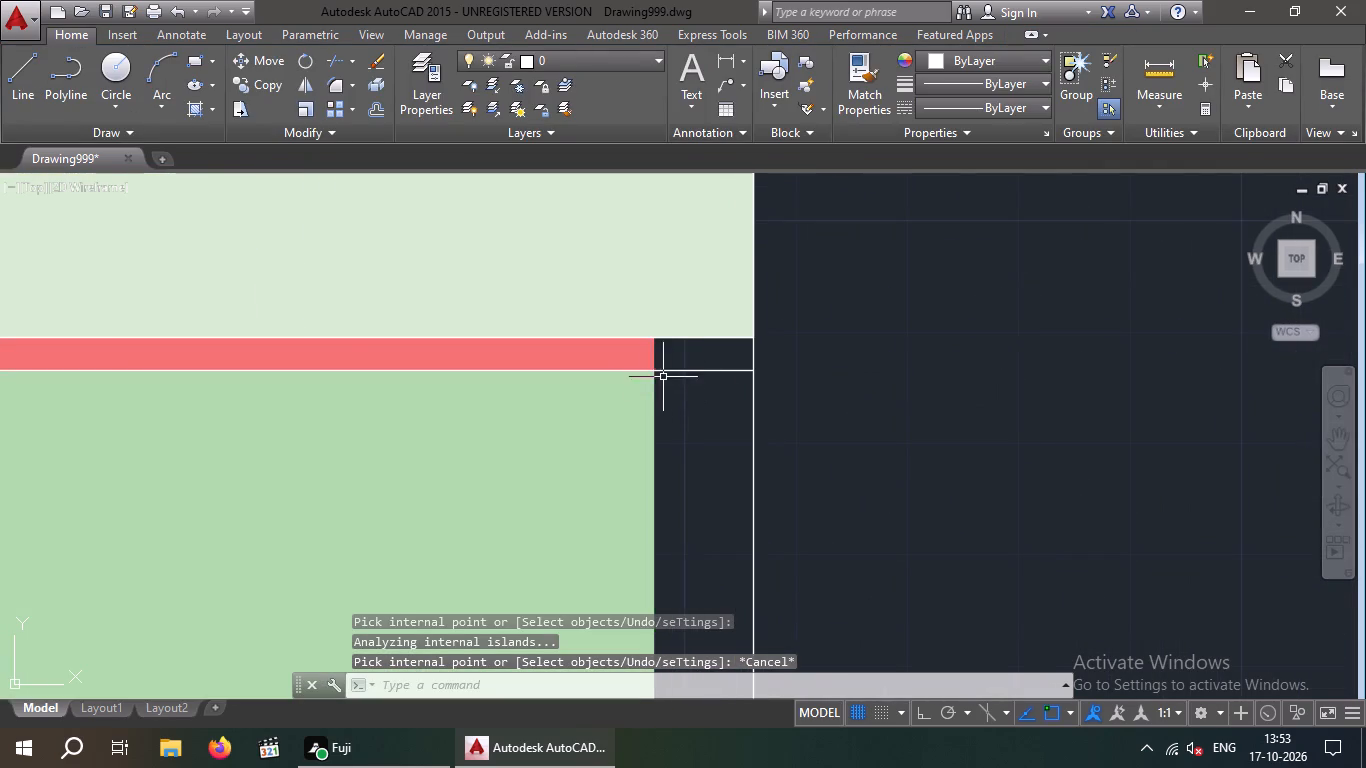
{"action": "left_click", "coordinate": [193, 109]}
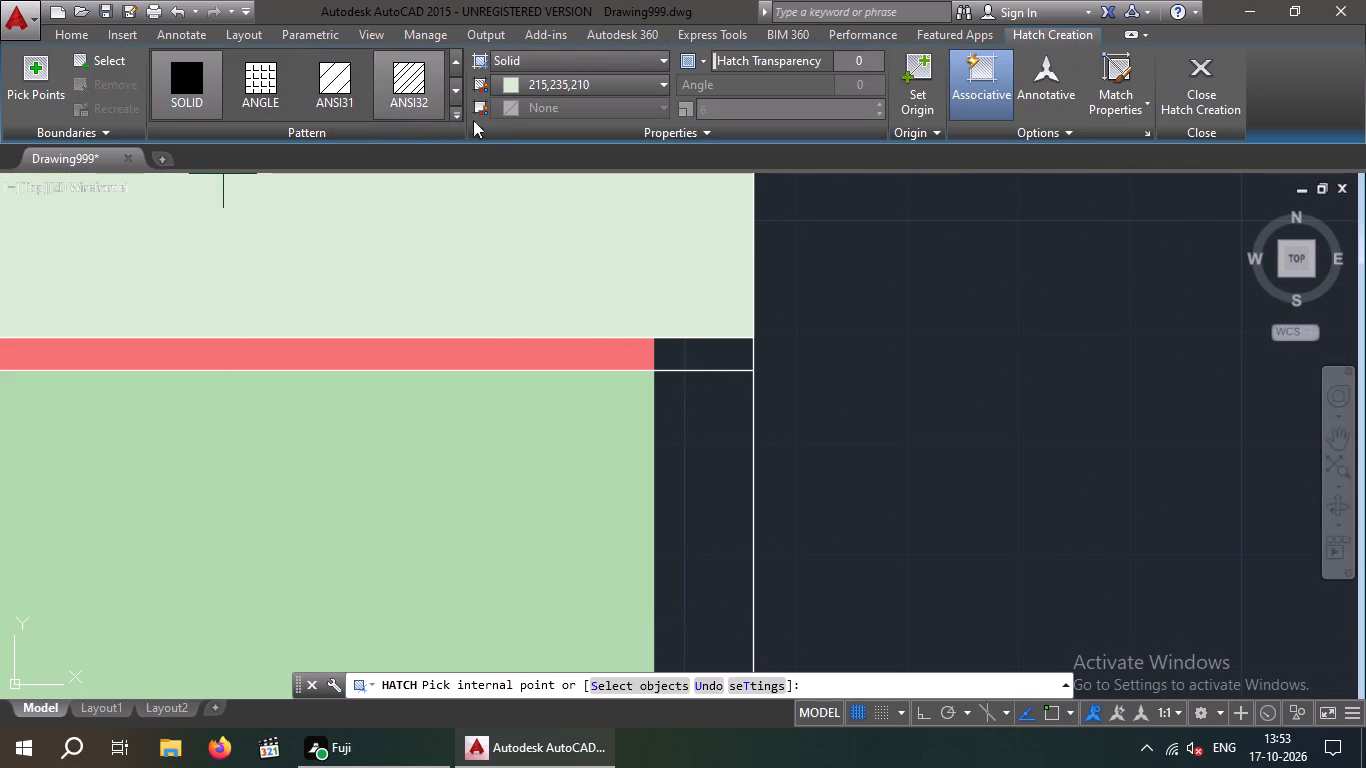
{"action": "left_click", "coordinate": [577, 82]}
{"action": "left_click", "coordinate": [648, 255]}
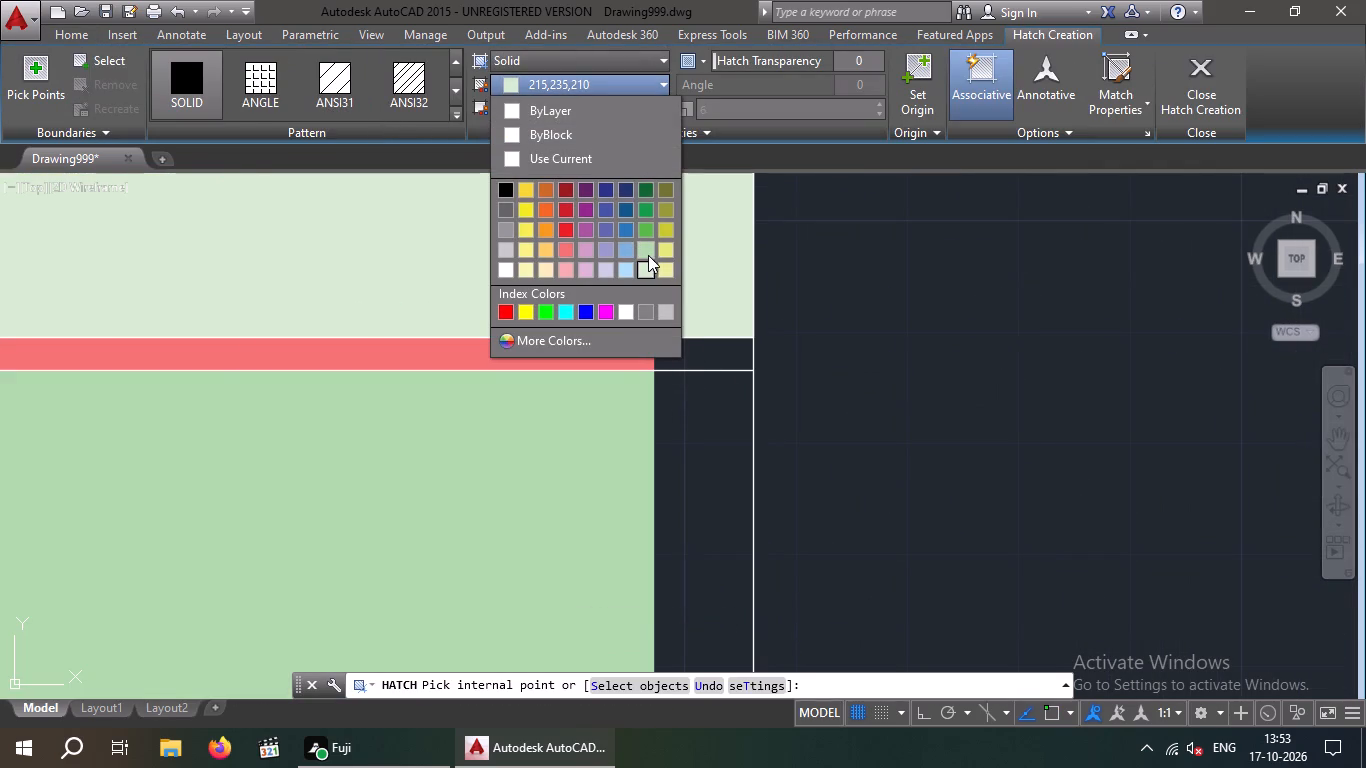
{"action": "left_click", "coordinate": [701, 456]}
{"action": "scroll", "coordinate": [701, 457], "scroll_direction": "down", "scroll_amount": 2}
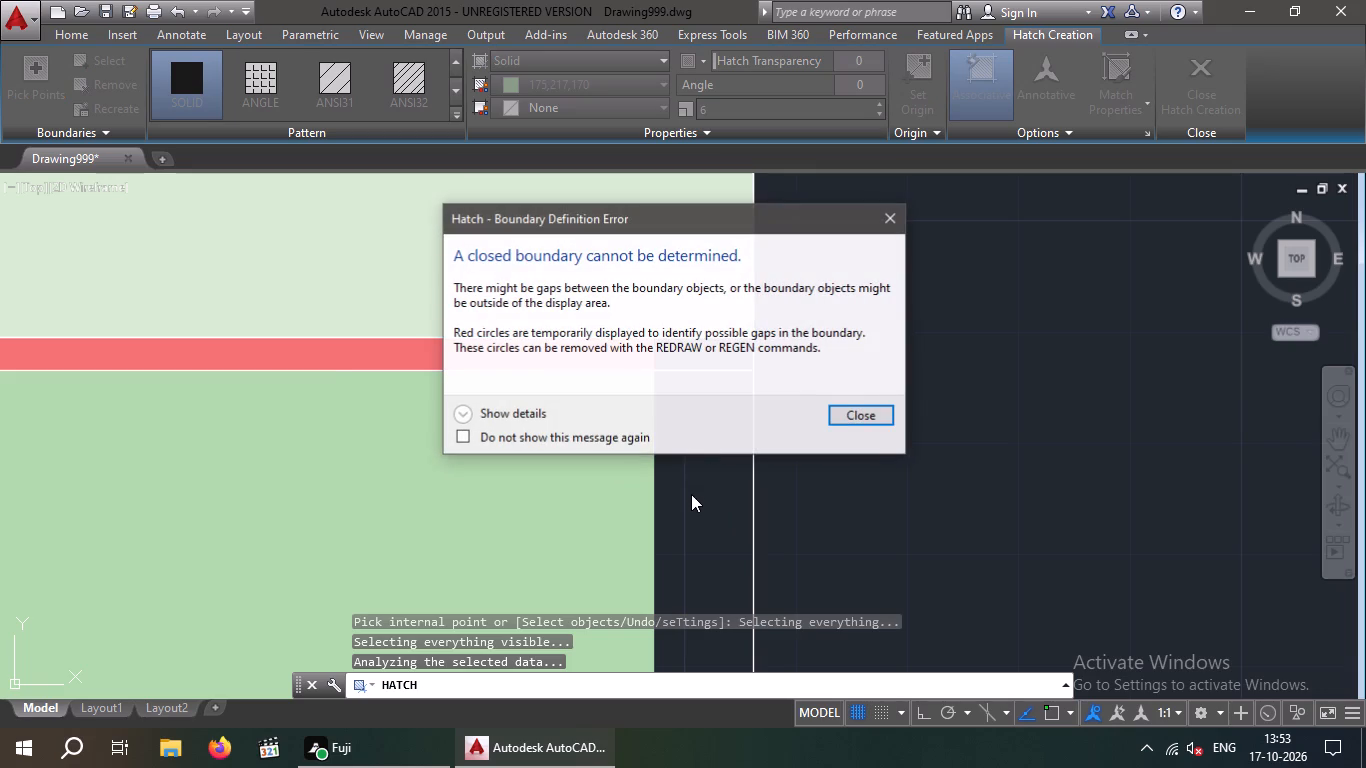
{"action": "middle_click_drag", "start_coordinate": [691, 494], "coordinate": [685, 370]}
{"action": "left_click", "coordinate": [891, 218]}
{"action": "scroll", "coordinate": [725, 498], "scroll_direction": "down", "scroll_amount": 2}
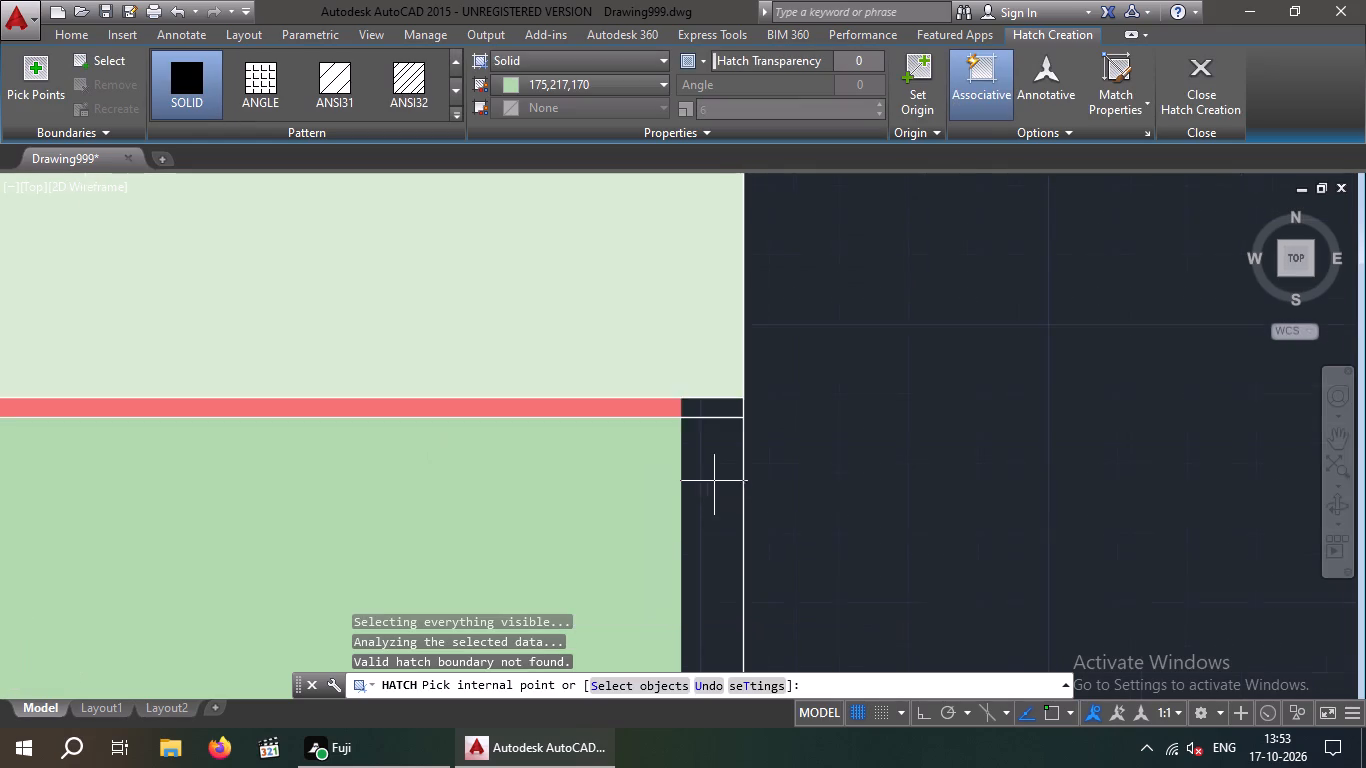
{"action": "middle_click_drag", "start_coordinate": [710, 472], "coordinate": [695, 359]}
{"action": "left_click", "coordinate": [693, 447]}
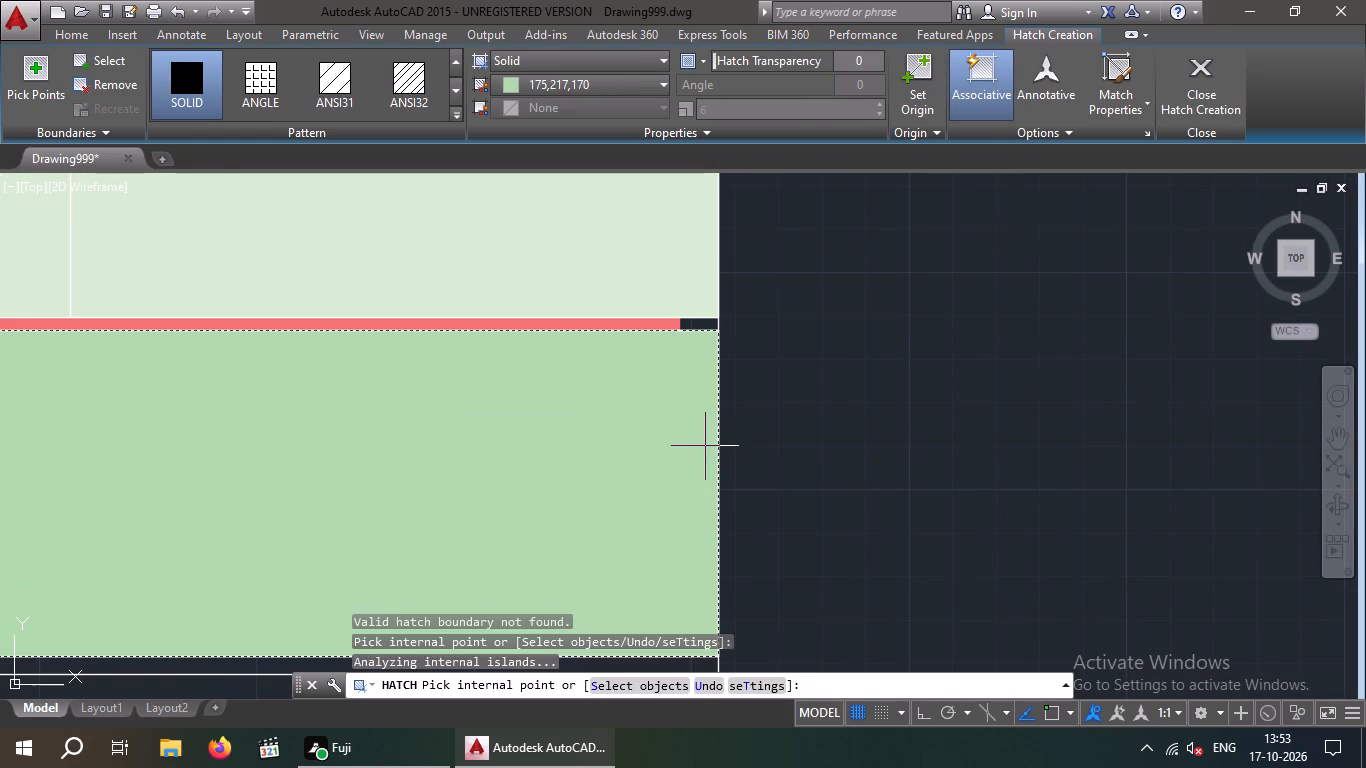
{"action": "key", "text": "Escape"}
Fill the unfilled gap at the right end of the thin red band with a solid hatch in colour 242,113,114.
{"action": "left_click", "coordinate": [198, 111]}
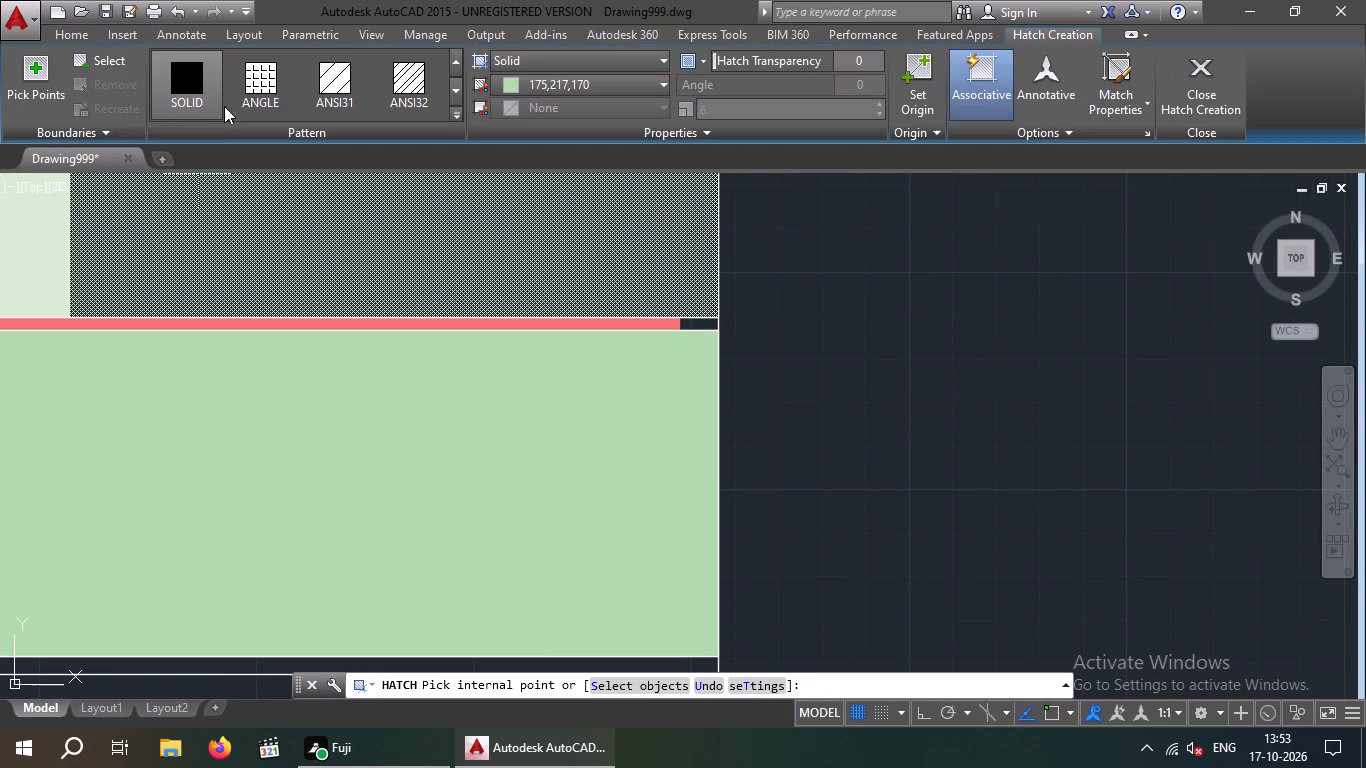
{"action": "left_click", "coordinate": [539, 87]}
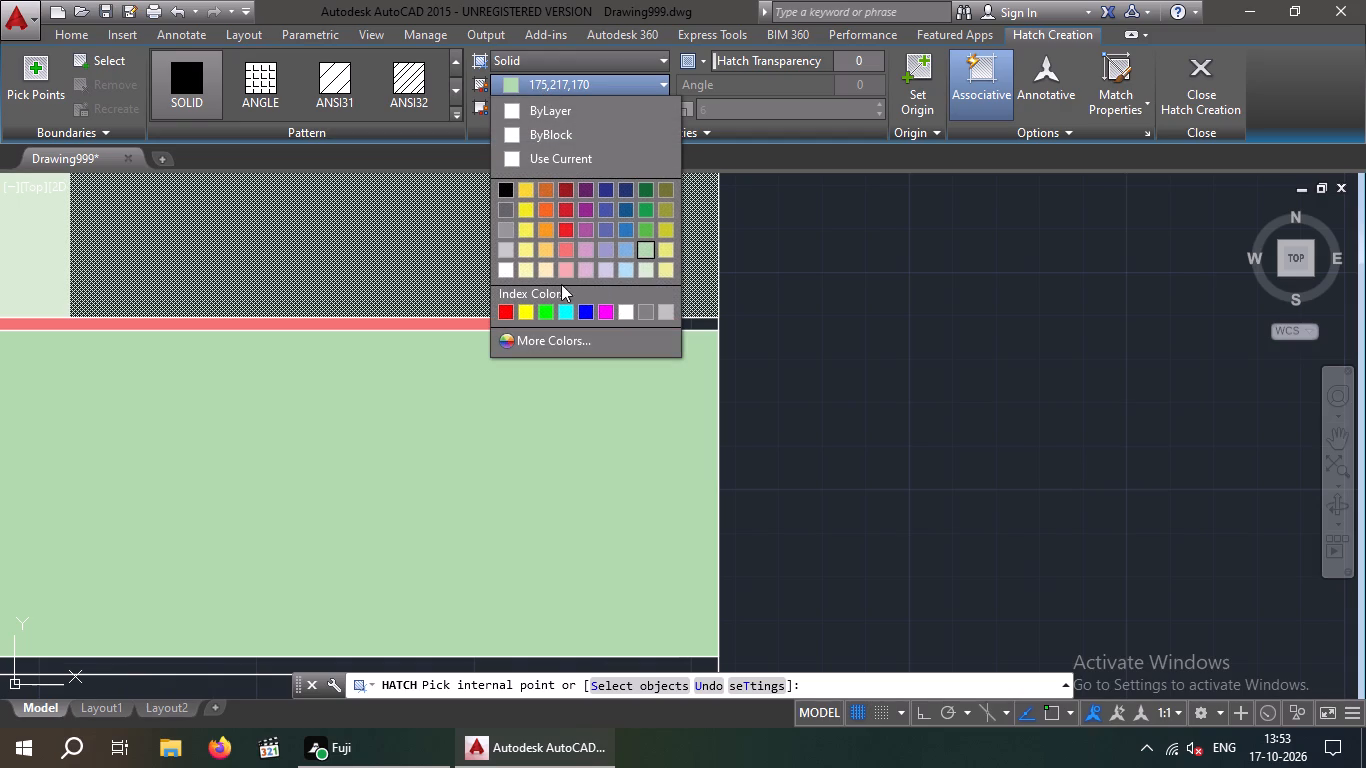
{"action": "left_click", "coordinate": [566, 252]}
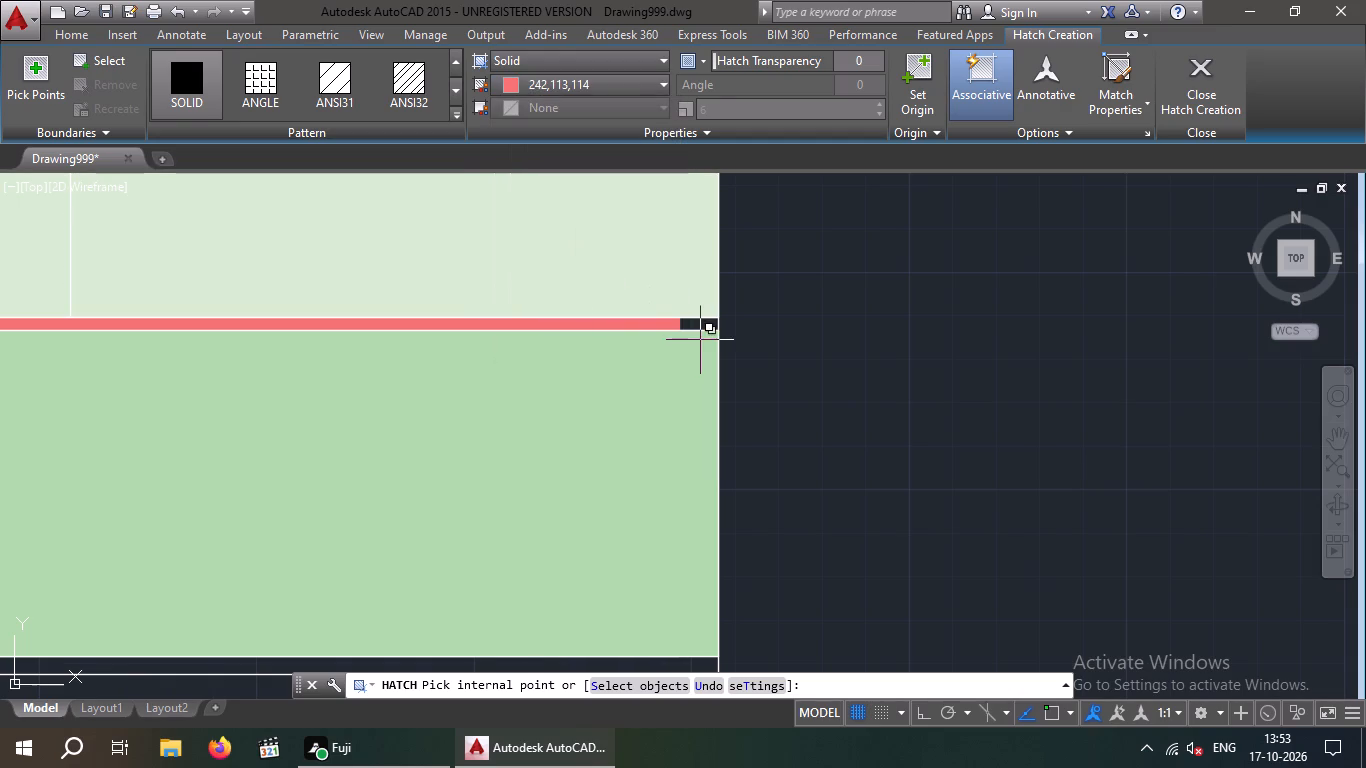
{"action": "scroll", "coordinate": [697, 333], "scroll_direction": "up", "scroll_amount": 3}
{"action": "left_click", "coordinate": [670, 301]}
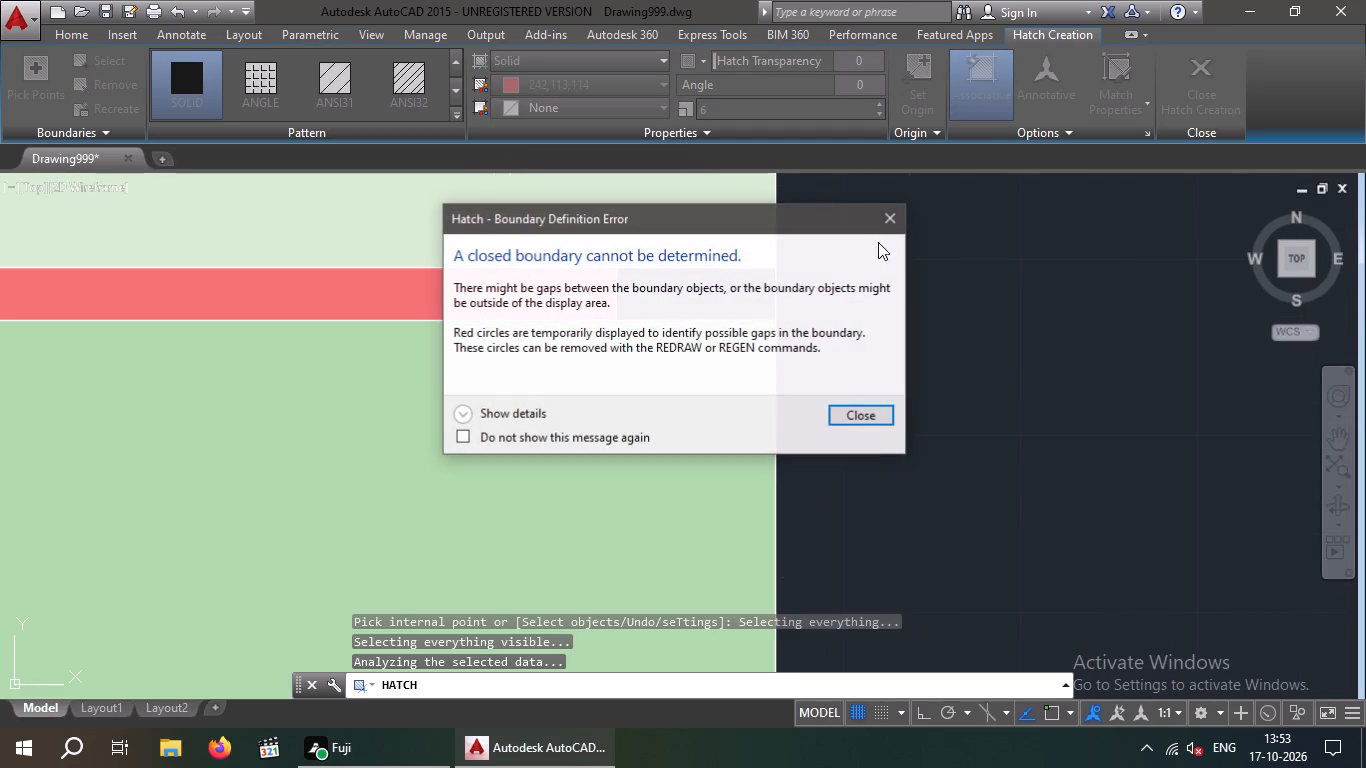
{"action": "left_click", "coordinate": [892, 214]}
{"action": "scroll", "coordinate": [685, 299], "scroll_direction": "down", "scroll_amount": 2}
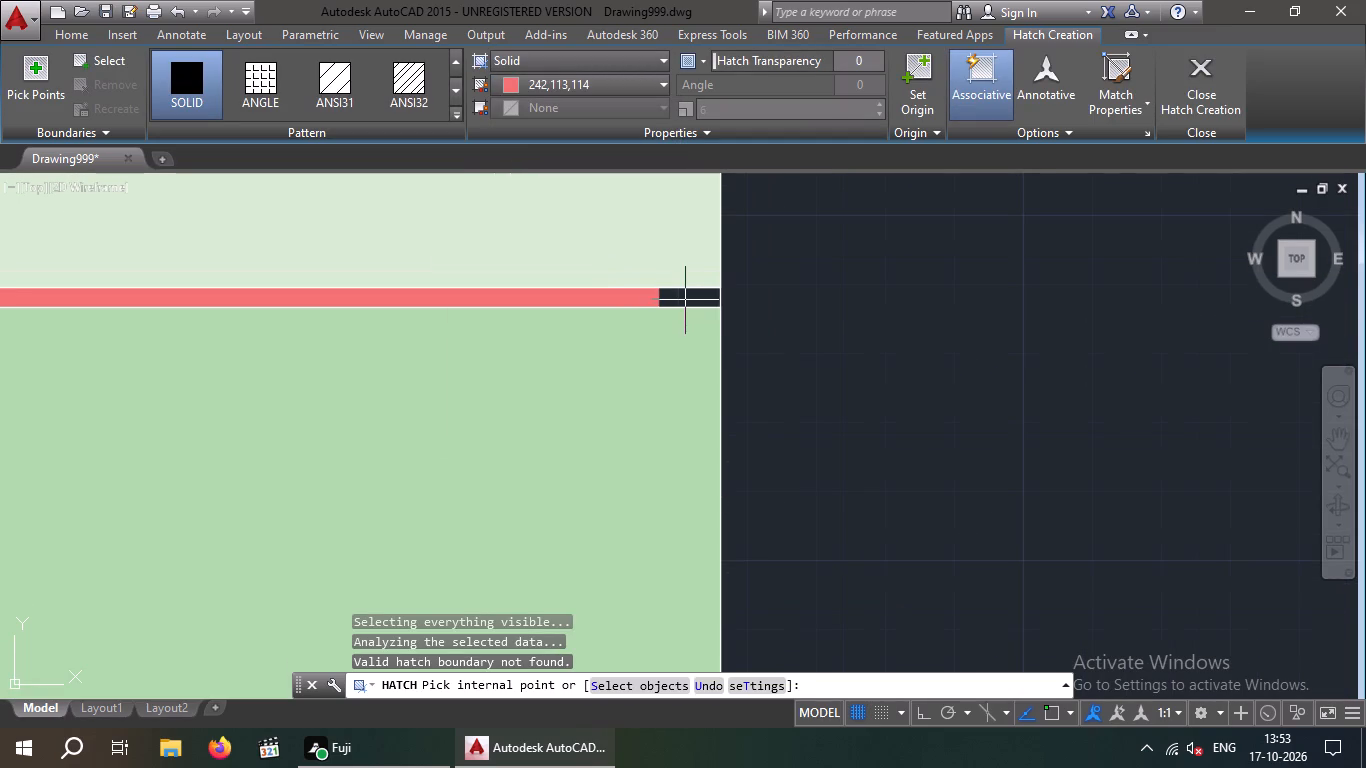
{"action": "left_click", "coordinate": [685, 300]}
{"action": "left_click", "coordinate": [685, 300]}
{"action": "left_click", "coordinate": [660, 302]}
{"action": "left_click", "coordinate": [671, 301]}
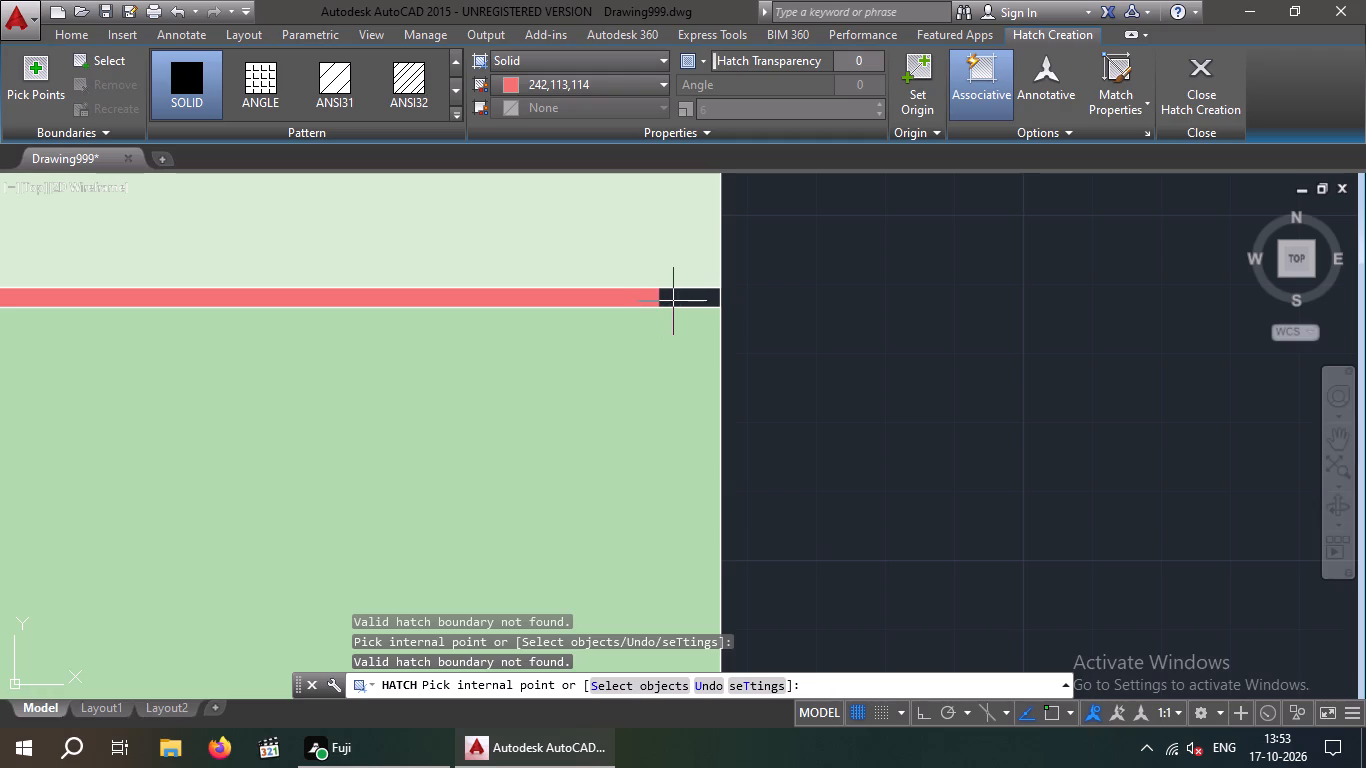
{"action": "scroll", "coordinate": [682, 300], "scroll_direction": "down", "scroll_amount": 6}
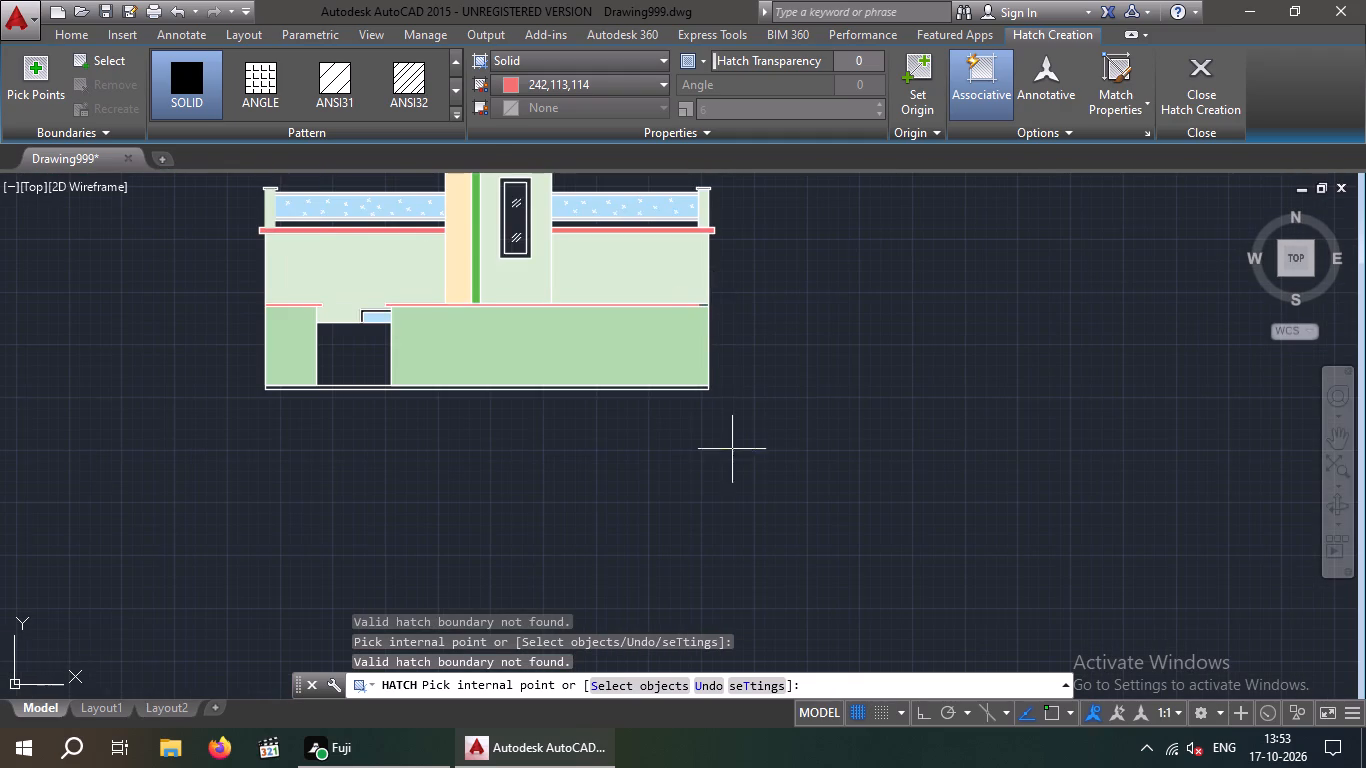
{"action": "middle_click_drag", "start_coordinate": [739, 453], "coordinate": [746, 507]}
{"action": "scroll", "coordinate": [706, 358], "scroll_direction": "up", "scroll_amount": 4}
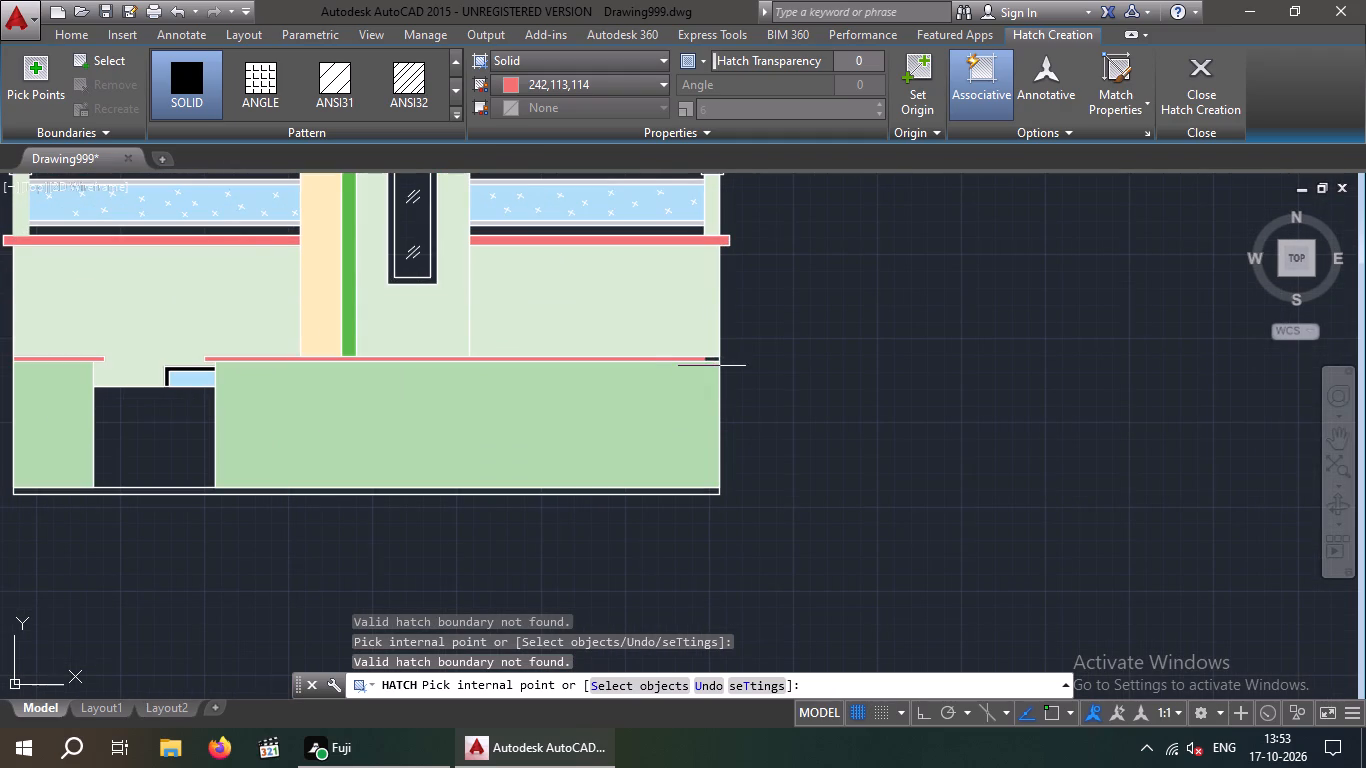
{"action": "scroll", "coordinate": [706, 360], "scroll_direction": "up", "scroll_amount": 5}
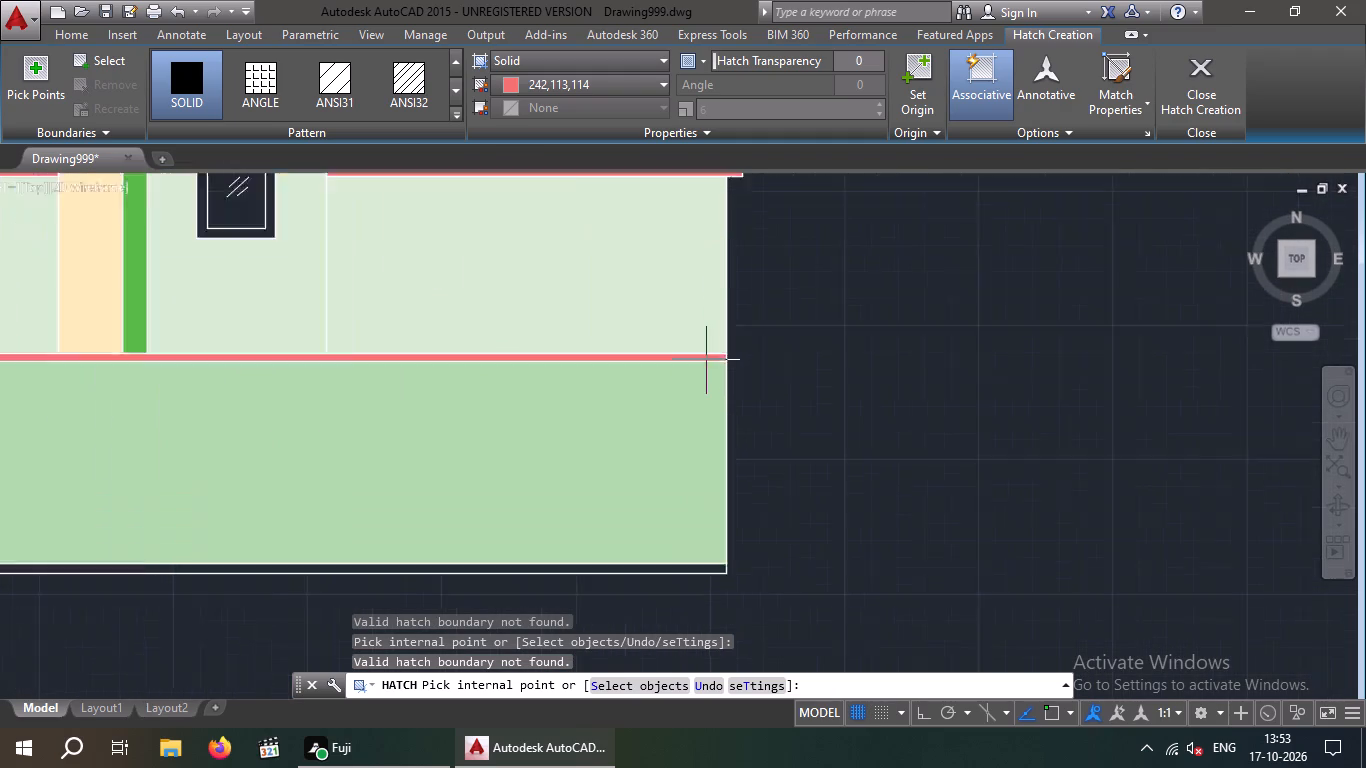
{"action": "left_click", "coordinate": [712, 359]}
{"action": "key", "text": "Escape"}
{"action": "scroll", "coordinate": [767, 373], "scroll_direction": "down", "scroll_amount": 4}
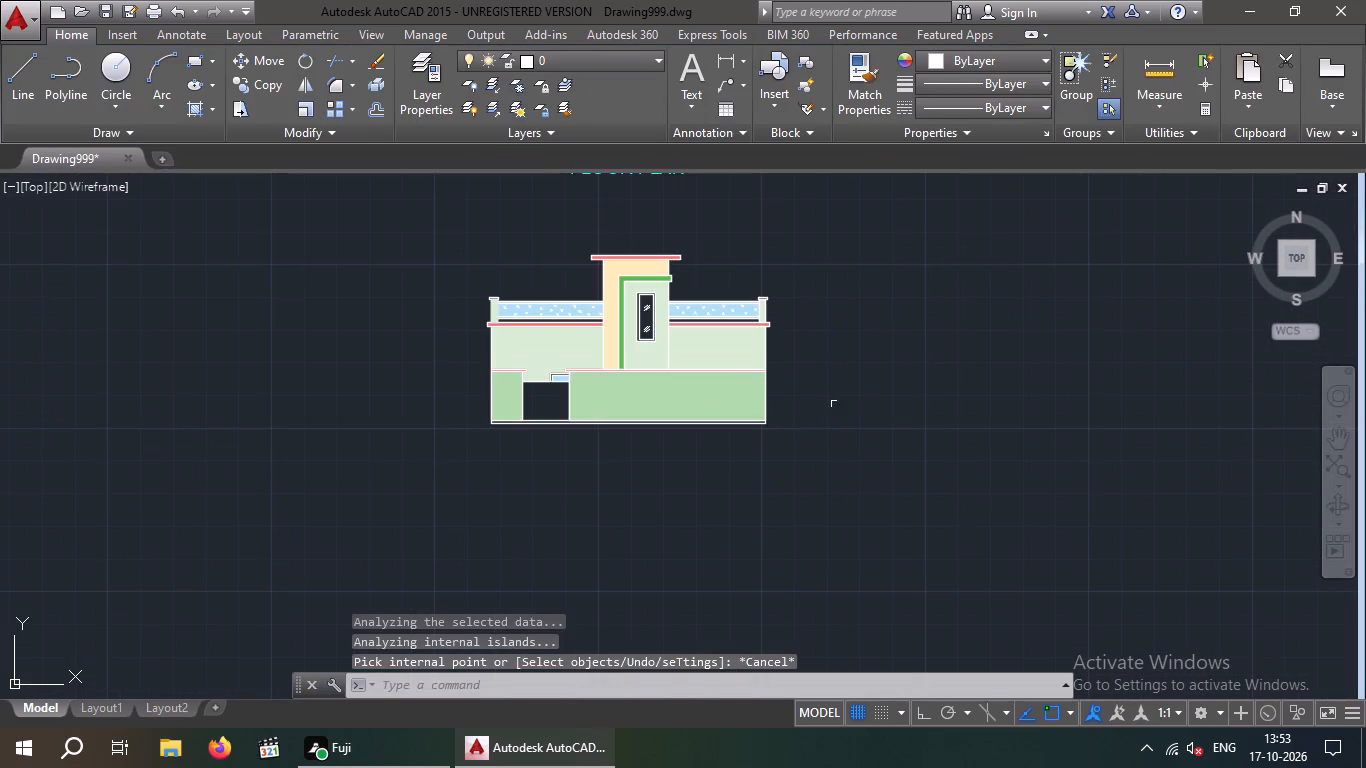
{"action": "key", "text": "Escape"}
{"action": "key", "text": "Escape"}
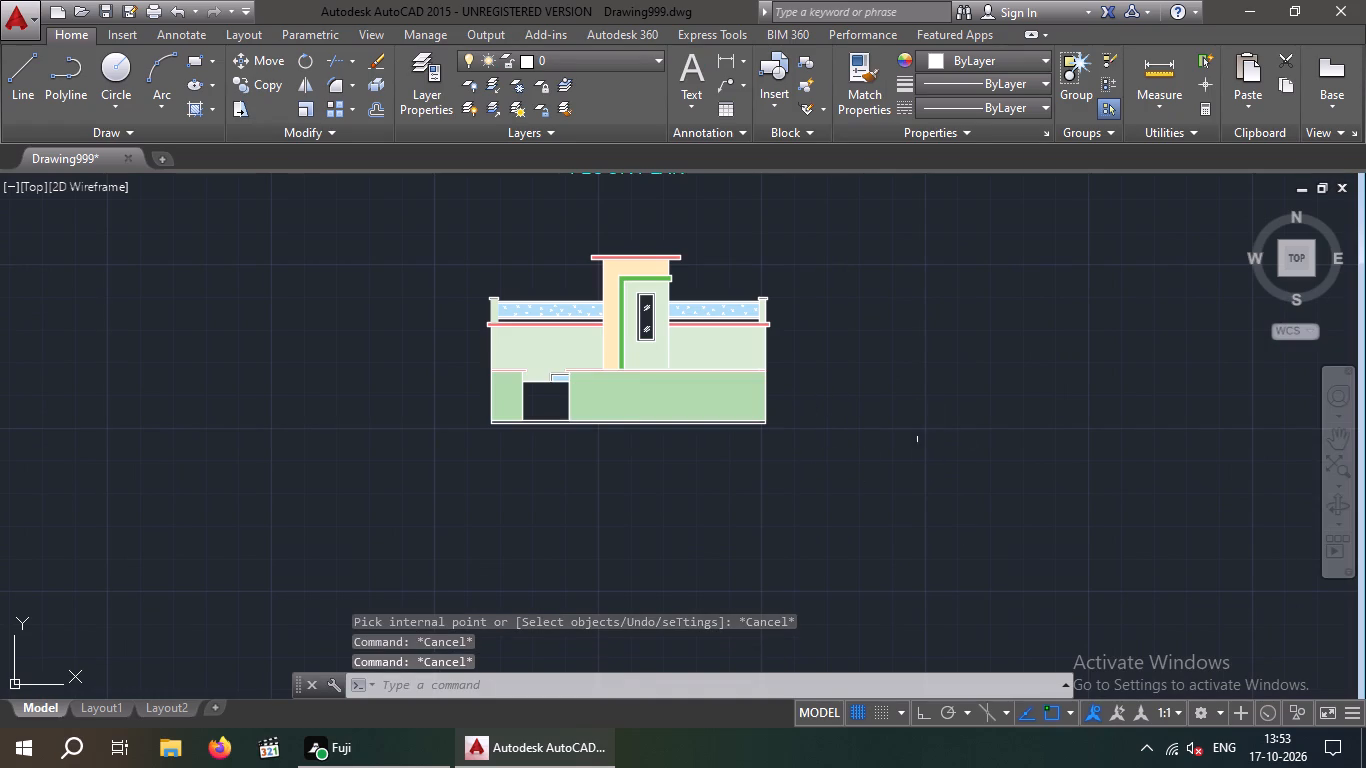
{"action": "key", "text": "Escape"}
{"action": "key", "text": "Escape"}
Offset the door opening's left, right and top edge lines 4" inward to form the door frame.
{"action": "scroll", "coordinate": [779, 379], "scroll_direction": "up", "scroll_amount": 5}
{"action": "scroll", "coordinate": [794, 372], "scroll_direction": "down", "scroll_amount": 2}
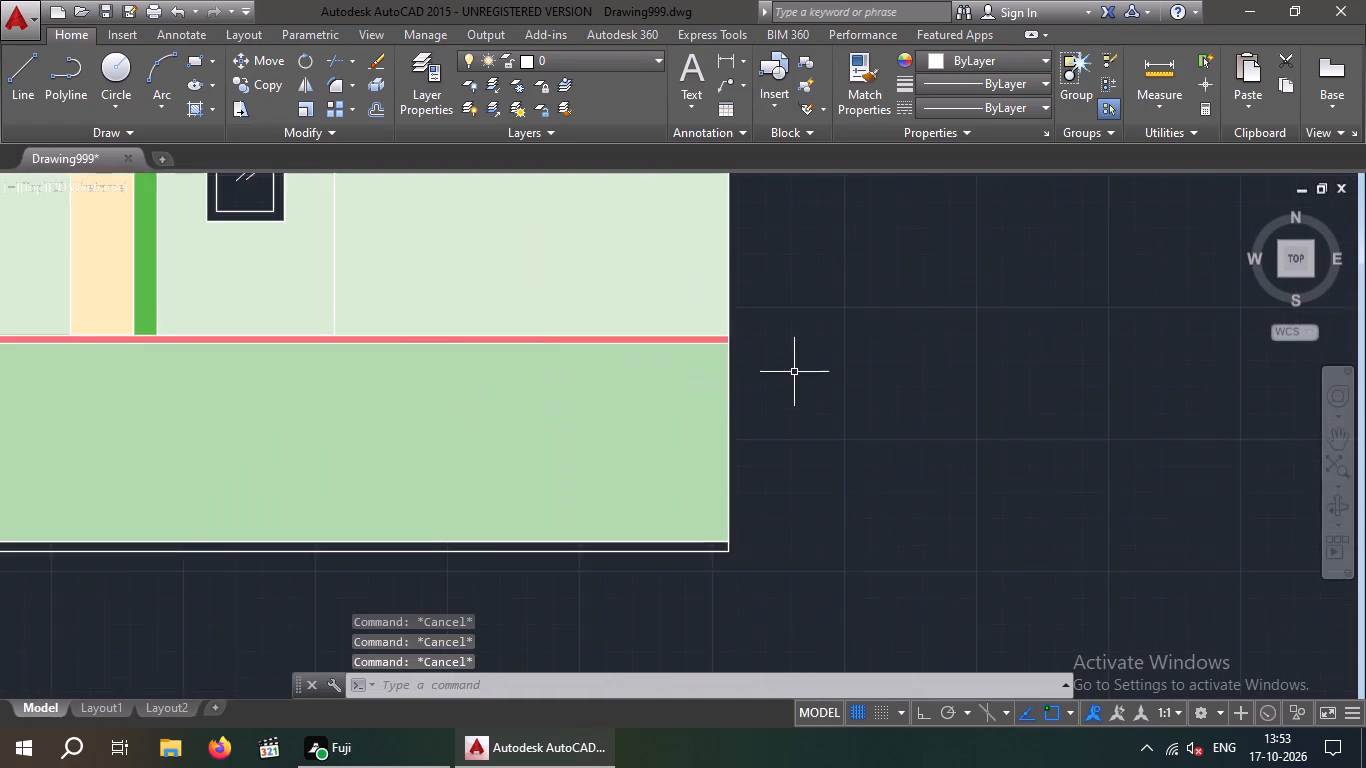
{"action": "scroll", "coordinate": [794, 372], "scroll_direction": "down", "scroll_amount": 2}
{"action": "middle_click_drag", "start_coordinate": [824, 409], "coordinate": [859, 462]}
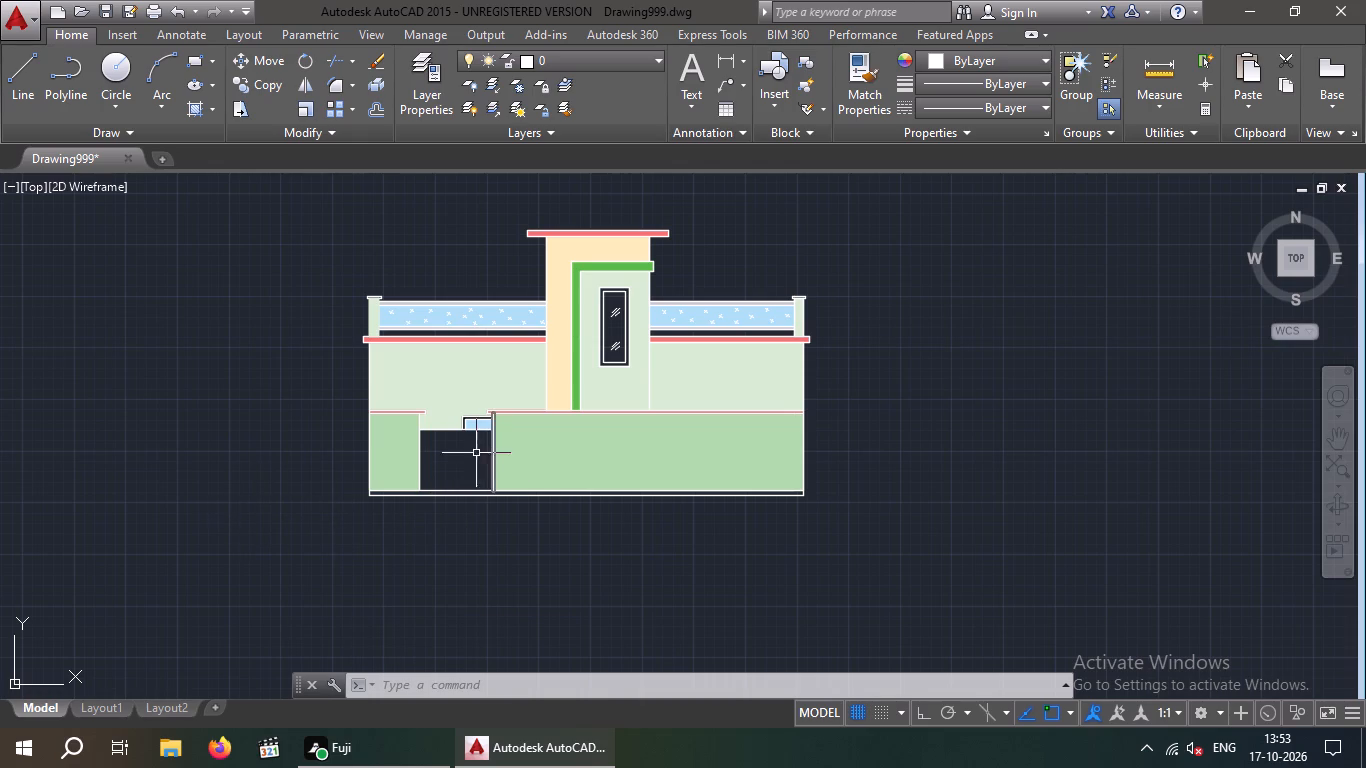
{"action": "scroll", "coordinate": [446, 523], "scroll_direction": "up", "scroll_amount": 3}
{"action": "middle_click_drag", "start_coordinate": [456, 529], "coordinate": [513, 662]}
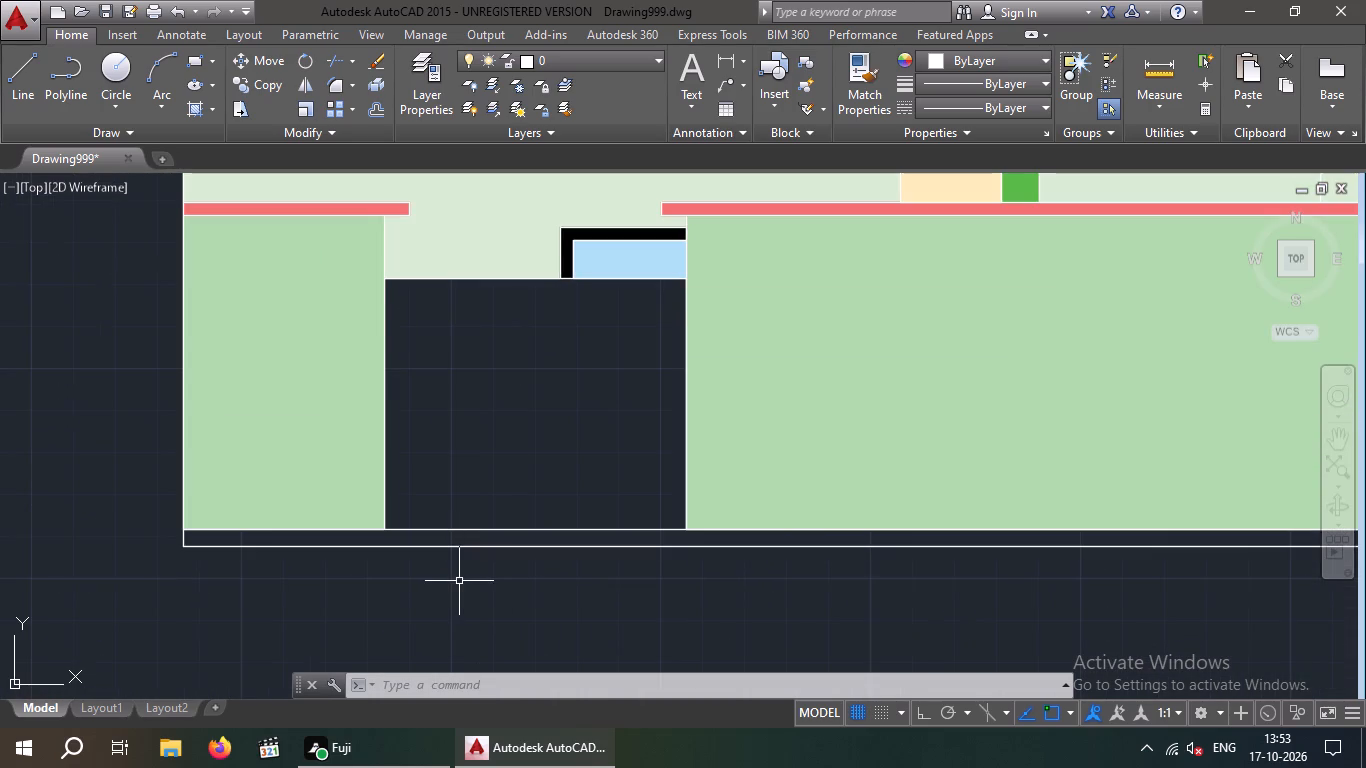
{"action": "key", "text": "o"}
{"action": "key", "text": "Return"}
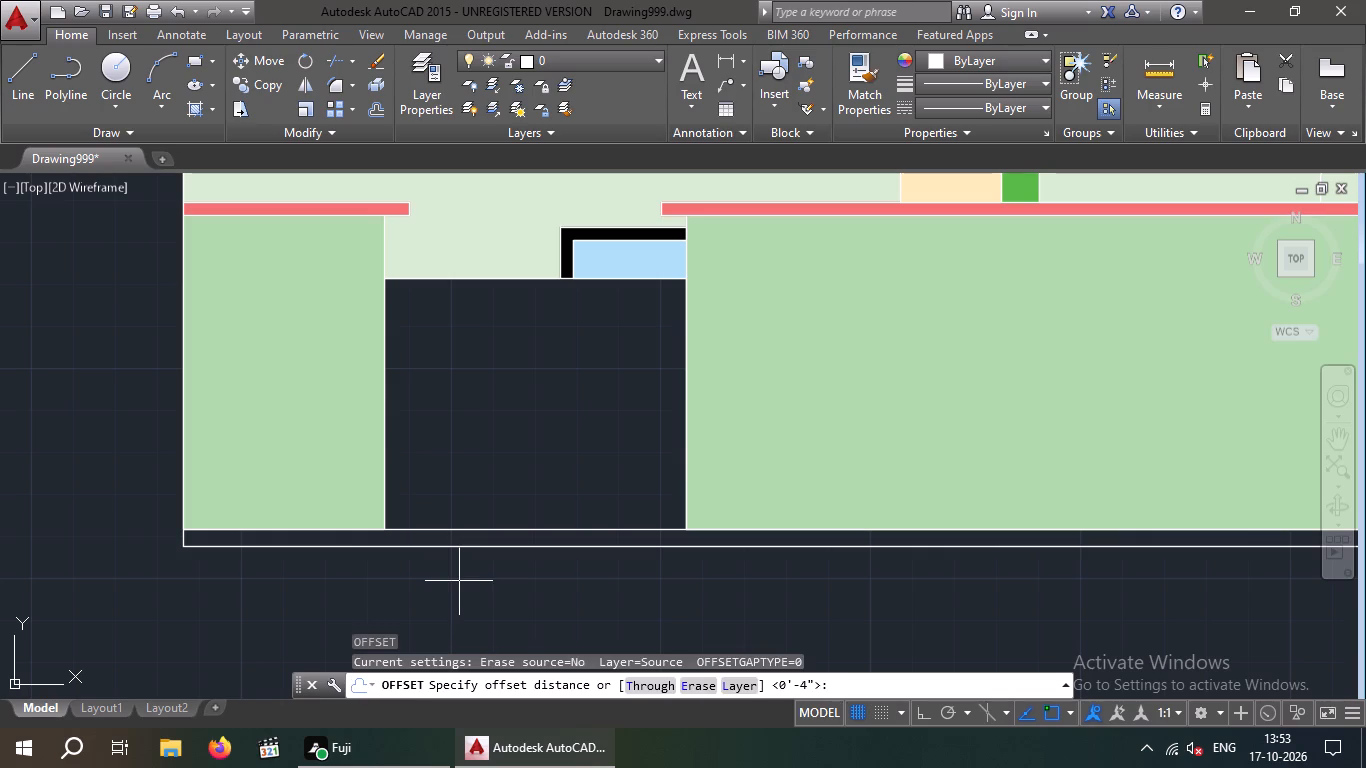
{"action": "key", "text": "4"}
{"action": "key", "text": "shift+quotedbl"}
{"action": "key", "text": "Return"}
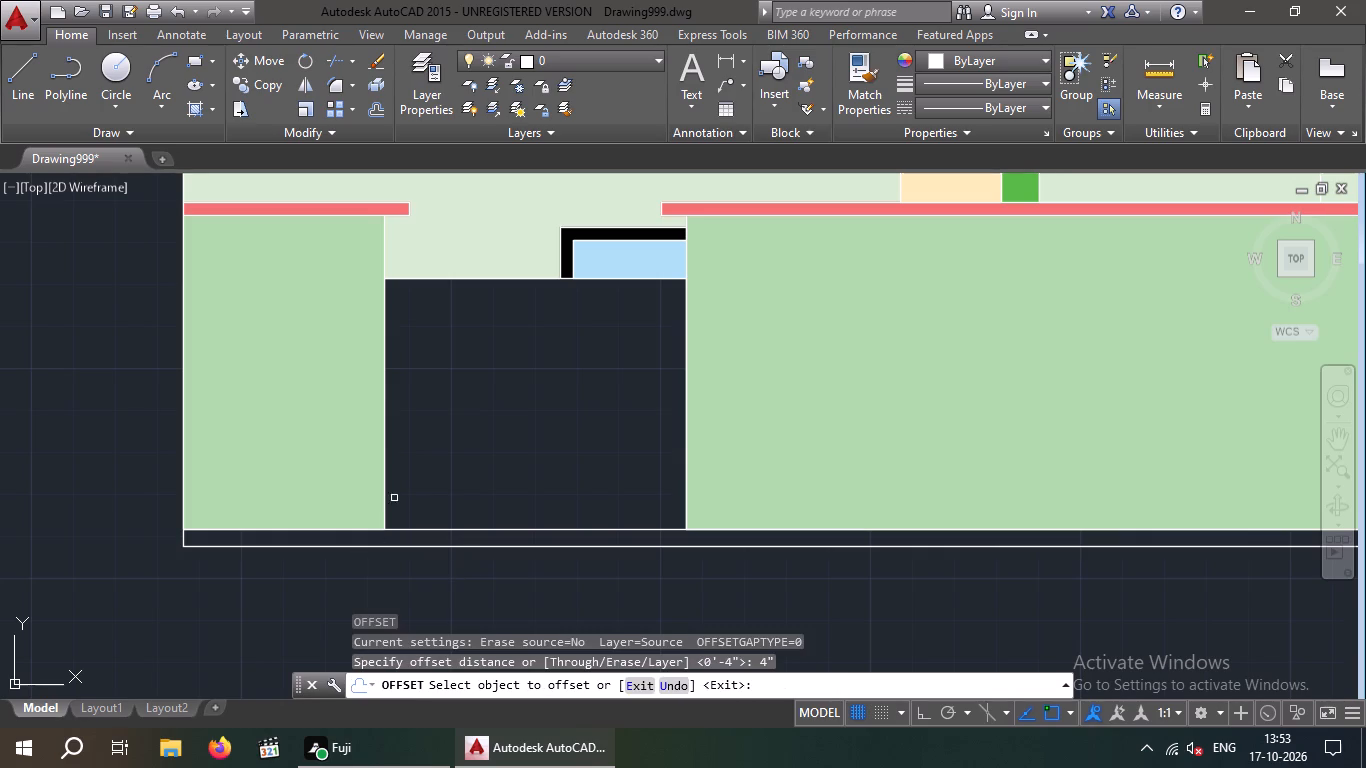
{"action": "left_click_drag", "start_coordinate": [385, 497], "coordinate": [397, 497]}
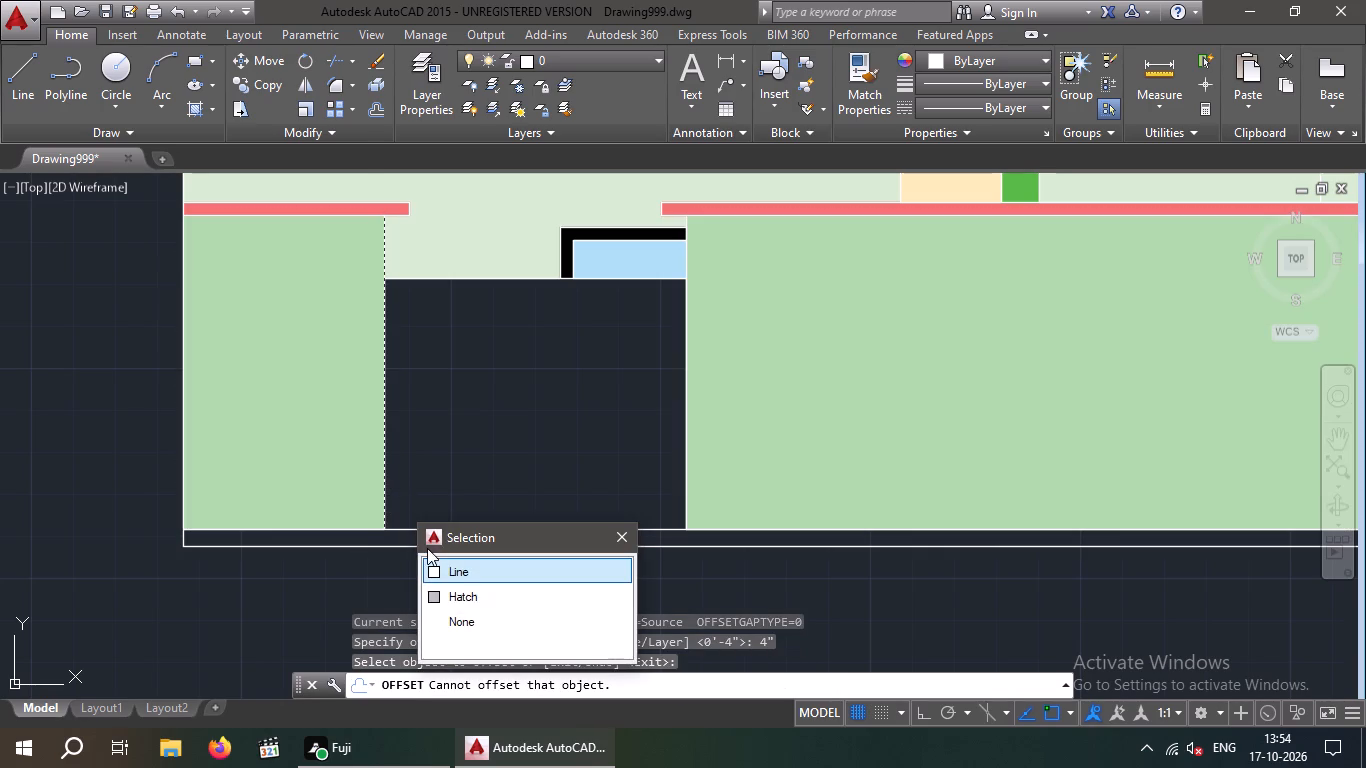
{"action": "left_click", "coordinate": [430, 575]}
{"action": "left_click", "coordinate": [433, 574]}
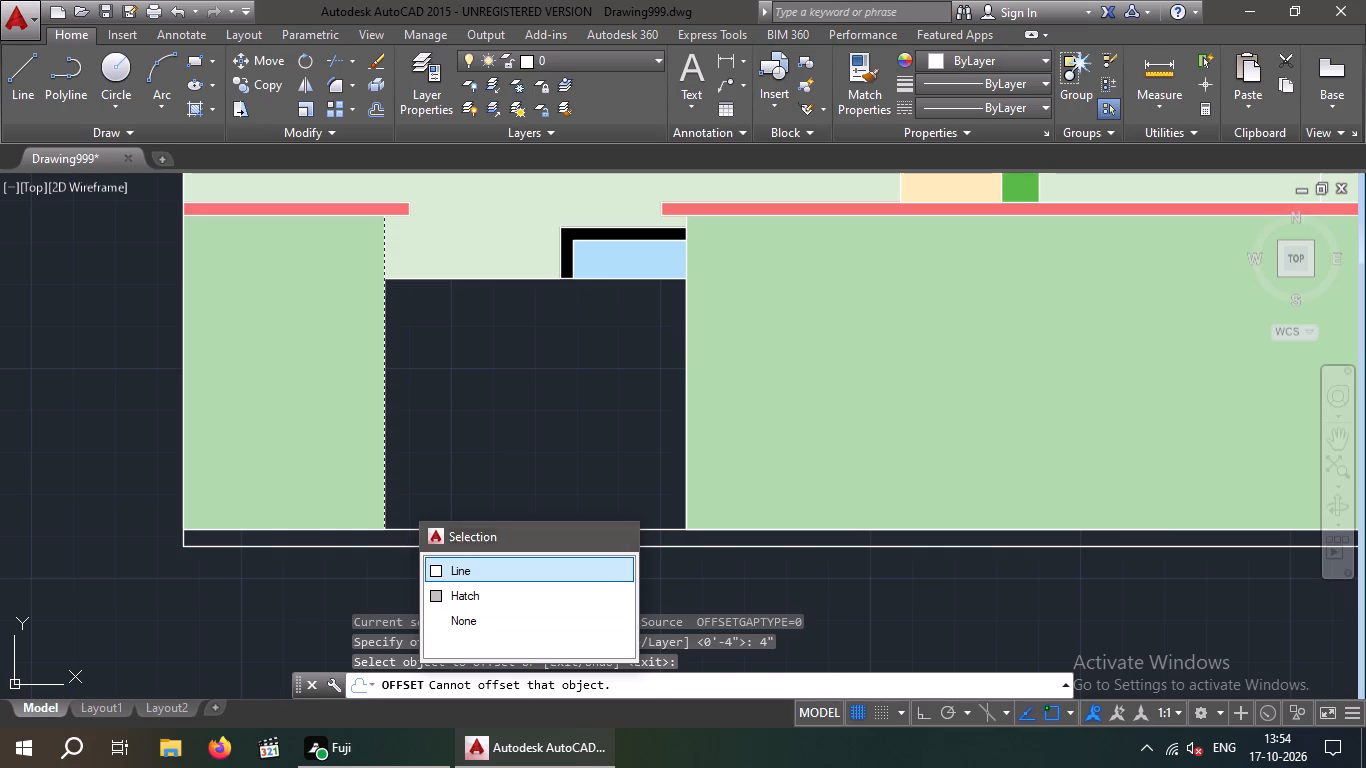
{"action": "left_click", "coordinate": [477, 466]}
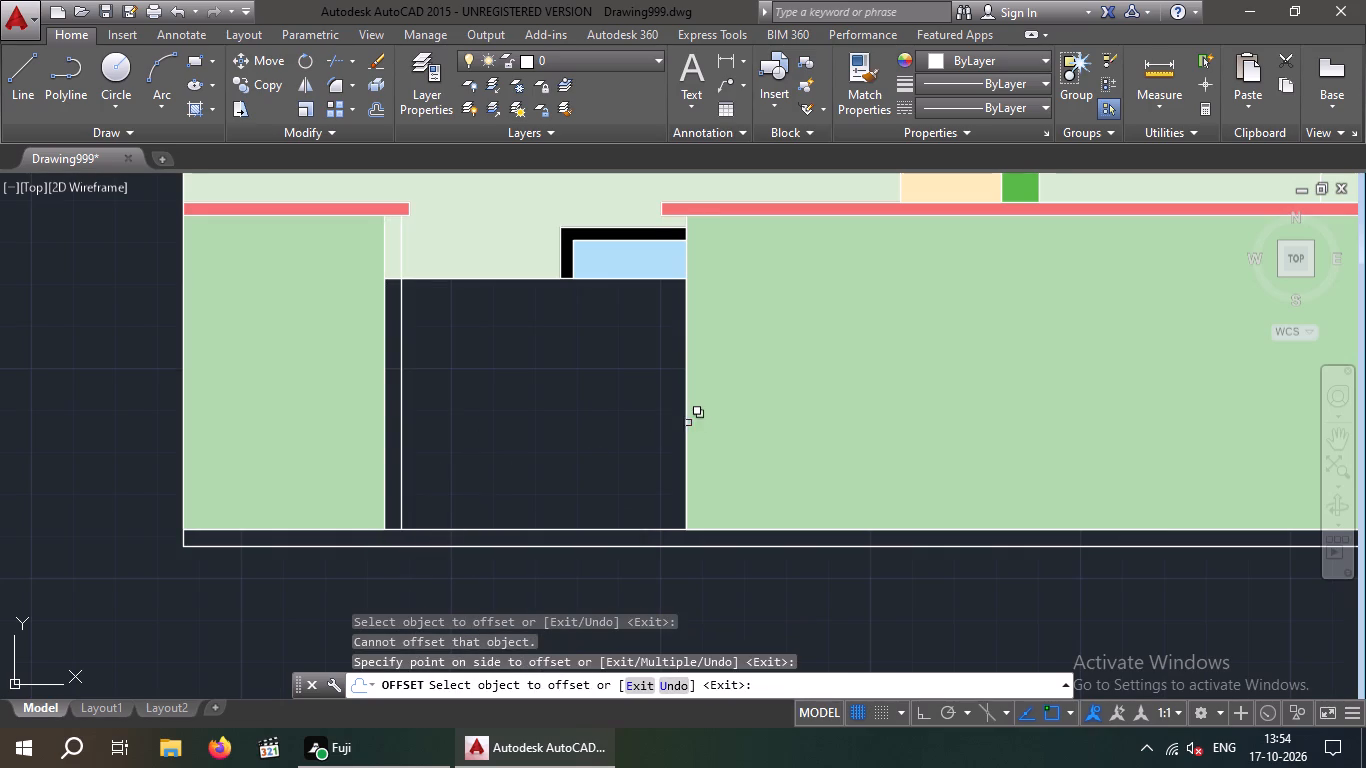
{"action": "left_click_drag", "start_coordinate": [685, 423], "coordinate": [632, 435]}
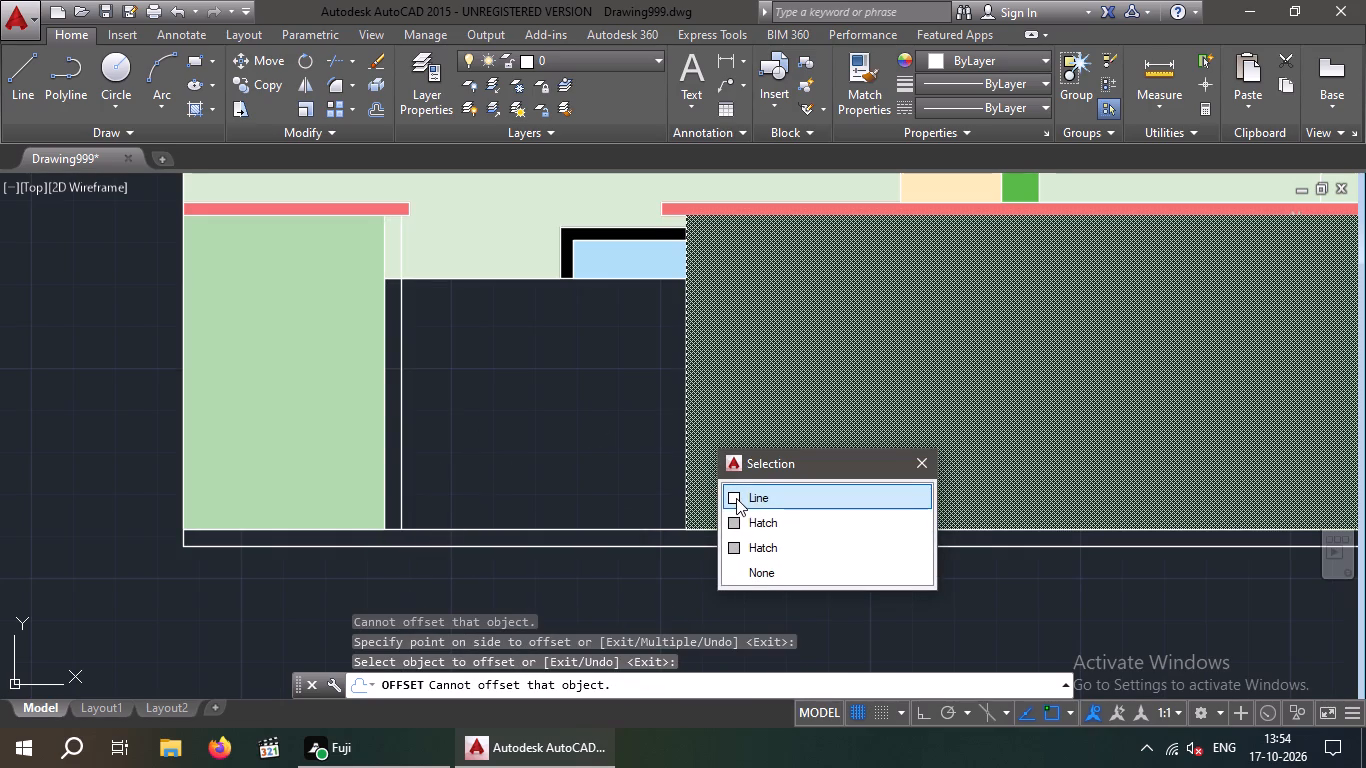
{"action": "left_click", "coordinate": [736, 497]}
{"action": "left_click", "coordinate": [580, 497]}
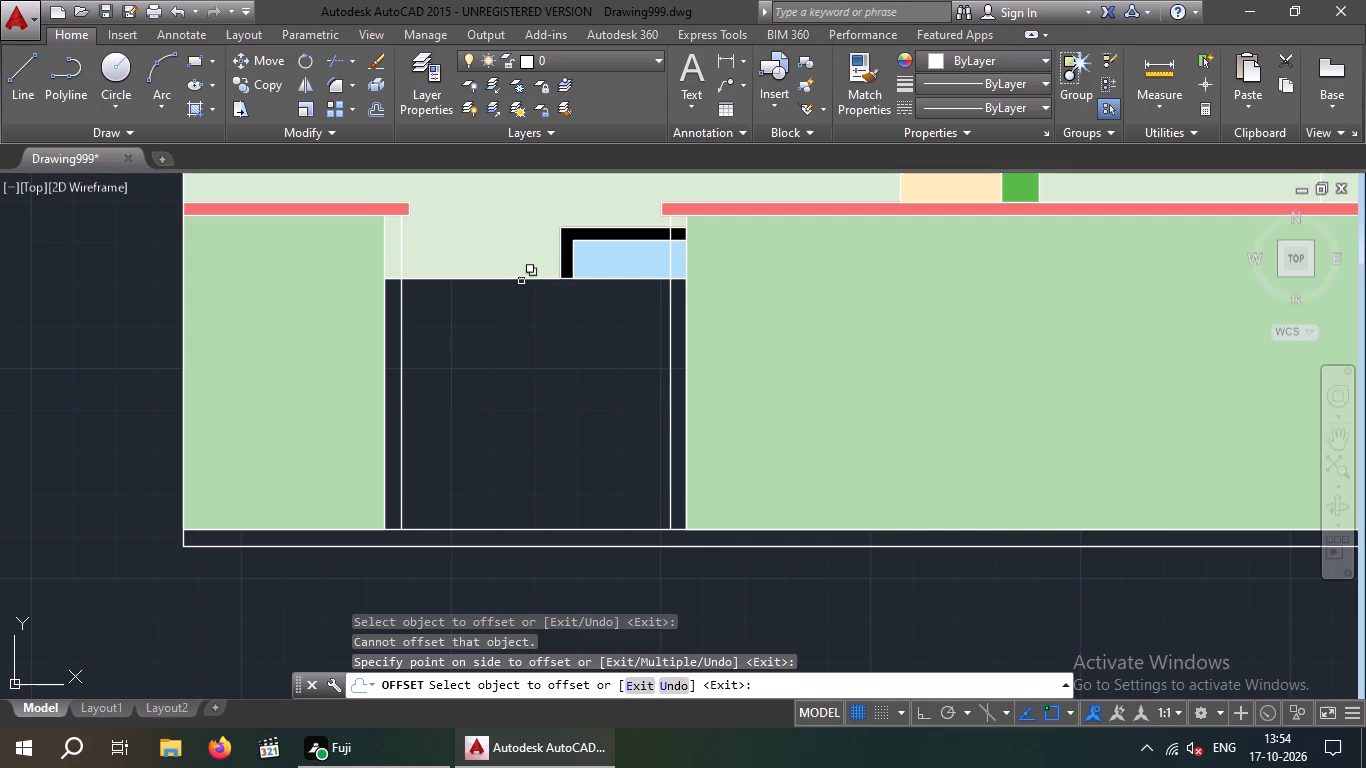
{"action": "left_click_drag", "start_coordinate": [521, 278], "coordinate": [530, 294]}
{"action": "left_click", "coordinate": [572, 356]}
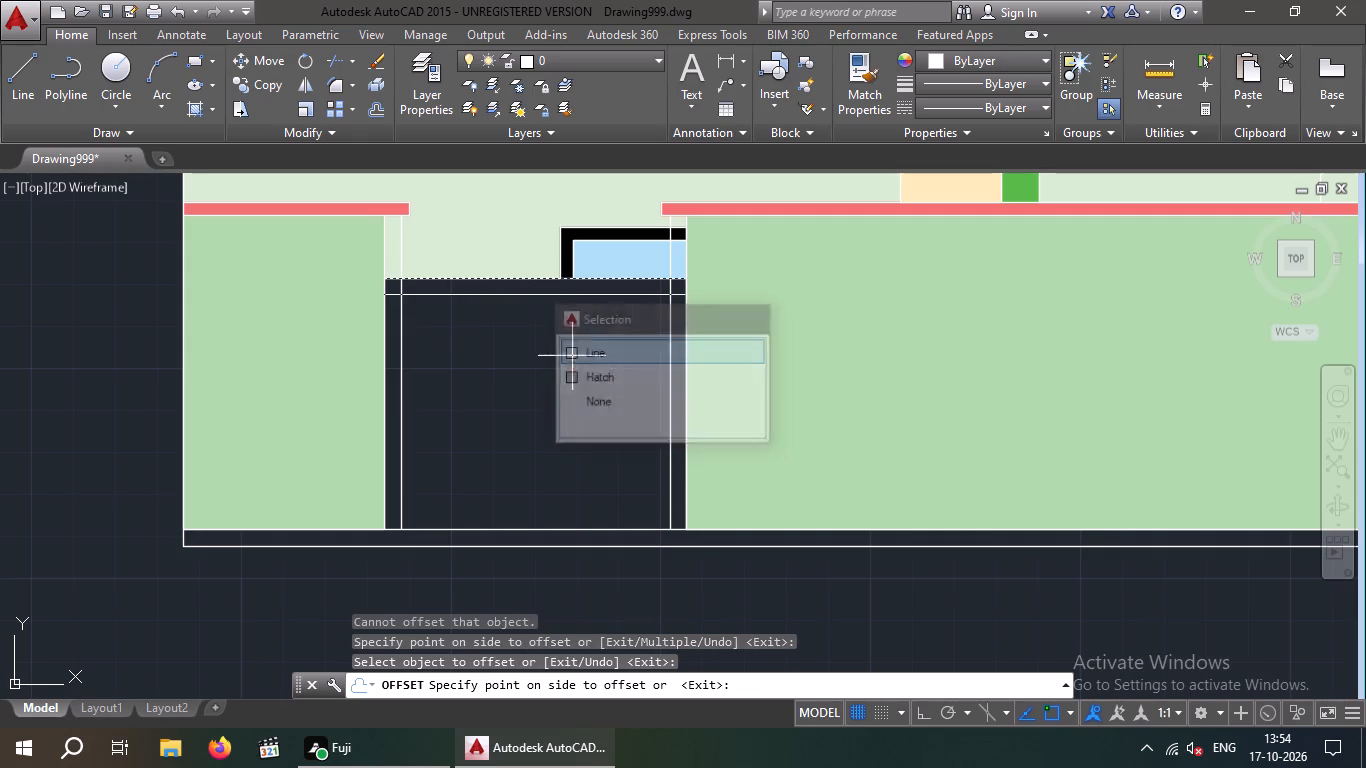
{"action": "left_click", "coordinate": [535, 369]}
{"action": "key", "text": "Escape"}
{"action": "key", "text": "Escape"}
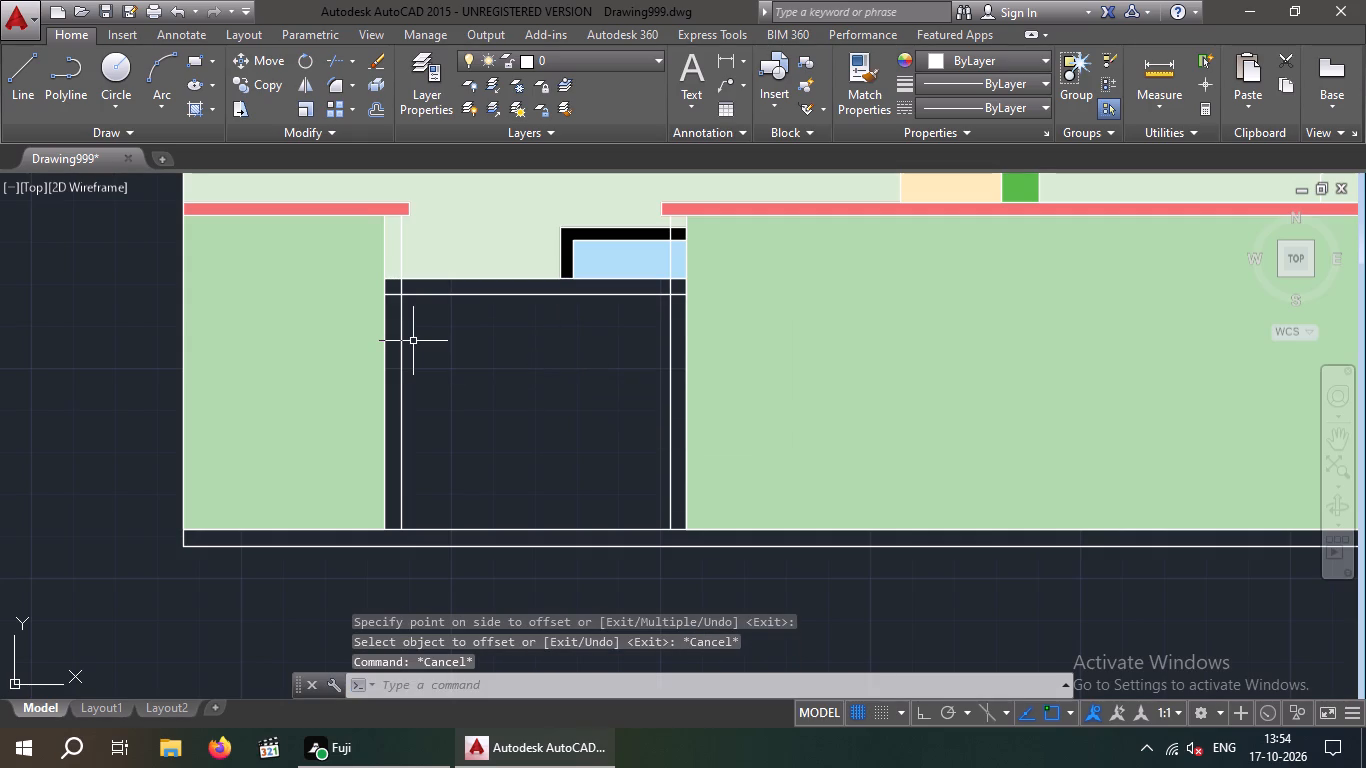
Trim the left frame line above the door opening's top edge and the right one where it crosses the light-blue pane.
{"action": "type", "text": "TR"}
{"action": "key", "text": "space"}
{"action": "key", "text": "space"}
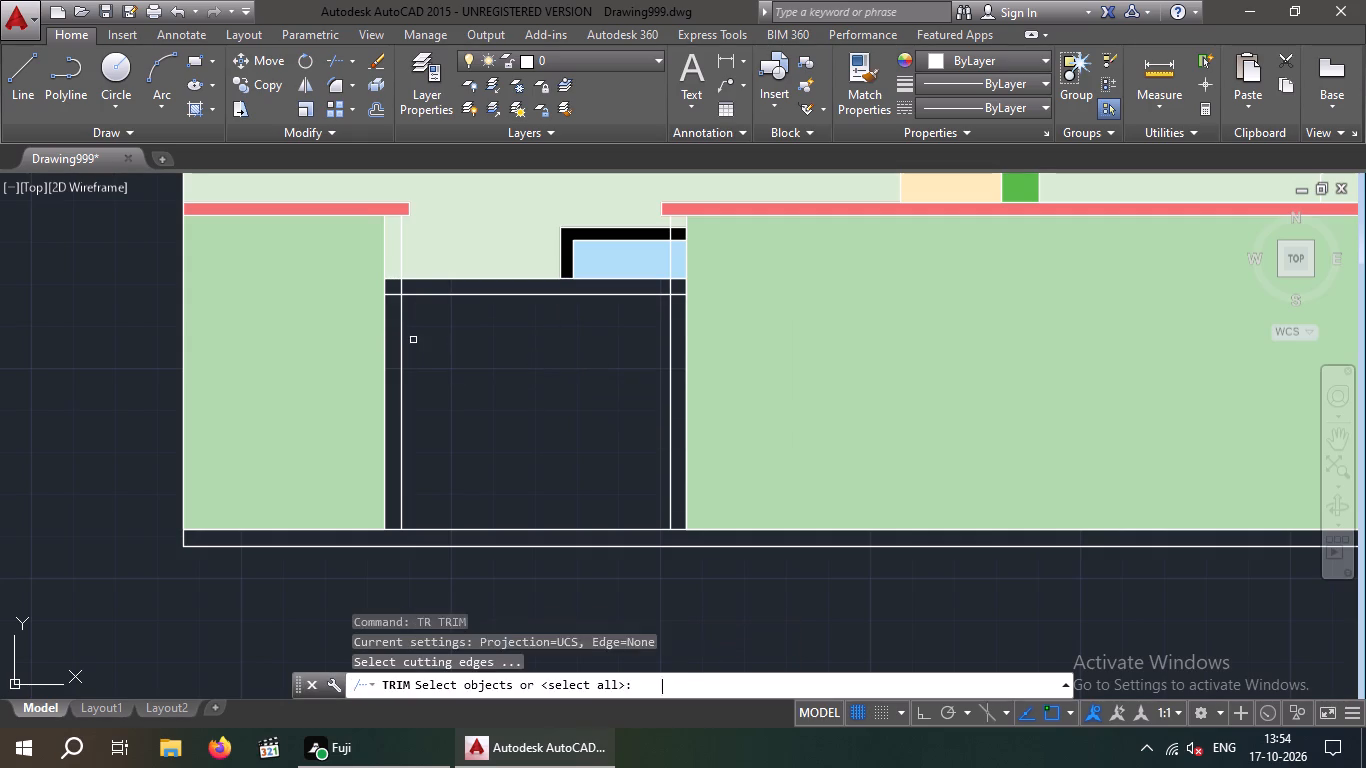
{"action": "left_click", "coordinate": [399, 267]}
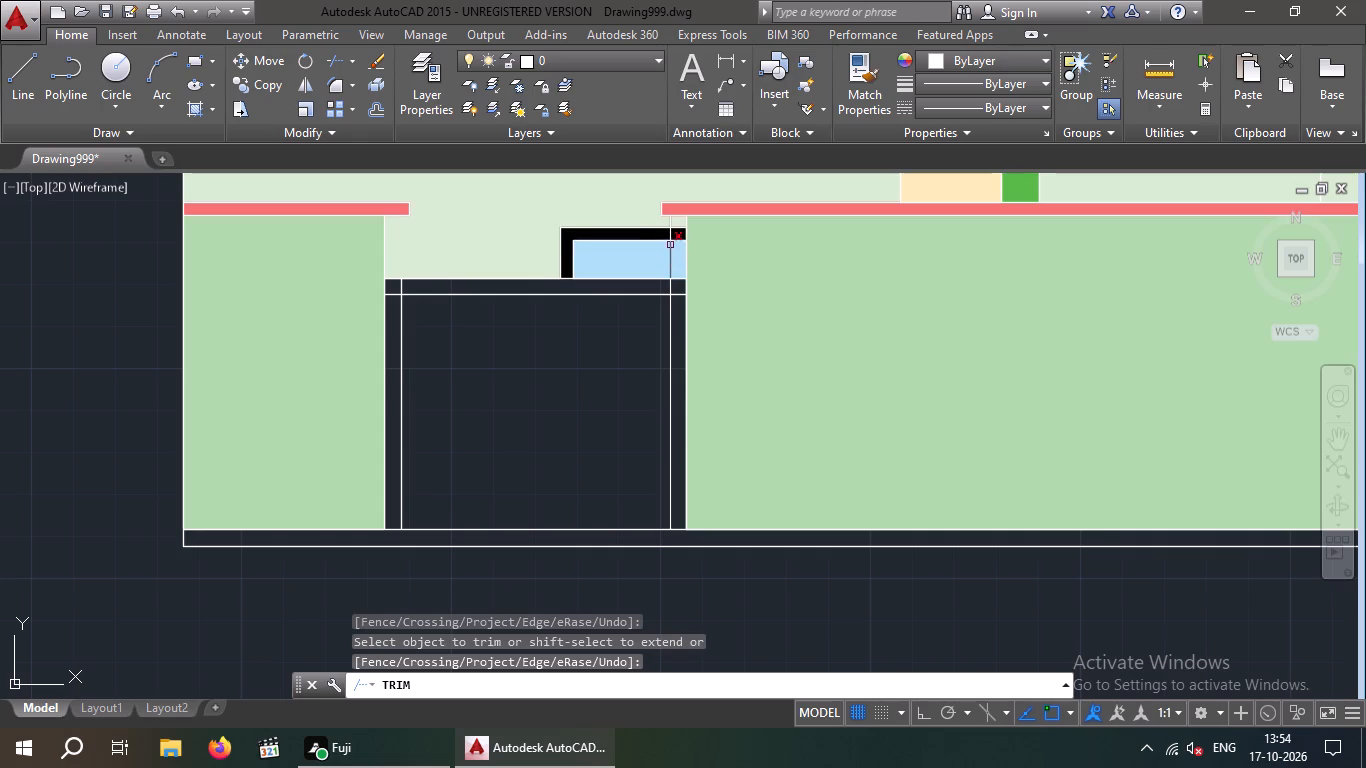
{"action": "scroll", "coordinate": [671, 274], "scroll_direction": "up", "scroll_amount": 2}
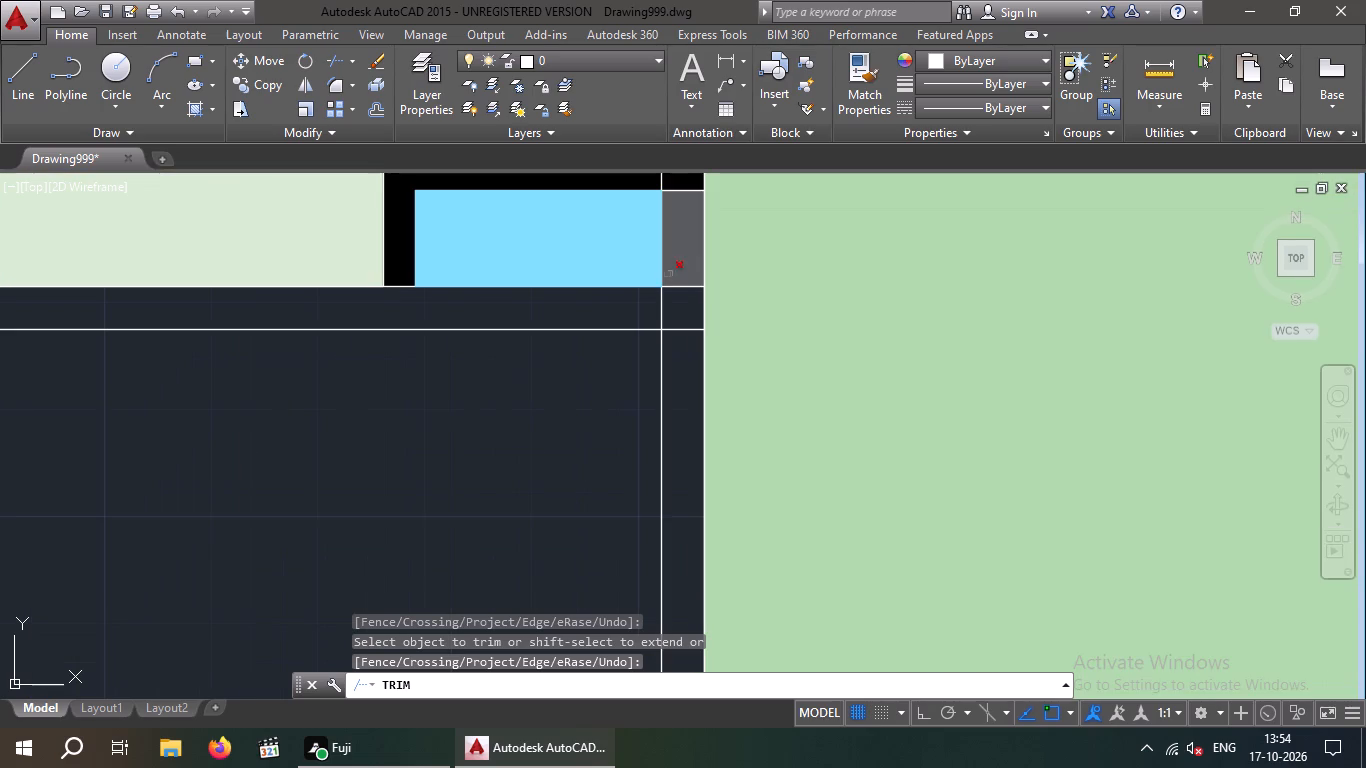
{"action": "left_click", "coordinate": [660, 278]}
{"action": "key", "text": "Escape"}
Delete the leftover piece of the right frame line between the red band and the light-blue pane.
{"action": "scroll", "coordinate": [608, 345], "scroll_direction": "down", "scroll_amount": 2}
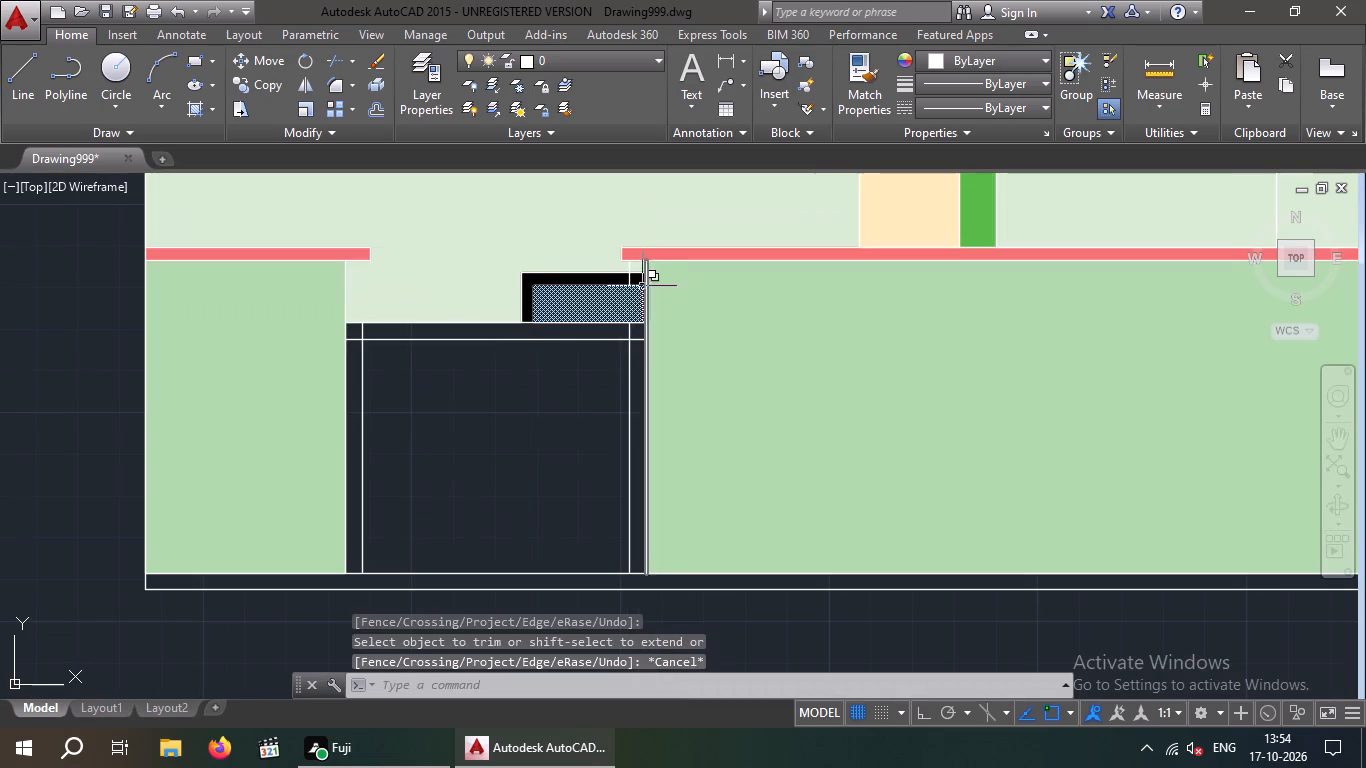
{"action": "scroll", "coordinate": [626, 273], "scroll_direction": "up", "scroll_amount": 5}
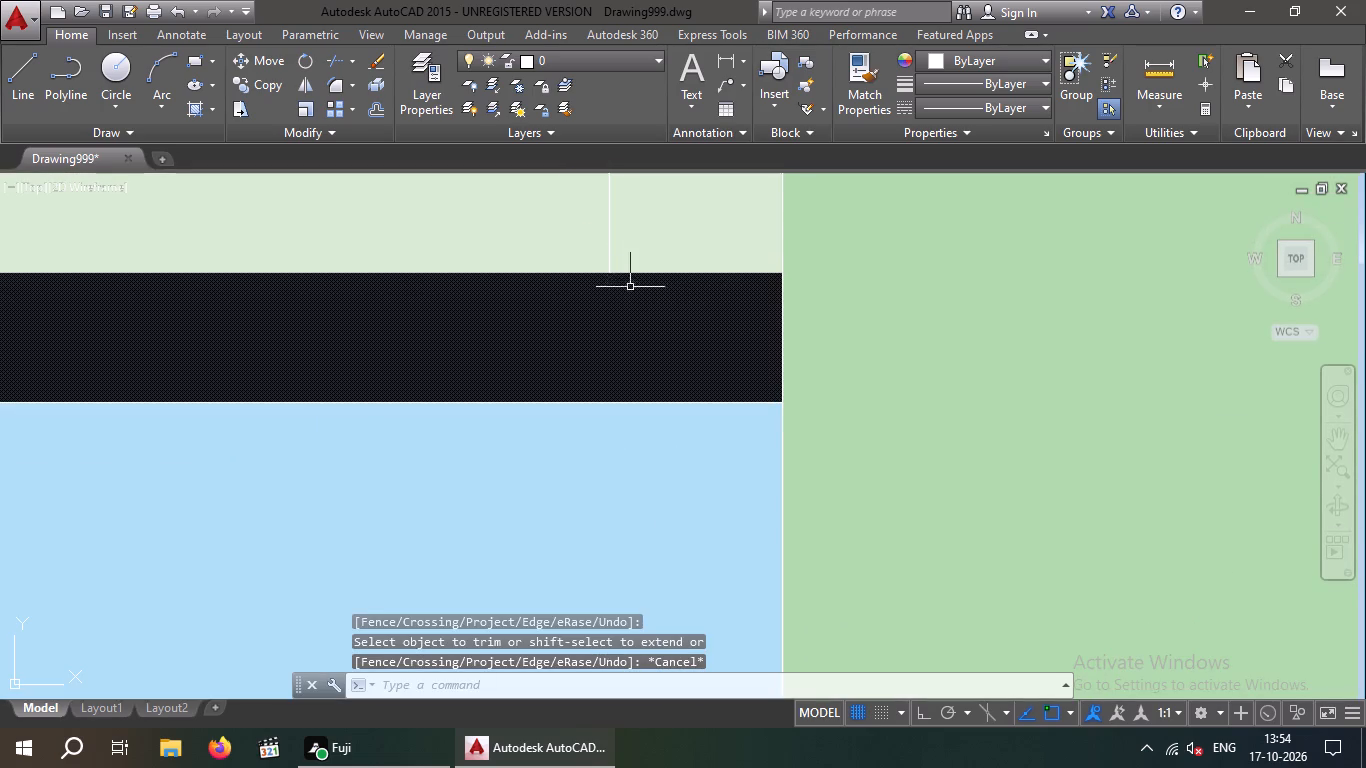
{"action": "scroll", "coordinate": [610, 259], "scroll_direction": "down", "scroll_amount": 2}
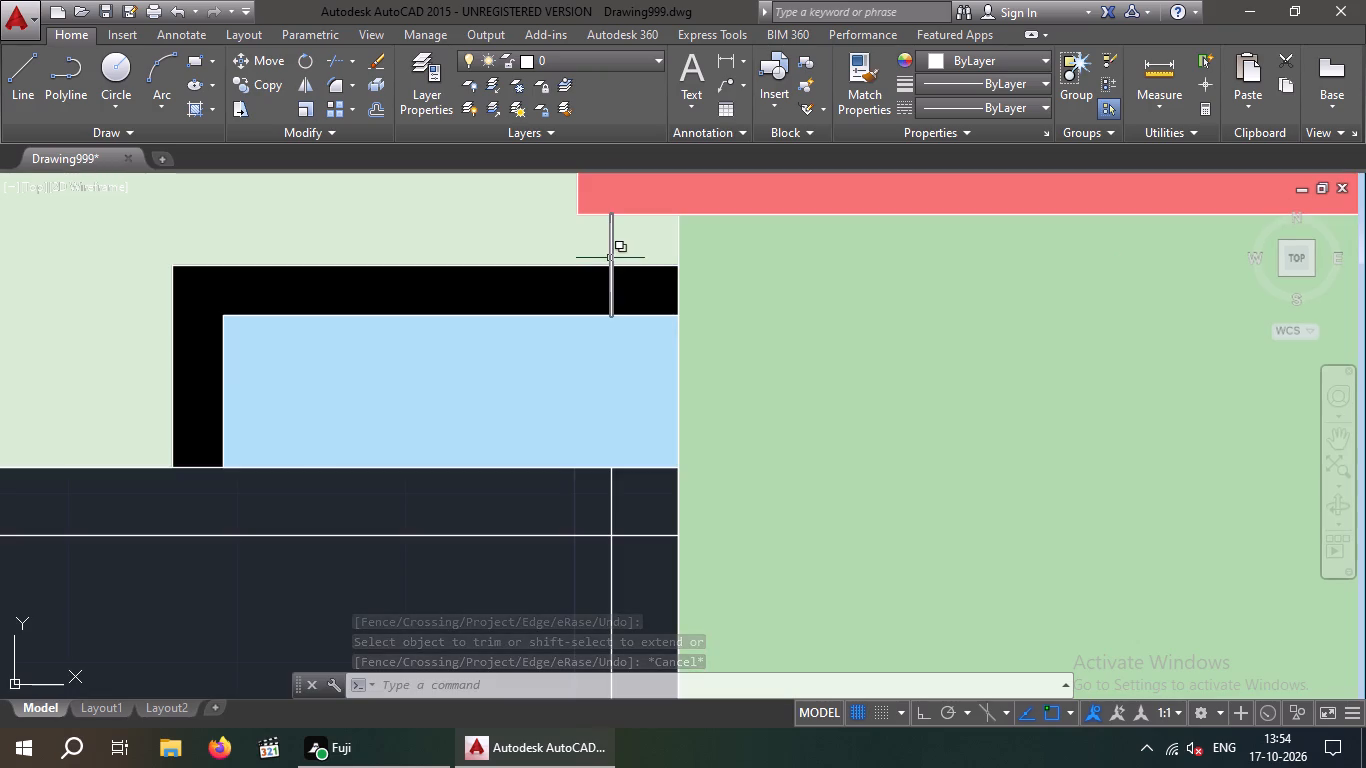
{"action": "left_click", "coordinate": [610, 258]}
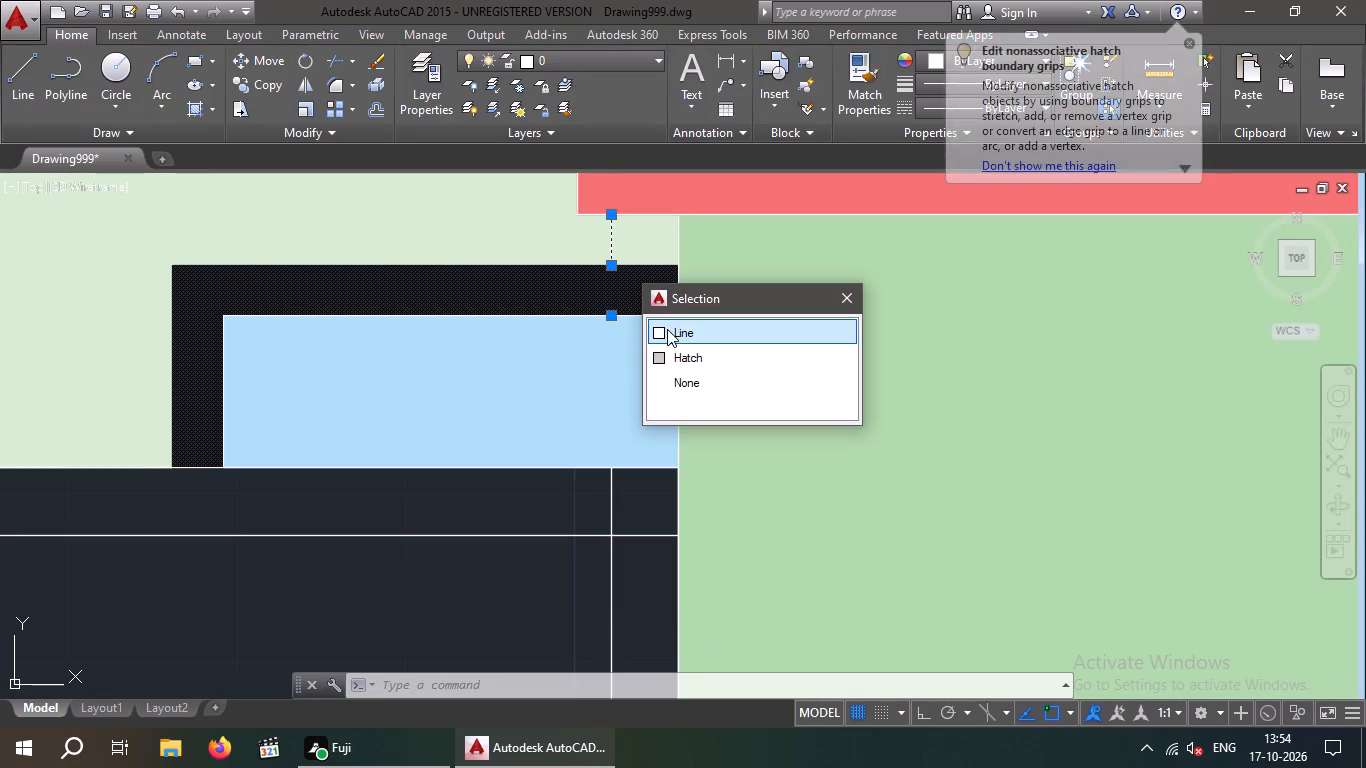
{"action": "left_click", "coordinate": [660, 331]}
{"action": "key", "text": "Delete"}
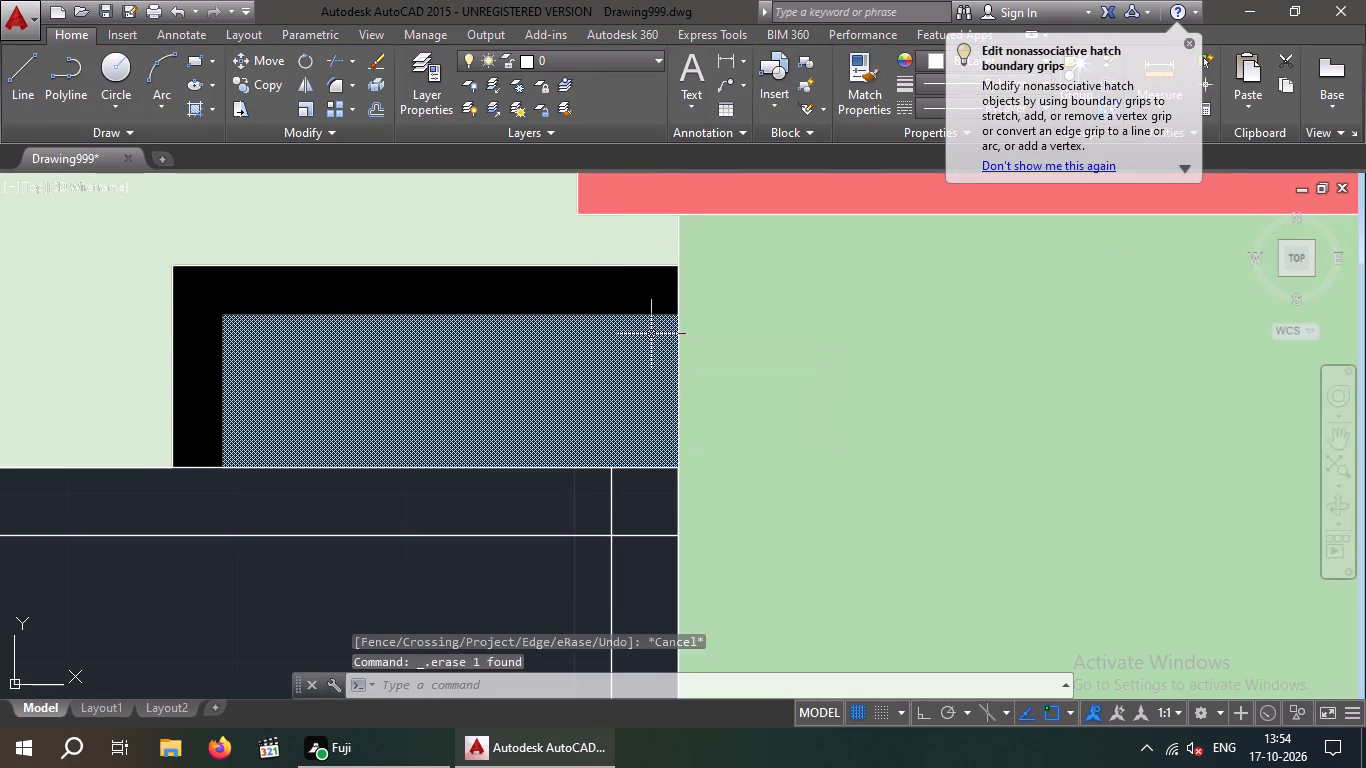
{"action": "scroll", "coordinate": [604, 361], "scroll_direction": "down", "scroll_amount": 3}
{"action": "key", "text": "Escape"}
{"action": "key", "text": "Escape"}
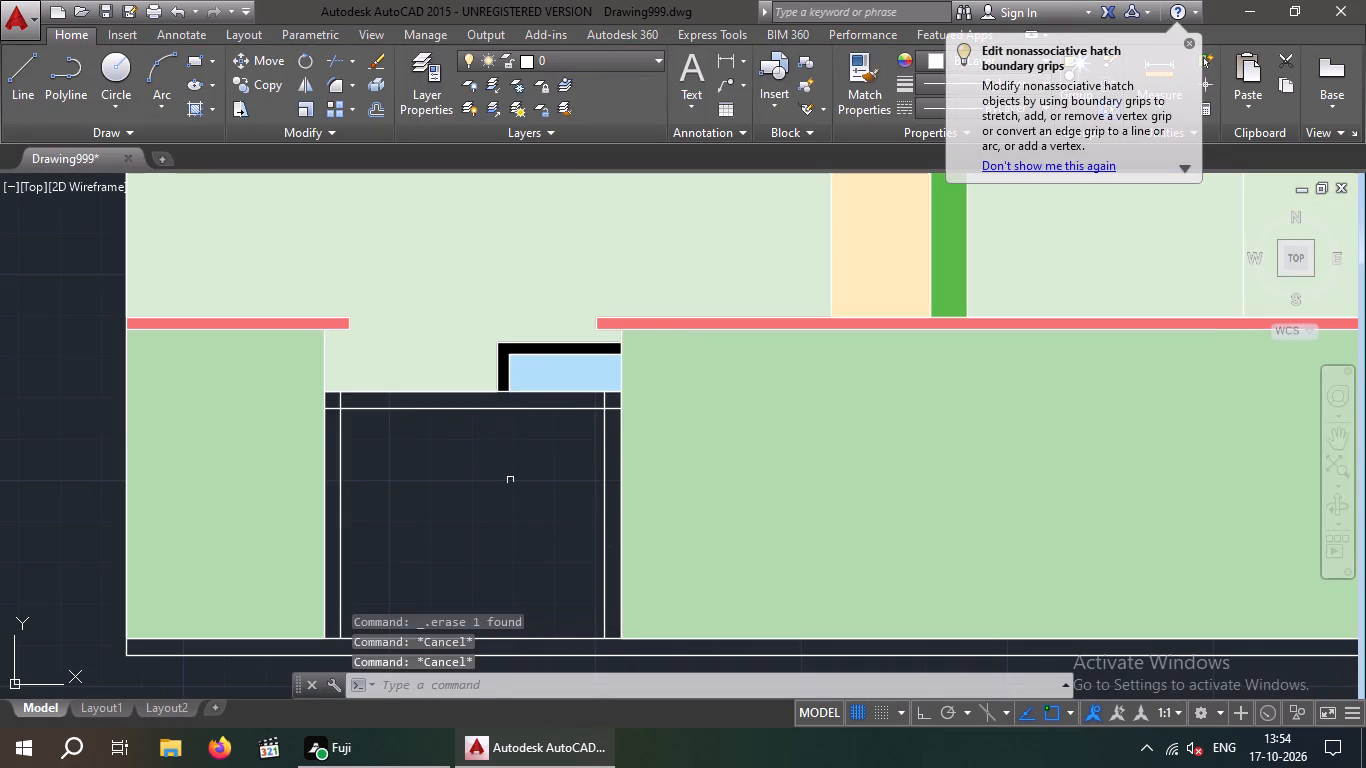
Save the drawing.
{"action": "key", "text": "ctrl+s"}
{"action": "key", "text": "ctrl+s"}
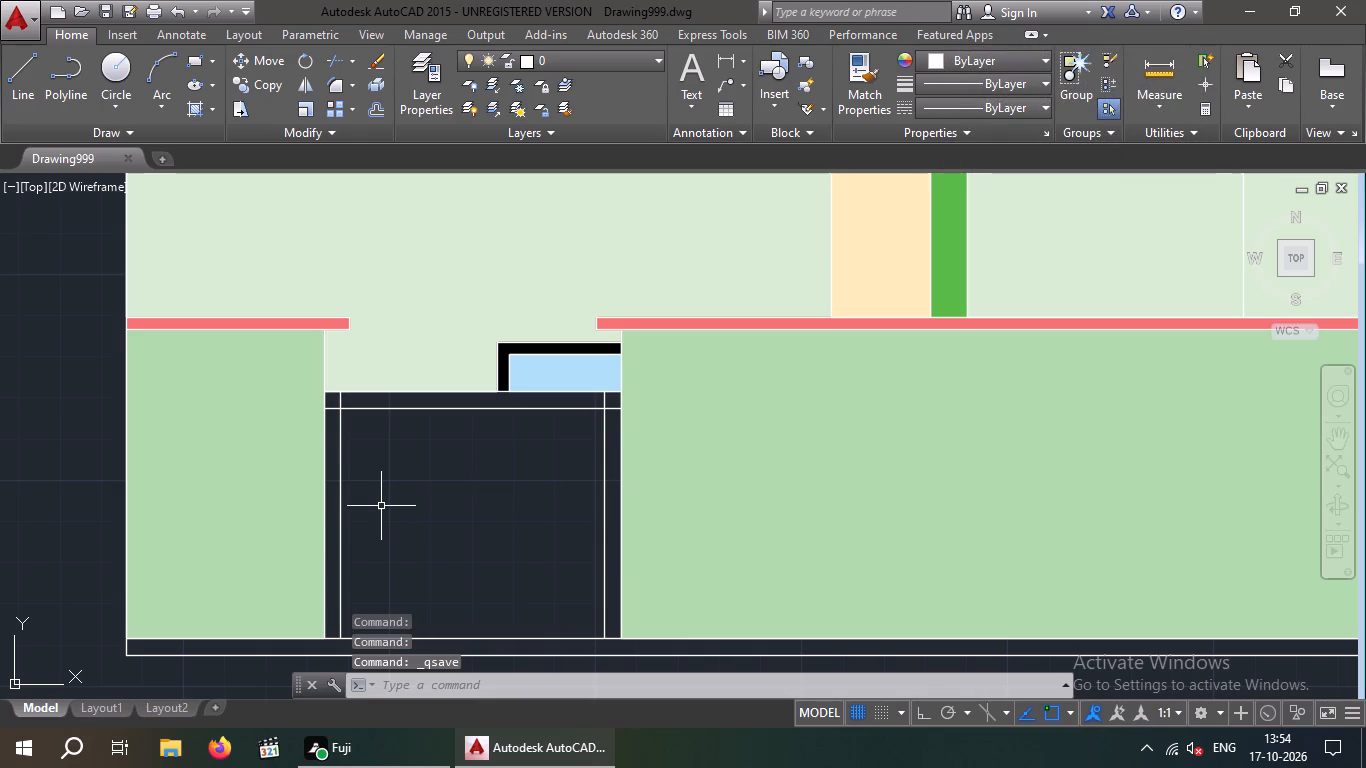
Offset the door frame's left, top and right inner lines 2" further into the opening.
{"action": "key", "text": "o"}
{"action": "key", "text": "Return"}
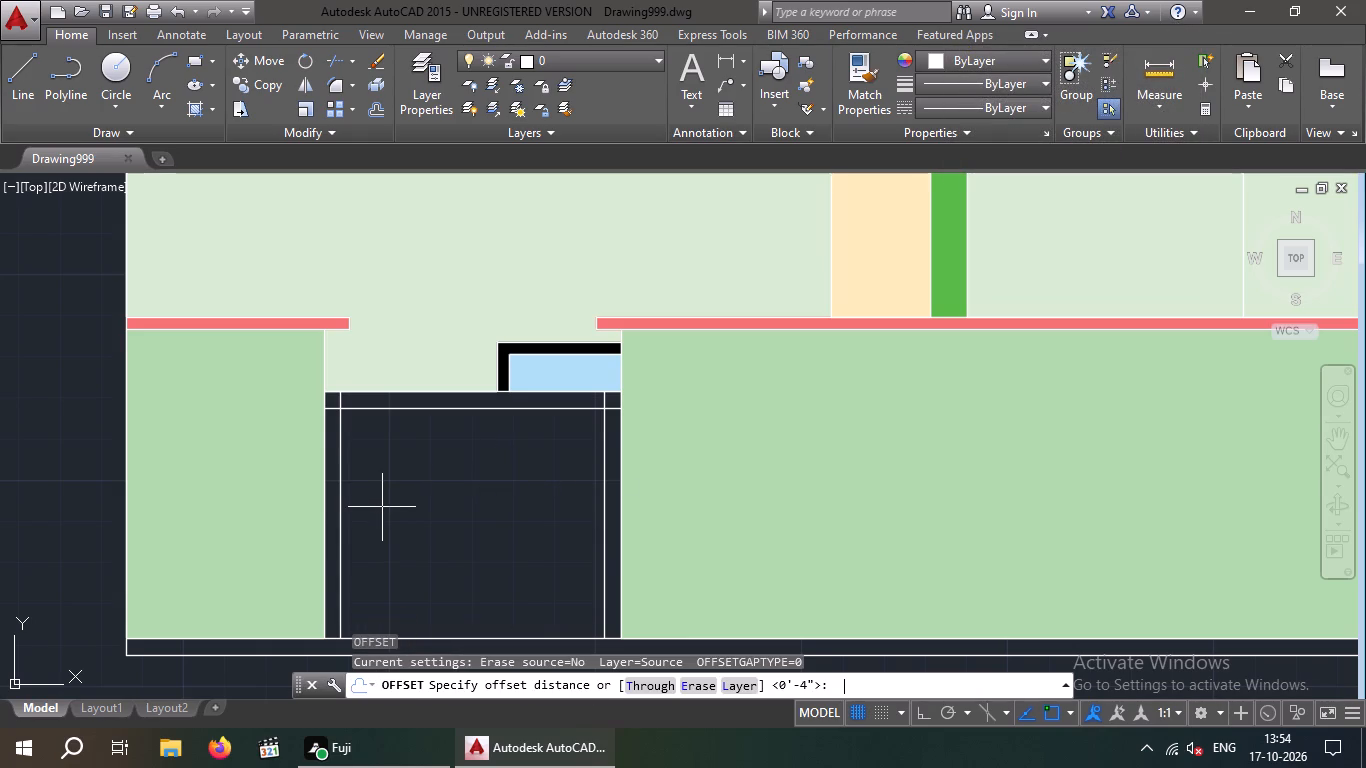
{"action": "key", "text": "2"}
{"action": "key", "text": "shift+quotedbl"}
{"action": "key", "text": "Return"}
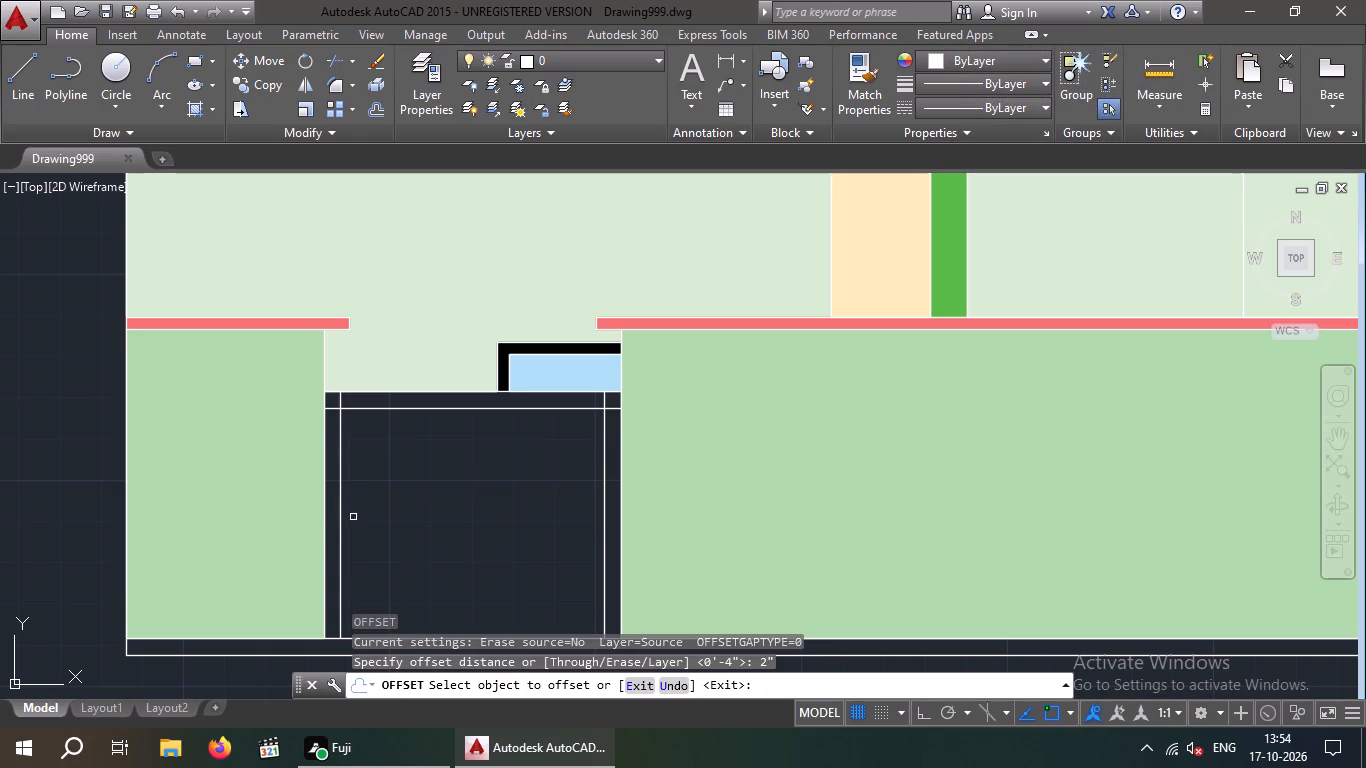
{"action": "left_click", "coordinate": [341, 520]}
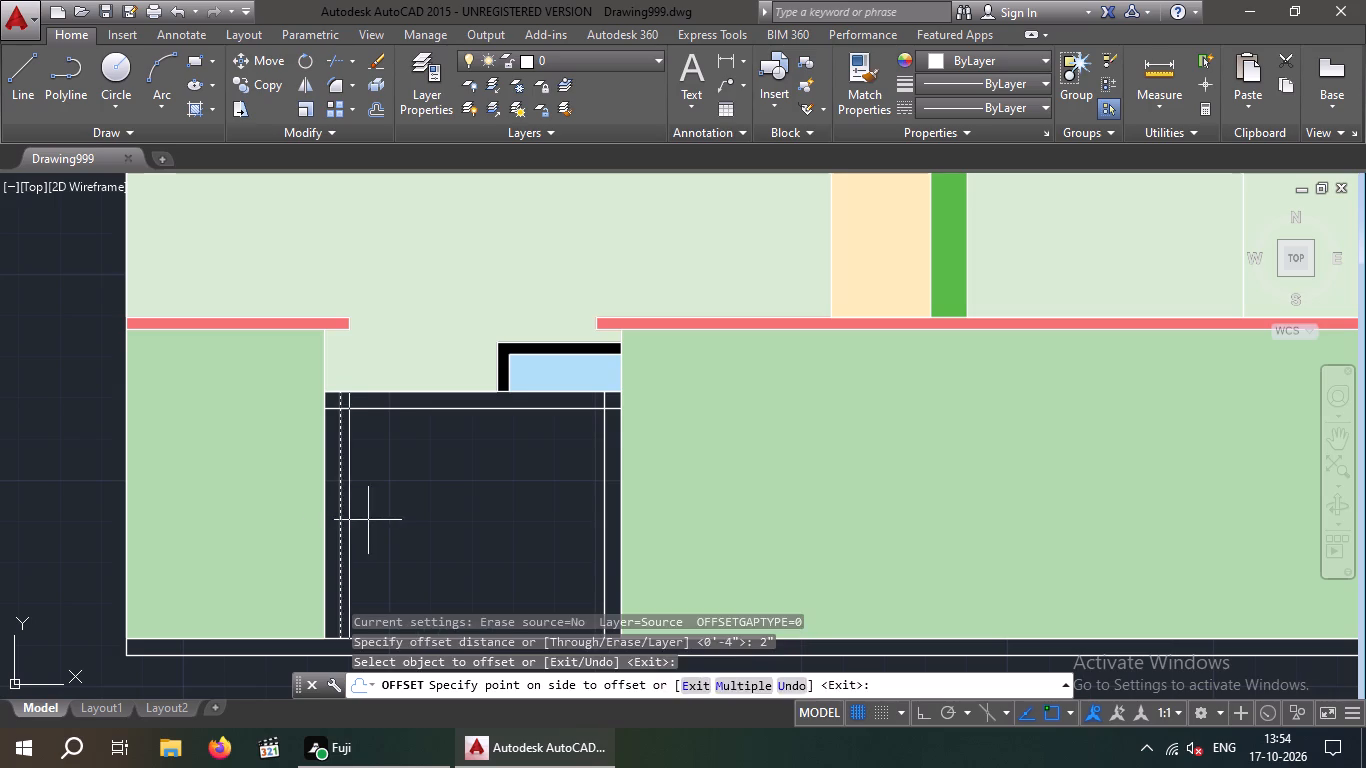
{"action": "left_click", "coordinate": [368, 520]}
{"action": "left_click", "coordinate": [434, 406]}
{"action": "left_click", "coordinate": [439, 429]}
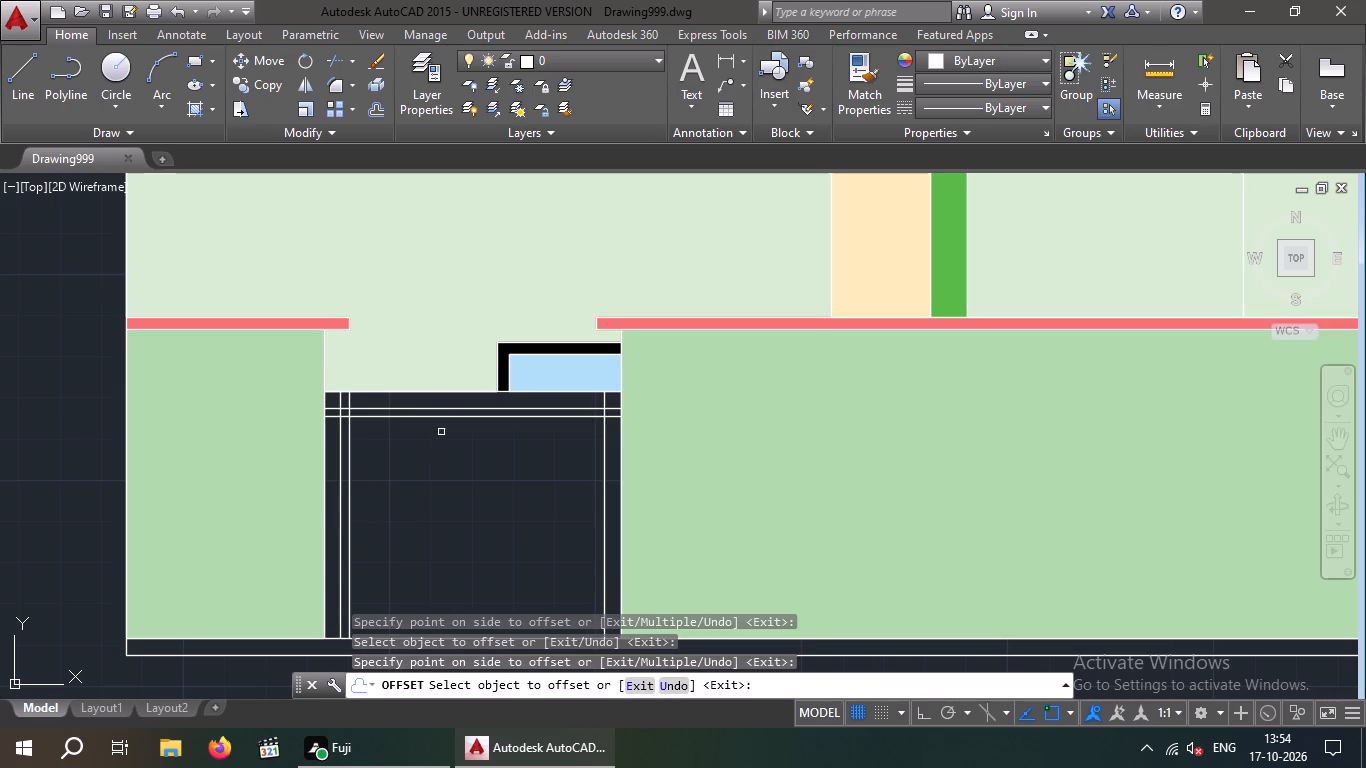
{"action": "left_click_drag", "start_coordinate": [606, 456], "coordinate": [589, 460]}
{"action": "left_click", "coordinate": [545, 463]}
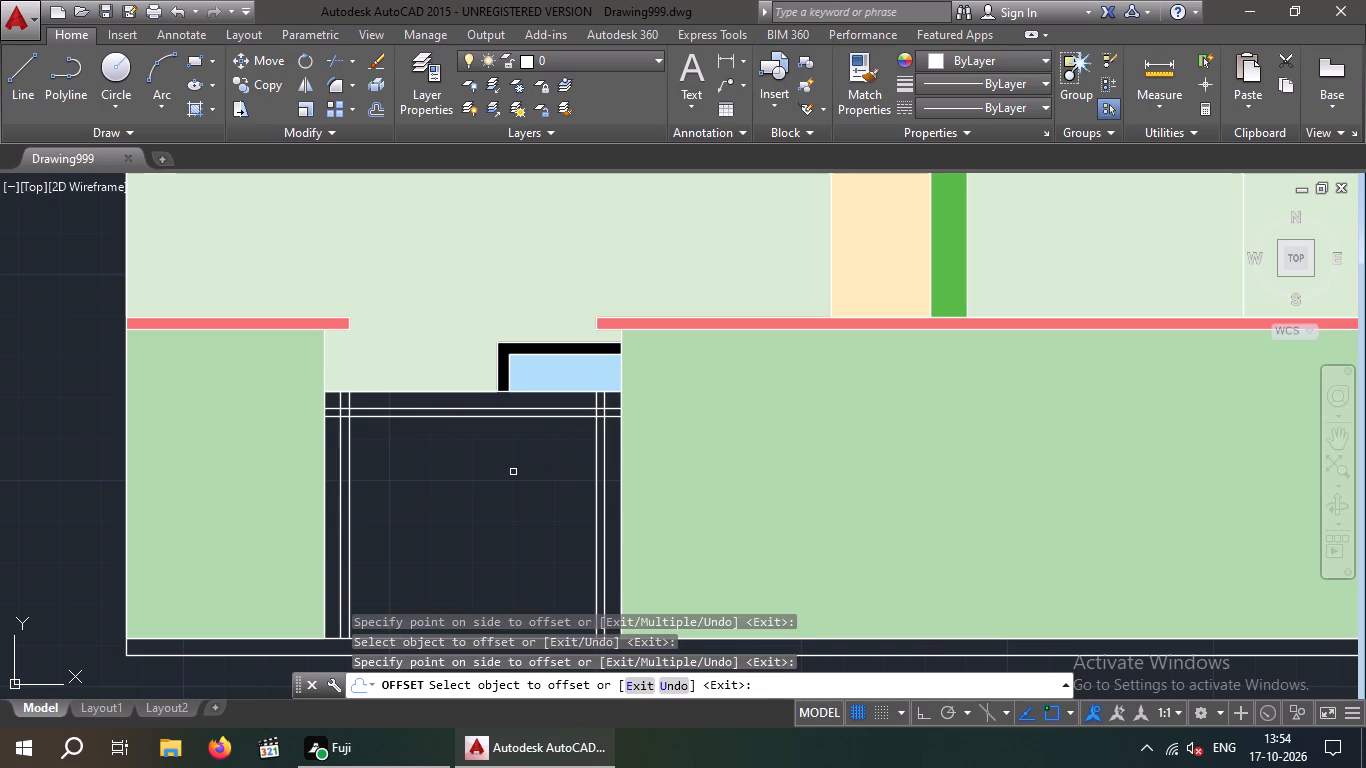
{"action": "key", "text": "Escape"}
{"action": "key", "text": "Escape"}
Delete the three original frame lines lying 4" inside the door opening's left, top and right edges.
{"action": "left_click", "coordinate": [445, 408]}
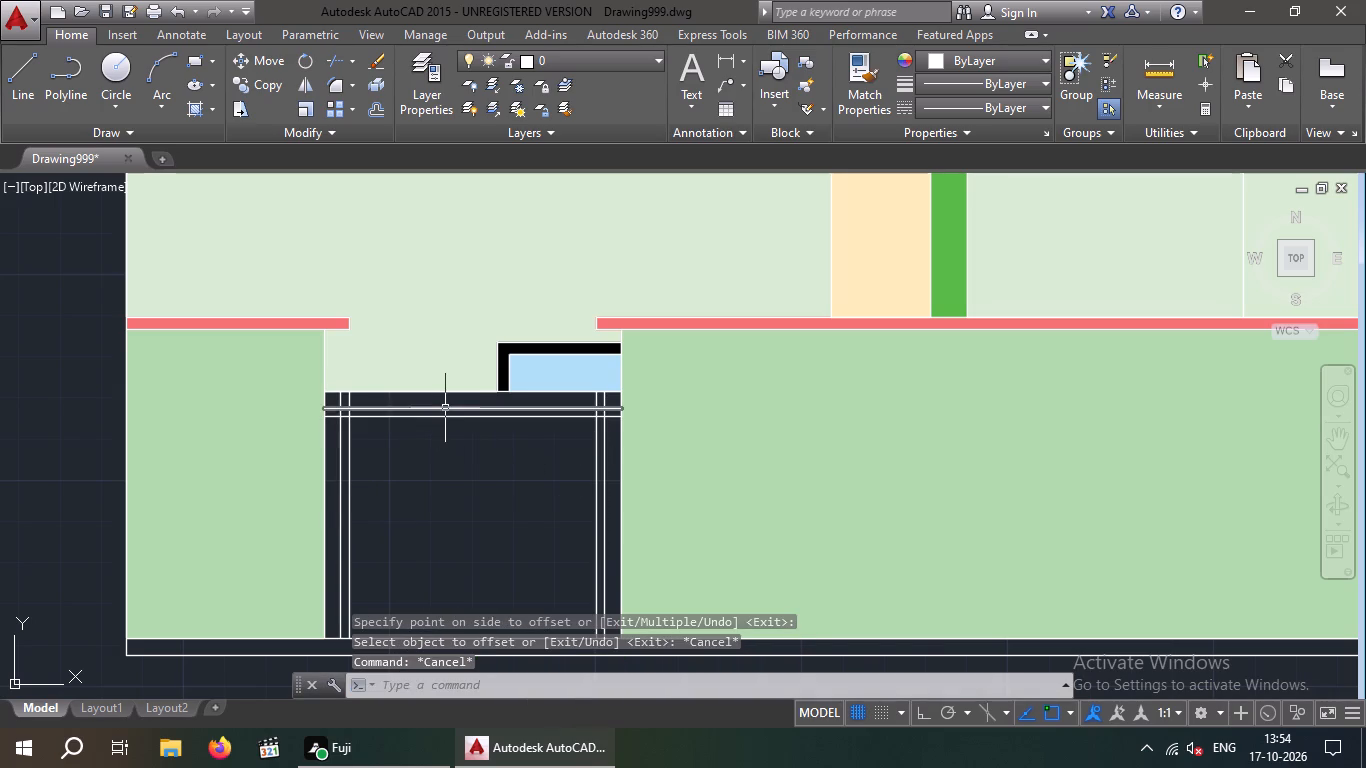
{"action": "left_click", "coordinate": [339, 482]}
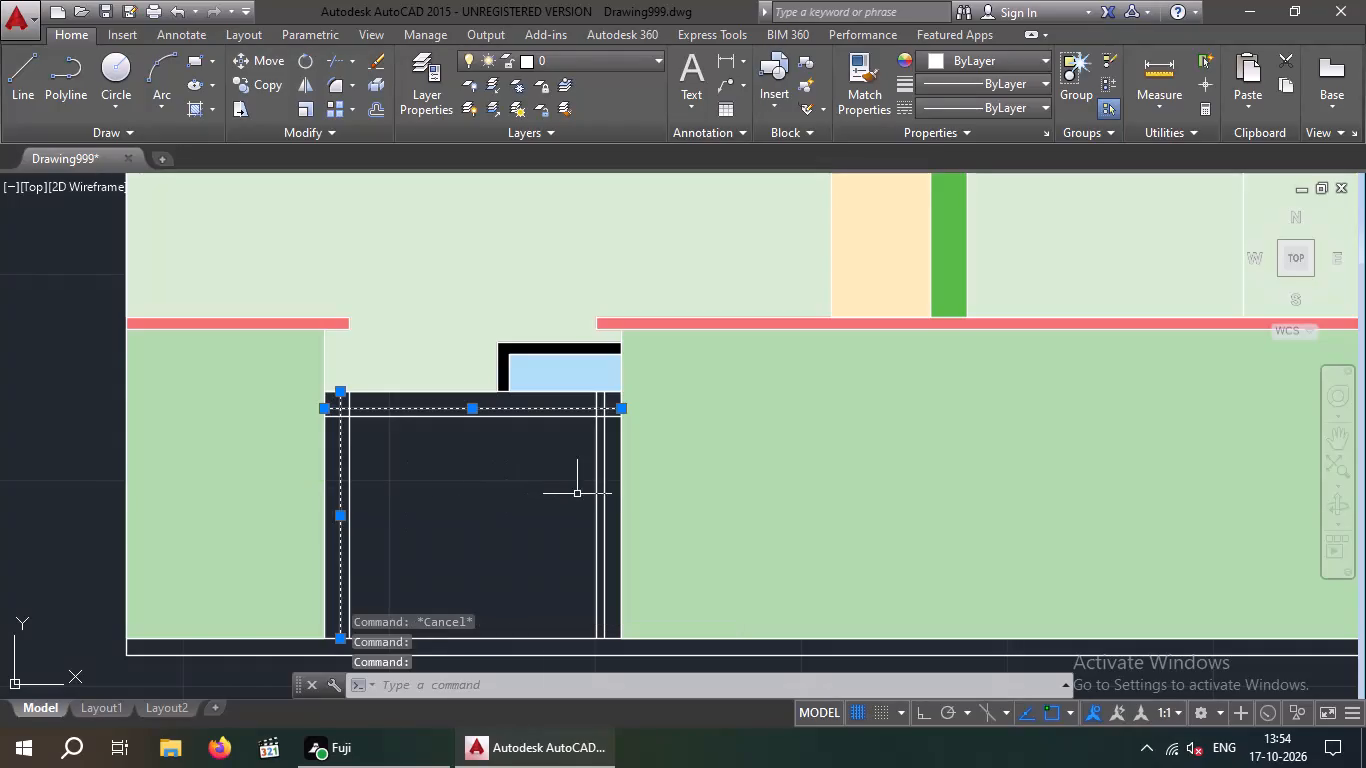
{"action": "left_click", "coordinate": [606, 490]}
{"action": "key", "text": "Delete"}
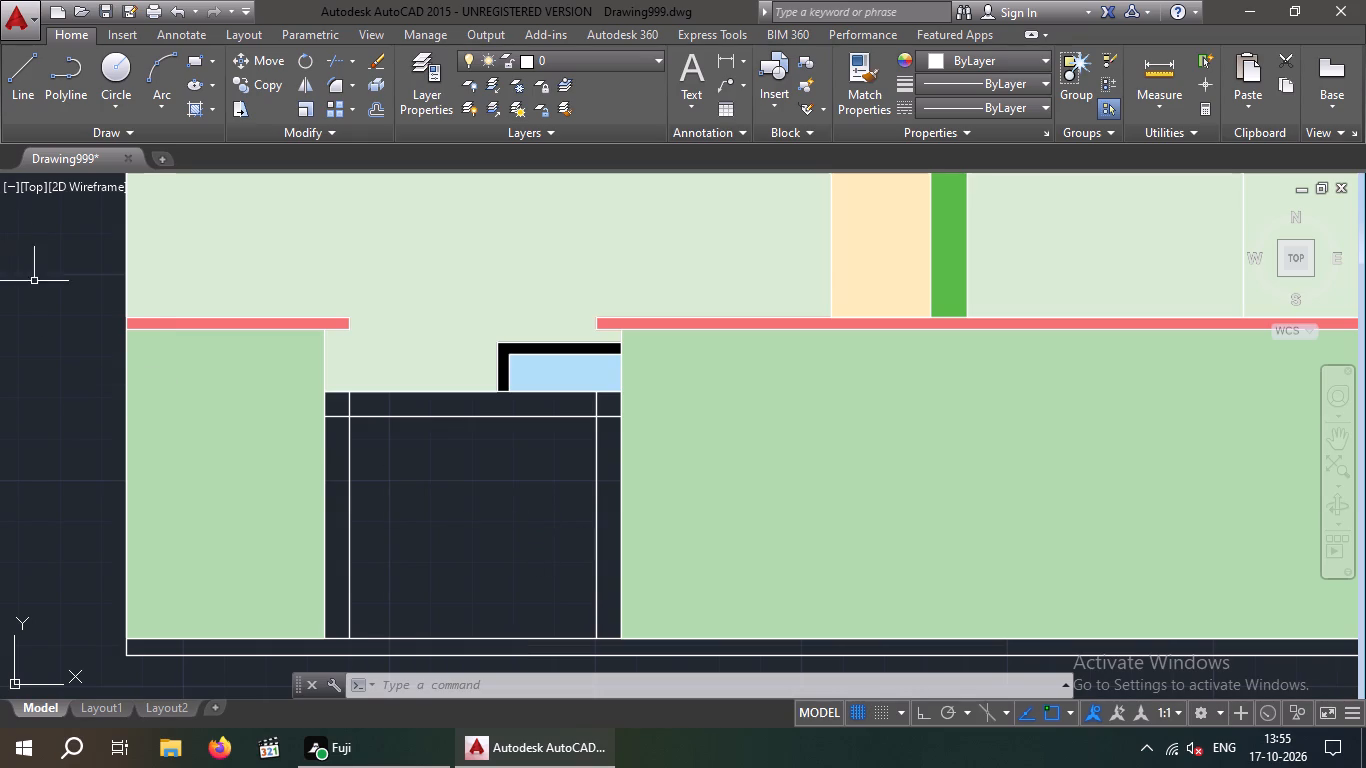
Trim the overlapping ends of the remaining frame lines at both upper corners of the door opening.
{"action": "key", "text": "t"}
{"action": "key", "text": "r"}
{"action": "key", "text": "space"}
{"action": "key", "text": "space"}
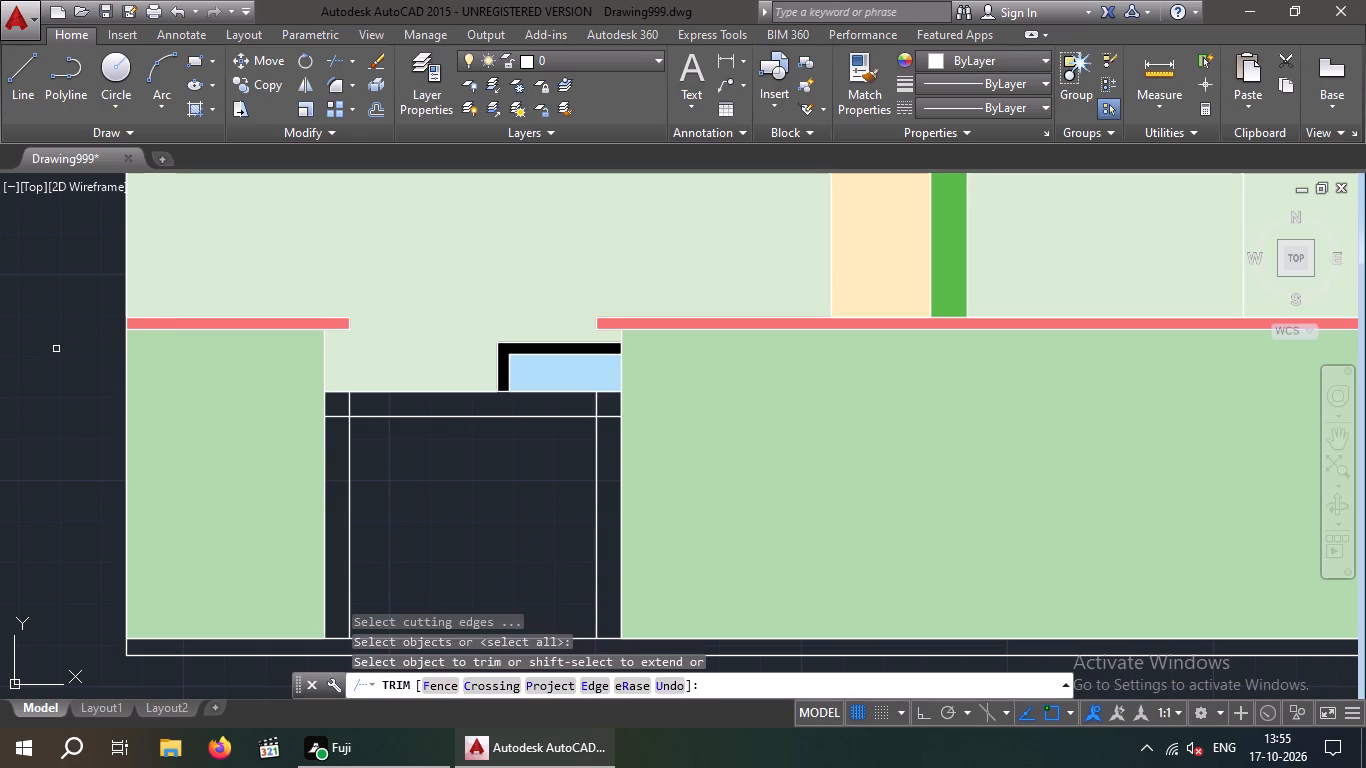
{"action": "left_click", "coordinate": [338, 417]}
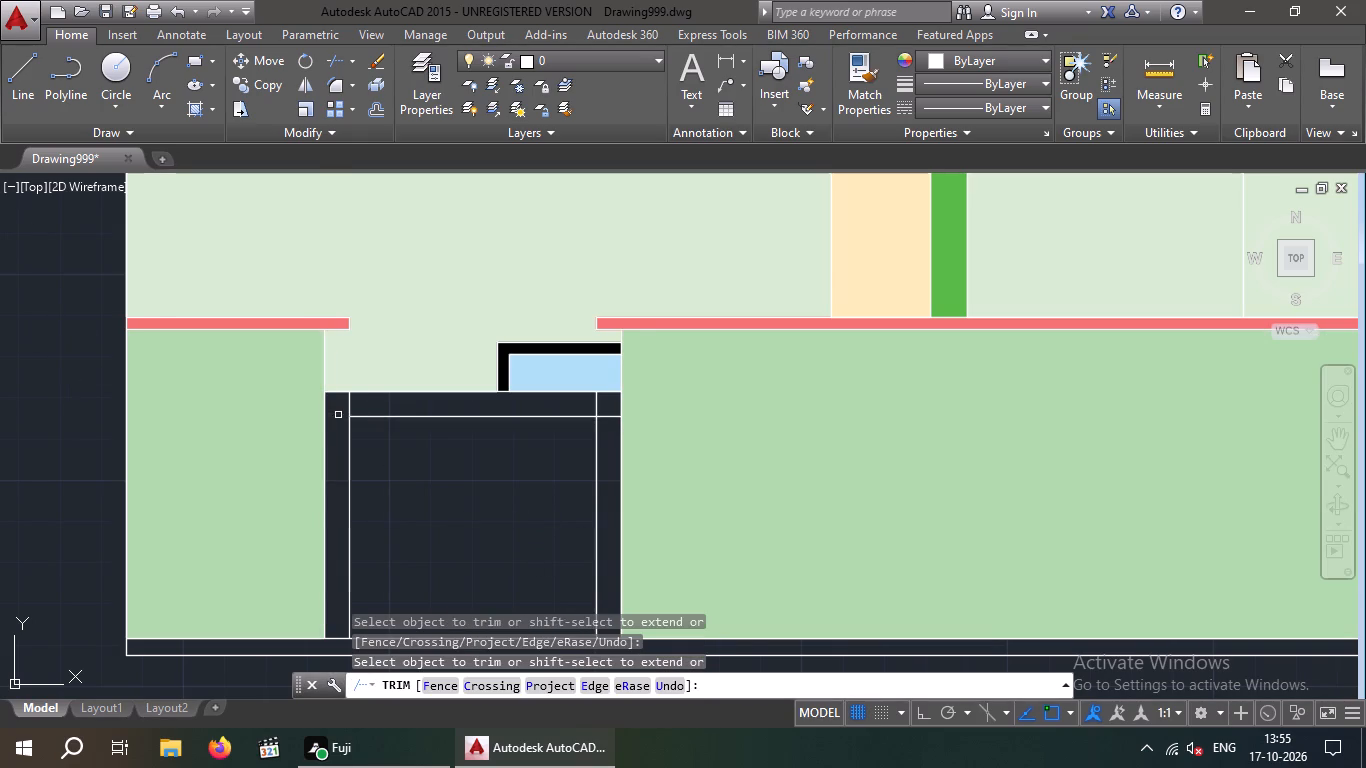
{"action": "left_click", "coordinate": [349, 402]}
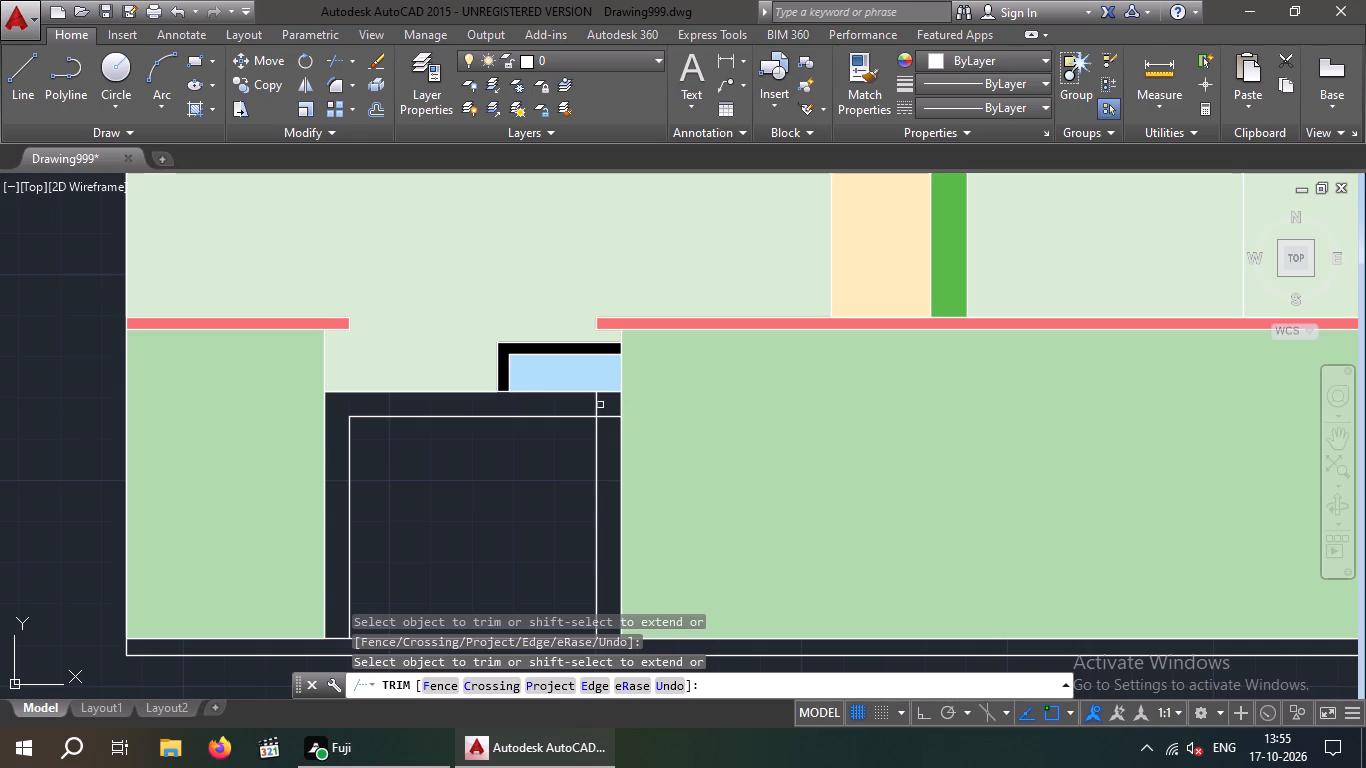
{"action": "left_click", "coordinate": [594, 402]}
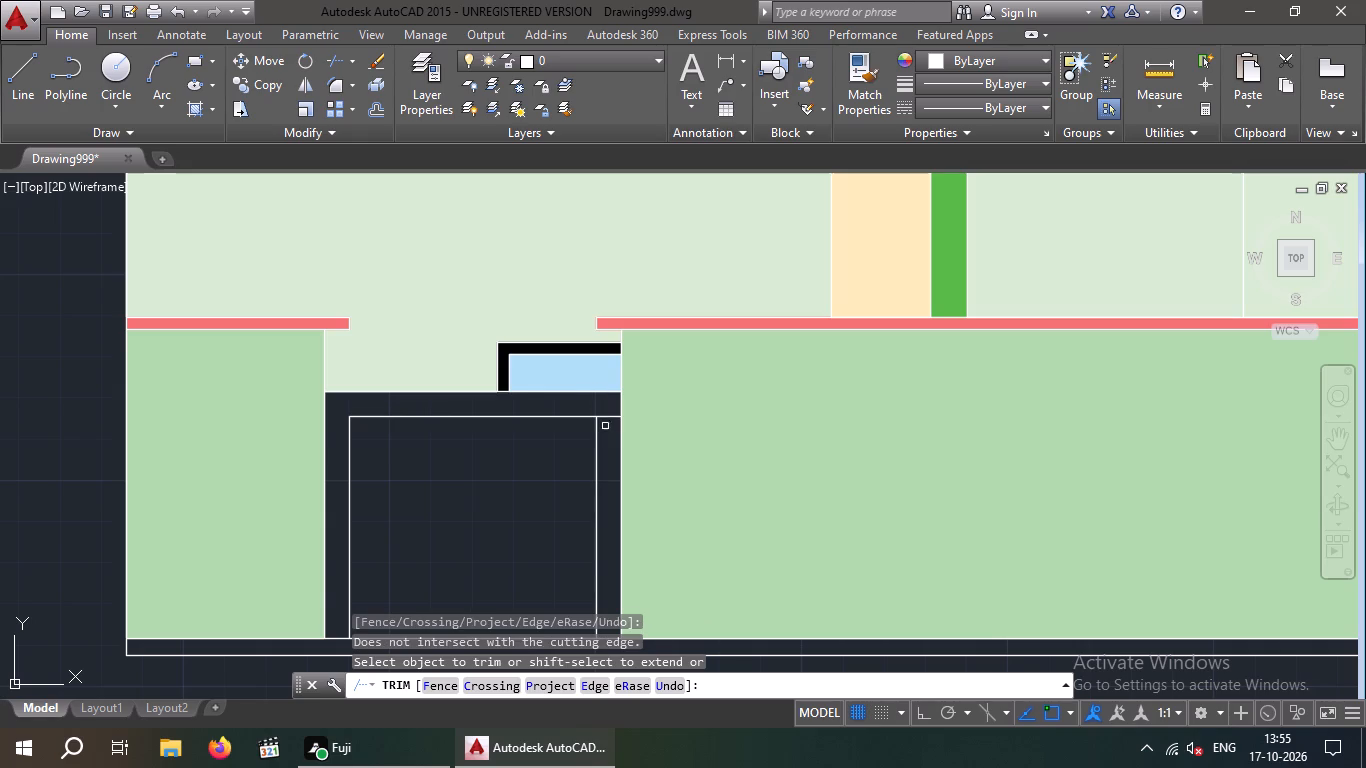
{"action": "left_click", "coordinate": [606, 419]}
{"action": "middle_click_drag", "start_coordinate": [515, 468], "coordinate": [520, 439]}
{"action": "scroll", "coordinate": [520, 445], "scroll_direction": "down", "scroll_amount": 1}
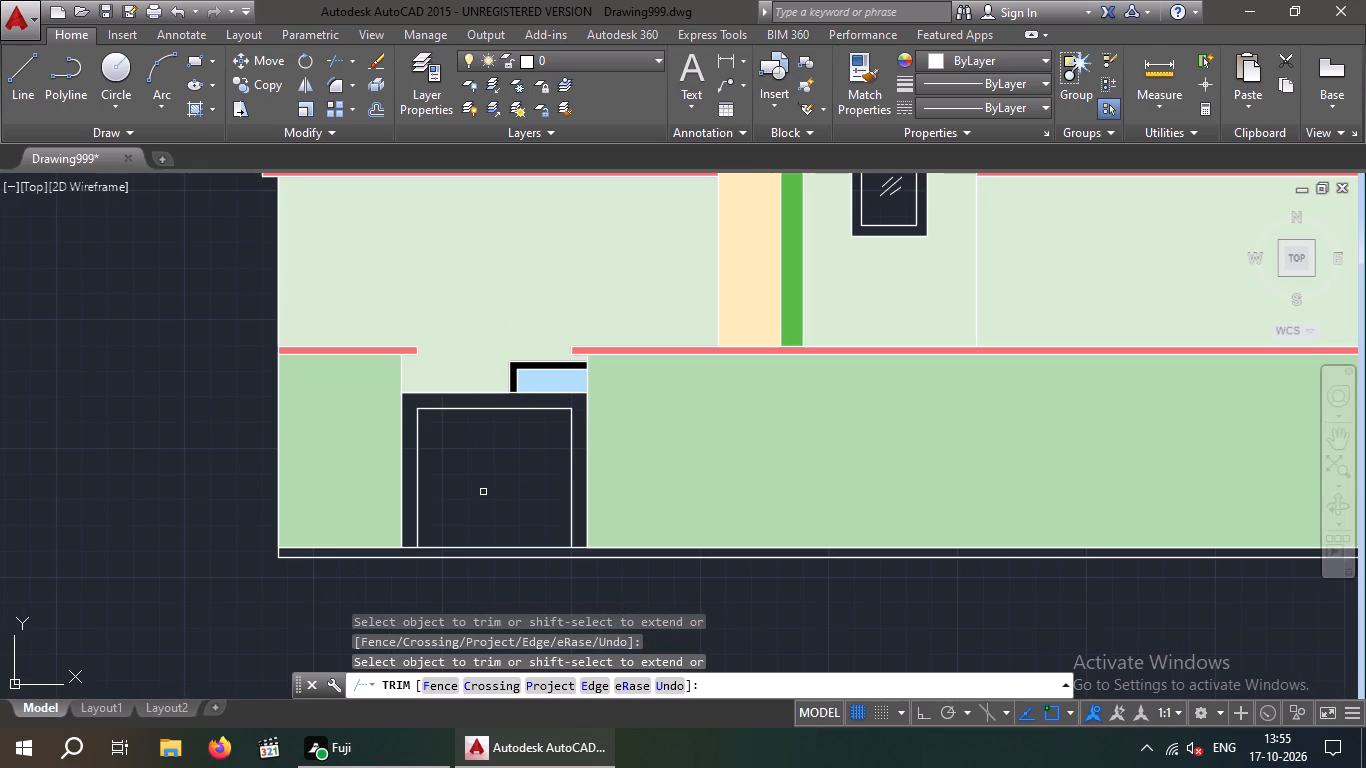
{"action": "key", "text": "Escape"}
{"action": "key", "text": "Escape"}
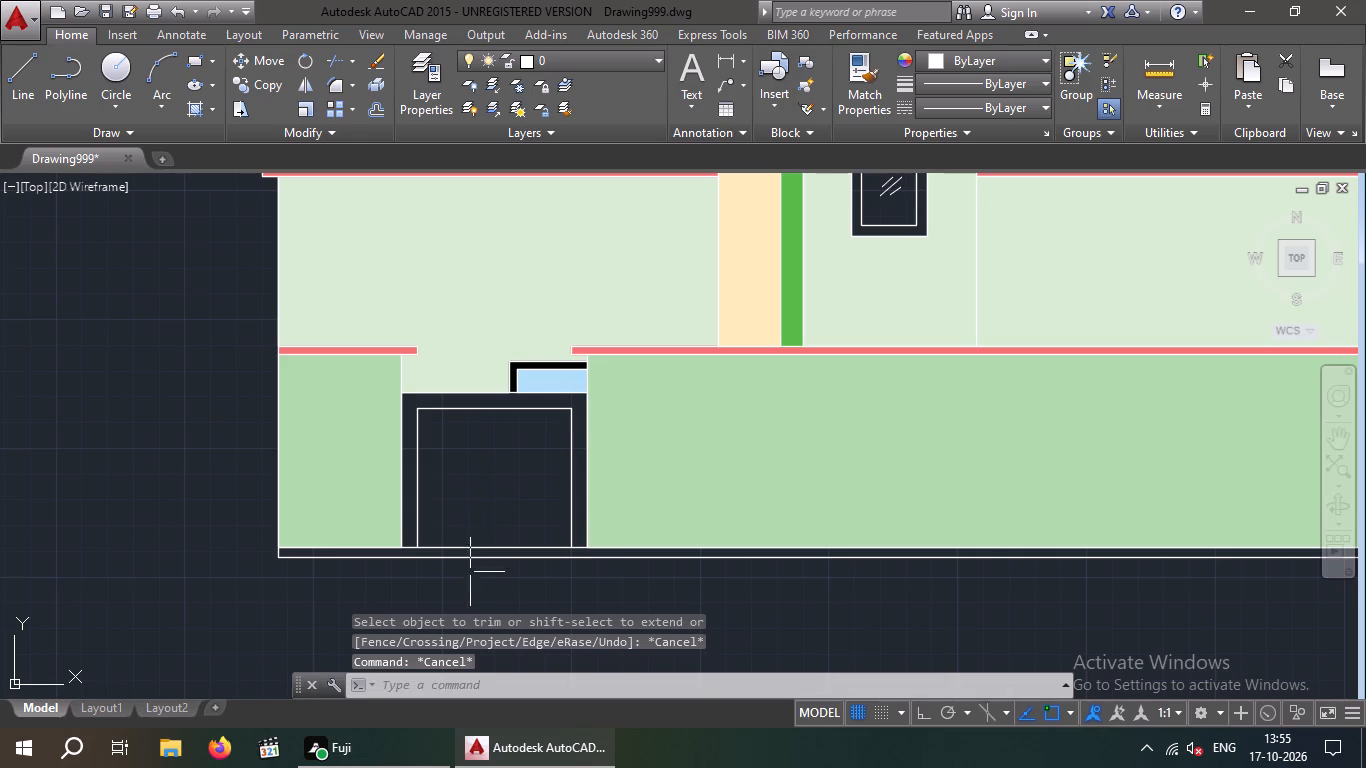
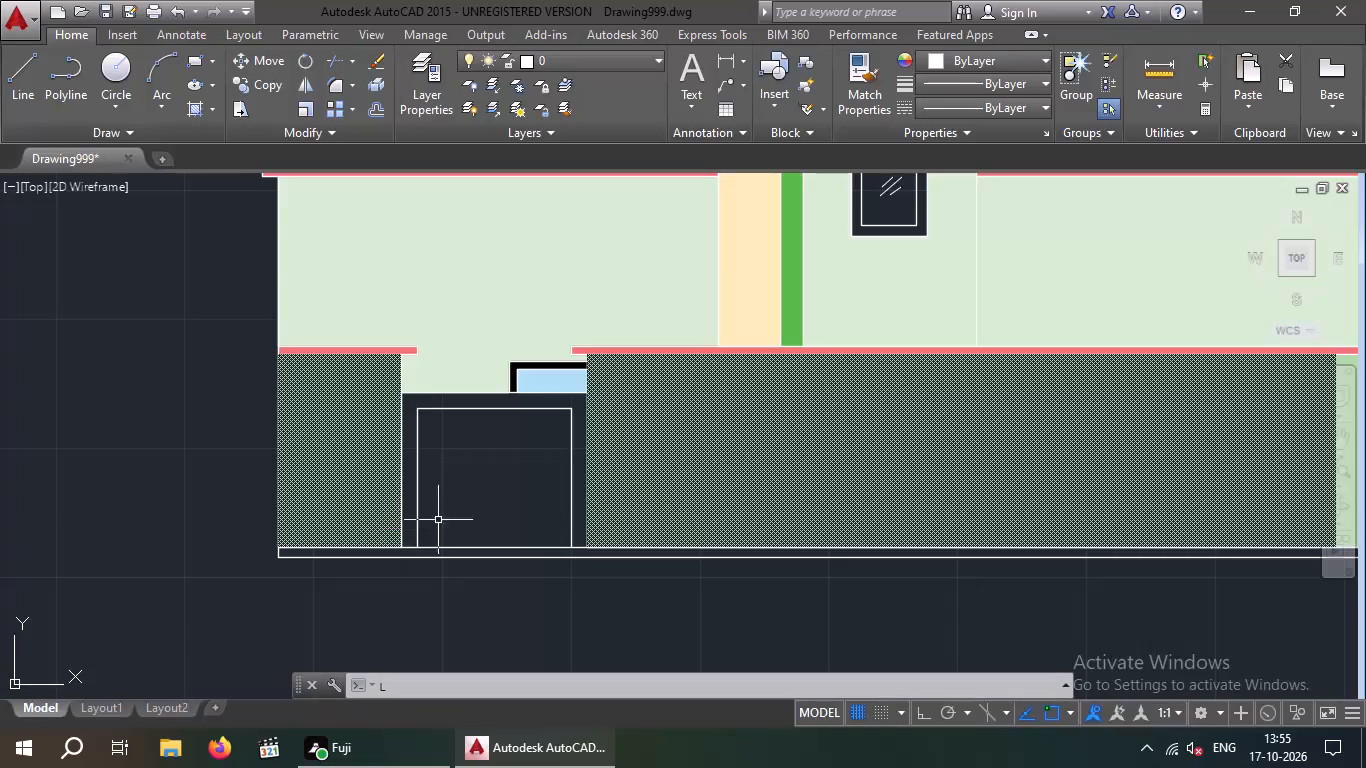
Draw a vertical line from the midpoint of the door frame's top inner line down to the floor line.
{"action": "key", "text": "Return"}
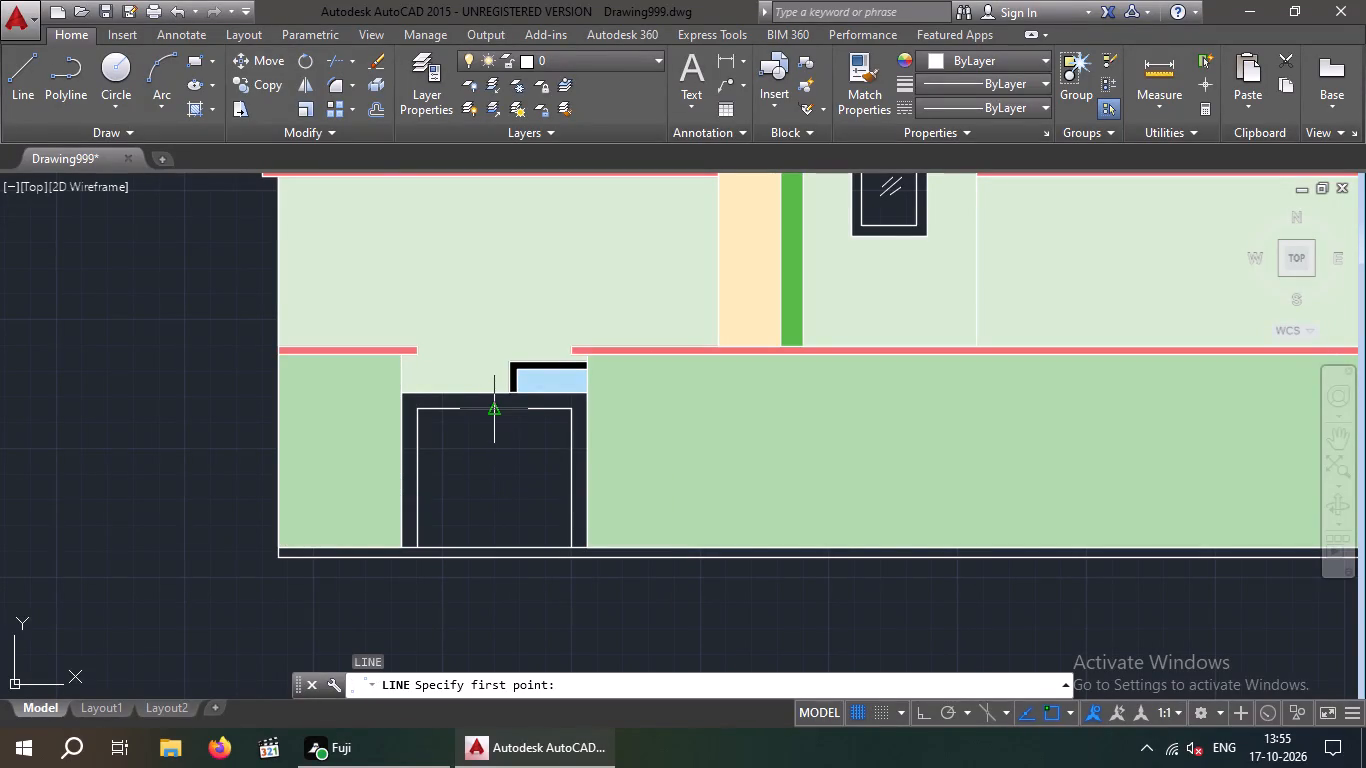
{"action": "left_click_drag", "start_coordinate": [492, 410], "coordinate": [494, 431]}
{"action": "left_click", "coordinate": [495, 550]}
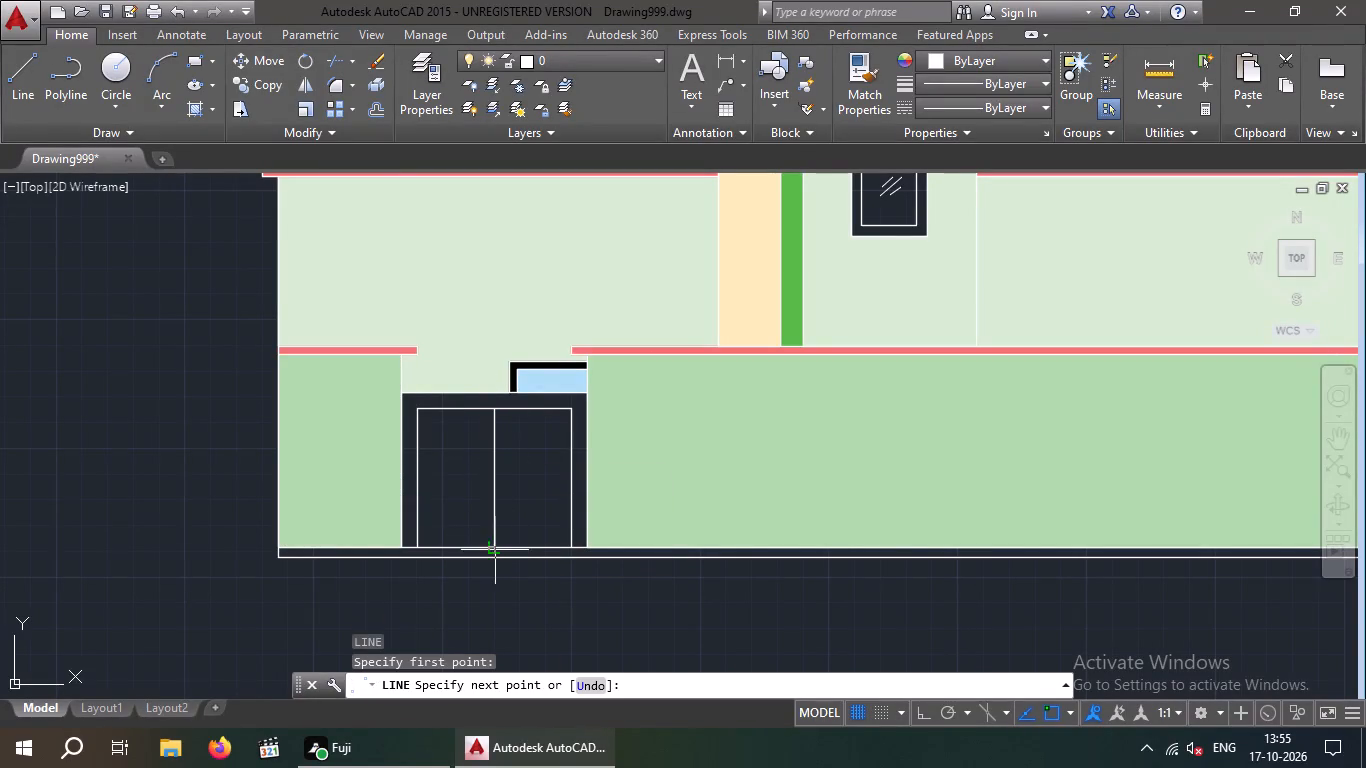
{"action": "key", "text": "Escape"}
{"action": "key", "text": "Escape"}
Offset the door's vertical centre line 2" to both sides.
{"action": "key", "text": "o"}
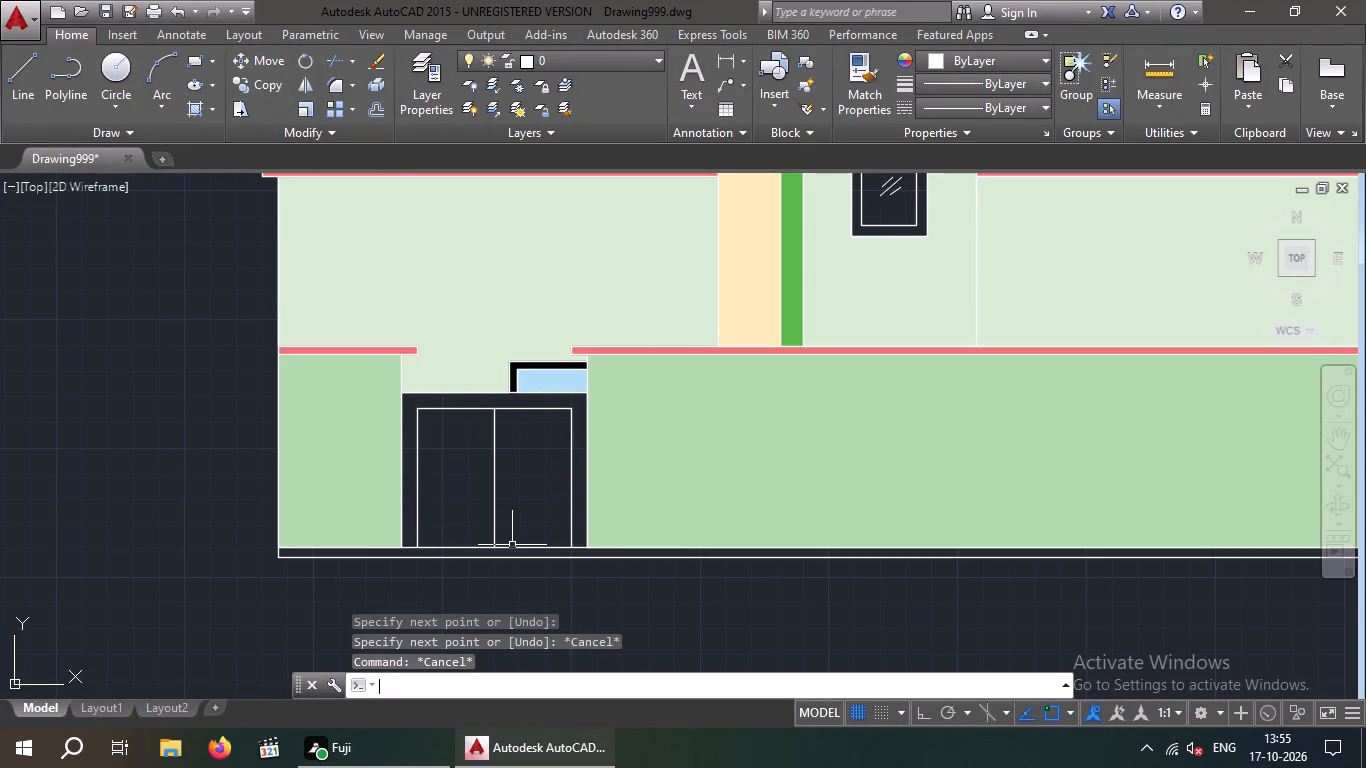
{"action": "key", "text": "Return"}
{"action": "key", "text": "2"}
{"action": "key", "text": "shift+quotedbl"}
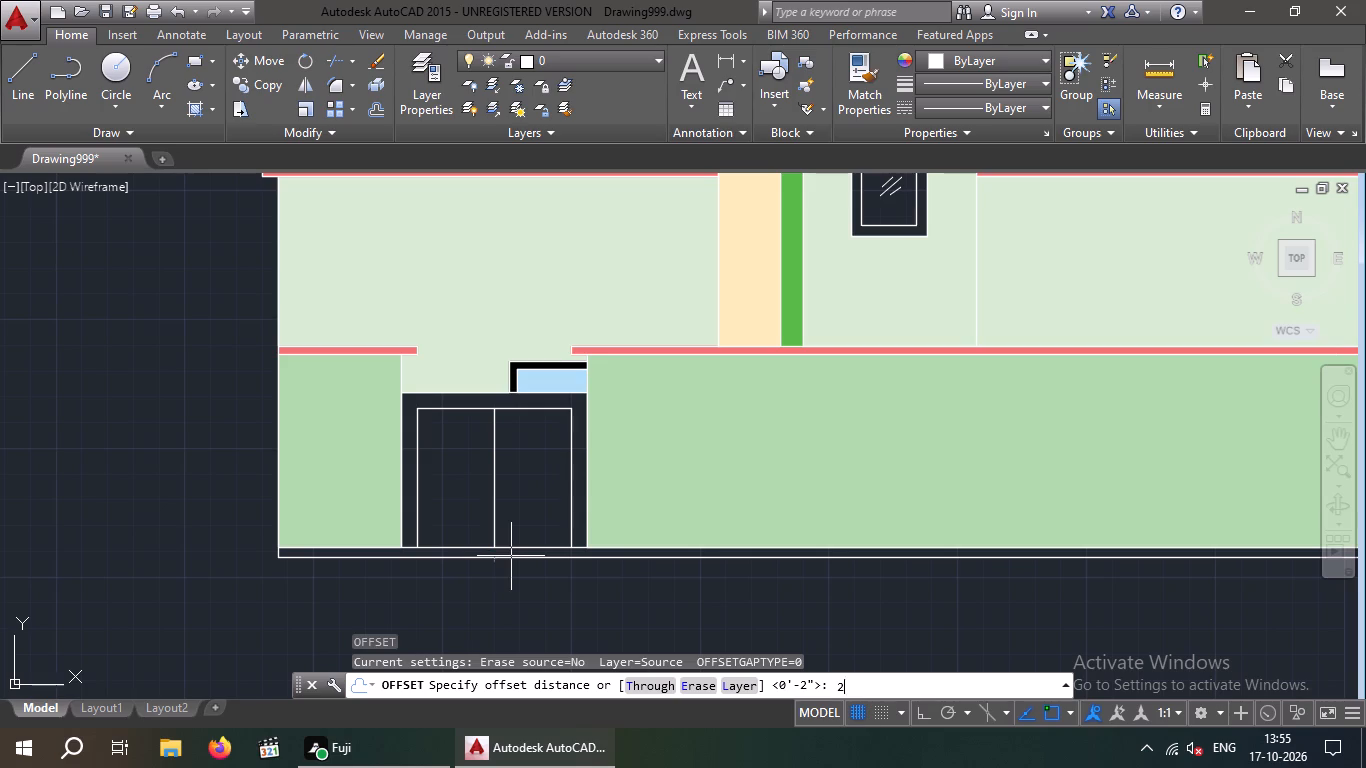
{"action": "key", "text": "Return"}
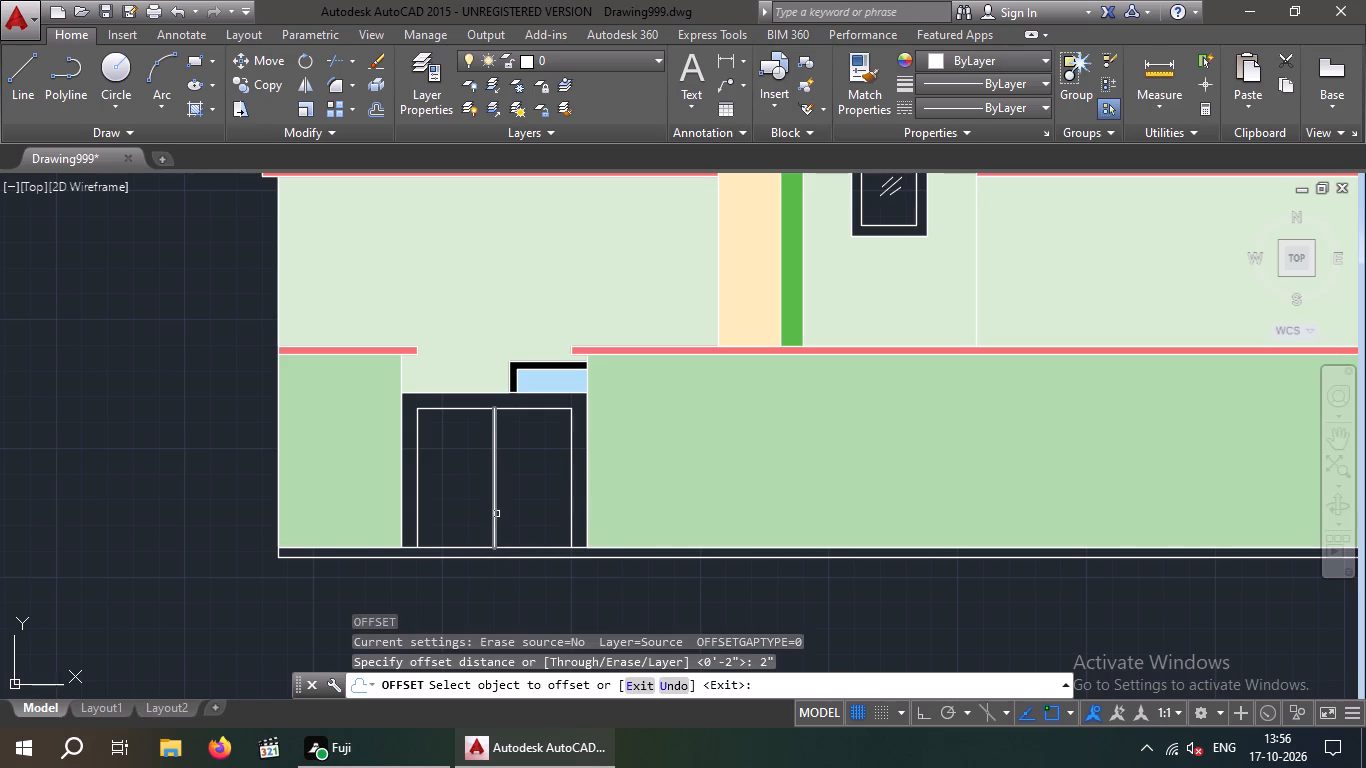
{"action": "left_click_drag", "start_coordinate": [493, 513], "coordinate": [513, 514]}
{"action": "left_click", "coordinate": [534, 510]}
{"action": "scroll", "coordinate": [488, 509], "scroll_direction": "up", "scroll_amount": 2}
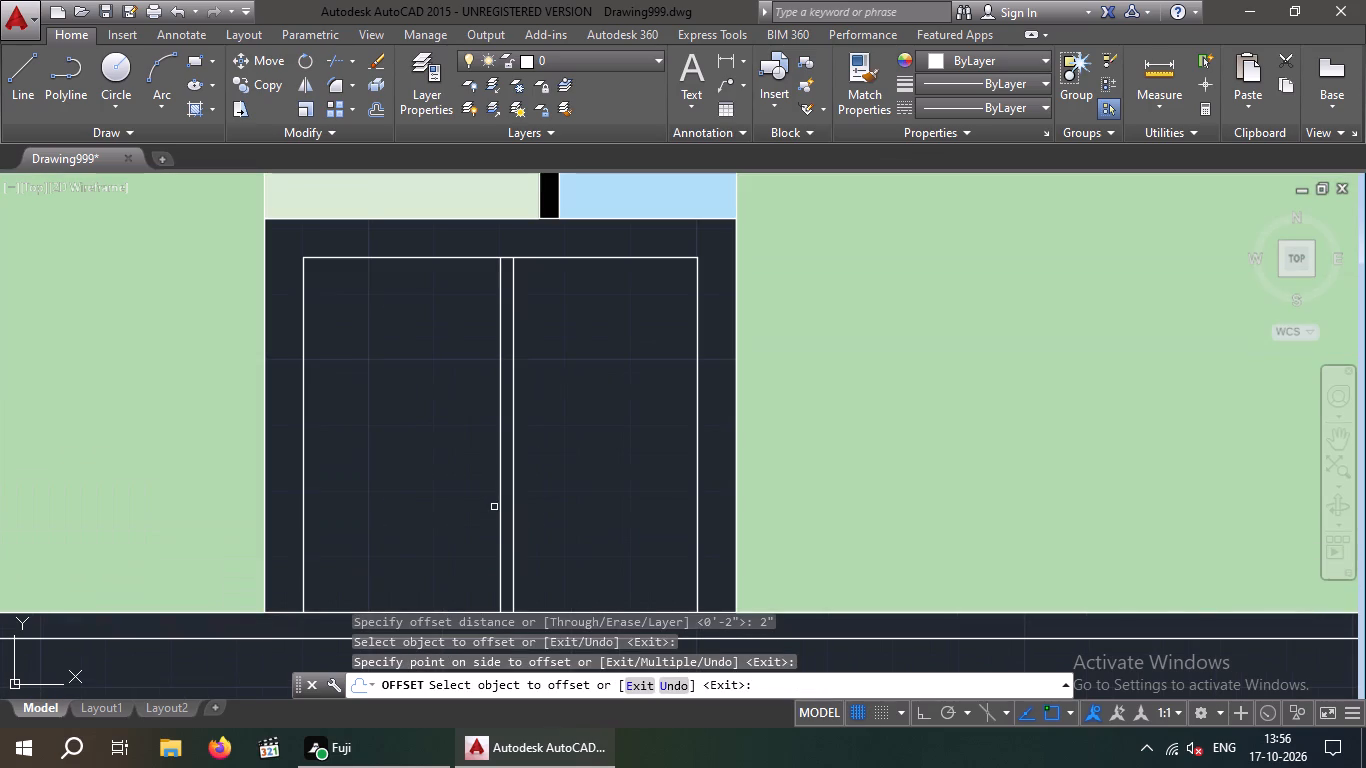
{"action": "left_click", "coordinate": [499, 503]}
{"action": "left_click", "coordinate": [464, 507]}
{"action": "key", "text": "Escape"}
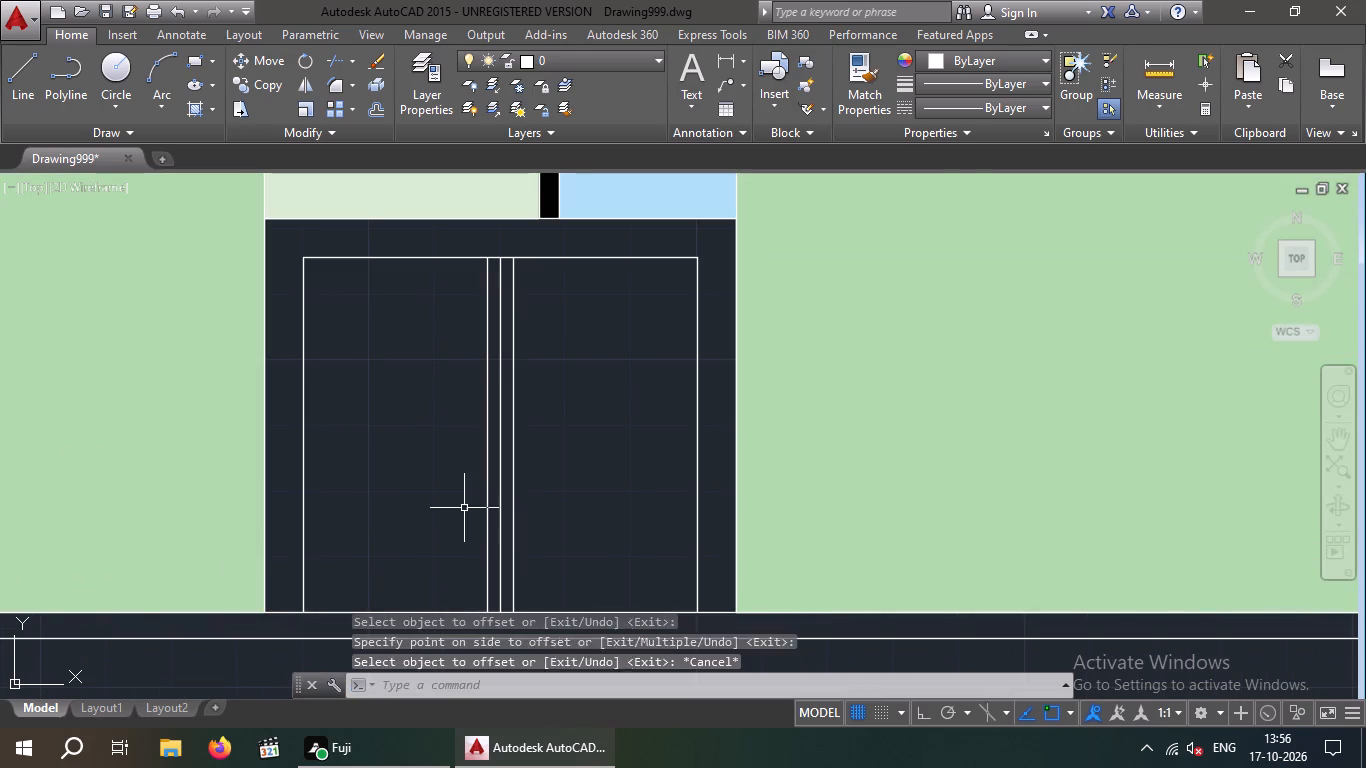
{"action": "key", "text": "Escape"}
Delete the original centre line between the two offset lines in the door.
{"action": "scroll", "coordinate": [470, 507], "scroll_direction": "down", "scroll_amount": 1}
{"action": "left_click", "coordinate": [490, 491]}
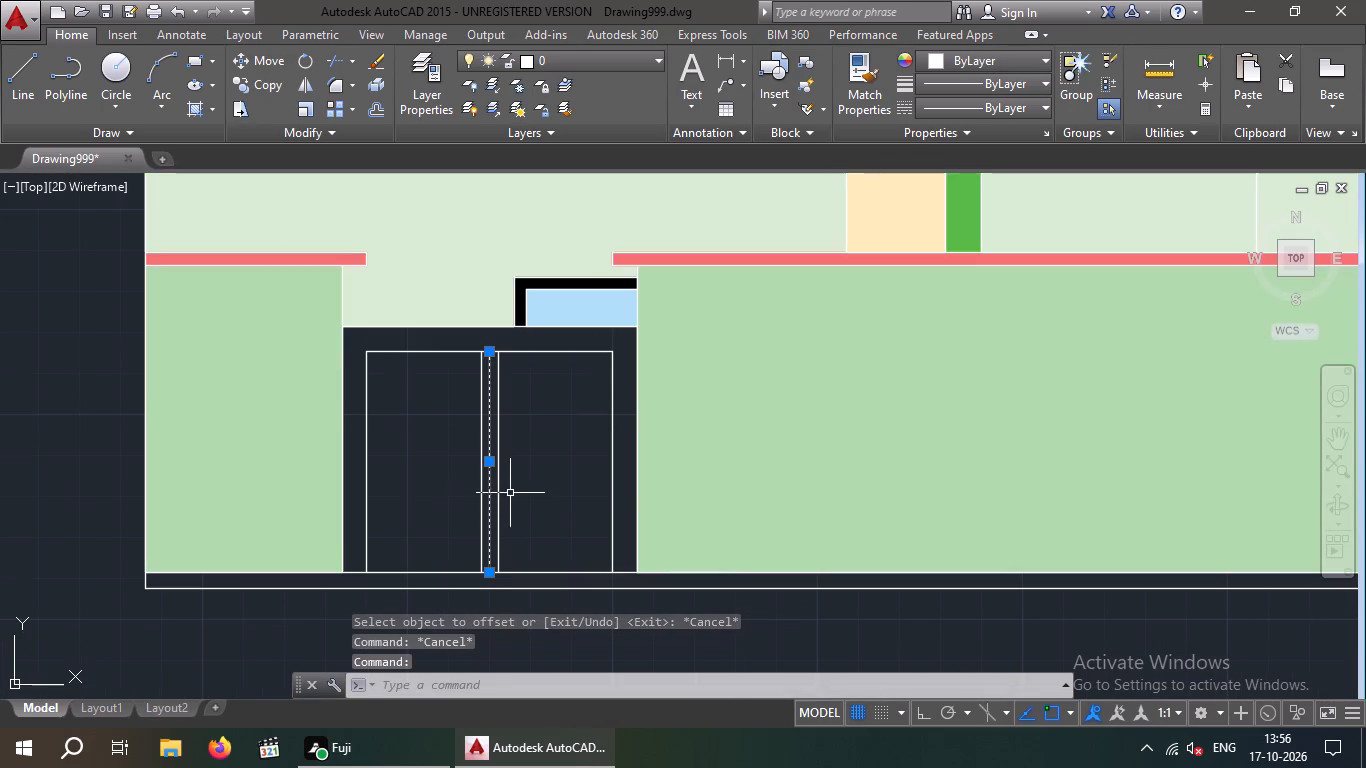
{"action": "key", "text": "Delete"}
{"action": "key", "text": "Escape"}
{"action": "key", "text": "Escape"}
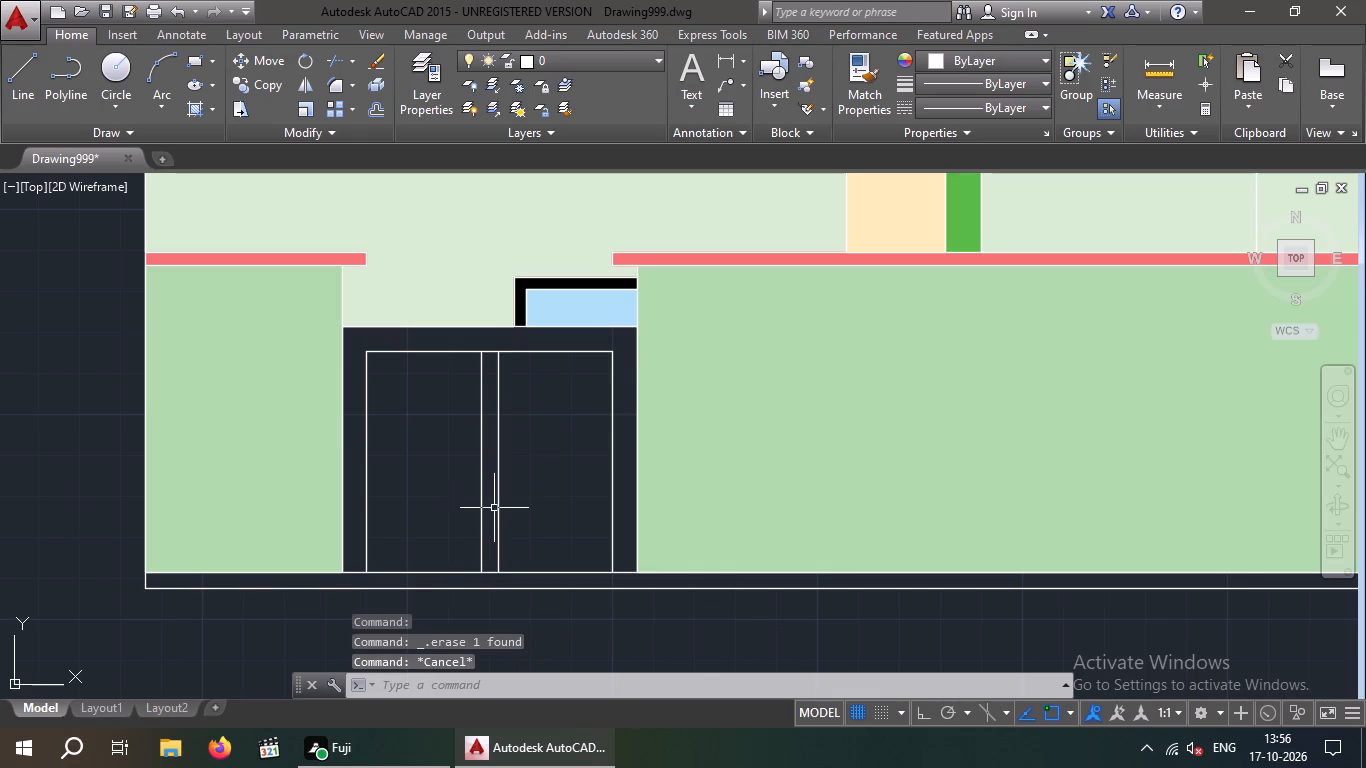
Trim the frame's top line between the two middle verticals to separate the left and right door leaves.
{"action": "type", "text": "TR"}
{"action": "key", "text": "space"}
{"action": "key", "text": "space"}
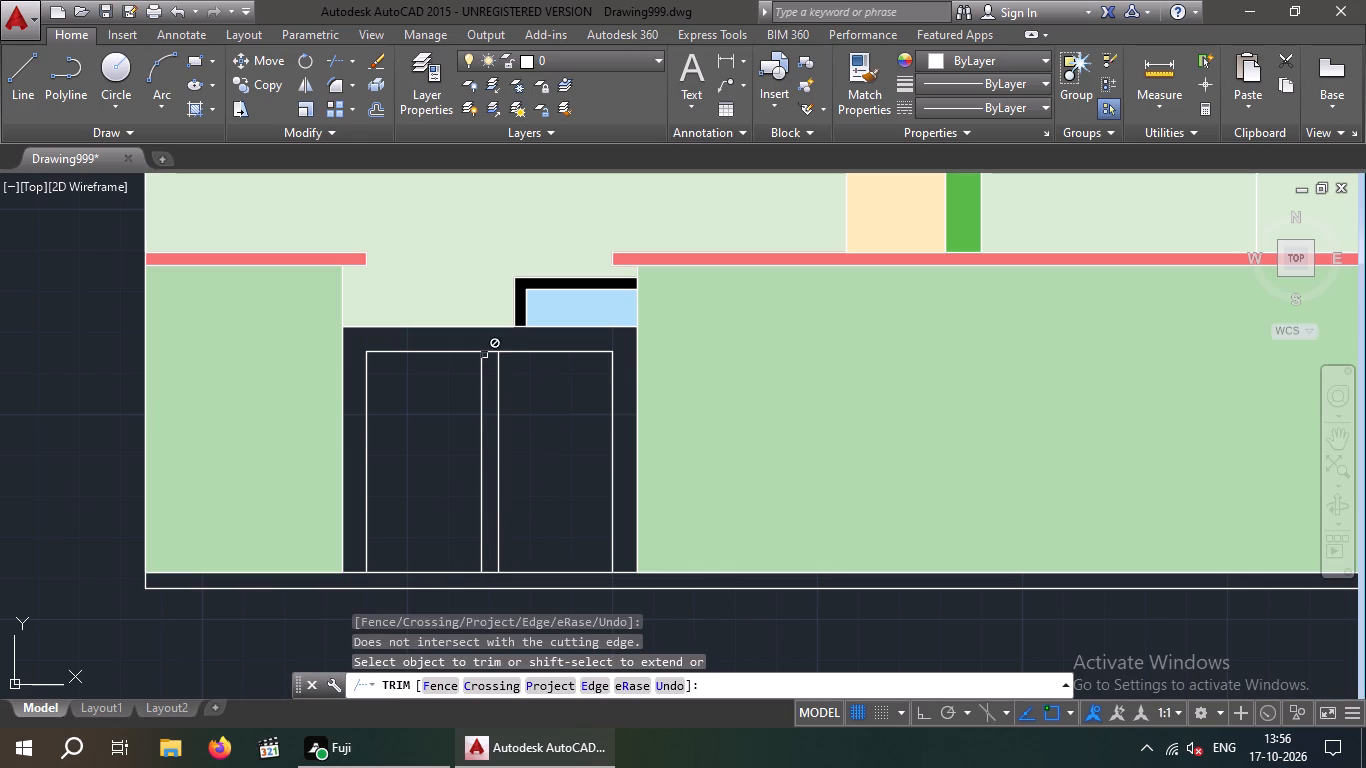
{"action": "left_click", "coordinate": [489, 353]}
{"action": "scroll", "coordinate": [541, 457], "scroll_direction": "down", "scroll_amount": 1}
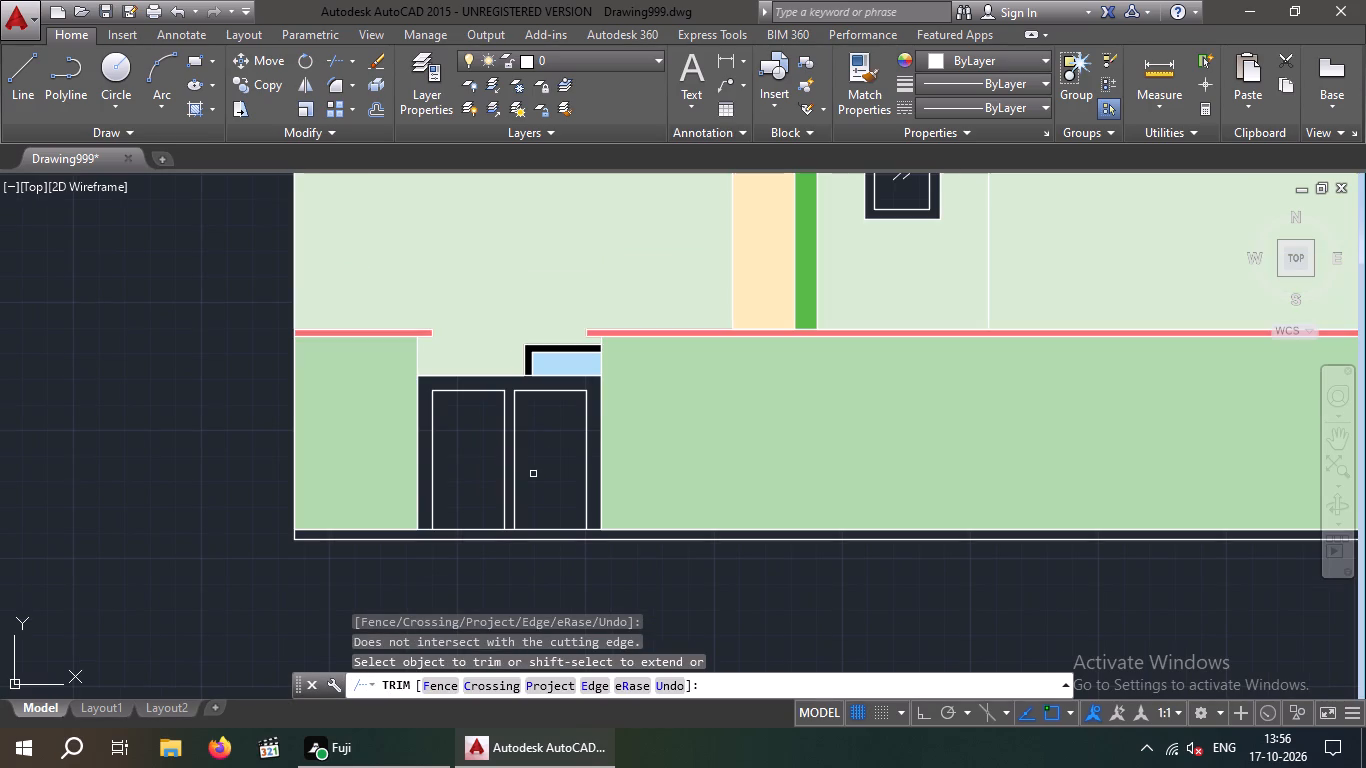
{"action": "key", "text": "Escape"}
{"action": "key", "text": "Escape"}
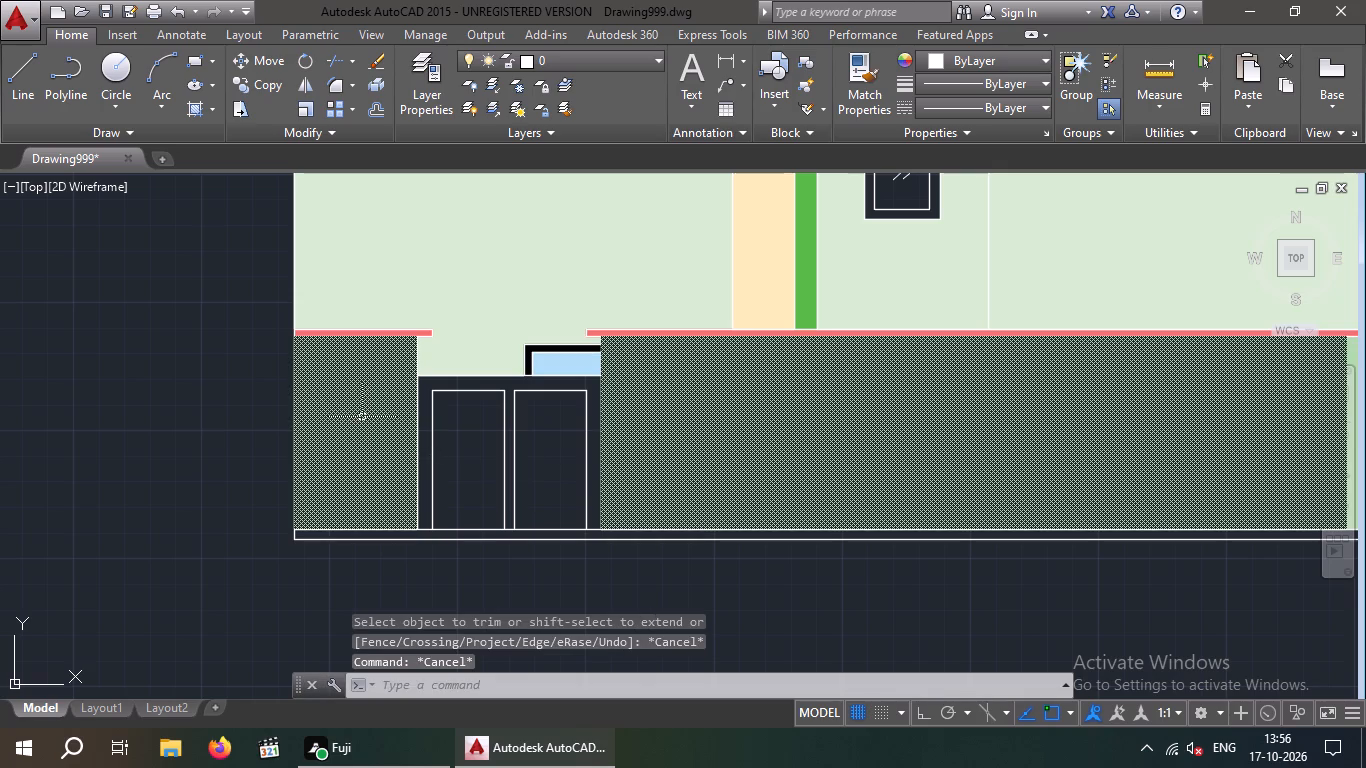
{"action": "key", "text": "Escape"}
{"action": "key", "text": "Escape"}
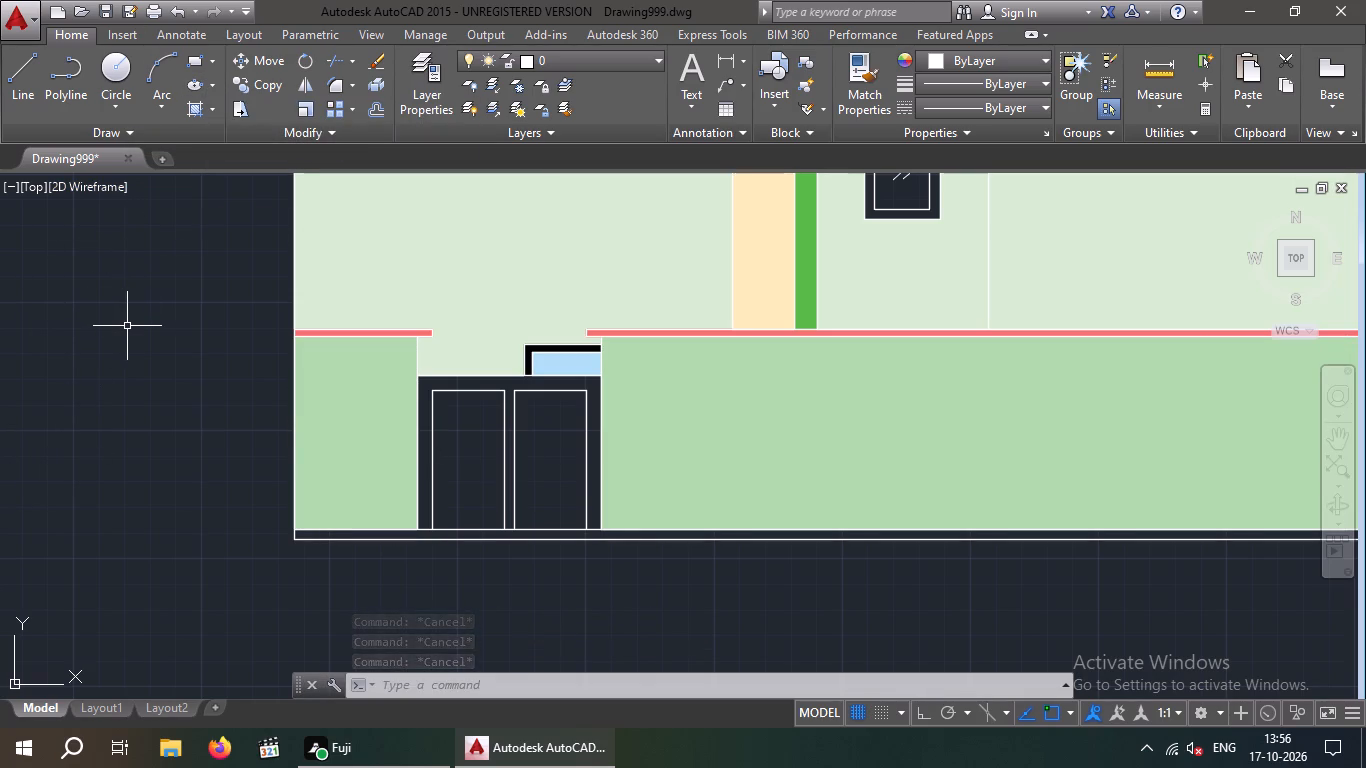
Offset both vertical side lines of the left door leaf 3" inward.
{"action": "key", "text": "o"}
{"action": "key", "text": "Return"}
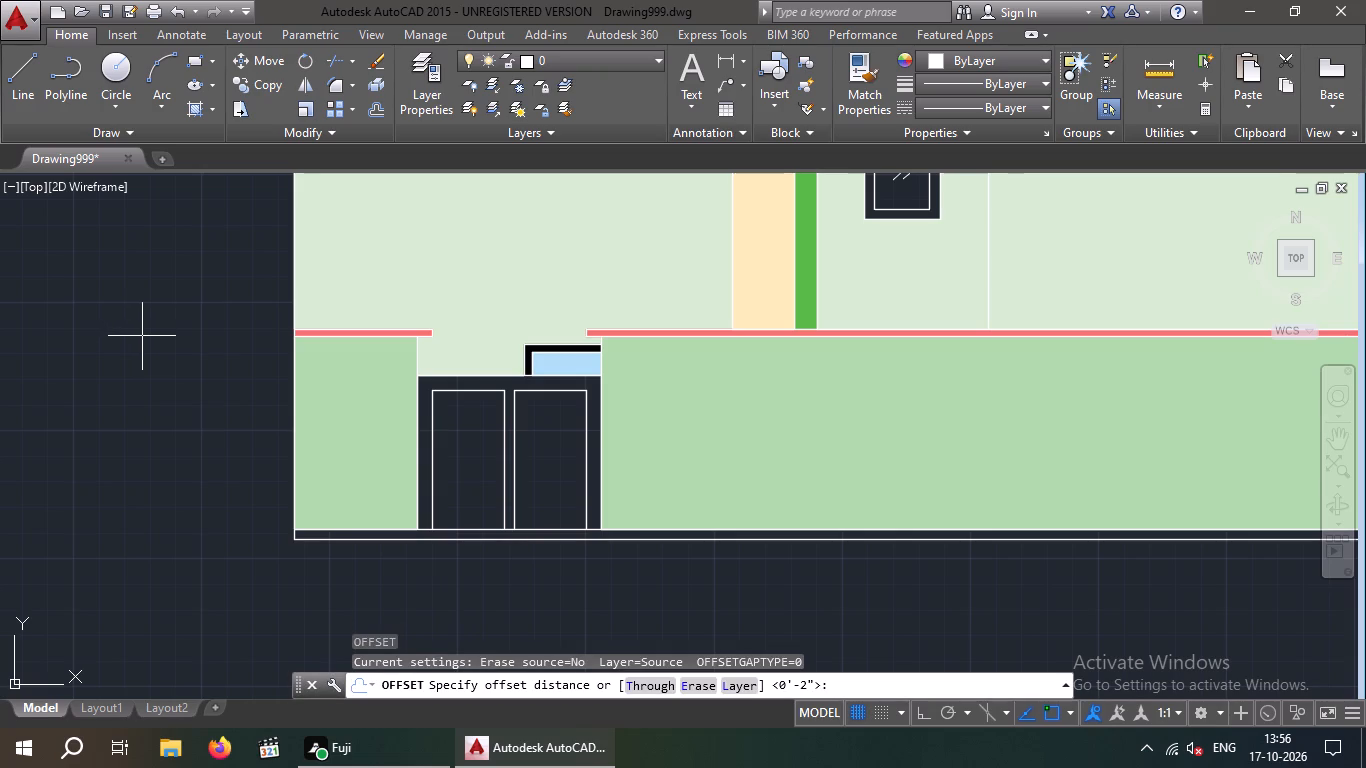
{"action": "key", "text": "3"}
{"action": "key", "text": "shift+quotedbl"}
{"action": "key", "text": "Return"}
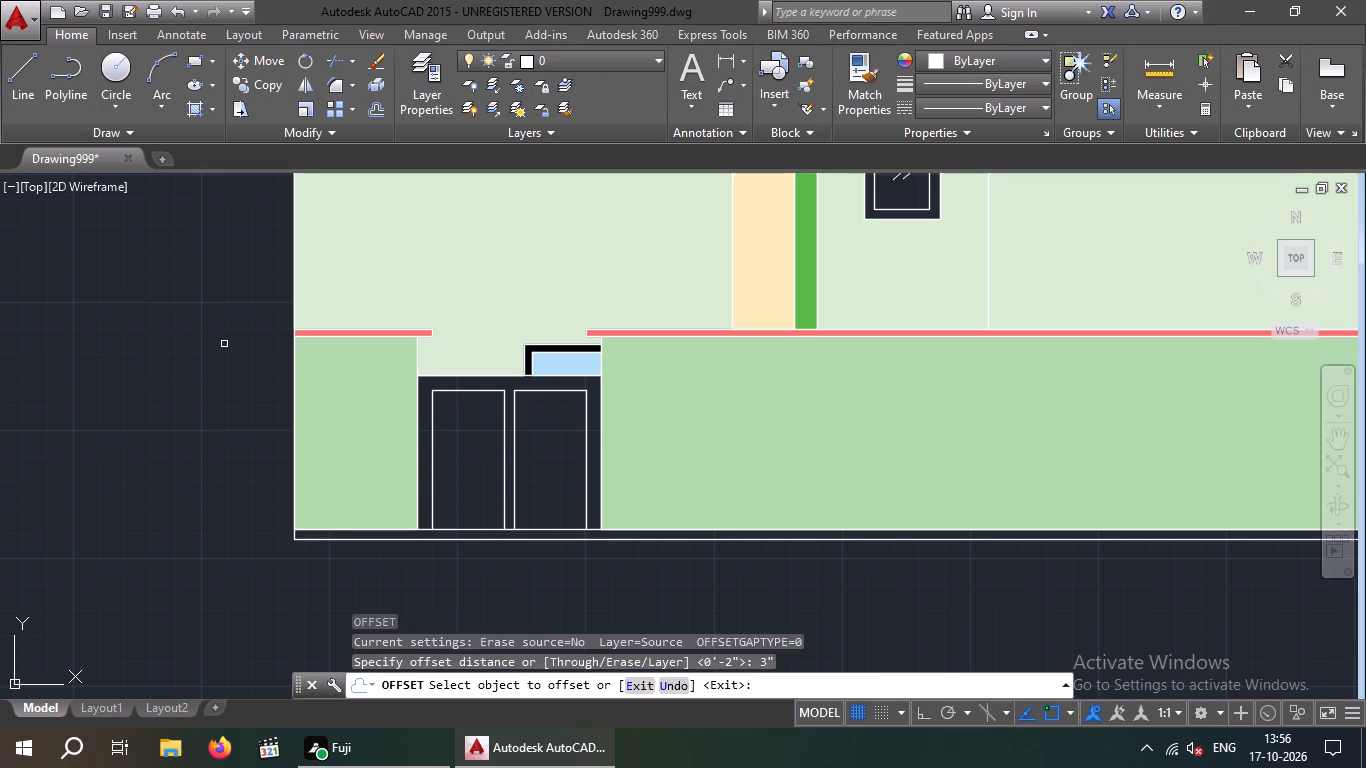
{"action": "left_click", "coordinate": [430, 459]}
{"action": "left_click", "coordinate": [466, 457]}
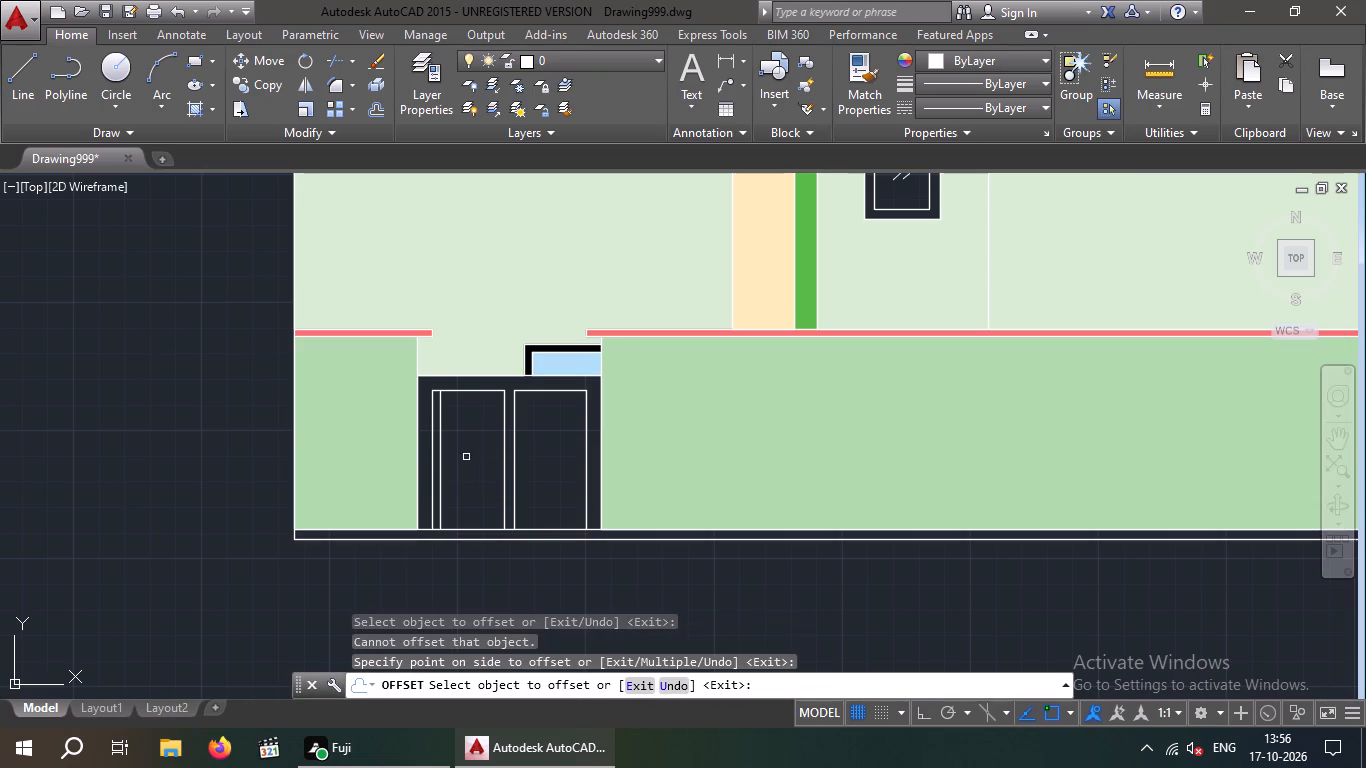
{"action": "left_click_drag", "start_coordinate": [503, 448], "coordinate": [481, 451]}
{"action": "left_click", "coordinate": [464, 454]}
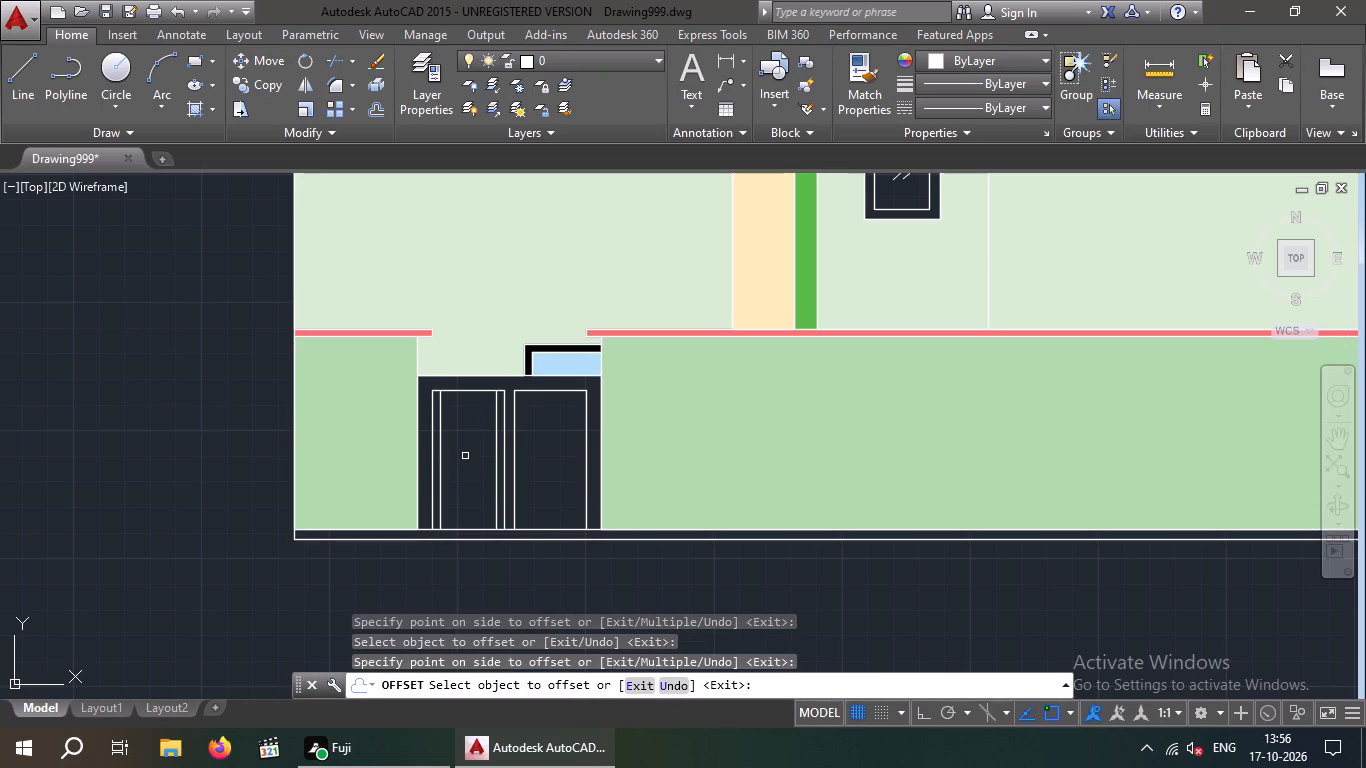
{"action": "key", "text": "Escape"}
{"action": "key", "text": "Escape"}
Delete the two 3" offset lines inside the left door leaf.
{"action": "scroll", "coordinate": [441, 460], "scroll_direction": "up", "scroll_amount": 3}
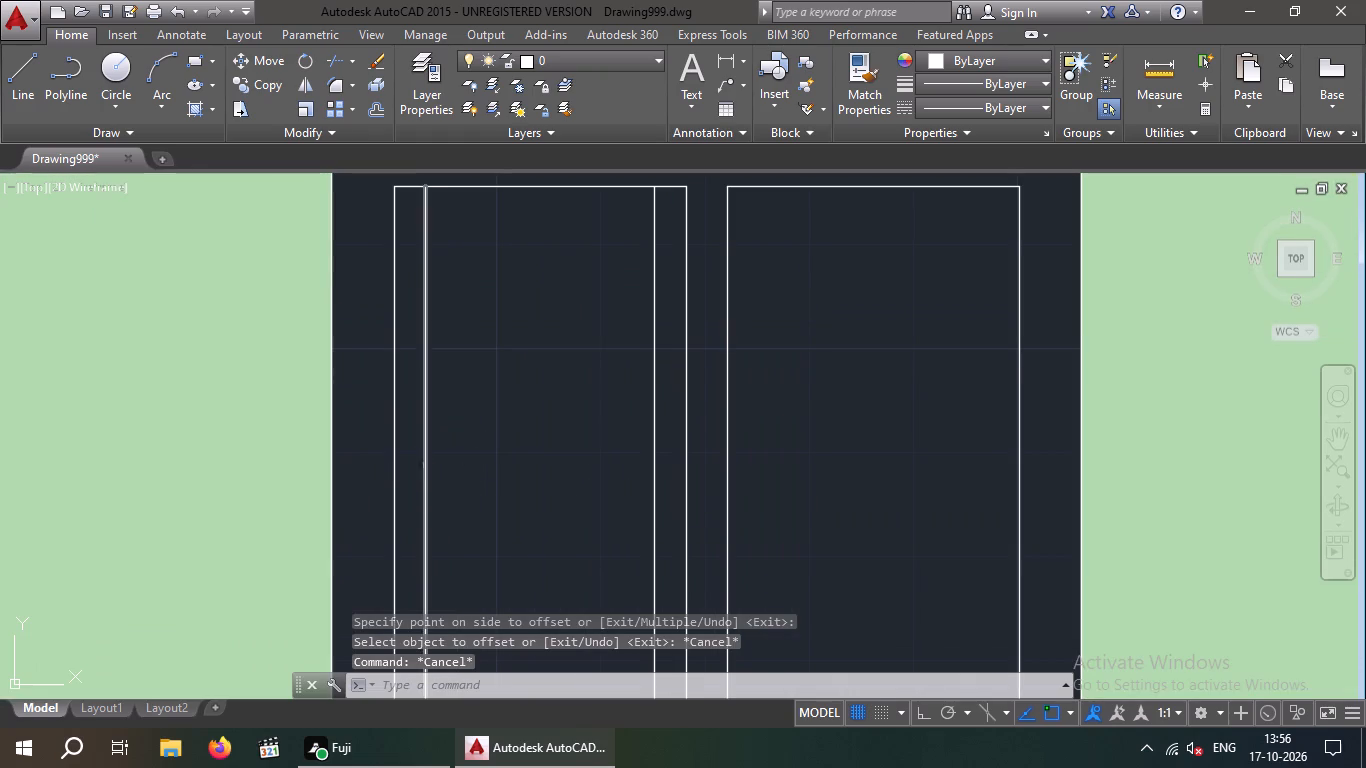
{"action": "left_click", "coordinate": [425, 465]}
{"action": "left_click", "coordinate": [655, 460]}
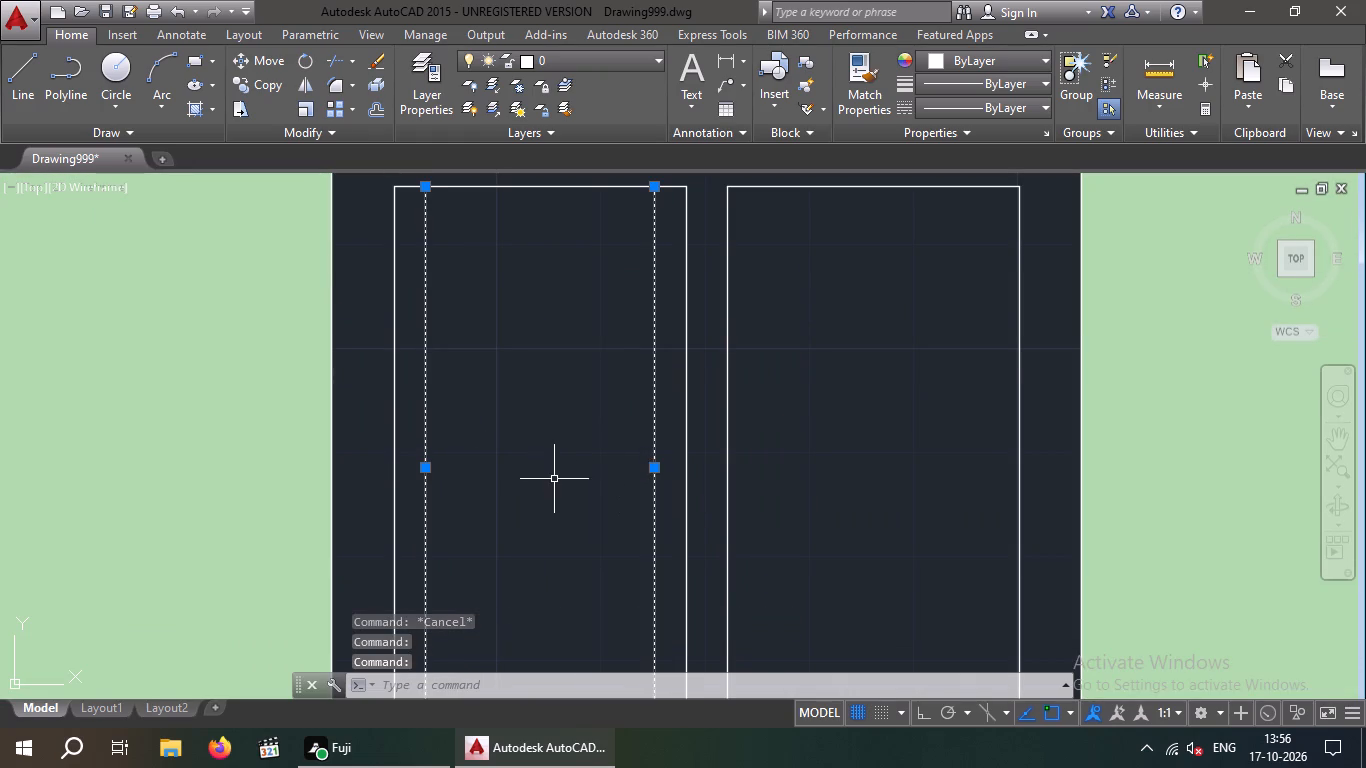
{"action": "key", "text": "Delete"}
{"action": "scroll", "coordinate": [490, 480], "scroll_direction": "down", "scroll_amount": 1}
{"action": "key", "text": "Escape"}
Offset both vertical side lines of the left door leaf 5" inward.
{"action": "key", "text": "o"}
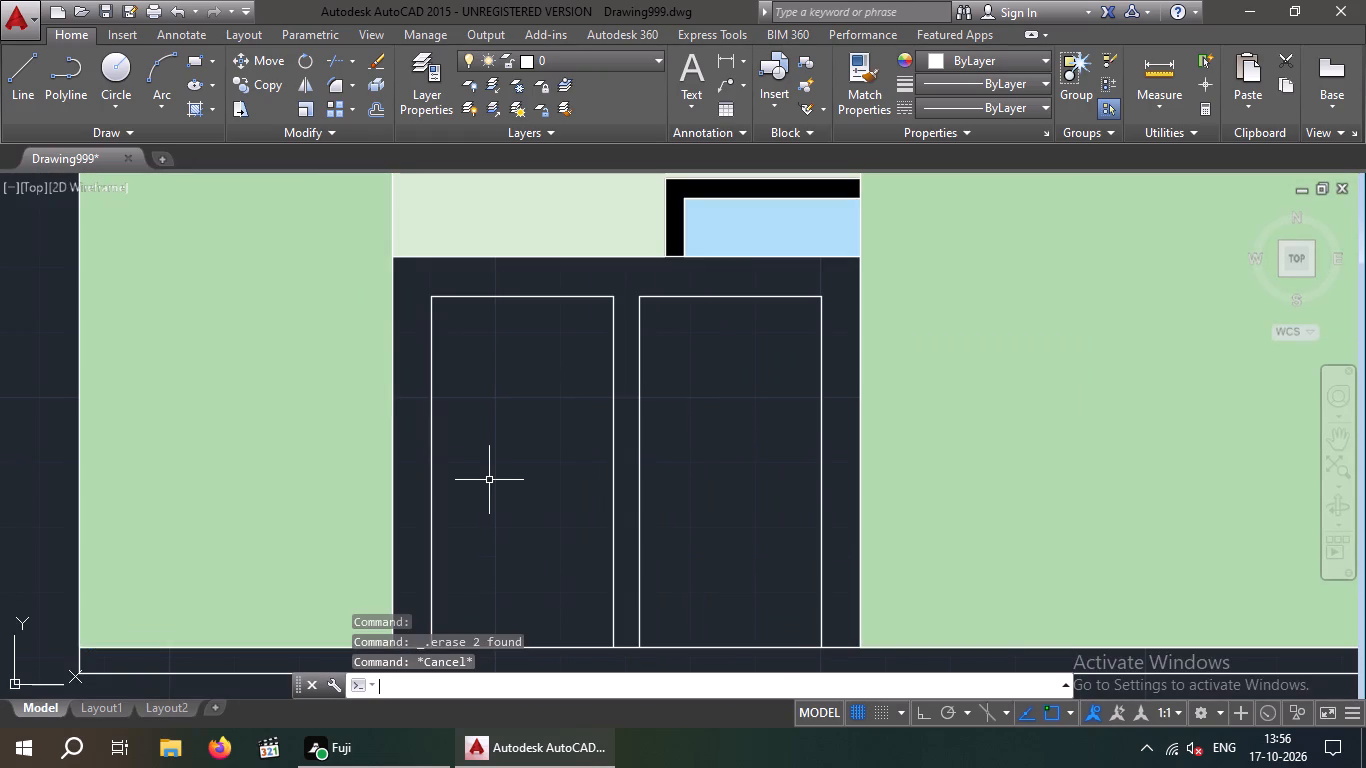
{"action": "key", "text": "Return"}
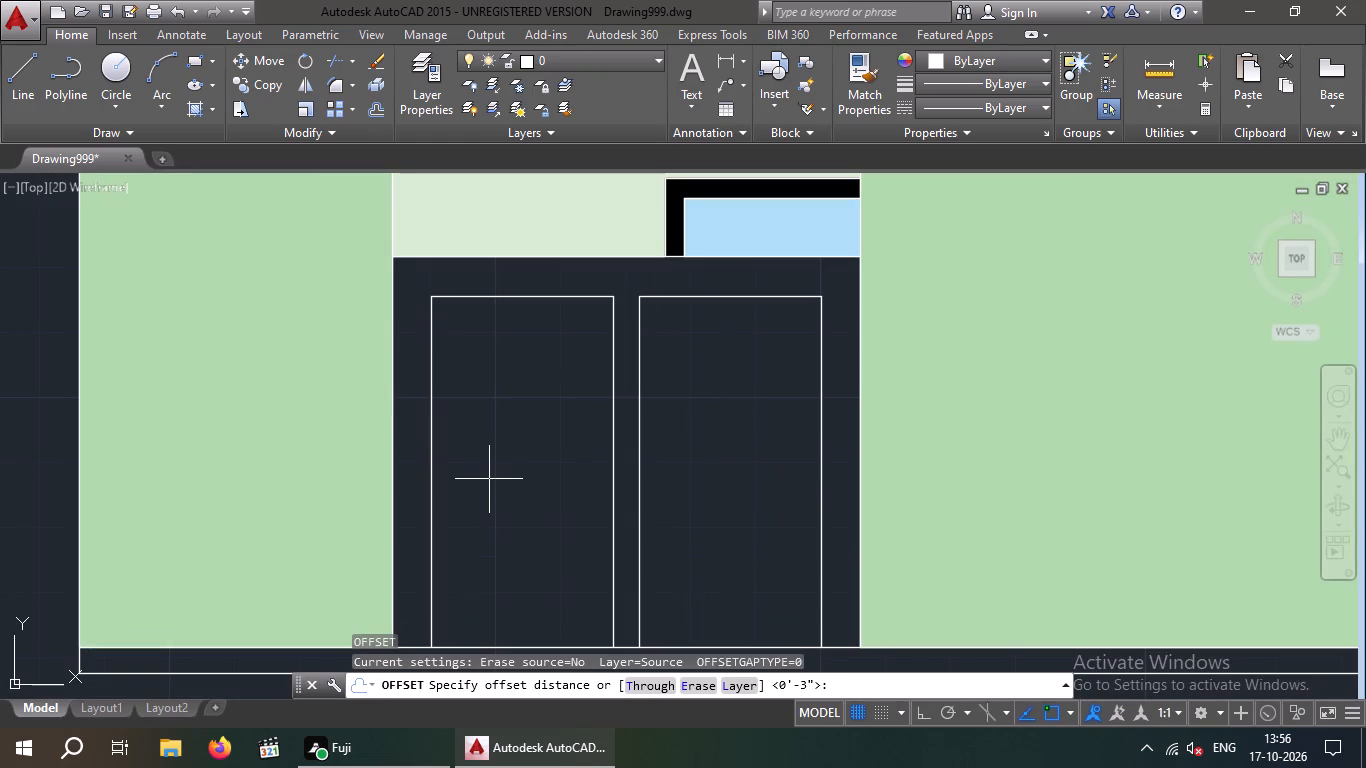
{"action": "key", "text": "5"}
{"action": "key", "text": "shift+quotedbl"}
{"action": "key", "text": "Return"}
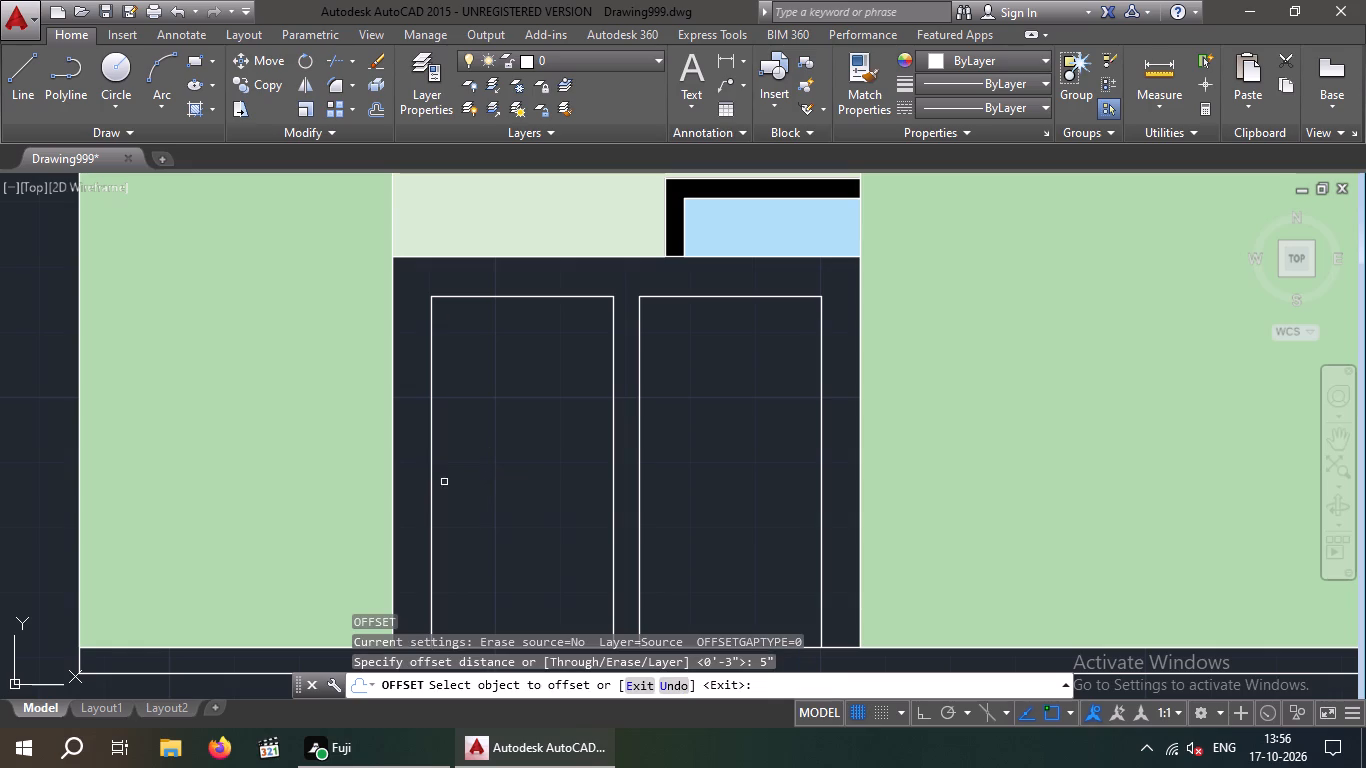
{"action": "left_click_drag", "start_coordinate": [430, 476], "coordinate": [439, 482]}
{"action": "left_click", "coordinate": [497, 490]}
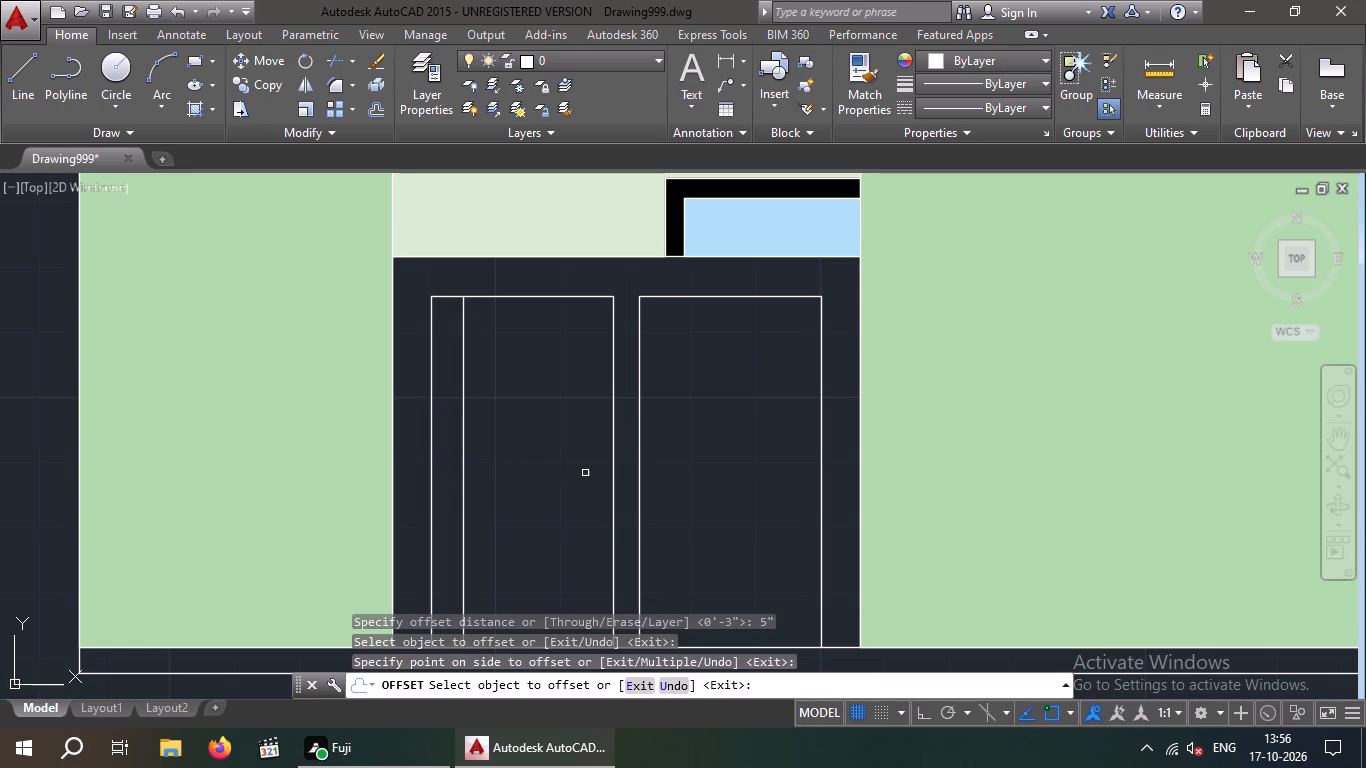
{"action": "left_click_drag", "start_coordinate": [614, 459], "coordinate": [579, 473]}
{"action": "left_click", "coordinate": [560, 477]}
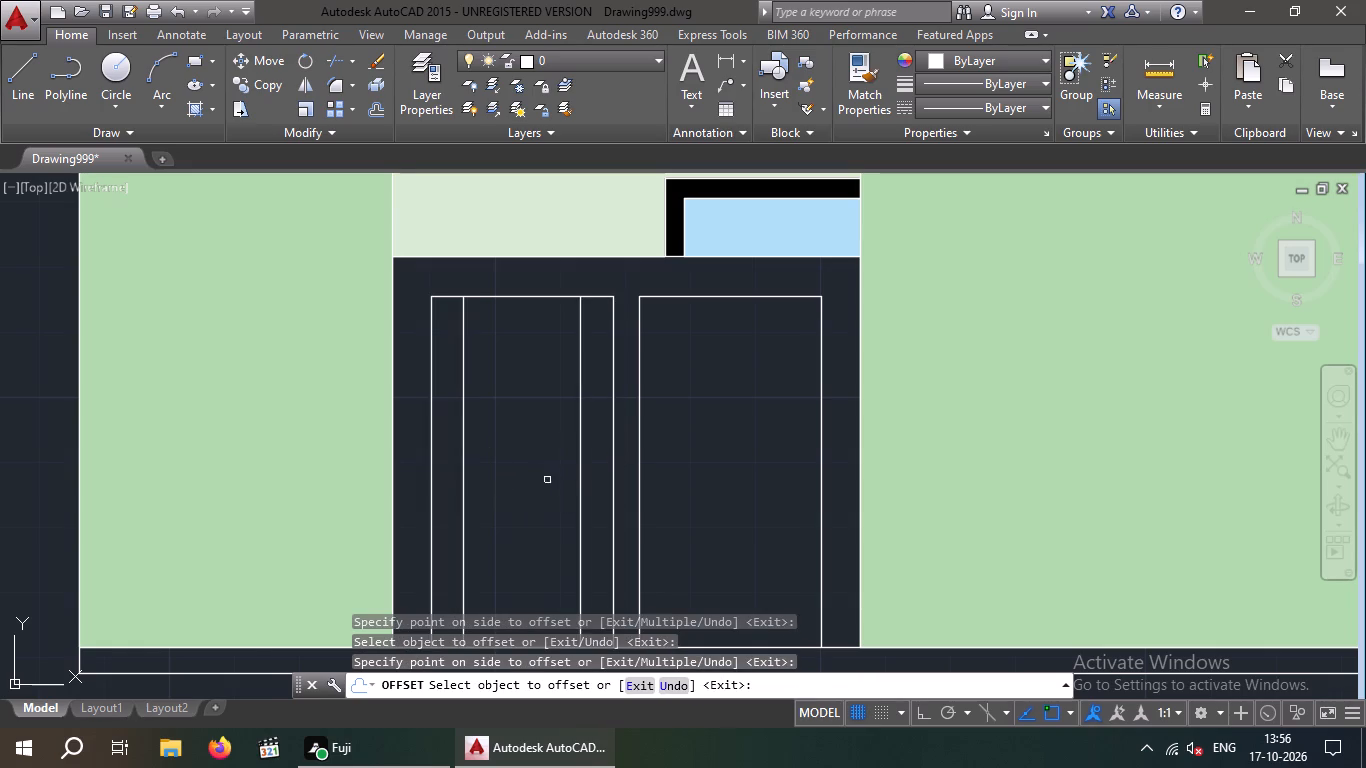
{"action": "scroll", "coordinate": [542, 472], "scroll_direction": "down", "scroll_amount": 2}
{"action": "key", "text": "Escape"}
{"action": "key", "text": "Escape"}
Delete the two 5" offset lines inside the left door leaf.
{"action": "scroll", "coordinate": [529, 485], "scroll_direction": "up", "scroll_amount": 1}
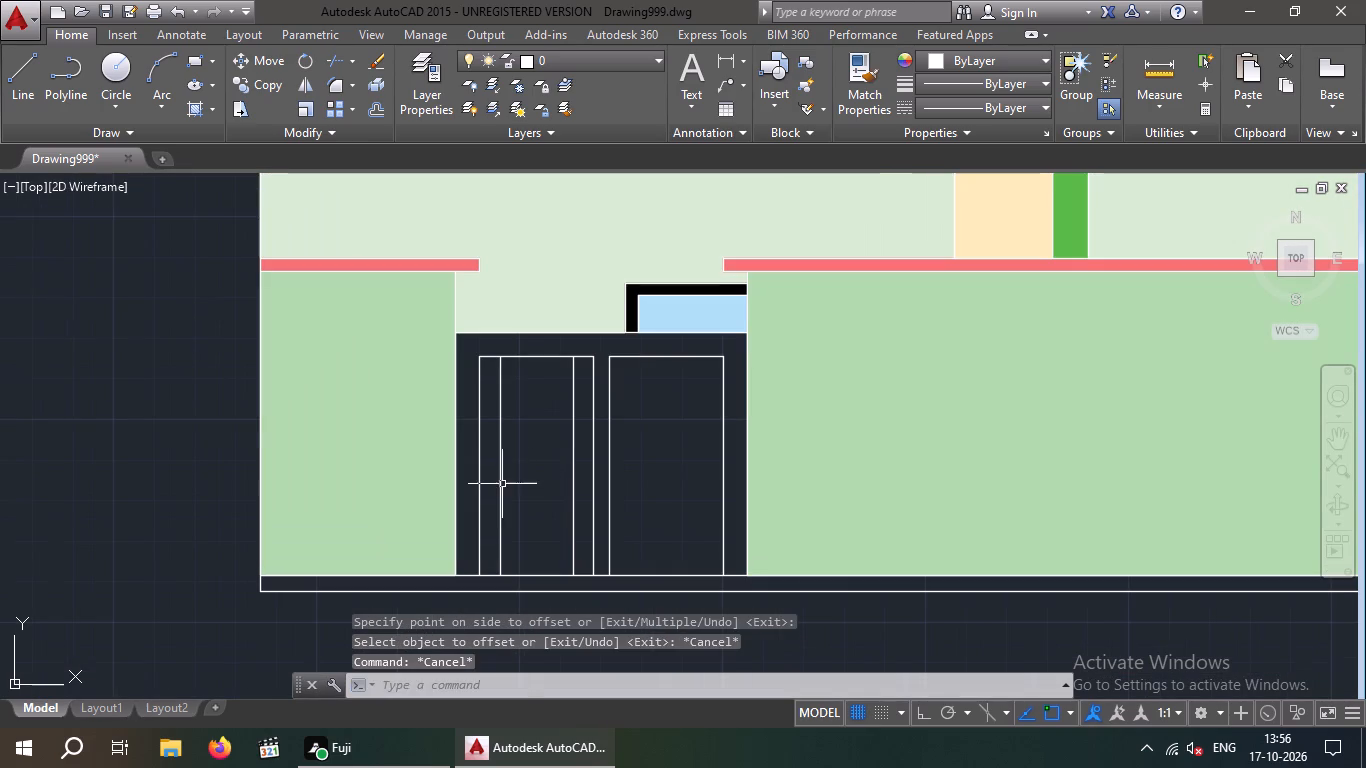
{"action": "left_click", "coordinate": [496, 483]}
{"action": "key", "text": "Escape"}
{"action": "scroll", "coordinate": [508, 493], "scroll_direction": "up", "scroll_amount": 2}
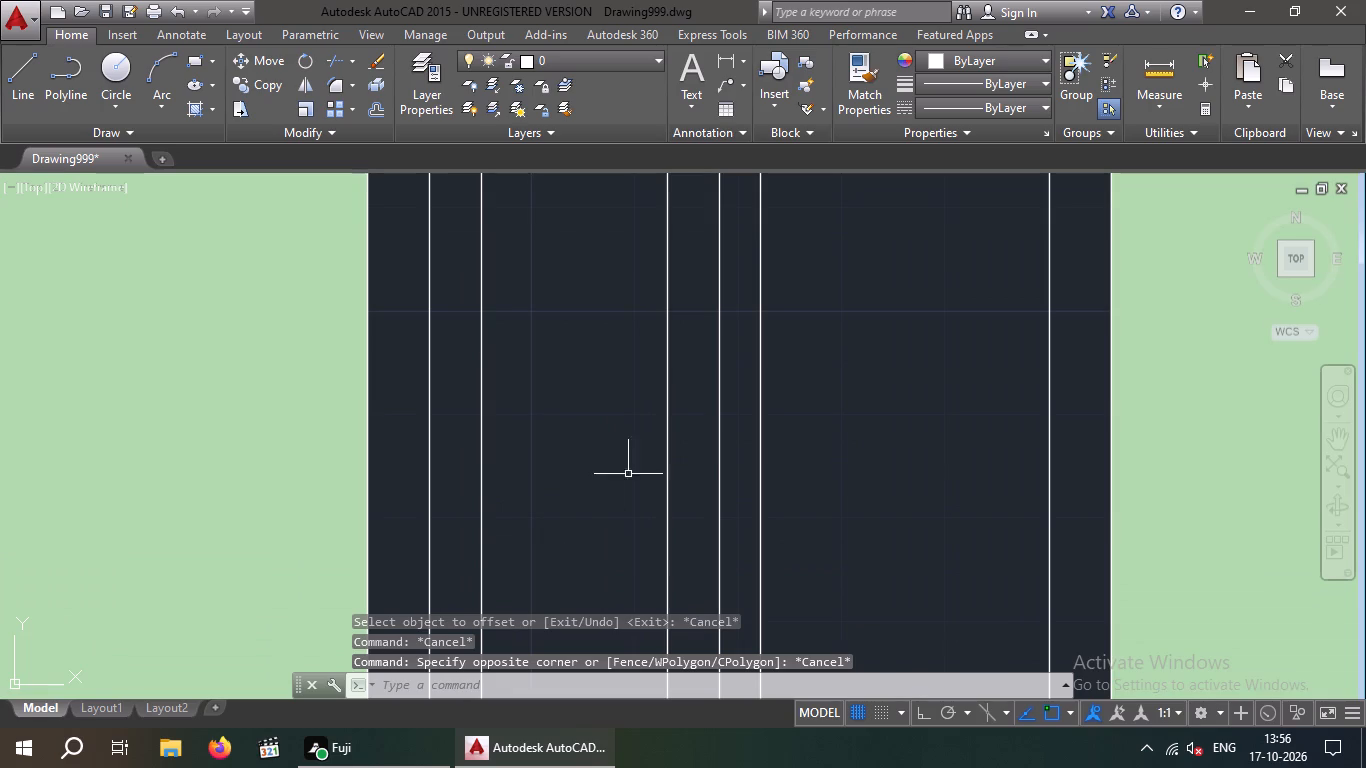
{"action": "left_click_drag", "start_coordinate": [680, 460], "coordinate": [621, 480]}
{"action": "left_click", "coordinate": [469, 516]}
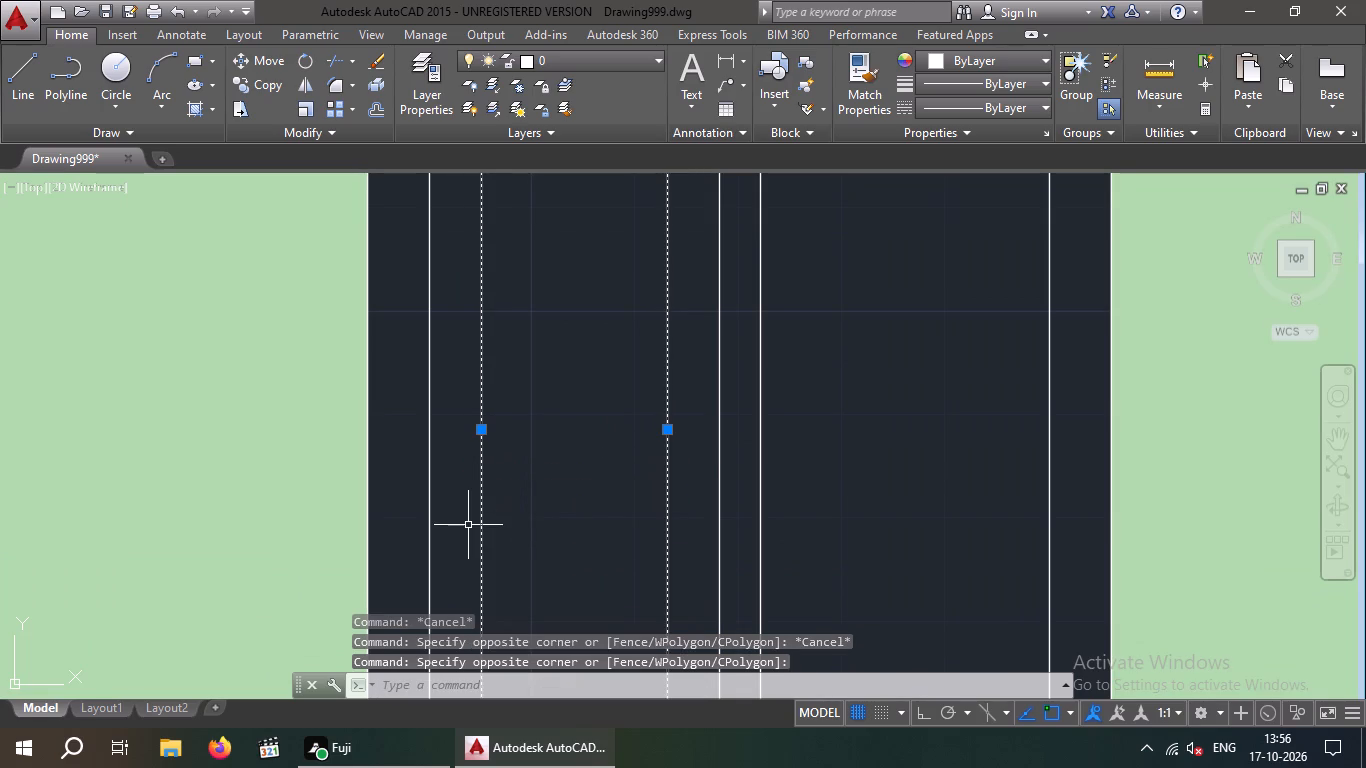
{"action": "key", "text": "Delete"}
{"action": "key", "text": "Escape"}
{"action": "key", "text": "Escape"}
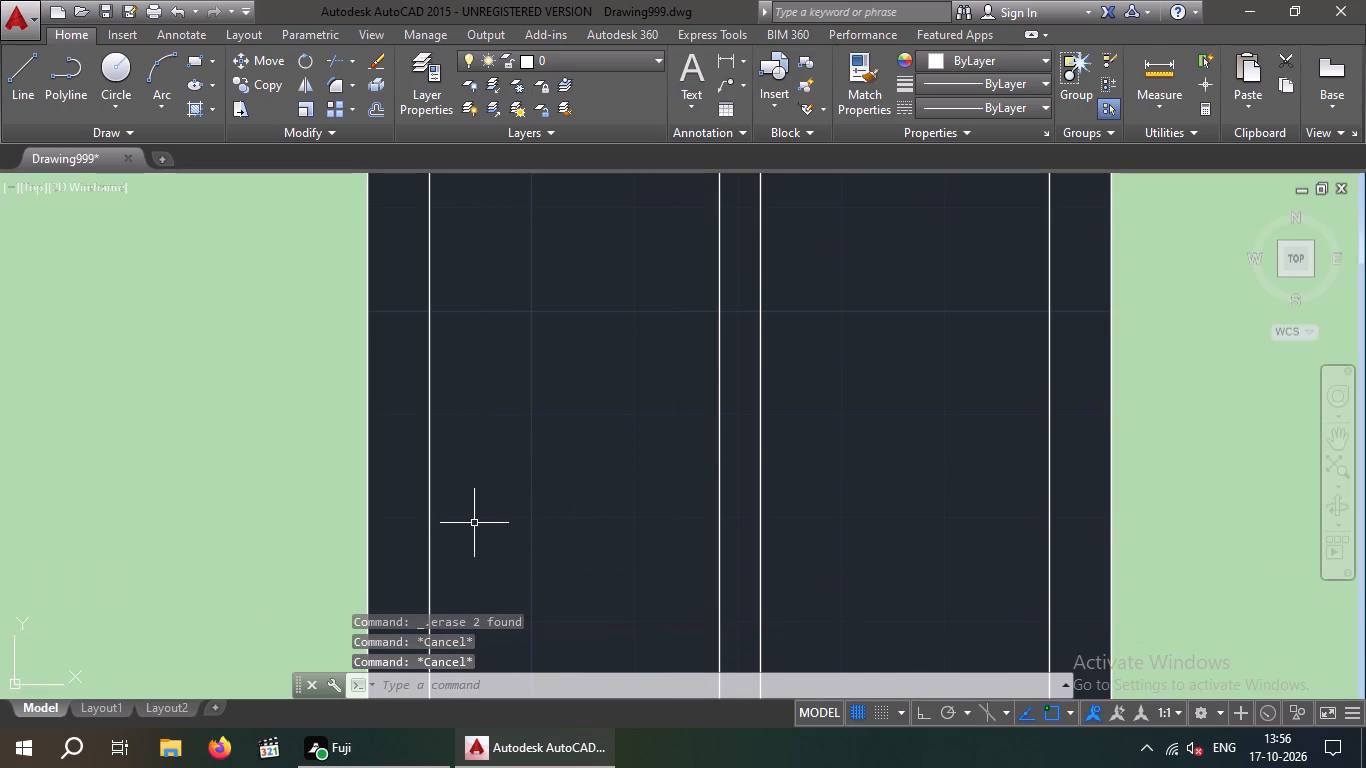
Offset the vertical side lines of both the left and right door leaves 6" inward.
{"action": "key", "text": "o"}
{"action": "key", "text": "Return"}
{"action": "key", "text": "6"}
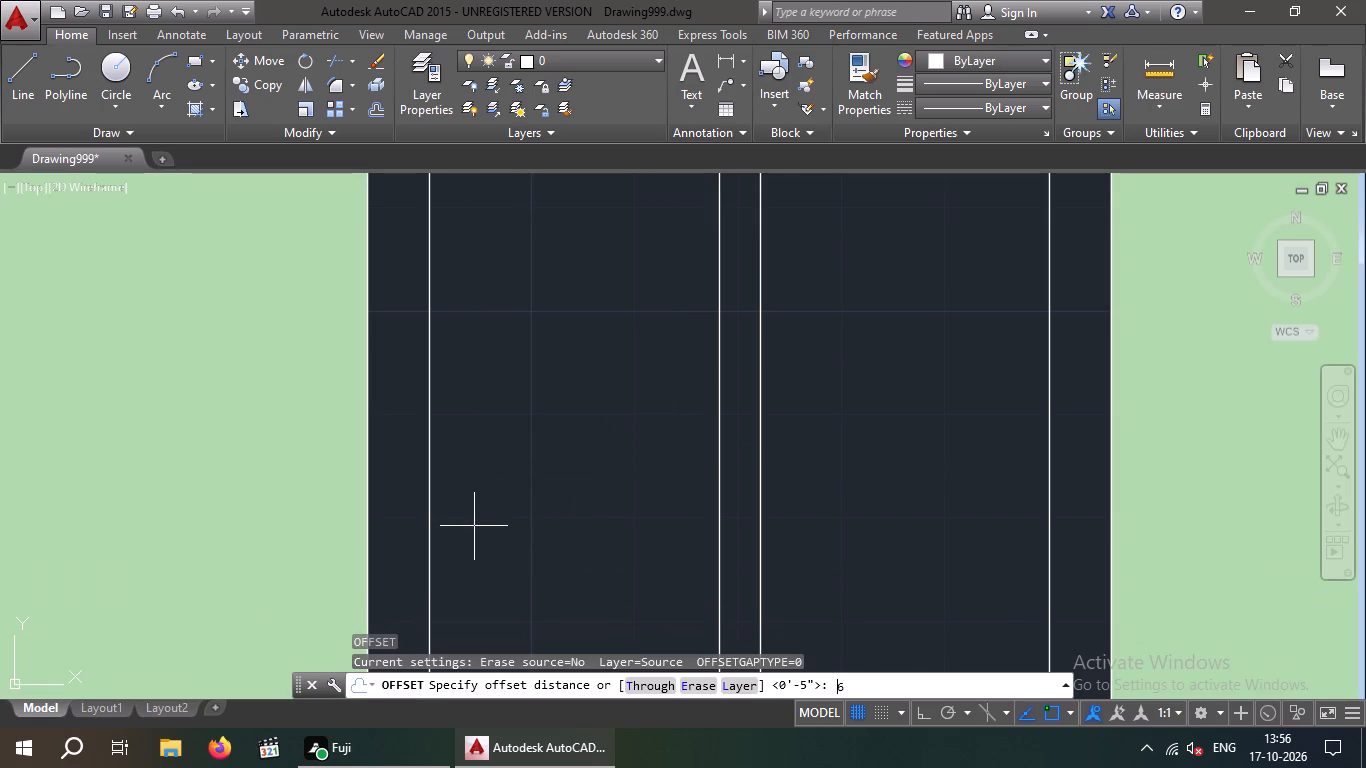
{"action": "key", "text": "shift+quotedbl"}
{"action": "key", "text": "Return"}
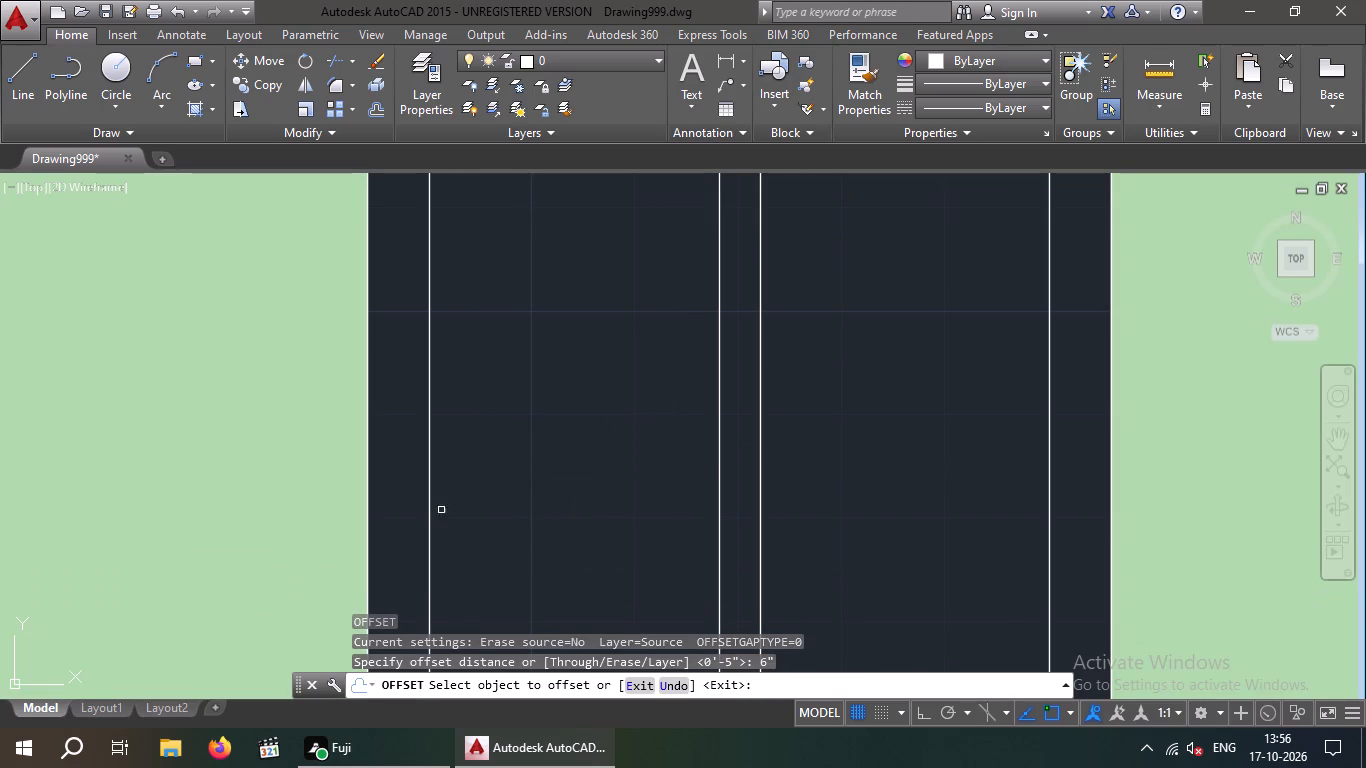
{"action": "left_click", "coordinate": [430, 509]}
{"action": "left_click", "coordinate": [512, 497]}
{"action": "left_click_drag", "start_coordinate": [721, 470], "coordinate": [663, 484]}
{"action": "left_click", "coordinate": [599, 492]}
{"action": "scroll", "coordinate": [612, 486], "scroll_direction": "down", "scroll_amount": 1}
{"action": "left_click_drag", "start_coordinate": [706, 470], "coordinate": [715, 470]}
{"action": "left_click", "coordinate": [795, 465]}
{"action": "left_click_drag", "start_coordinate": [886, 460], "coordinate": [845, 473]}
{"action": "left_click", "coordinate": [811, 483]}
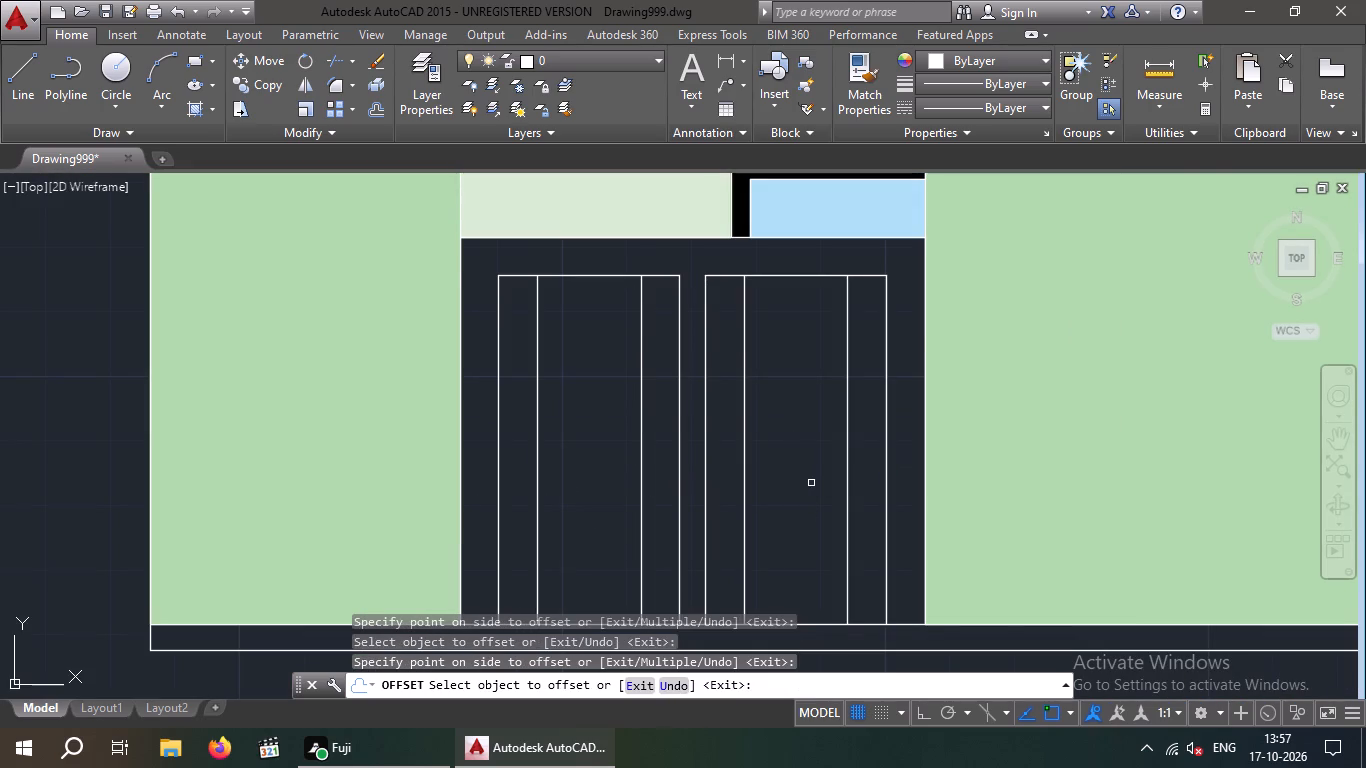
{"action": "scroll", "coordinate": [809, 478], "scroll_direction": "down", "scroll_amount": 1}
{"action": "key", "text": "Escape"}
{"action": "key", "text": "Escape"}
{"action": "key", "text": "Escape"}
{"action": "key", "text": "Escape"}
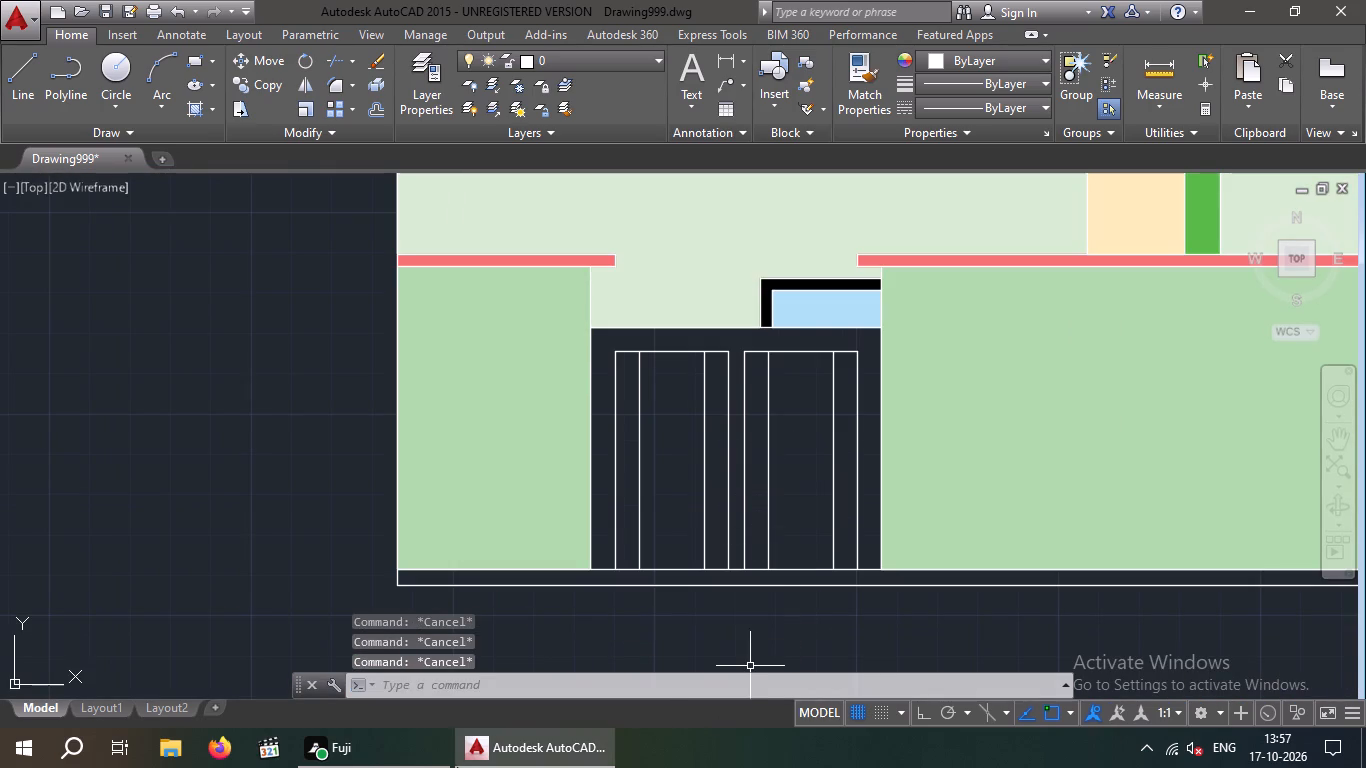
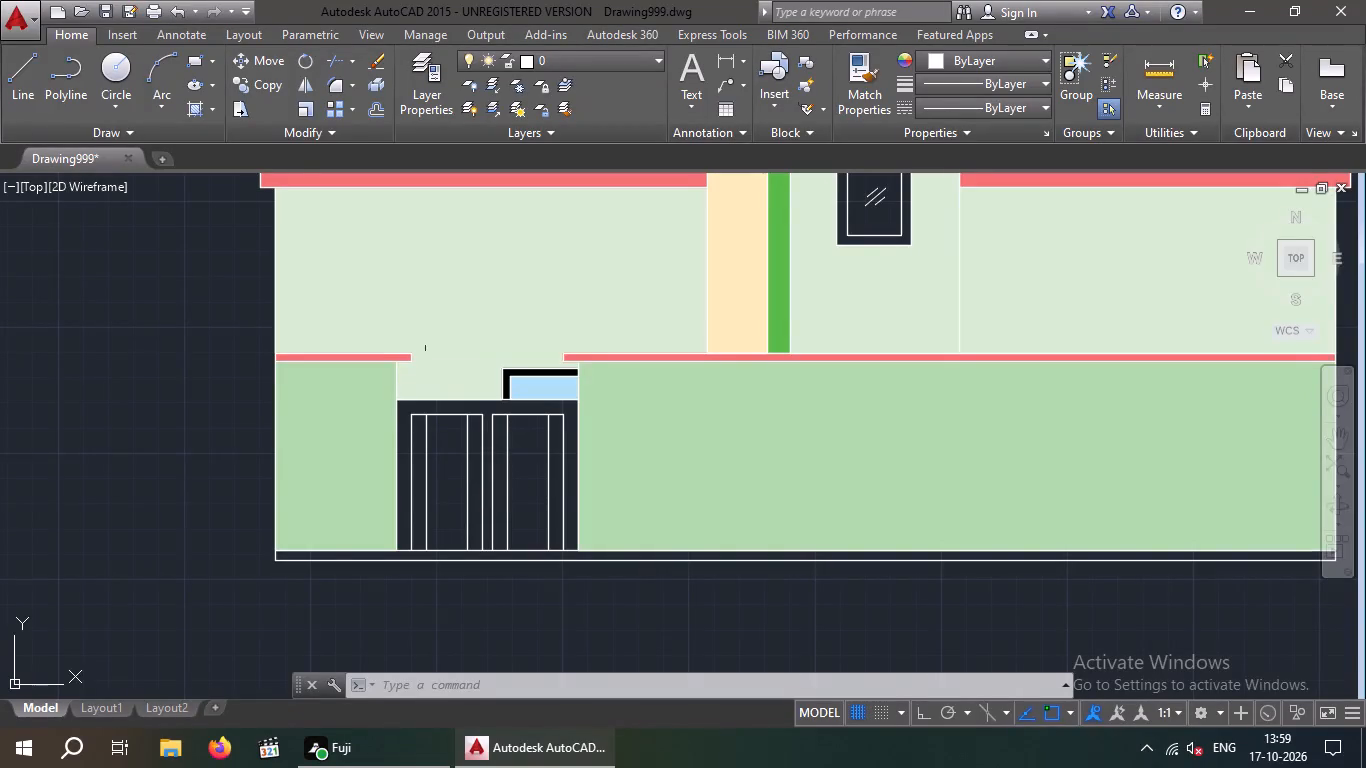
Start a solid hatch and set its colour to black (0,0,0).
{"action": "left_click", "coordinate": [197, 107]}
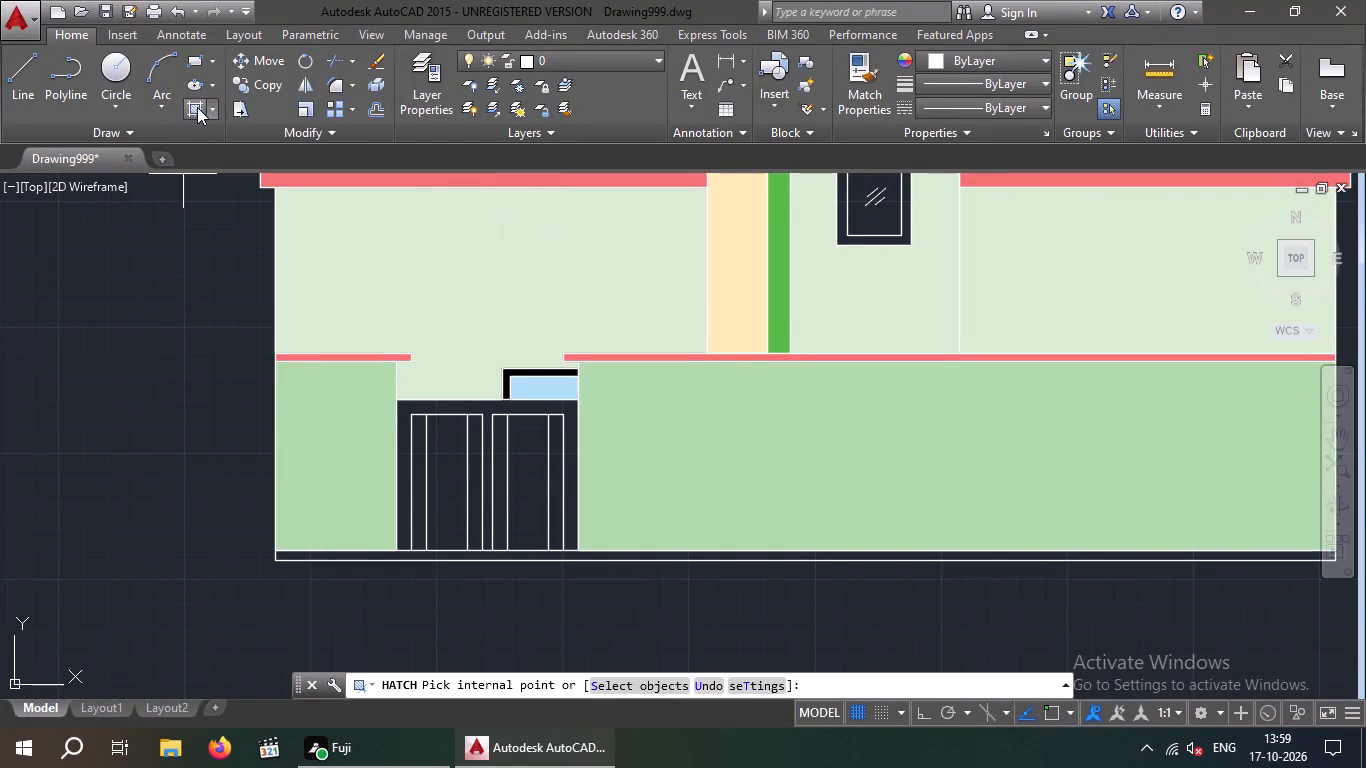
{"action": "left_click", "coordinate": [191, 80]}
{"action": "left_click", "coordinate": [619, 80]}
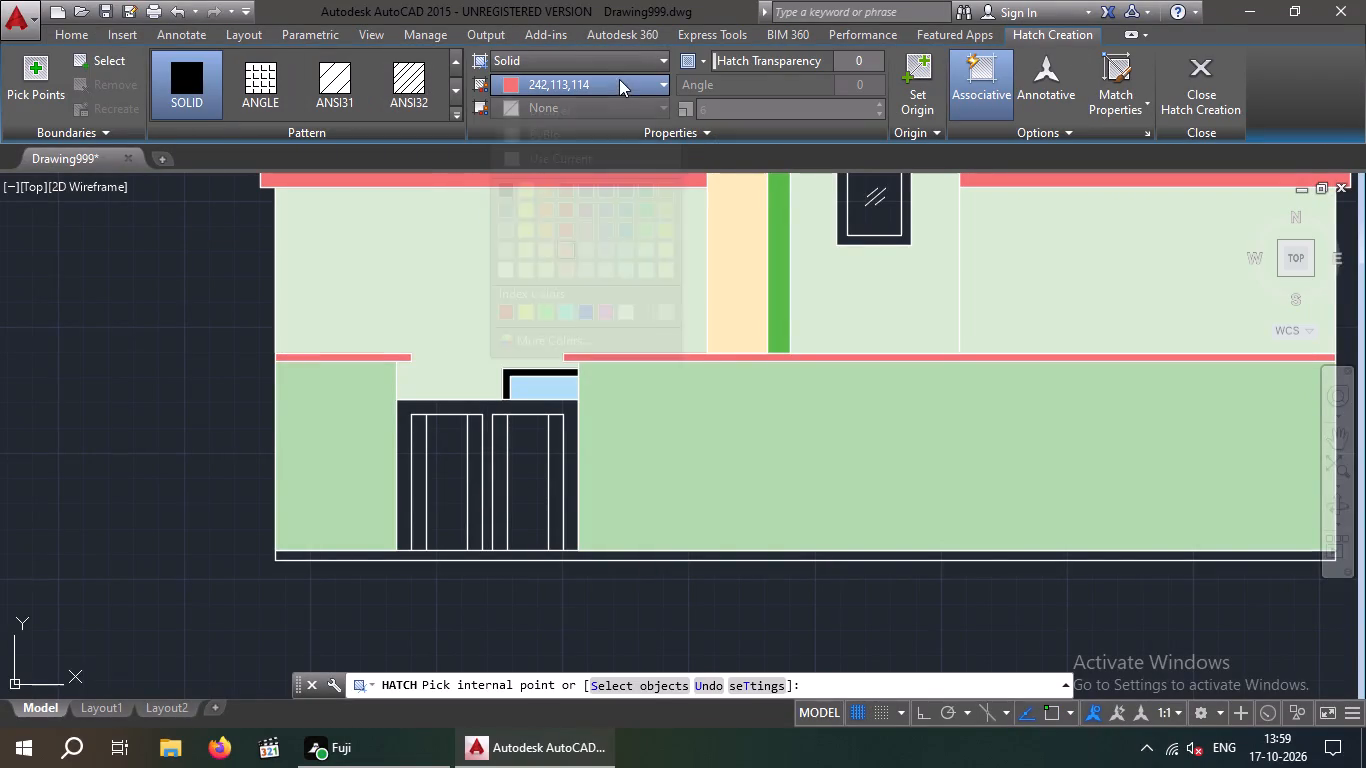
{"action": "left_click", "coordinate": [507, 190]}
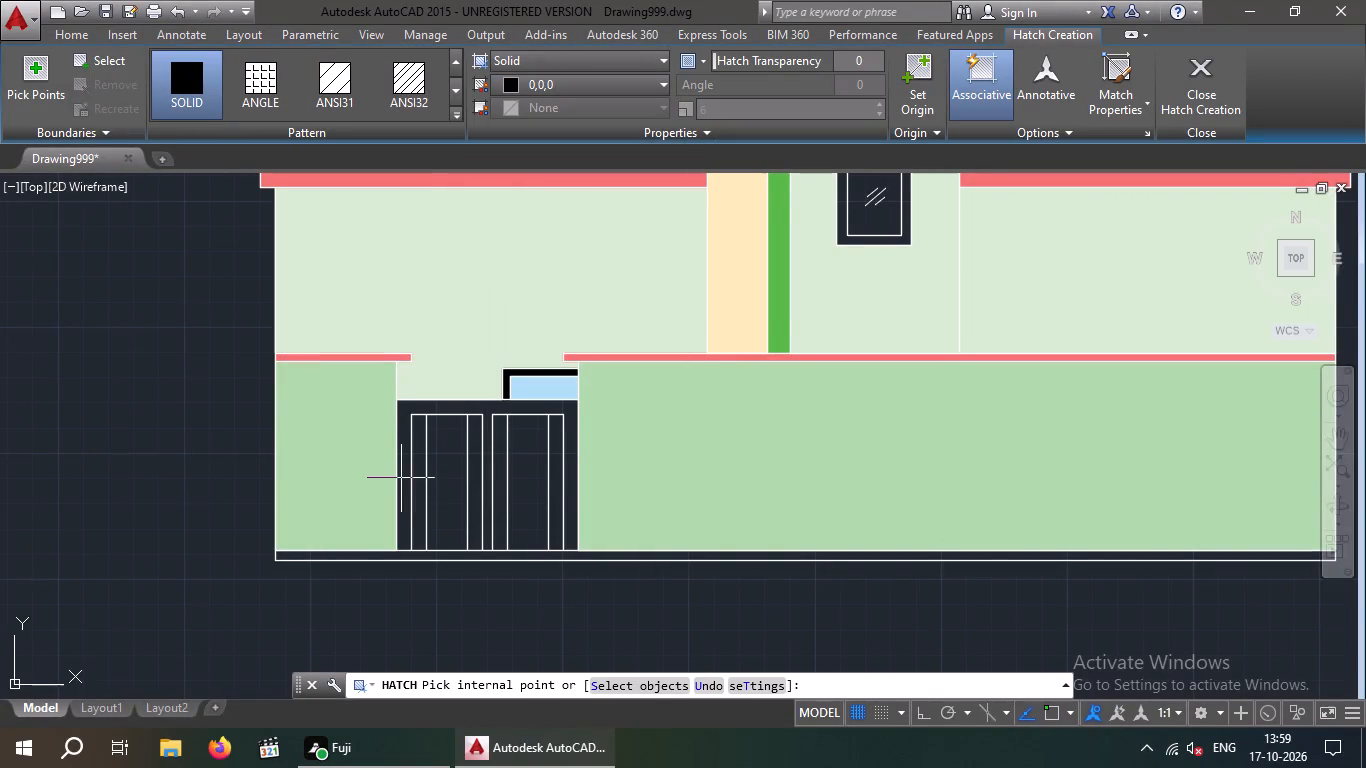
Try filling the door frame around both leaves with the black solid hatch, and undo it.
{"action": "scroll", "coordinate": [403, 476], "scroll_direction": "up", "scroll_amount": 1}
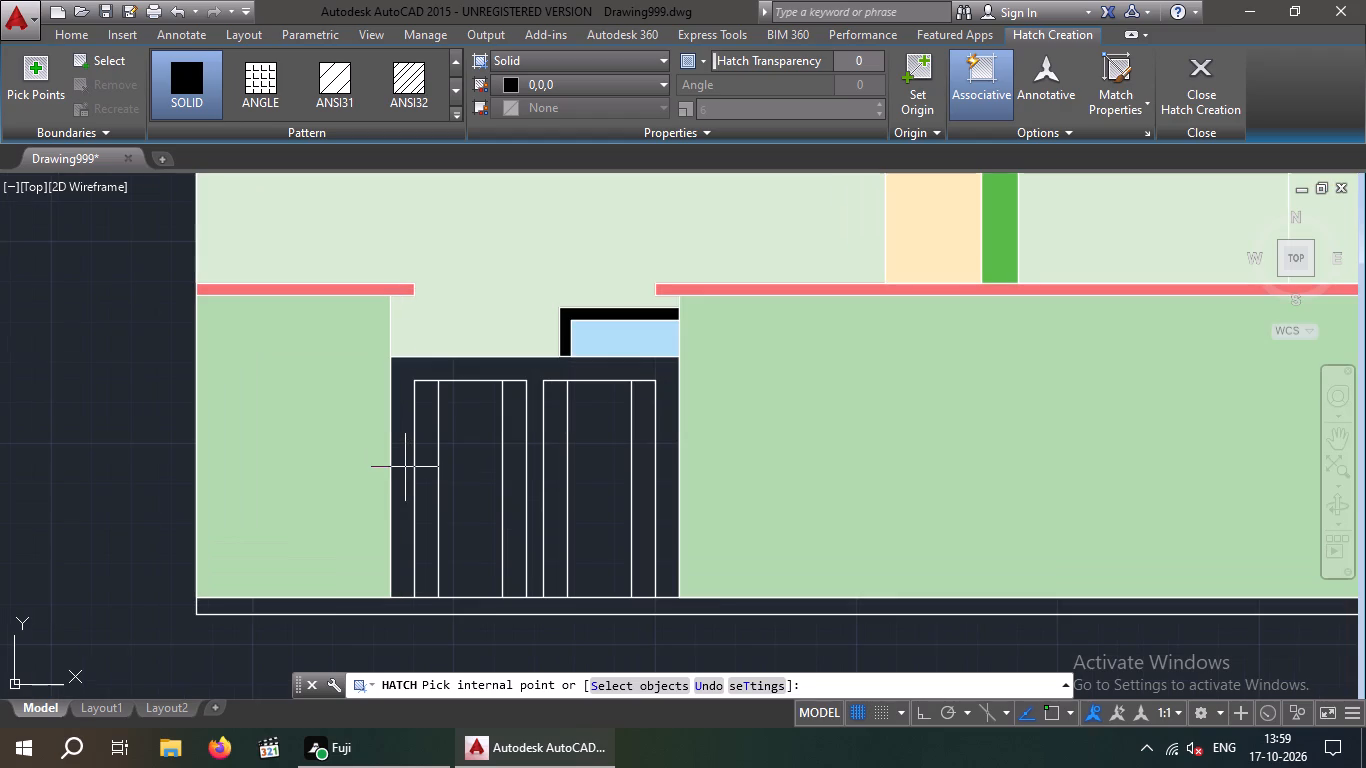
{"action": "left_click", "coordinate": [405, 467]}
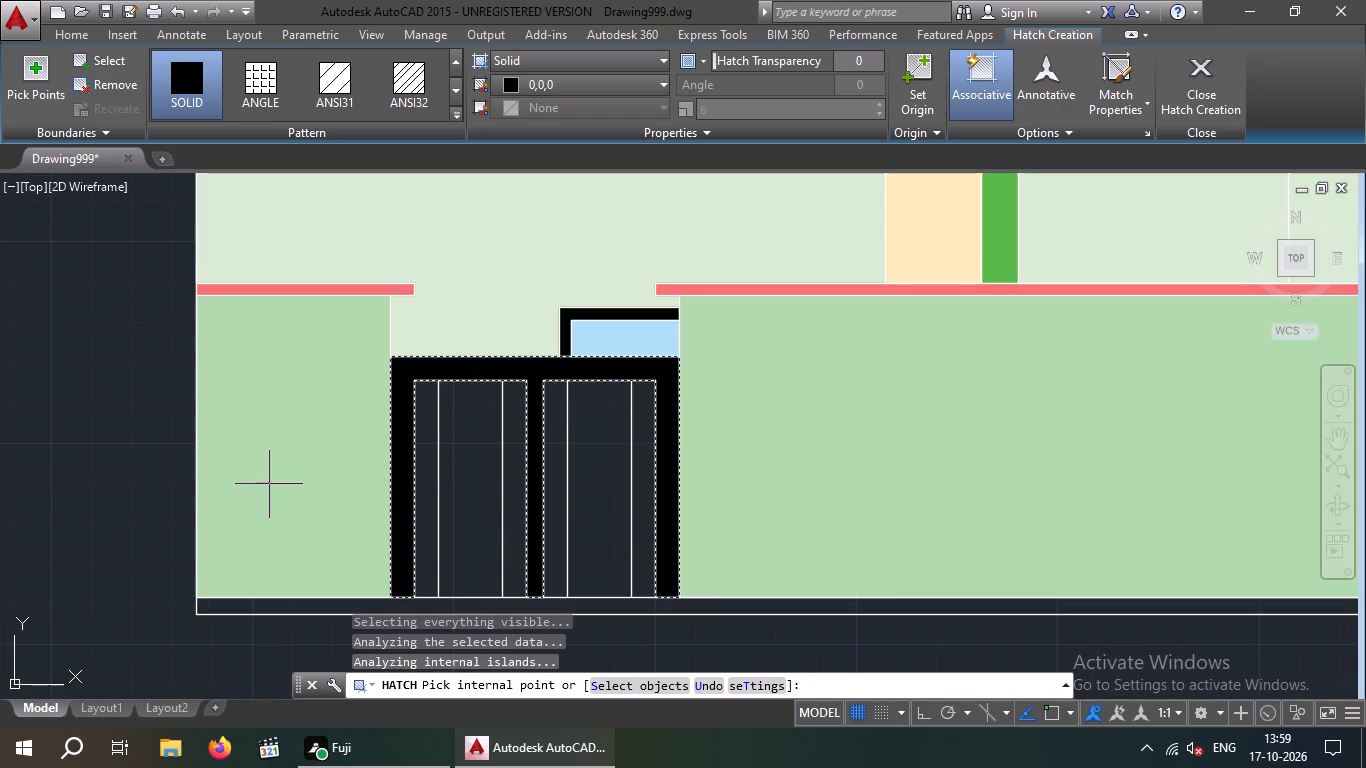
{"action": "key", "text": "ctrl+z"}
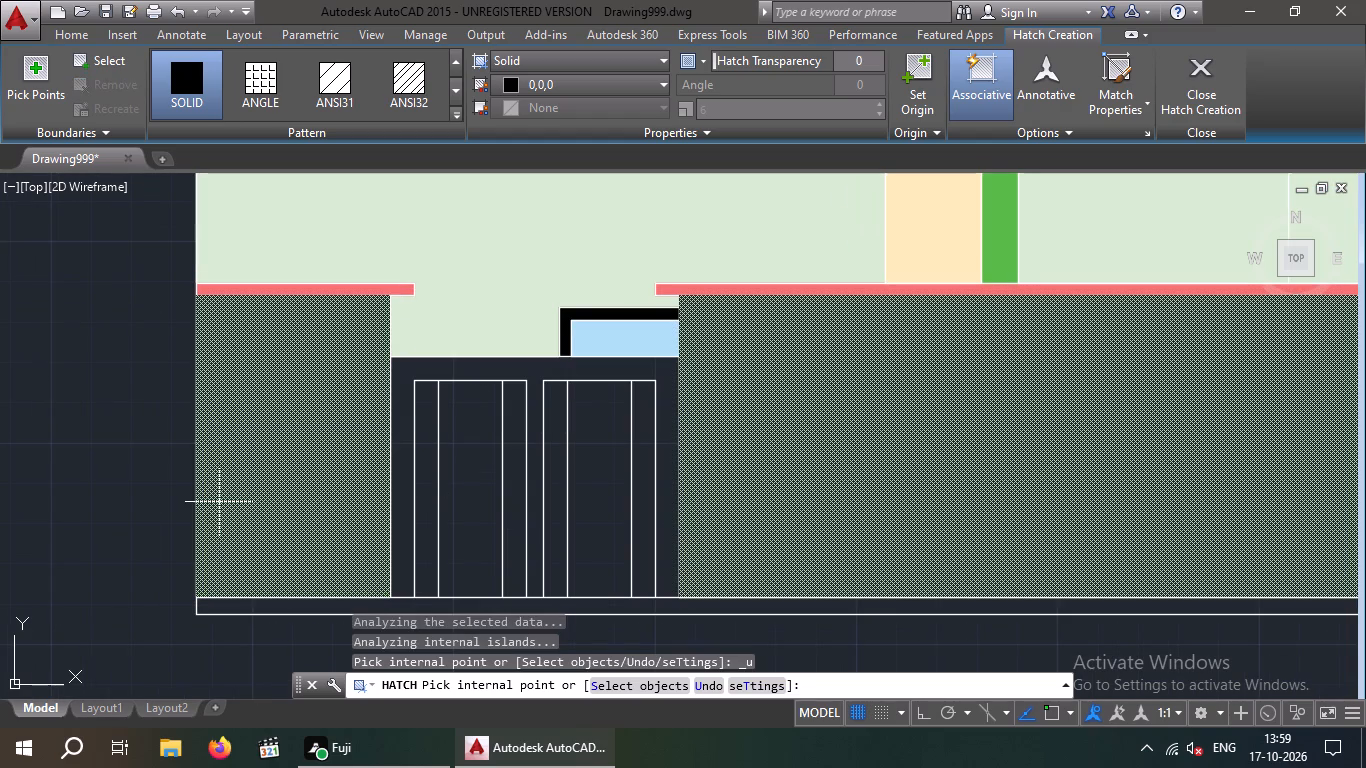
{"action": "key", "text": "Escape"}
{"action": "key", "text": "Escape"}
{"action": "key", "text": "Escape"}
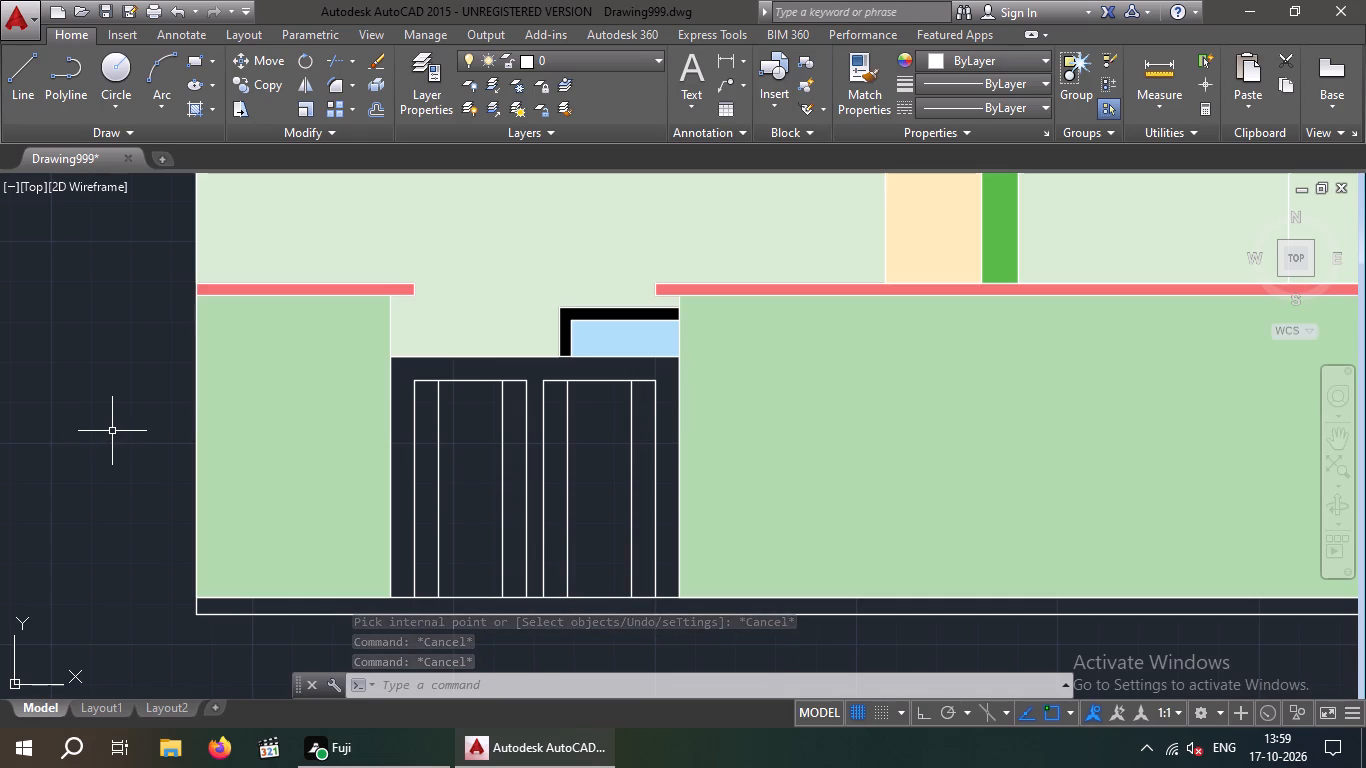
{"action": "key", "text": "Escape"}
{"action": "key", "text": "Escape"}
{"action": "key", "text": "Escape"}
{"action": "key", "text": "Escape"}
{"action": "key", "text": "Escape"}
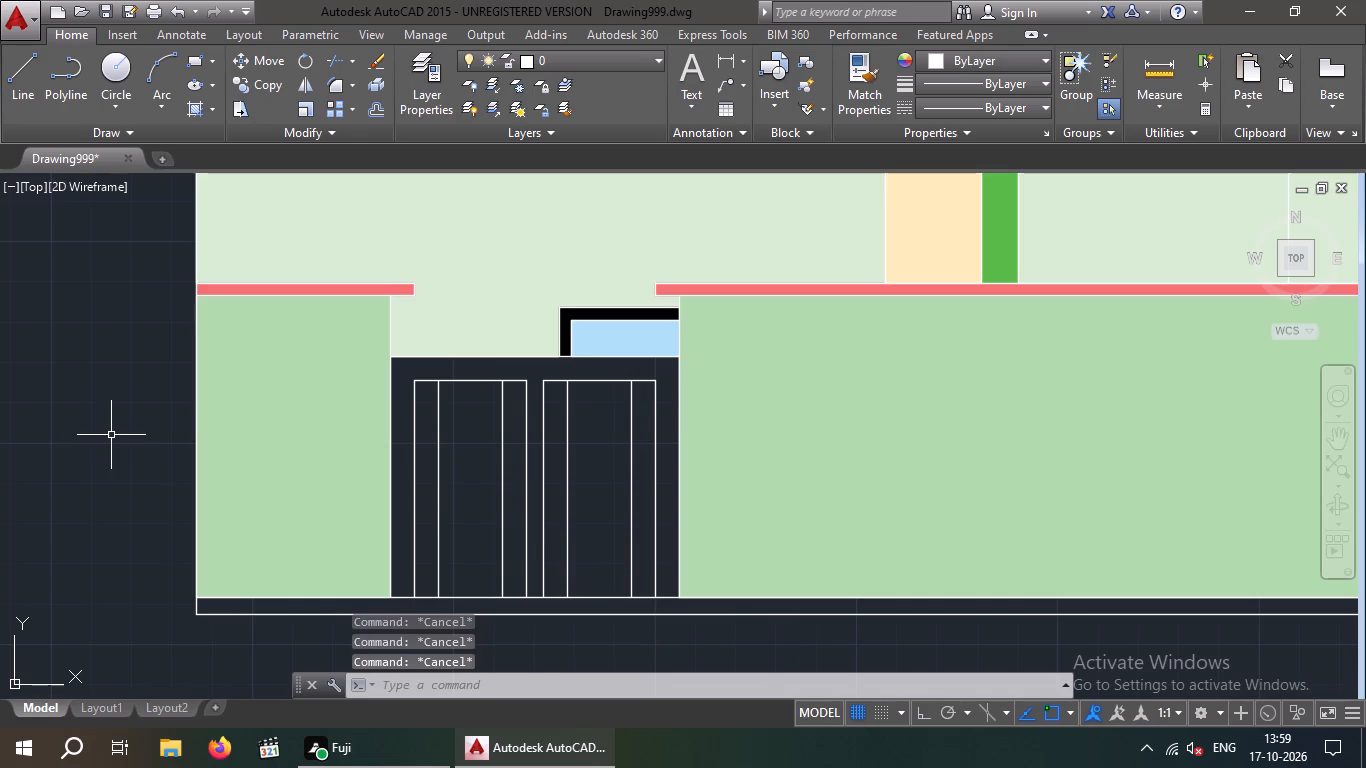
Offset the left door leaf's outer vertical line 2" inward.
{"action": "key", "text": "o"}
{"action": "key", "text": "Return"}
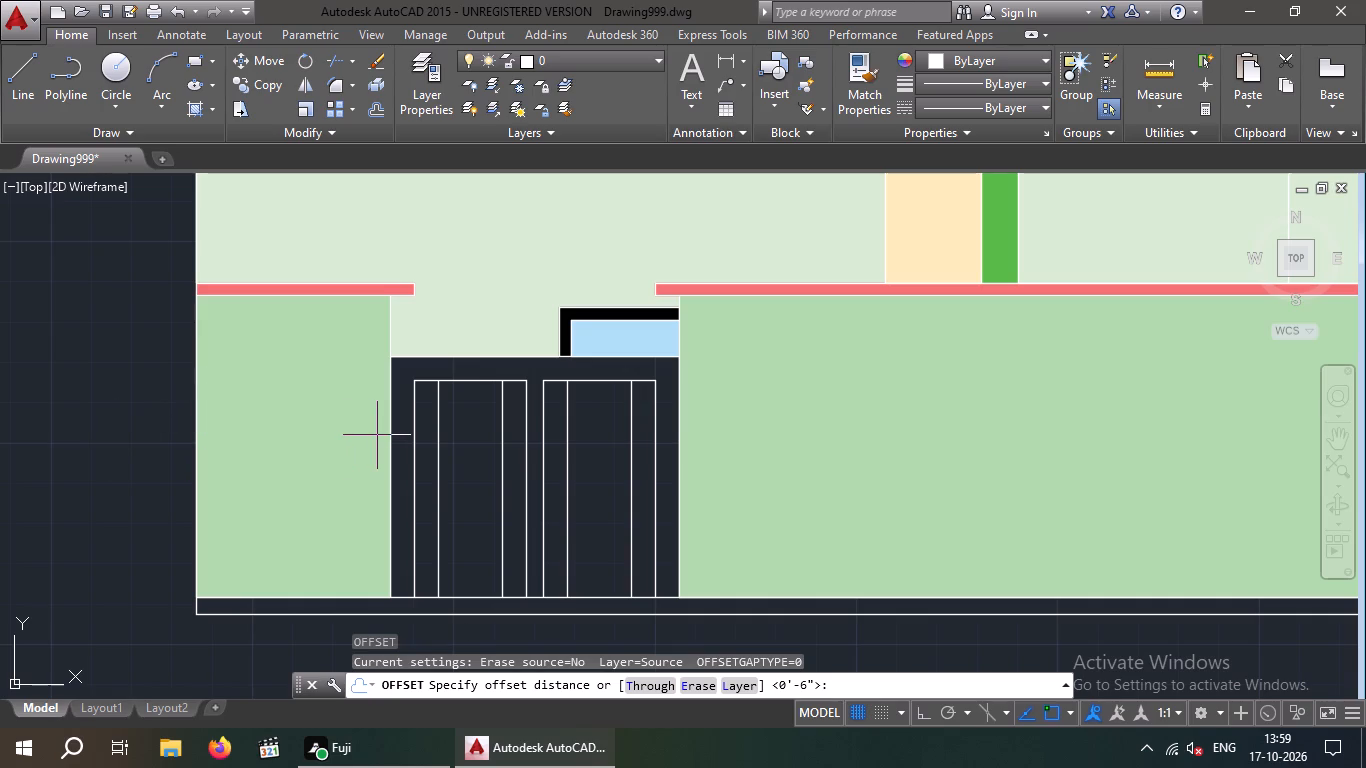
{"action": "key", "text": "2"}
{"action": "key", "text": "shift+quotedbl"}
{"action": "key", "text": "Return"}
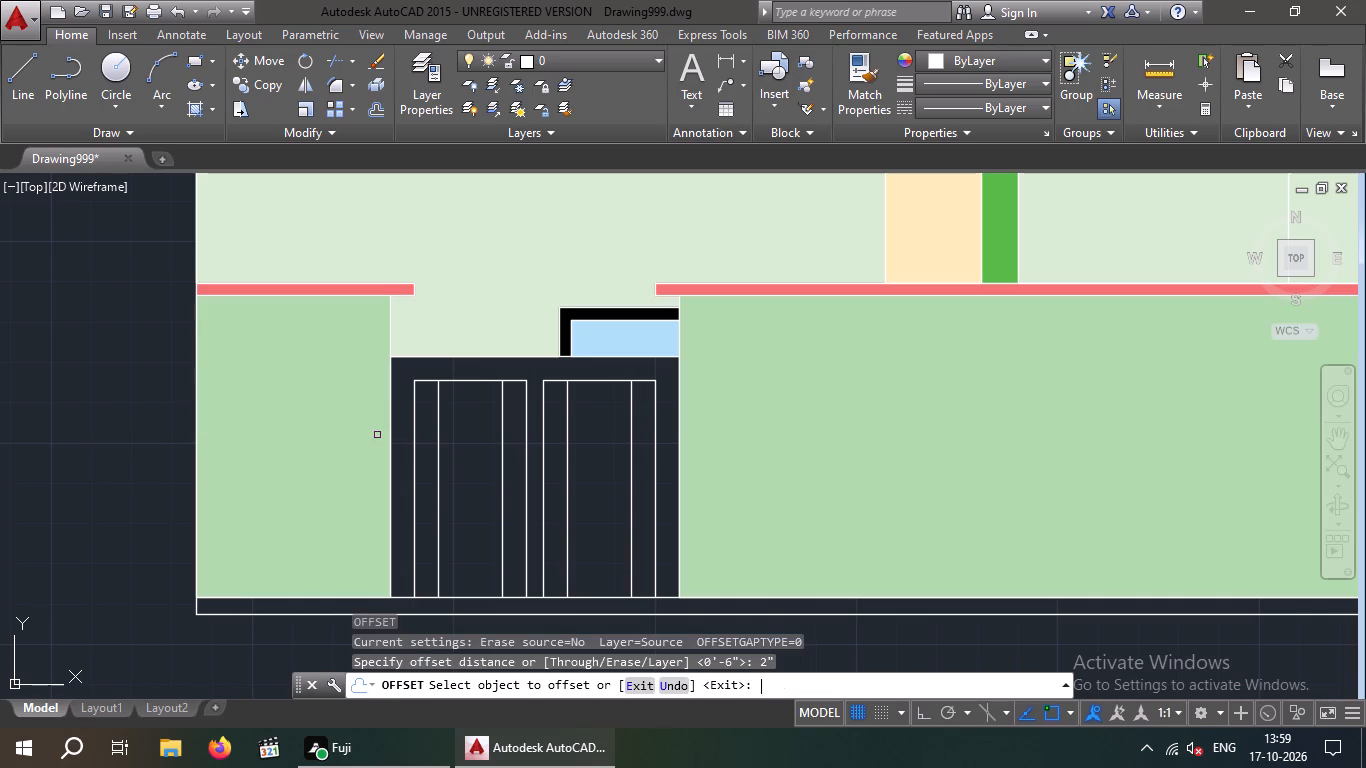
{"action": "left_click", "coordinate": [411, 472]}
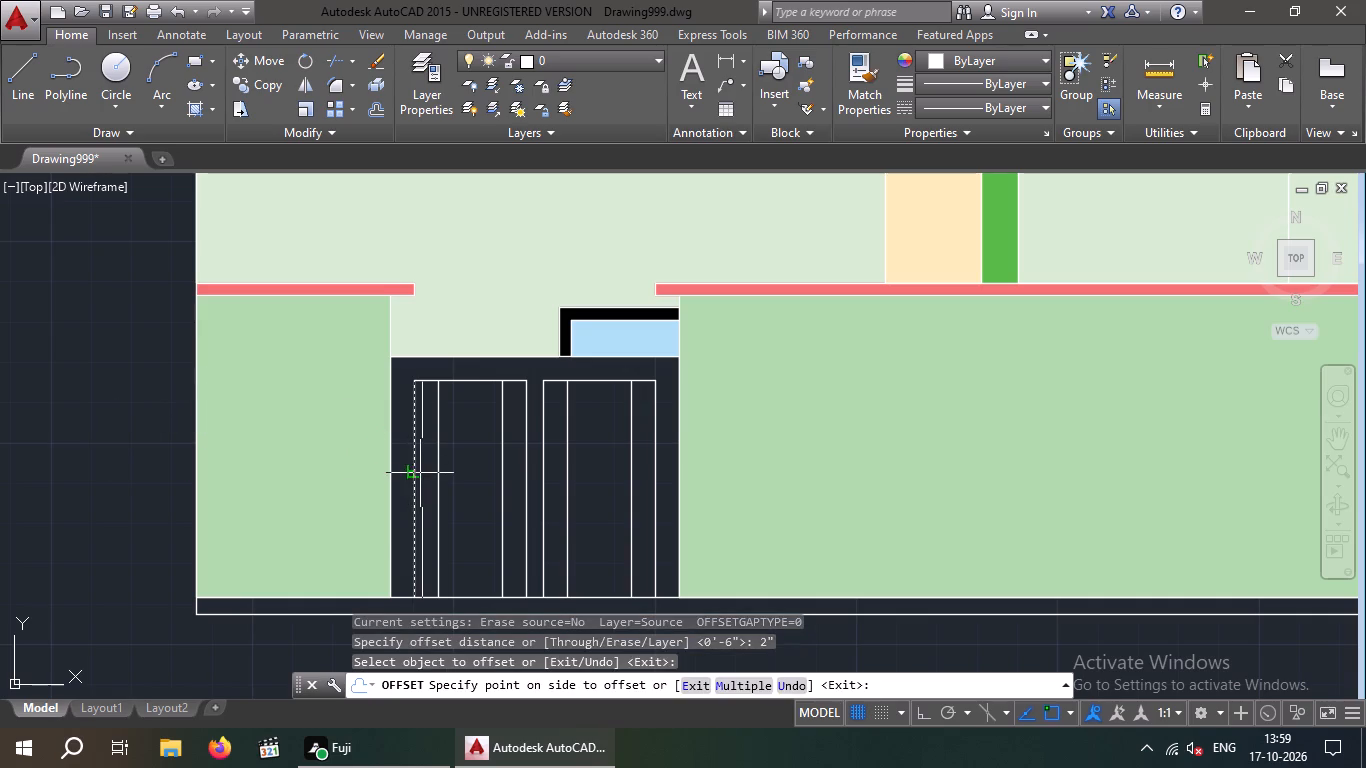
{"action": "left_click", "coordinate": [420, 473]}
{"action": "key", "text": "ctrl+z"}
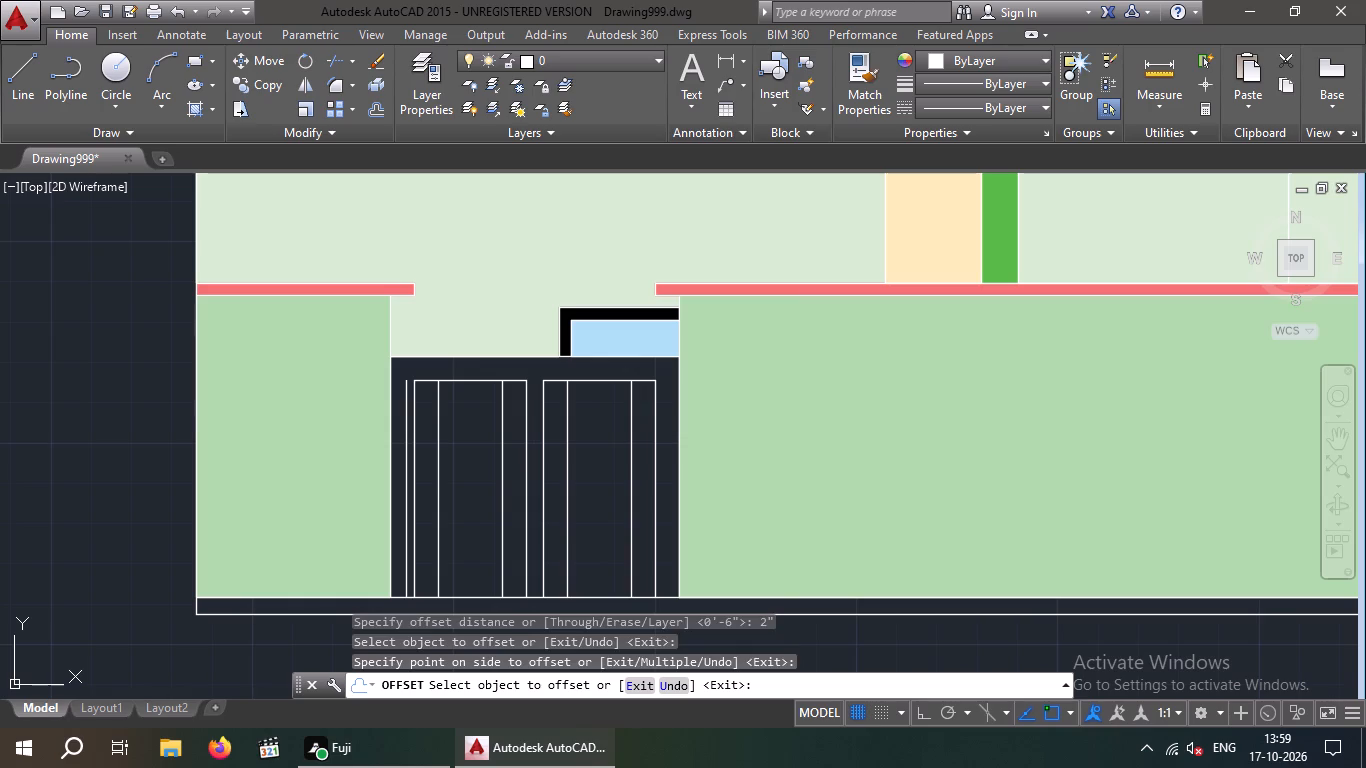
{"action": "left_click", "coordinate": [414, 479]}
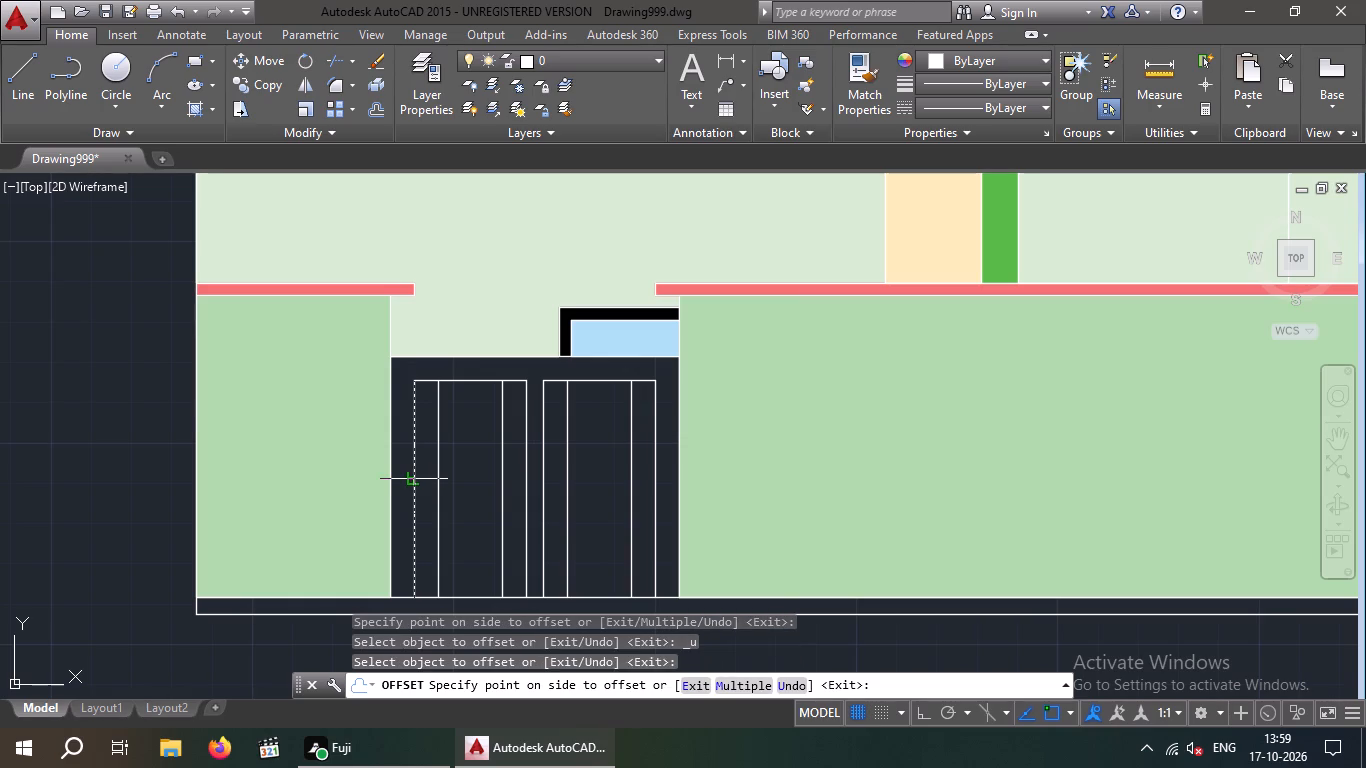
{"action": "left_click", "coordinate": [419, 479]}
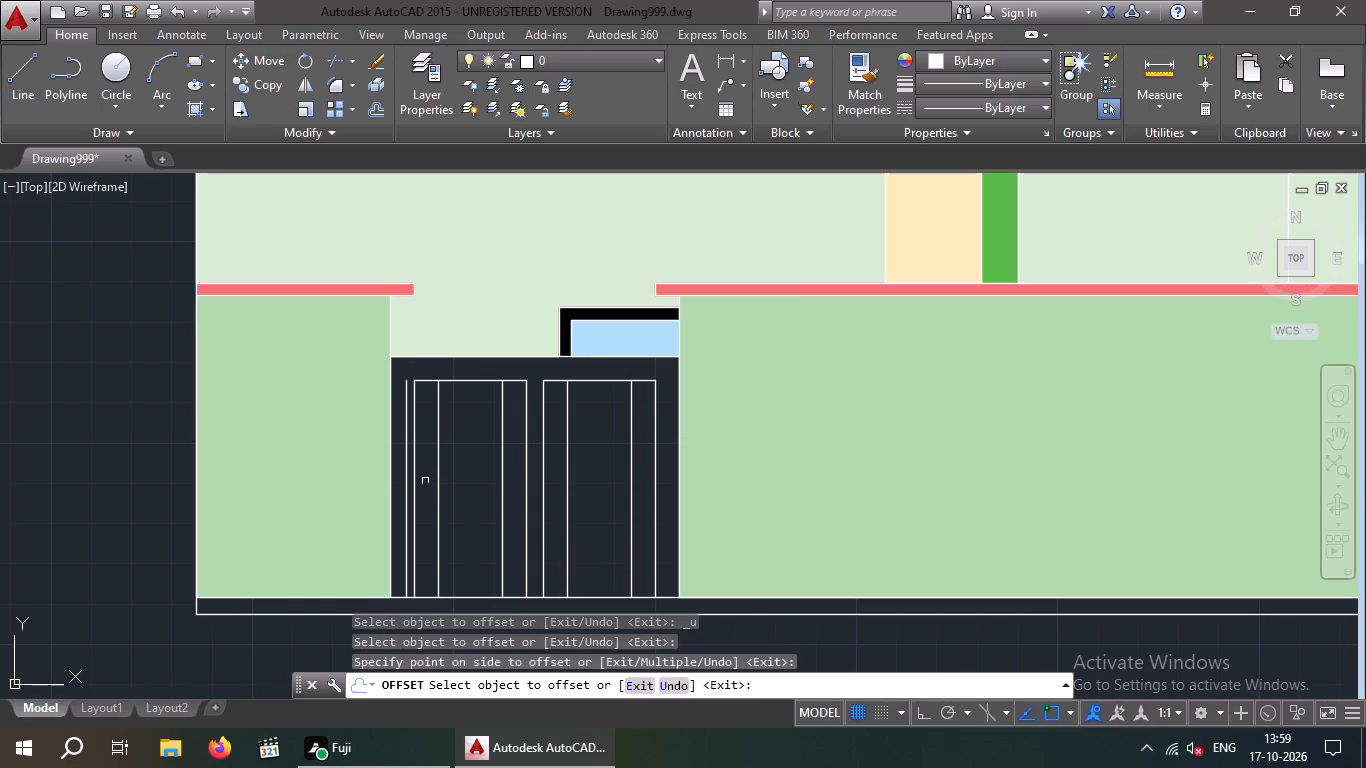
{"action": "key", "text": "ctrl+z"}
{"action": "scroll", "coordinate": [428, 476], "scroll_direction": "up", "scroll_amount": 4}
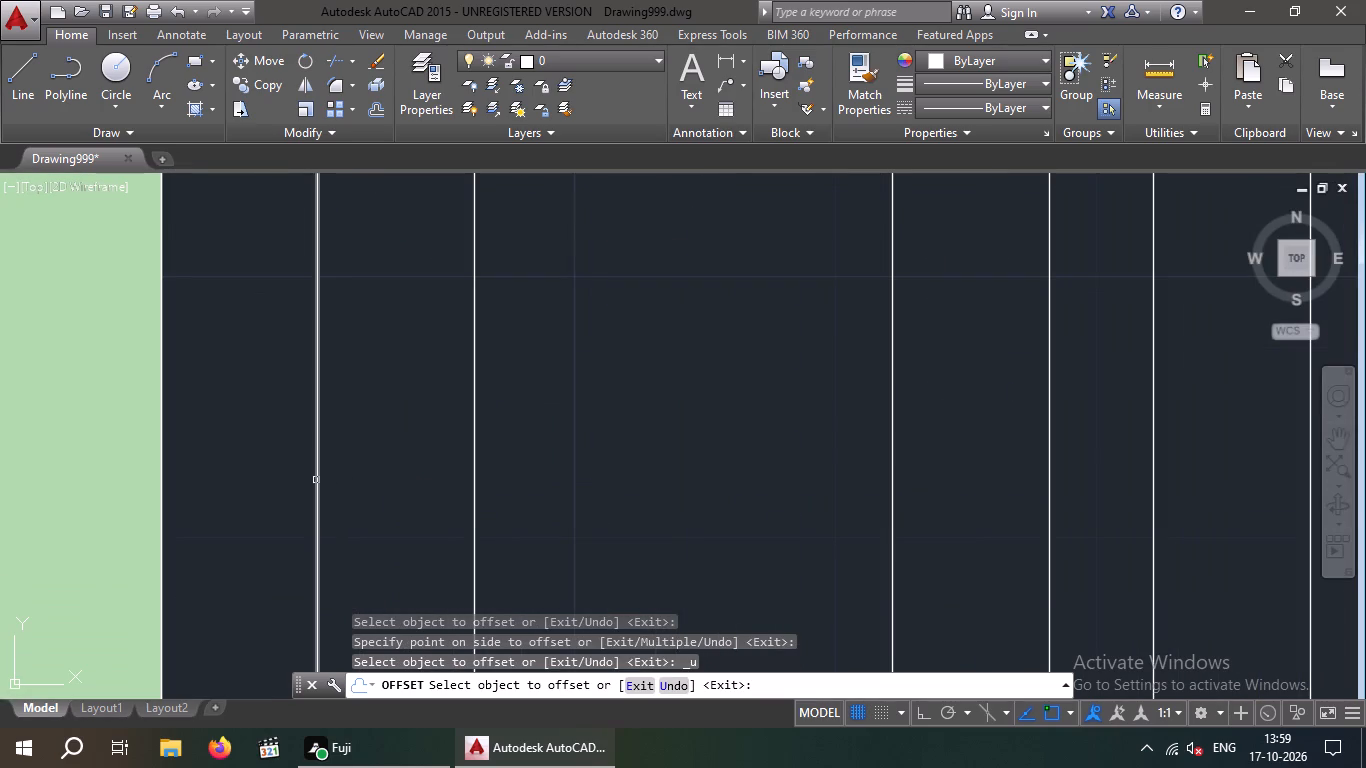
{"action": "left_click", "coordinate": [316, 480]}
{"action": "left_click", "coordinate": [359, 475]}
Offset the right door leaf's outer vertical line 2" inward.
{"action": "scroll", "coordinate": [363, 473], "scroll_direction": "down", "scroll_amount": 3}
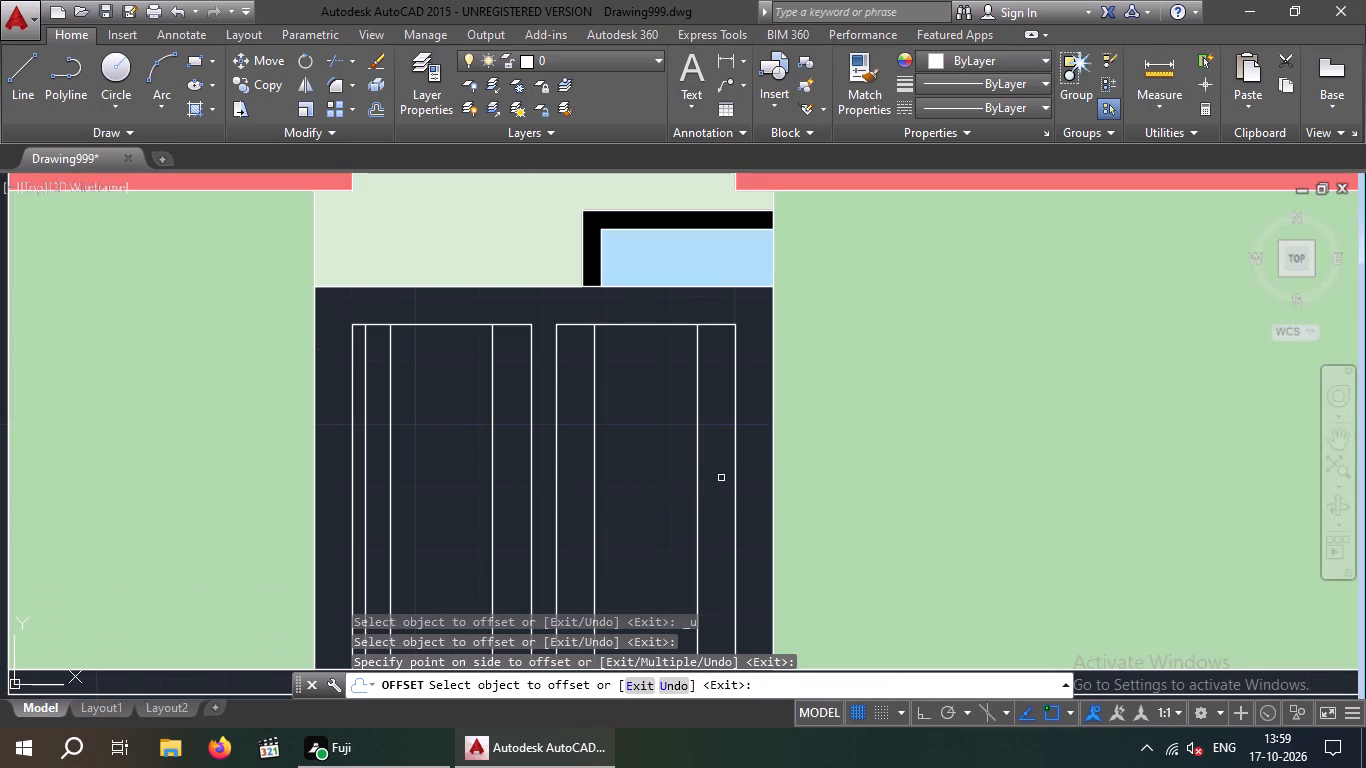
{"action": "scroll", "coordinate": [727, 475], "scroll_direction": "up", "scroll_amount": 2}
{"action": "left_click", "coordinate": [743, 470]}
{"action": "left_click", "coordinate": [702, 480]}
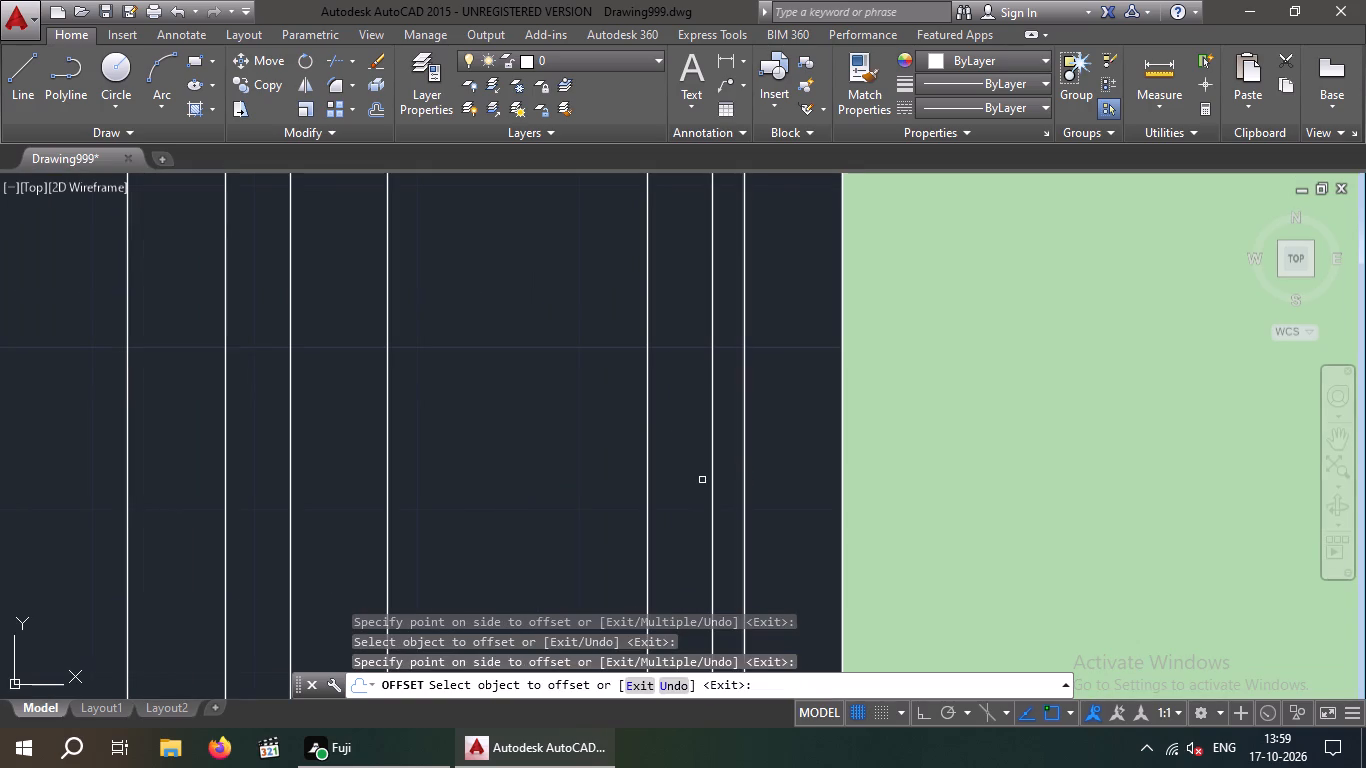
{"action": "key", "text": "Escape"}
{"action": "key", "text": "Escape"}
Delete the four 6" offset lines inside the left and right door leaves.
{"action": "scroll", "coordinate": [675, 481], "scroll_direction": "down", "scroll_amount": 2}
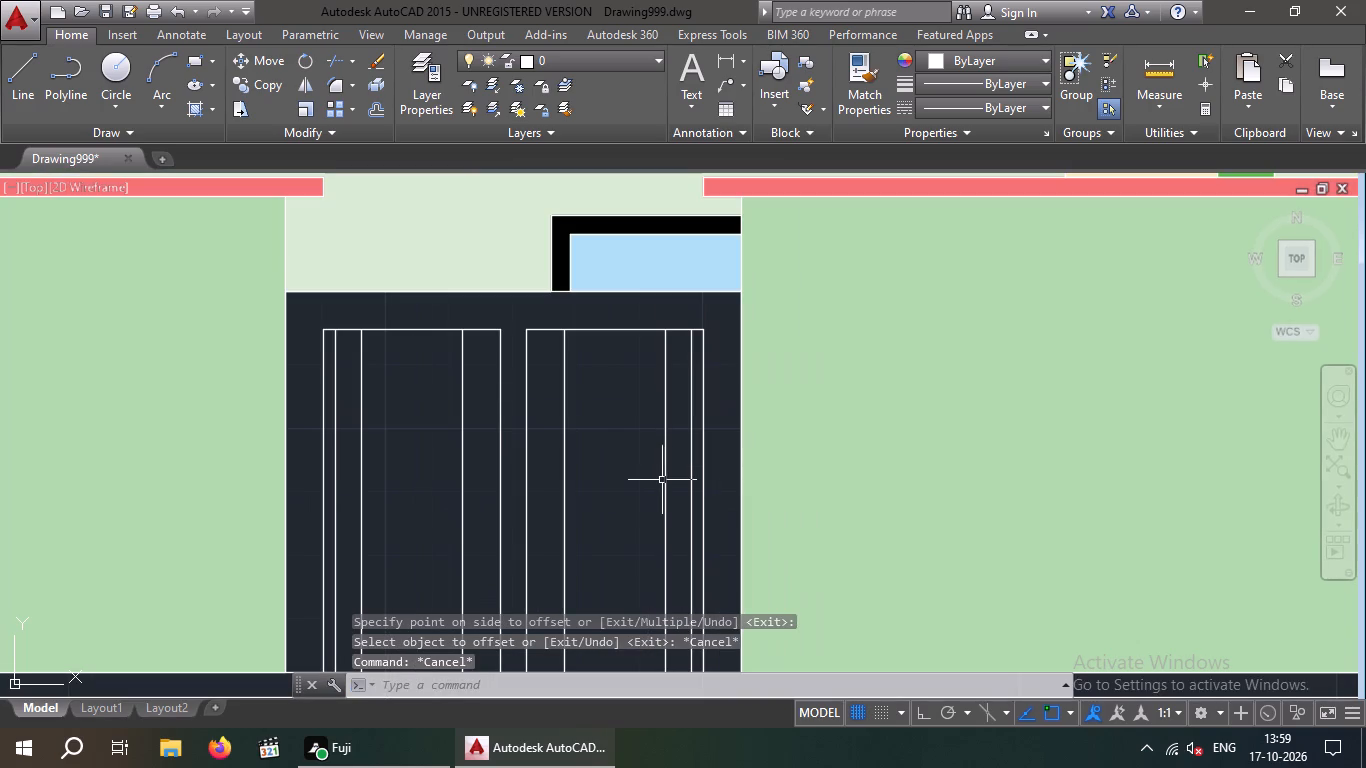
{"action": "left_click", "coordinate": [666, 478]}
{"action": "left_click", "coordinate": [564, 476]}
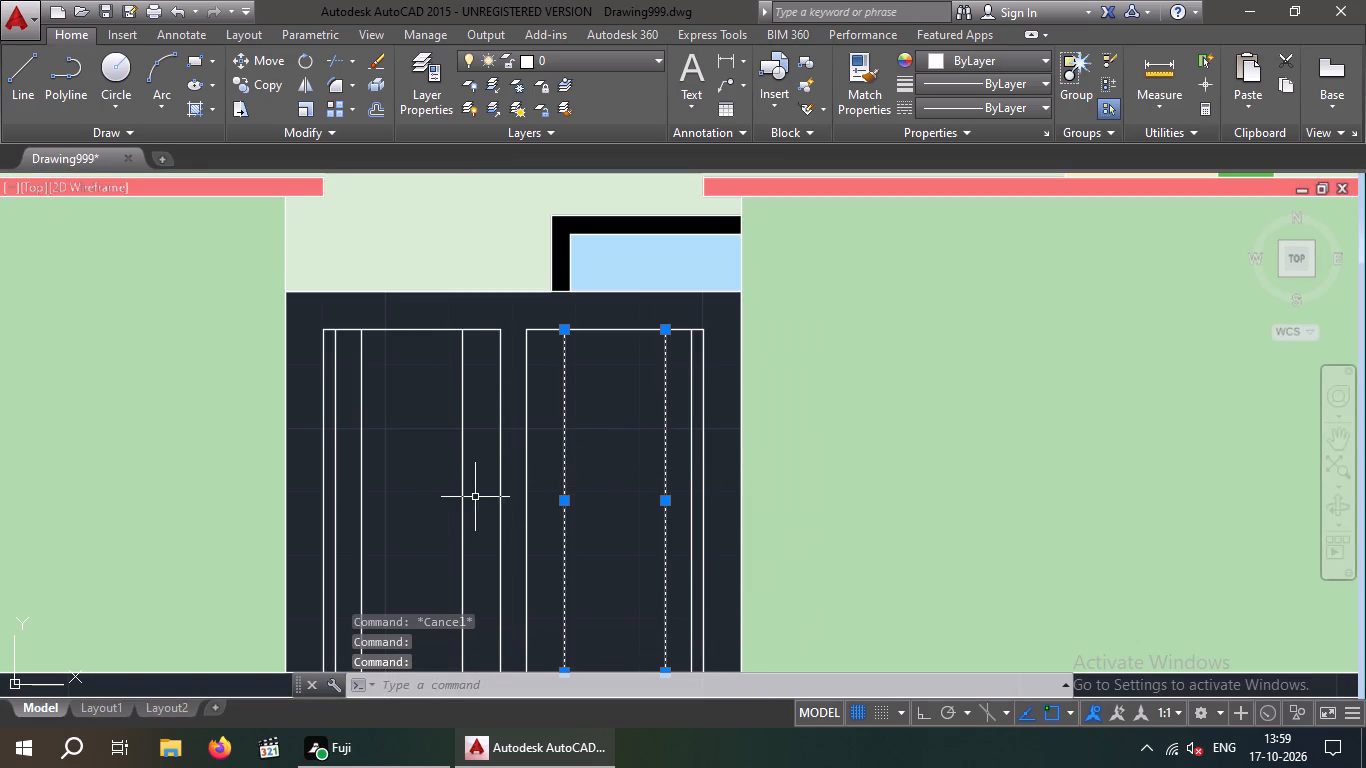
{"action": "left_click", "coordinate": [459, 496]}
{"action": "left_click", "coordinate": [360, 495]}
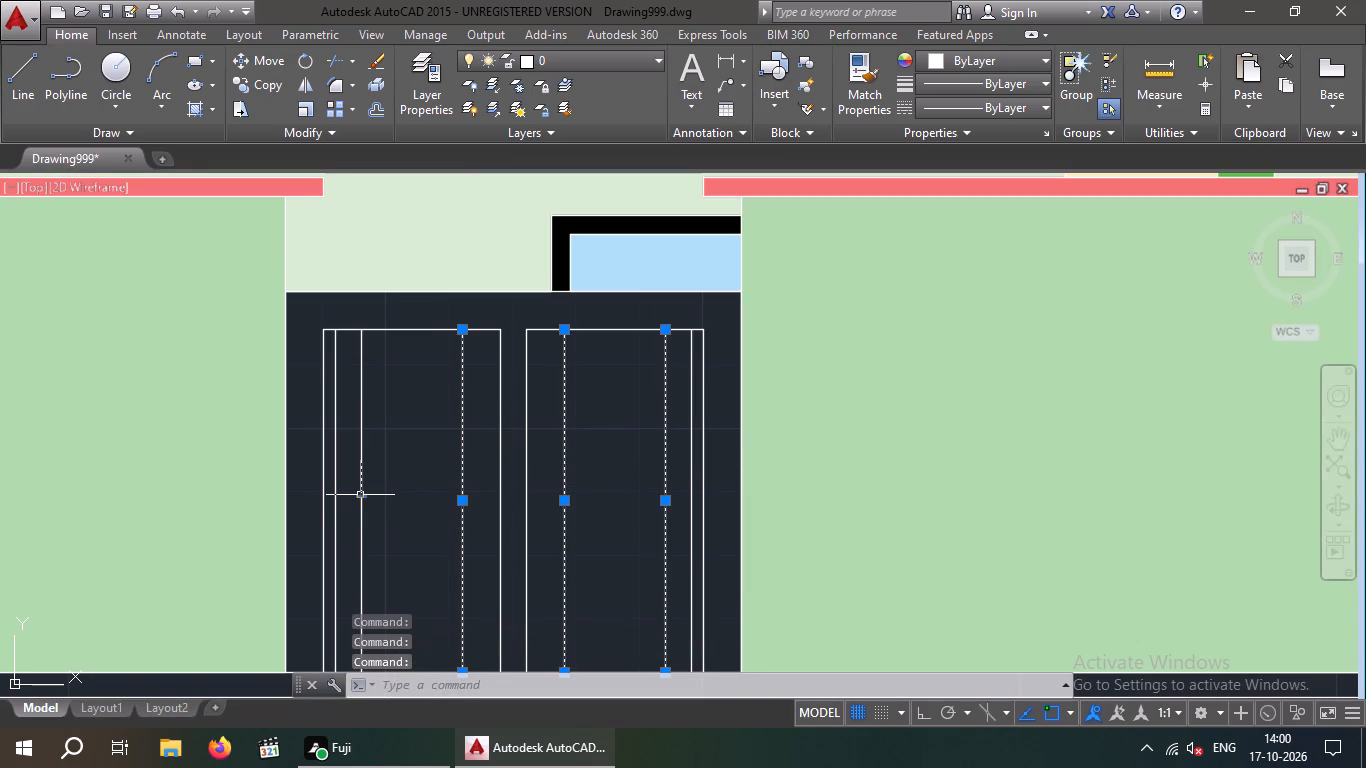
{"action": "key", "text": "Delete"}
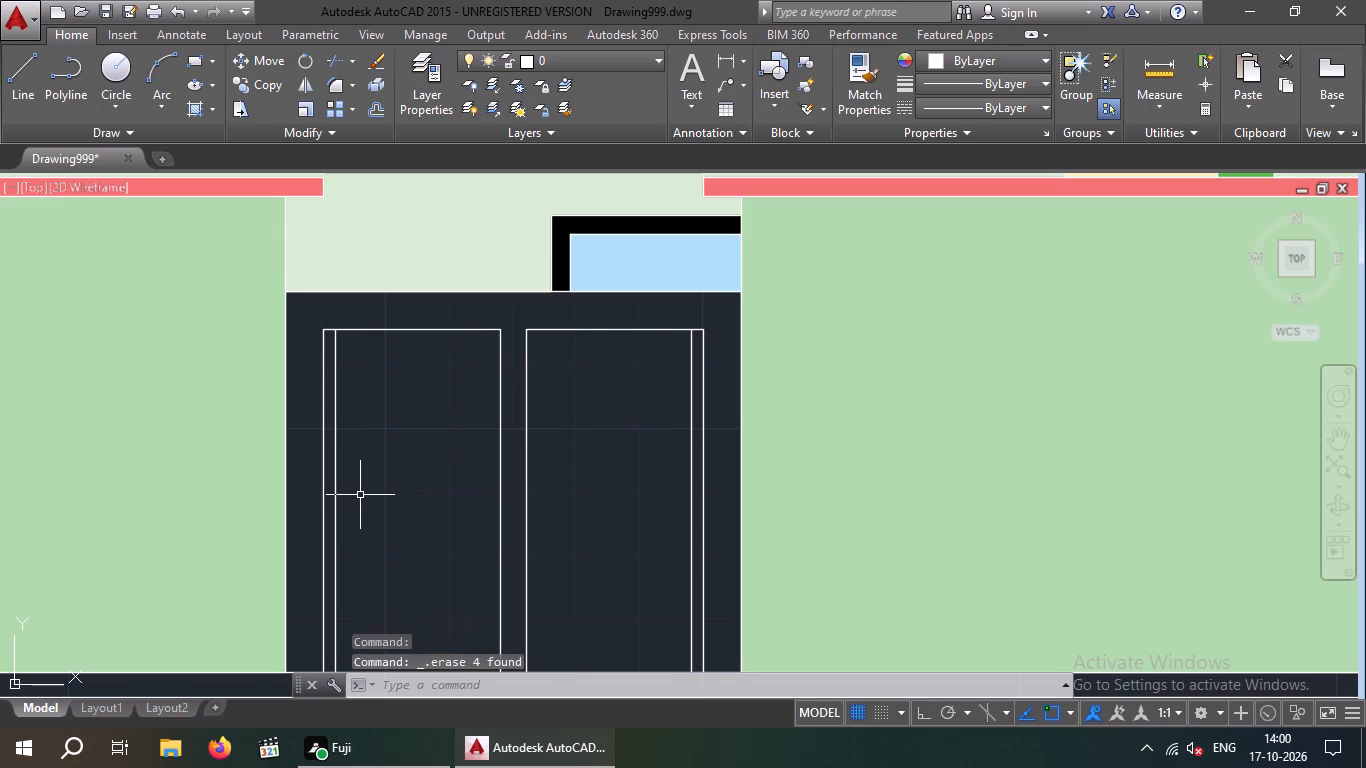
In the left door leaf, offset the 2" inset line and the inner side line 6" inward.
{"action": "key", "text": "o"}
{"action": "key", "text": "Return"}
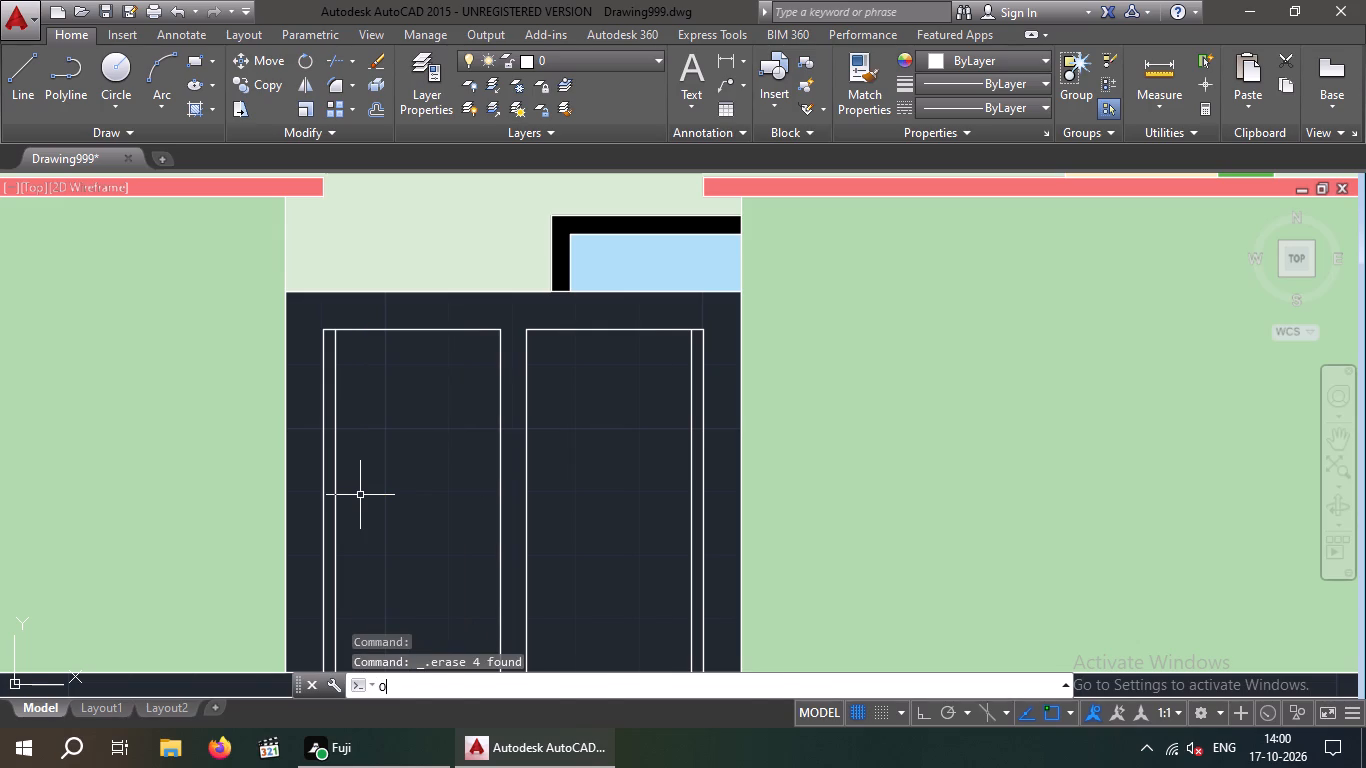
{"action": "type", "text": "6\""}
{"action": "key", "text": "Return"}
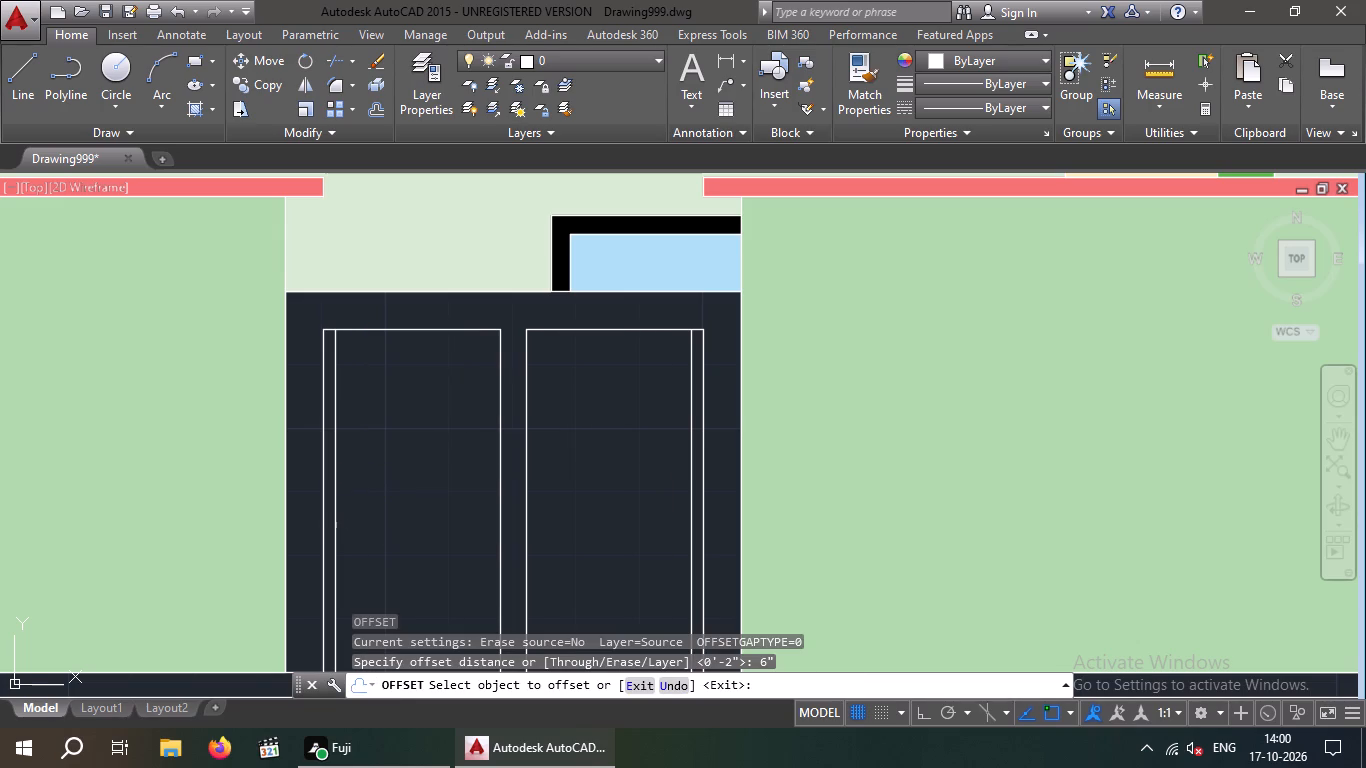
{"action": "left_click", "coordinate": [336, 529]}
{"action": "left_click", "coordinate": [412, 531]}
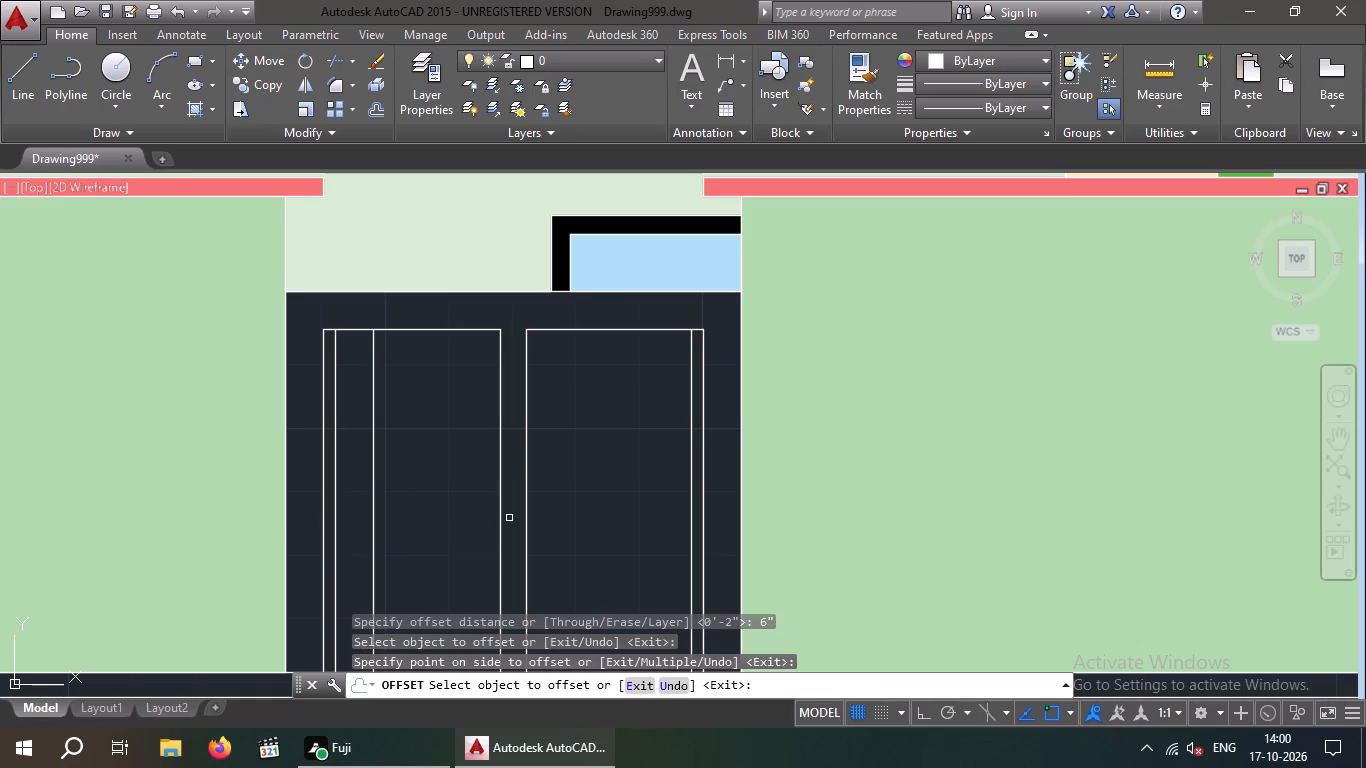
{"action": "left_click_drag", "start_coordinate": [499, 517], "coordinate": [457, 518]}
{"action": "left_click", "coordinate": [405, 540]}
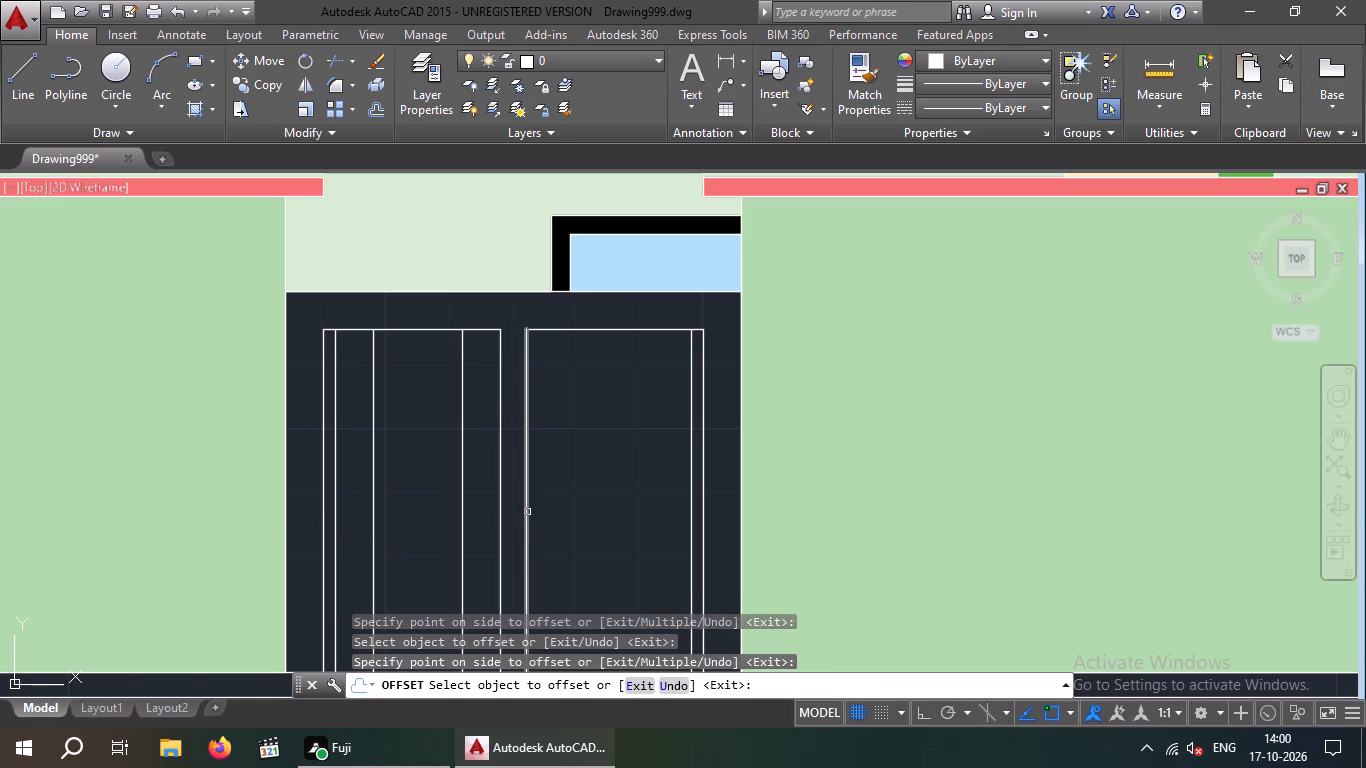
In the right door leaf, offset the inner side line and the 2" inset line 6" inward.
{"action": "left_click", "coordinate": [527, 511]}
{"action": "left_click", "coordinate": [597, 500]}
{"action": "left_click_drag", "start_coordinate": [694, 482], "coordinate": [682, 484]}
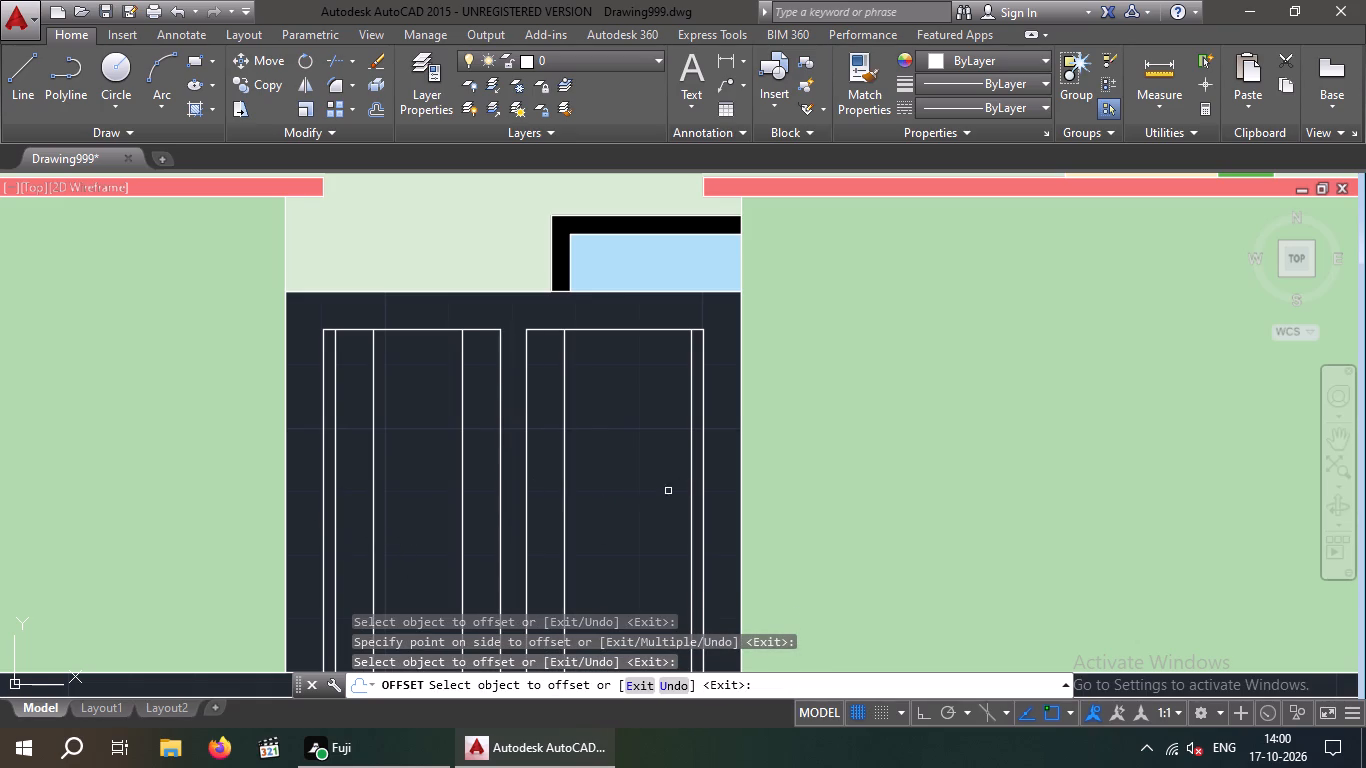
{"action": "left_click_drag", "start_coordinate": [691, 488], "coordinate": [661, 498]}
{"action": "left_click", "coordinate": [654, 501]}
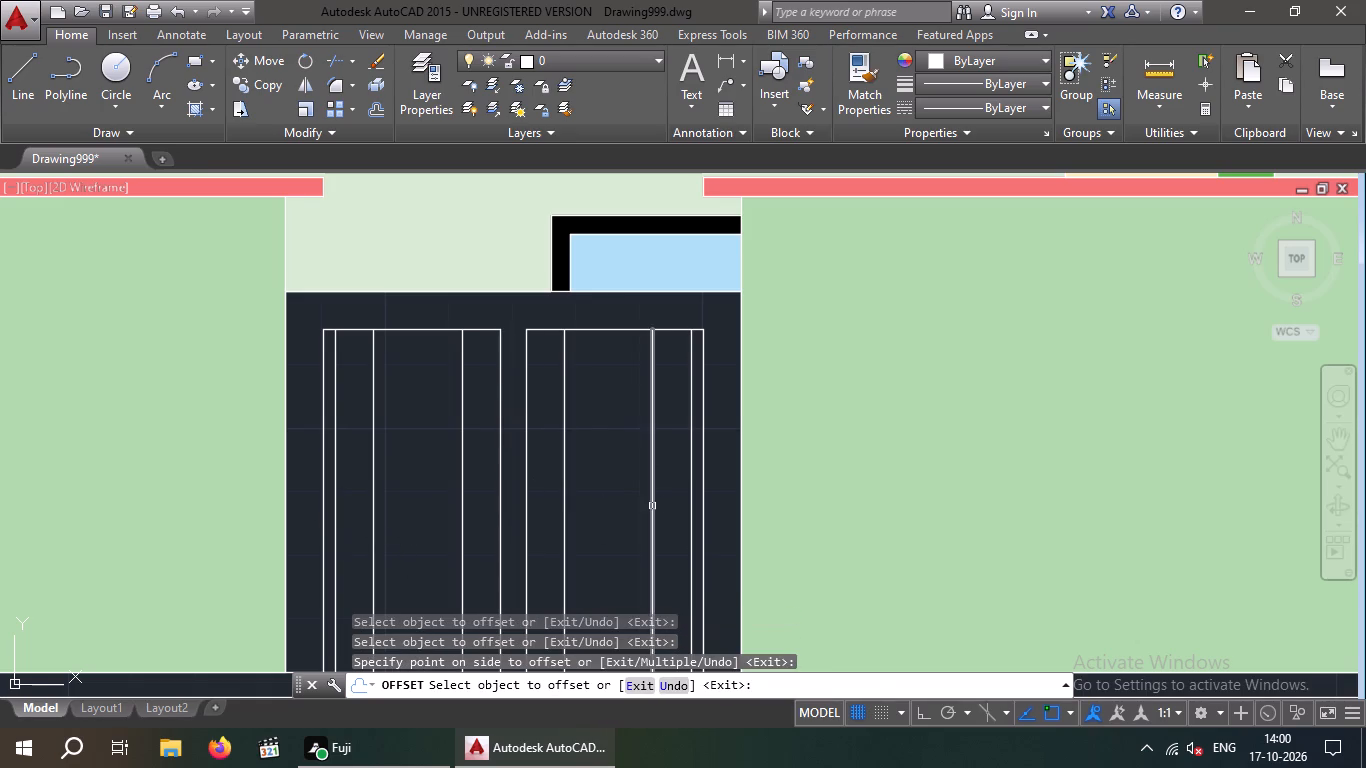
{"action": "scroll", "coordinate": [586, 487], "scroll_direction": "down", "scroll_amount": 1}
{"action": "middle_click_drag", "start_coordinate": [590, 486], "coordinate": [588, 461]}
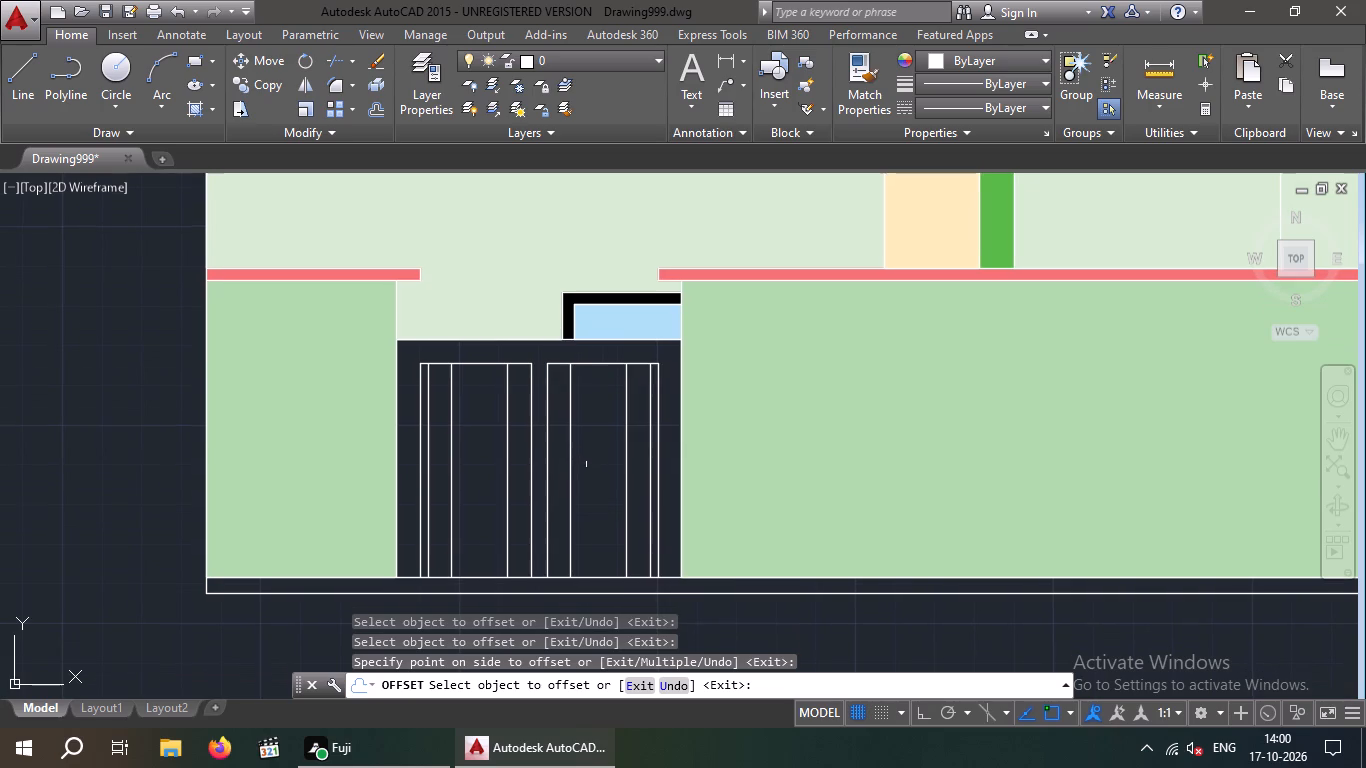
{"action": "key", "text": "Escape"}
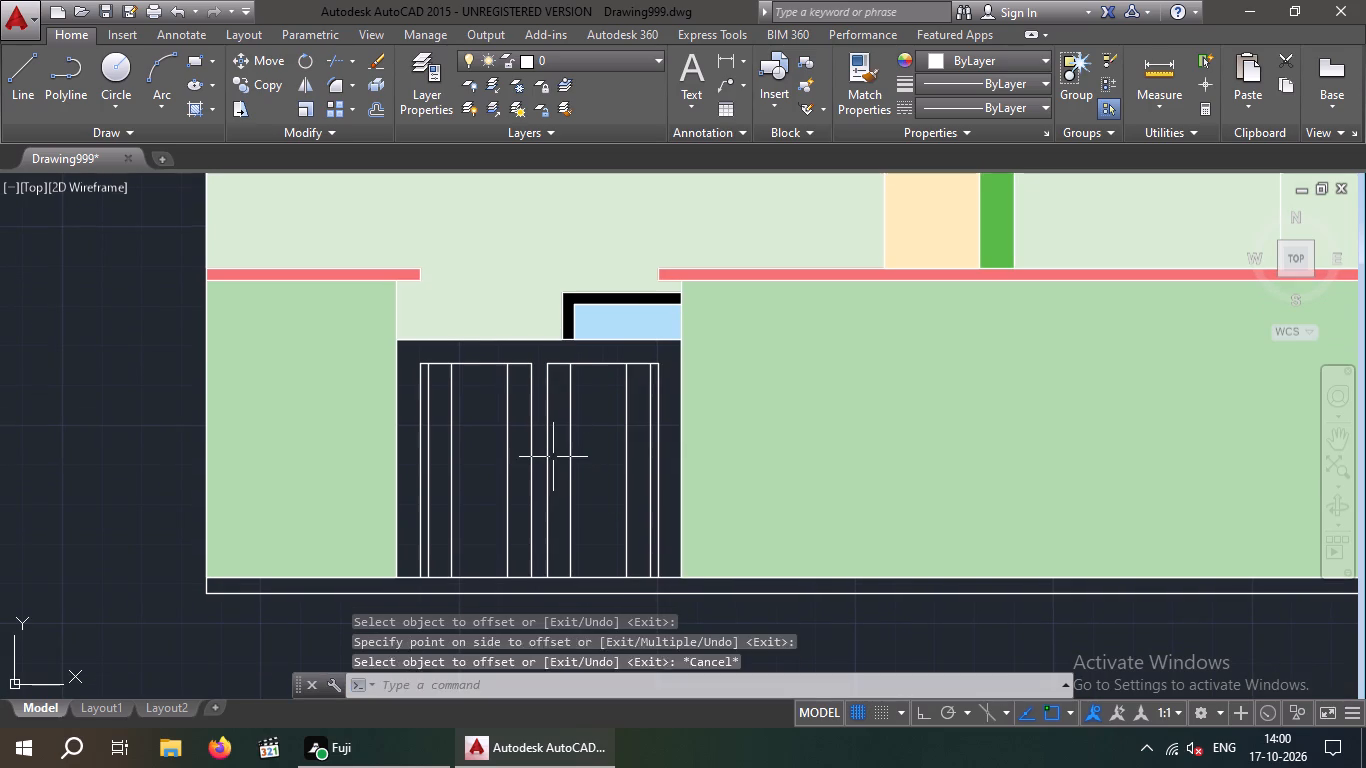
{"action": "key", "text": "Escape"}
{"action": "key", "text": "Escape"}
{"action": "key", "text": "Escape"}
{"action": "key", "text": "Escape"}
{"action": "key", "text": "Escape"}
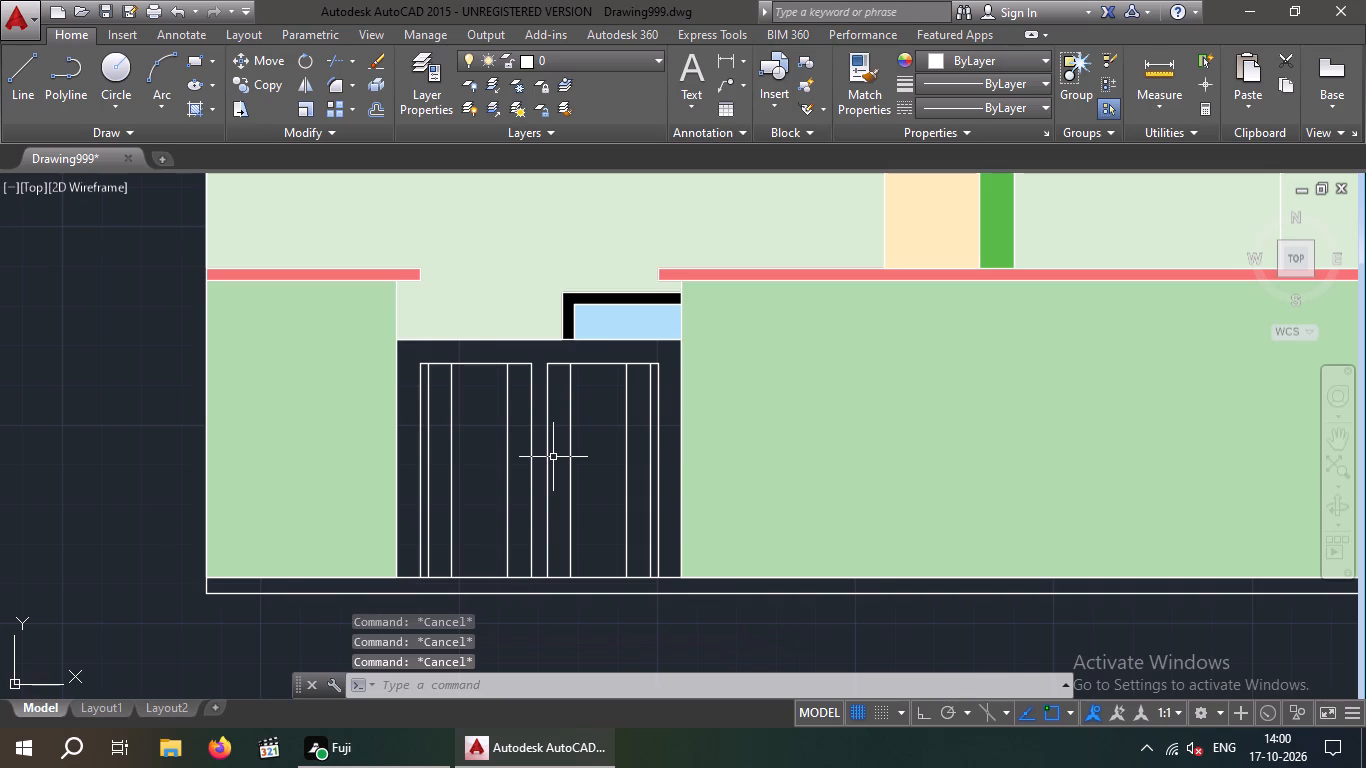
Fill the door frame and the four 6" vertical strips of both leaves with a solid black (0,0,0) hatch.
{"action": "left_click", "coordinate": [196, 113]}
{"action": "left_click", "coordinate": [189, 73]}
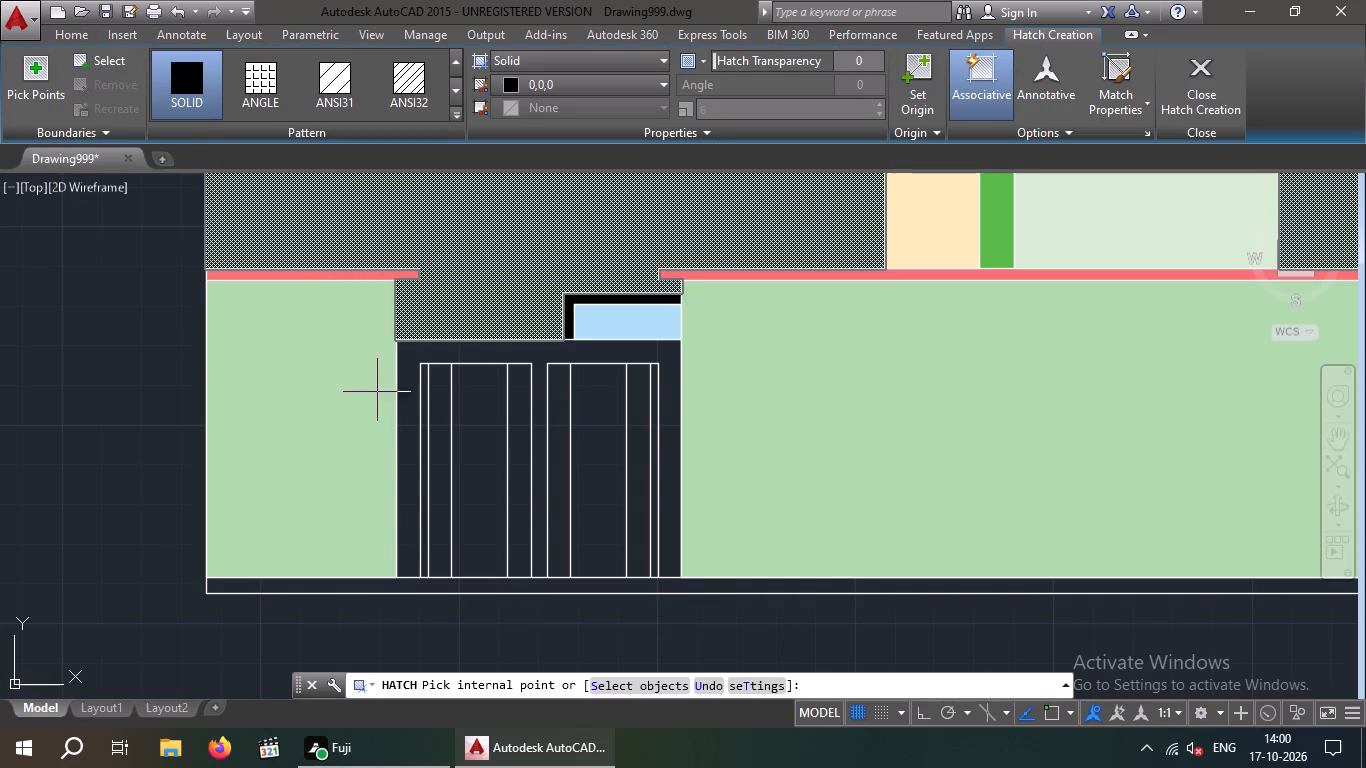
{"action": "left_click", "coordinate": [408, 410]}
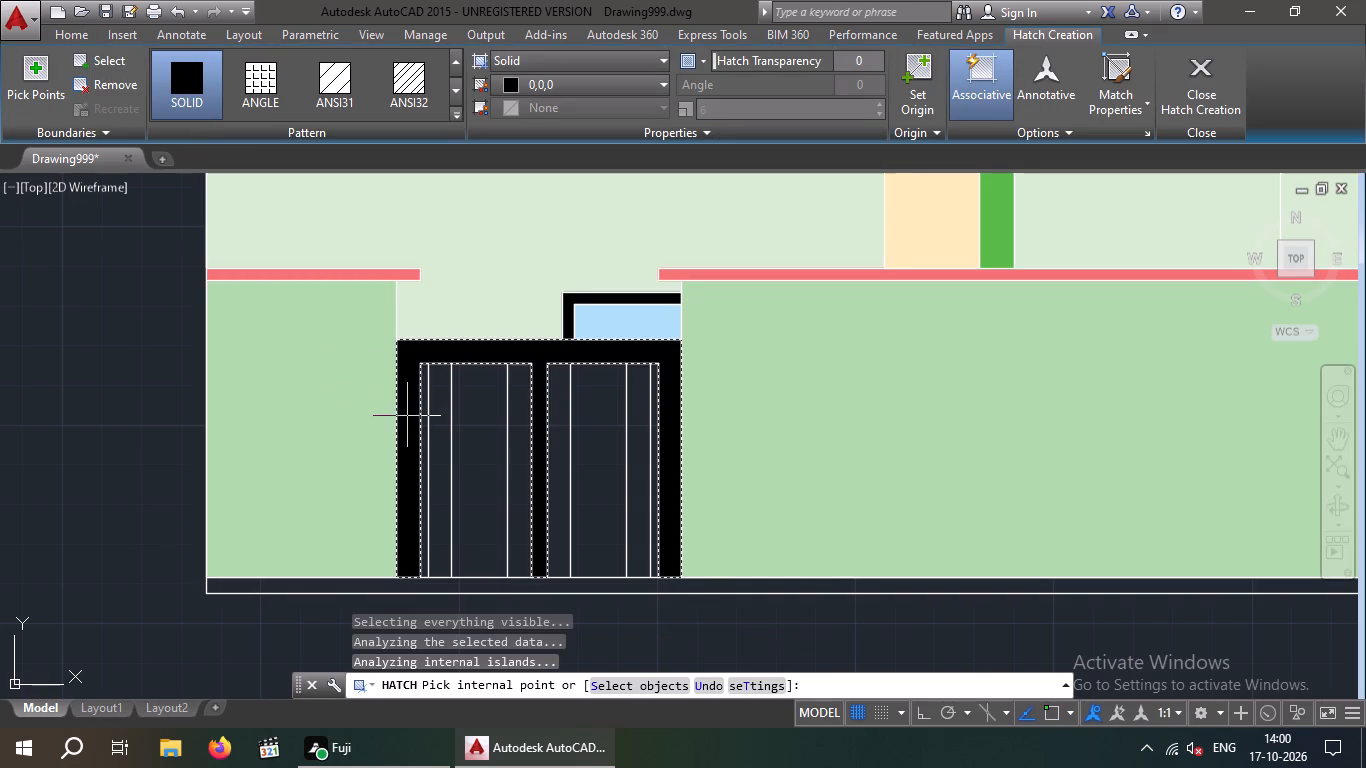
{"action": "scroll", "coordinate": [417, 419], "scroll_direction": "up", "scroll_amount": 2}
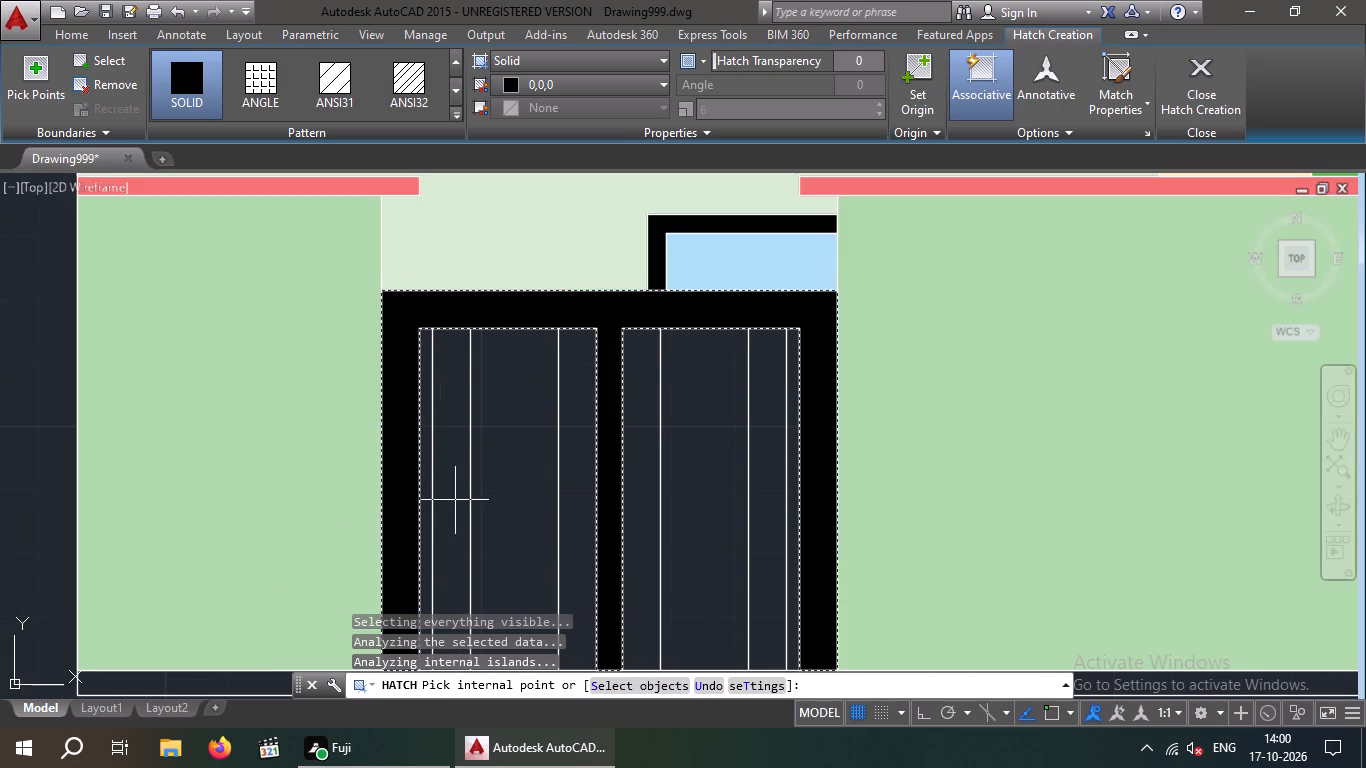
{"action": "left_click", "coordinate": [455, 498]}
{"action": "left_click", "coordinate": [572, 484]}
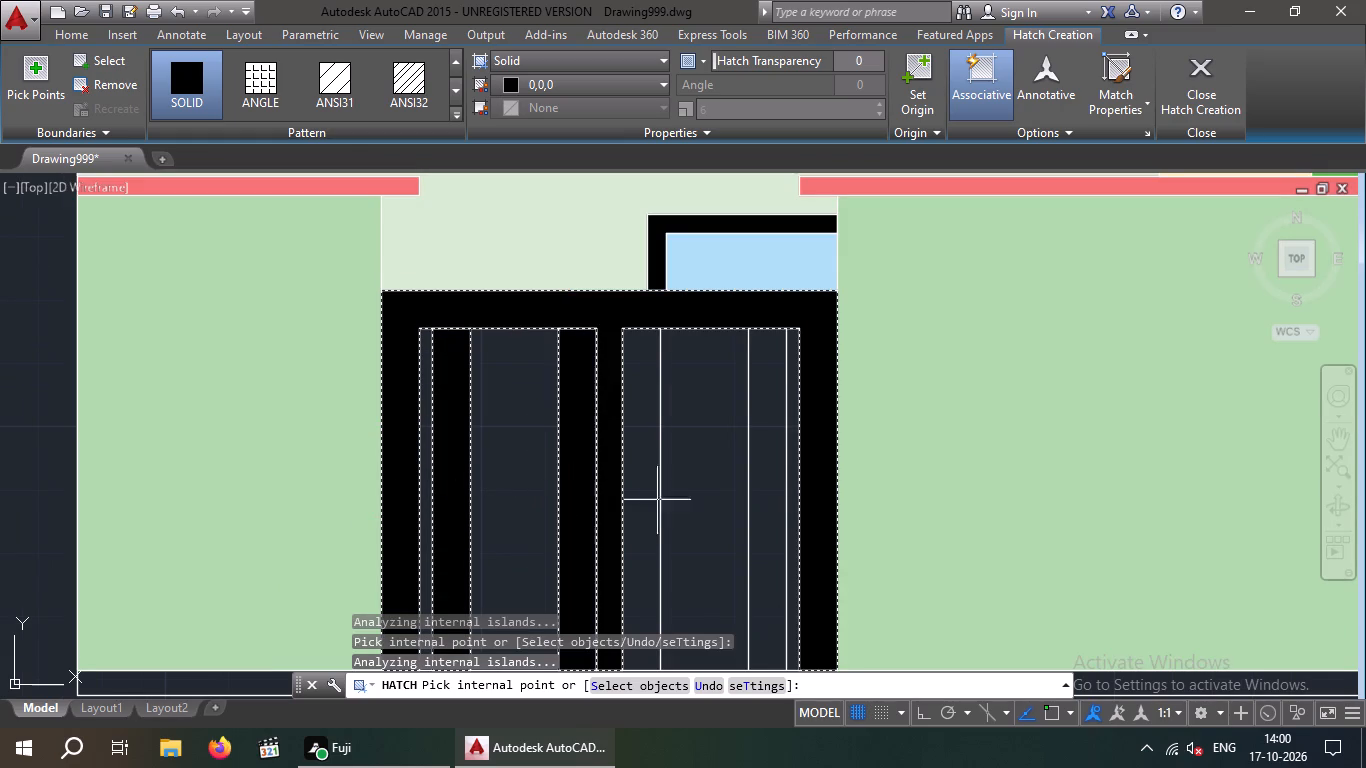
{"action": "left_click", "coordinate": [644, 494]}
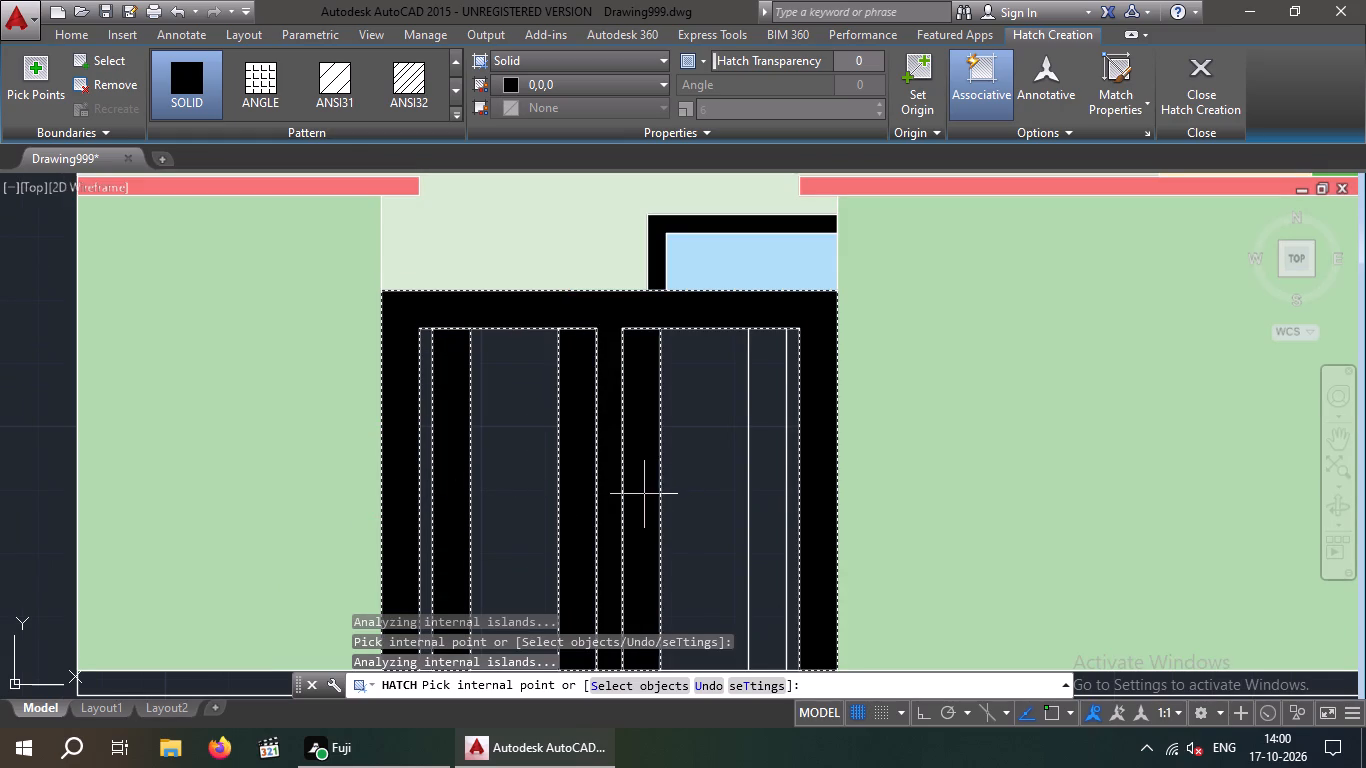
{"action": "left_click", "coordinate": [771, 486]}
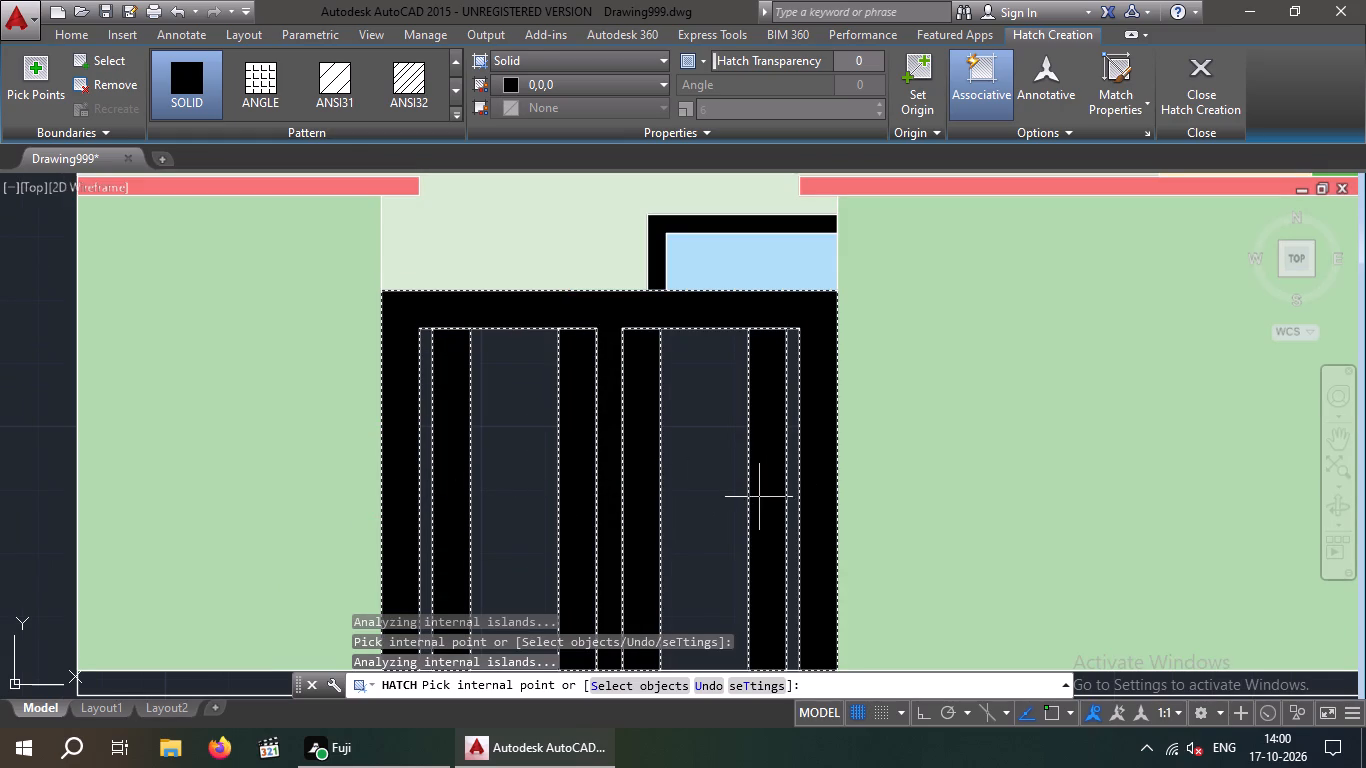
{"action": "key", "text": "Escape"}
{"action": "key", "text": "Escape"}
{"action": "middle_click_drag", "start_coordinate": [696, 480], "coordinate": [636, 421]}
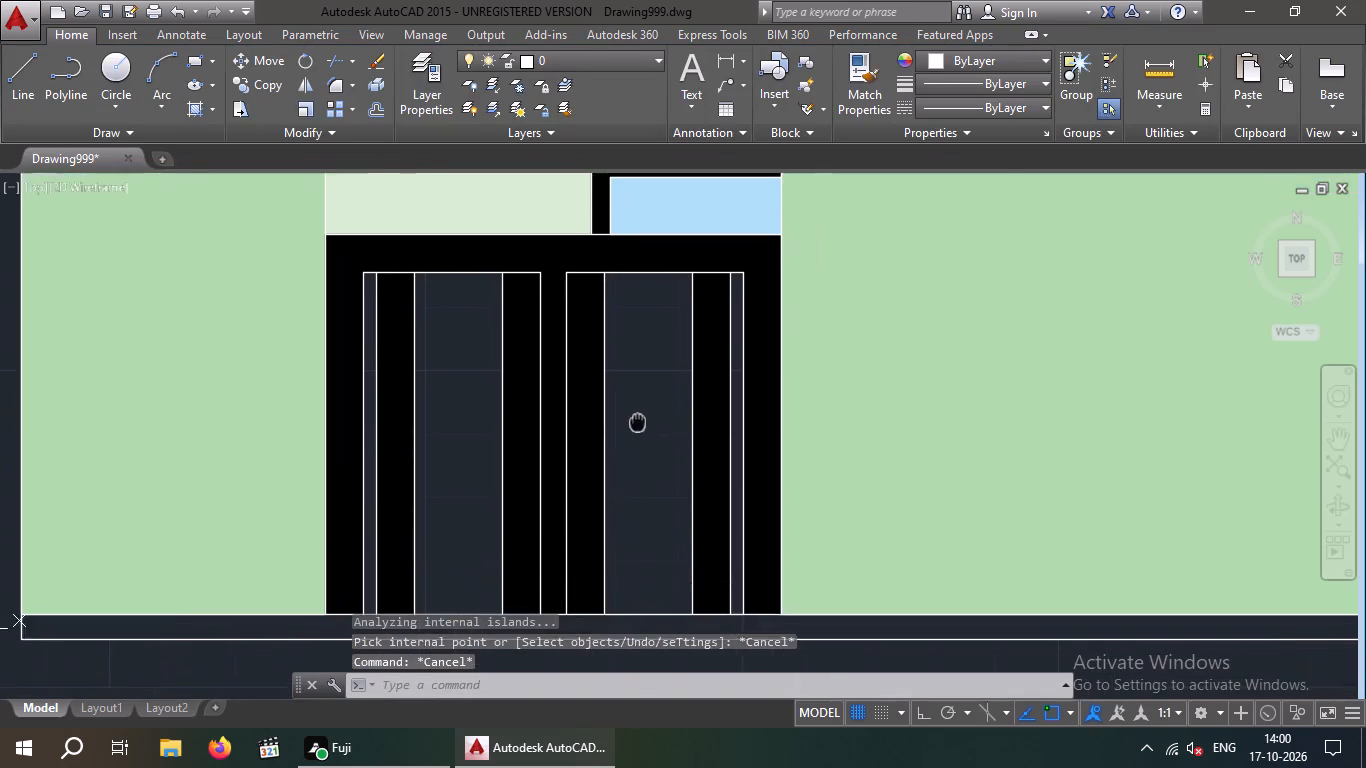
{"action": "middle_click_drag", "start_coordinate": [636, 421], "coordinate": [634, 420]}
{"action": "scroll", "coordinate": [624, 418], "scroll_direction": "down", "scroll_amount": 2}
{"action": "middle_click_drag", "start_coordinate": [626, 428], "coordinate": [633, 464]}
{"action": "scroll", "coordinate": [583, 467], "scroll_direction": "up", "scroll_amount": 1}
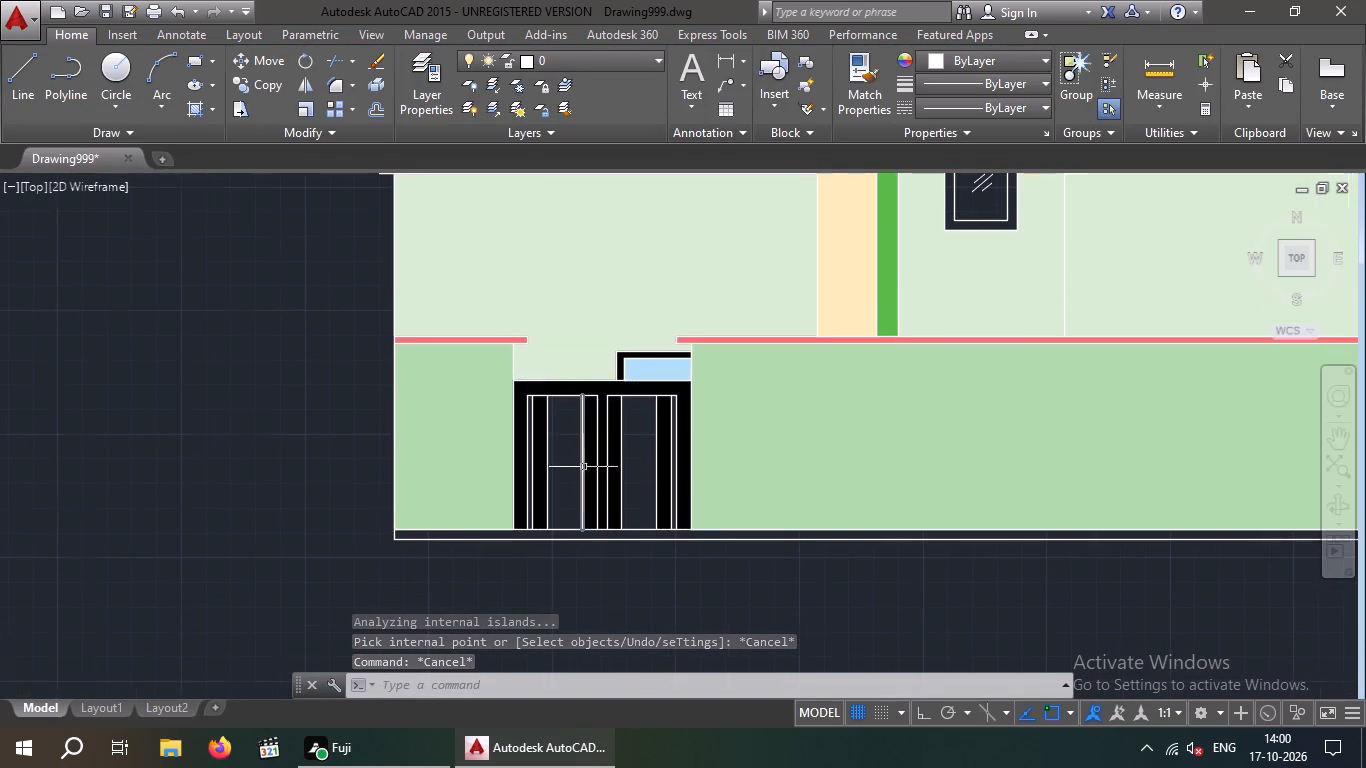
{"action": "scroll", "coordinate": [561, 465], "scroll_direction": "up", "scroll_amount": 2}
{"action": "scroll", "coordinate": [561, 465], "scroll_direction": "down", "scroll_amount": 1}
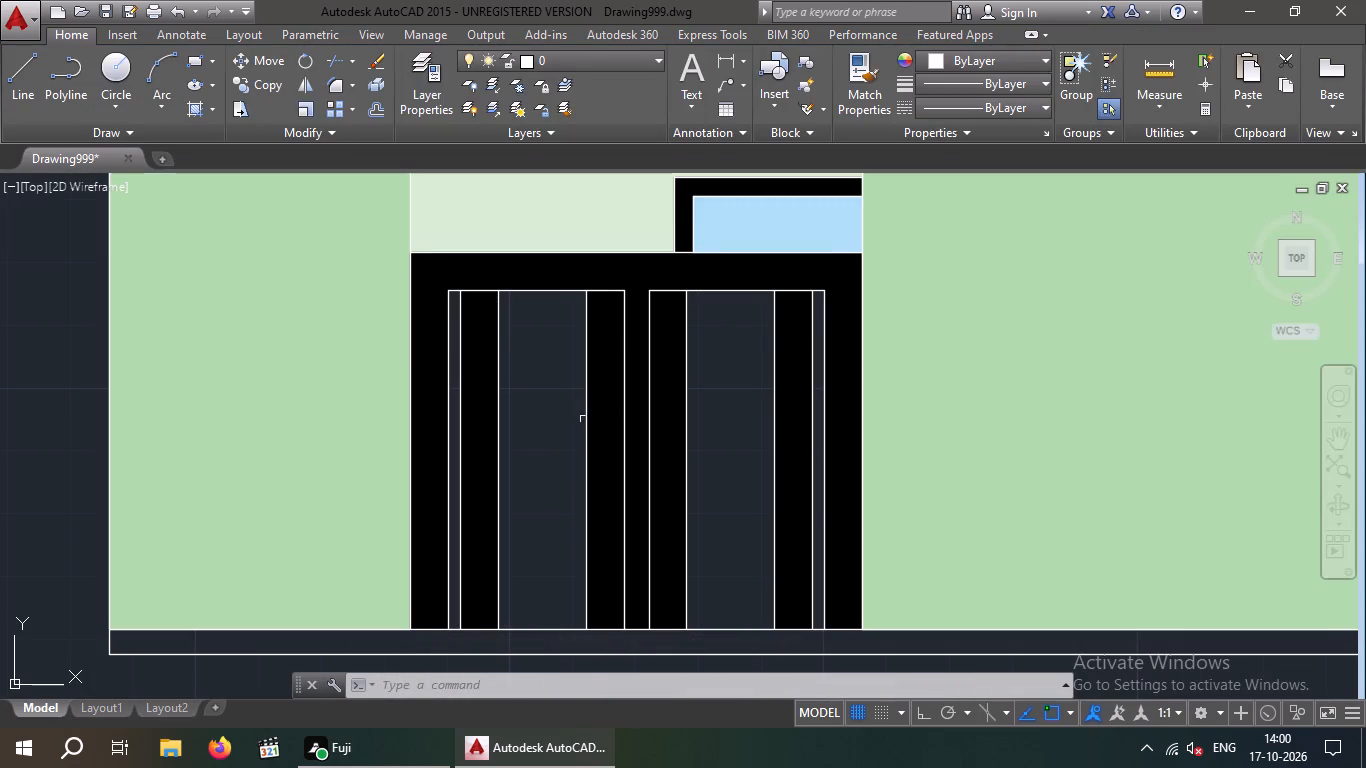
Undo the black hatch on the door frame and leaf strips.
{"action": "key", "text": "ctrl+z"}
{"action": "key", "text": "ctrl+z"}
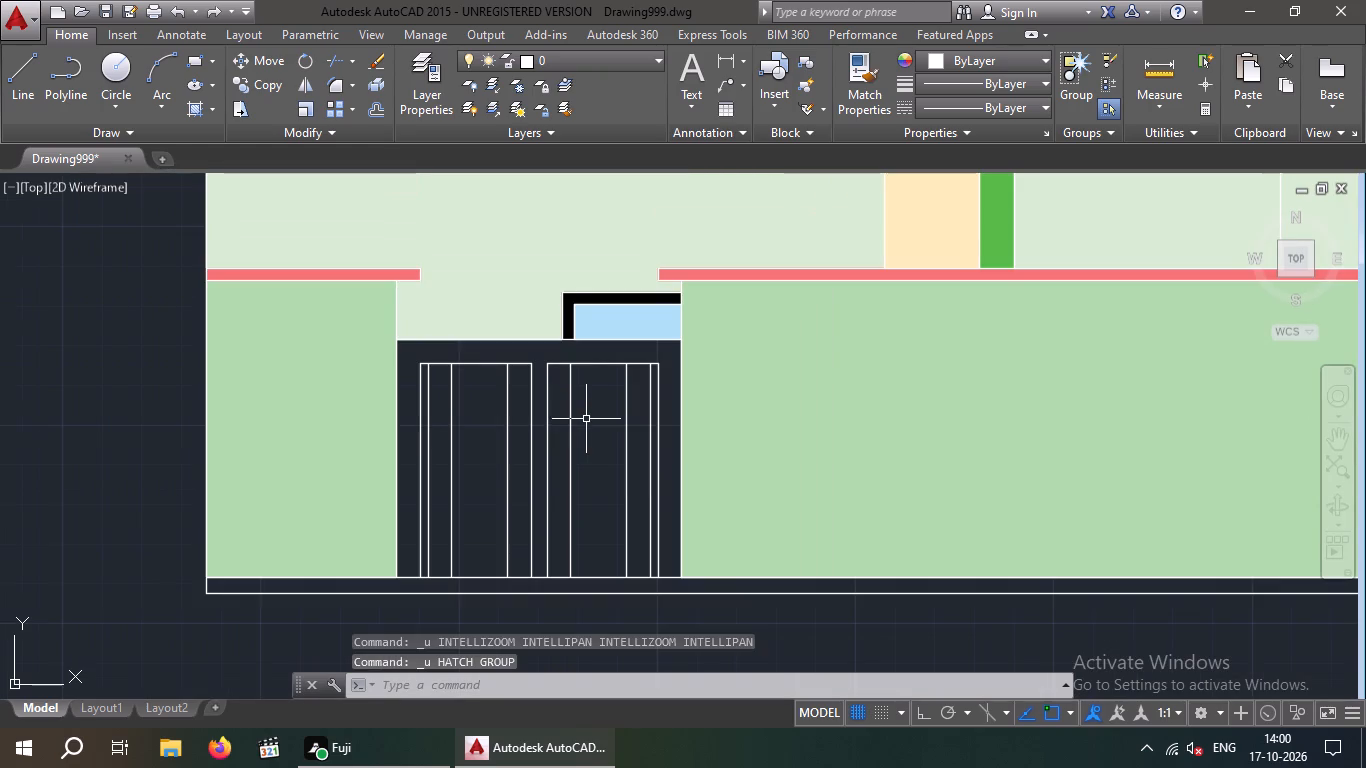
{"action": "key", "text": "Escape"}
Draw a door knob circle of about 2" radius in the upper part of the right leaf's inner 6" strip.
{"action": "scroll", "coordinate": [545, 467], "scroll_direction": "up", "scroll_amount": 2}
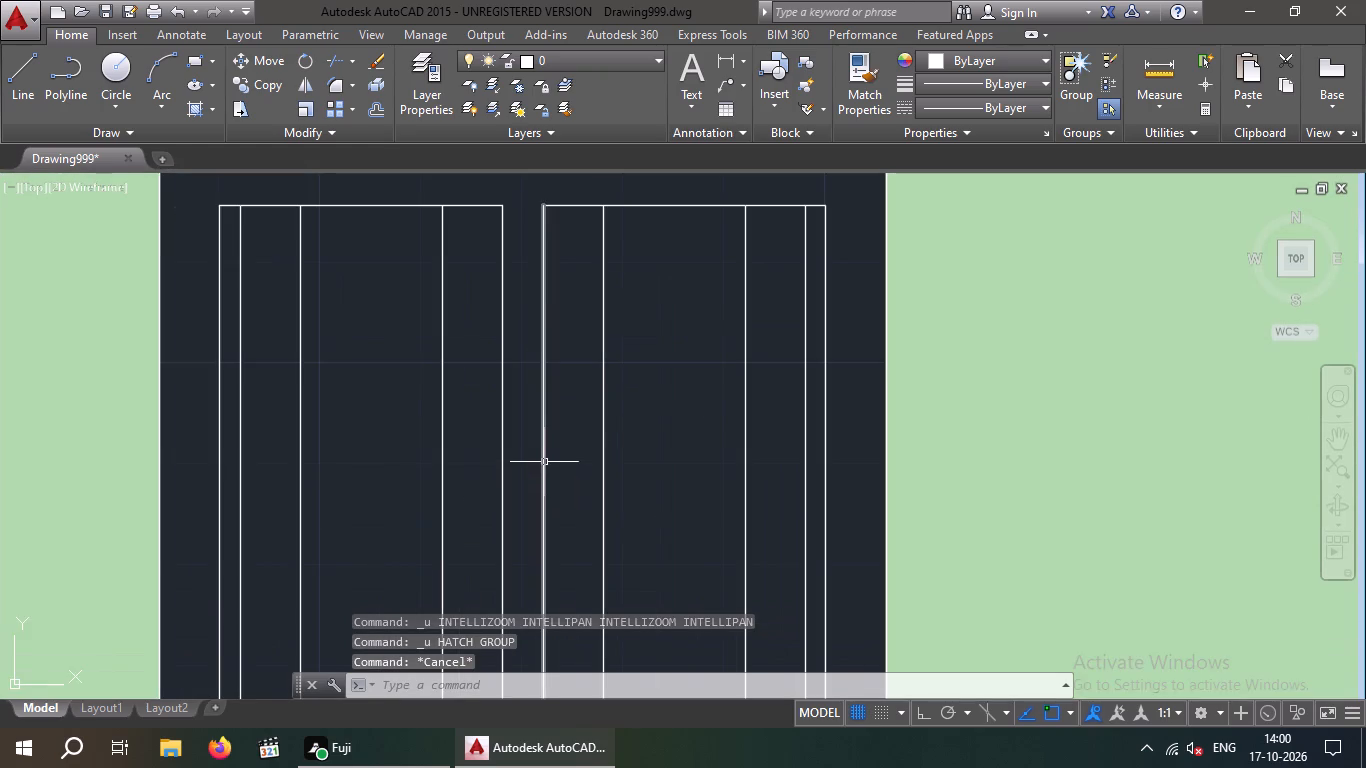
{"action": "scroll", "coordinate": [544, 462], "scroll_direction": "down", "scroll_amount": 1}
{"action": "scroll", "coordinate": [560, 453], "scroll_direction": "up", "scroll_amount": 1}
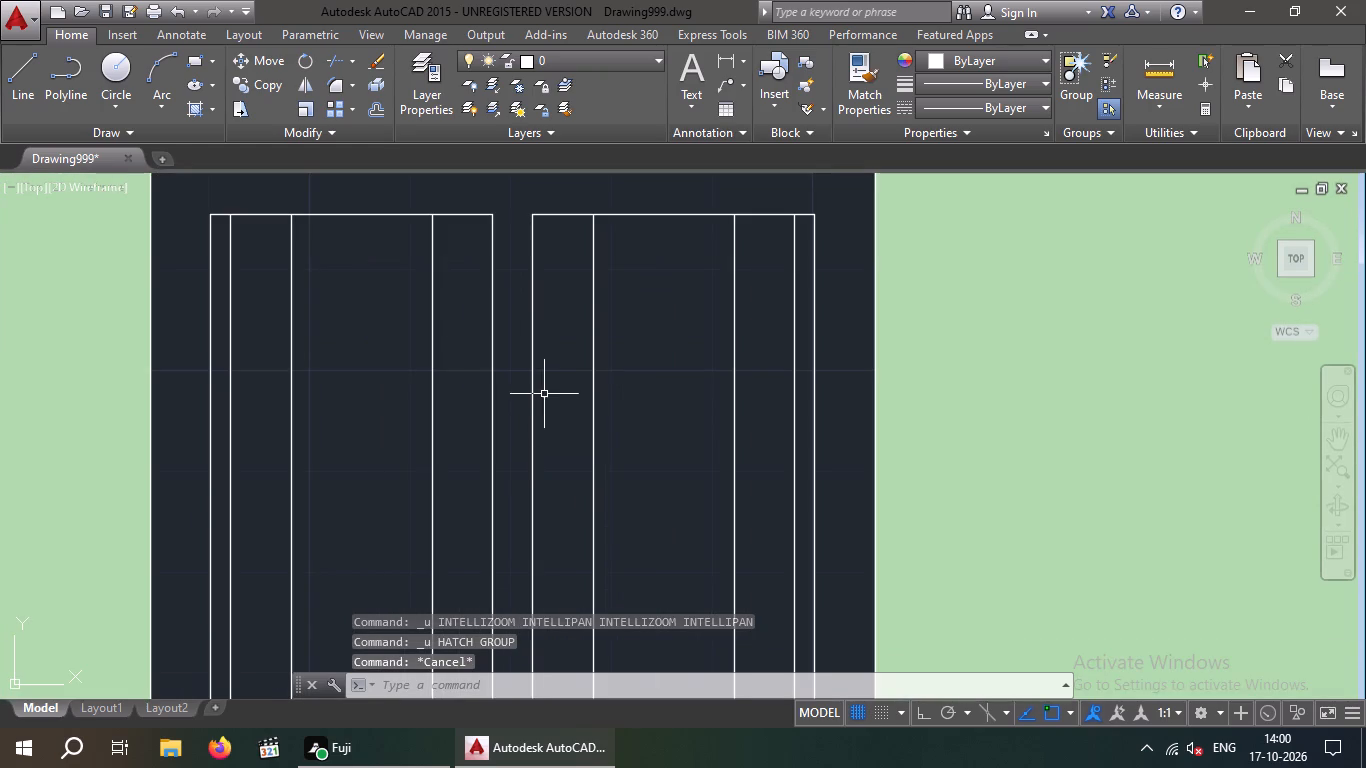
{"action": "left_click", "coordinate": [117, 65]}
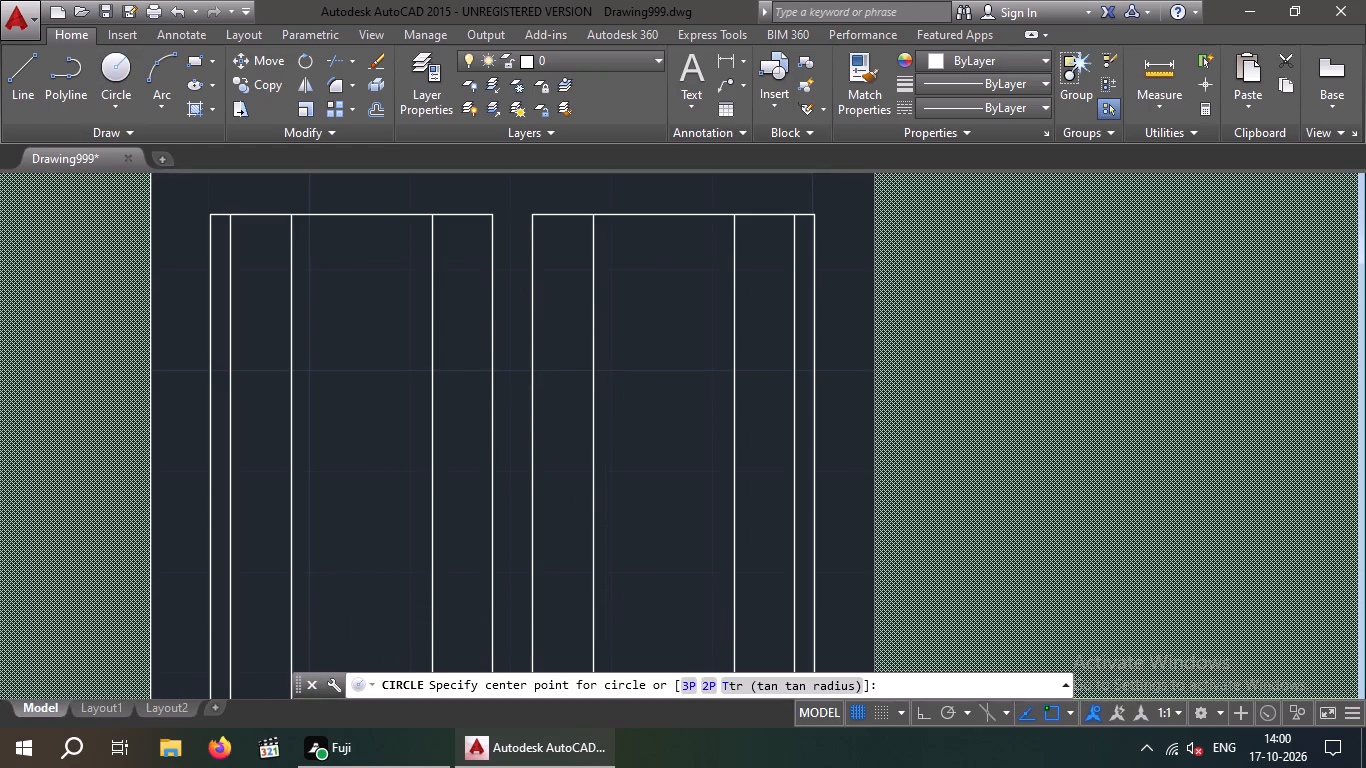
{"action": "scroll", "coordinate": [551, 381], "scroll_direction": "up", "scroll_amount": 1}
{"action": "left_click", "coordinate": [562, 363]}
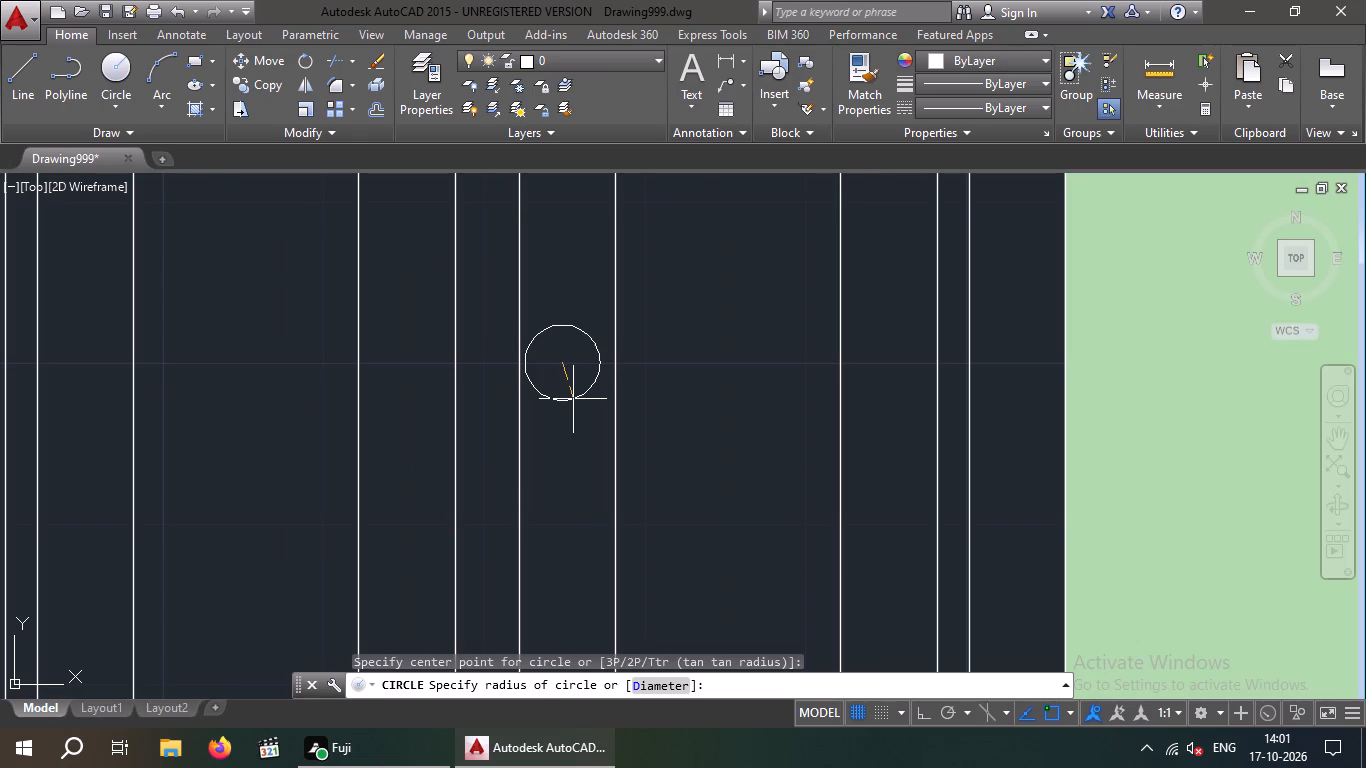
{"action": "left_click", "coordinate": [573, 398]}
{"action": "key", "text": "Escape"}
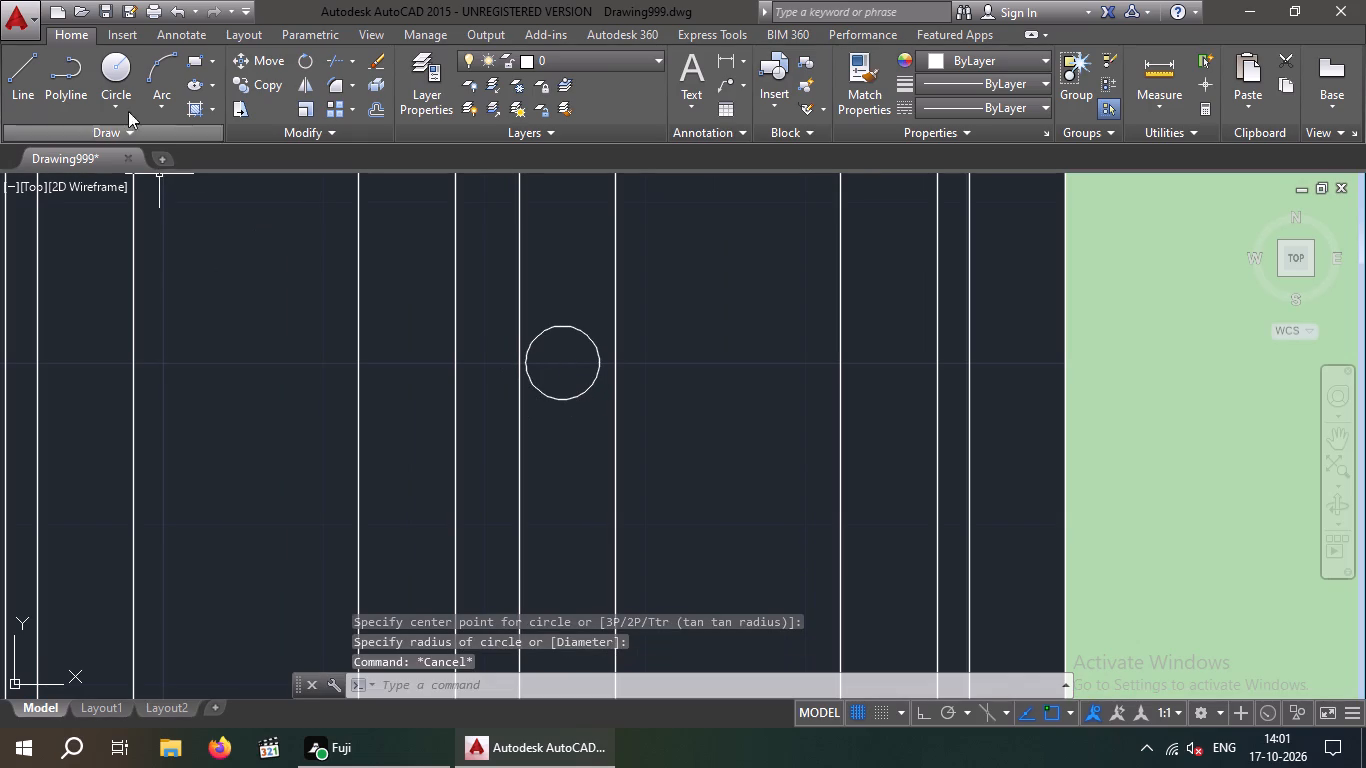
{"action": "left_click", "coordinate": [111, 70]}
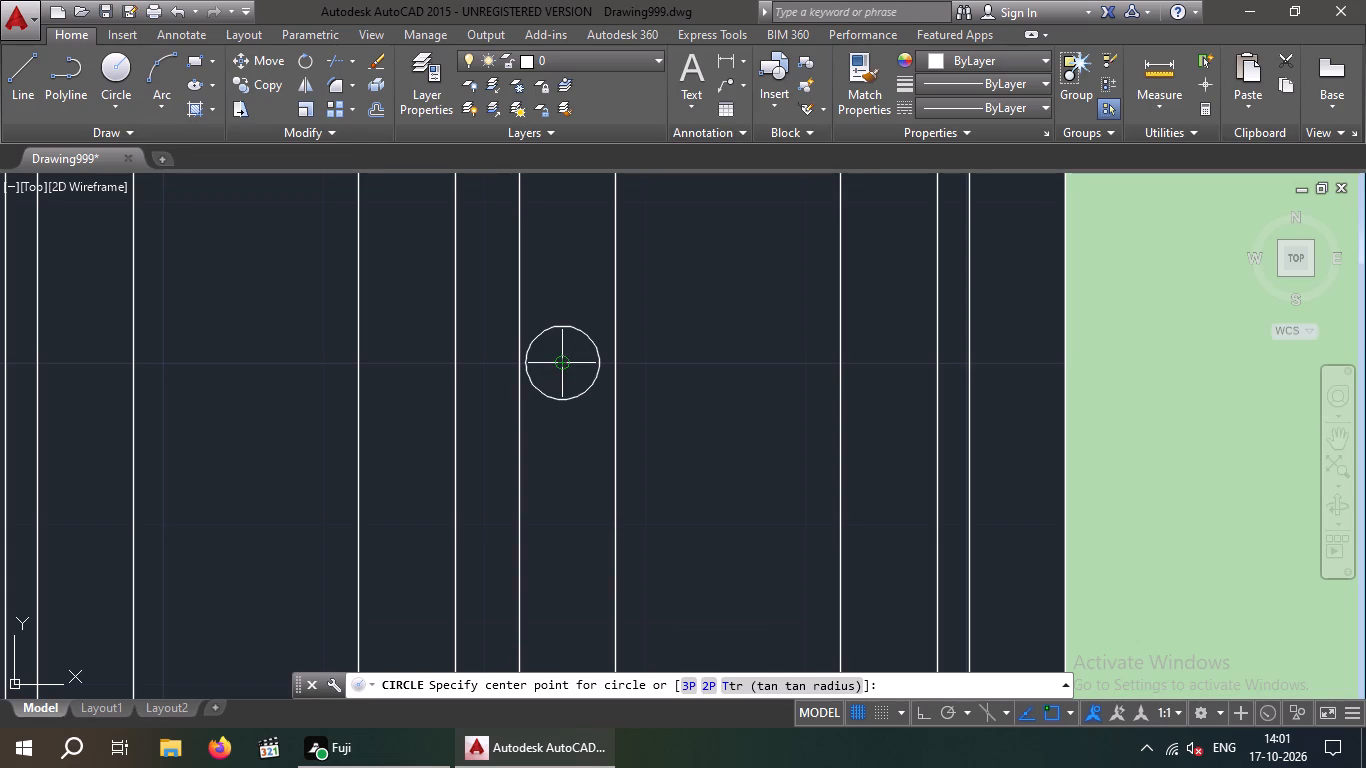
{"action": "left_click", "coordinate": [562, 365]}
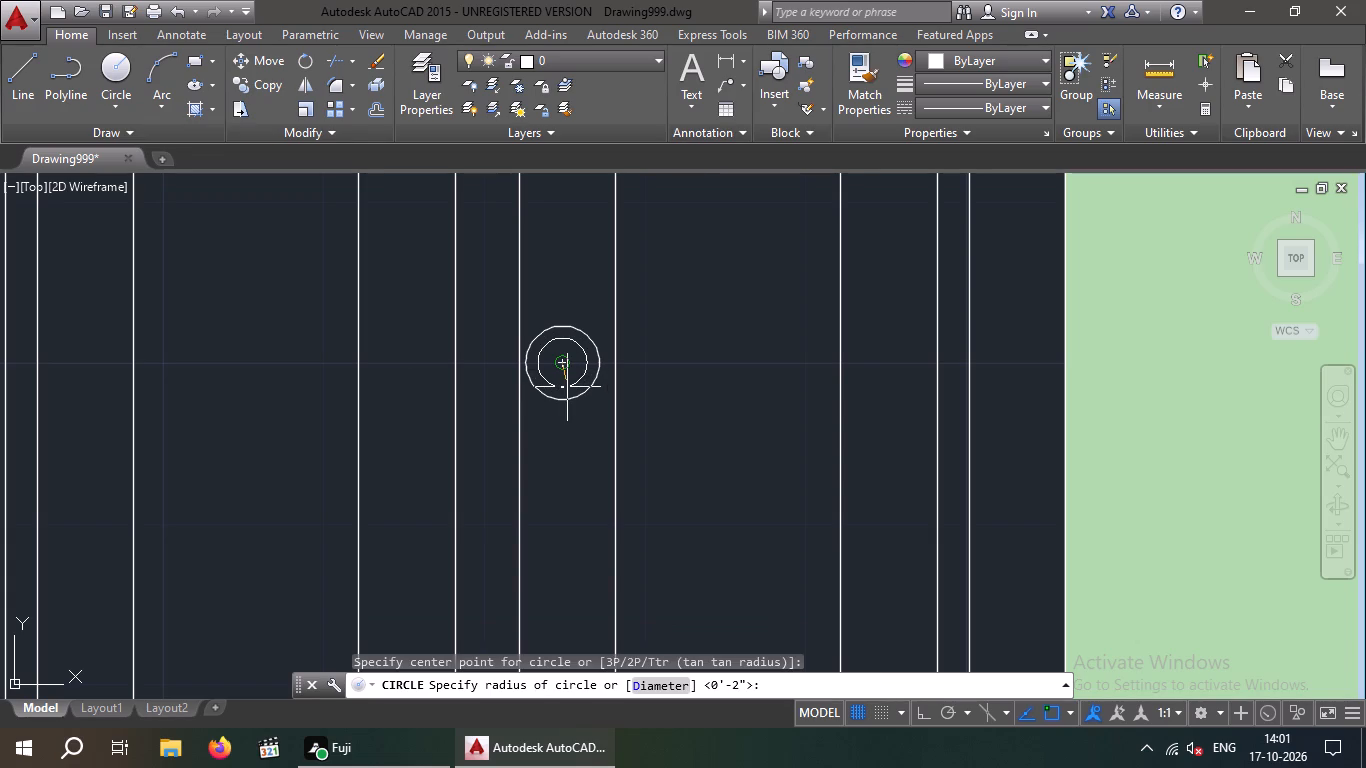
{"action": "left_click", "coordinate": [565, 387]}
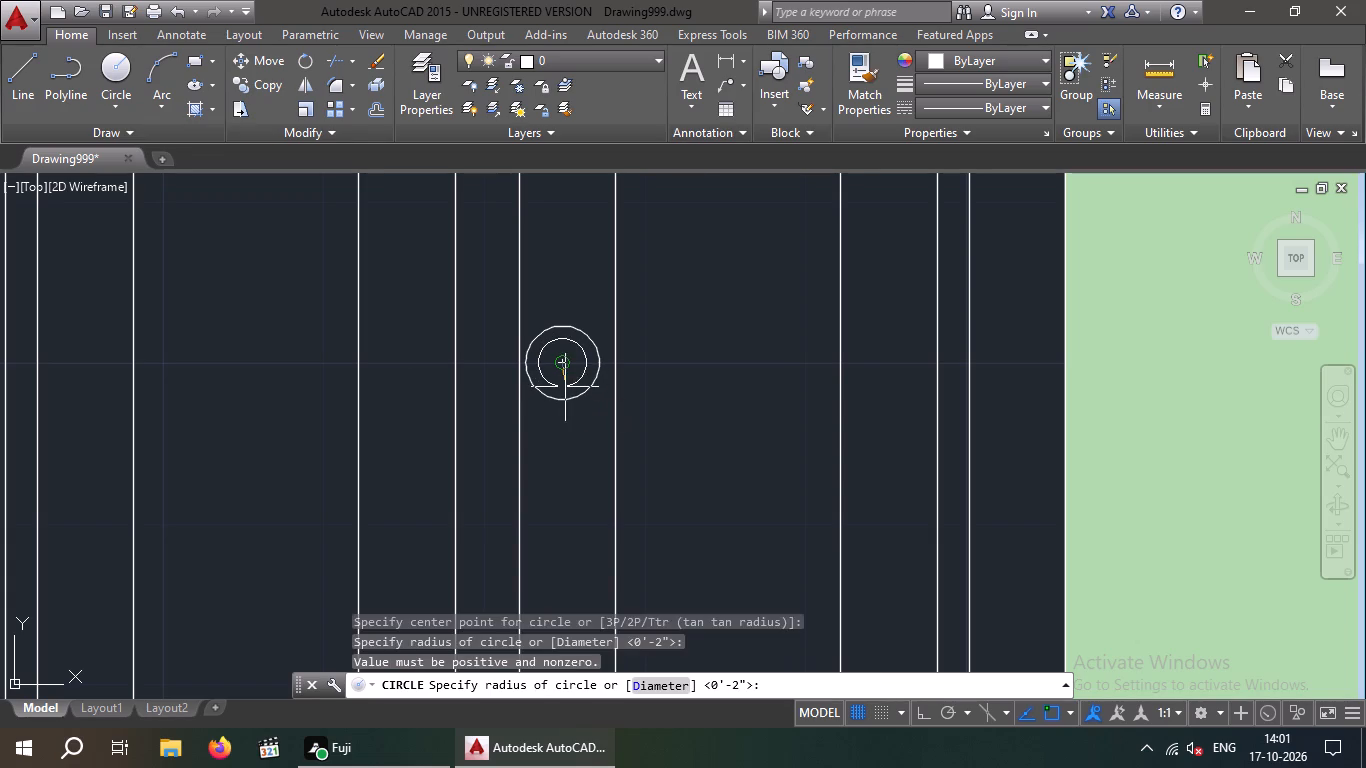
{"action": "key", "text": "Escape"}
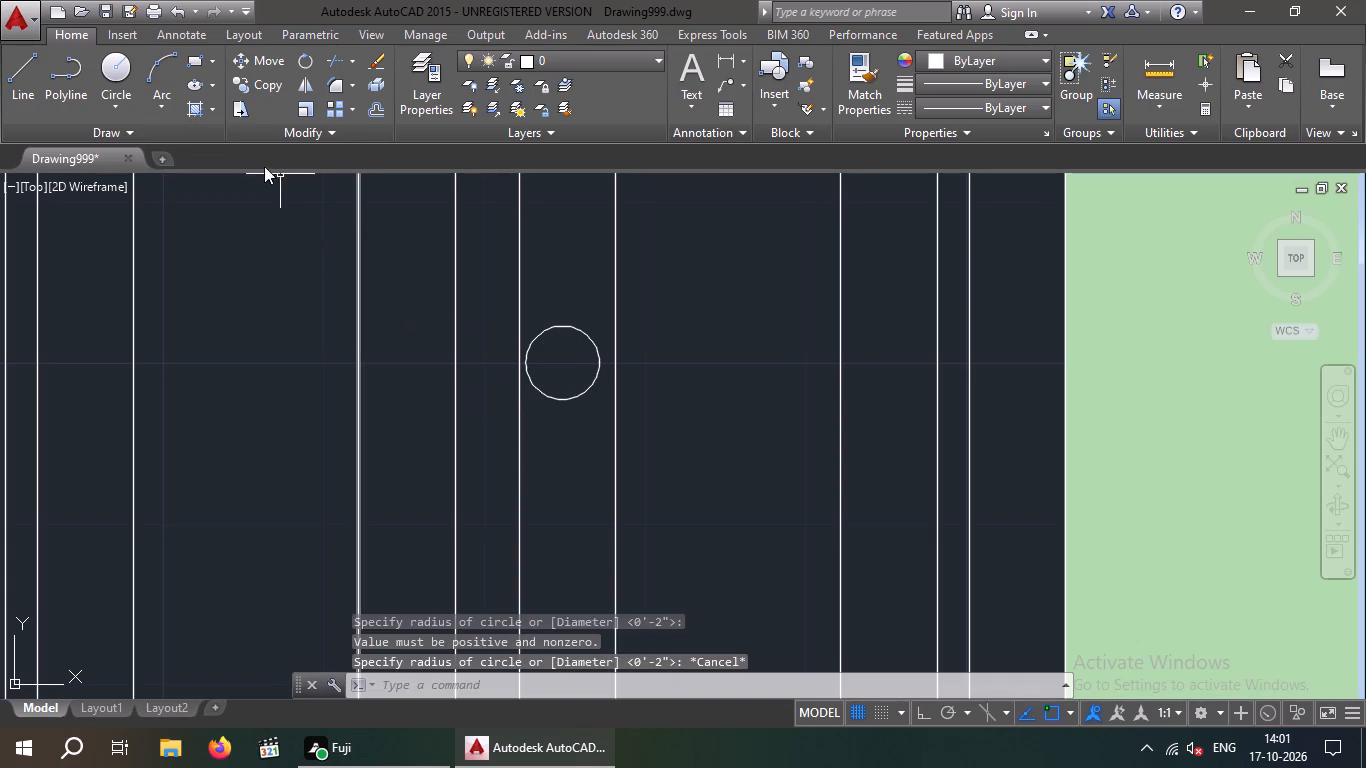
Draw a smaller concentric circle inside the door knob circle, a little over half its radius.
{"action": "key", "text": "space"}
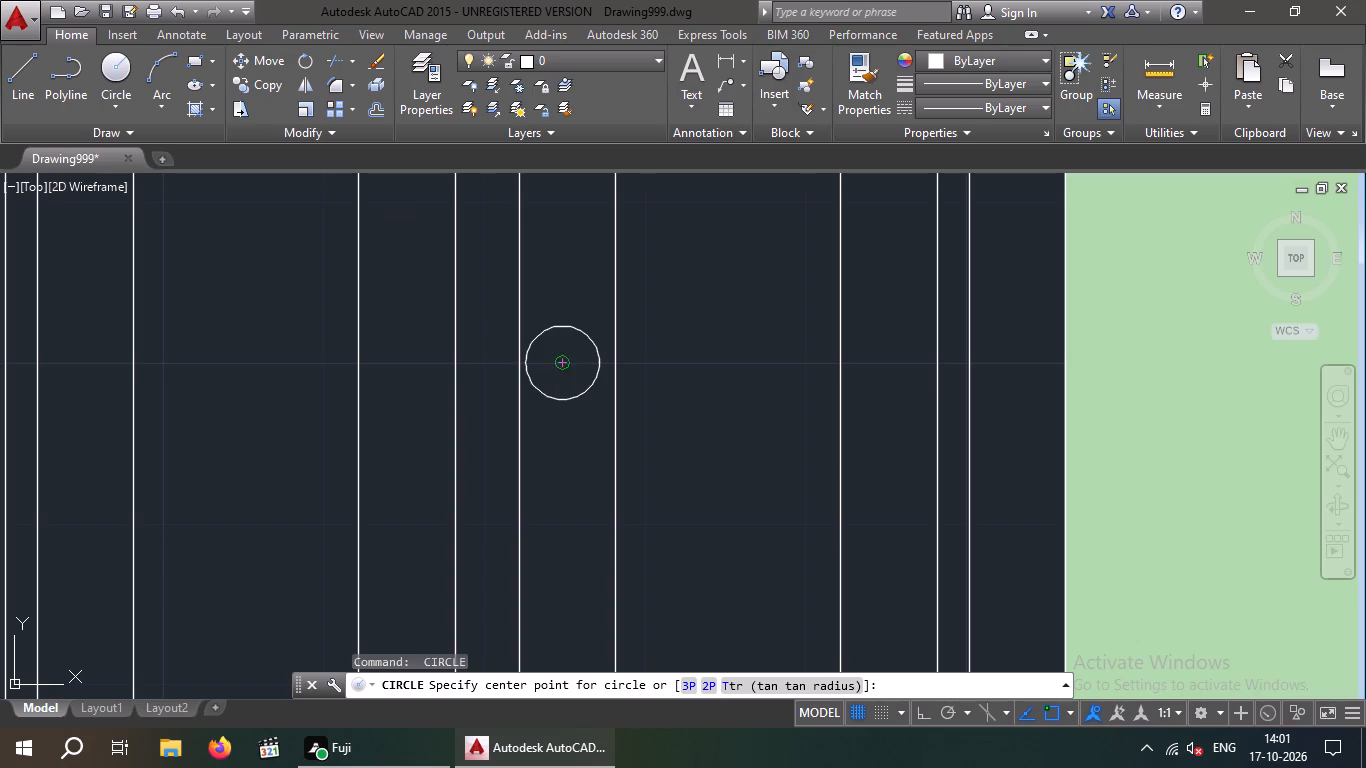
{"action": "left_click", "coordinate": [563, 364]}
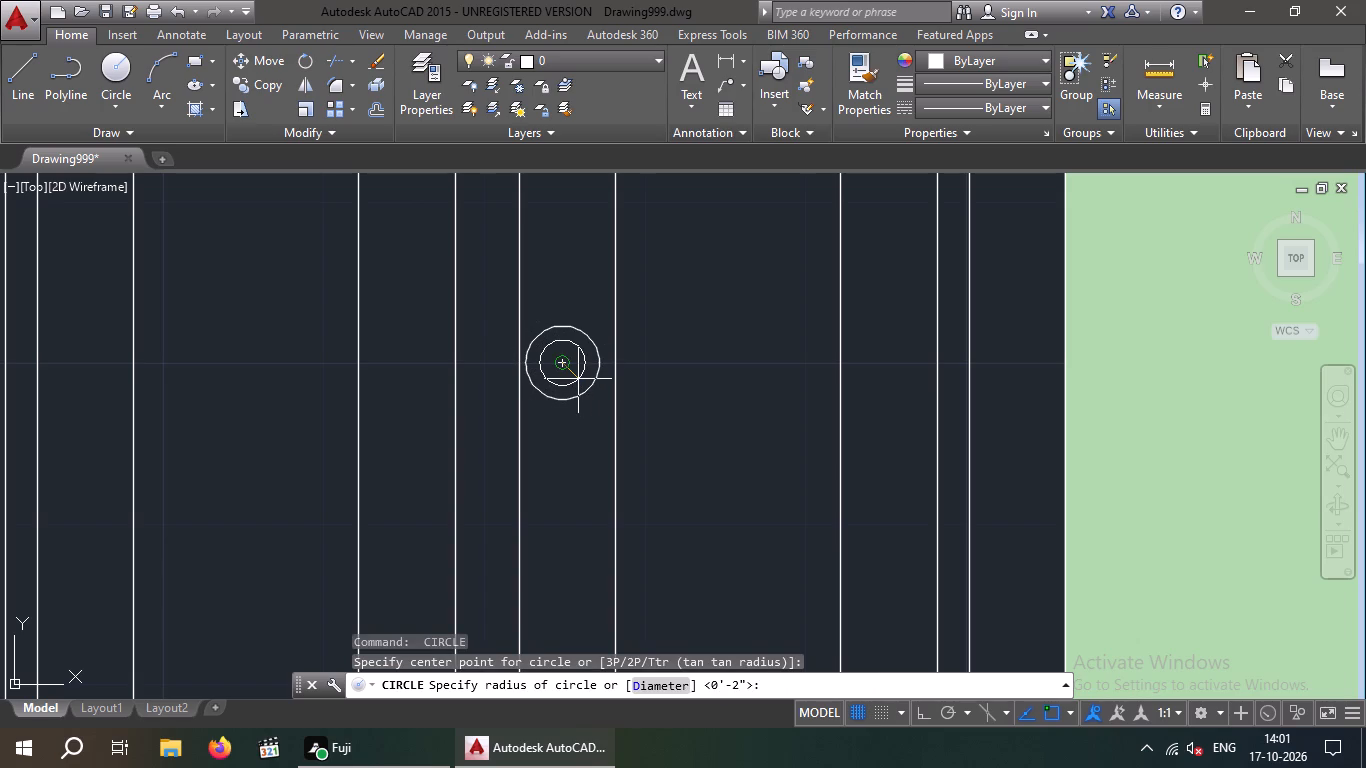
{"action": "left_click", "coordinate": [578, 382]}
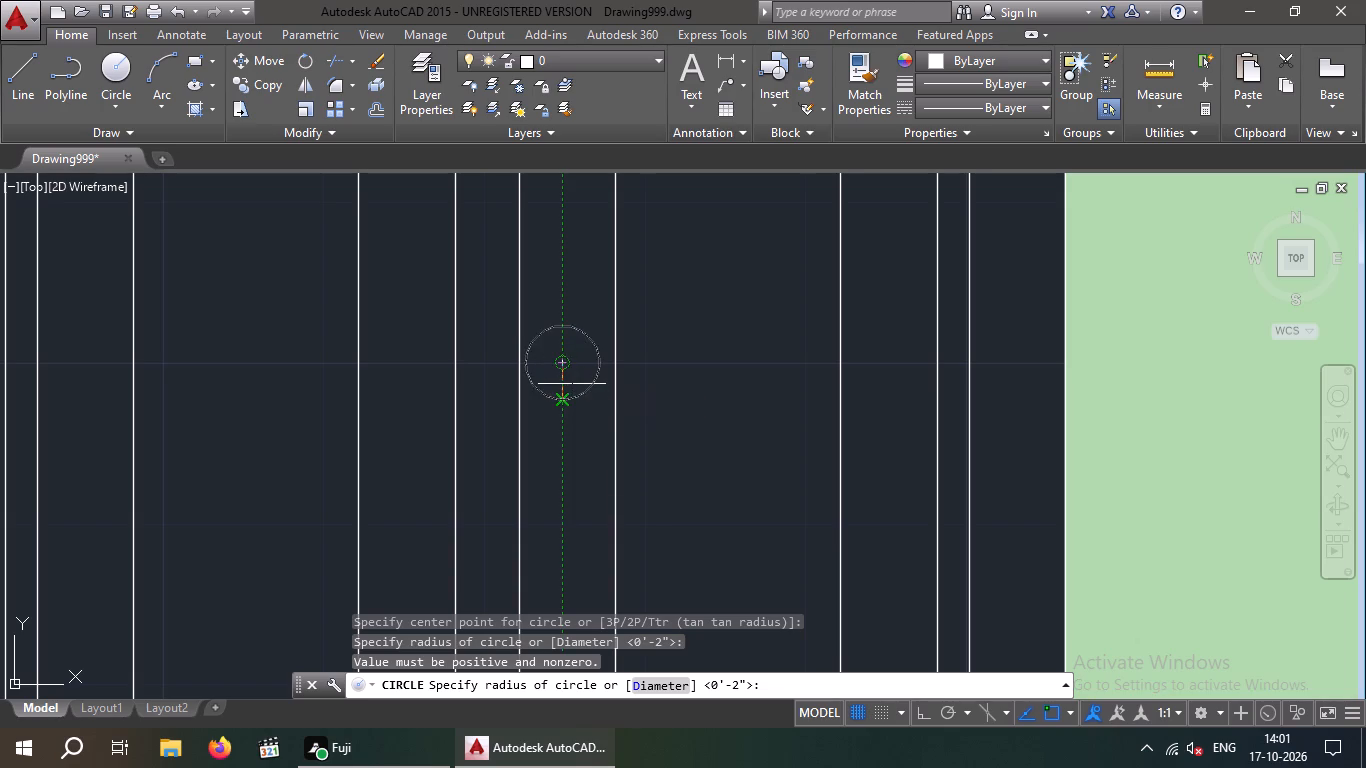
{"action": "scroll", "coordinate": [572, 376], "scroll_direction": "up", "scroll_amount": 3}
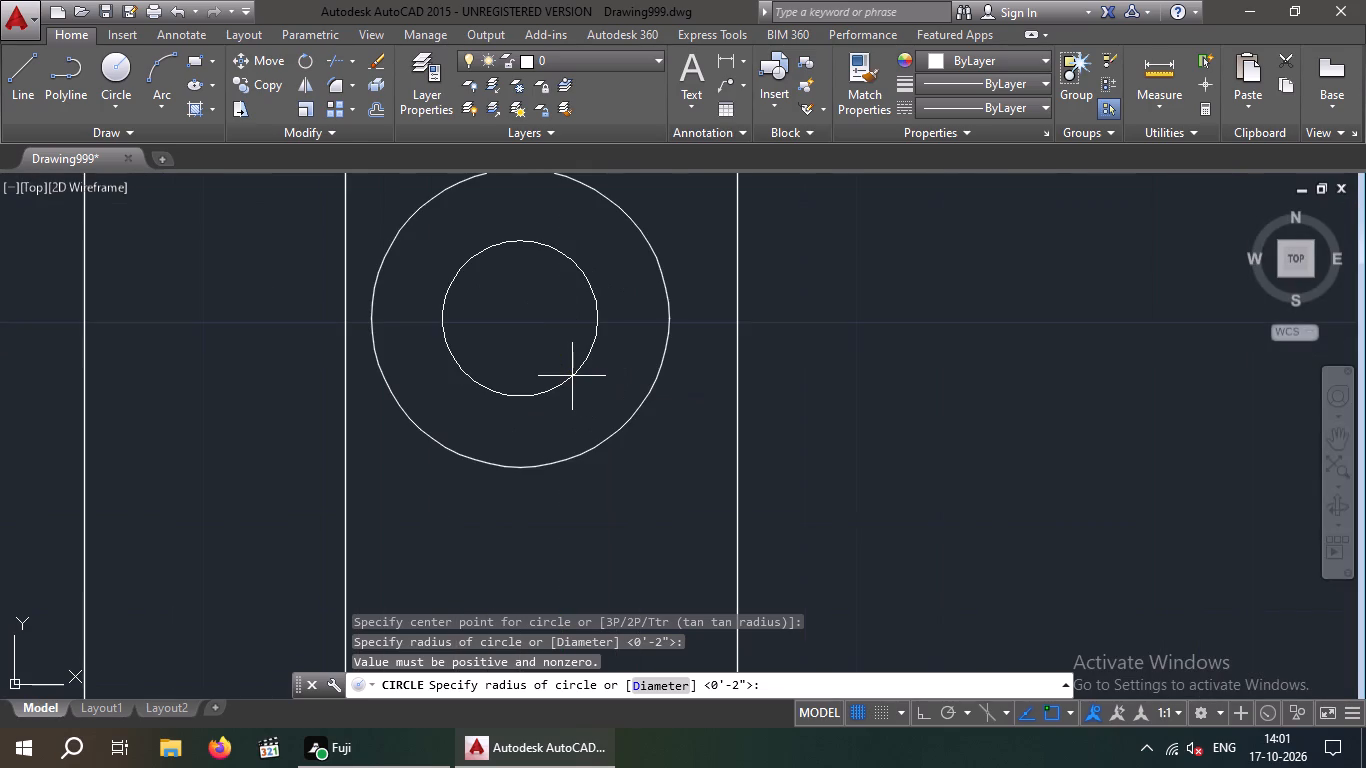
{"action": "middle_click_drag", "start_coordinate": [577, 378], "coordinate": [583, 438]}
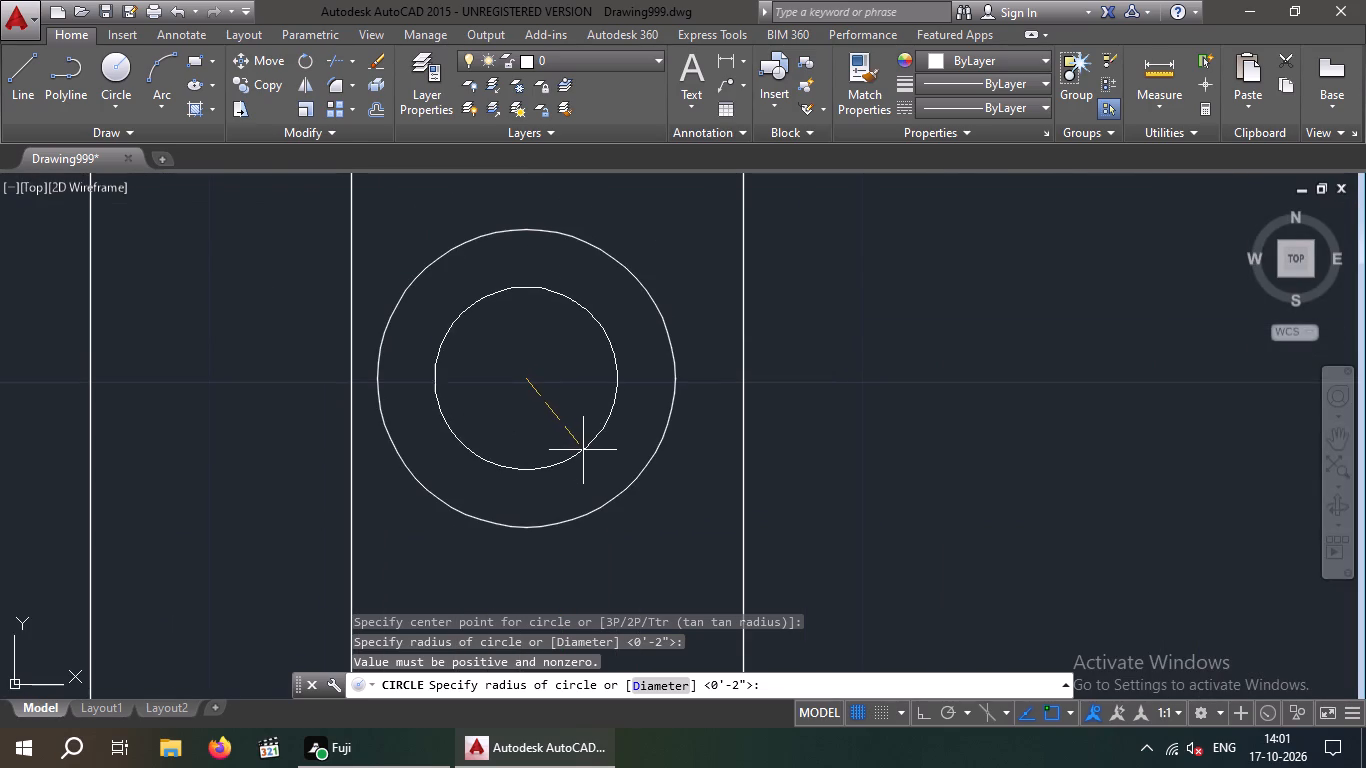
{"action": "left_click", "coordinate": [583, 450]}
{"action": "key", "text": "Escape"}
Fill the ring between the two door knob circles with a solid light grey (199,200,202) hatch.
{"action": "scroll", "coordinate": [442, 332], "scroll_direction": "down", "scroll_amount": 2}
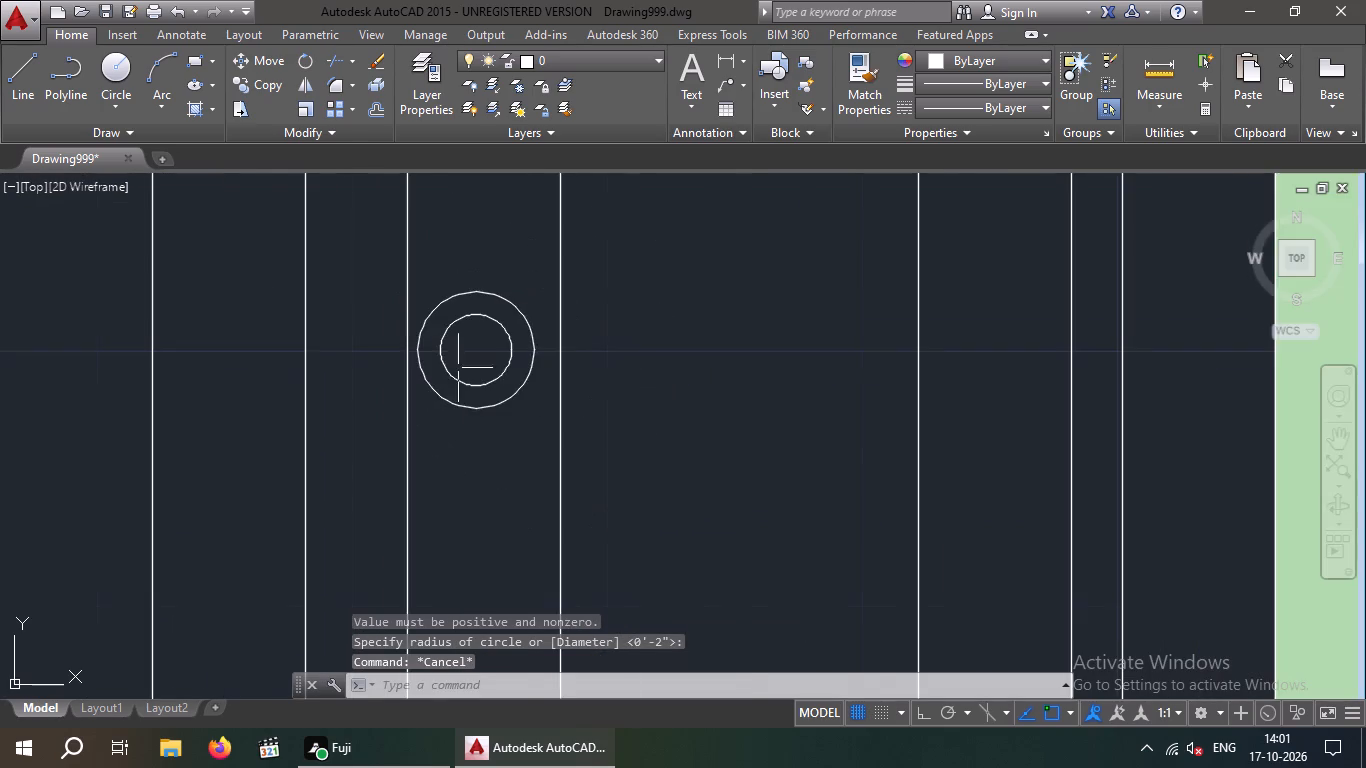
{"action": "scroll", "coordinate": [469, 378], "scroll_direction": "down", "scroll_amount": 1}
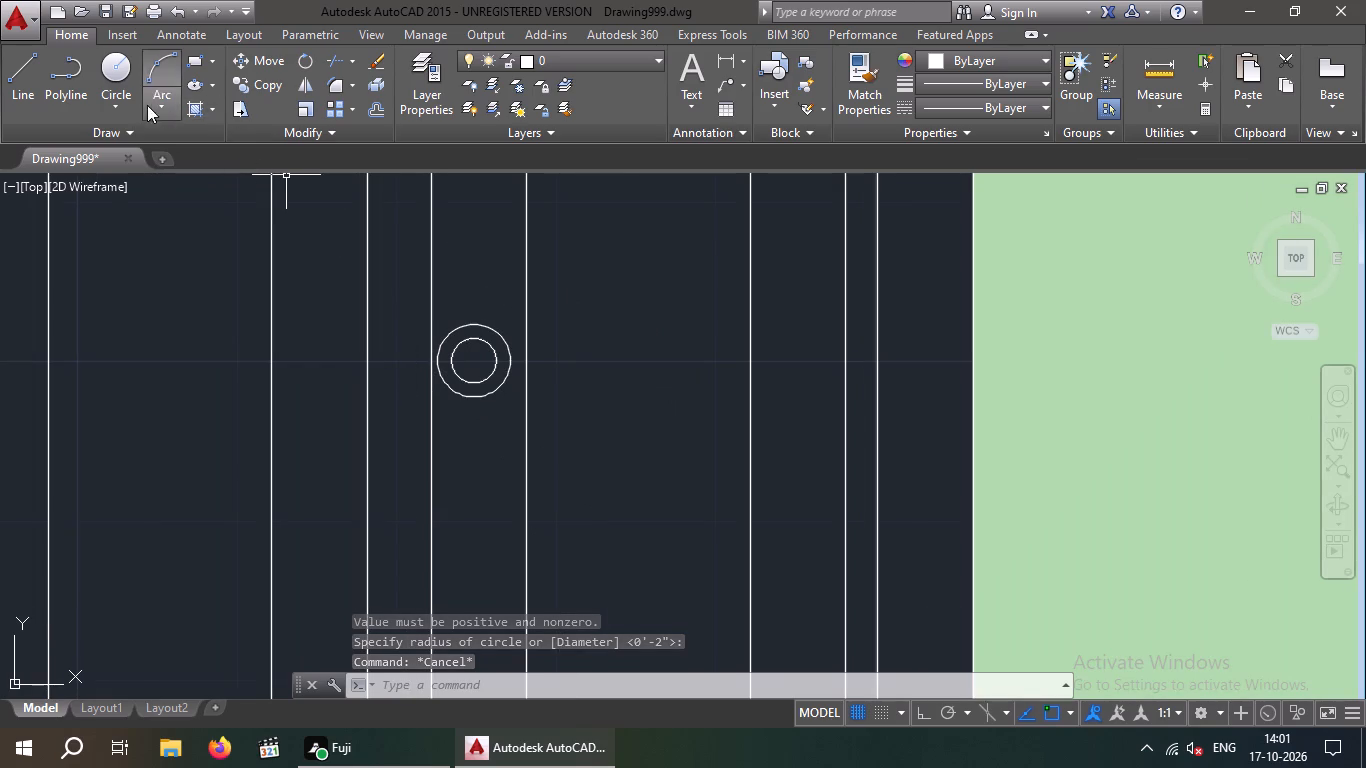
{"action": "left_click", "coordinate": [197, 110]}
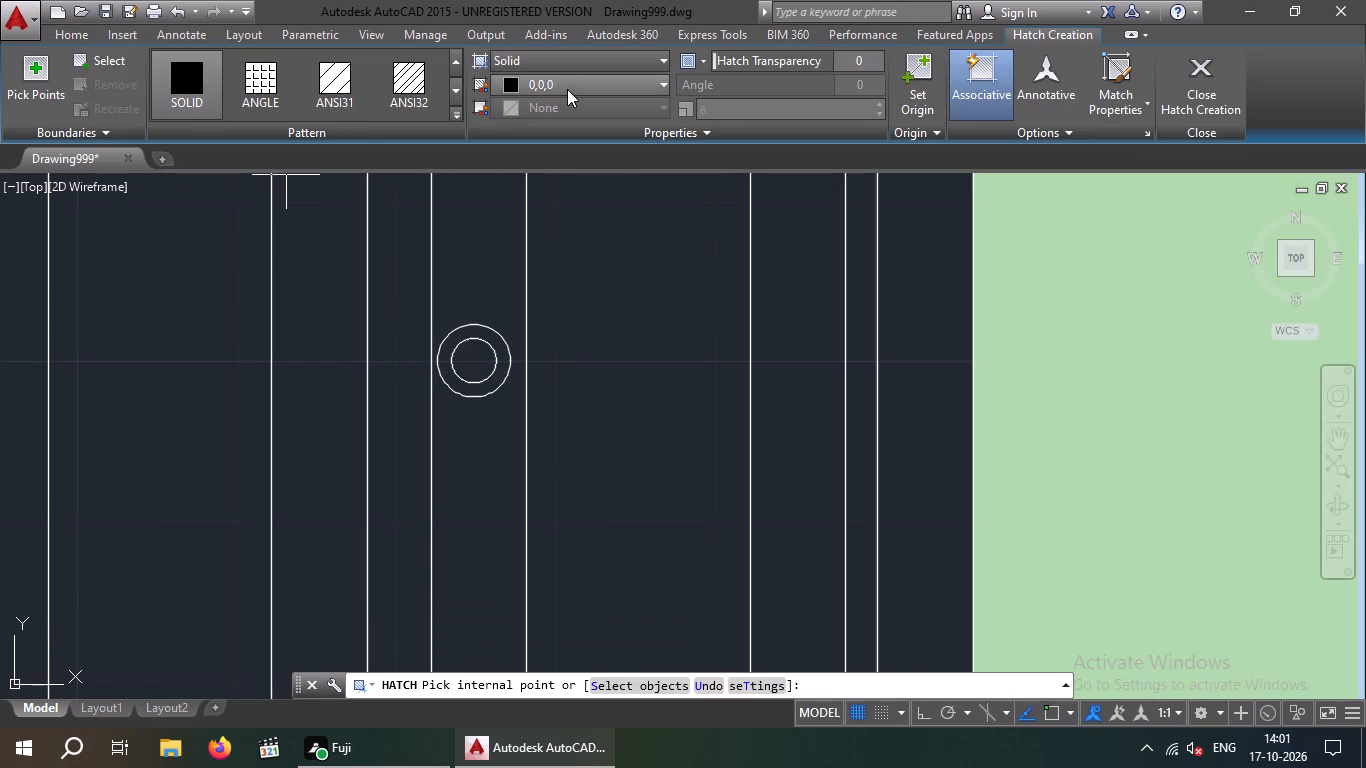
{"action": "left_click", "coordinate": [569, 87]}
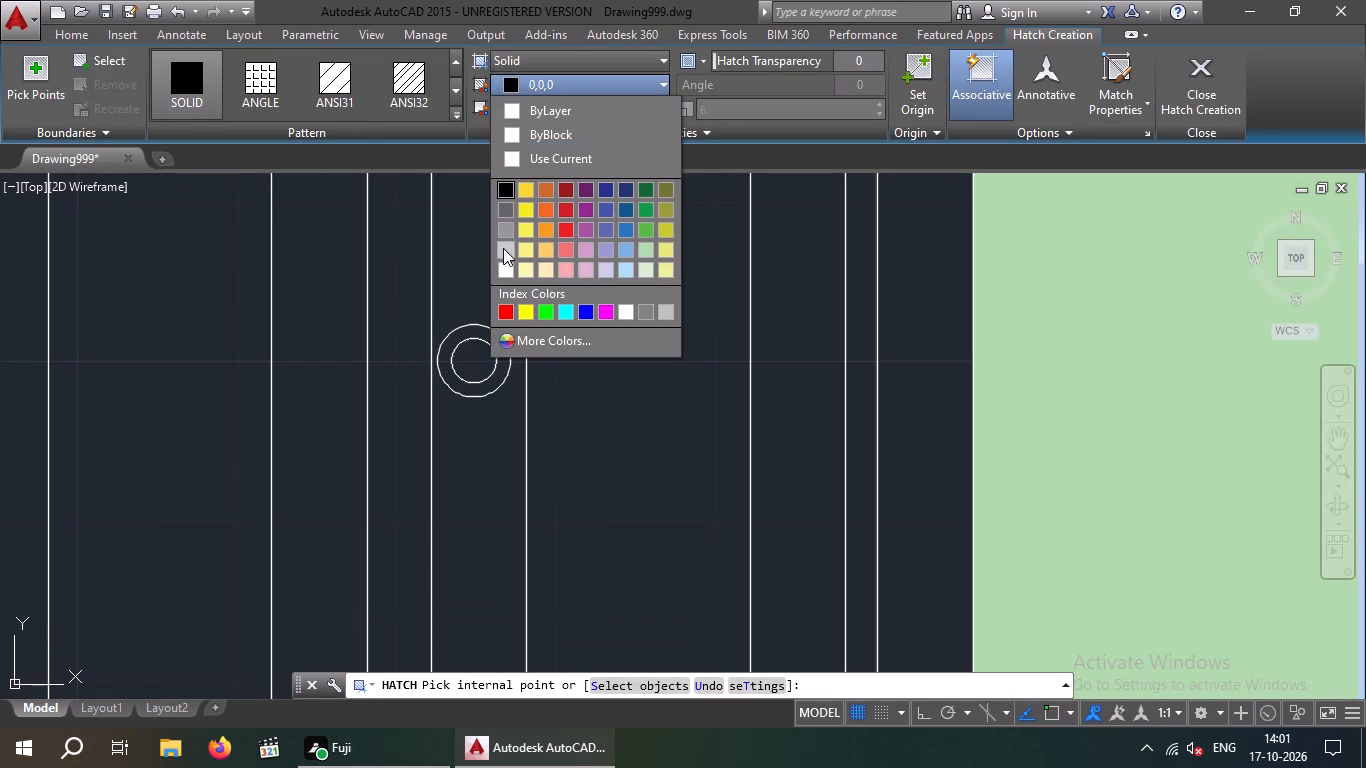
{"action": "left_click", "coordinate": [503, 248]}
{"action": "scroll", "coordinate": [467, 338], "scroll_direction": "up", "scroll_amount": 3}
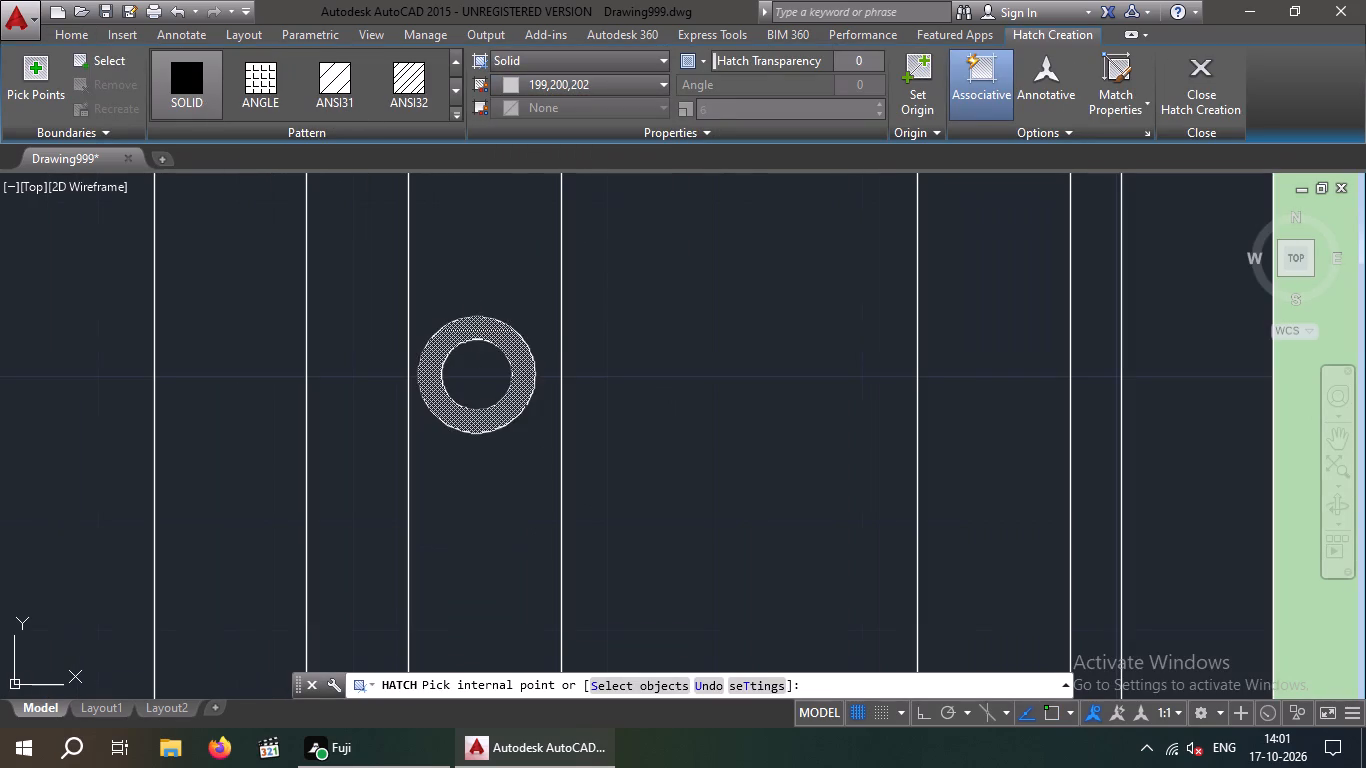
{"action": "left_click", "coordinate": [478, 331]}
{"action": "scroll", "coordinate": [491, 386], "scroll_direction": "down", "scroll_amount": 3}
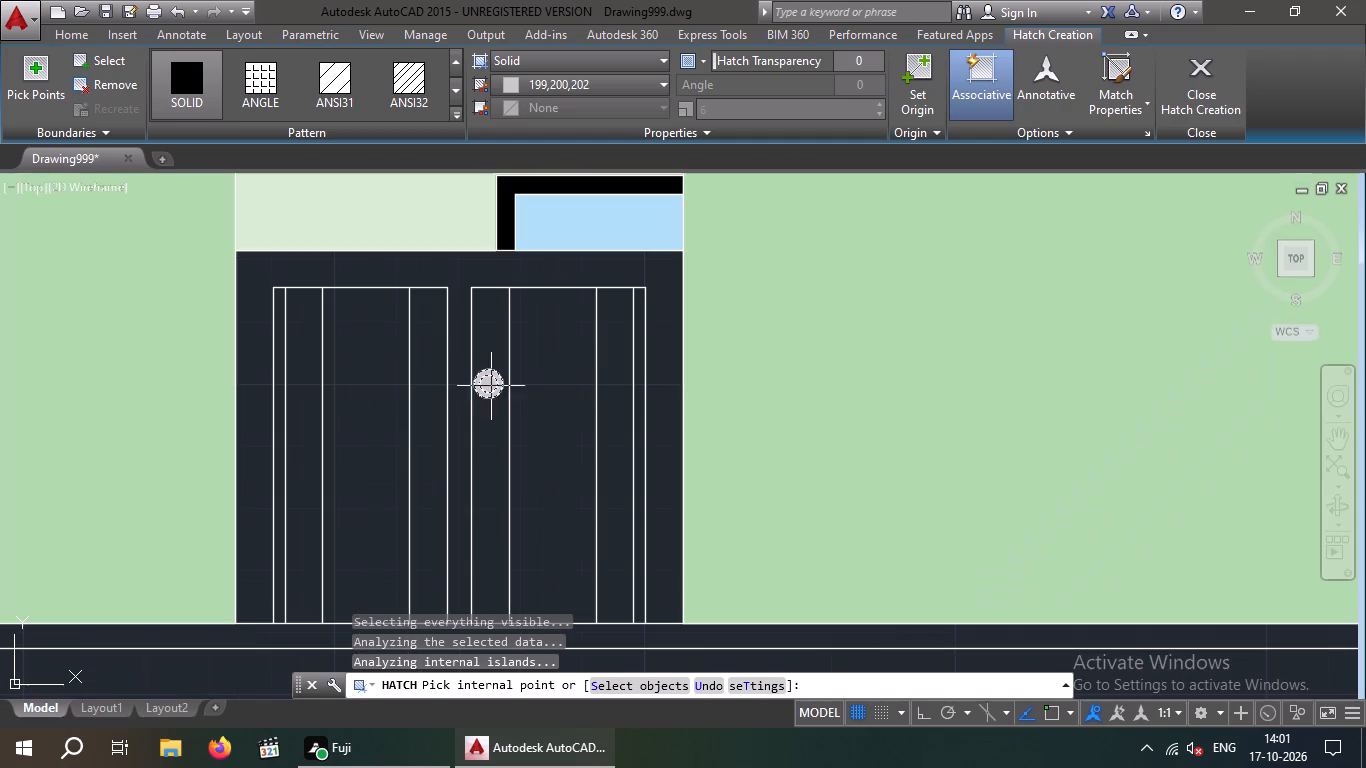
{"action": "key", "text": "Escape"}
{"action": "key", "text": "Escape"}
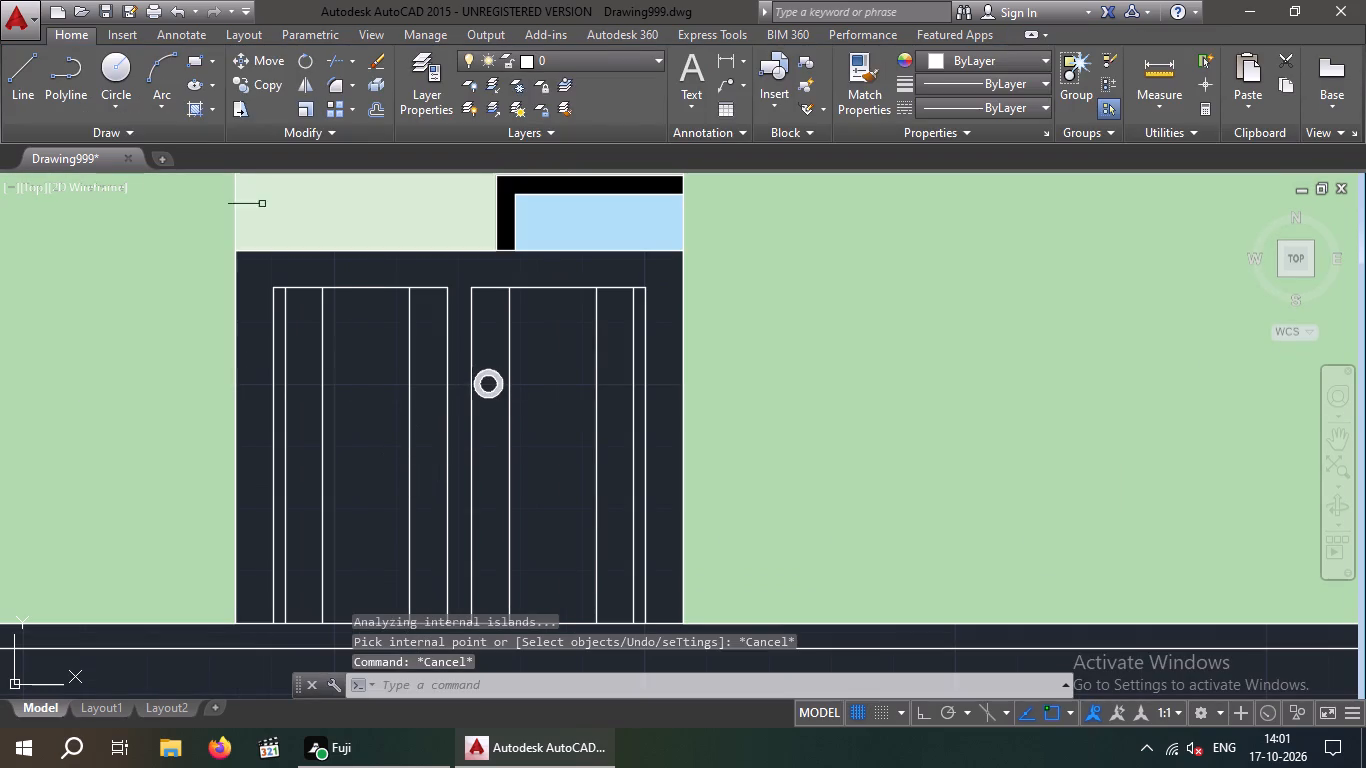
Fill the door frame and the inner and outer 6" strips of both leaves with a solid black (0,0,0) hatch.
{"action": "left_click", "coordinate": [195, 106]}
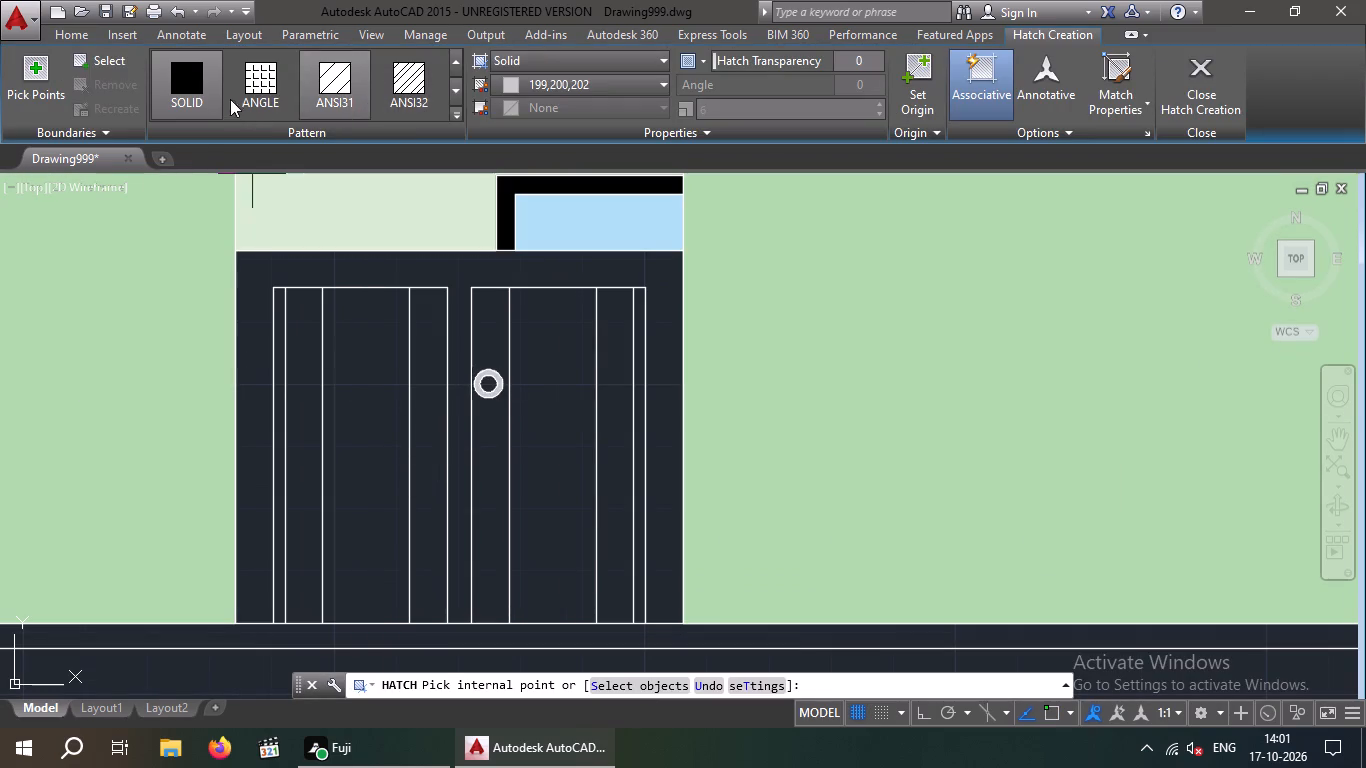
{"action": "left_click", "coordinate": [180, 80]}
{"action": "left_click", "coordinate": [548, 87]}
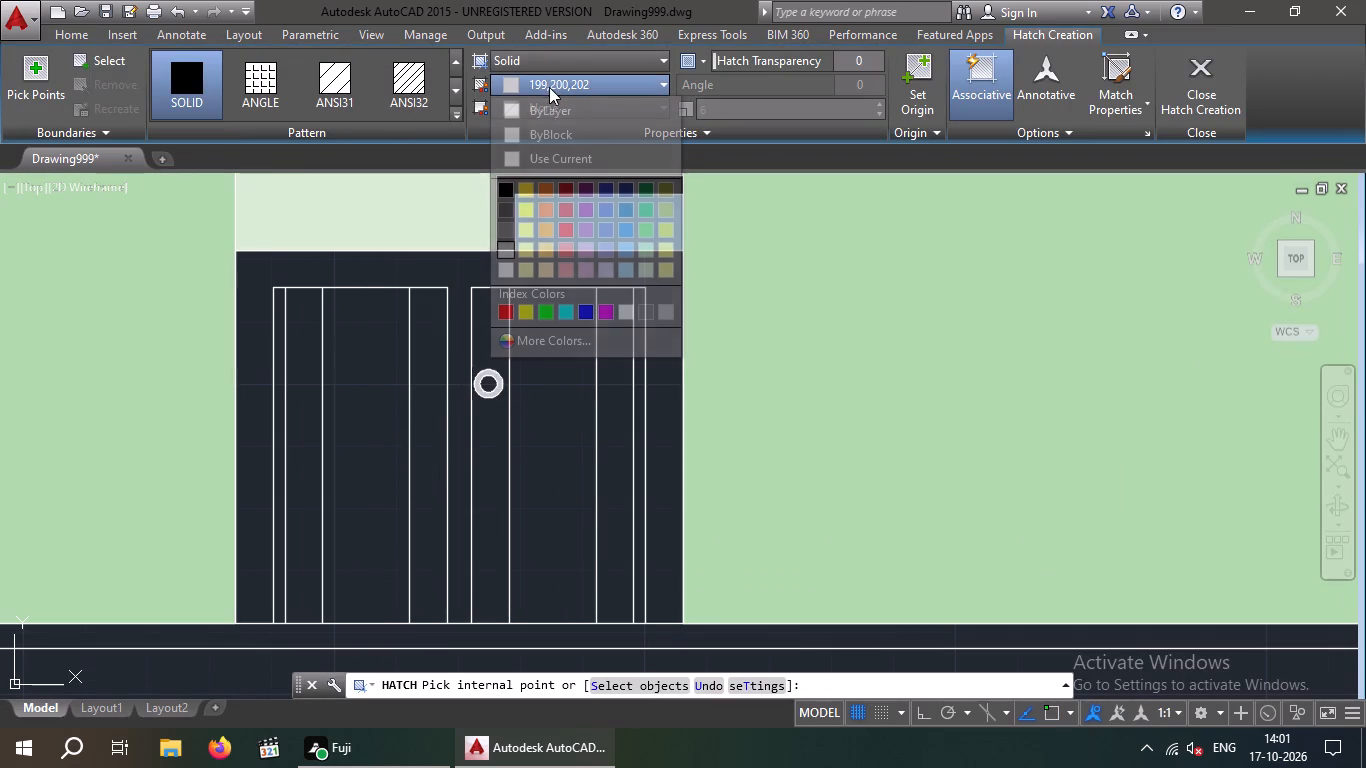
{"action": "left_click", "coordinate": [504, 186]}
{"action": "left_click", "coordinate": [495, 343]}
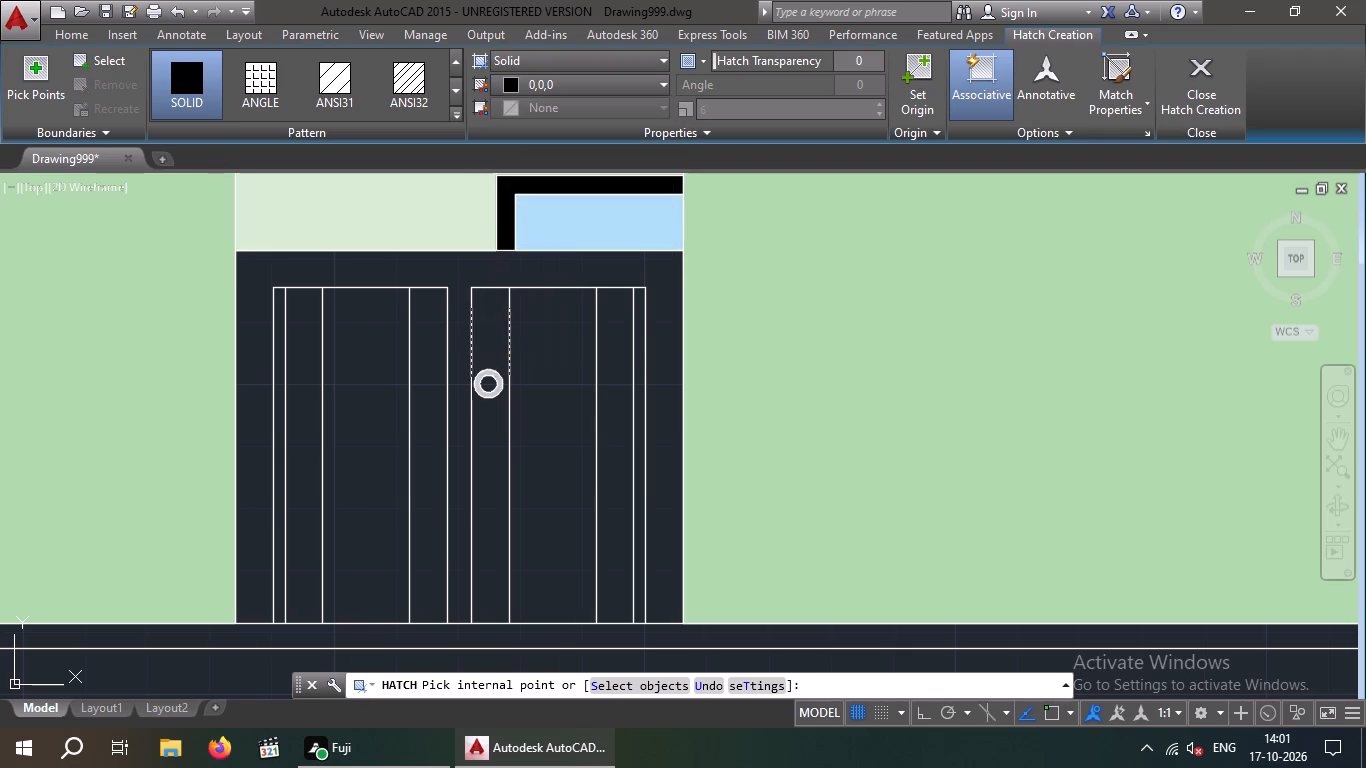
{"action": "left_click", "coordinate": [616, 351]}
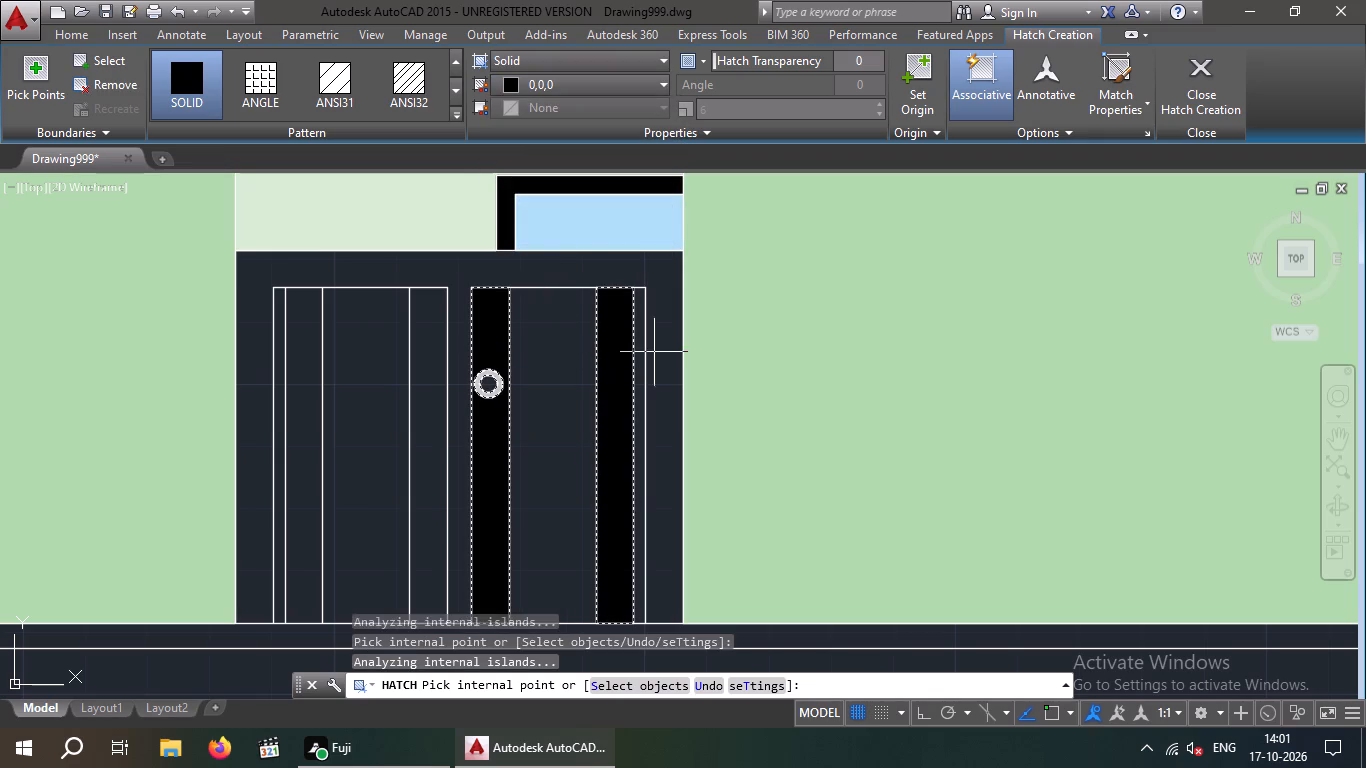
{"action": "left_click", "coordinate": [662, 348]}
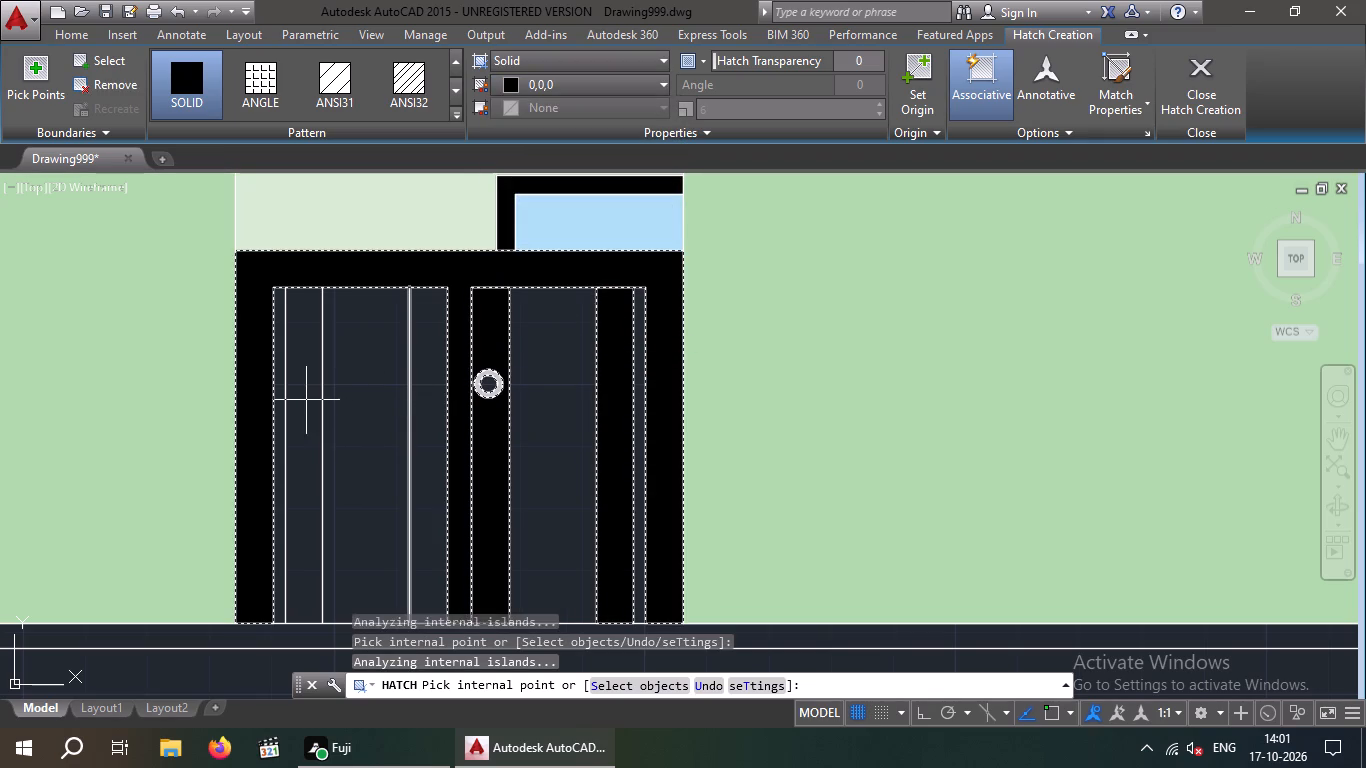
{"action": "left_click", "coordinate": [305, 398]}
{"action": "left_click", "coordinate": [426, 399]}
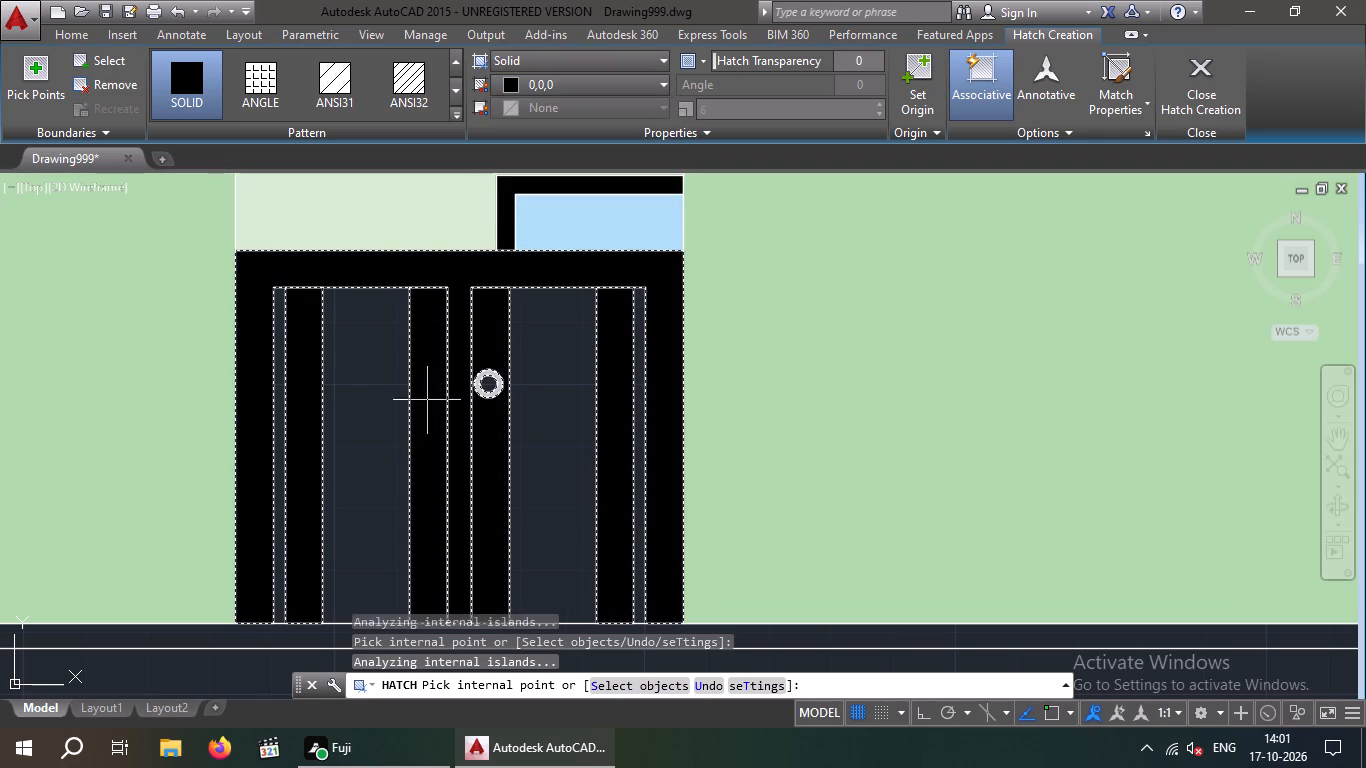
{"action": "key", "text": "Escape"}
{"action": "key", "text": "Escape"}
{"action": "scroll", "coordinate": [376, 402], "scroll_direction": "down", "scroll_amount": 2}
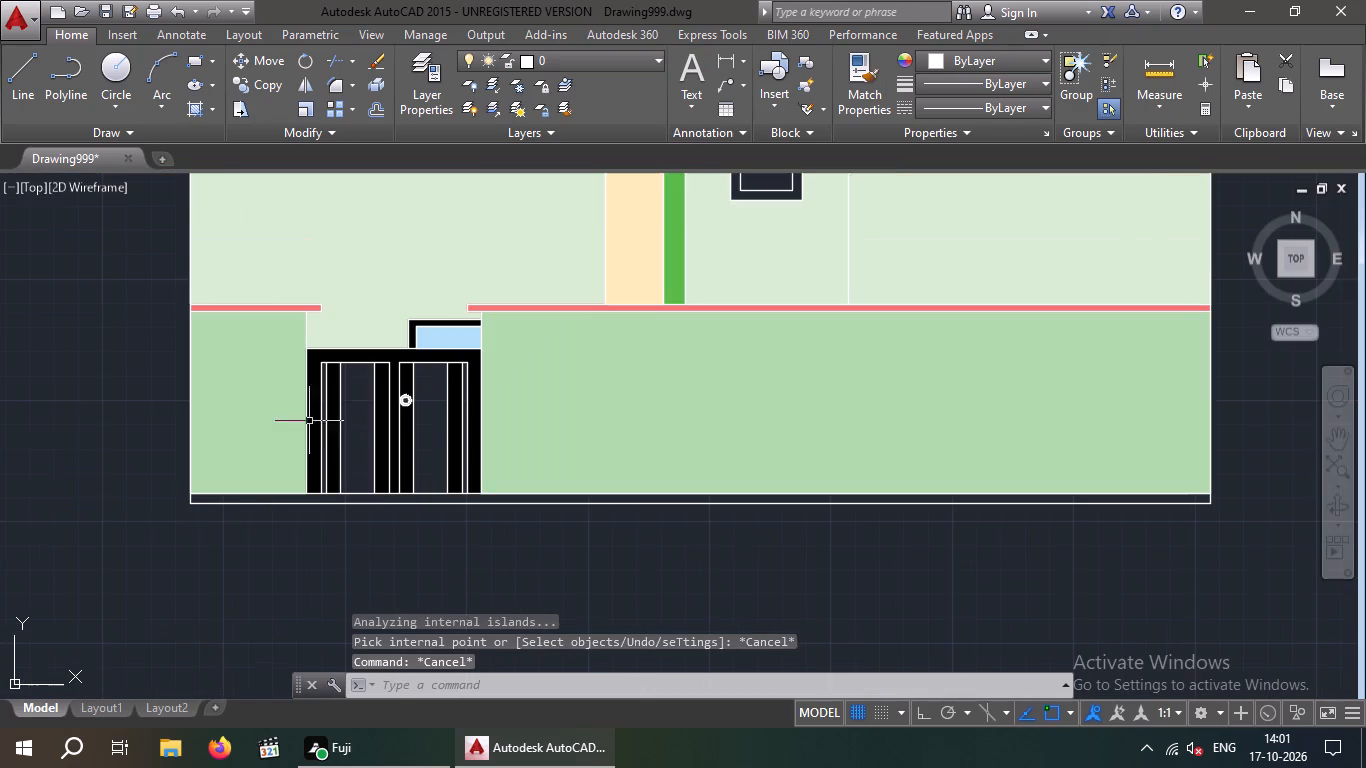
{"action": "key", "text": "Escape"}
{"action": "key", "text": "Escape"}
Fill the door knob's inner circle with a solid grey (147,149,152) hatch.
{"action": "scroll", "coordinate": [405, 396], "scroll_direction": "up", "scroll_amount": 7}
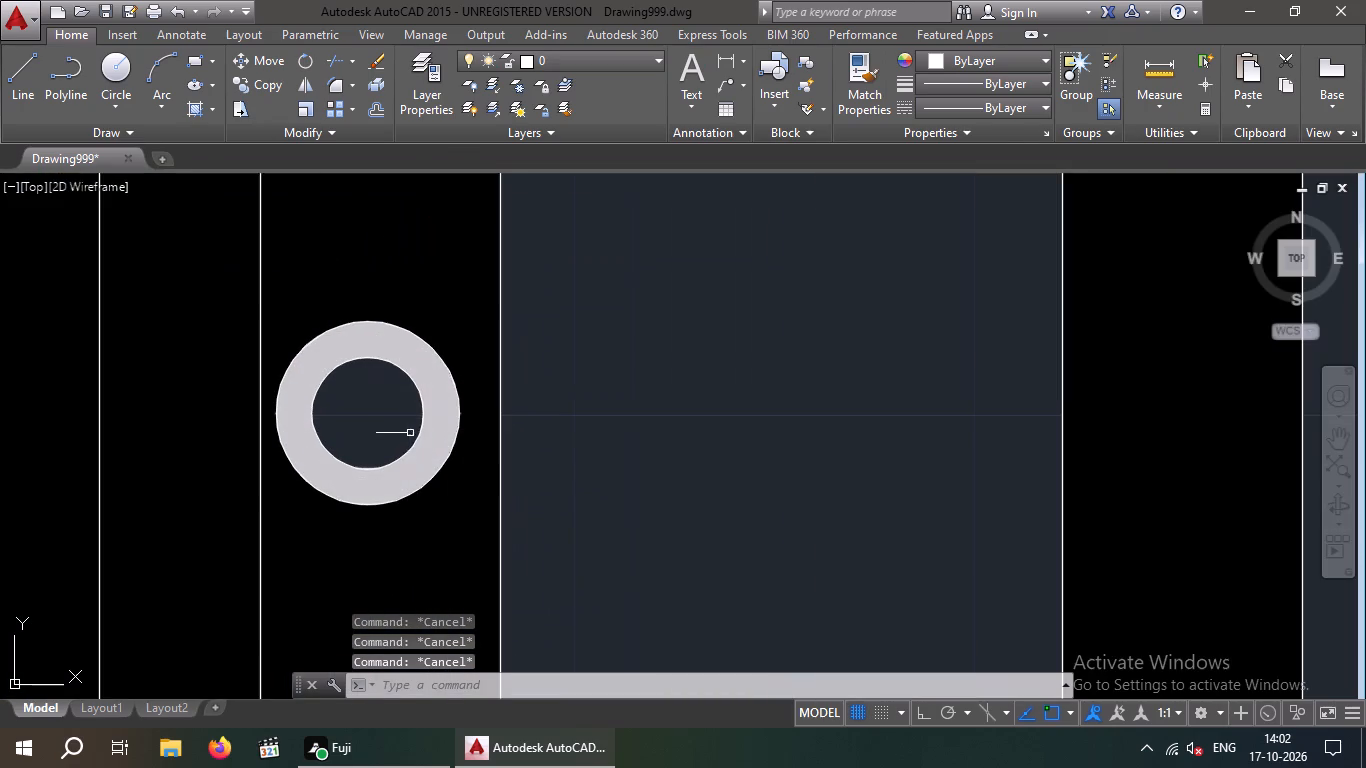
{"action": "left_click", "coordinate": [196, 102]}
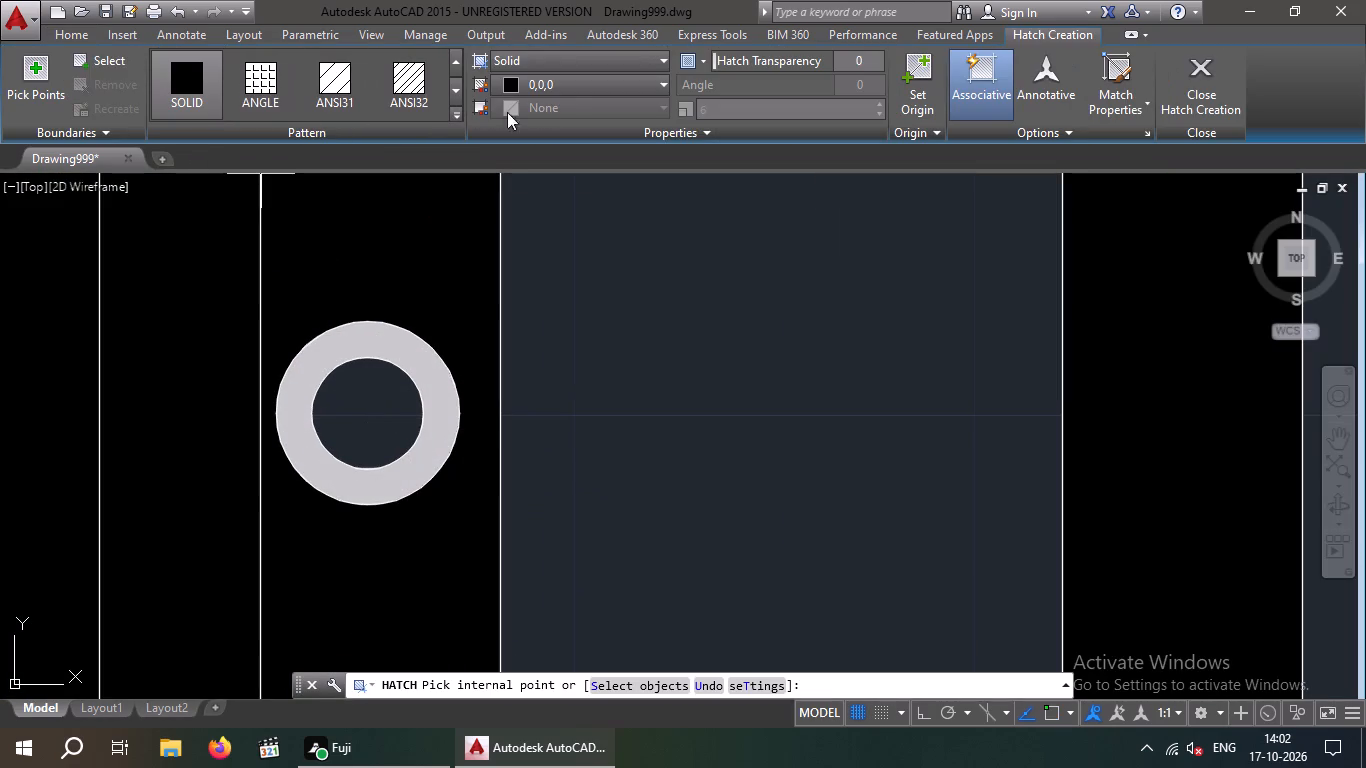
{"action": "left_click", "coordinate": [564, 91]}
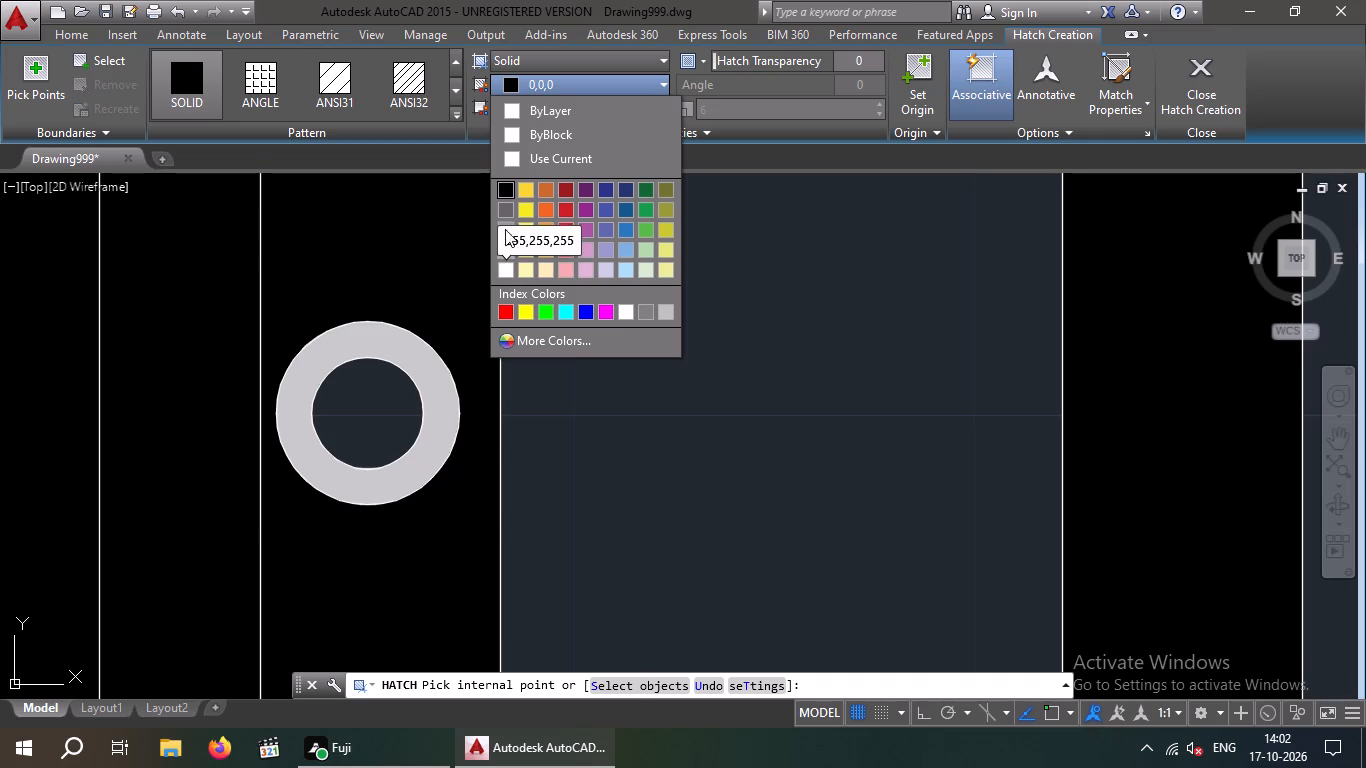
{"action": "left_click", "coordinate": [505, 226]}
{"action": "left_click", "coordinate": [375, 424]}
{"action": "scroll", "coordinate": [379, 416], "scroll_direction": "down", "scroll_amount": 4}
{"action": "key", "text": "Escape"}
{"action": "key", "text": "Escape"}
{"action": "scroll", "coordinate": [553, 392], "scroll_direction": "down", "scroll_amount": 2}
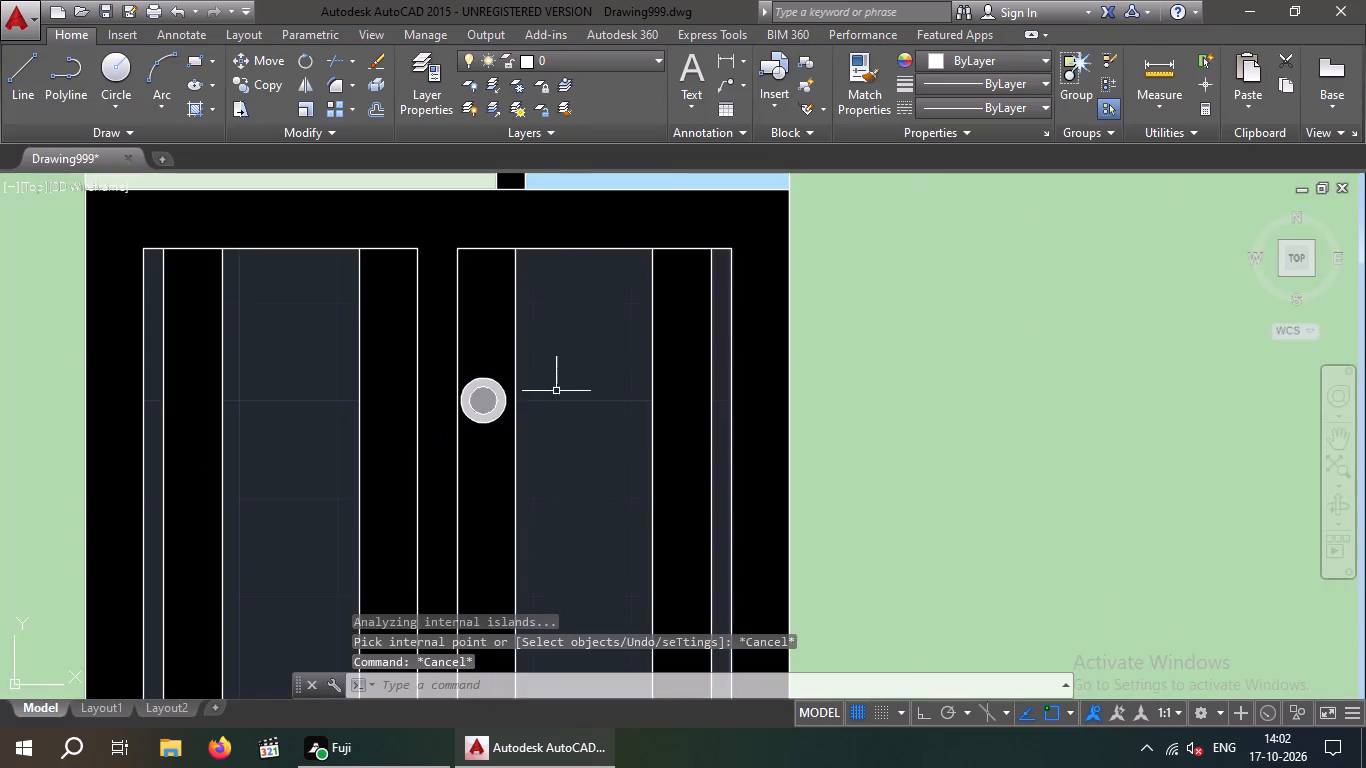
Fill the narrow outermost strips of both door leaves with a solid pale green (215,235,210) hatch.
{"action": "scroll", "coordinate": [572, 391], "scroll_direction": "down", "scroll_amount": 2}
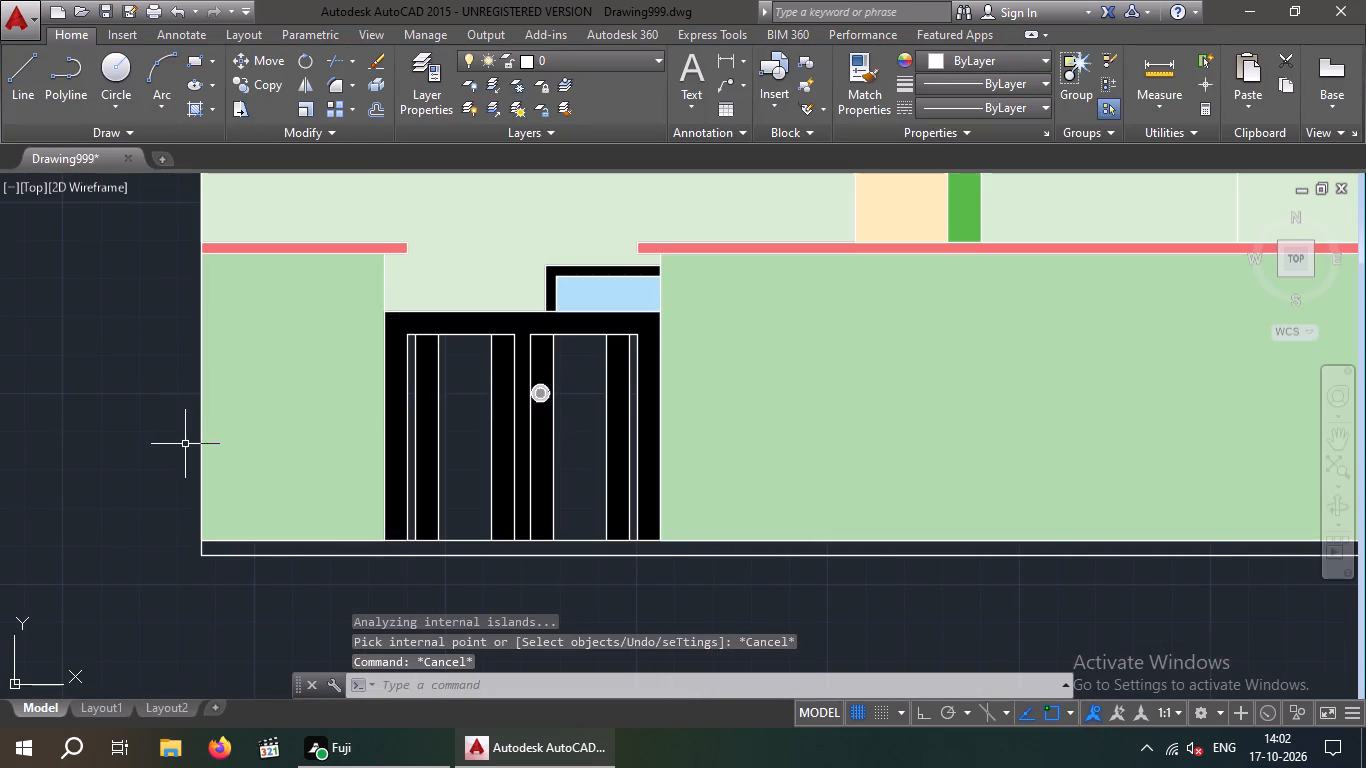
{"action": "middle_click_drag", "start_coordinate": [90, 417], "coordinate": [89, 449]}
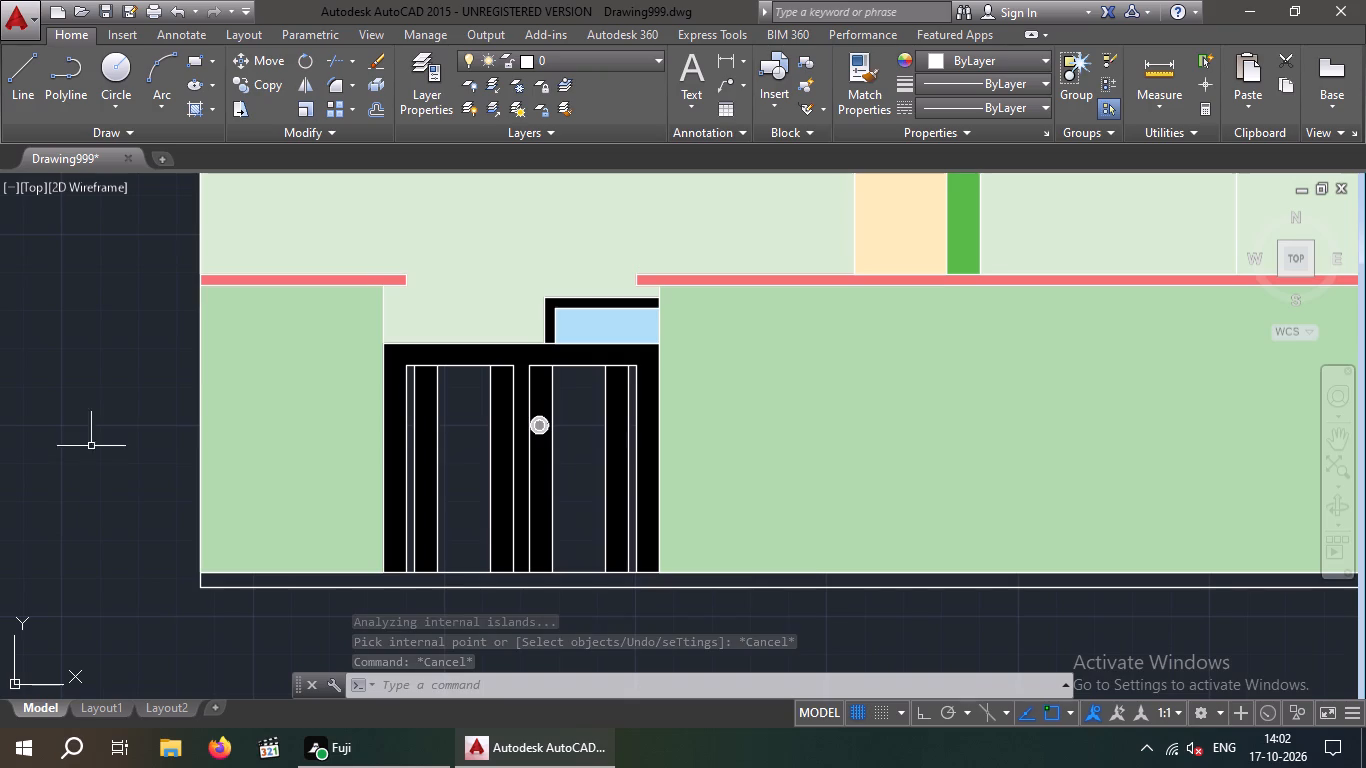
{"action": "key", "text": "Escape"}
{"action": "key", "text": "Escape"}
{"action": "left_click", "coordinate": [194, 106]}
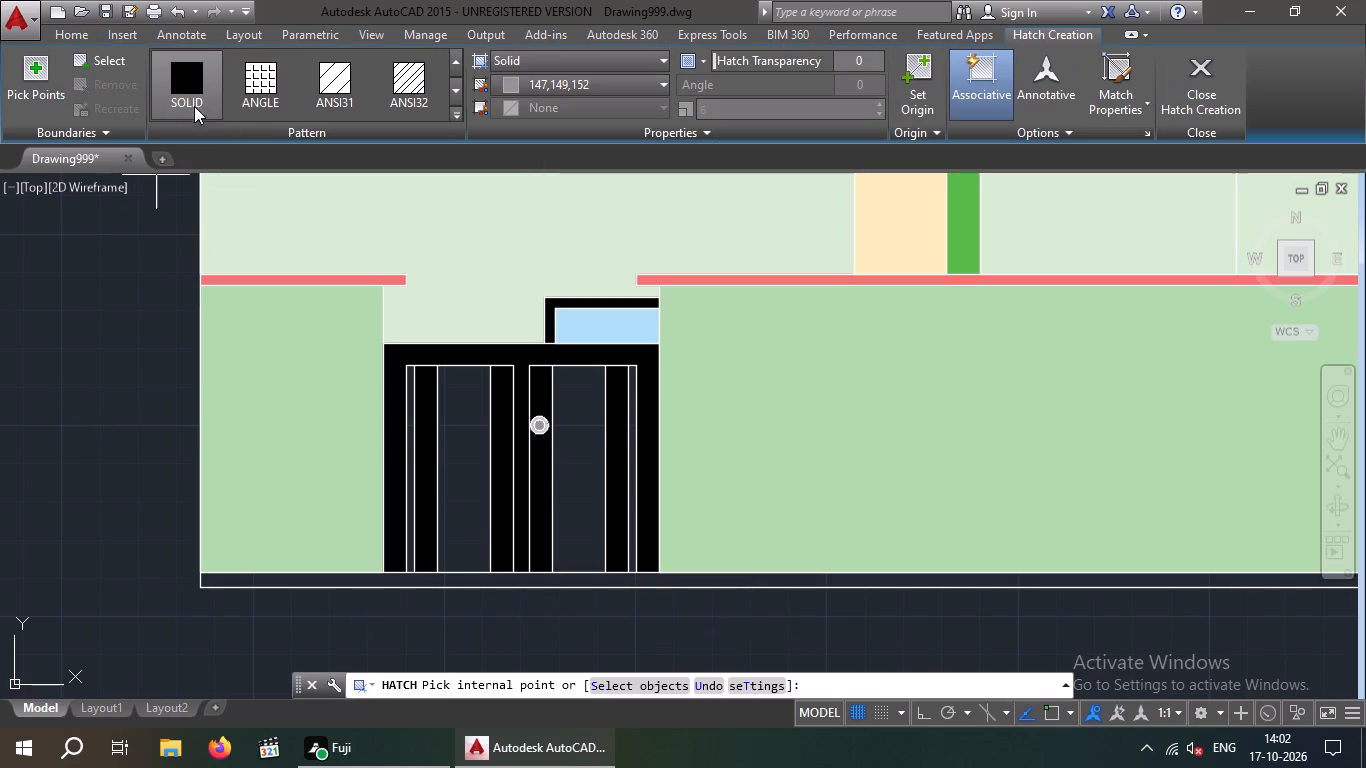
{"action": "left_click", "coordinate": [558, 85]}
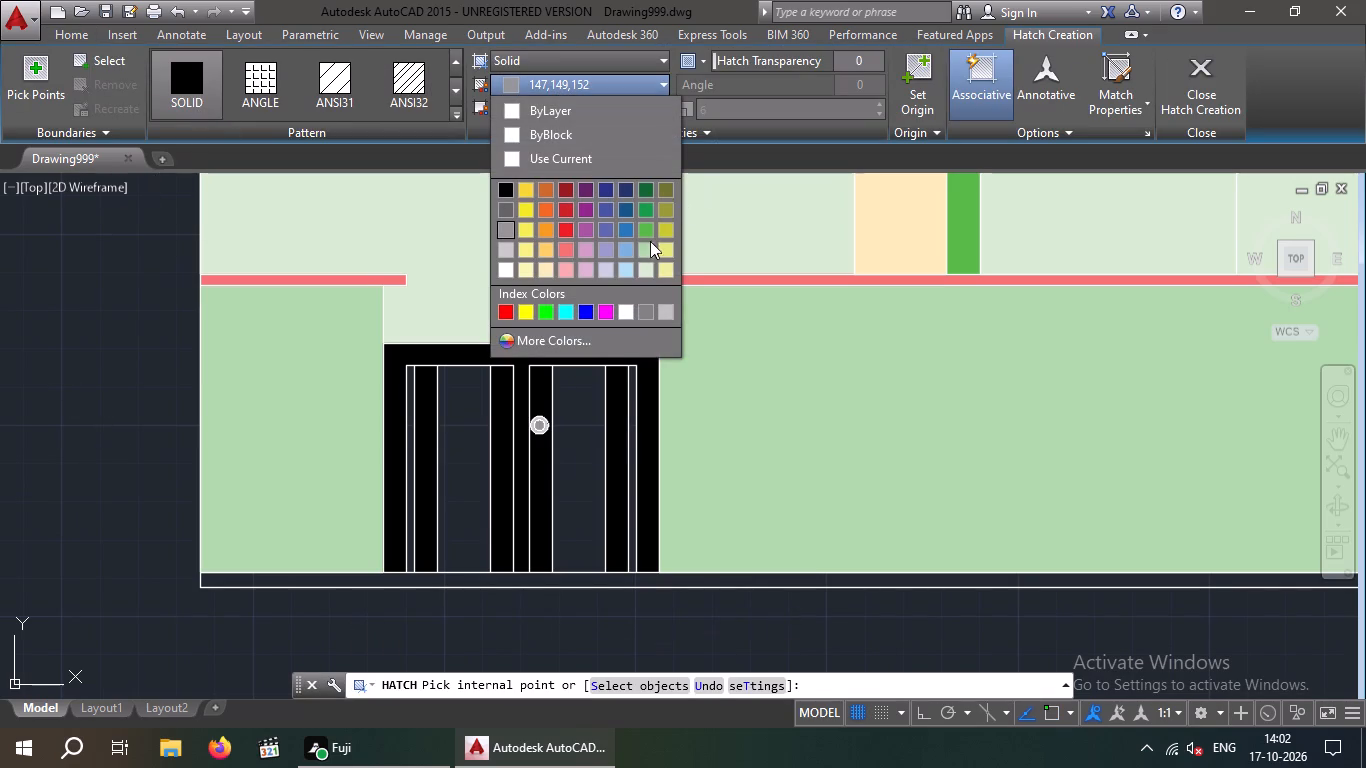
{"action": "left_click", "coordinate": [643, 271]}
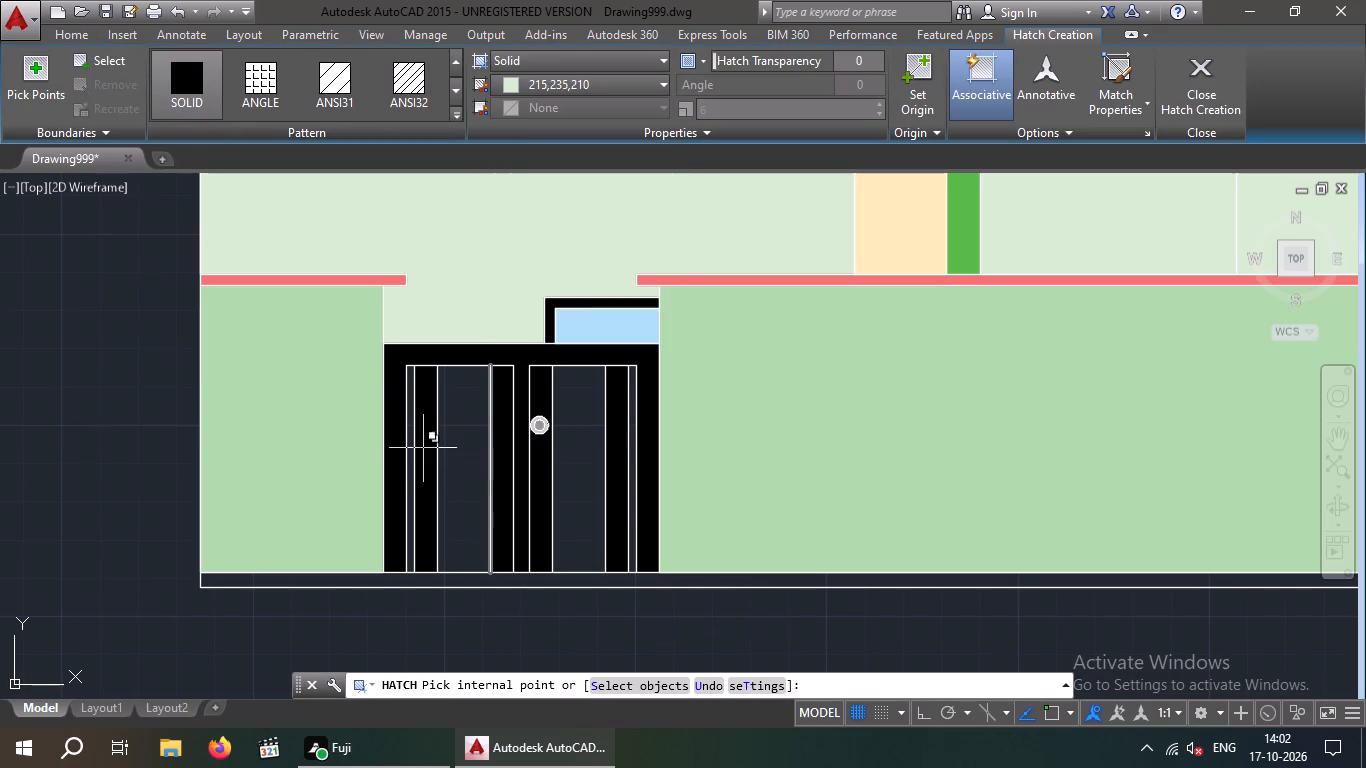
{"action": "scroll", "coordinate": [406, 441], "scroll_direction": "up", "scroll_amount": 4}
{"action": "left_click", "coordinate": [412, 440]}
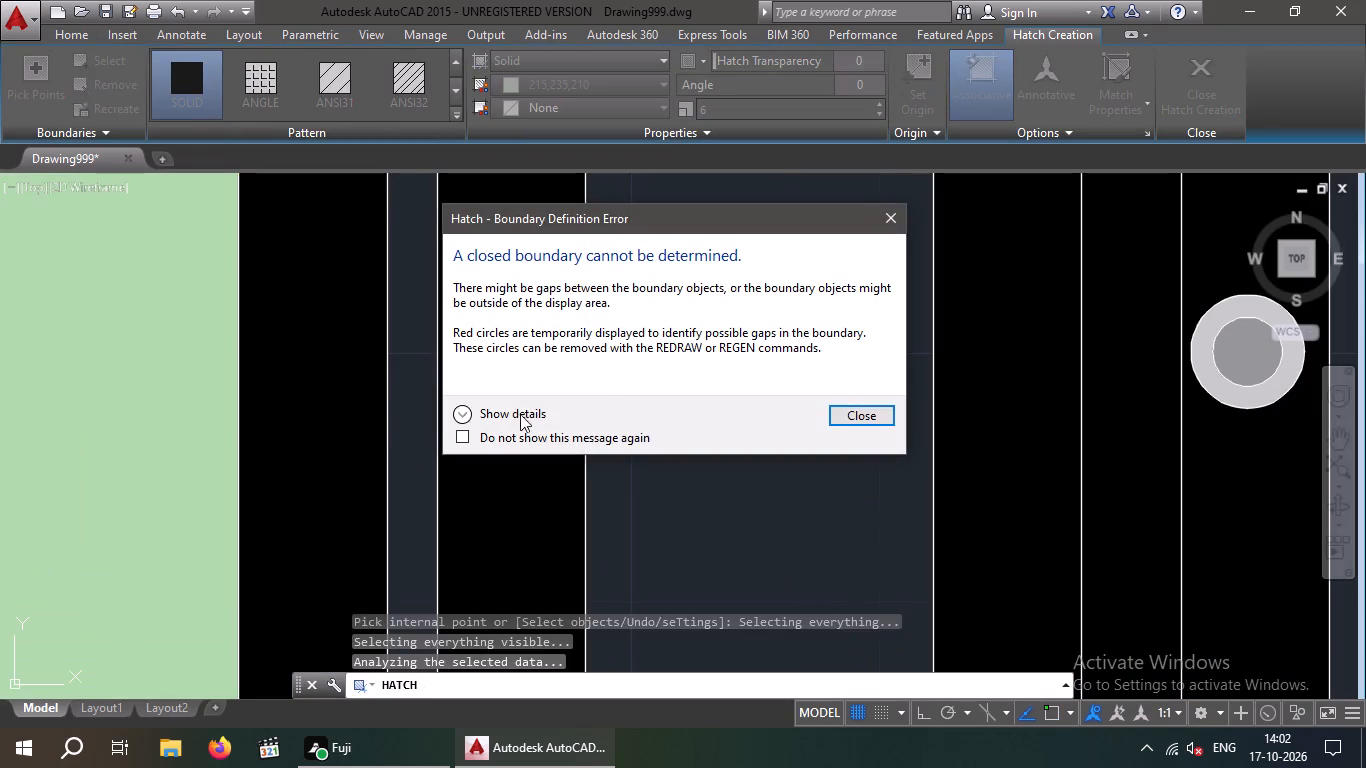
{"action": "scroll", "coordinate": [819, 251], "scroll_direction": "down", "scroll_amount": 2}
{"action": "left_click", "coordinate": [898, 216]}
{"action": "scroll", "coordinate": [628, 346], "scroll_direction": "down", "scroll_amount": 2}
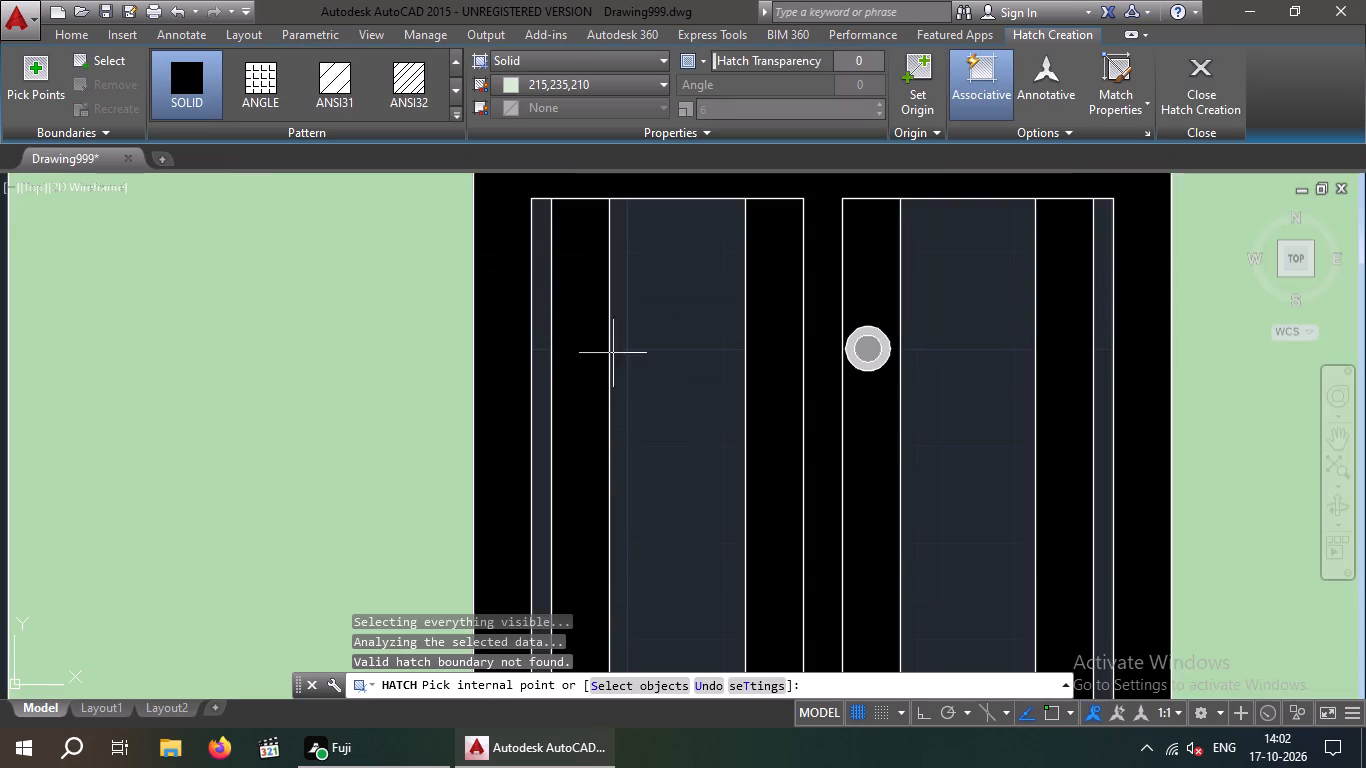
{"action": "middle_click_drag", "start_coordinate": [621, 361], "coordinate": [605, 327]}
{"action": "middle_click_drag", "start_coordinate": [611, 297], "coordinate": [609, 275]}
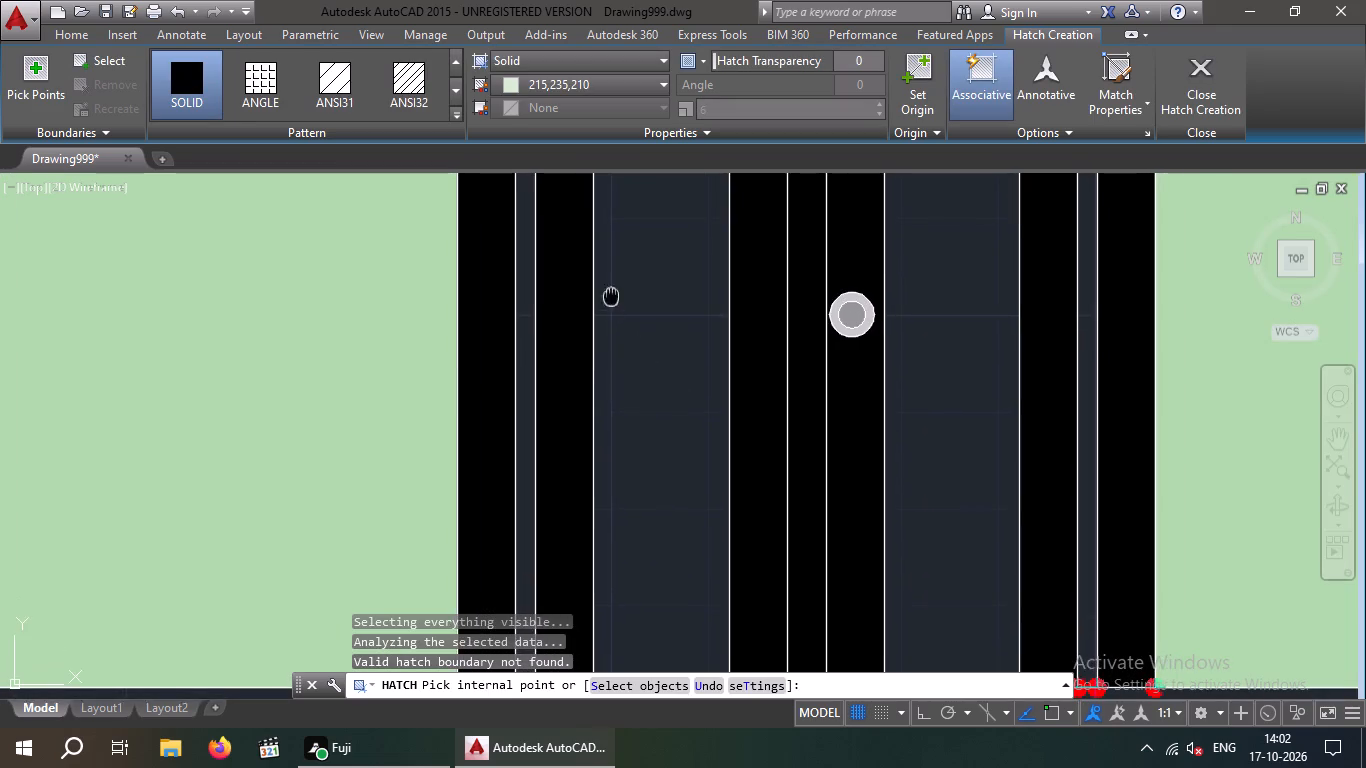
{"action": "middle_click_drag", "start_coordinate": [609, 275], "coordinate": [604, 218]}
{"action": "scroll", "coordinate": [629, 258], "scroll_direction": "down", "scroll_amount": 1}
{"action": "middle_click_drag", "start_coordinate": [630, 263], "coordinate": [626, 365]}
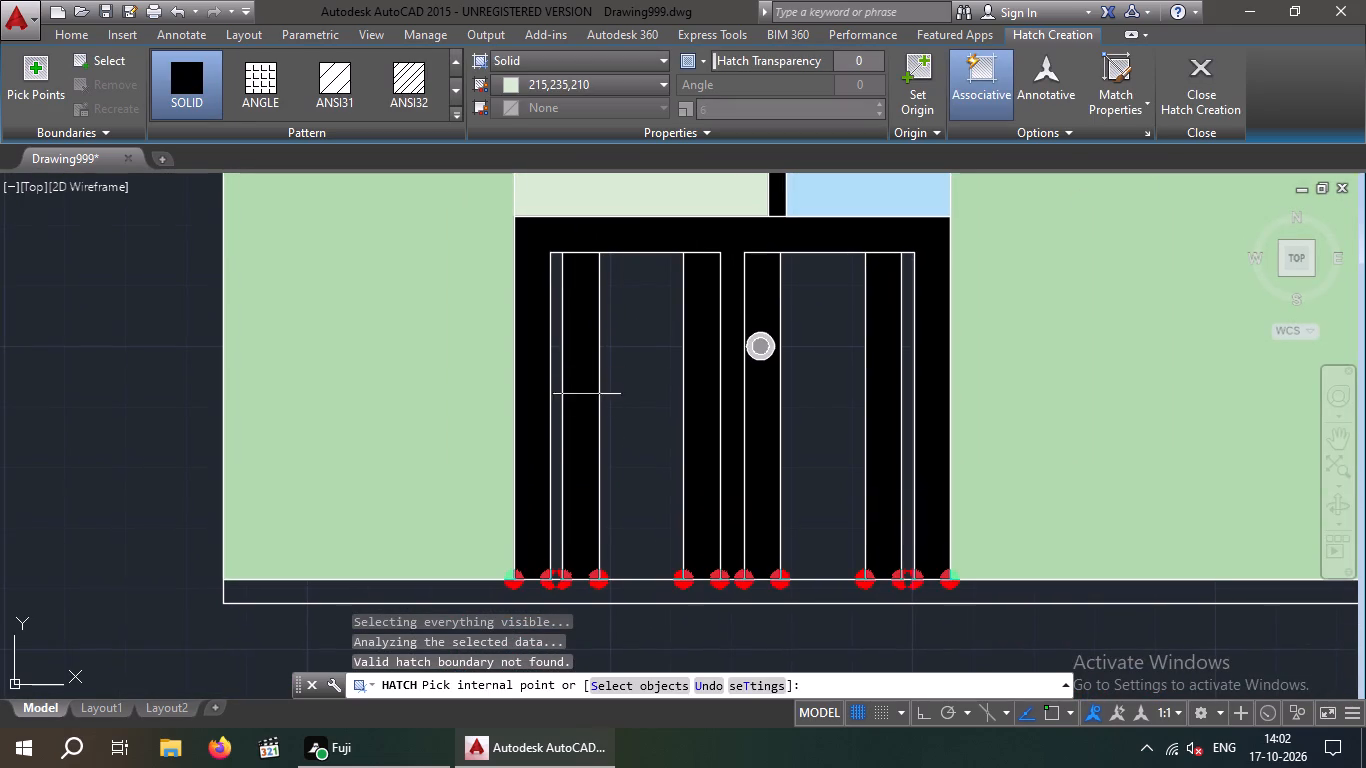
{"action": "left_click", "coordinate": [555, 419]}
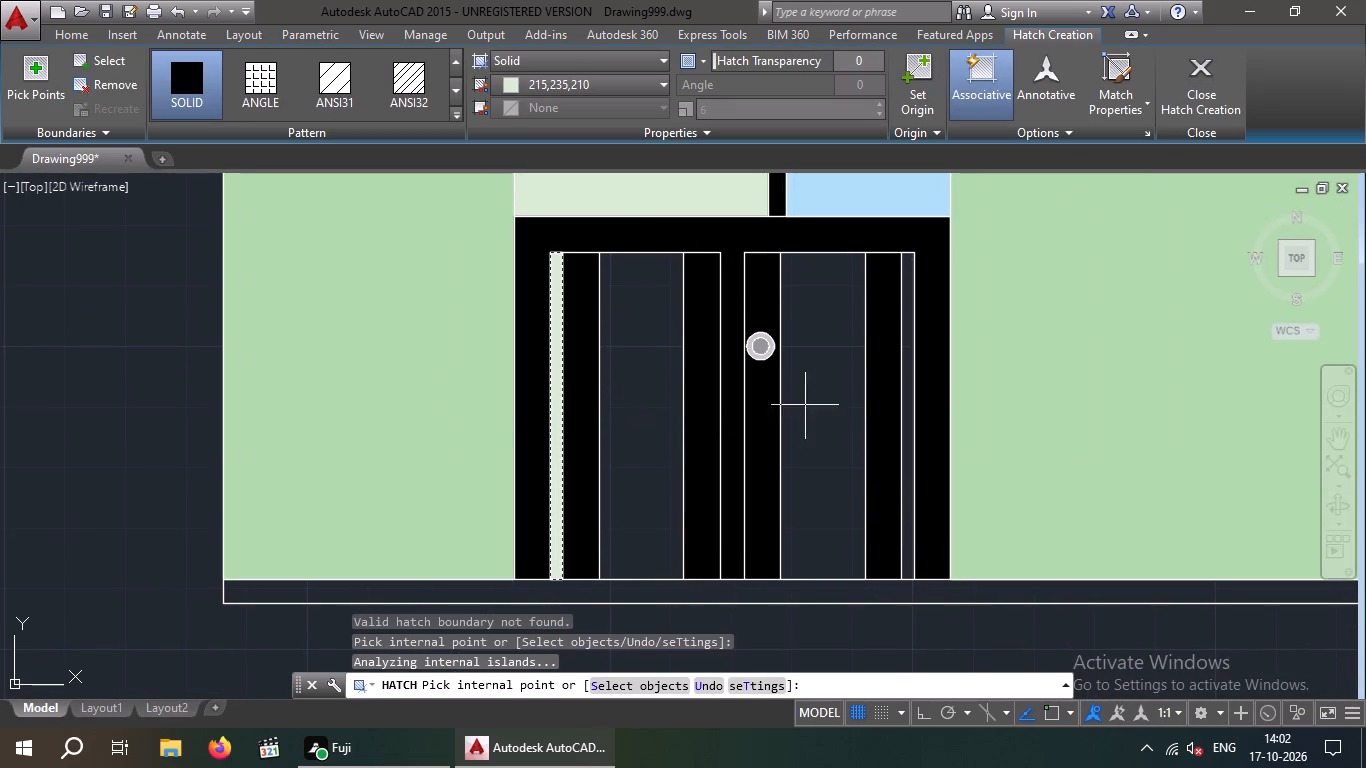
{"action": "left_click", "coordinate": [910, 401]}
{"action": "scroll", "coordinate": [3, 336], "scroll_direction": "down", "scroll_amount": 1}
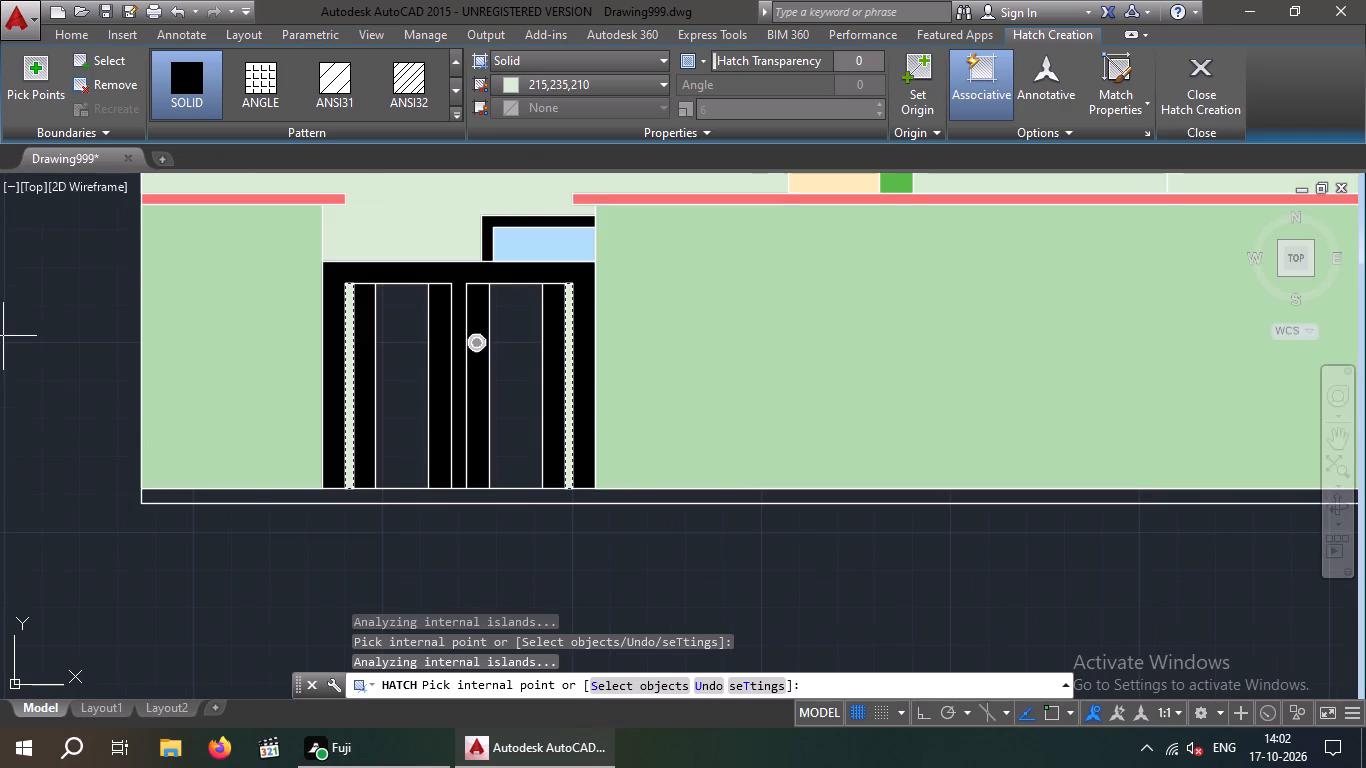
{"action": "key", "text": "Escape"}
{"action": "key", "text": "Escape"}
Examine the filled double-leaf door within the section view.
{"action": "scroll", "coordinate": [26, 363], "scroll_direction": "down", "scroll_amount": 2}
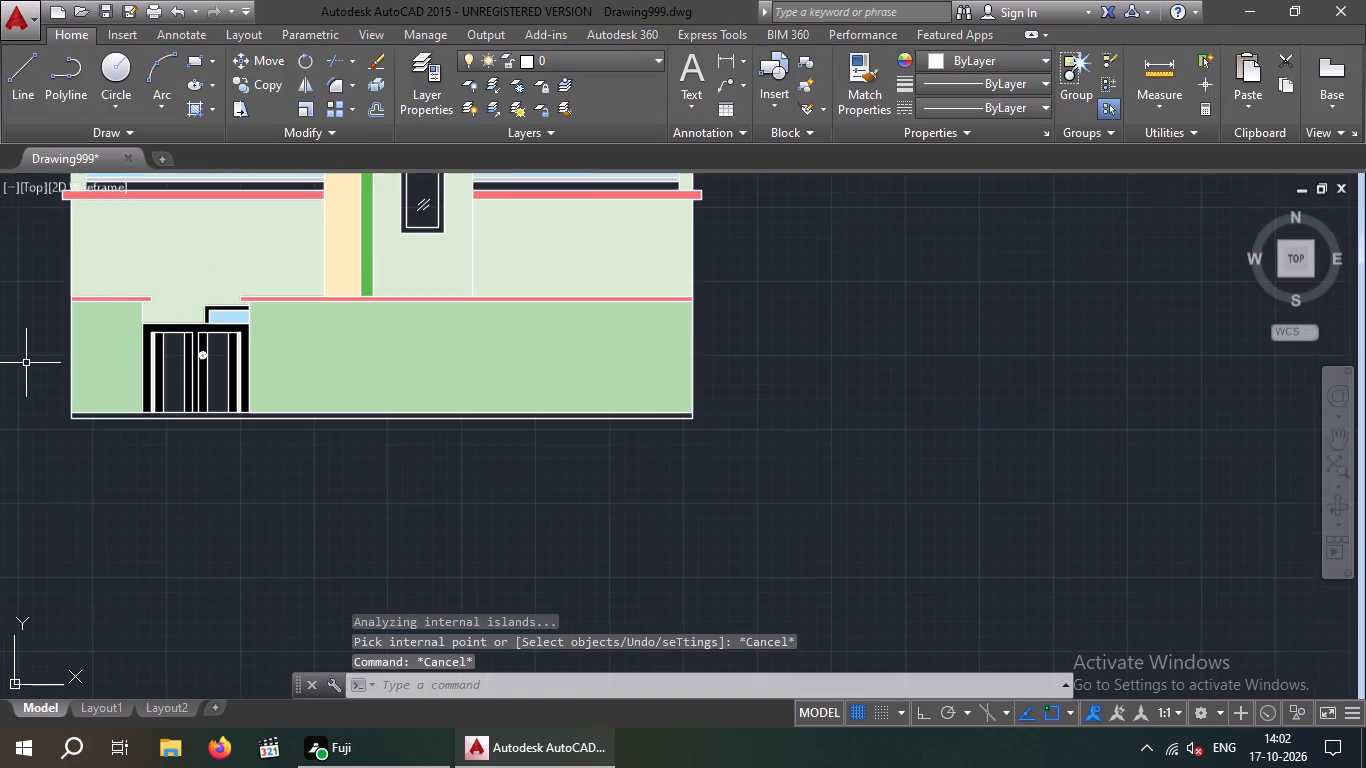
{"action": "middle_click_drag", "start_coordinate": [35, 383], "coordinate": [90, 474]}
{"action": "scroll", "coordinate": [243, 467], "scroll_direction": "up", "scroll_amount": 1}
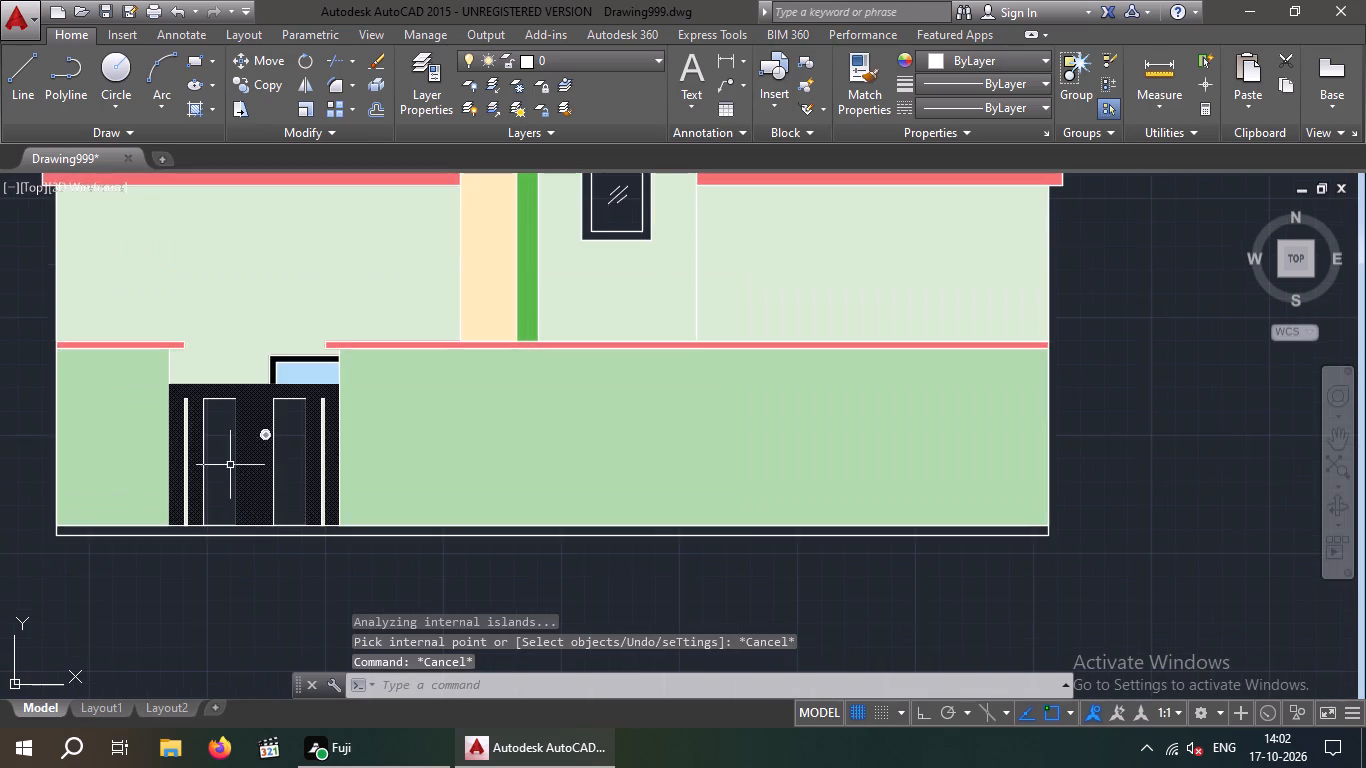
{"action": "scroll", "coordinate": [223, 465], "scroll_direction": "up", "scroll_amount": 1}
{"action": "middle_click_drag", "start_coordinate": [234, 468], "coordinate": [337, 509]}
{"action": "middle_click_drag", "start_coordinate": [323, 476], "coordinate": [357, 429]}
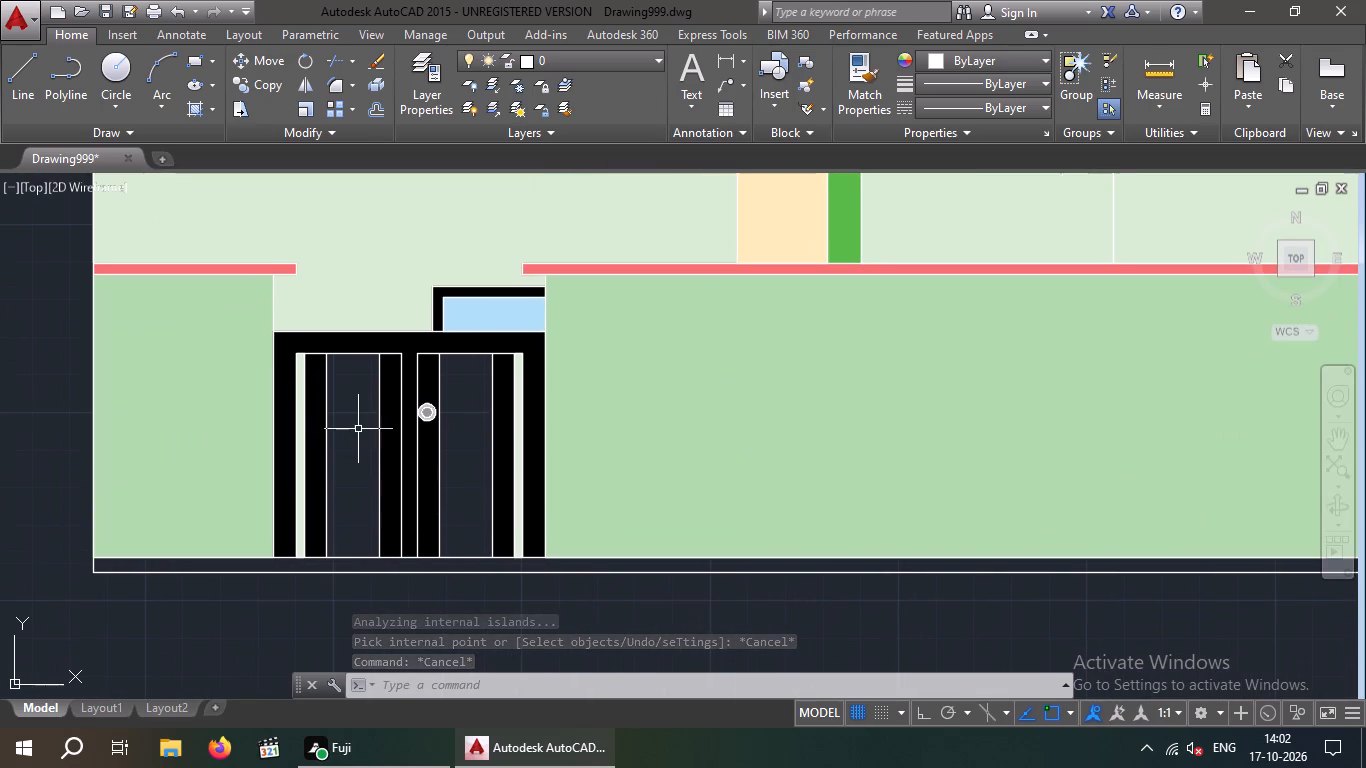
{"action": "scroll", "coordinate": [351, 427], "scroll_direction": "down", "scroll_amount": 1}
{"action": "scroll", "coordinate": [348, 426], "scroll_direction": "up", "scroll_amount": 1}
{"action": "middle_click_drag", "start_coordinate": [348, 425], "coordinate": [348, 424]}
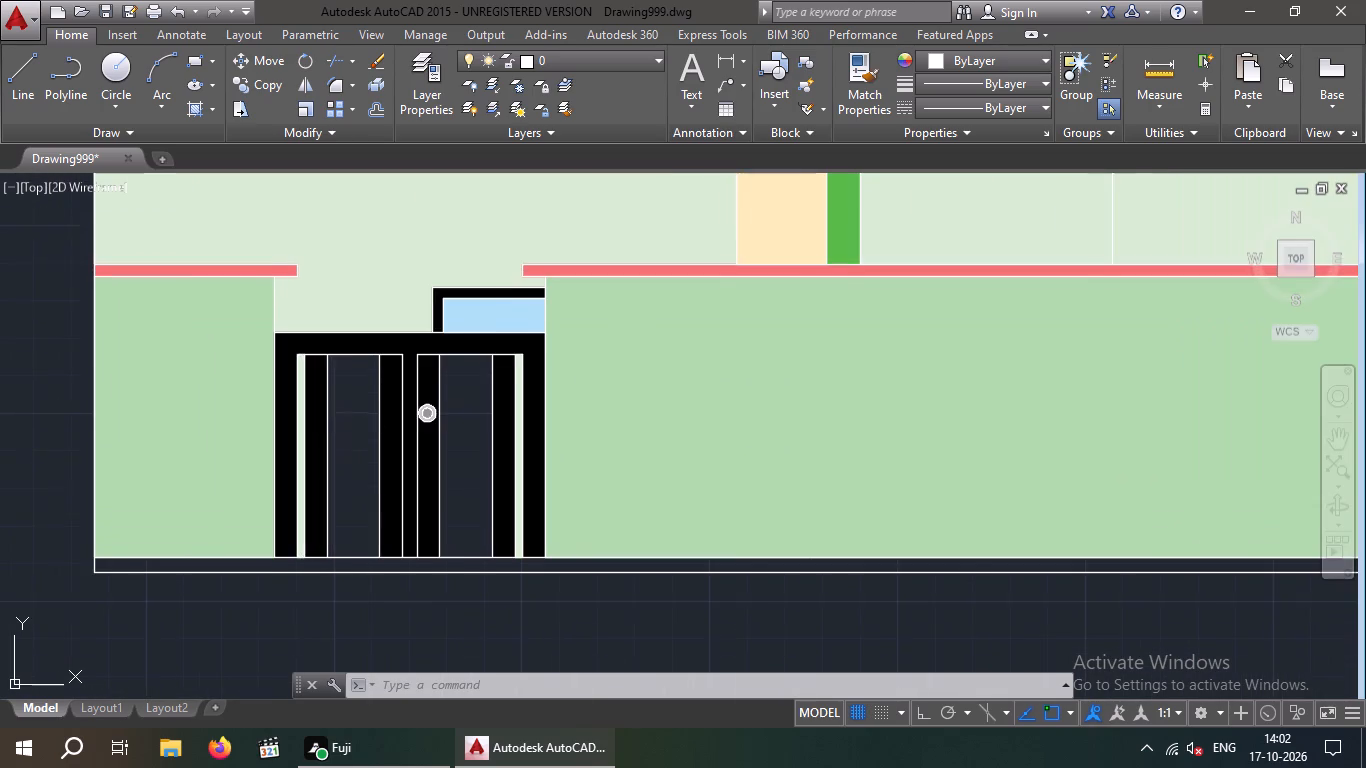
{"action": "middle_click_drag", "start_coordinate": [348, 424], "coordinate": [351, 410]}
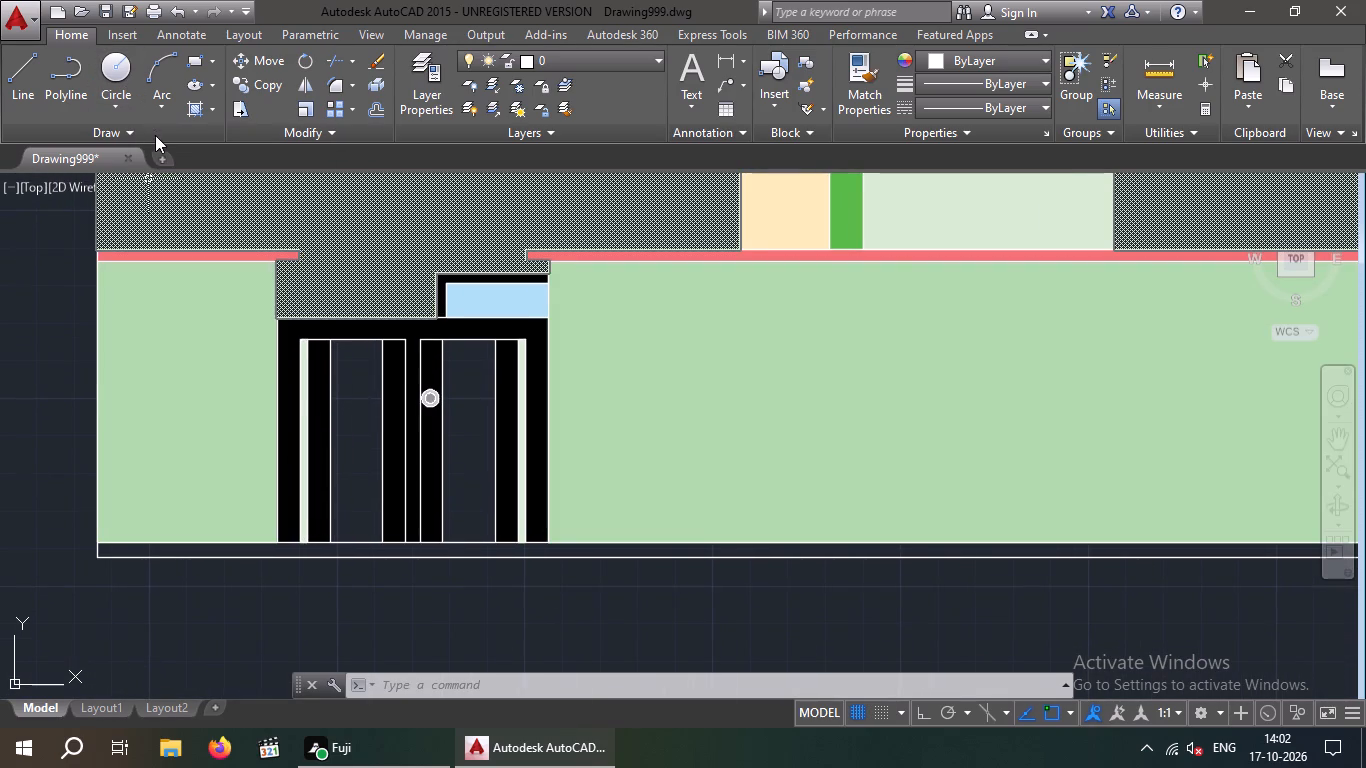
Save the drawing.
{"action": "key", "text": "ctrl+s"}
{"action": "key", "text": "ctrl+s"}
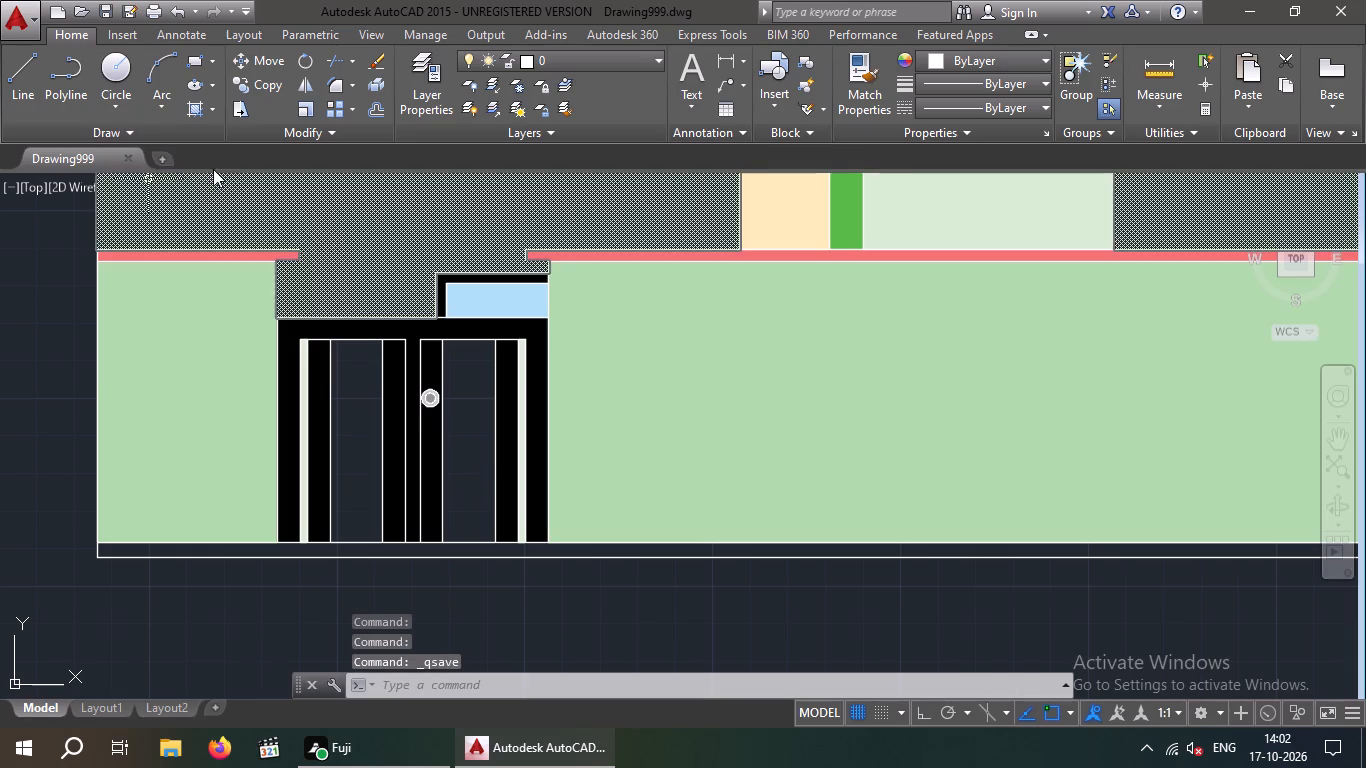
Draw a vertical line from the midpoint of the left leaf's top edge down to the door's base line.
{"action": "scroll", "coordinate": [440, 440], "scroll_direction": "down", "scroll_amount": 1}
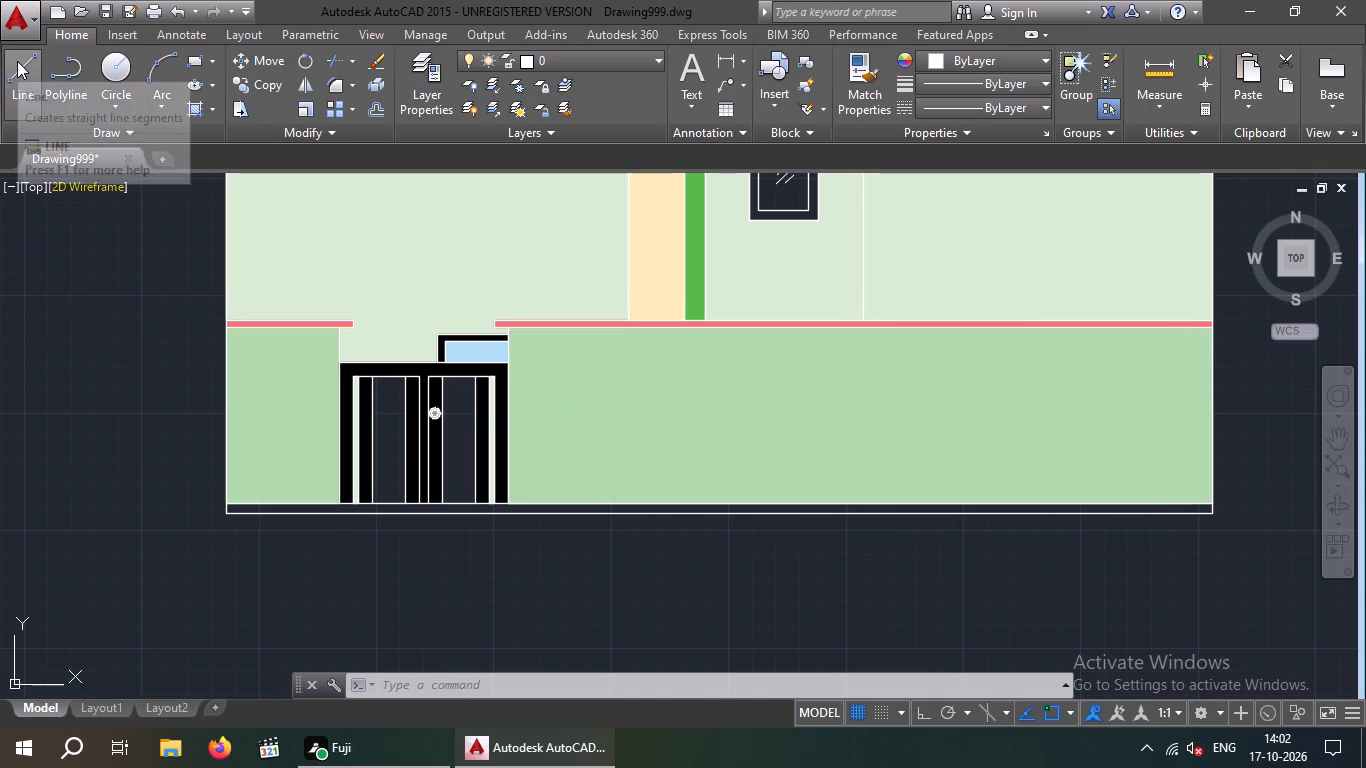
{"action": "left_click", "coordinate": [19, 63]}
{"action": "scroll", "coordinate": [383, 422], "scroll_direction": "up", "scroll_amount": 1}
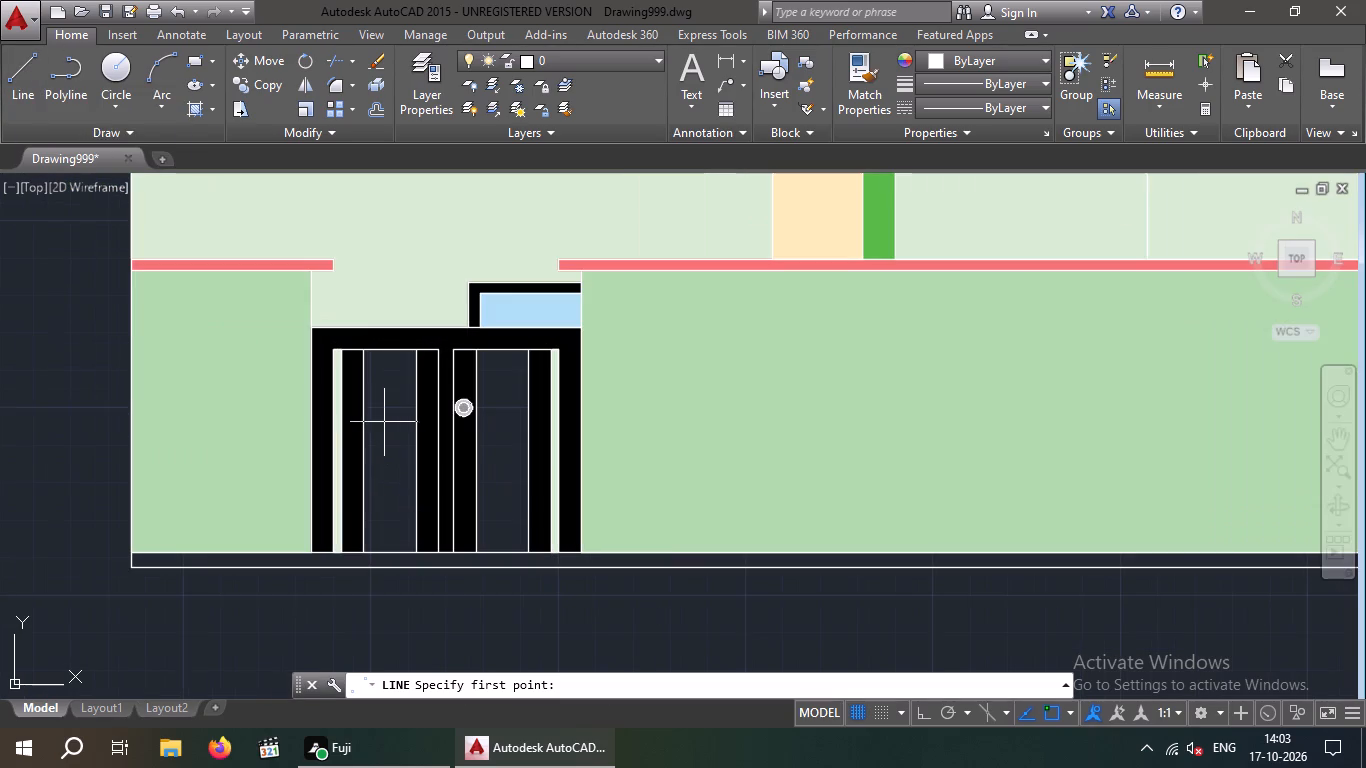
{"action": "scroll", "coordinate": [382, 372], "scroll_direction": "up", "scroll_amount": 1}
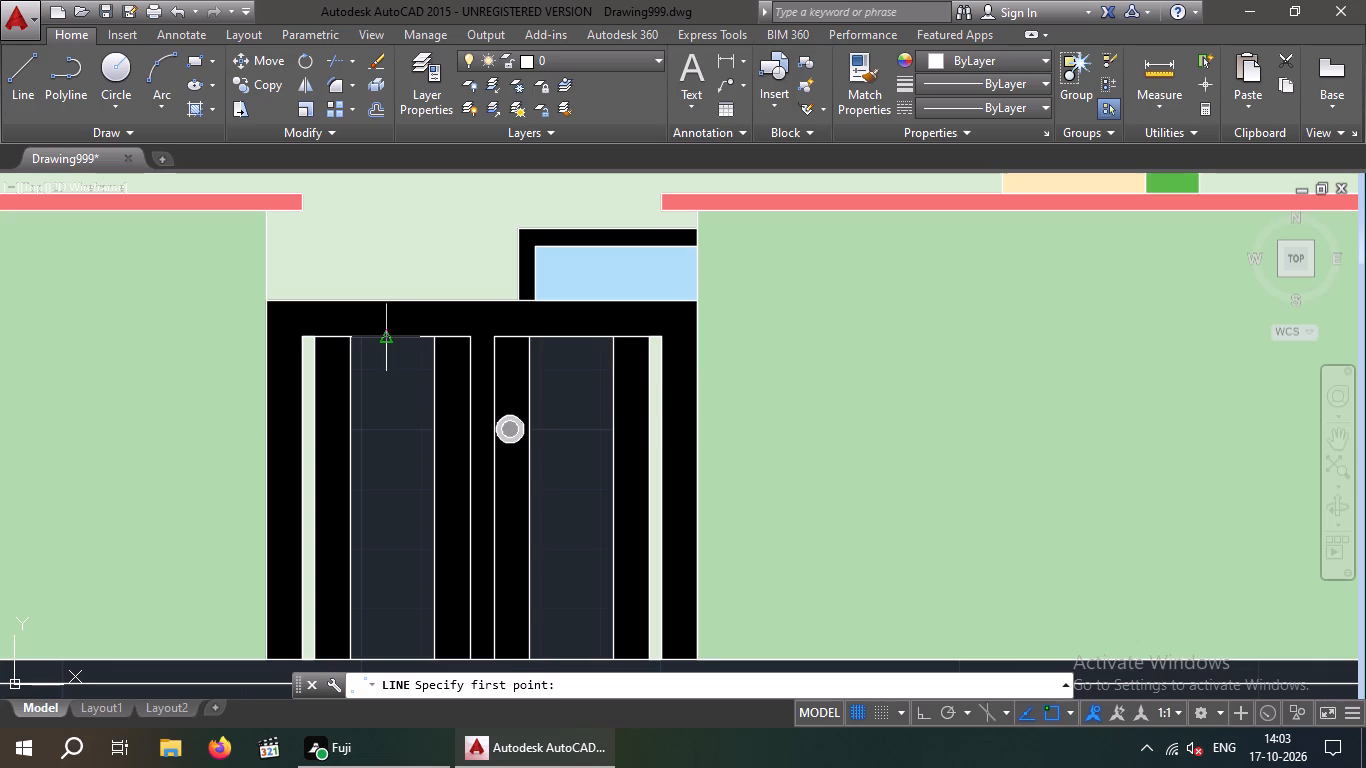
{"action": "left_click_drag", "start_coordinate": [388, 337], "coordinate": [377, 395]}
{"action": "middle_click_drag", "start_coordinate": [383, 621], "coordinate": [383, 570]}
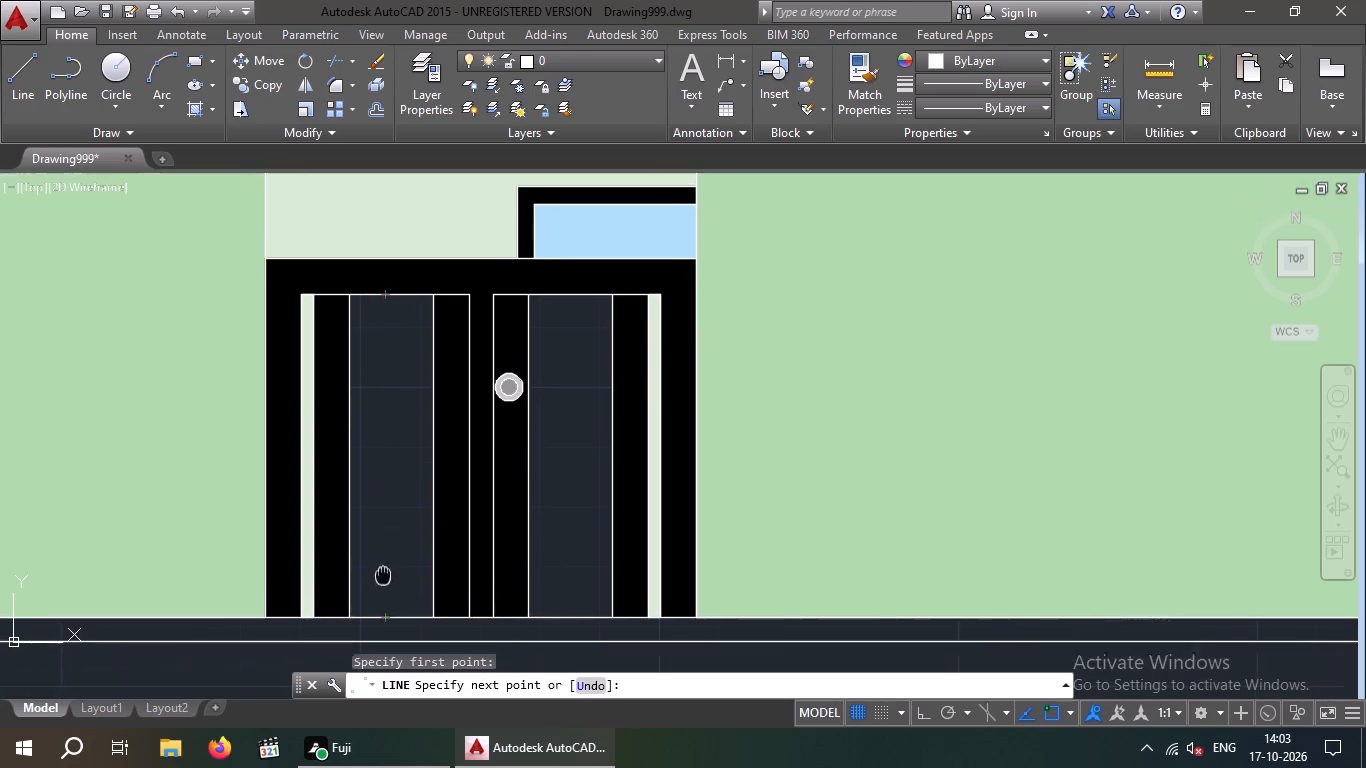
{"action": "middle_click_drag", "start_coordinate": [383, 570], "coordinate": [385, 556]}
{"action": "left_click", "coordinate": [387, 597]}
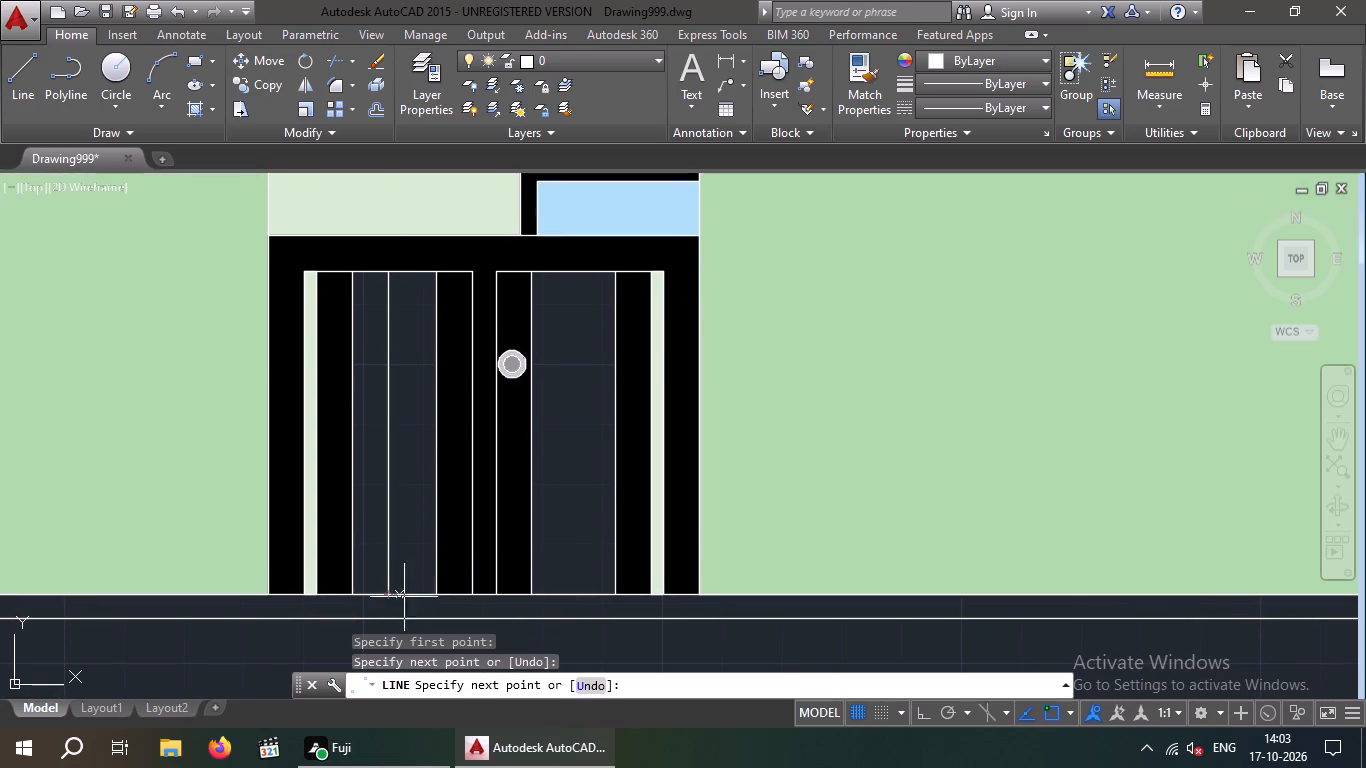
{"action": "key", "text": "space"}
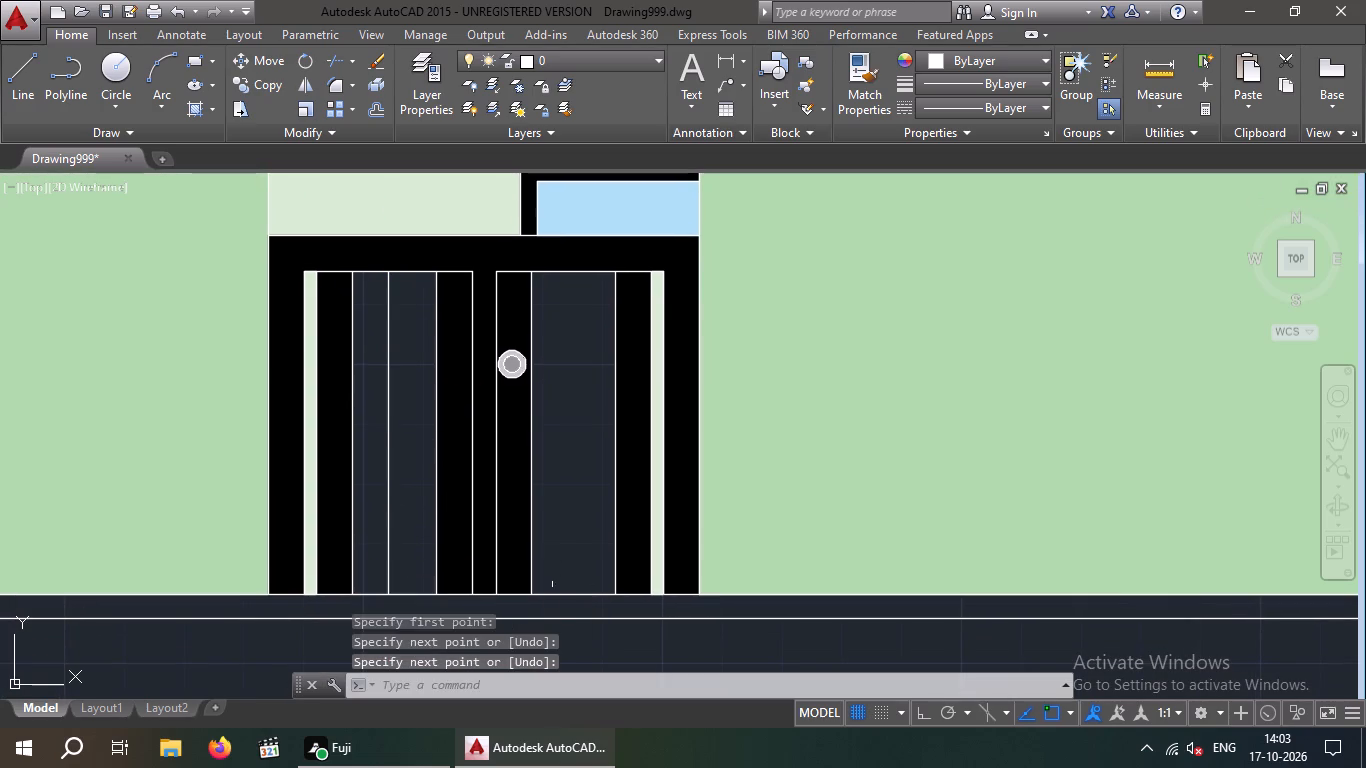
Draw a vertical line from the midpoint of the right leaf's top edge down to the door's base line.
{"action": "key", "text": "space"}
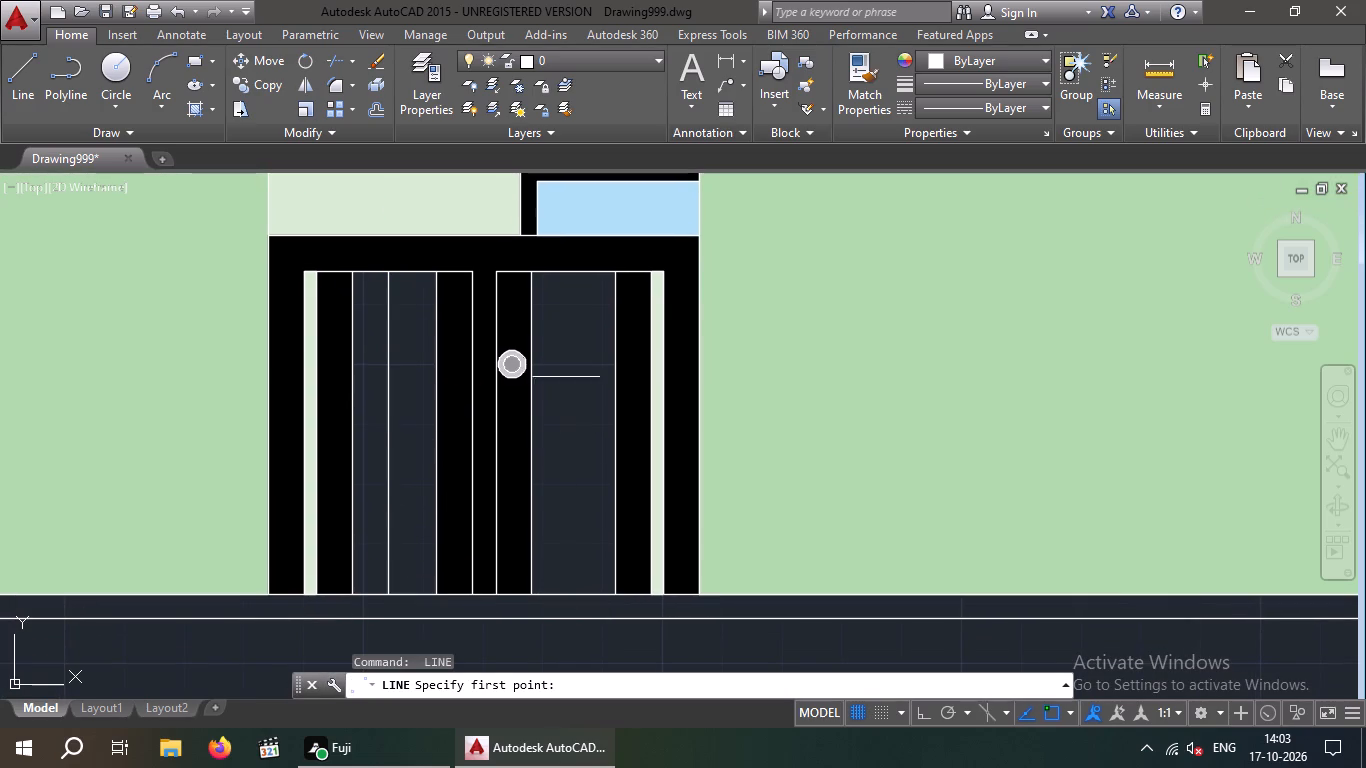
{"action": "left_click", "coordinate": [576, 273]}
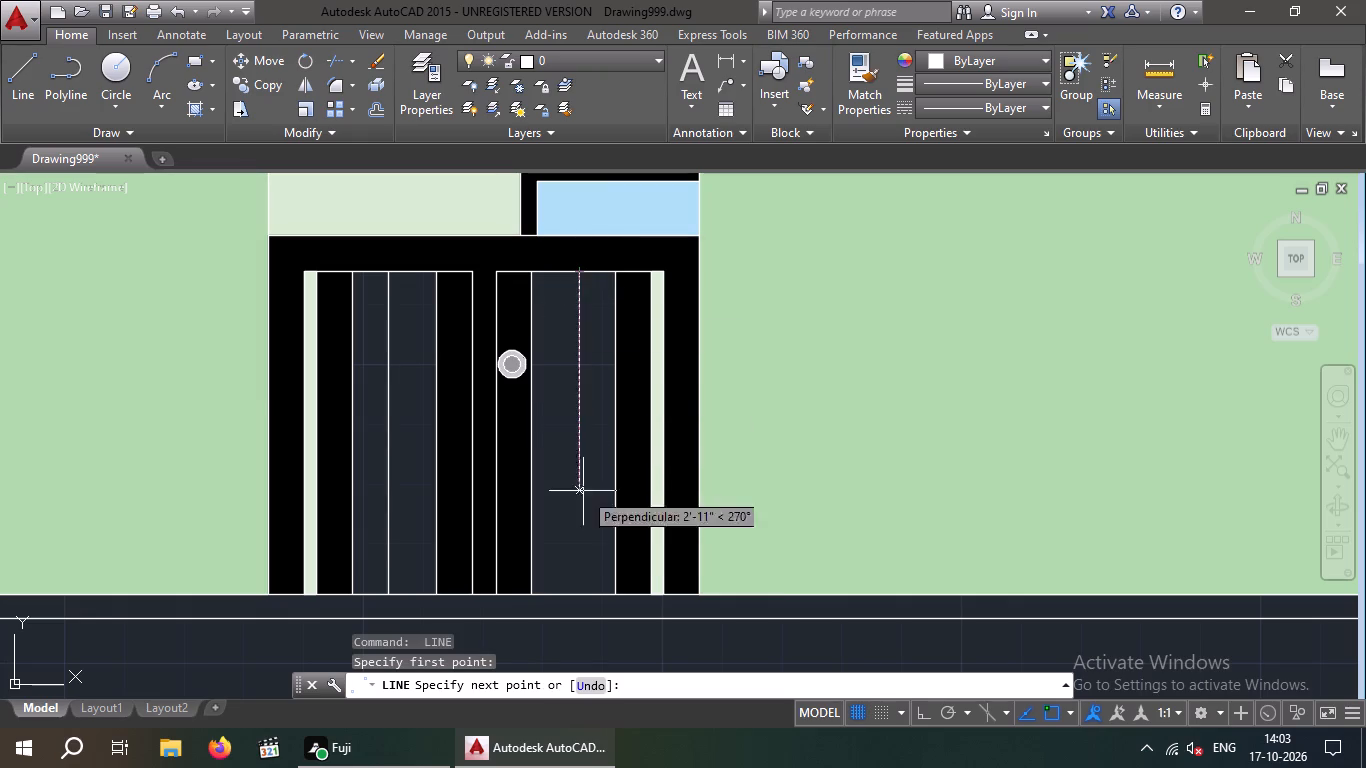
{"action": "left_click", "coordinate": [580, 593]}
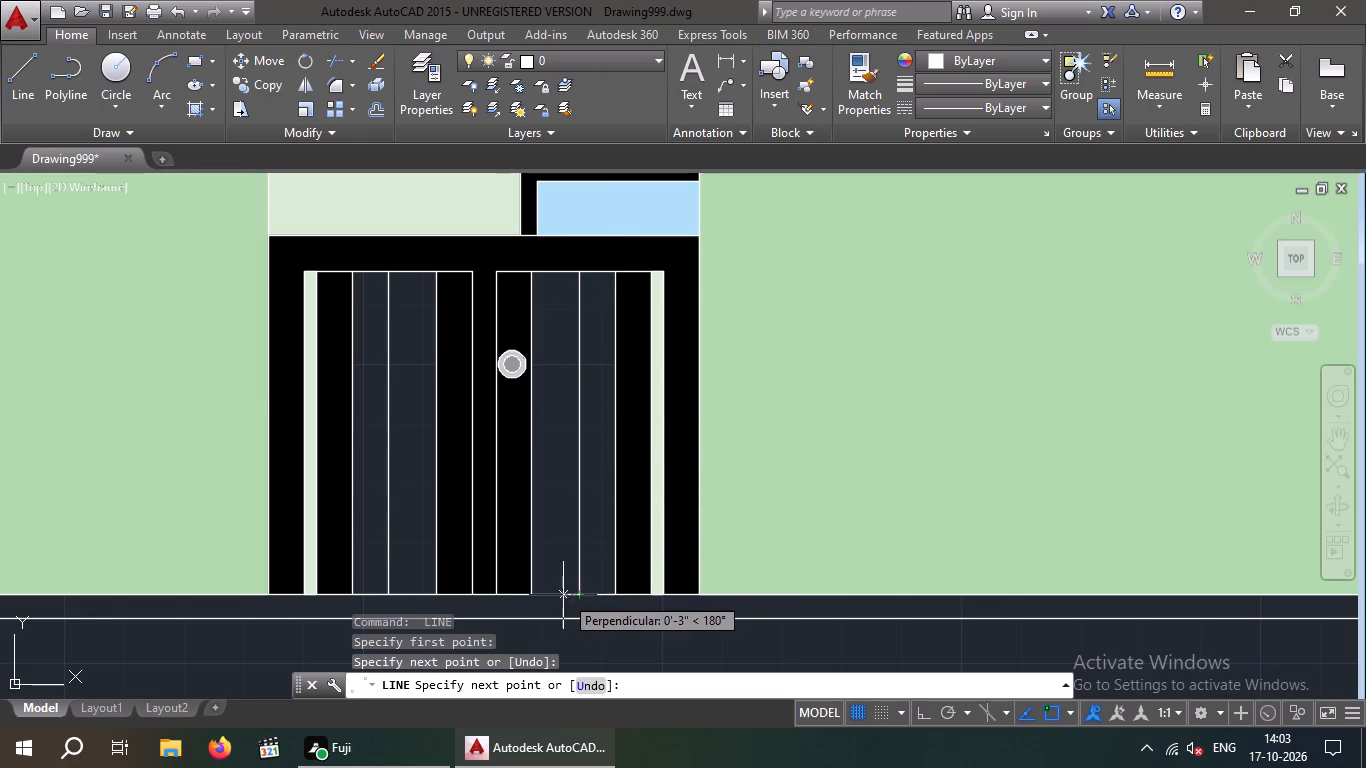
{"action": "key", "text": "space"}
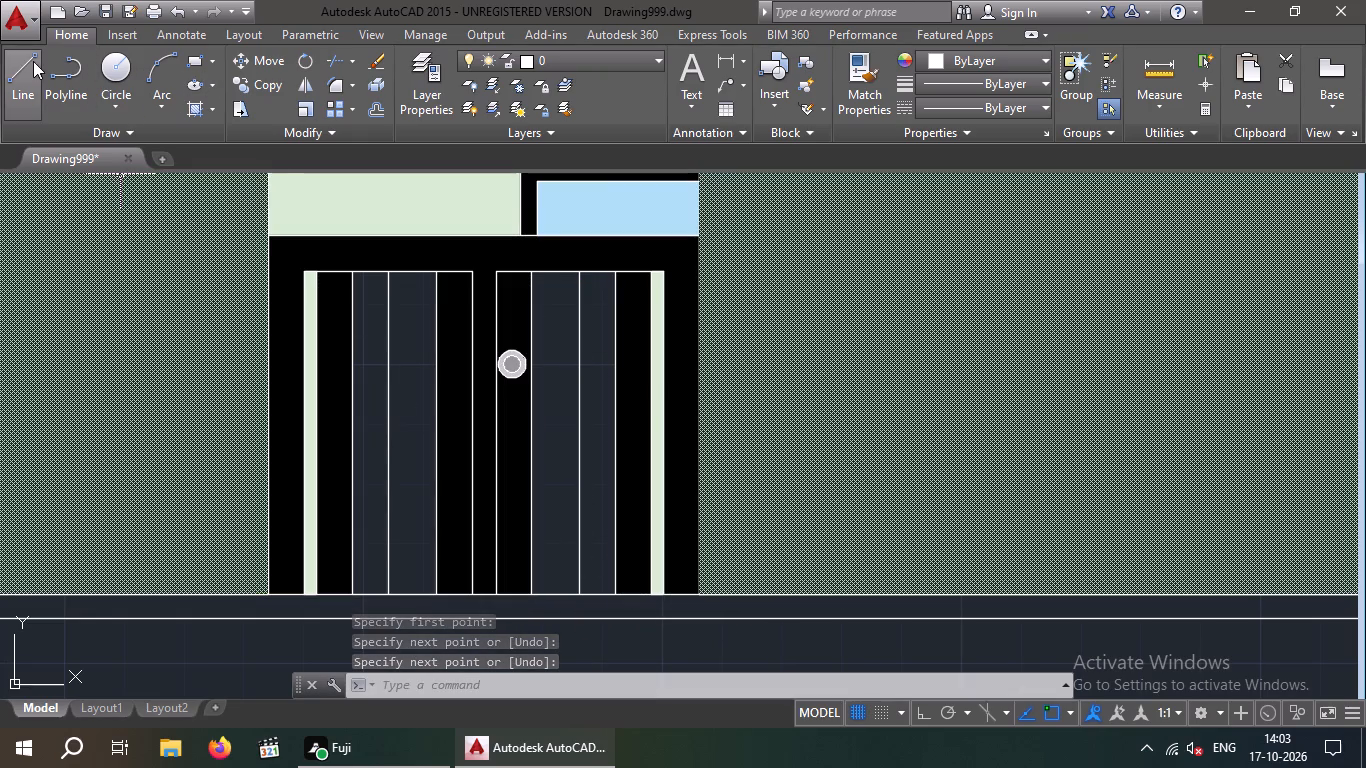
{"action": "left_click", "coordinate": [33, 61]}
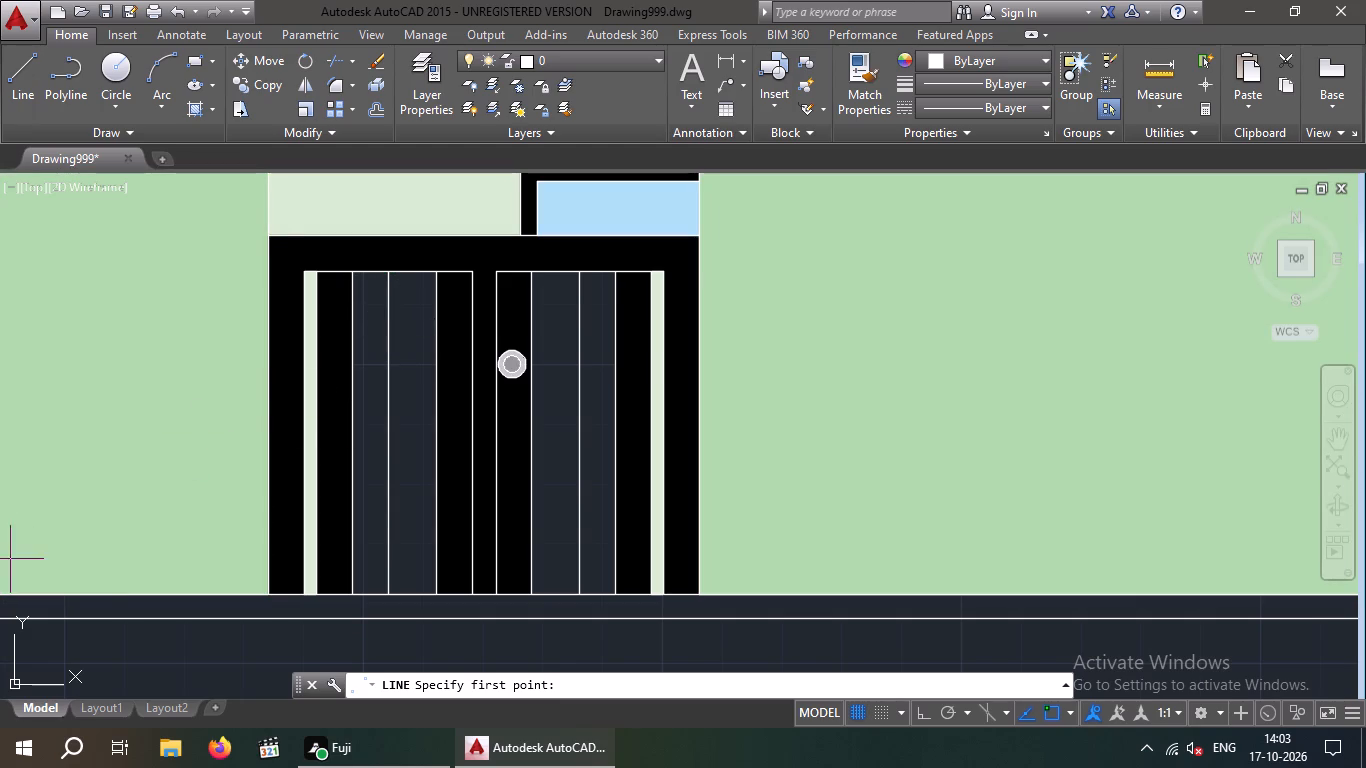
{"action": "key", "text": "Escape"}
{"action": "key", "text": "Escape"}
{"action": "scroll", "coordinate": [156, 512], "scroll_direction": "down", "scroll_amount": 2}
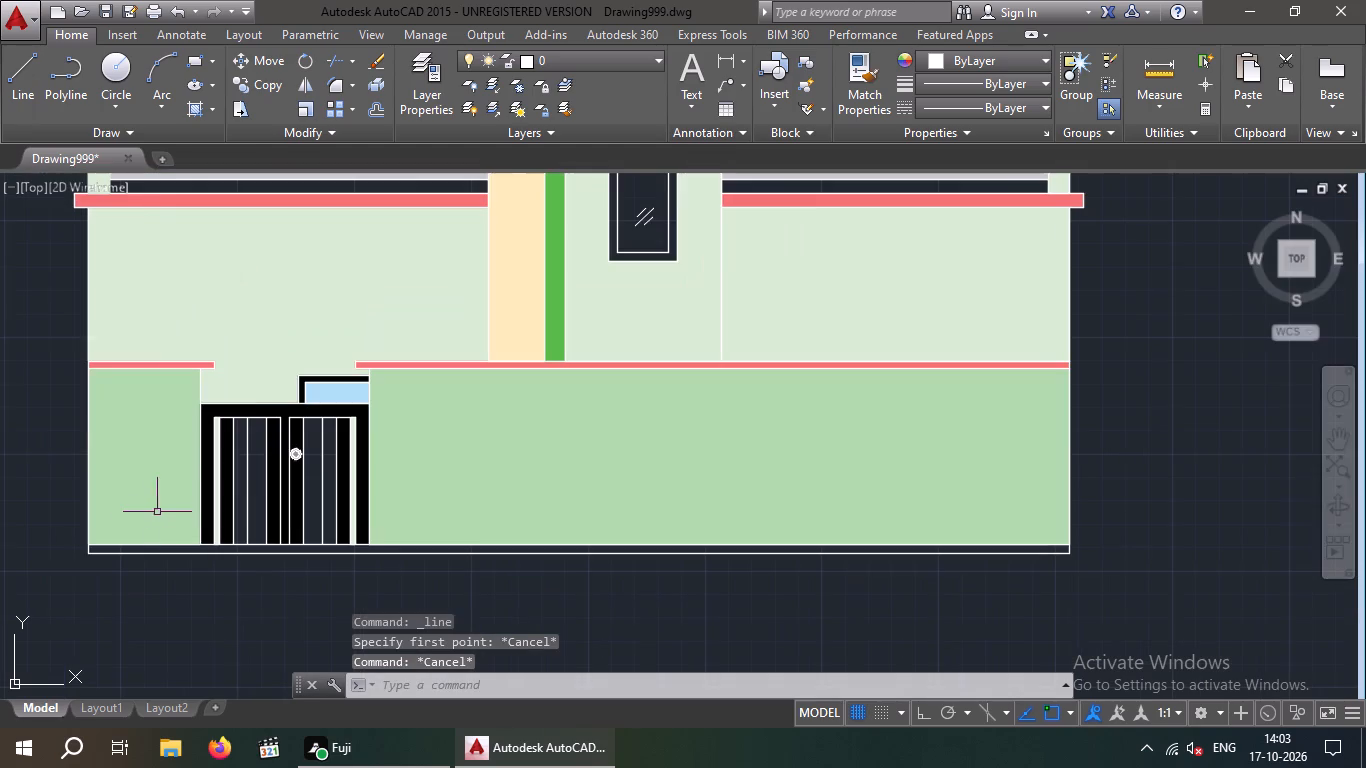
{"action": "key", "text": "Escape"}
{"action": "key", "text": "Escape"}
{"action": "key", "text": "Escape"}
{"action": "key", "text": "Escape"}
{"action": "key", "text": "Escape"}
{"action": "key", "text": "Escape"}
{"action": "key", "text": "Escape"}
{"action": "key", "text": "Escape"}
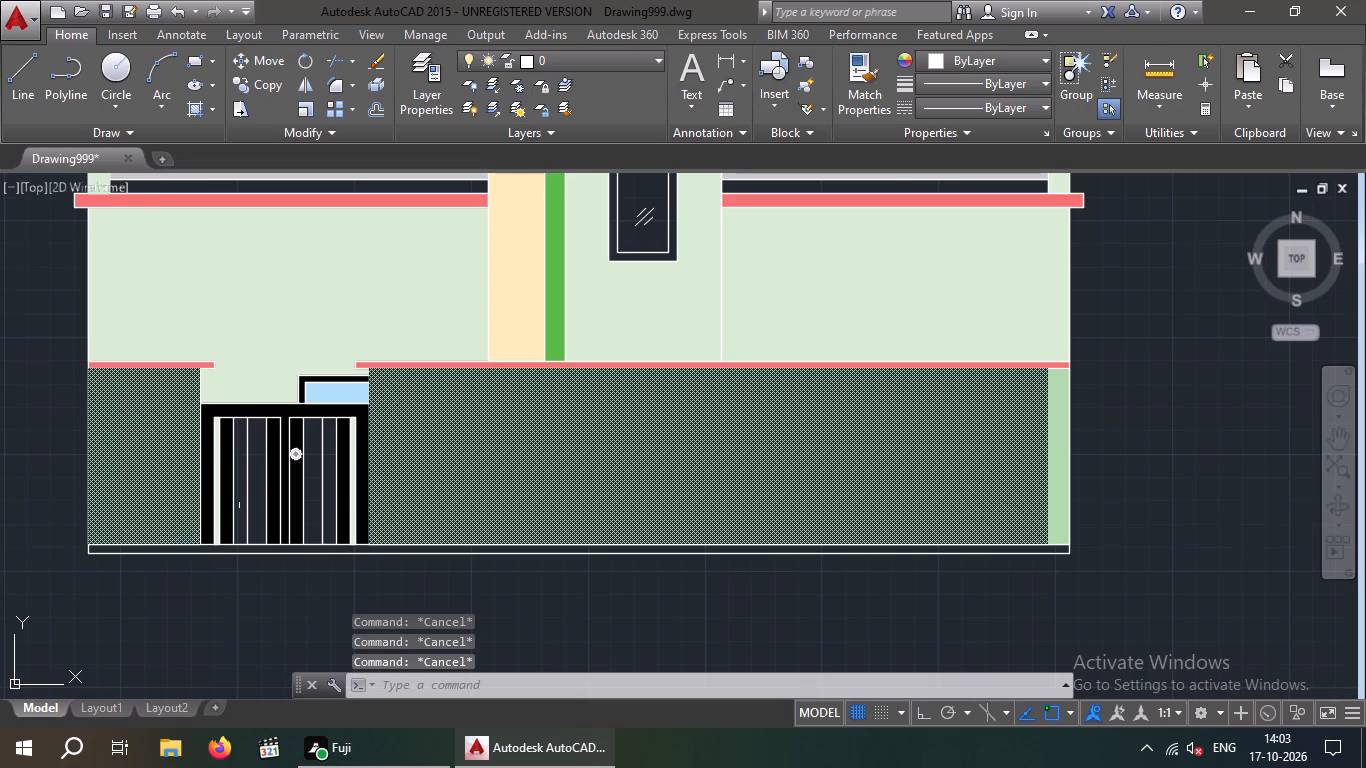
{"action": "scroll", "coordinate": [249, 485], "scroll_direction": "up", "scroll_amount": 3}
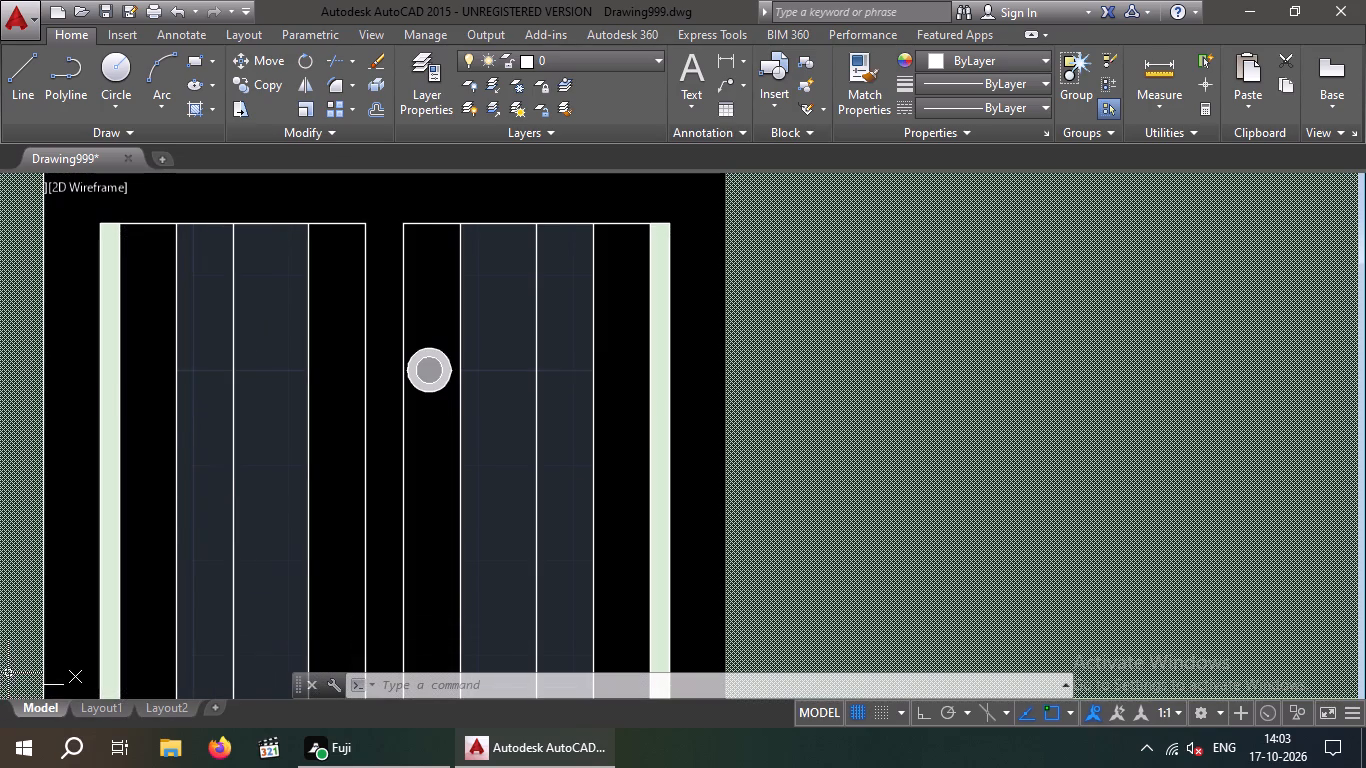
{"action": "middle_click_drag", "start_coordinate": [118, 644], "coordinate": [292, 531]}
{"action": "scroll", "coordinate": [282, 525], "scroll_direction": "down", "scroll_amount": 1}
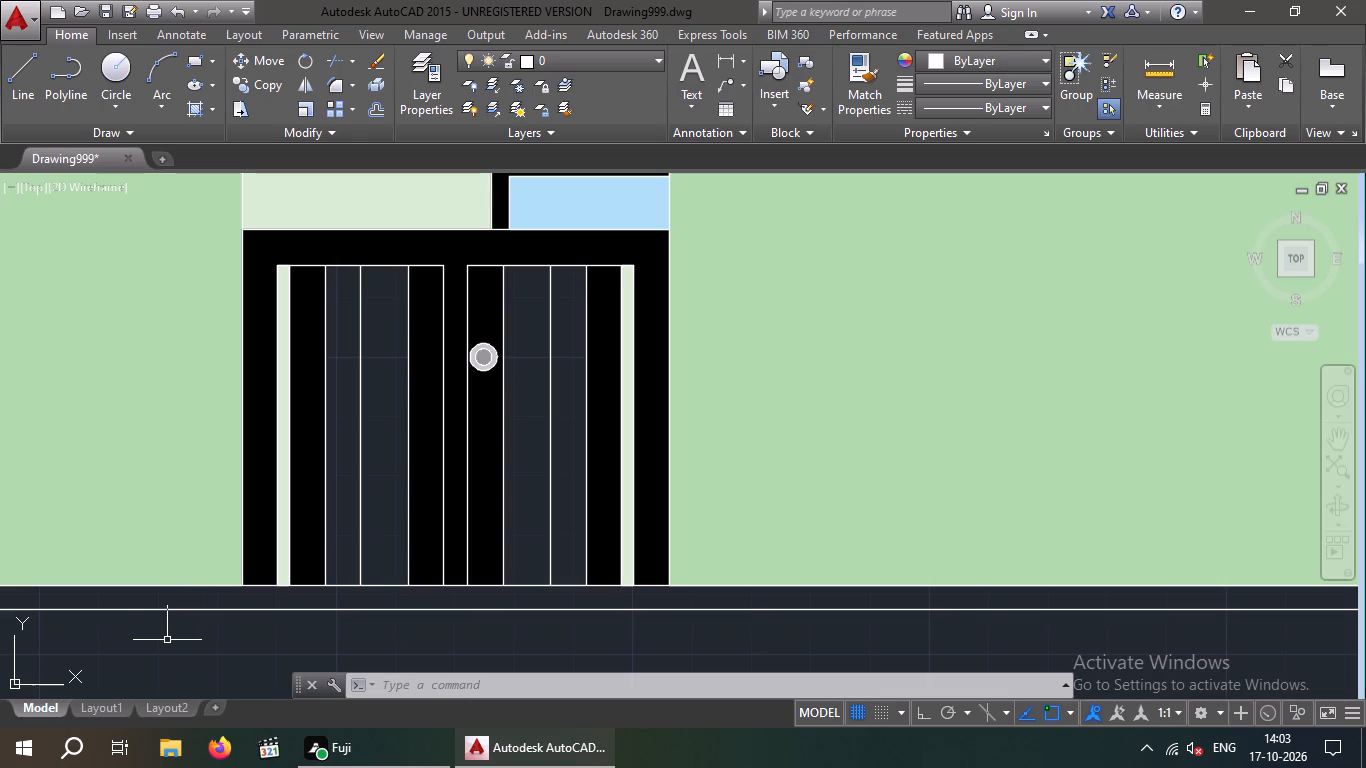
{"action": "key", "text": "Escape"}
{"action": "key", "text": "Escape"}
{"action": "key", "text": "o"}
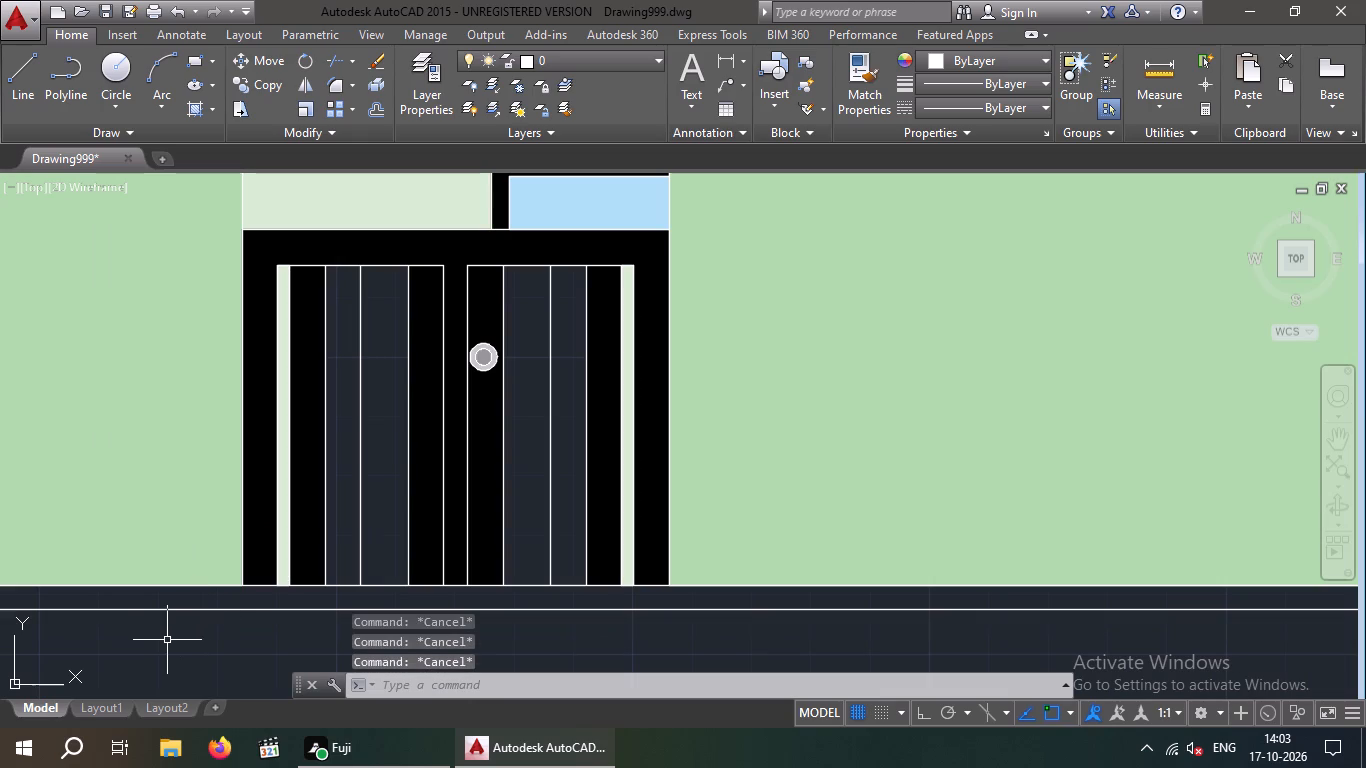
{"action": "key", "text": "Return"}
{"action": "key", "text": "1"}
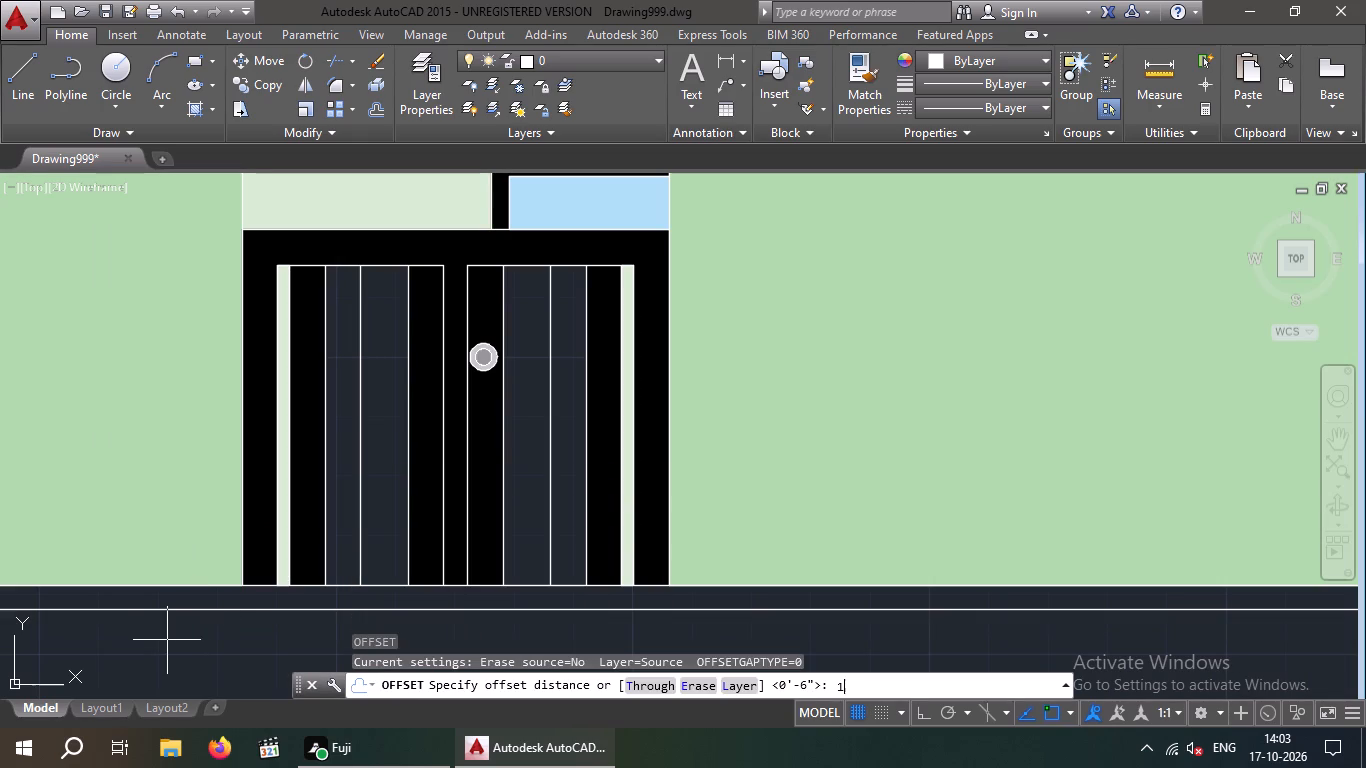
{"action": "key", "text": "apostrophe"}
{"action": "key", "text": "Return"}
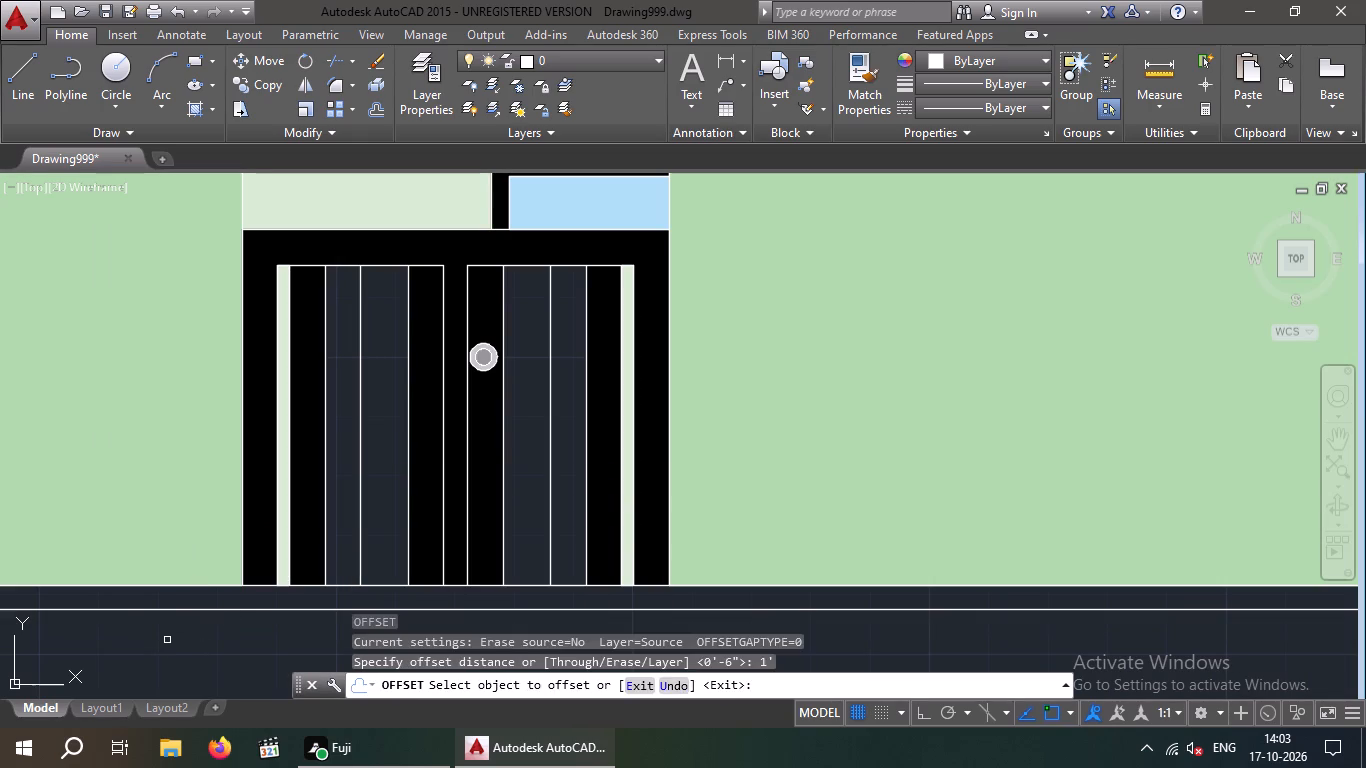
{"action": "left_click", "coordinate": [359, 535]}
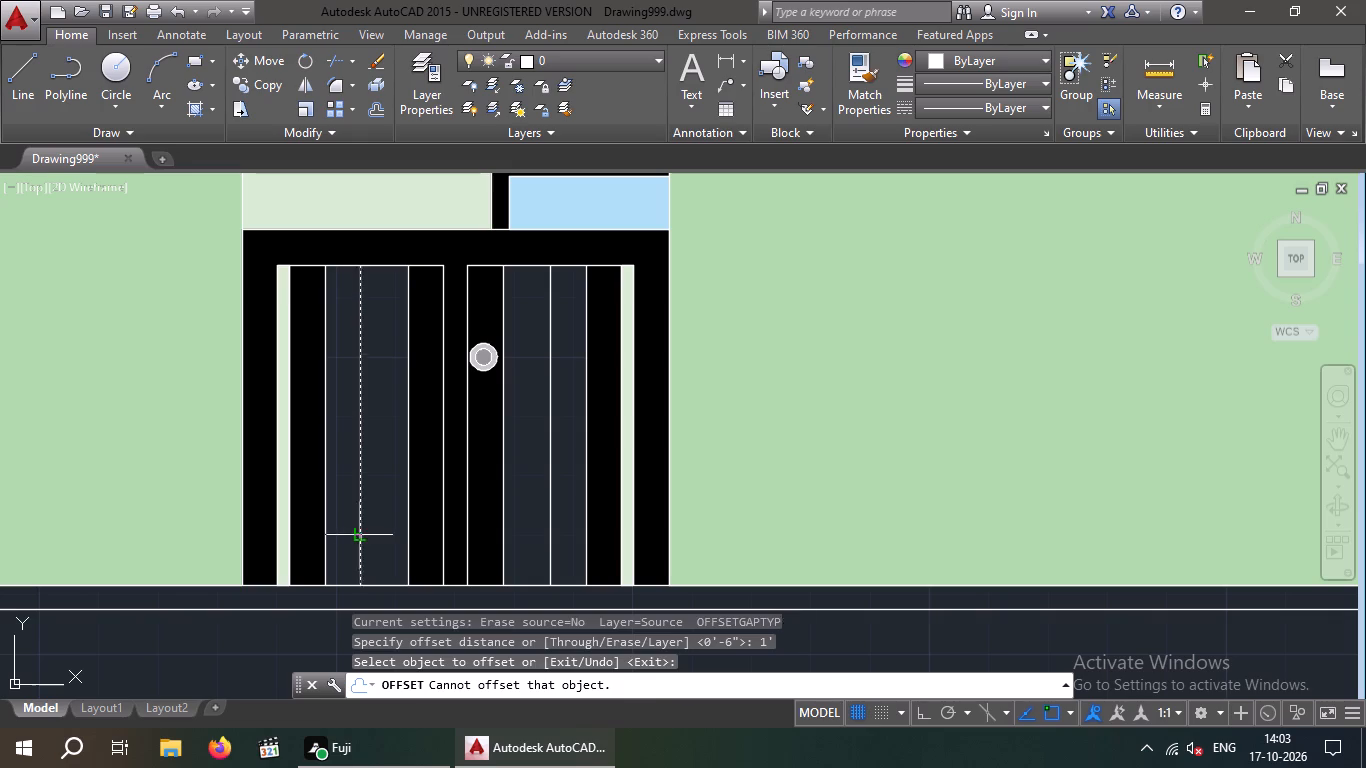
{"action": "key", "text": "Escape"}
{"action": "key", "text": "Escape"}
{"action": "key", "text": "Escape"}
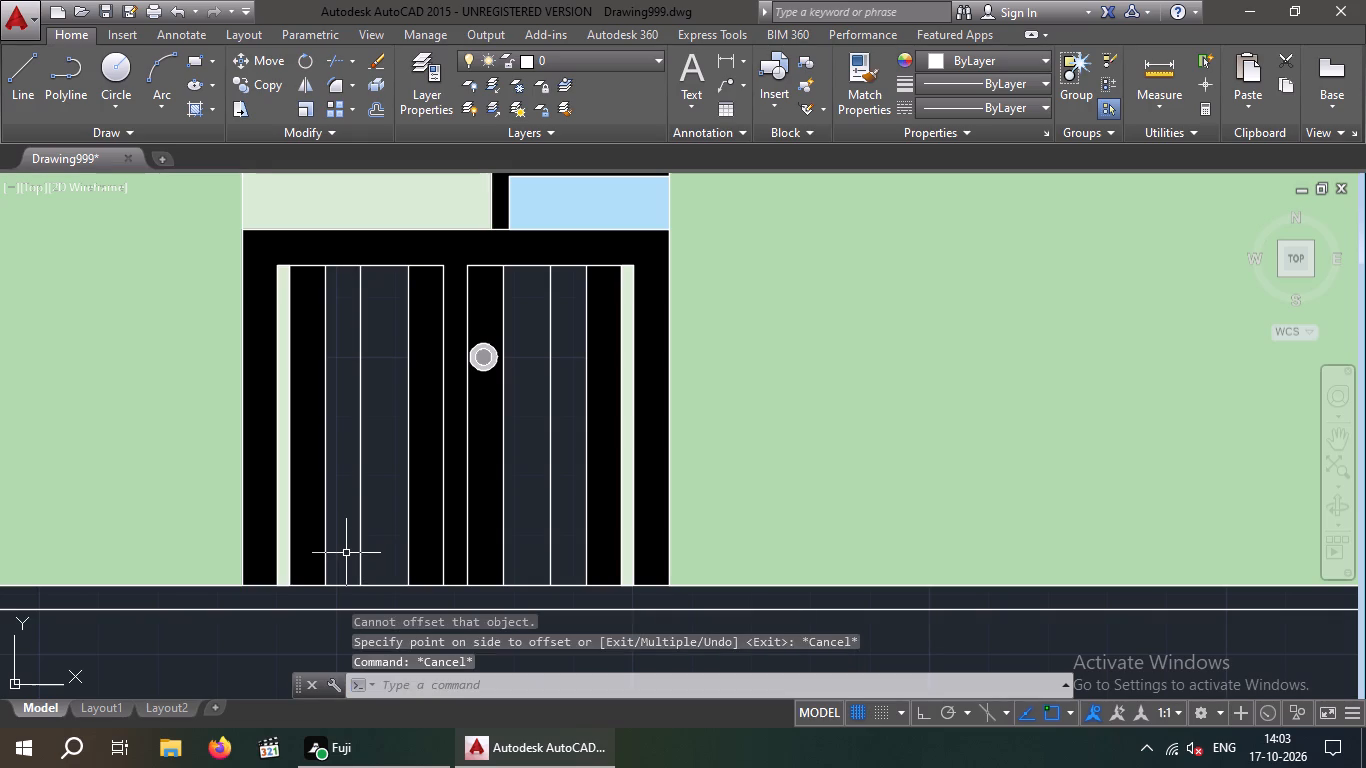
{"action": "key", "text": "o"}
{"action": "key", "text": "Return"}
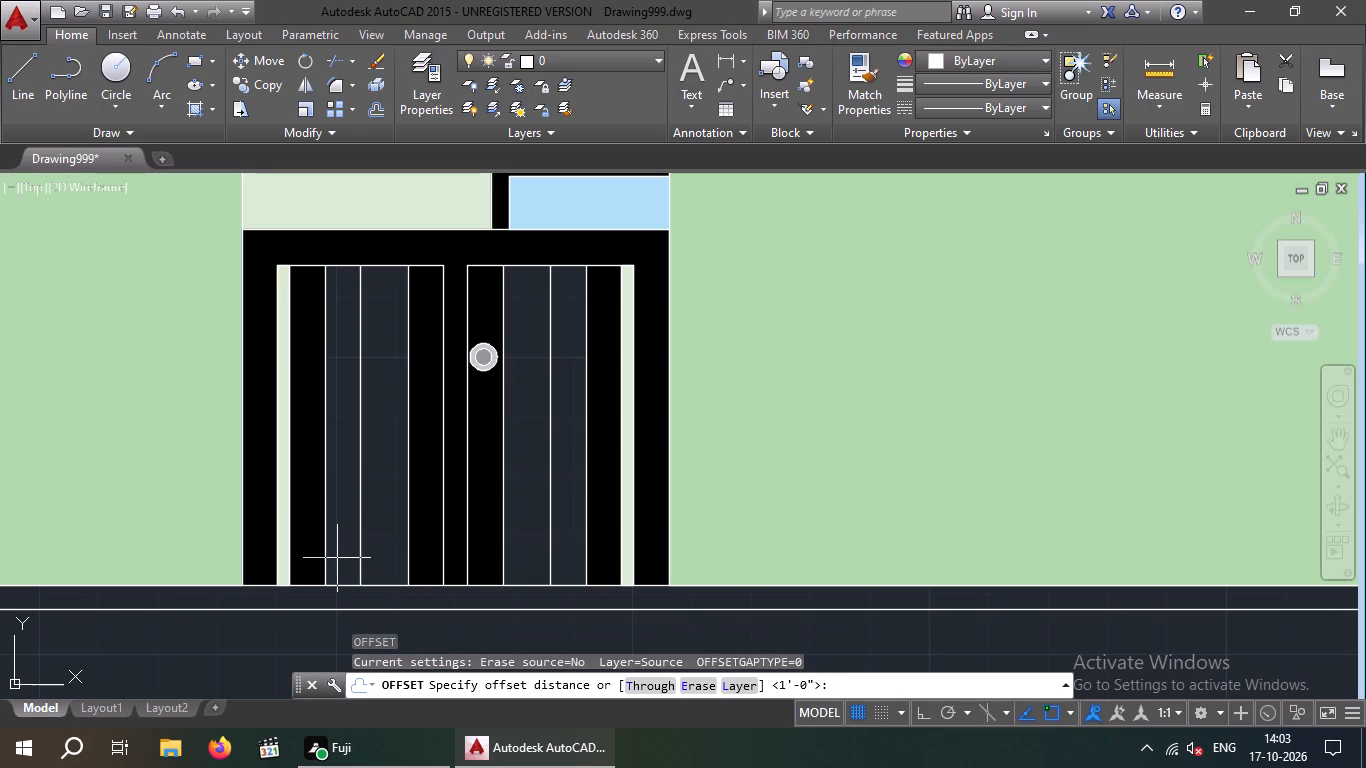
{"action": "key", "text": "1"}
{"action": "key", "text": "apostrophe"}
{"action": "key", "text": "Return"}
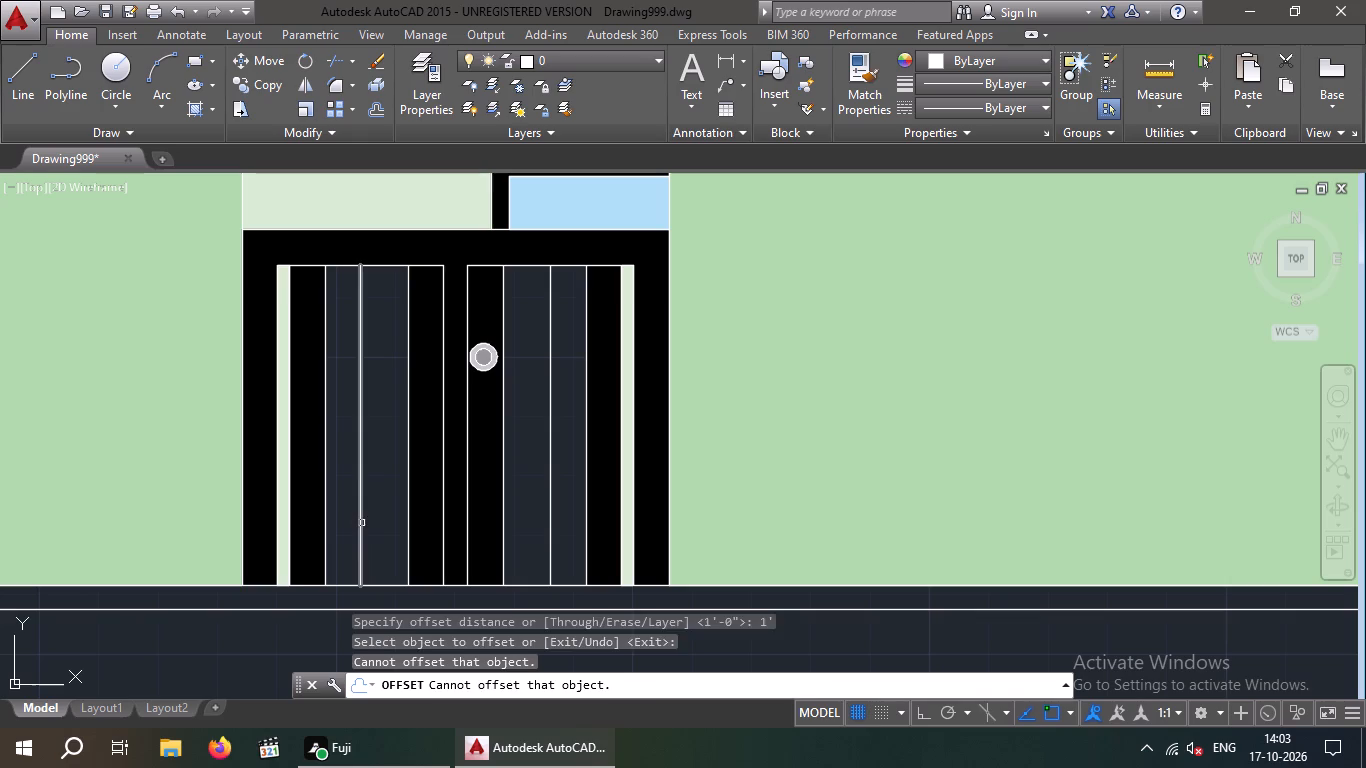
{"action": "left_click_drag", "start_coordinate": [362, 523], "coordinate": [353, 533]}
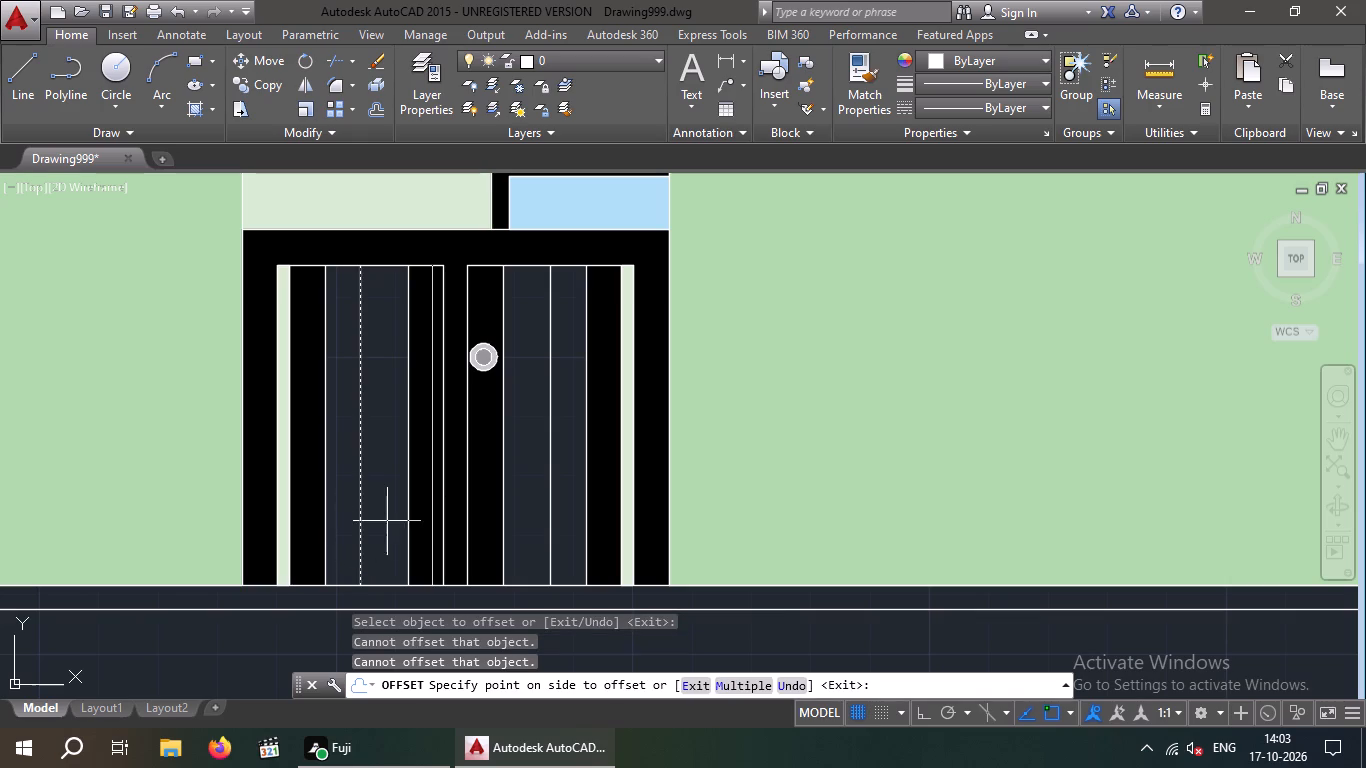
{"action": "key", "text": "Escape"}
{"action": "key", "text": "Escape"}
Offset the left leaf's vertical midpoint line 1 inch to the left, towards the leaf's outer edge.
{"action": "key", "text": "o"}
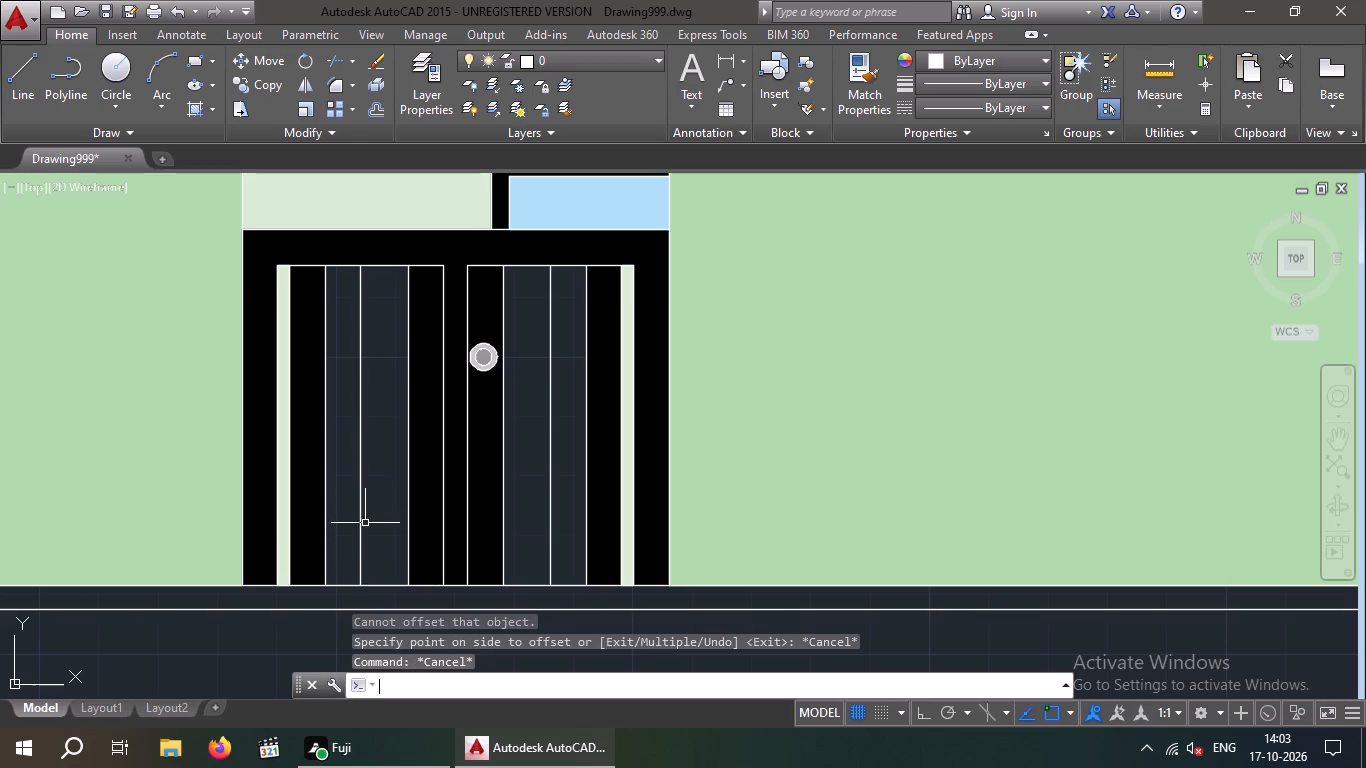
{"action": "key", "text": "Return"}
{"action": "key", "text": "1"}
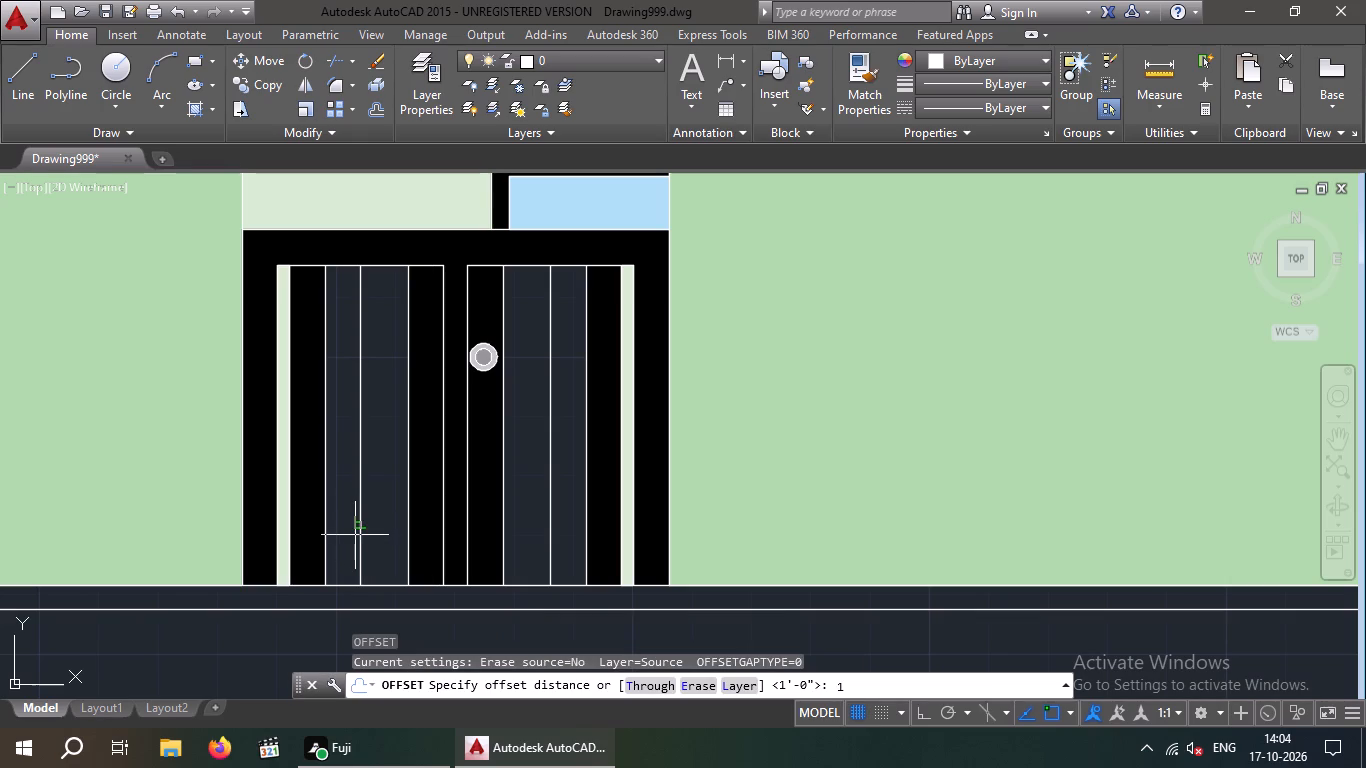
{"action": "key", "text": "shift+quotedbl"}
{"action": "key", "text": "Return"}
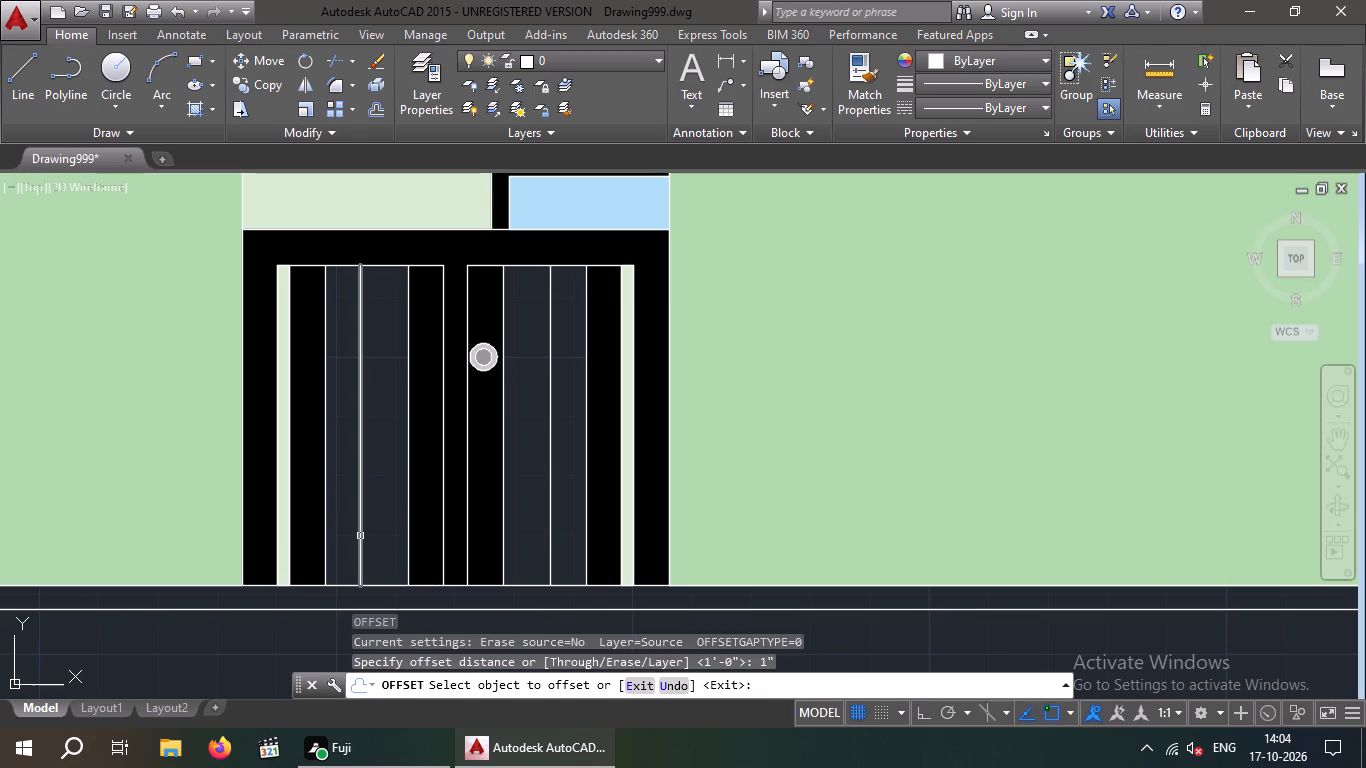
{"action": "left_click", "coordinate": [359, 532]}
{"action": "left_click", "coordinate": [348, 543]}
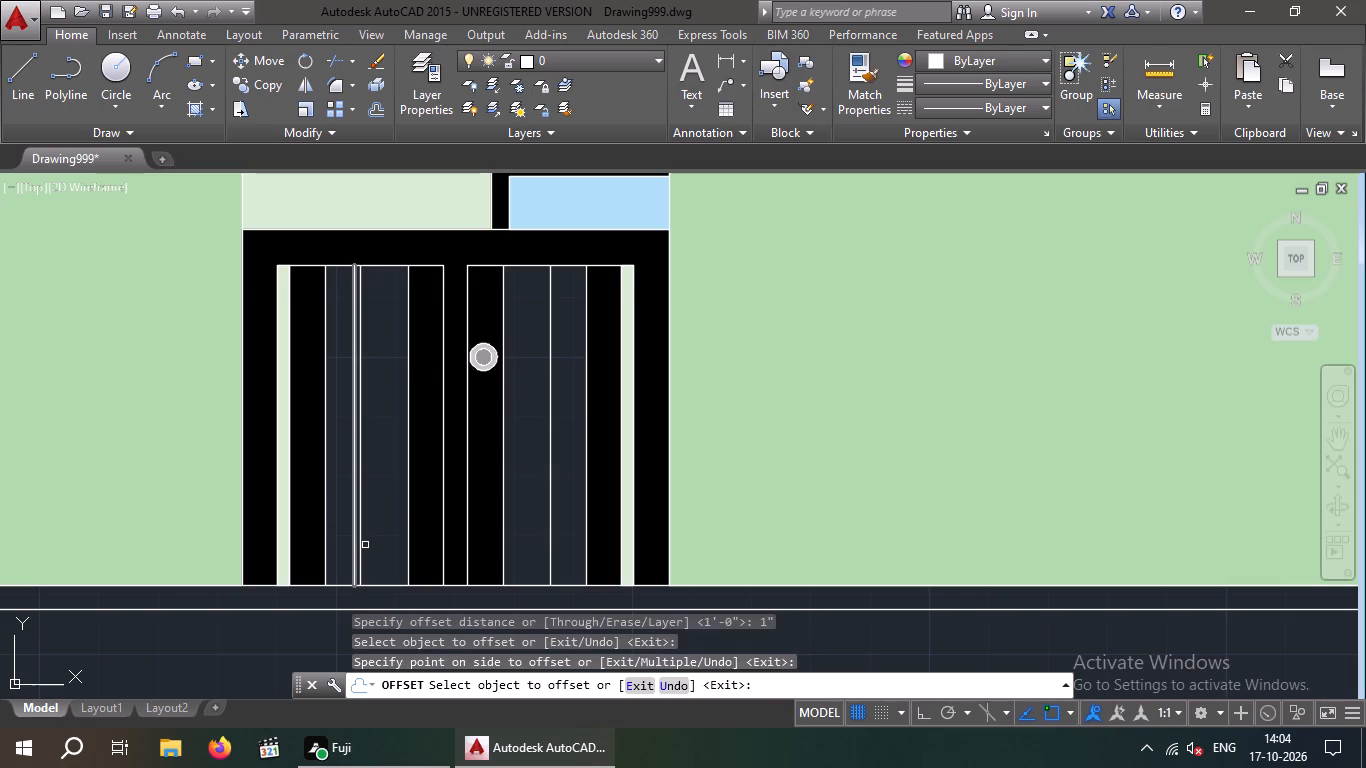
{"action": "key", "text": "Escape"}
{"action": "key", "text": "Escape"}
Offset the left leaf's original midpoint line 2 inches to the right, towards the centre of the door.
{"action": "key", "text": "o"}
{"action": "key", "text": "Return"}
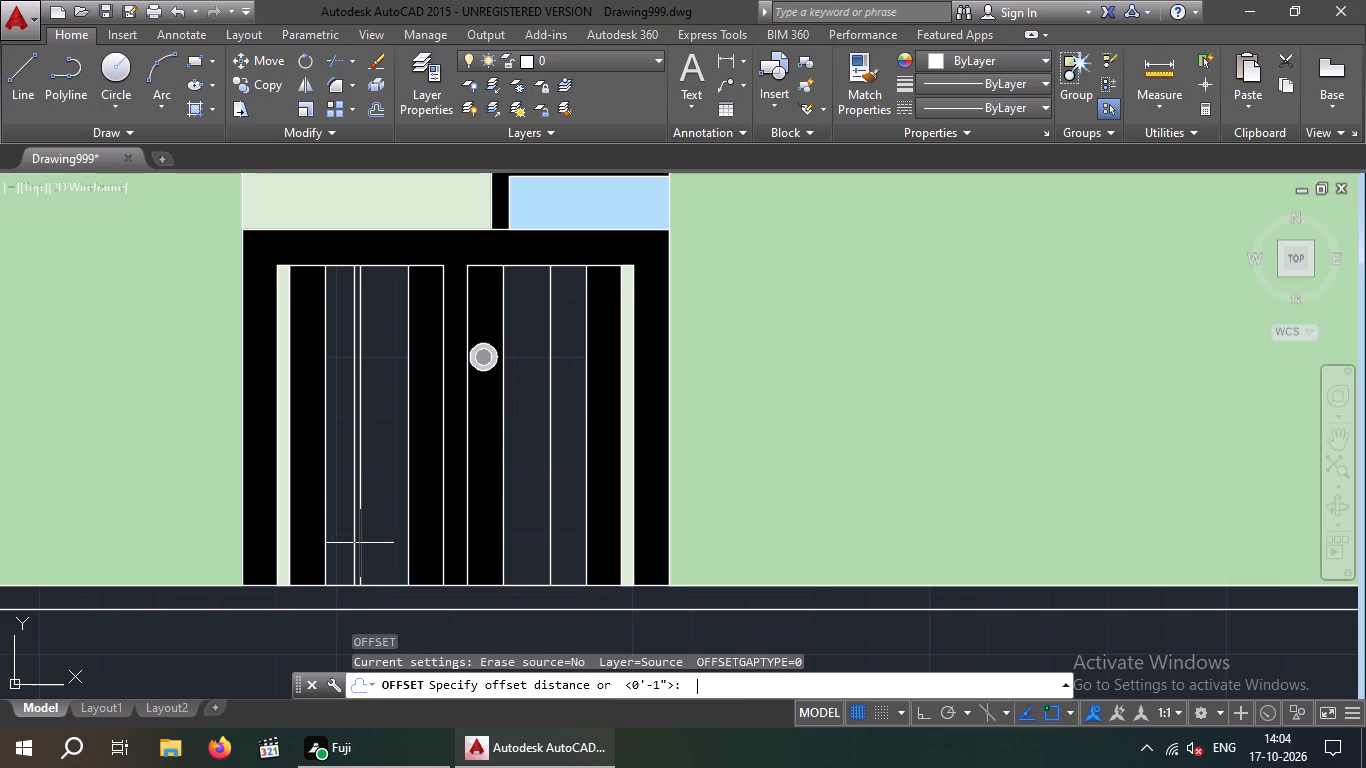
{"action": "key", "text": "2"}
{"action": "key", "text": "shift+quotedbl"}
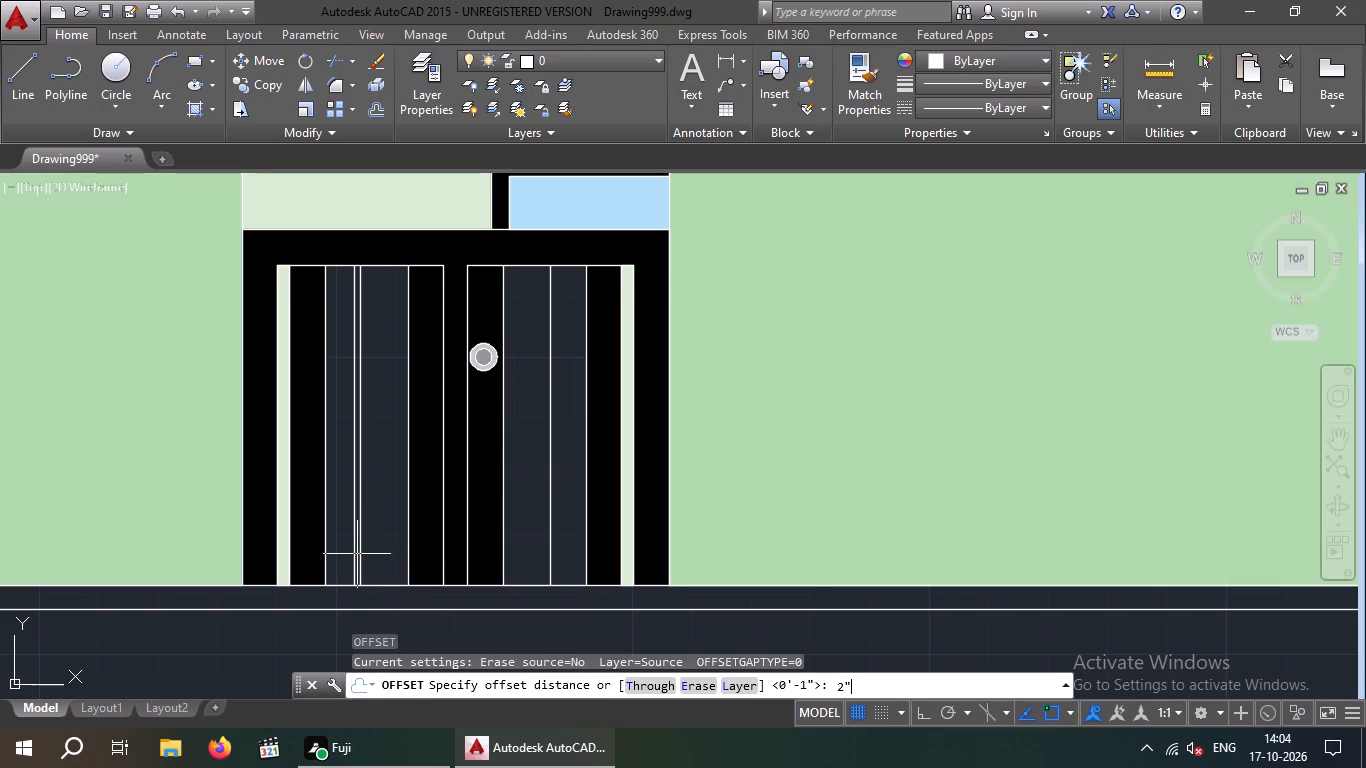
{"action": "key", "text": "Return"}
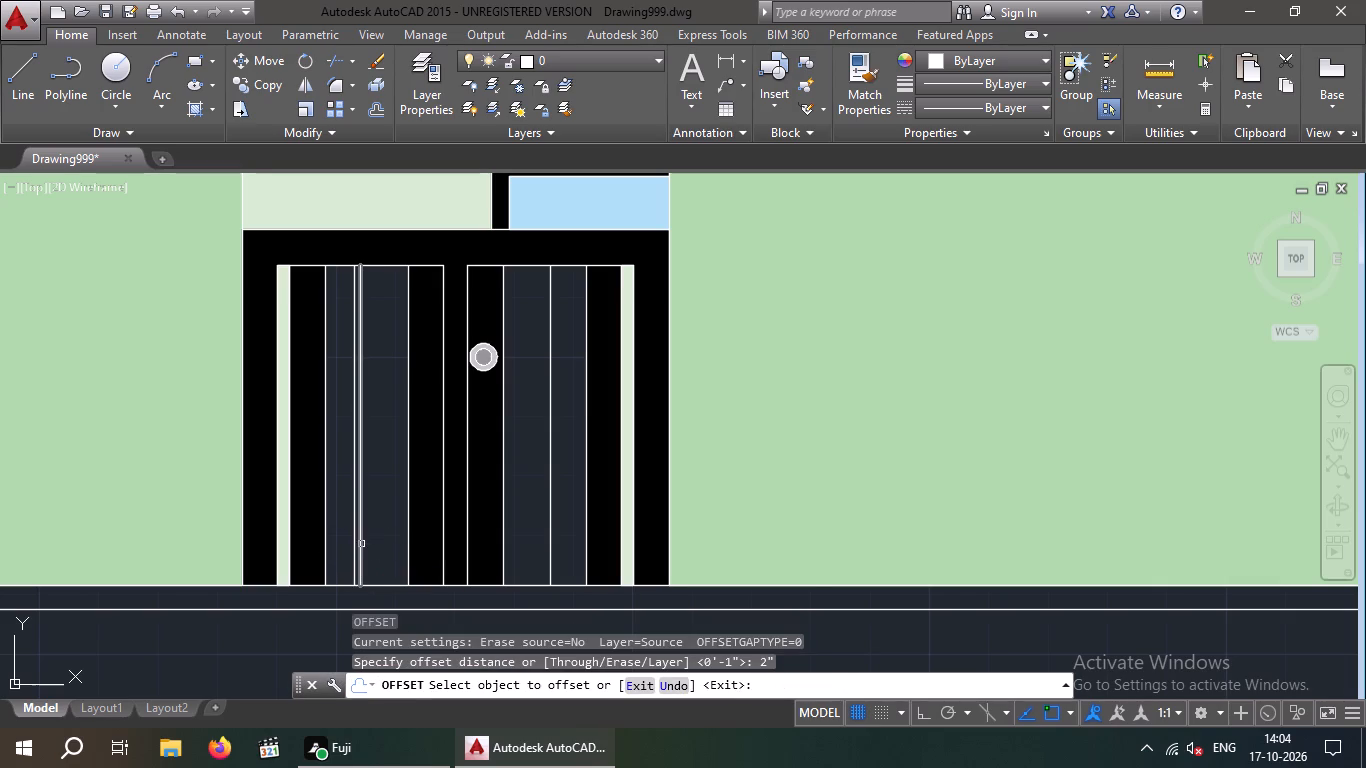
{"action": "left_click_drag", "start_coordinate": [361, 544], "coordinate": [386, 548]}
{"action": "left_click", "coordinate": [395, 548]}
{"action": "key", "text": "Escape"}
{"action": "key", "text": "Escape"}
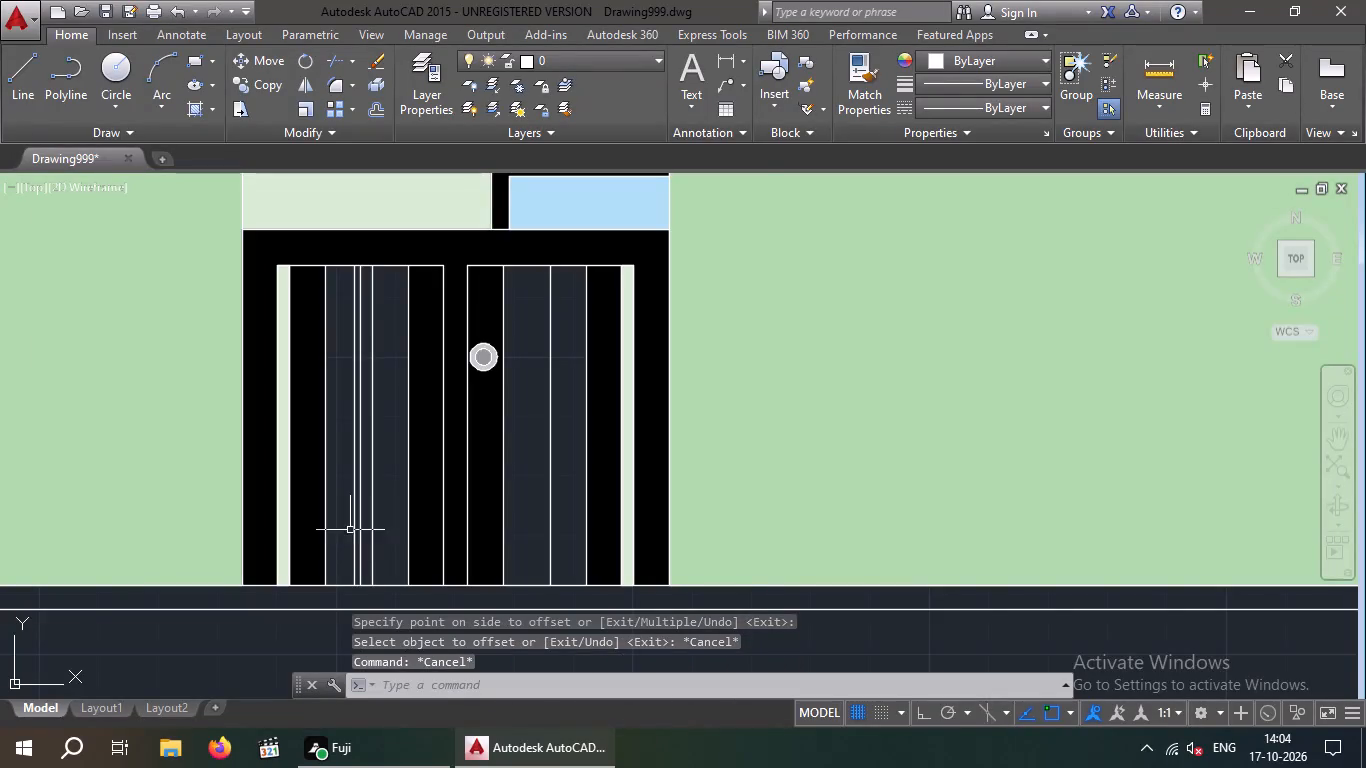
Delete the original midpoint line between the two offset lines on the left leaf.
{"action": "scroll", "coordinate": [350, 530], "scroll_direction": "up", "scroll_amount": 2}
{"action": "left_click", "coordinate": [370, 526]}
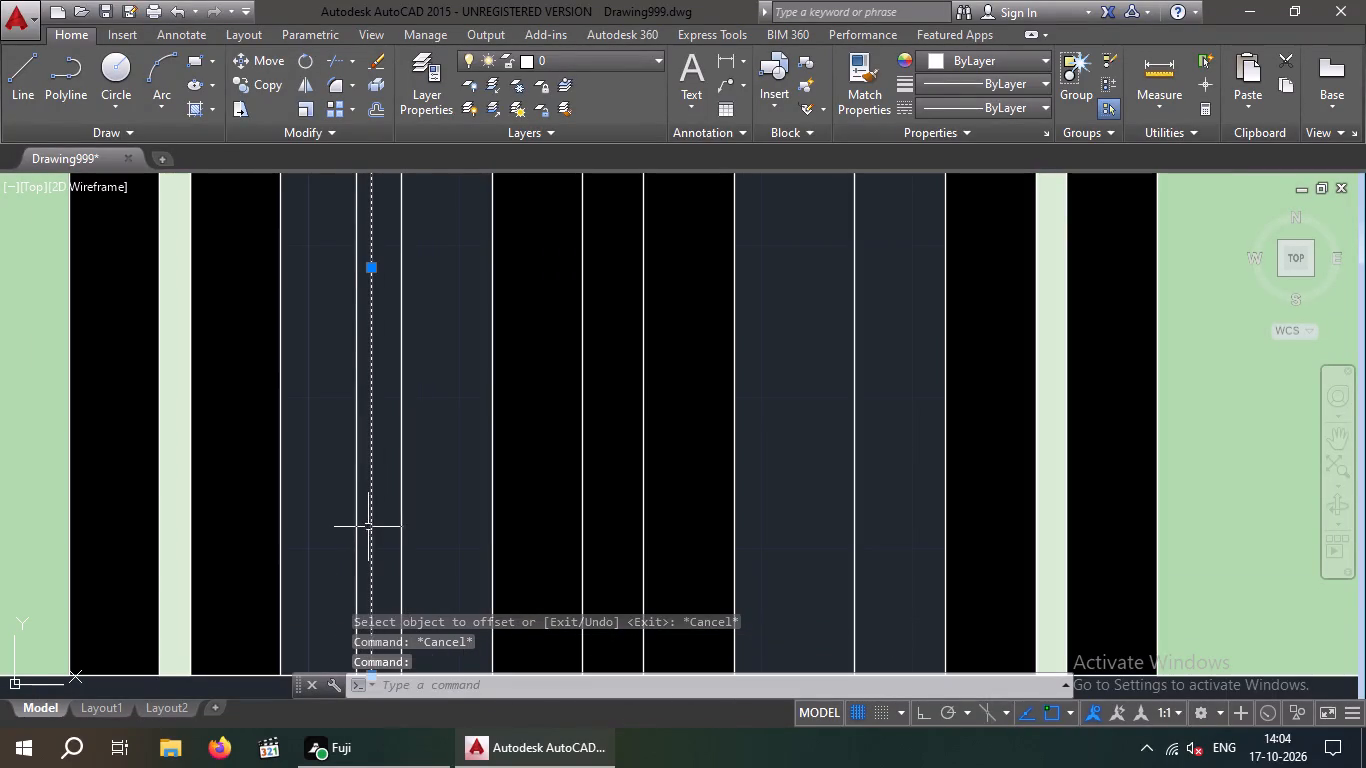
{"action": "key", "text": "Delete"}
Offset the right leaf's vertical midpoint line 1 inch to the right, towards the leaf's outer edge.
{"action": "scroll", "coordinate": [369, 529], "scroll_direction": "down", "scroll_amount": 3}
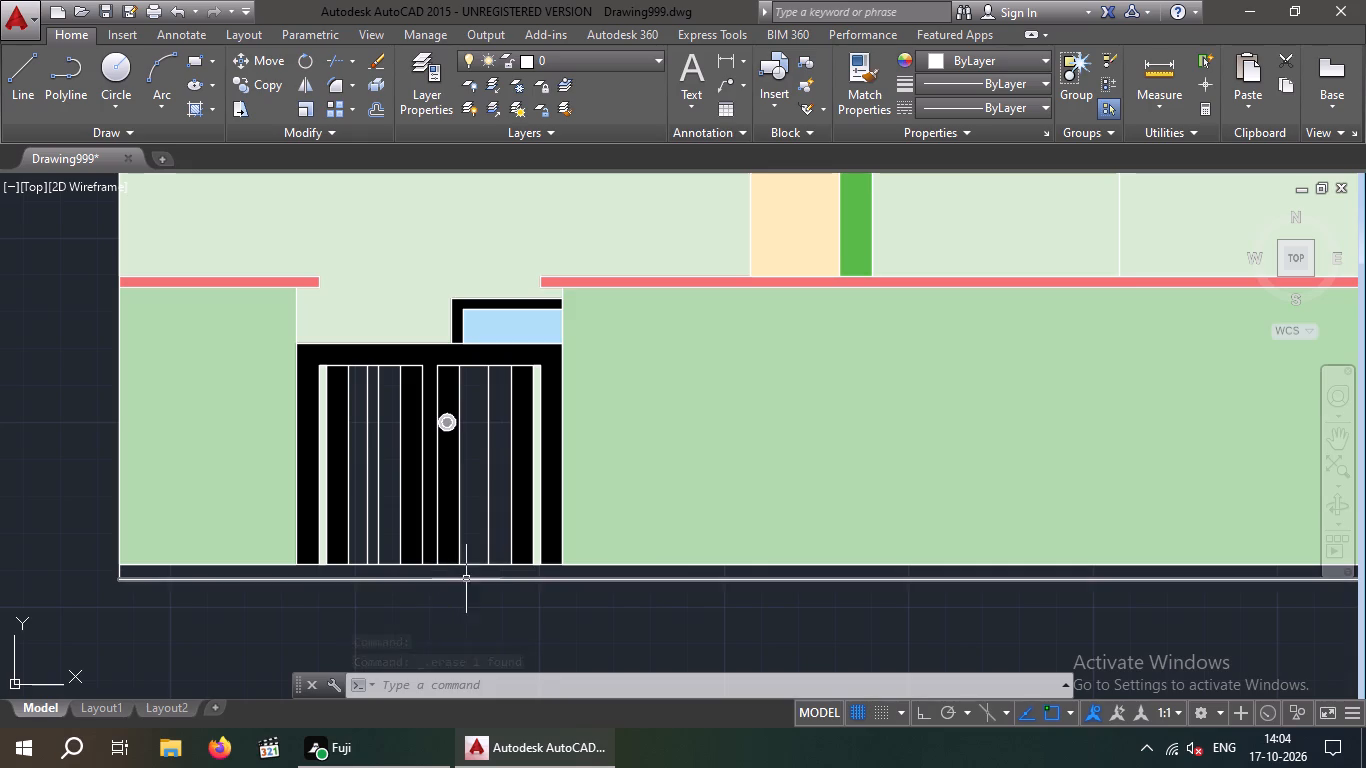
{"action": "key", "text": "o"}
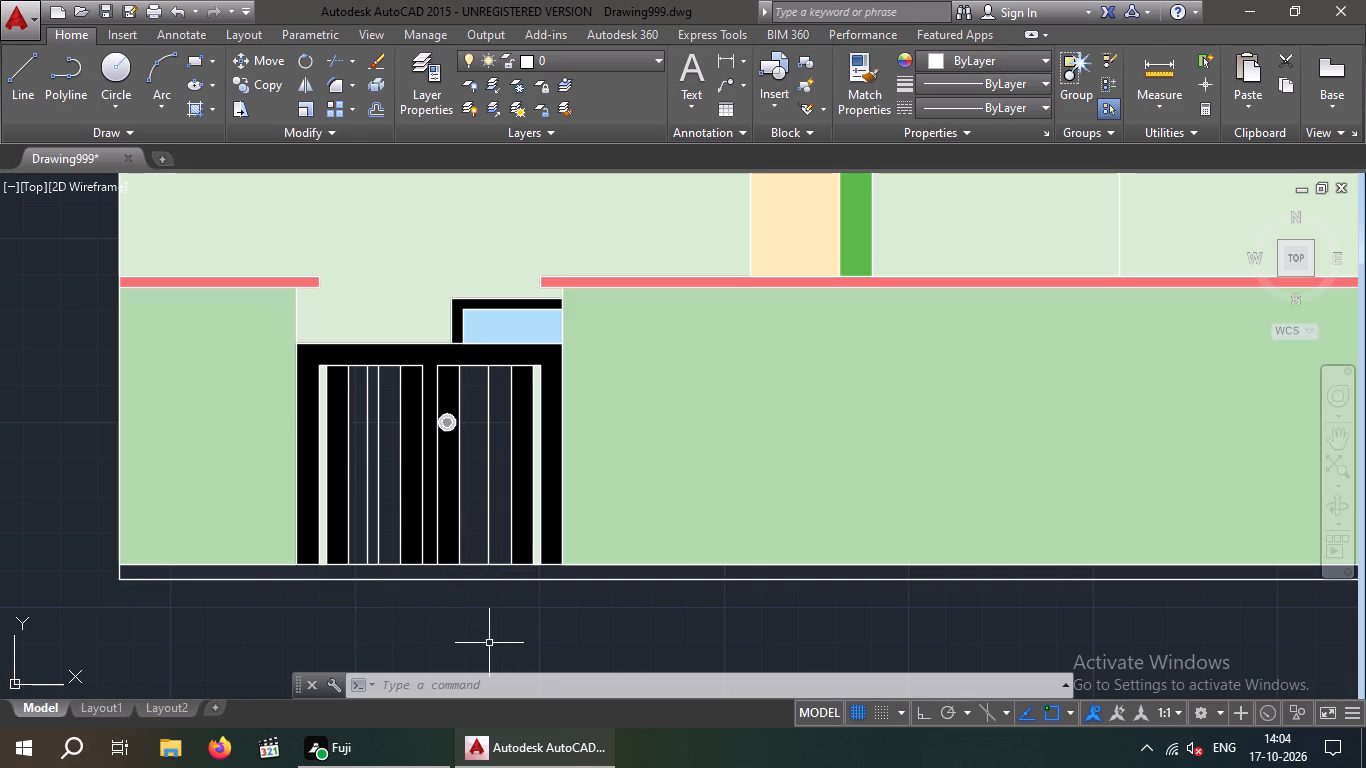
{"action": "key", "text": "Escape"}
{"action": "key", "text": "Escape"}
{"action": "key", "text": "Escape"}
{"action": "key", "text": "o"}
{"action": "key", "text": "Return"}
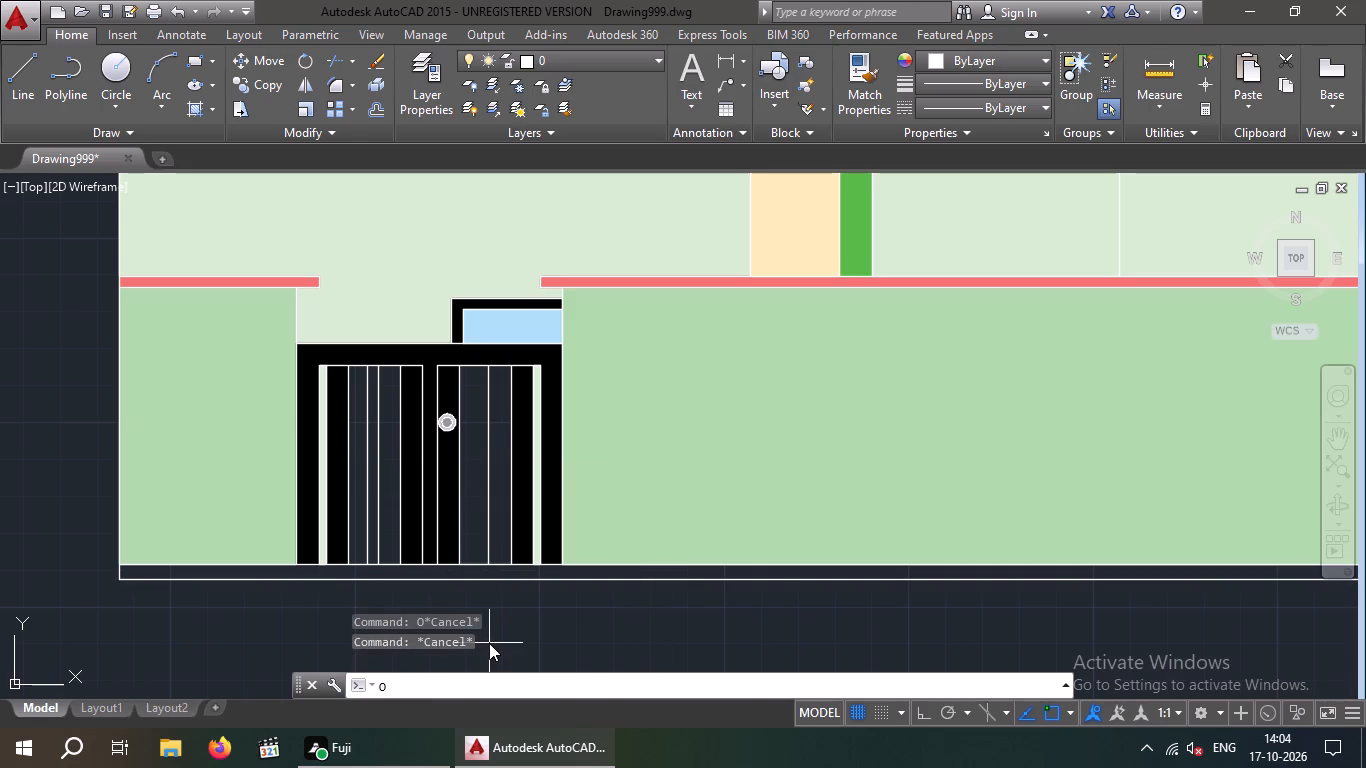
{"action": "key", "text": "1"}
{"action": "key", "text": "shift+quotedbl"}
{"action": "key", "text": "Return"}
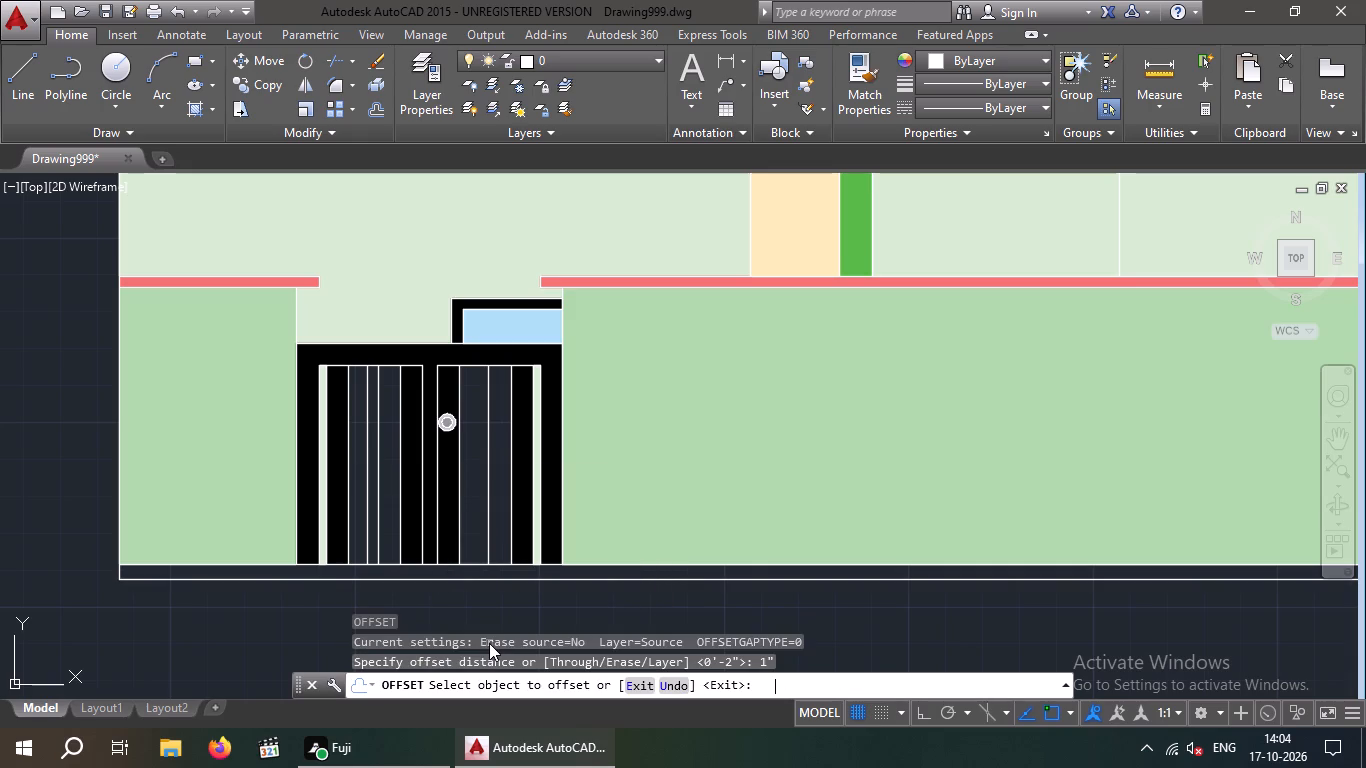
{"action": "scroll", "coordinate": [471, 513], "scroll_direction": "up", "scroll_amount": 3}
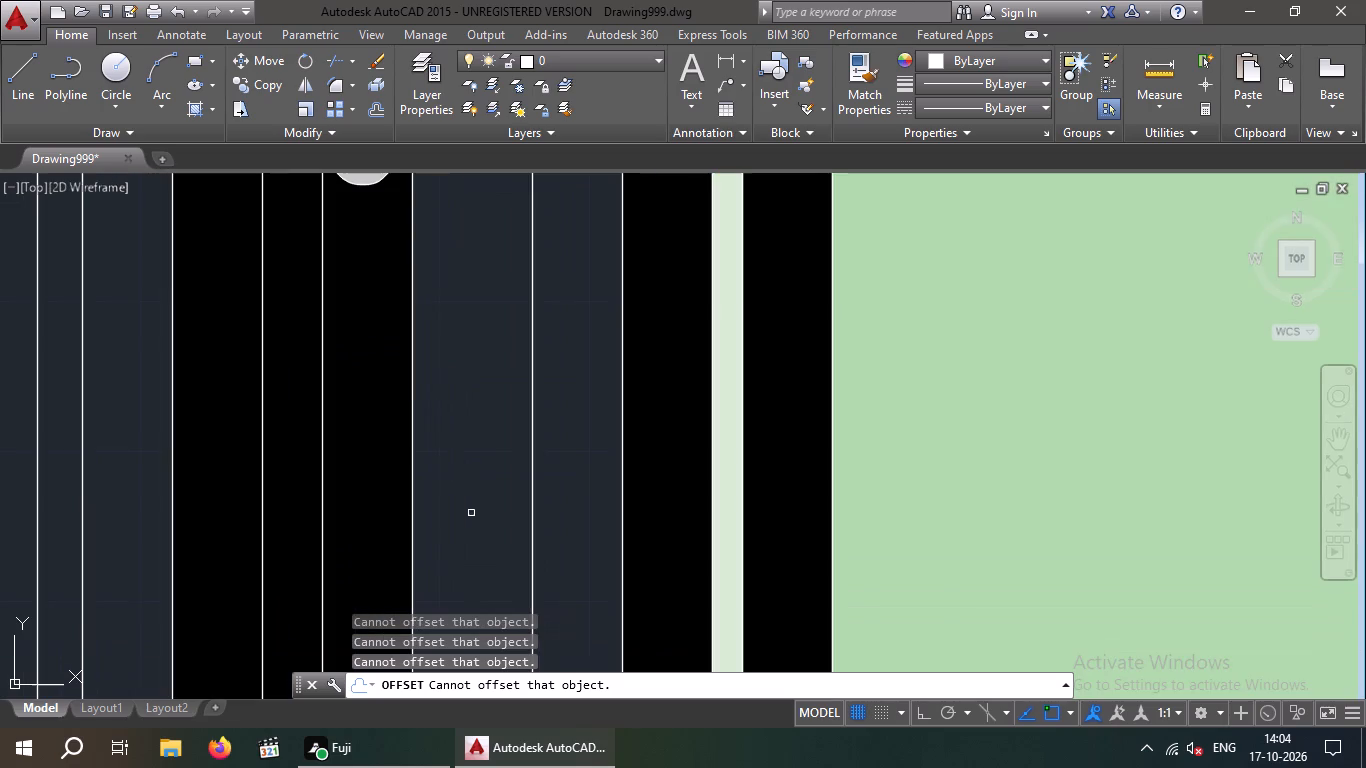
{"action": "left_click", "coordinate": [531, 516]}
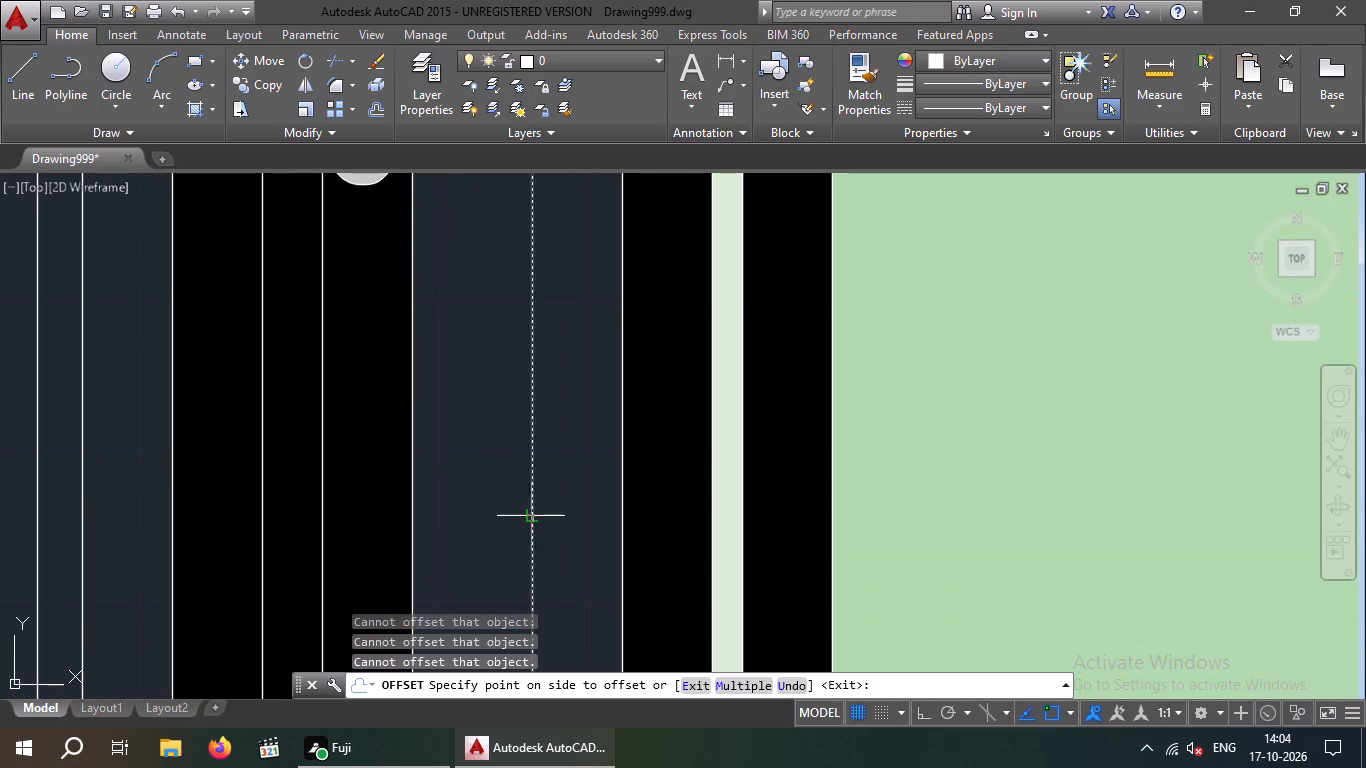
{"action": "left_click", "coordinate": [570, 515]}
{"action": "key", "text": "Escape"}
{"action": "key", "text": "Escape"}
Offset the right leaf's original midpoint line 2 inches to the left, towards the centre of the door.
{"action": "key", "text": "o"}
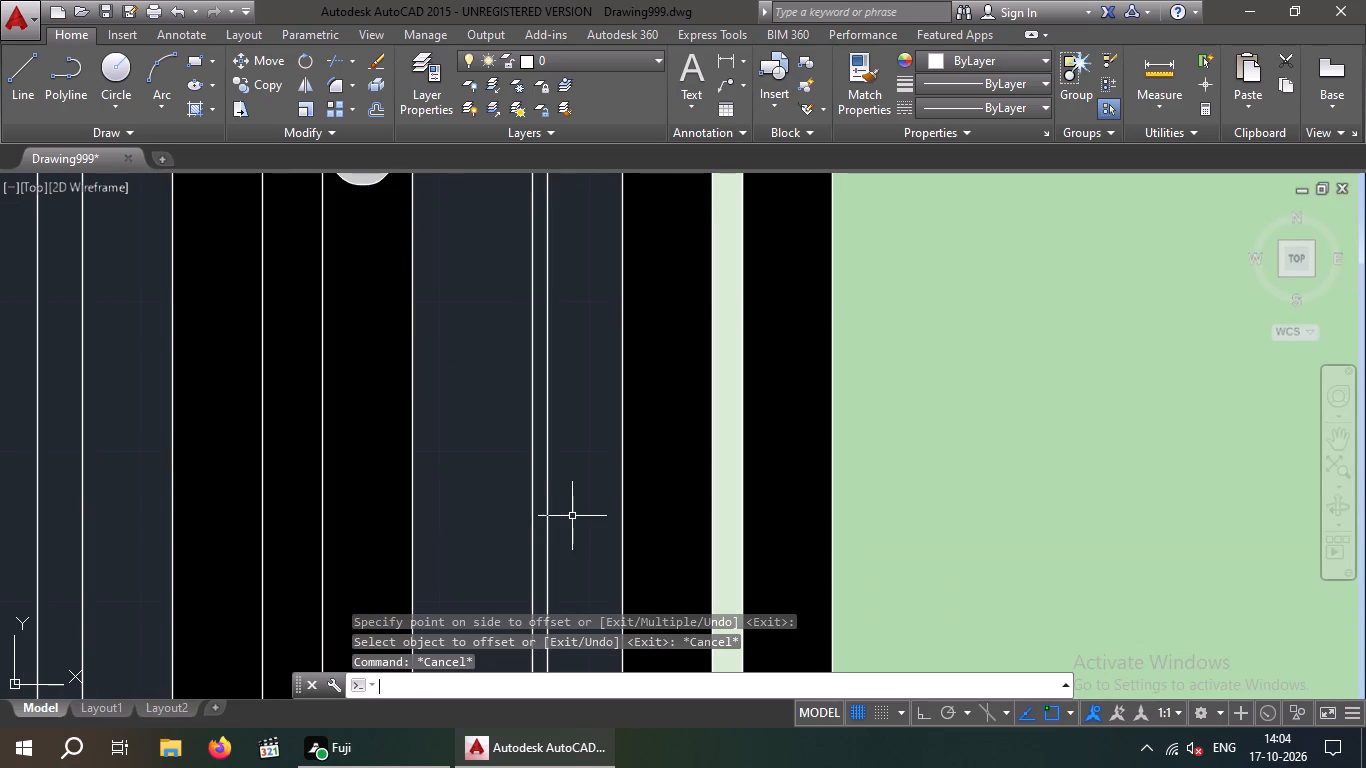
{"action": "key", "text": "Return"}
{"action": "key", "text": "2"}
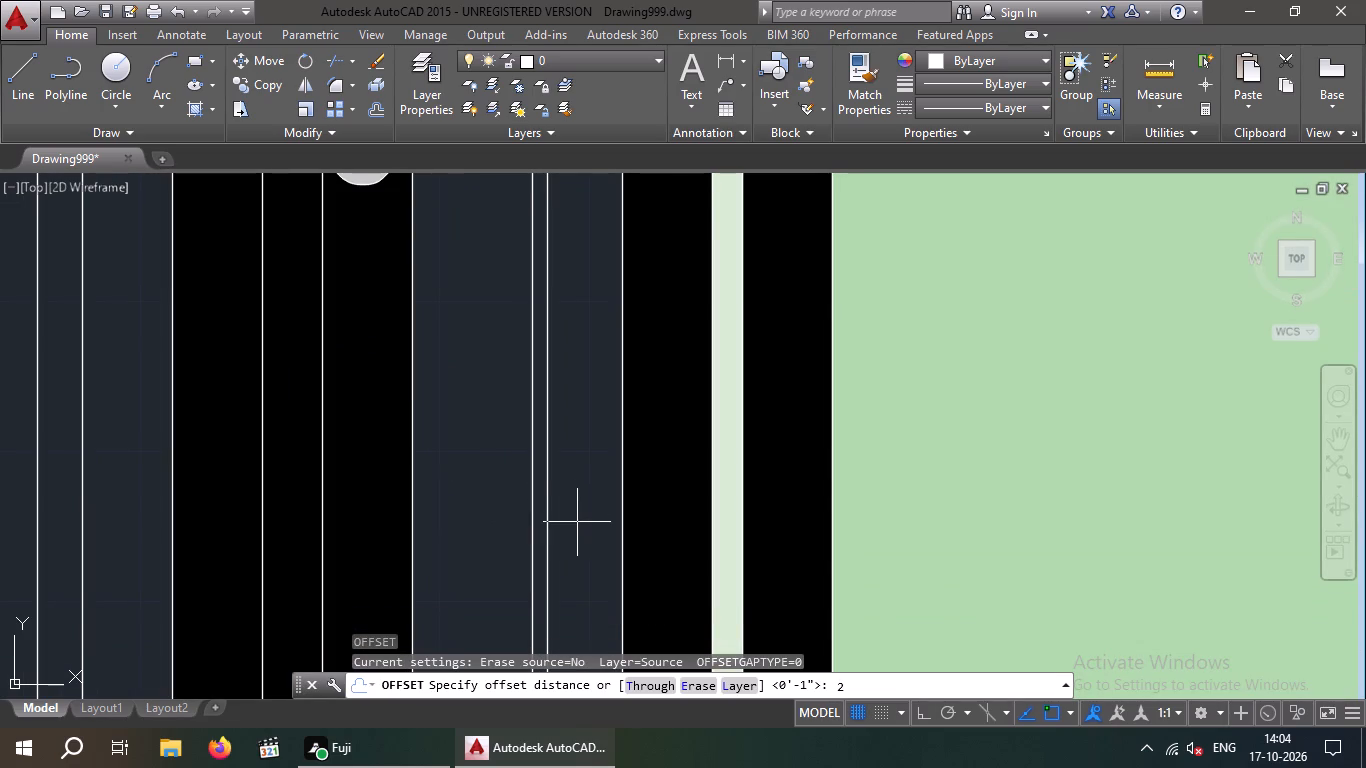
{"action": "key", "text": "shift+quotedbl"}
{"action": "key", "text": "Return"}
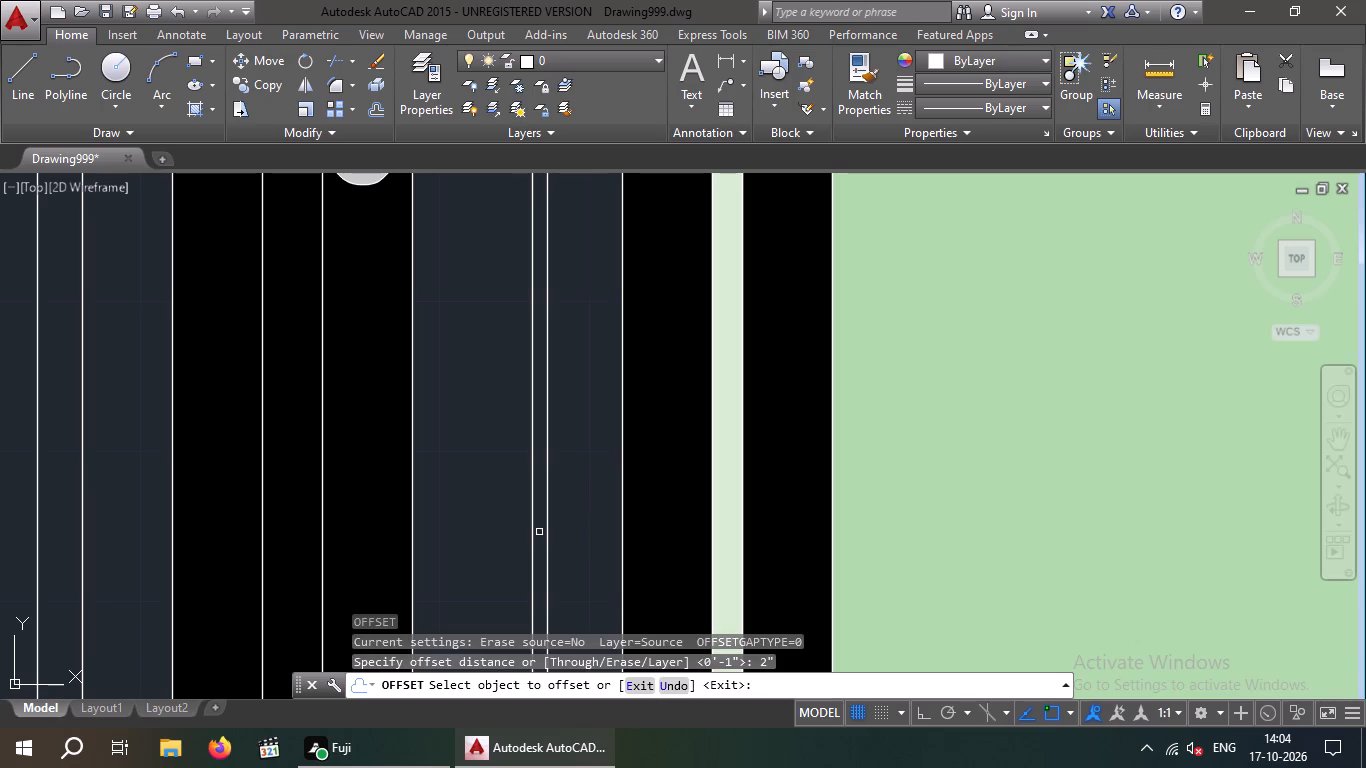
{"action": "left_click_drag", "start_coordinate": [531, 534], "coordinate": [505, 540]}
{"action": "left_click", "coordinate": [466, 548]}
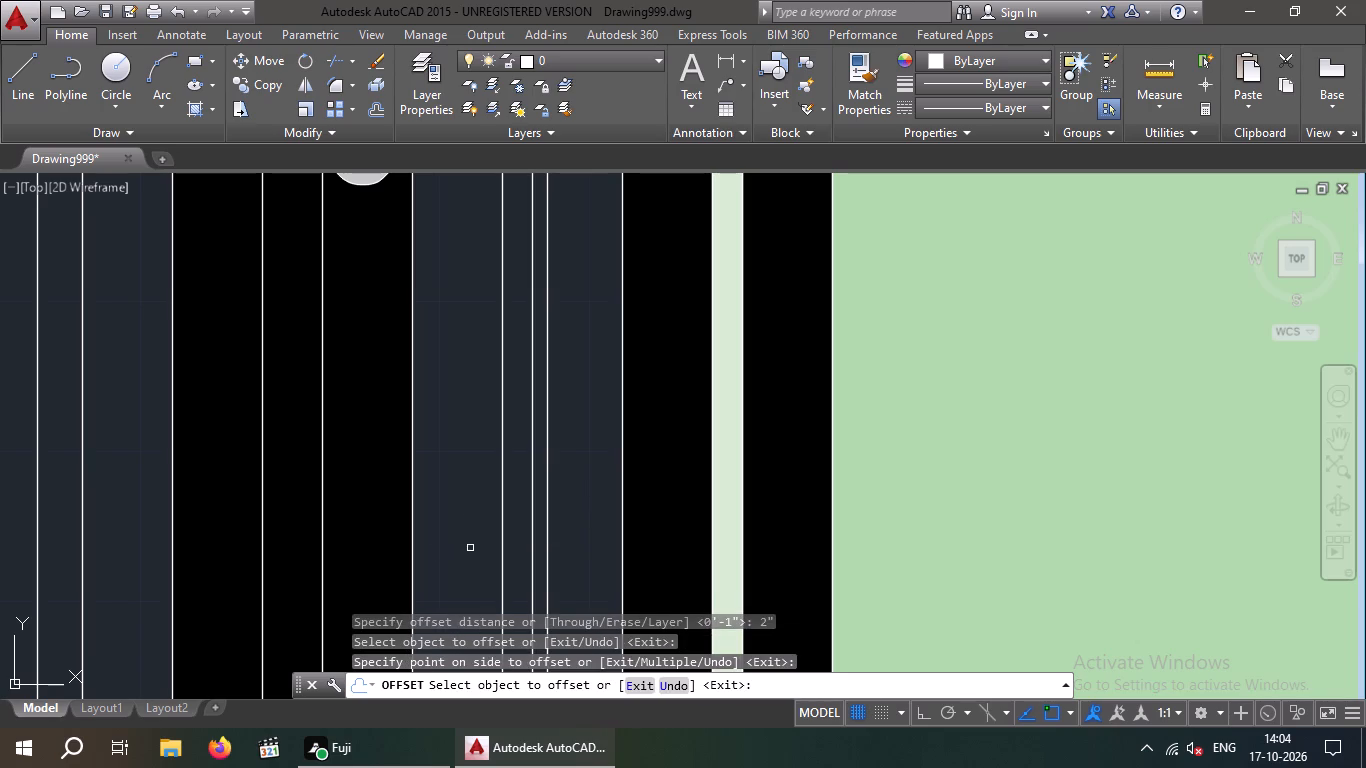
{"action": "key", "text": "Escape"}
{"action": "key", "text": "Escape"}
Delete the original midpoint line between the two offset lines on the right leaf.
{"action": "scroll", "coordinate": [472, 547], "scroll_direction": "down", "scroll_amount": 2}
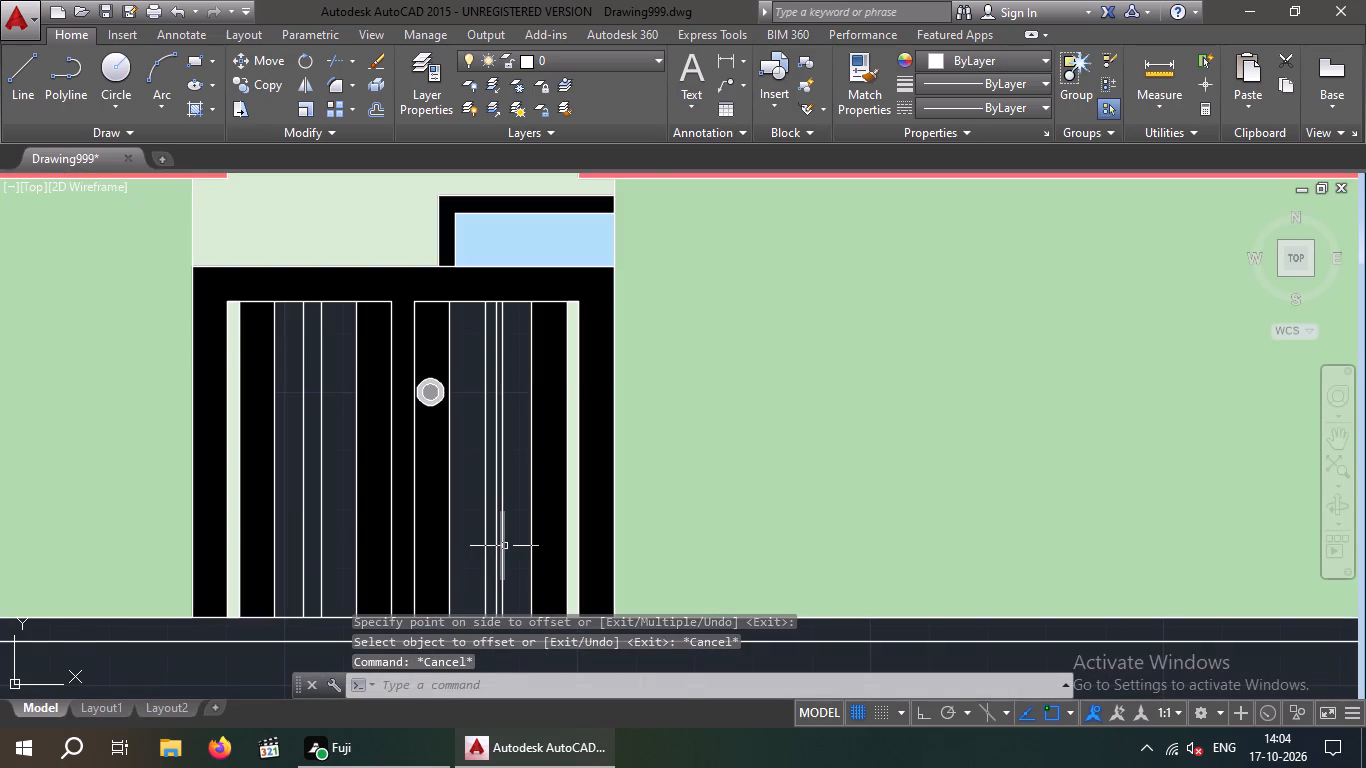
{"action": "scroll", "coordinate": [504, 546], "scroll_direction": "up", "scroll_amount": 3}
{"action": "left_click", "coordinate": [466, 549]}
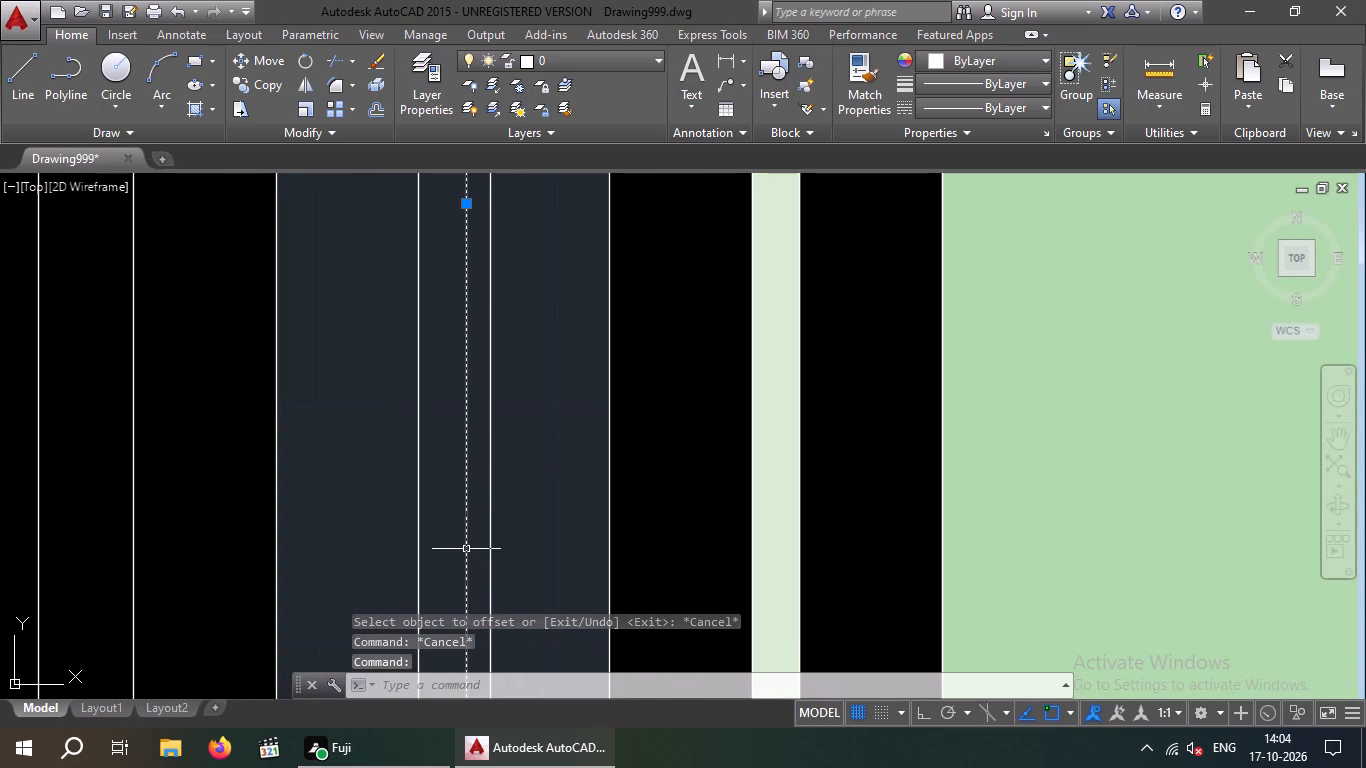
{"action": "key", "text": "Delete"}
{"action": "scroll", "coordinate": [473, 544], "scroll_direction": "down", "scroll_amount": 2}
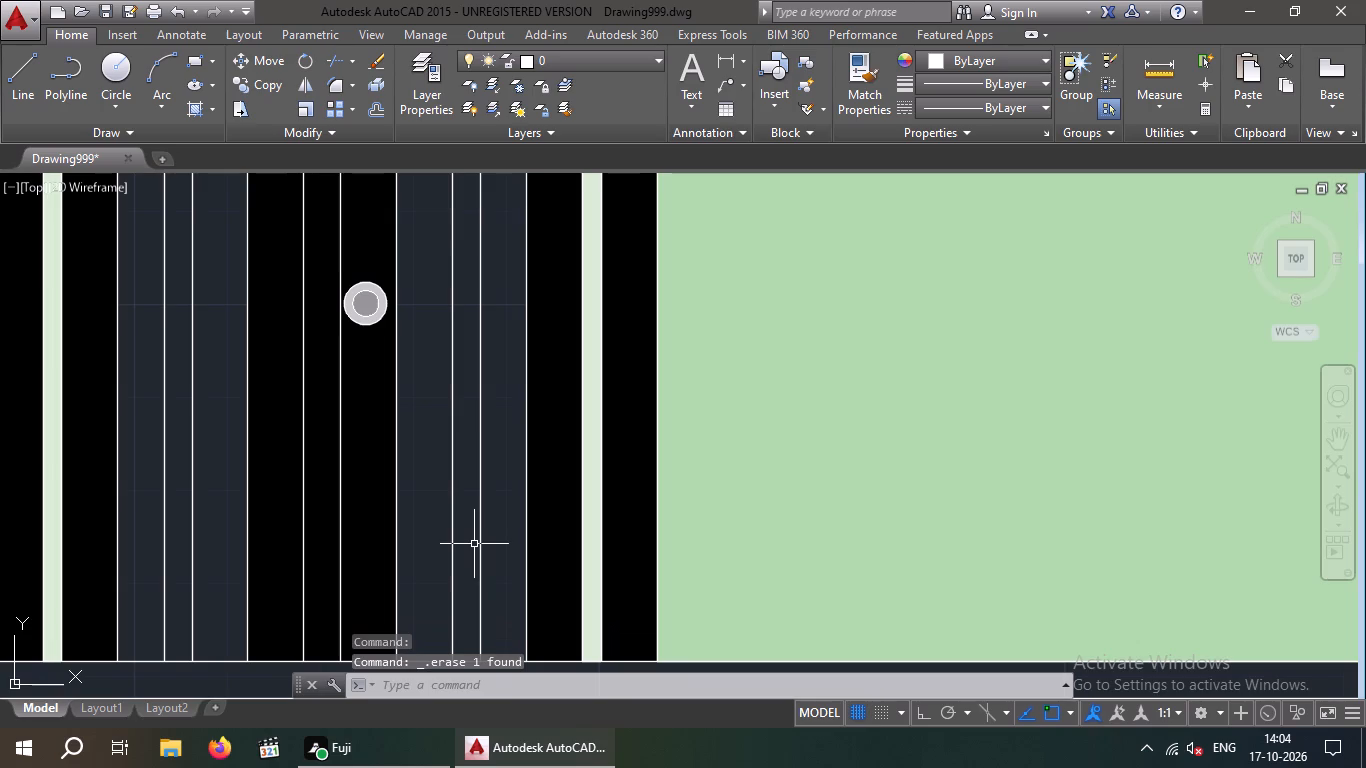
{"action": "key", "text": "Escape"}
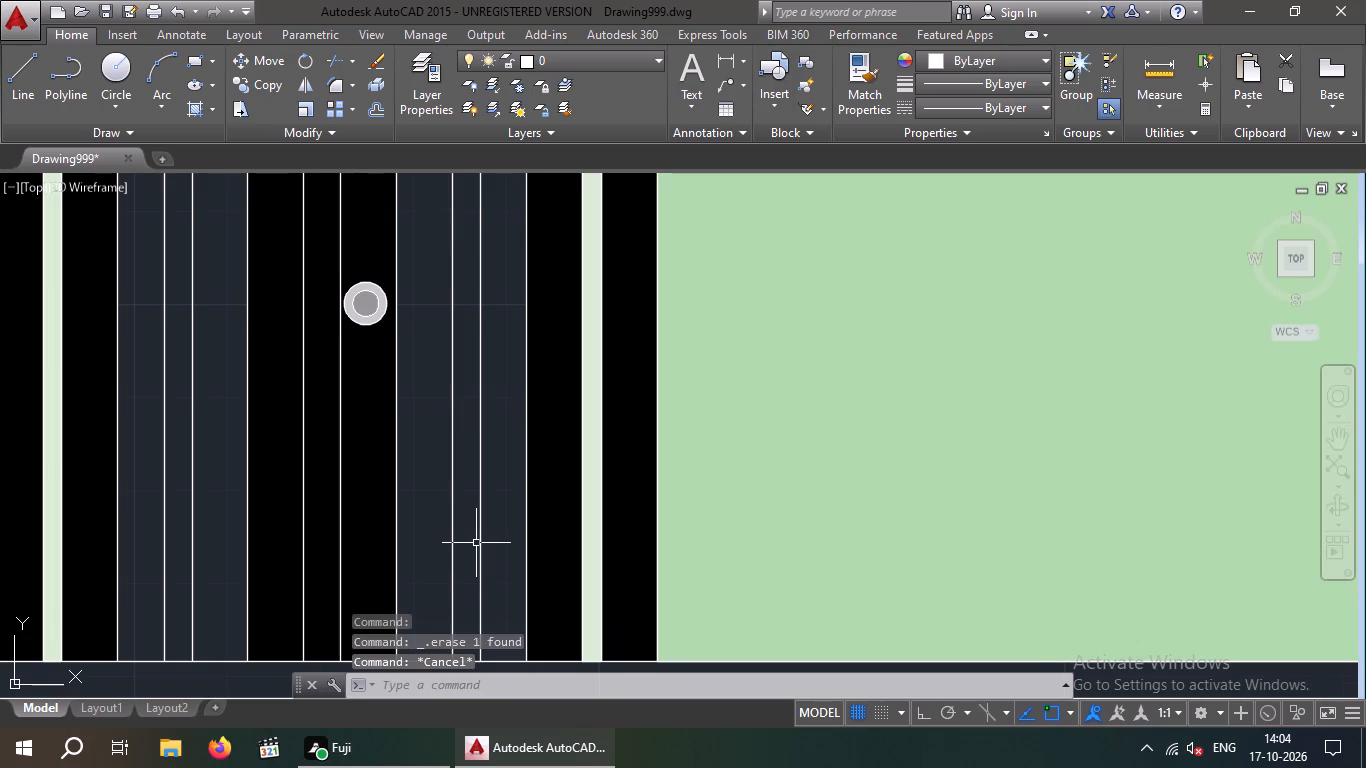
Fill the narrow strip between the offset lines on both door leaves with a solid black (0,0,0) hatch.
{"action": "scroll", "coordinate": [477, 543], "scroll_direction": "down", "scroll_amount": 2}
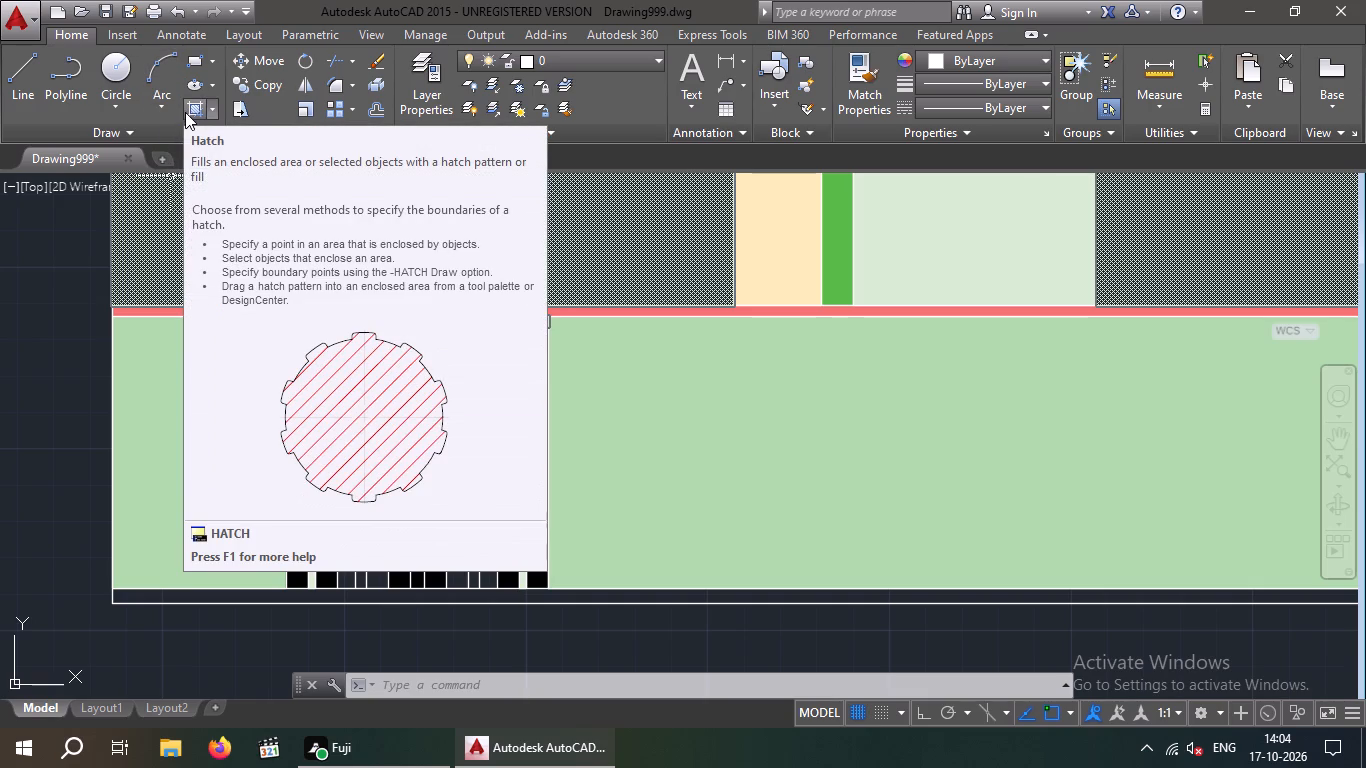
{"action": "left_click", "coordinate": [186, 107]}
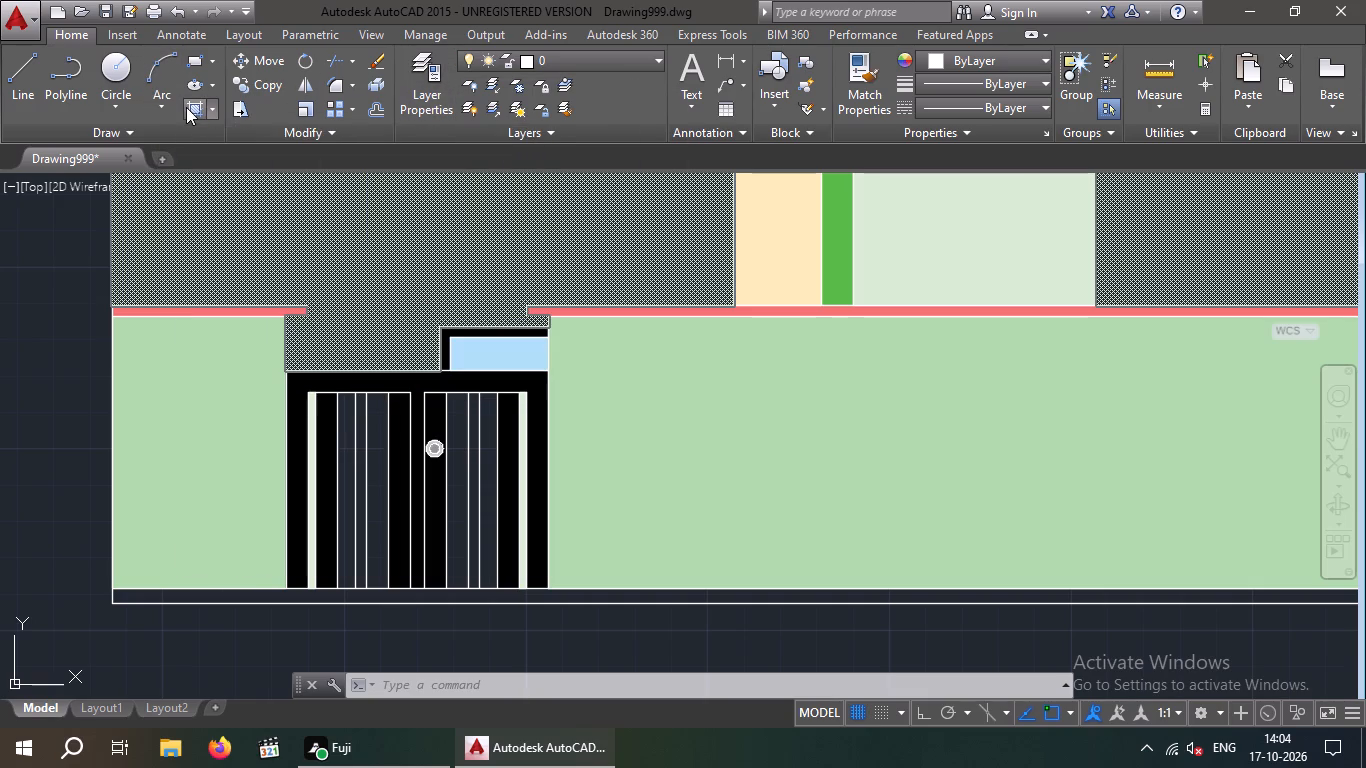
{"action": "left_click", "coordinate": [545, 86]}
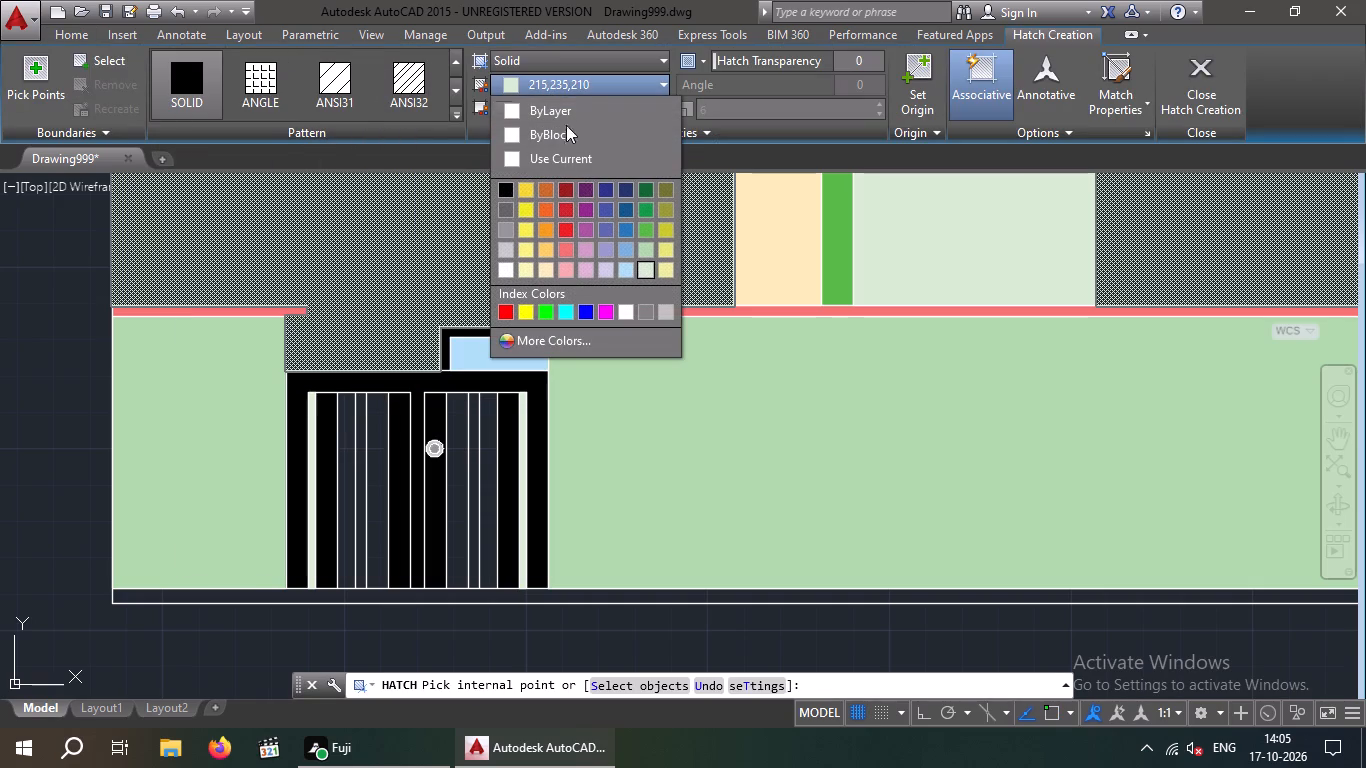
{"action": "left_click", "coordinate": [504, 188]}
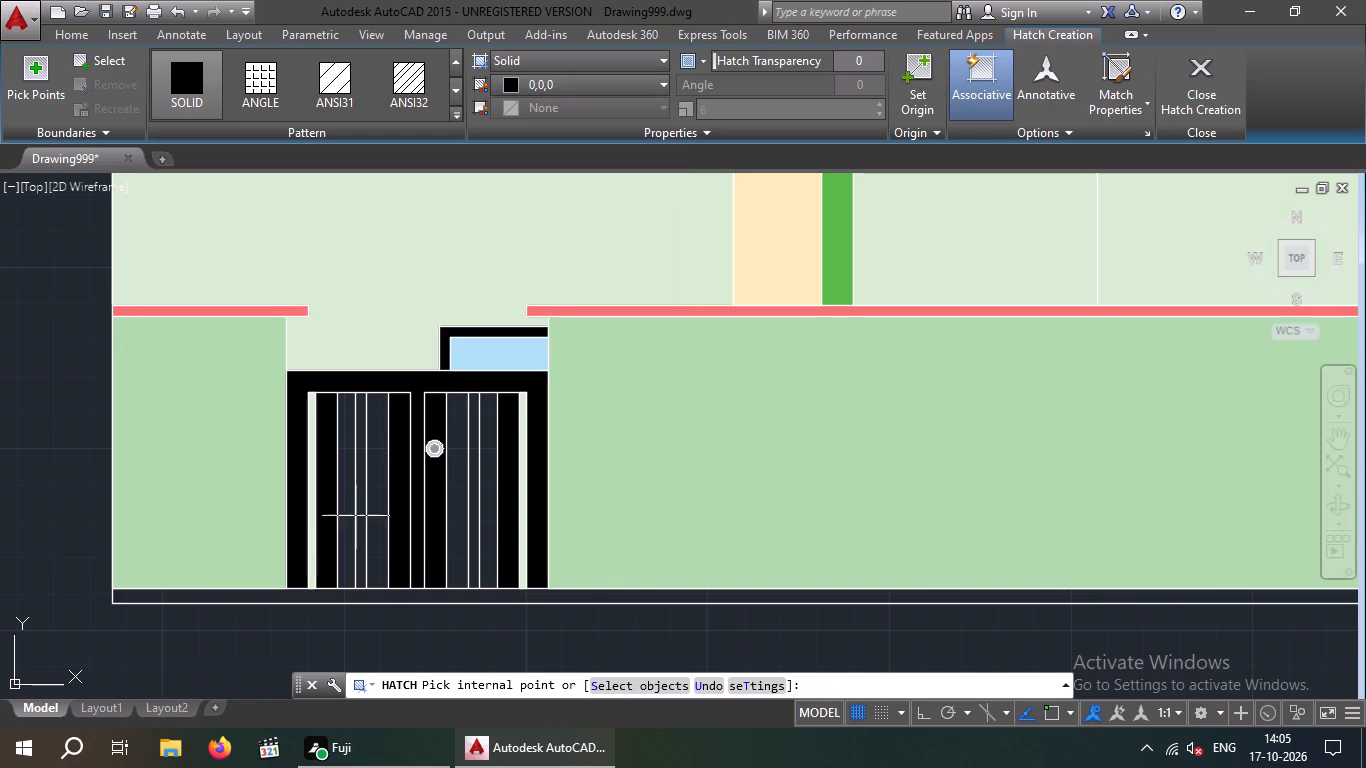
{"action": "scroll", "coordinate": [360, 512], "scroll_direction": "up", "scroll_amount": 1}
{"action": "left_click", "coordinate": [360, 509]}
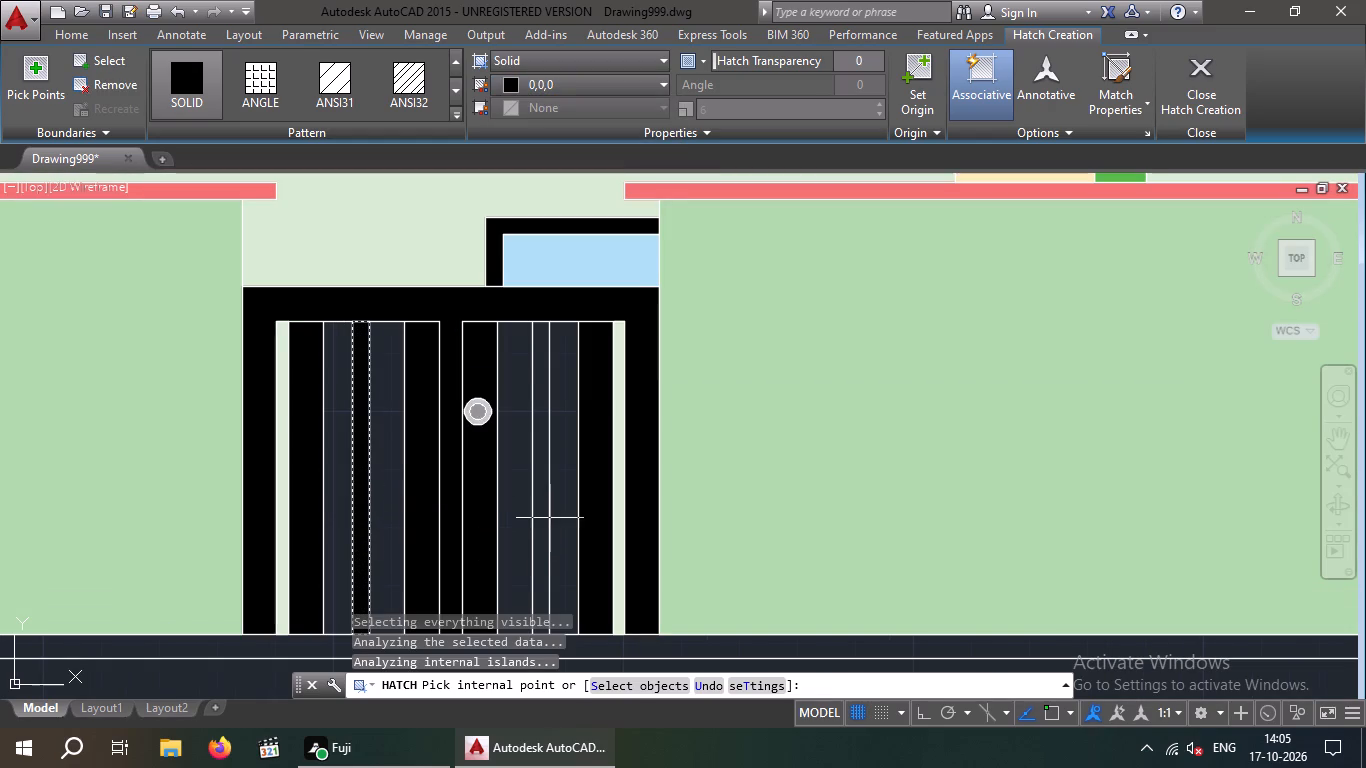
{"action": "left_click", "coordinate": [543, 510]}
{"action": "key", "text": "Escape"}
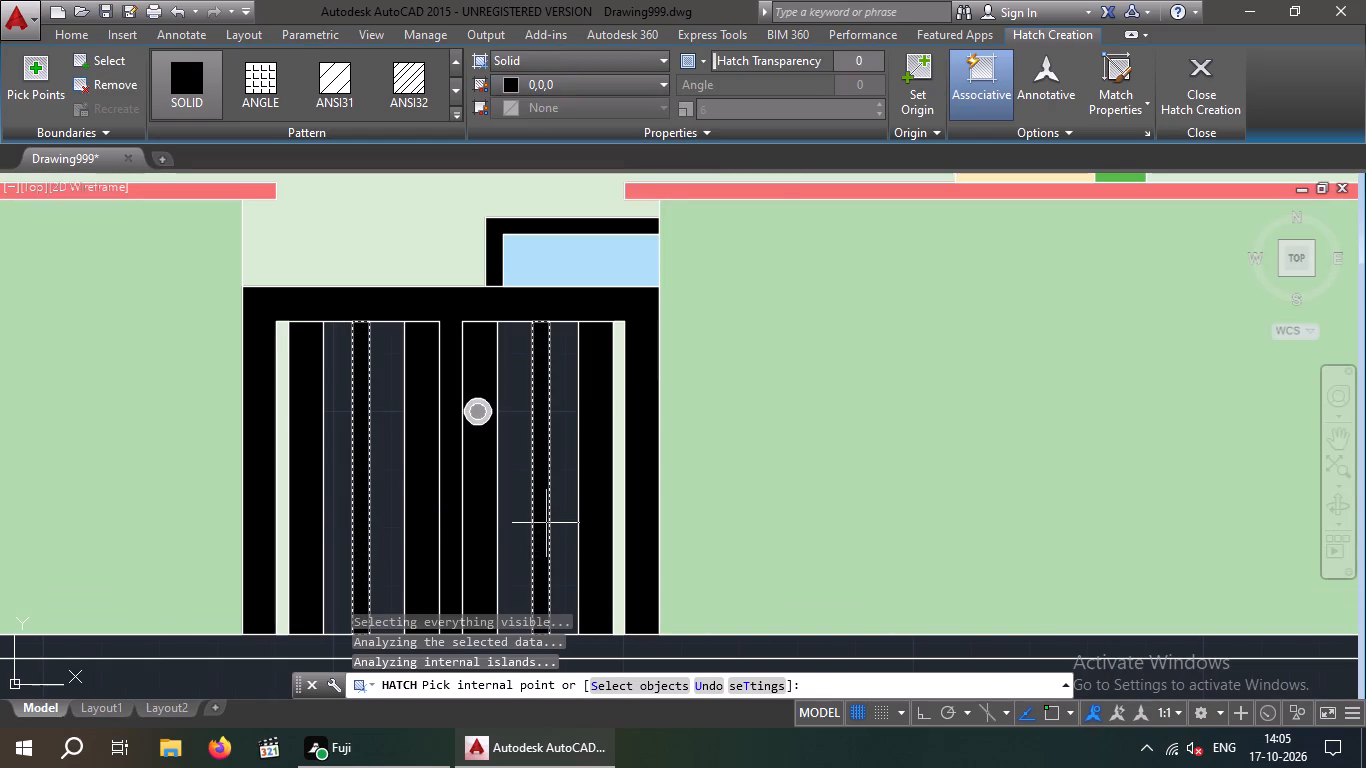
{"action": "key", "text": "Escape"}
Fill the four remaining unfilled panels of both door leaves with a solid hatch in colour 215,235,210.
{"action": "left_click", "coordinate": [185, 105]}
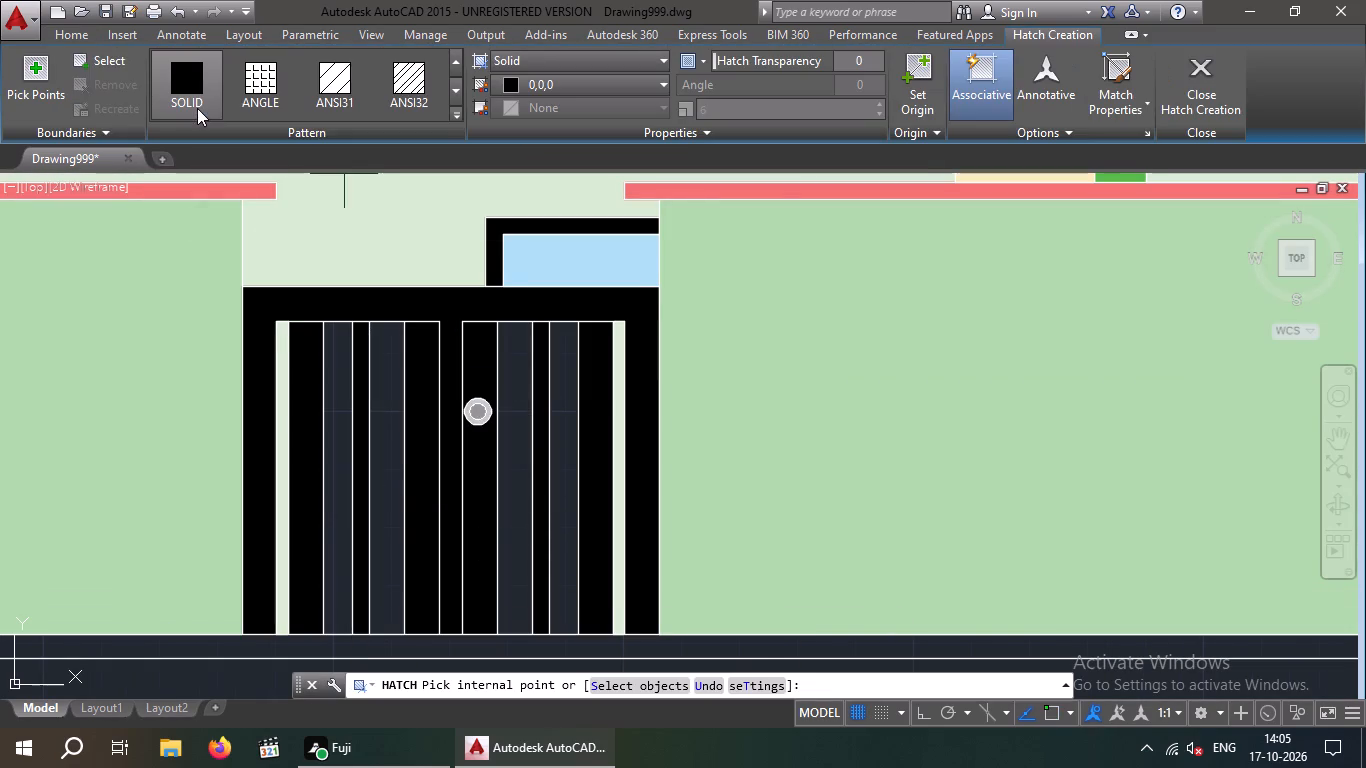
{"action": "left_click", "coordinate": [553, 78]}
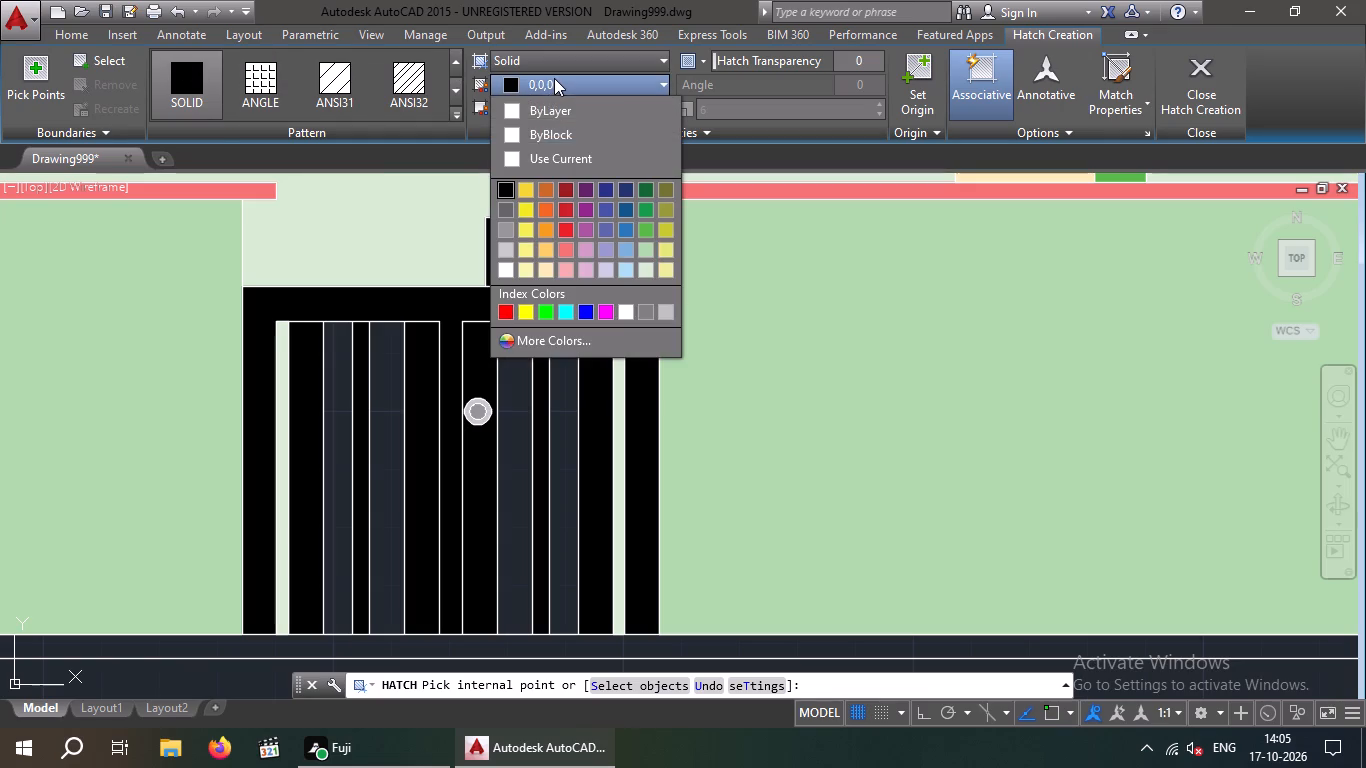
{"action": "left_click", "coordinate": [643, 270]}
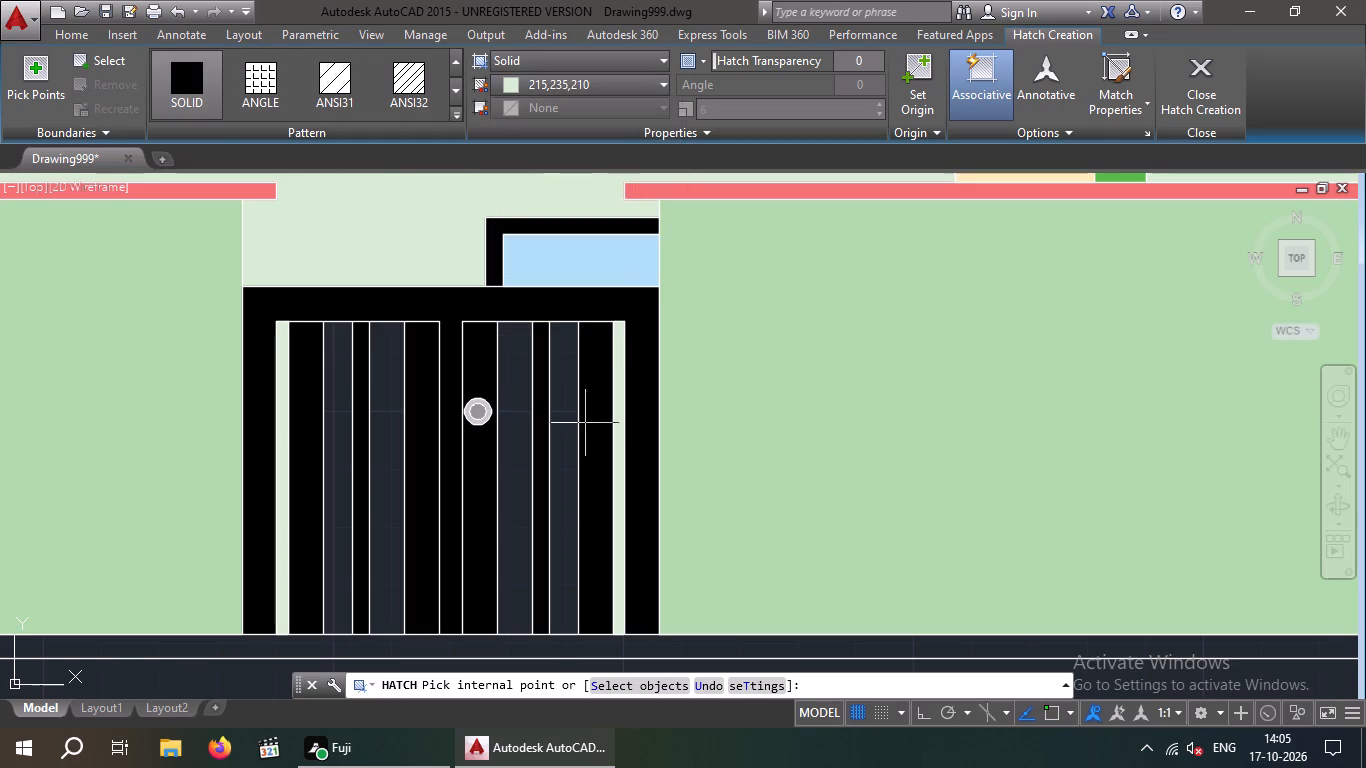
{"action": "left_click", "coordinate": [565, 427]}
{"action": "left_click", "coordinate": [515, 469]}
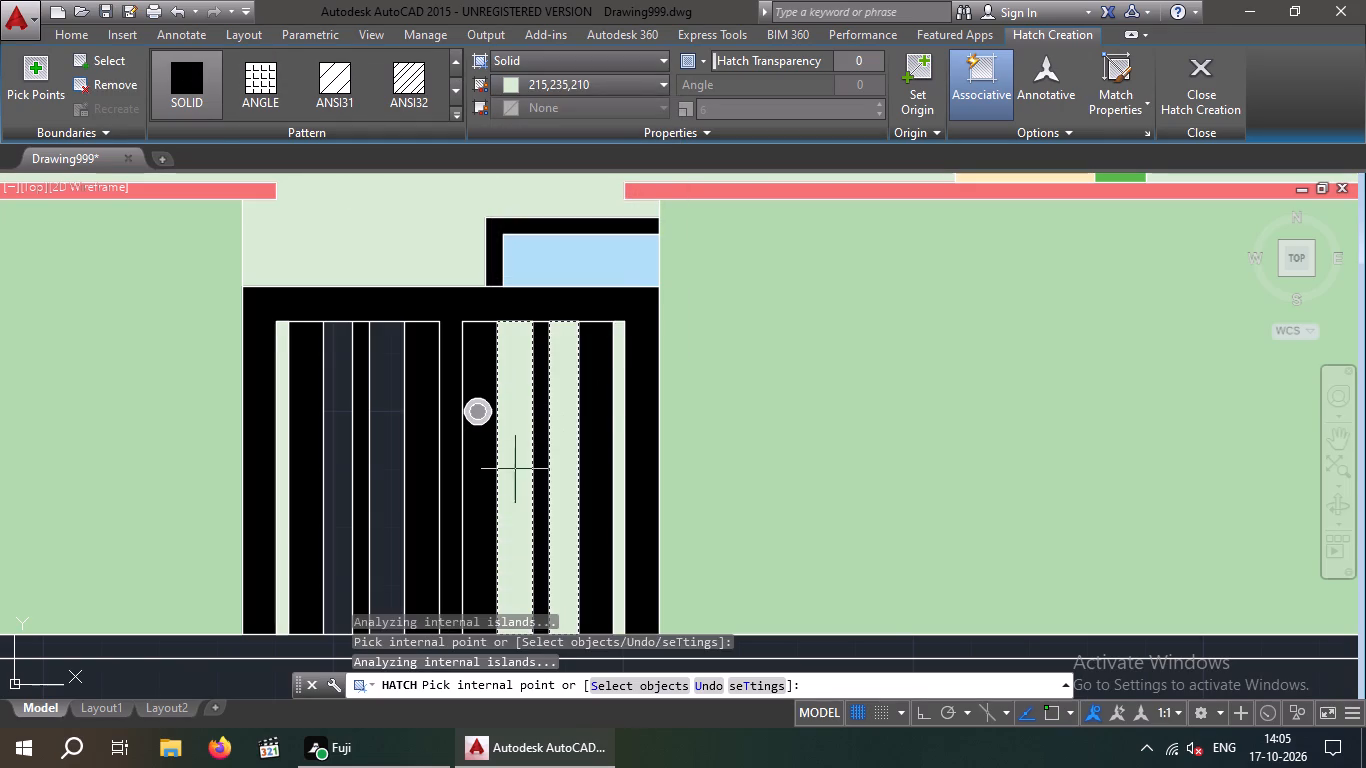
{"action": "left_click", "coordinate": [388, 480]}
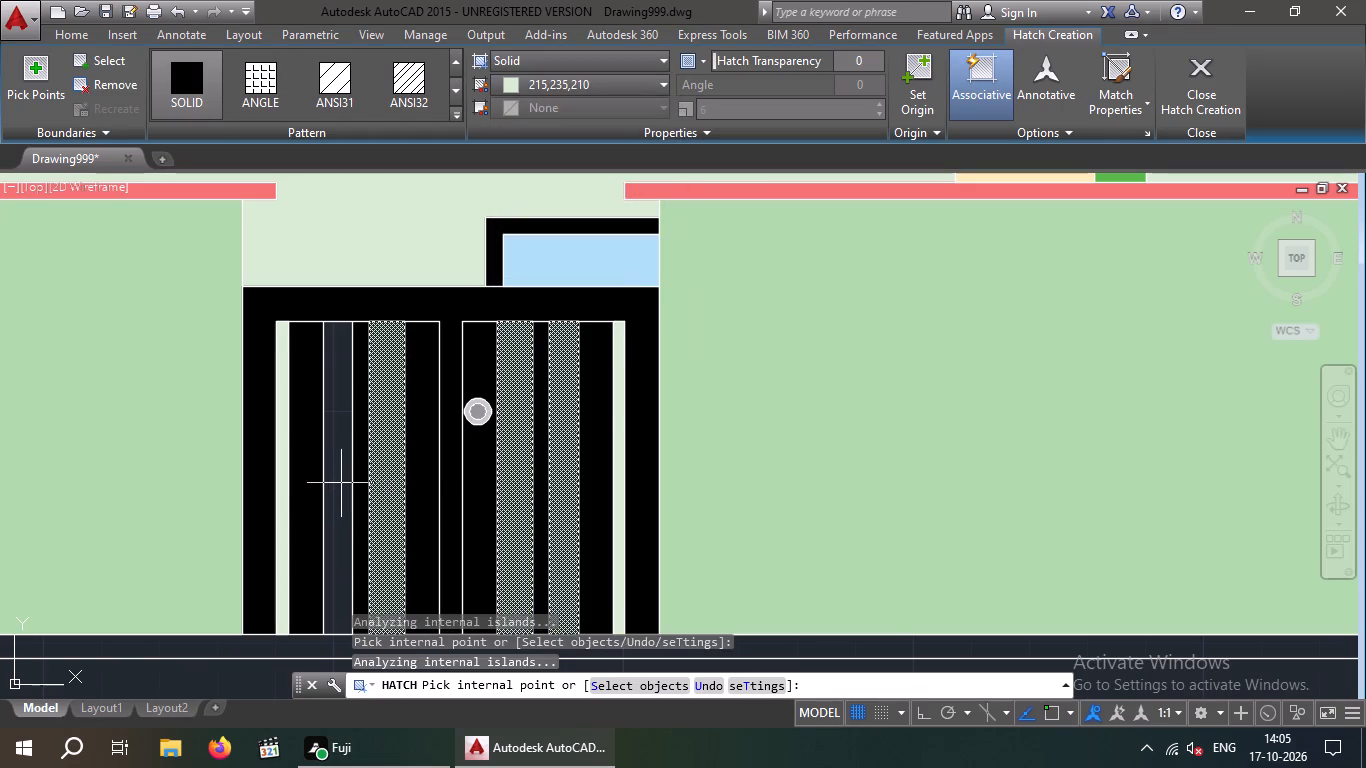
{"action": "left_click", "coordinate": [341, 481]}
{"action": "key", "text": "Escape"}
{"action": "scroll", "coordinate": [349, 442], "scroll_direction": "down", "scroll_amount": 2}
{"action": "key", "text": "Escape"}
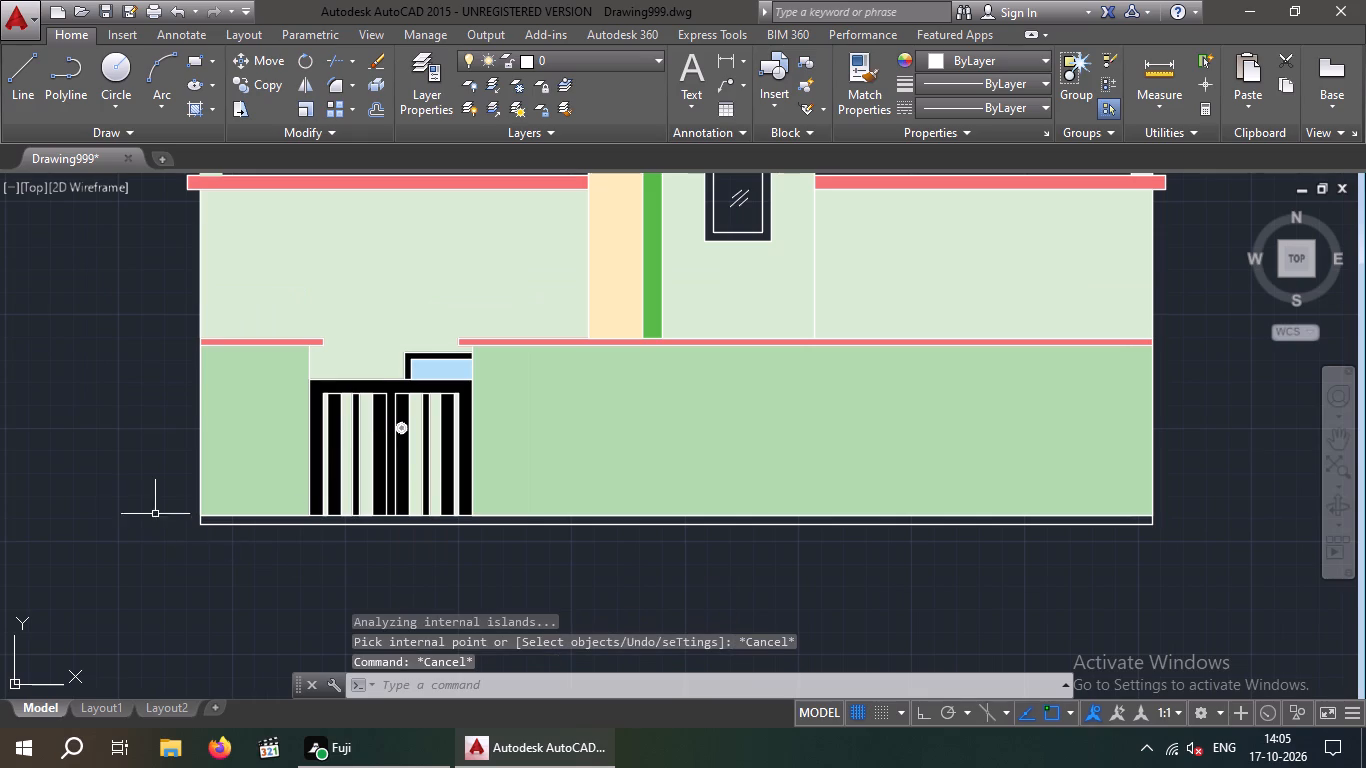
Save the drawing.
{"action": "middle_click_drag", "start_coordinate": [102, 468], "coordinate": [117, 434]}
{"action": "scroll", "coordinate": [119, 428], "scroll_direction": "down", "scroll_amount": 1}
{"action": "middle_click_drag", "start_coordinate": [119, 428], "coordinate": [98, 498]}
{"action": "scroll", "coordinate": [102, 473], "scroll_direction": "down", "scroll_amount": 1}
{"action": "middle_click_drag", "start_coordinate": [102, 471], "coordinate": [165, 464]}
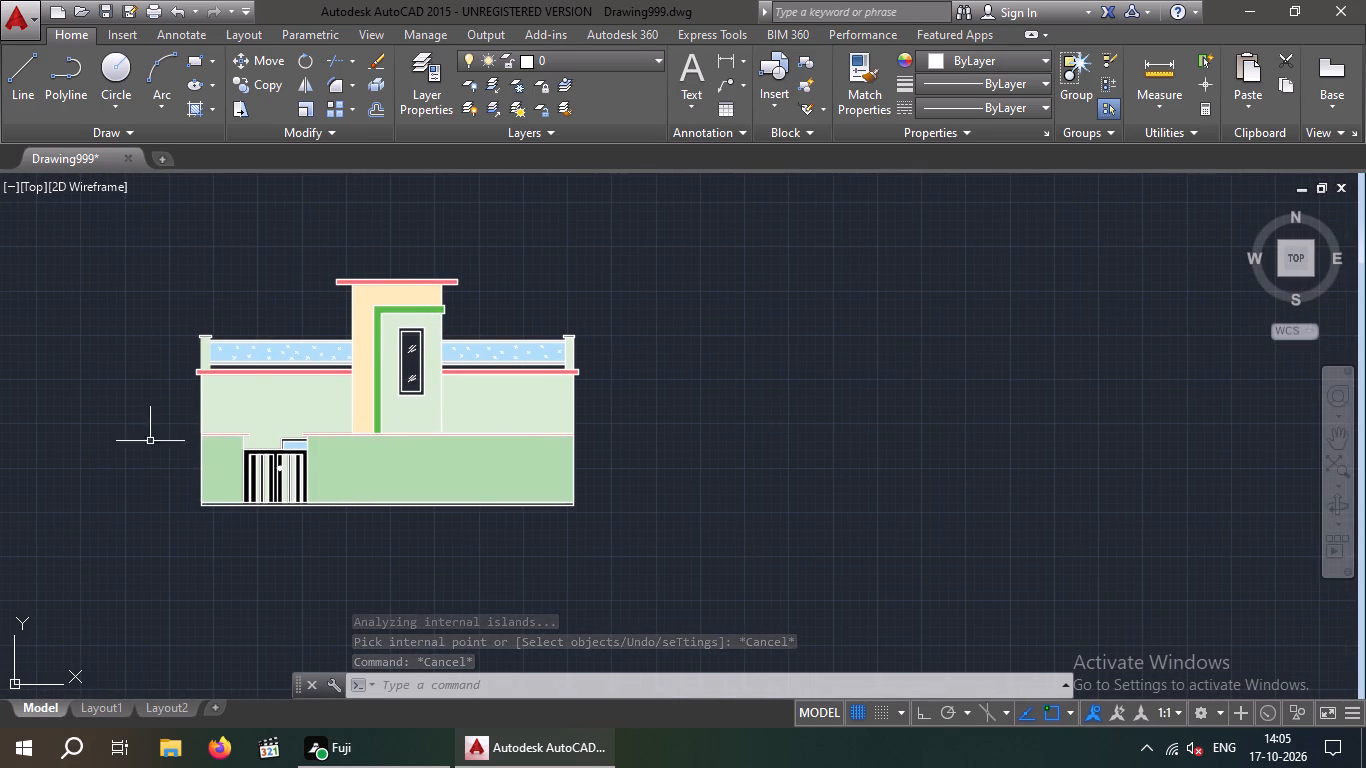
{"action": "key", "text": "Escape"}
{"action": "key", "text": "Escape"}
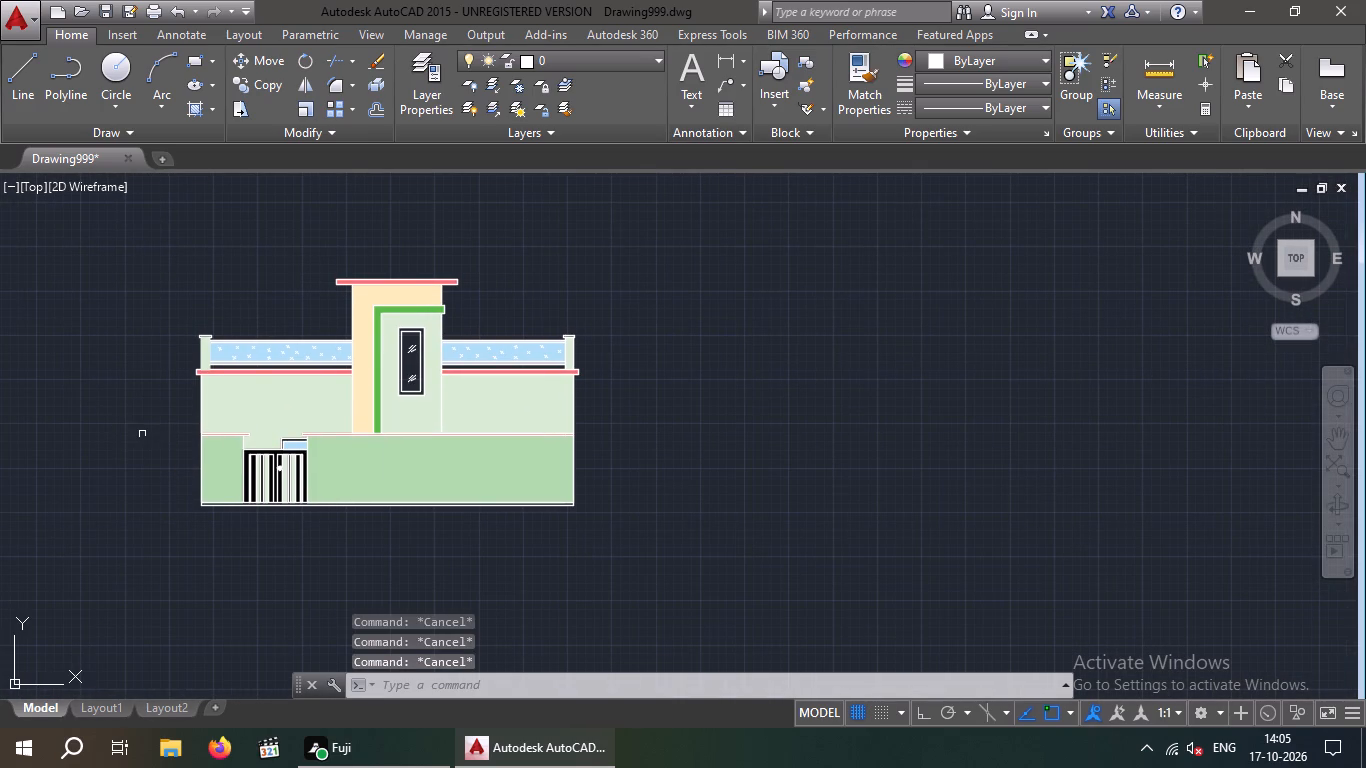
{"action": "key", "text": "ctrl+s"}
{"action": "key", "text": "ctrl+s"}
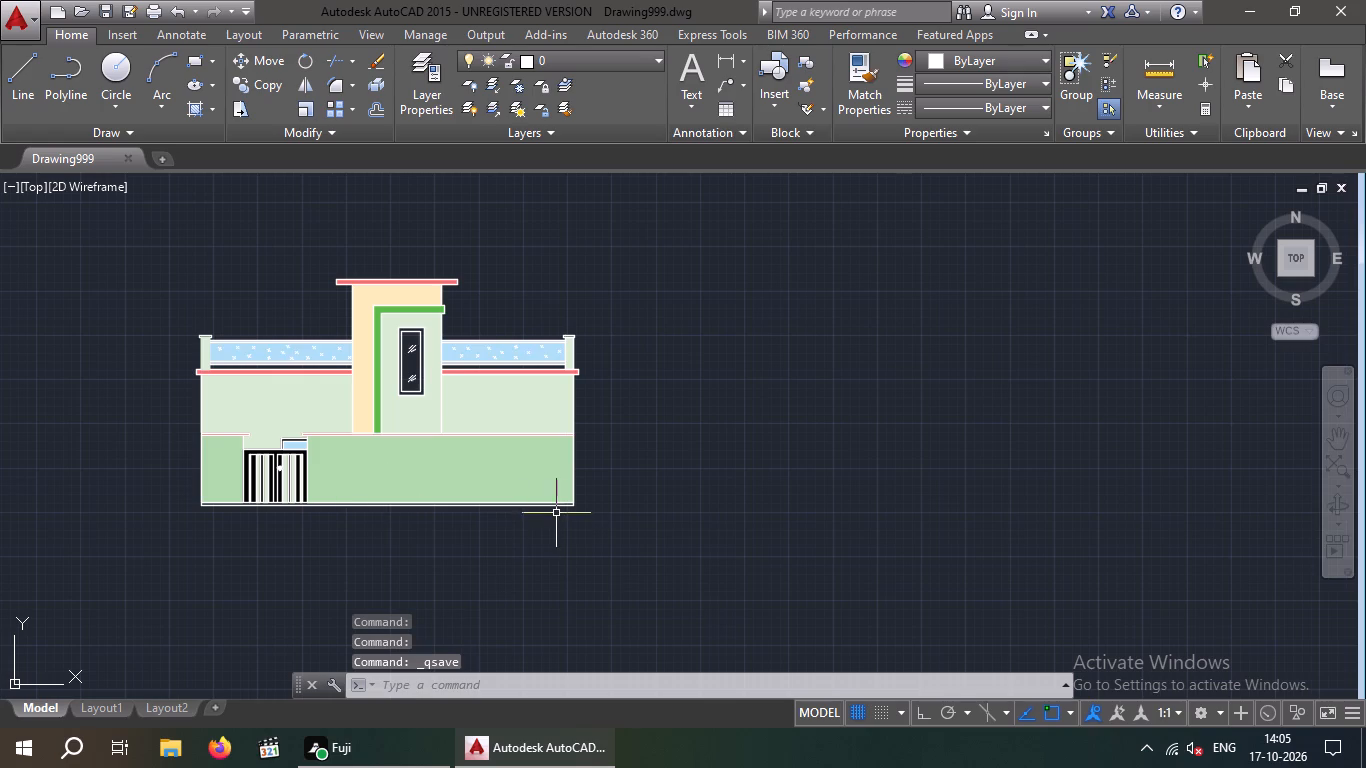
Examine the coloured house view together with the floor plan above it.
{"action": "scroll", "coordinate": [536, 513], "scroll_direction": "down", "scroll_amount": 1}
{"action": "middle_click_drag", "start_coordinate": [496, 520], "coordinate": [602, 504]}
{"action": "scroll", "coordinate": [586, 497], "scroll_direction": "down", "scroll_amount": 1}
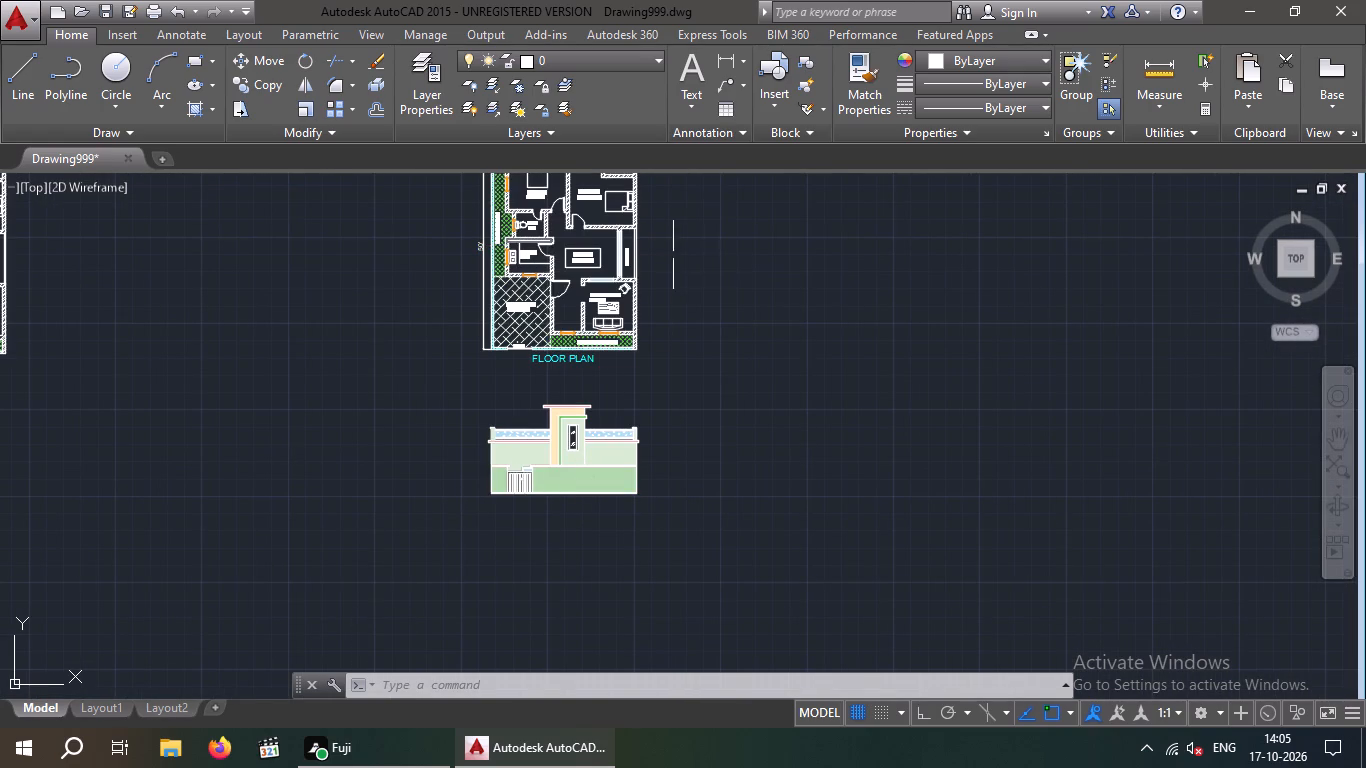
{"action": "middle_click_drag", "start_coordinate": [685, 319], "coordinate": [705, 475]}
{"action": "middle_click_drag", "start_coordinate": [712, 440], "coordinate": [699, 394]}
{"action": "middle_click_drag", "start_coordinate": [725, 403], "coordinate": [714, 353]}
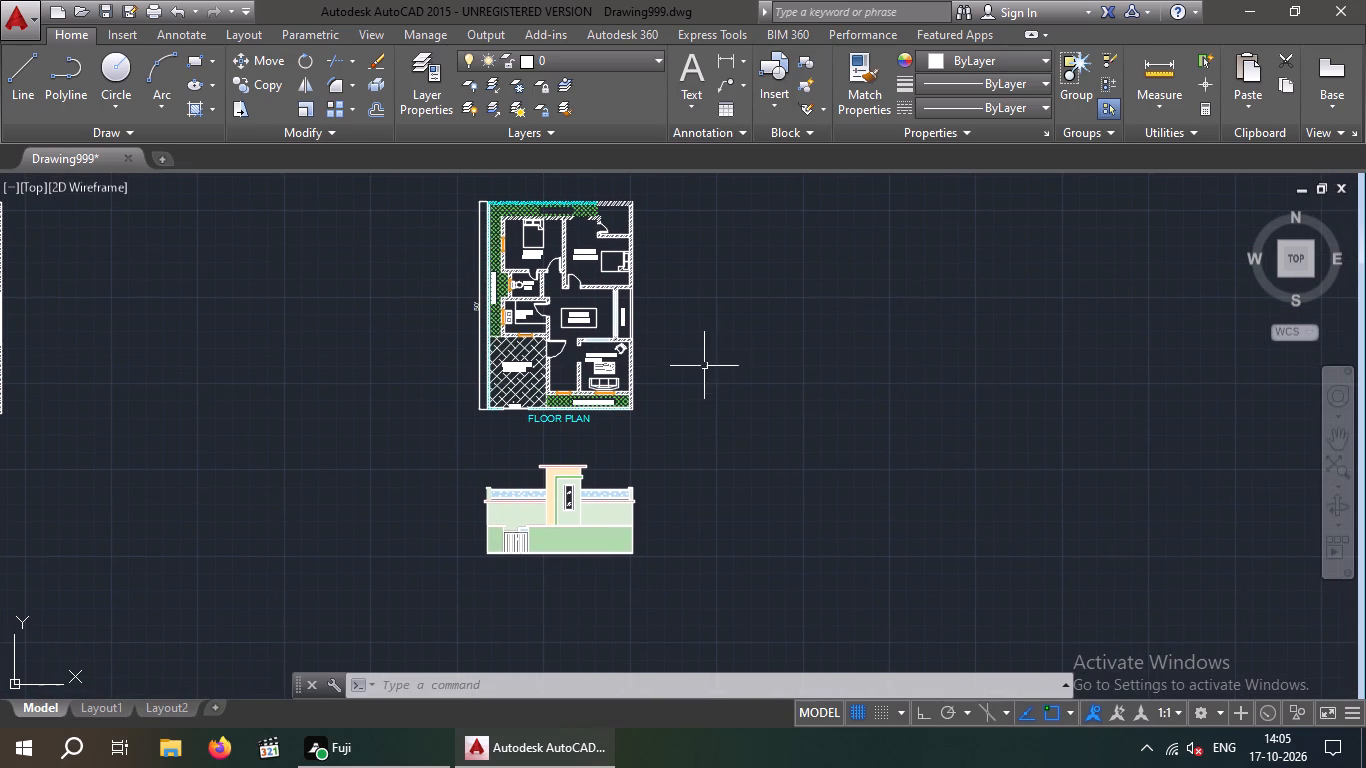
{"action": "middle_click_drag", "start_coordinate": [704, 366], "coordinate": [702, 354]}
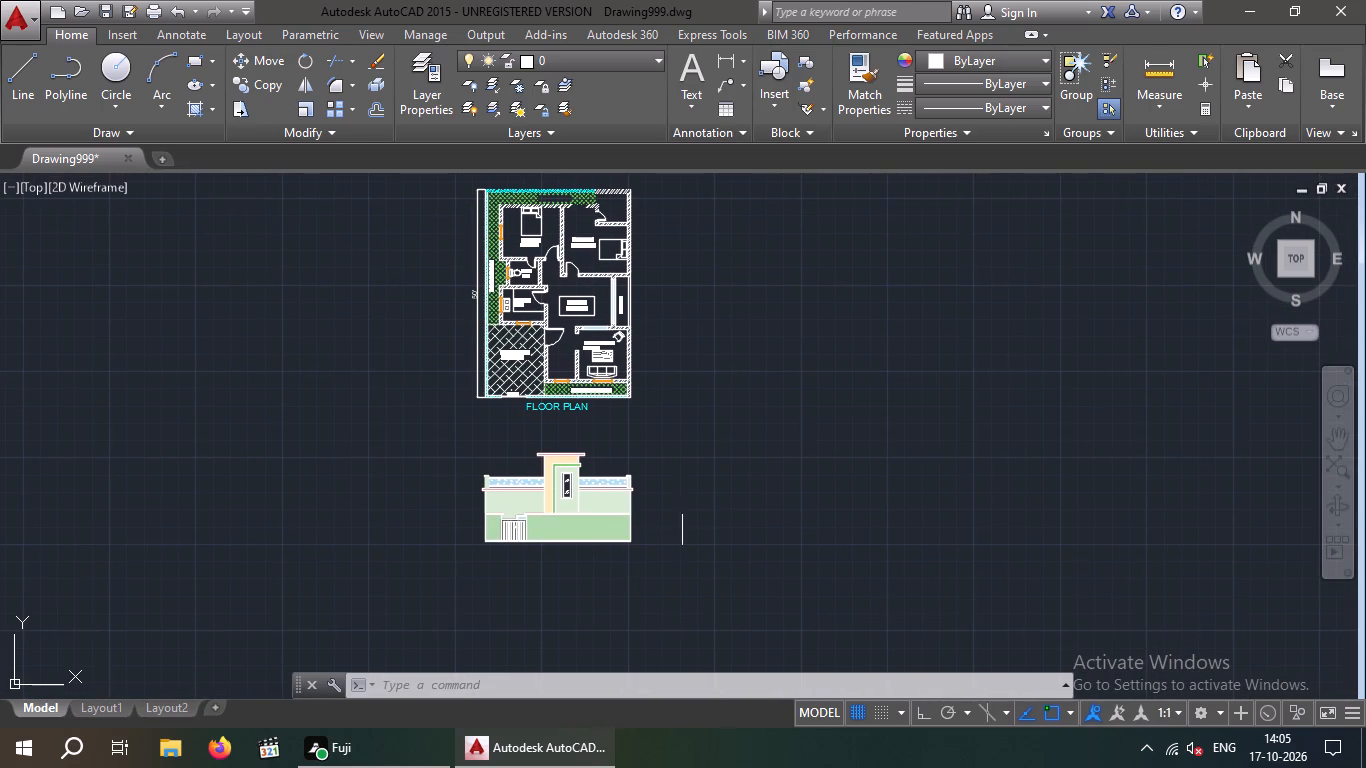
{"action": "middle_click_drag", "start_coordinate": [692, 469], "coordinate": [681, 405]}
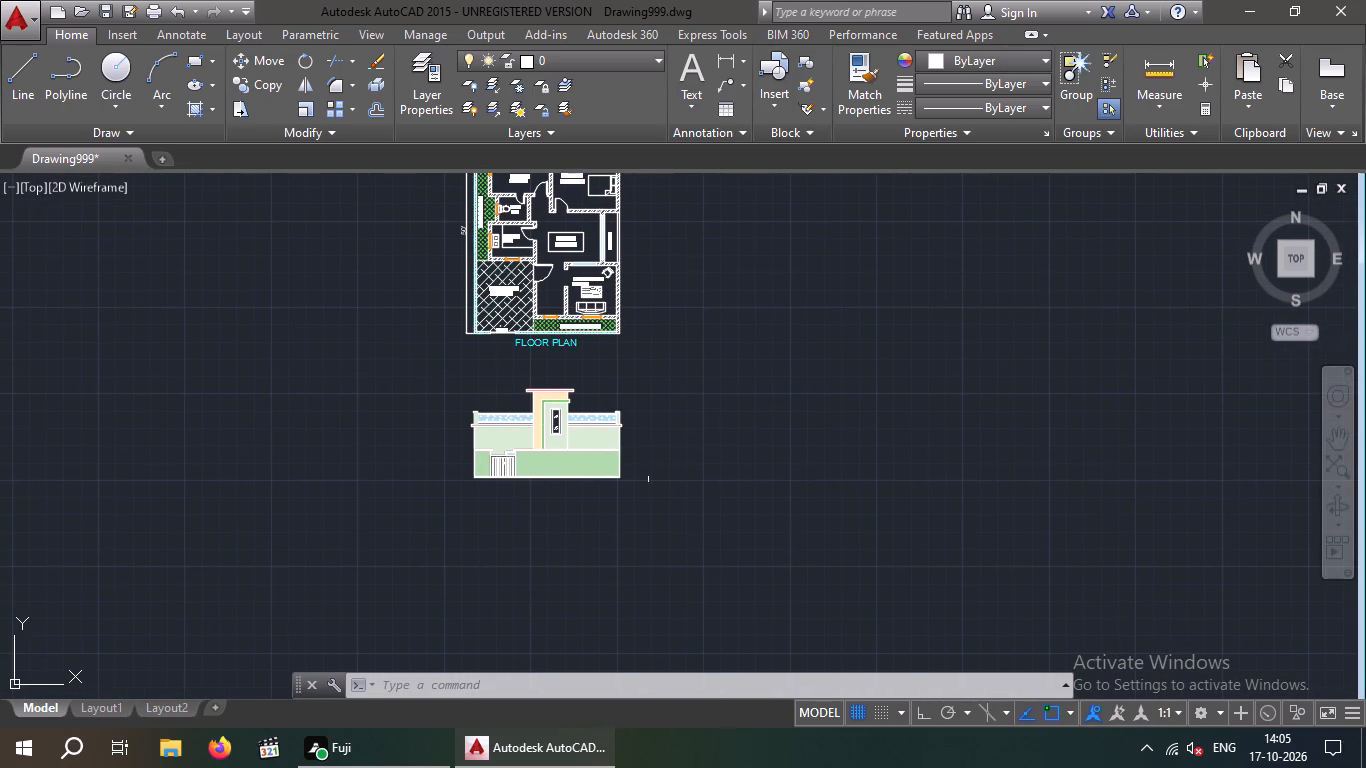
Draw a short vertical line at the right end of the base strip, from its bottom corner up to the green wall's lower corner.
{"action": "scroll", "coordinate": [566, 473], "scroll_direction": "up", "scroll_amount": 3}
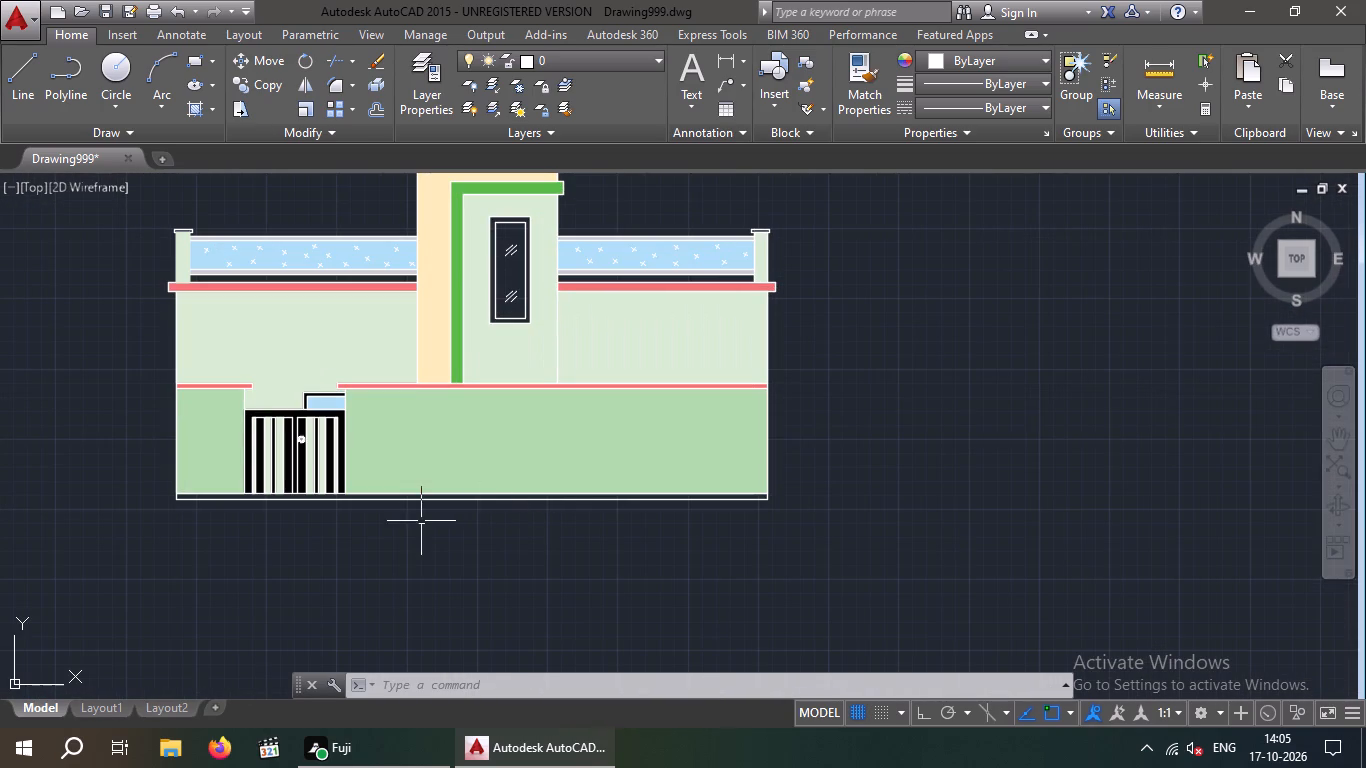
{"action": "scroll", "coordinate": [803, 506], "scroll_direction": "up", "scroll_amount": 2}
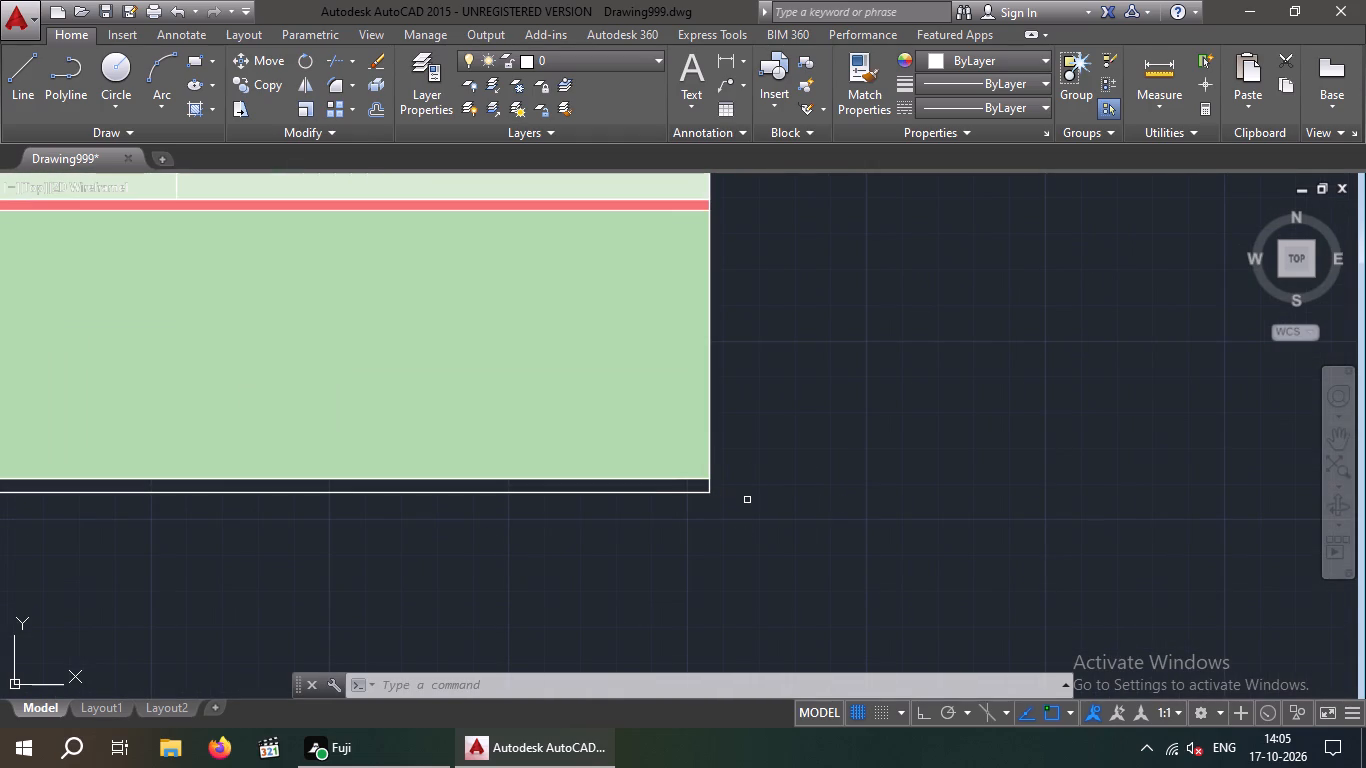
{"action": "key", "text": "l"}
{"action": "key", "text": "Return"}
{"action": "scroll", "coordinate": [722, 500], "scroll_direction": "up", "scroll_amount": 4}
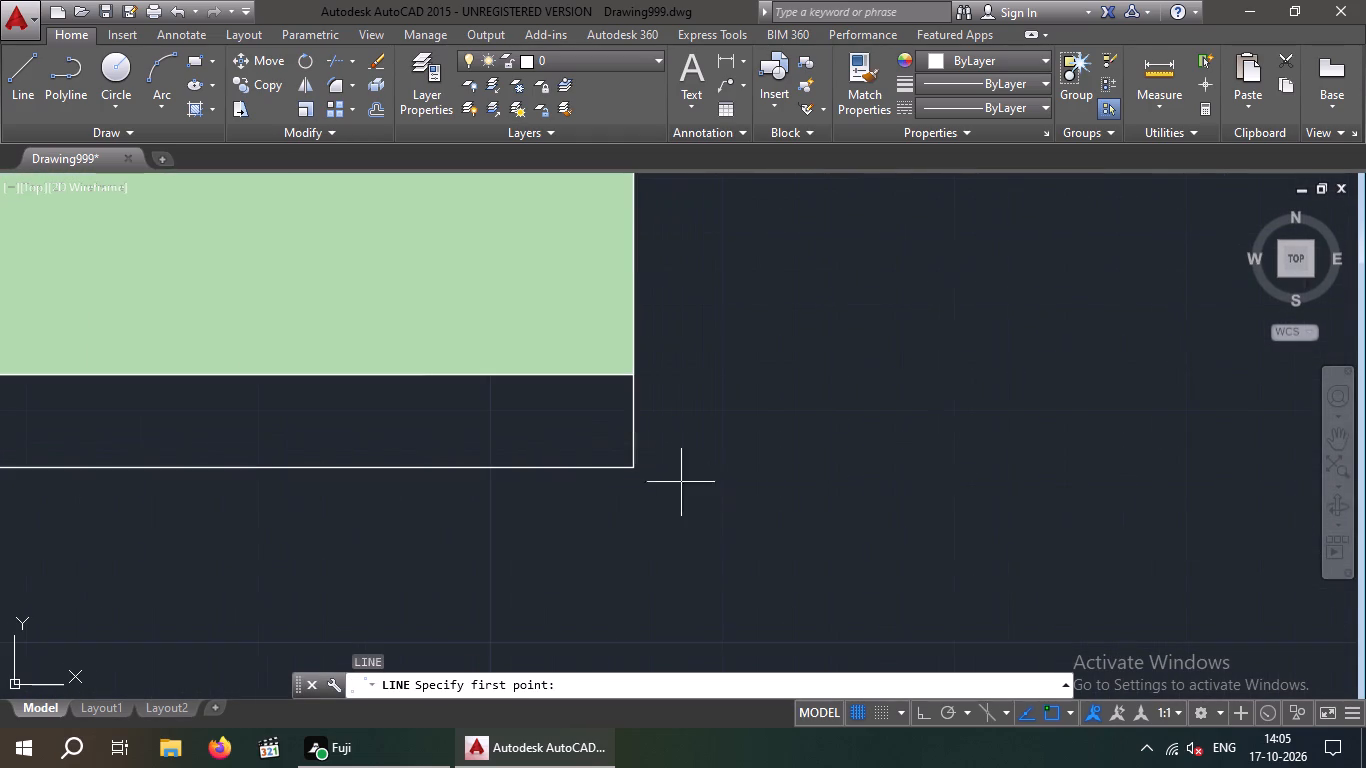
{"action": "left_click", "coordinate": [632, 471]}
{"action": "left_click", "coordinate": [633, 371]}
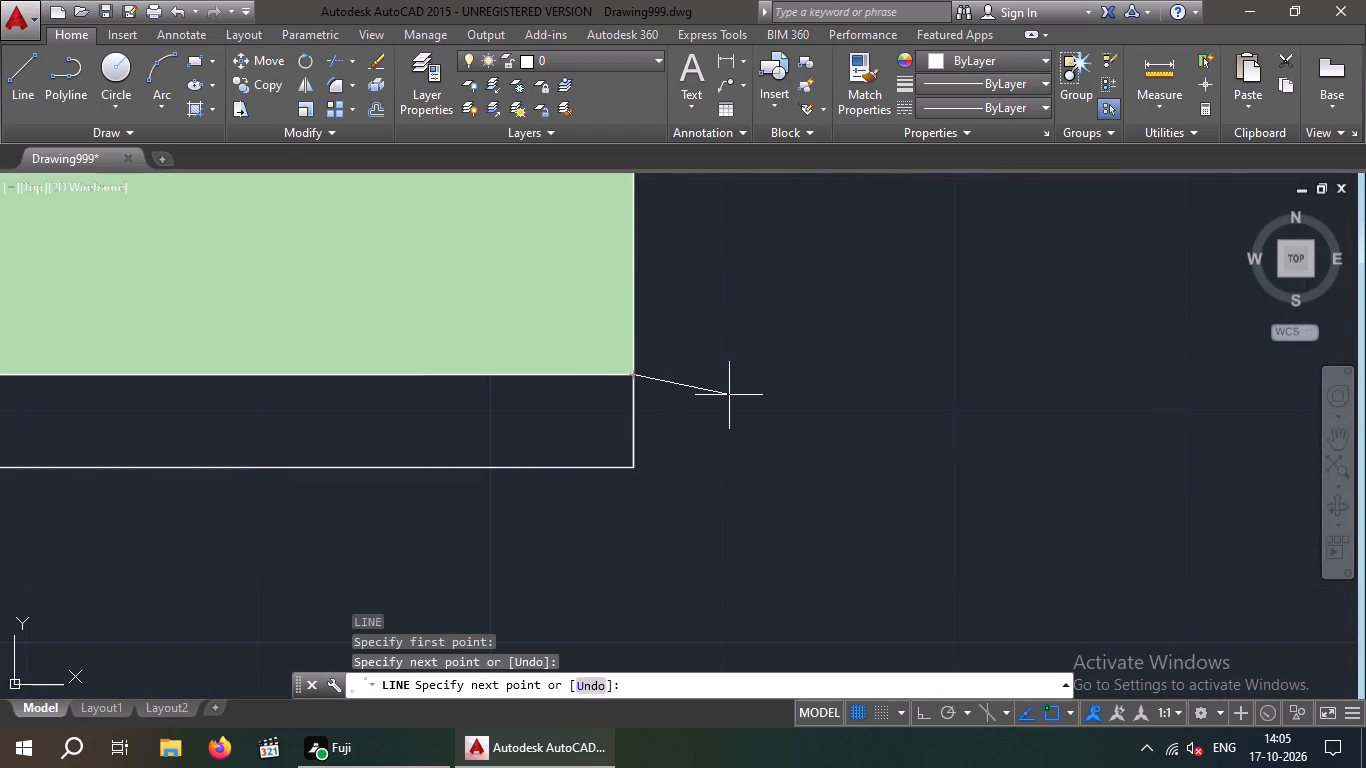
{"action": "key", "text": "space"}
Draw a short vertical line at the left end of the base strip, from its bottom corner up to the green wall's lower corner.
{"action": "scroll", "coordinate": [728, 395], "scroll_direction": "down", "scroll_amount": 2}
{"action": "scroll", "coordinate": [609, 447], "scroll_direction": "down", "scroll_amount": 2}
{"action": "middle_click_drag", "start_coordinate": [664, 477], "coordinate": [984, 427]}
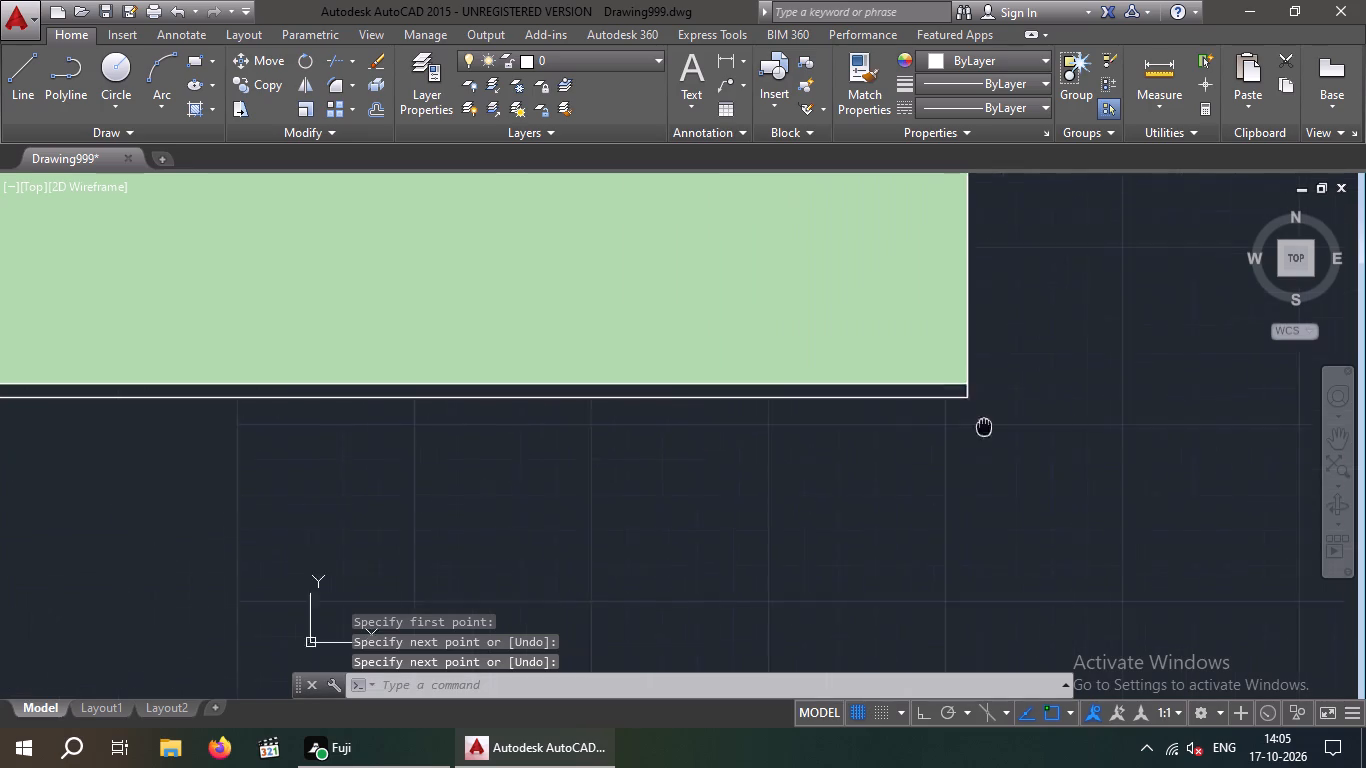
{"action": "middle_click_drag", "start_coordinate": [984, 427], "coordinate": [1046, 412]}
{"action": "scroll", "coordinate": [1045, 418], "scroll_direction": "down", "scroll_amount": 3}
{"action": "scroll", "coordinate": [686, 415], "scroll_direction": "up", "scroll_amount": 3}
{"action": "key", "text": "space"}
{"action": "scroll", "coordinate": [660, 392], "scroll_direction": "up", "scroll_amount": 3}
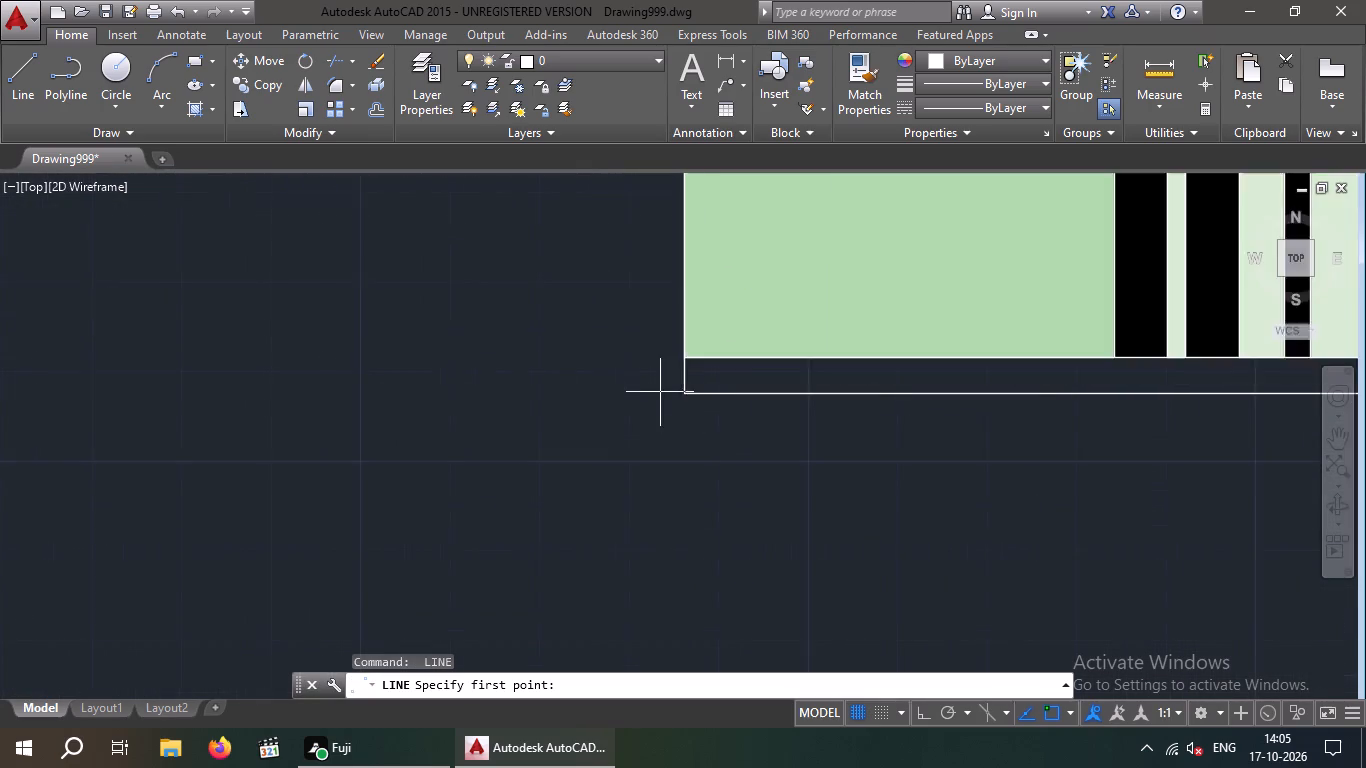
{"action": "left_click", "coordinate": [695, 390]}
{"action": "left_click_drag", "start_coordinate": [696, 338], "coordinate": [681, 343]}
{"action": "key", "text": "Escape"}
{"action": "key", "text": "Escape"}
Offset the short vertical line at the base strip's left end 4" outward, away from the wall.
{"action": "key", "text": "o"}
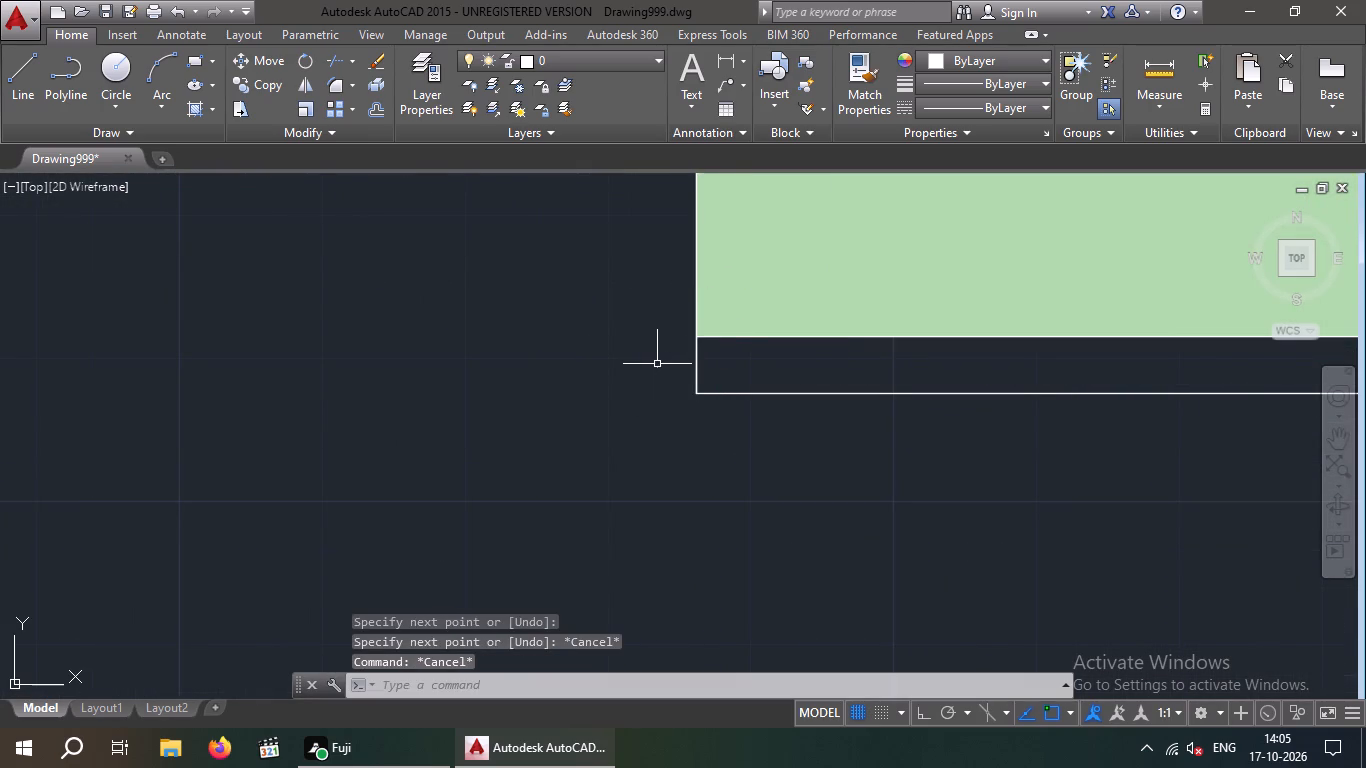
{"action": "key", "text": "Return"}
{"action": "key", "text": "4"}
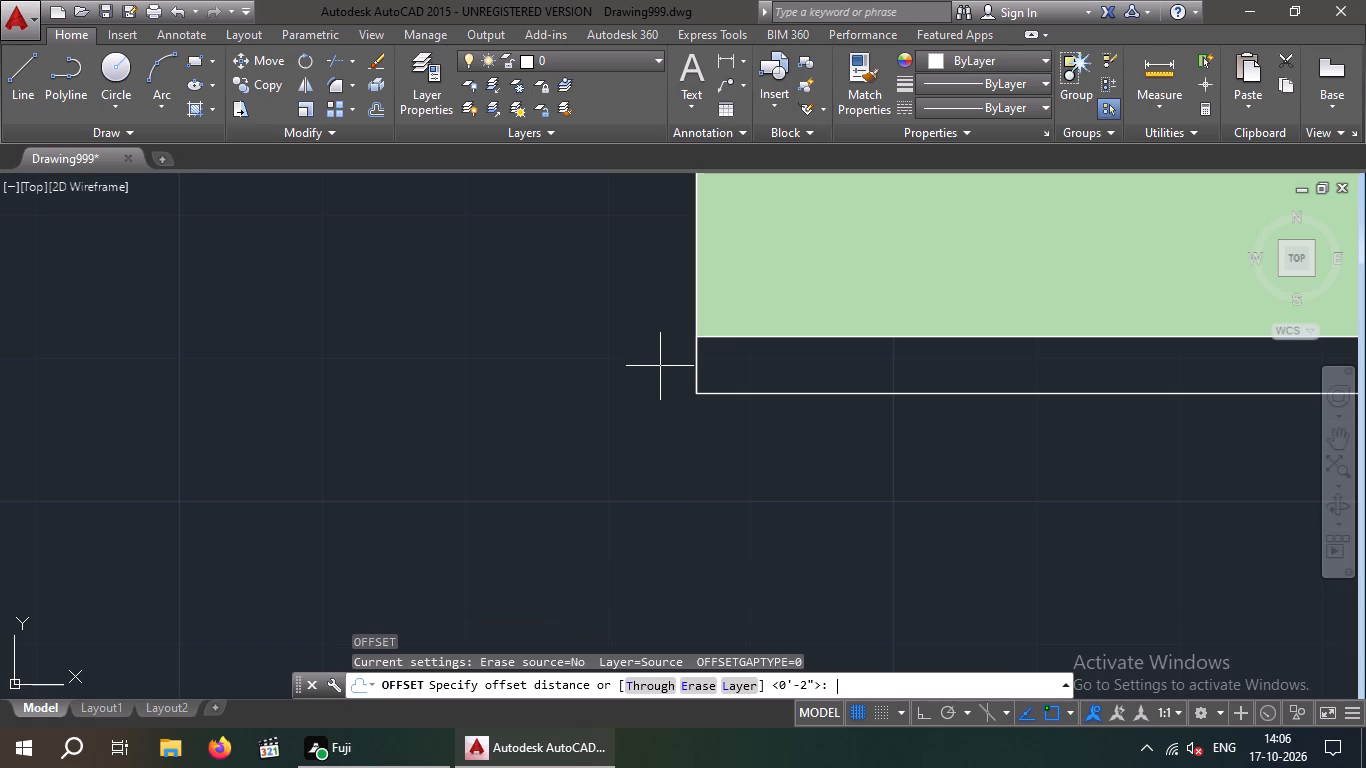
{"action": "key", "text": "shift+quotedbl"}
{"action": "key", "text": "Return"}
{"action": "left_click_drag", "start_coordinate": [695, 374], "coordinate": [685, 375]}
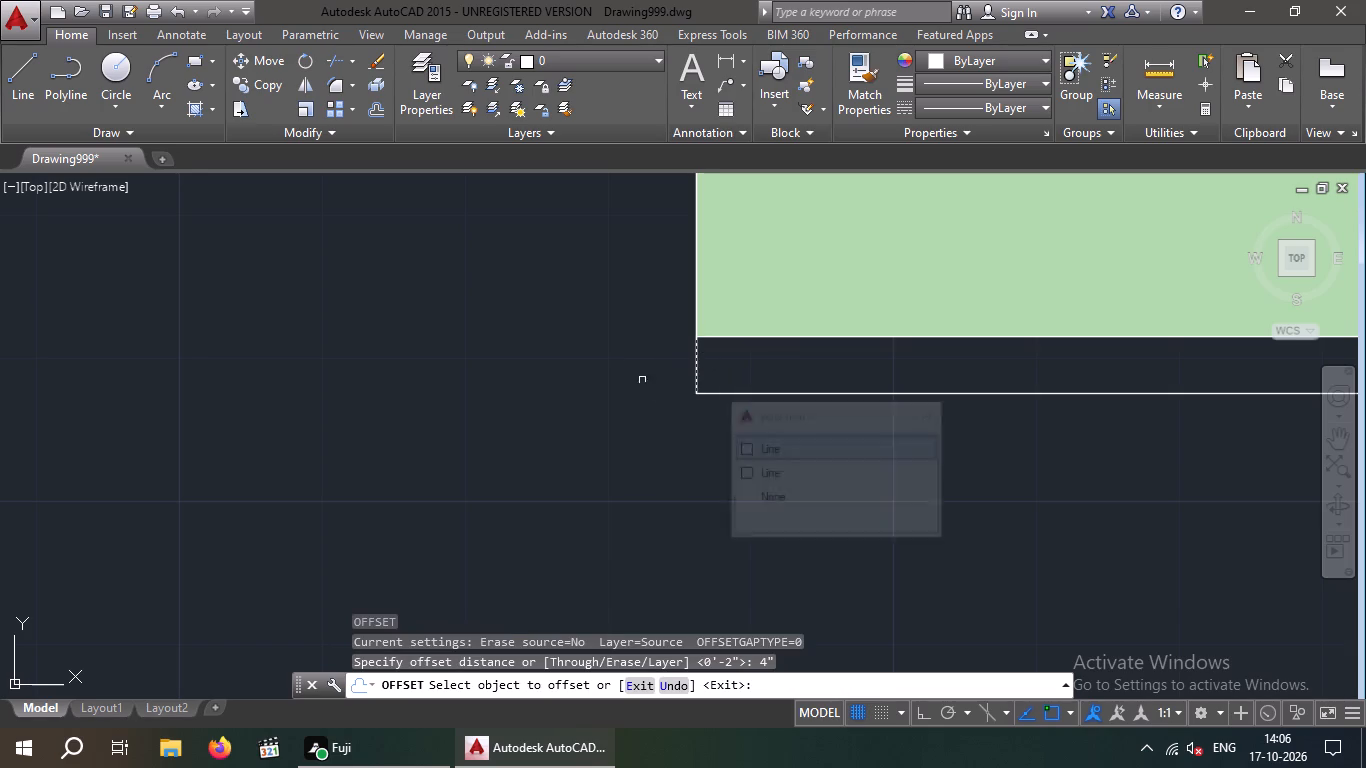
{"action": "left_click", "coordinate": [573, 379]}
Offset the short vertical line at the base strip's right end outward by the same 4" distance.
{"action": "scroll", "coordinate": [612, 373], "scroll_direction": "down", "scroll_amount": 2}
{"action": "middle_click_drag", "start_coordinate": [755, 454], "coordinate": [2, 623]}
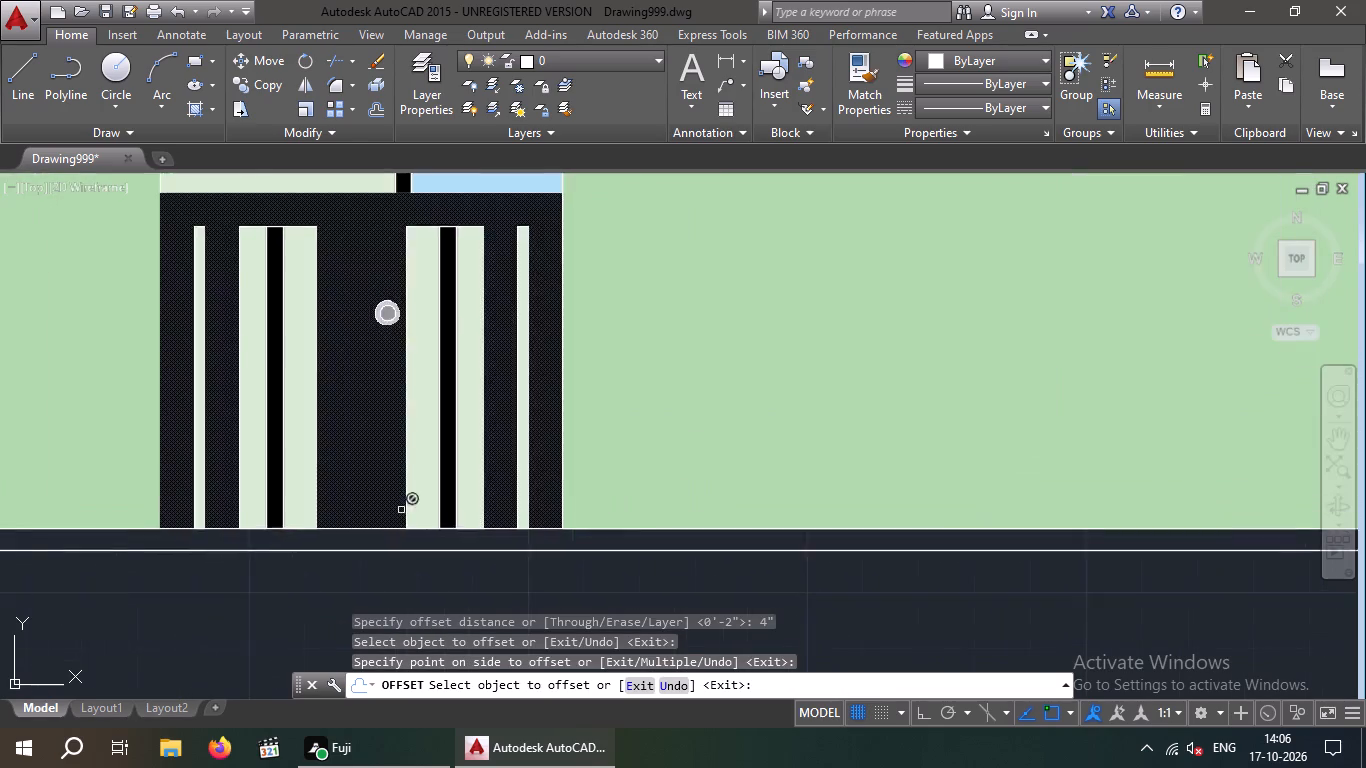
{"action": "scroll", "coordinate": [687, 463], "scroll_direction": "down", "scroll_amount": 2}
{"action": "middle_click_drag", "start_coordinate": [1269, 534], "coordinate": [871, 558]}
{"action": "scroll", "coordinate": [911, 538], "scroll_direction": "up", "scroll_amount": 2}
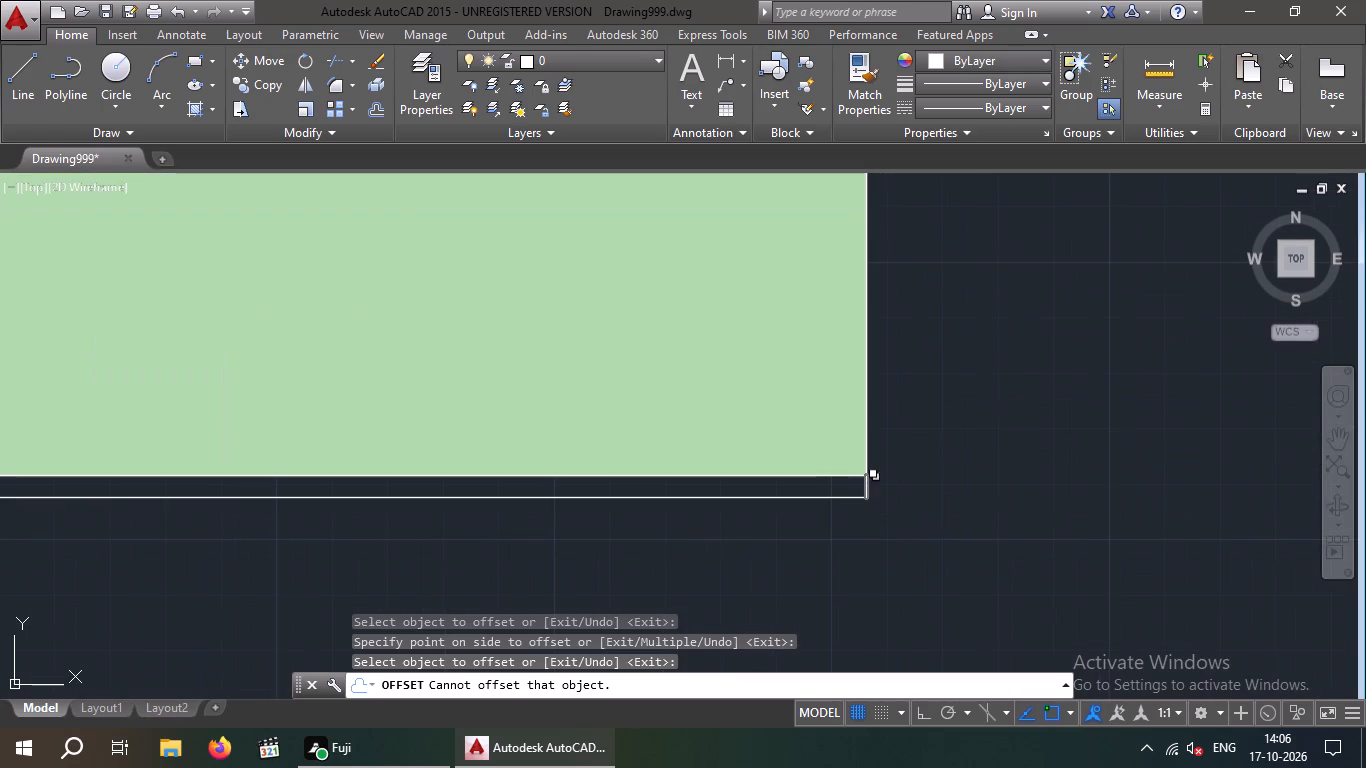
{"action": "left_click_drag", "start_coordinate": [868, 488], "coordinate": [913, 489]}
{"action": "left_click", "coordinate": [984, 481]}
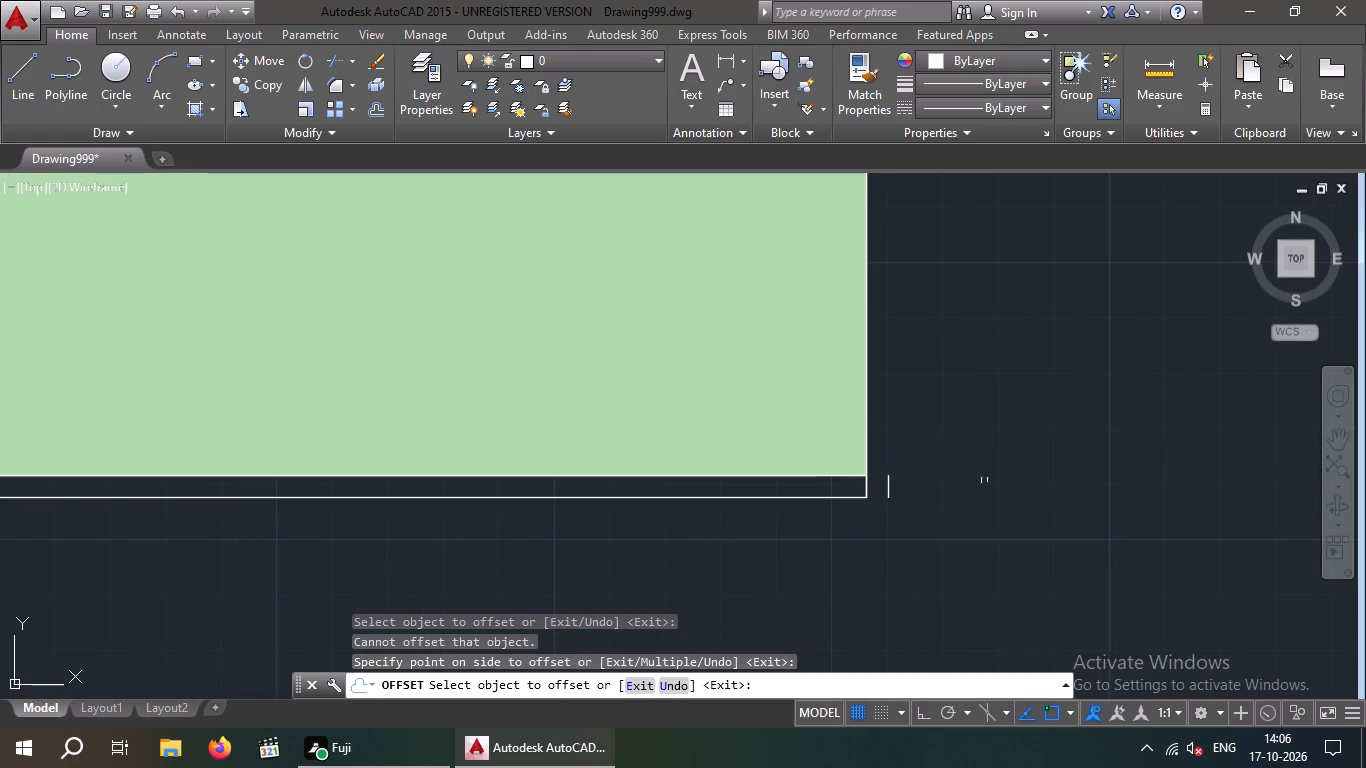
{"action": "key", "text": "Escape"}
{"action": "key", "text": "Escape"}
Erase the original short vertical line under the green wall's right corner, keeping the offset copy.
{"action": "scroll", "coordinate": [883, 508], "scroll_direction": "up", "scroll_amount": 4}
{"action": "left_click", "coordinate": [763, 415]}
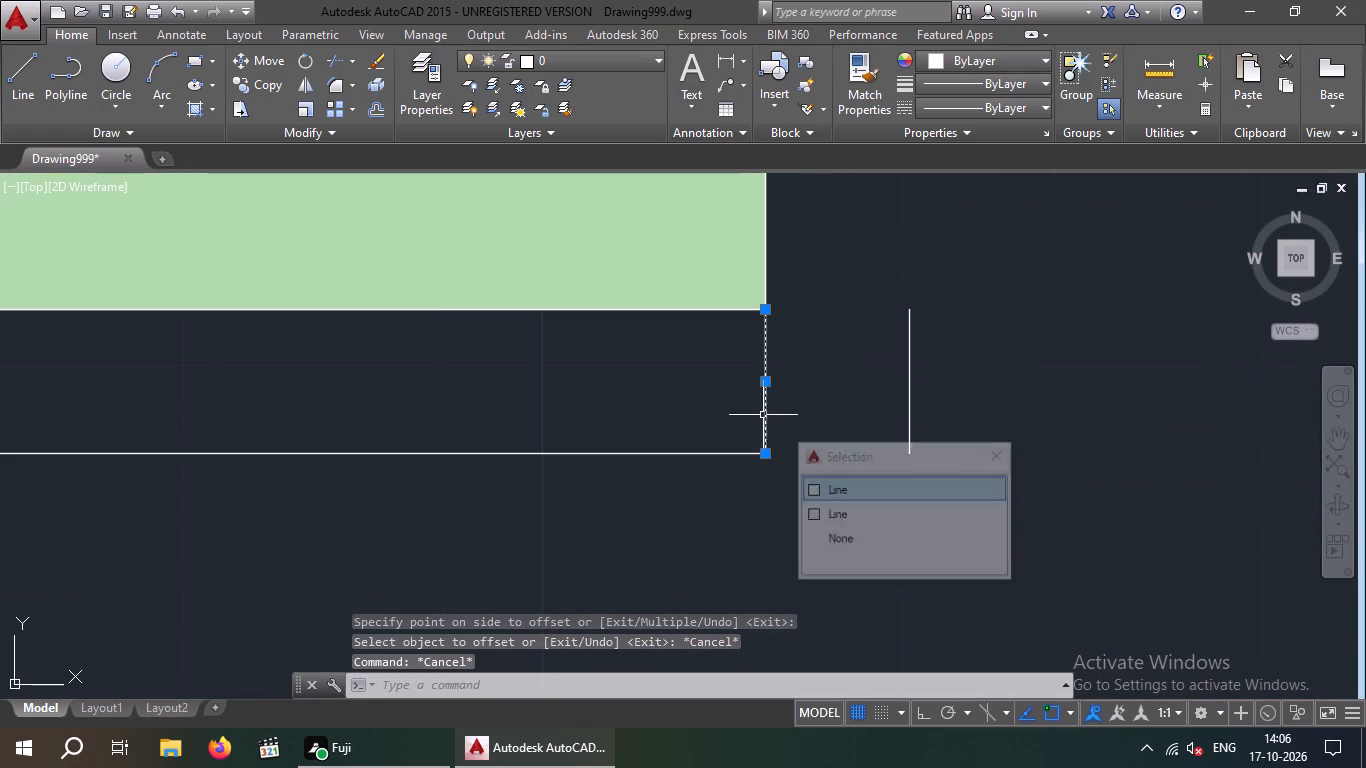
{"action": "key", "text": "Delete"}
{"action": "scroll", "coordinate": [923, 436], "scroll_direction": "down", "scroll_amount": 4}
{"action": "scroll", "coordinate": [902, 444], "scroll_direction": "up", "scroll_amount": 3}
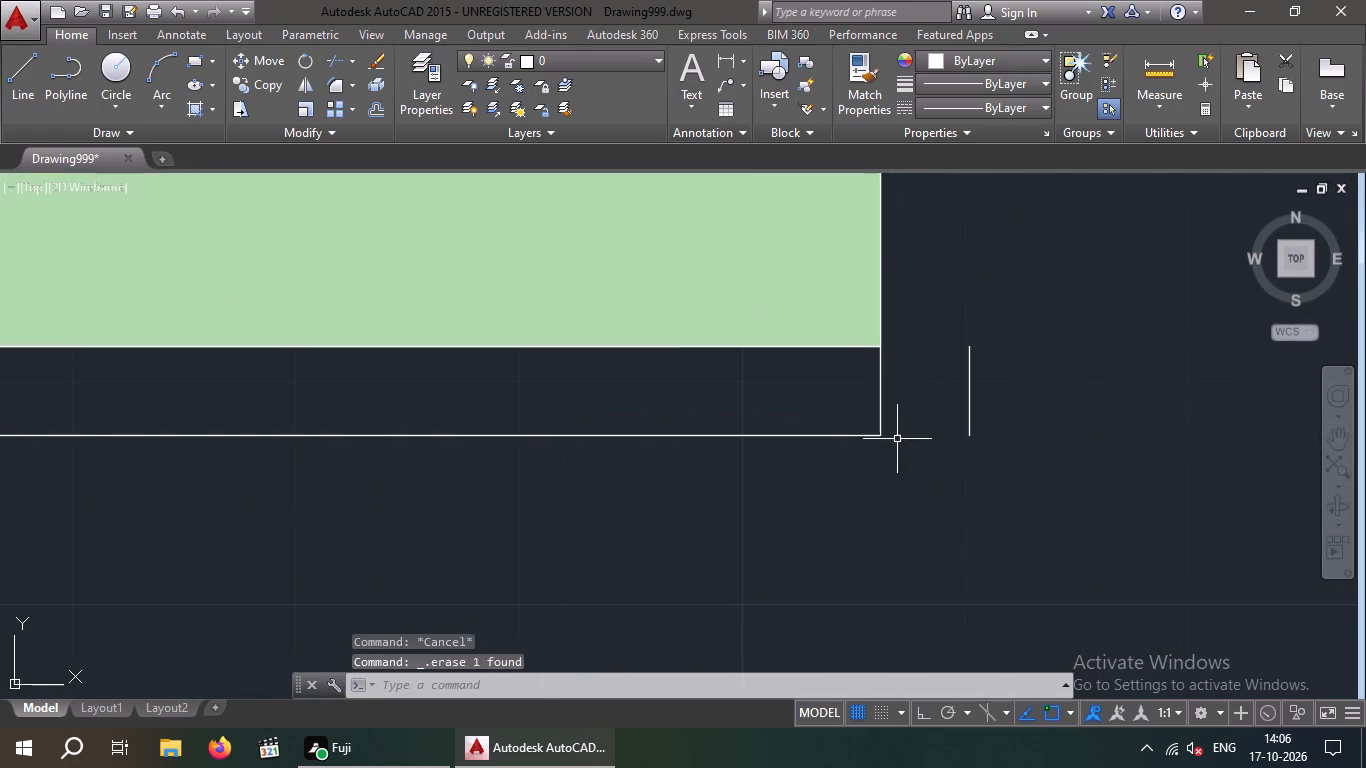
{"action": "left_click", "coordinate": [879, 409]}
{"action": "scroll", "coordinate": [897, 421], "scroll_direction": "down", "scroll_amount": 3}
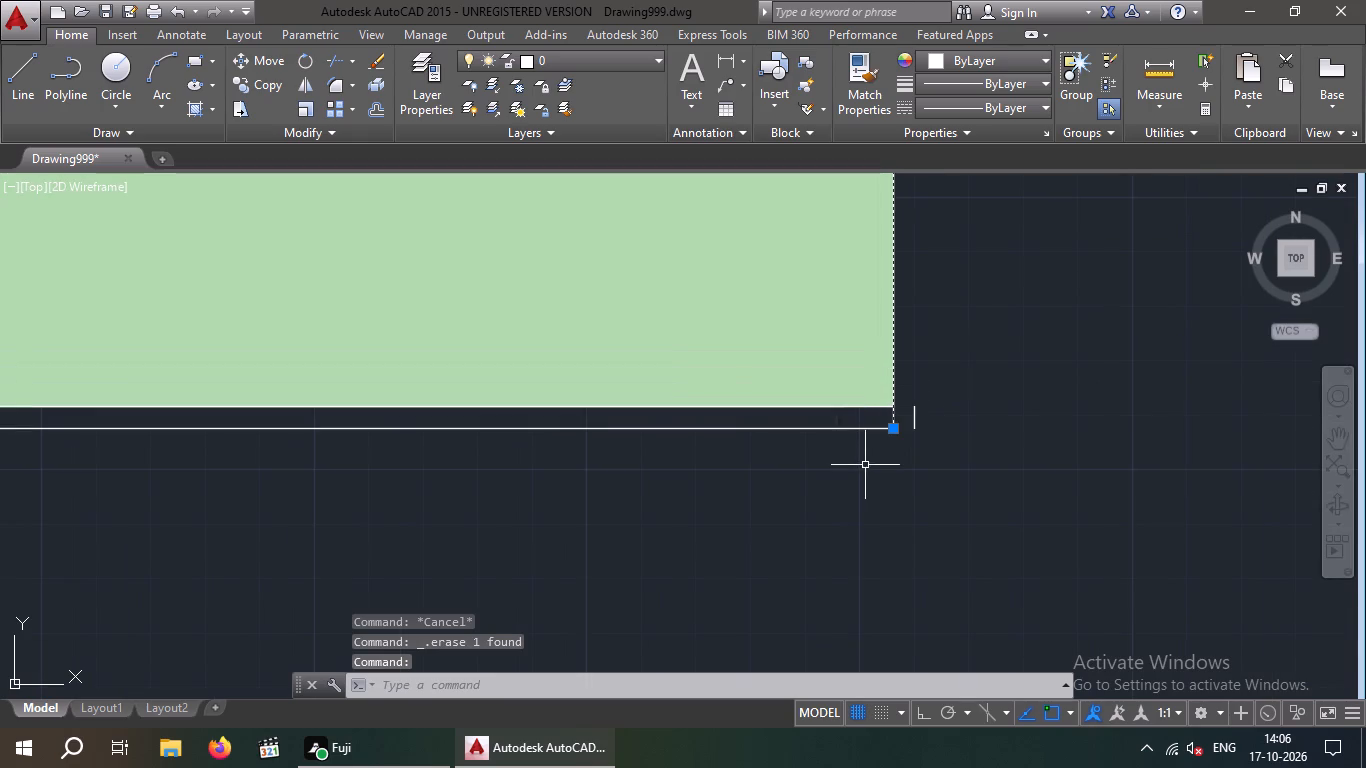
{"action": "key", "text": "Escape"}
Erase the original short vertical line under the green wall's left corner, keeping the offset copy.
{"action": "scroll", "coordinate": [843, 473], "scroll_direction": "down", "scroll_amount": 2}
{"action": "middle_click_drag", "start_coordinate": [849, 477], "coordinate": [1201, 457]}
{"action": "scroll", "coordinate": [1038, 471], "scroll_direction": "down", "scroll_amount": 3}
{"action": "scroll", "coordinate": [857, 460], "scroll_direction": "up", "scroll_amount": 2}
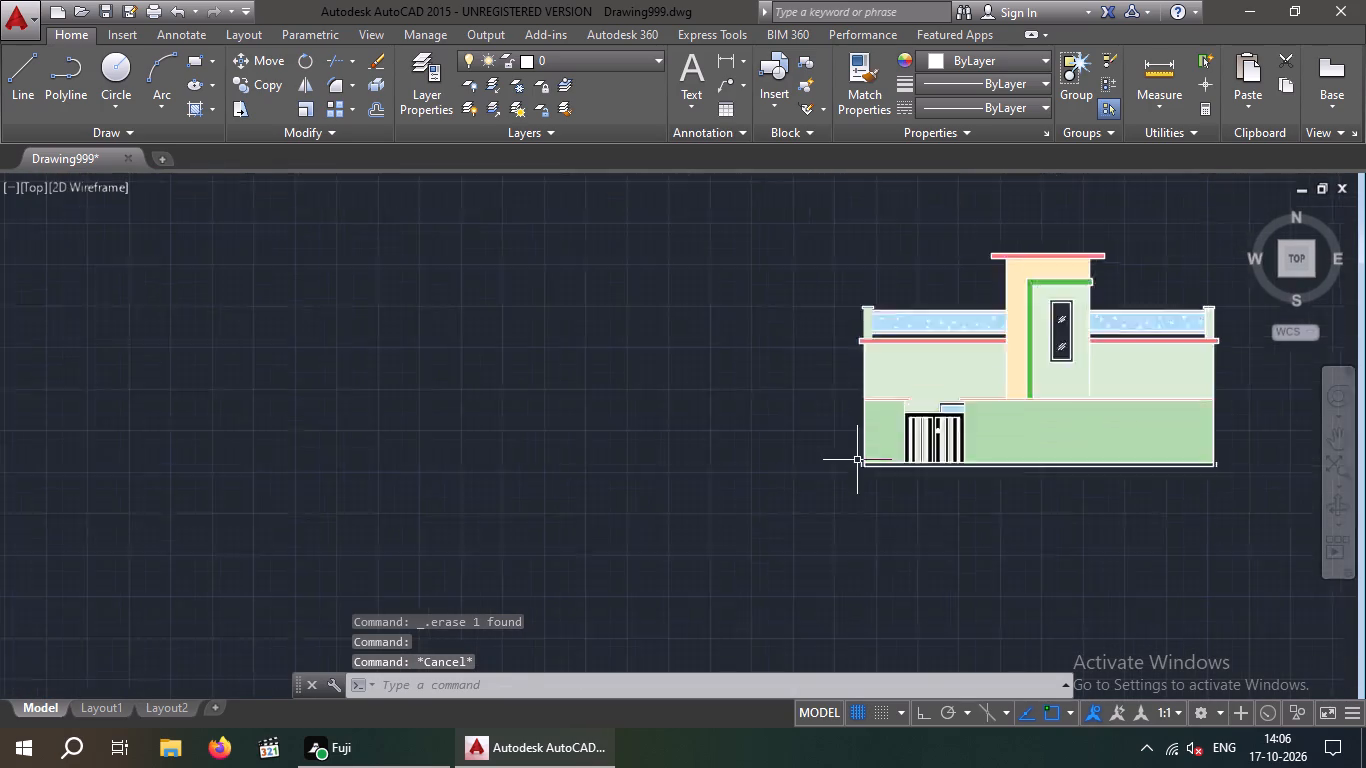
{"action": "scroll", "coordinate": [857, 460], "scroll_direction": "up", "scroll_amount": 7}
{"action": "left_click", "coordinate": [894, 500]}
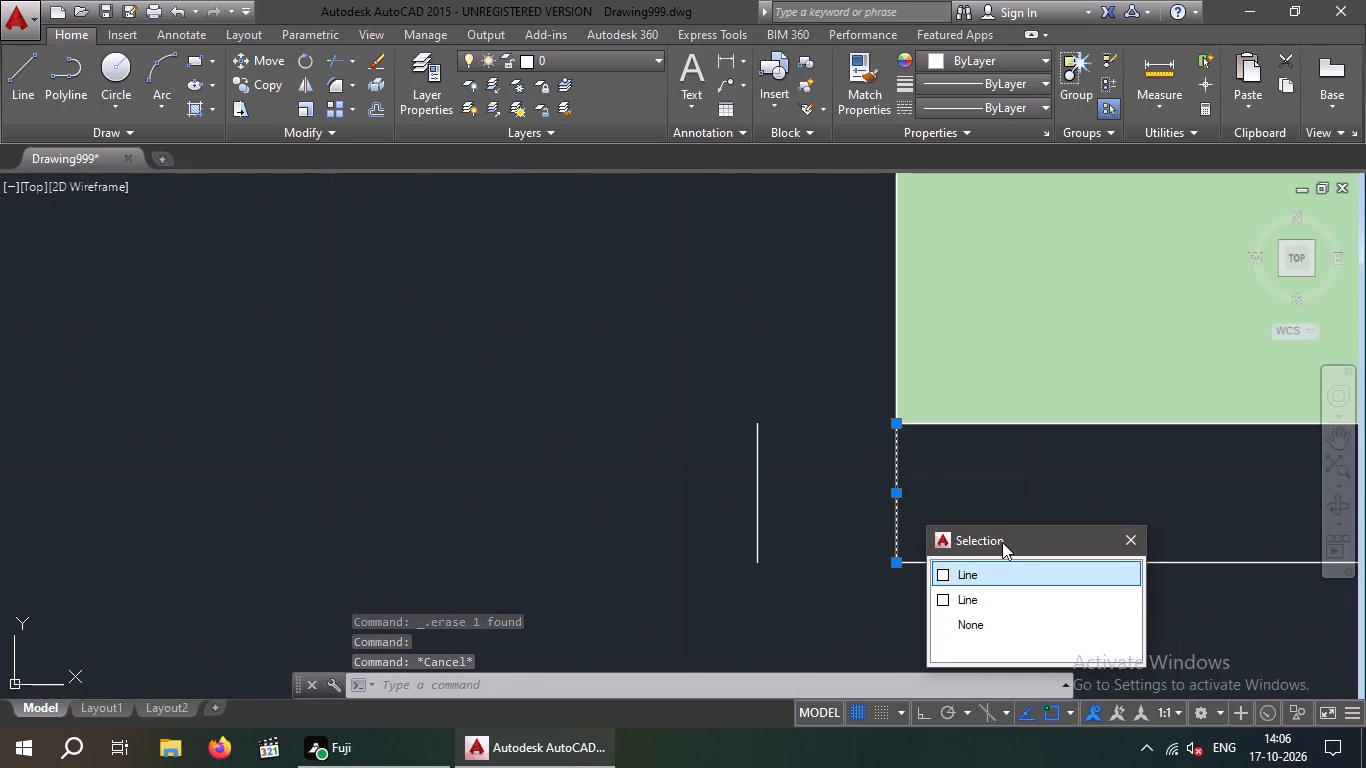
{"action": "key", "text": "Delete"}
{"action": "key", "text": "Delete"}
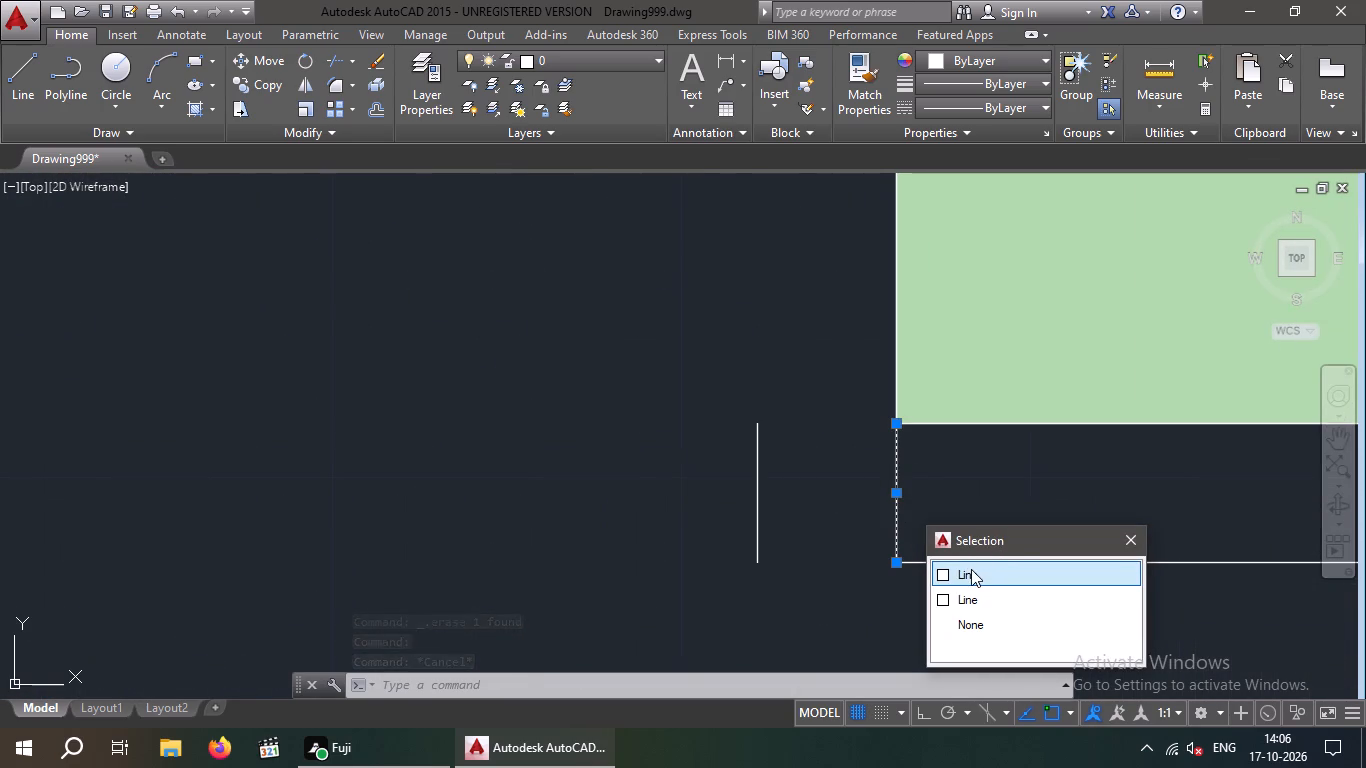
{"action": "left_click", "coordinate": [971, 569]}
{"action": "key", "text": "Delete"}
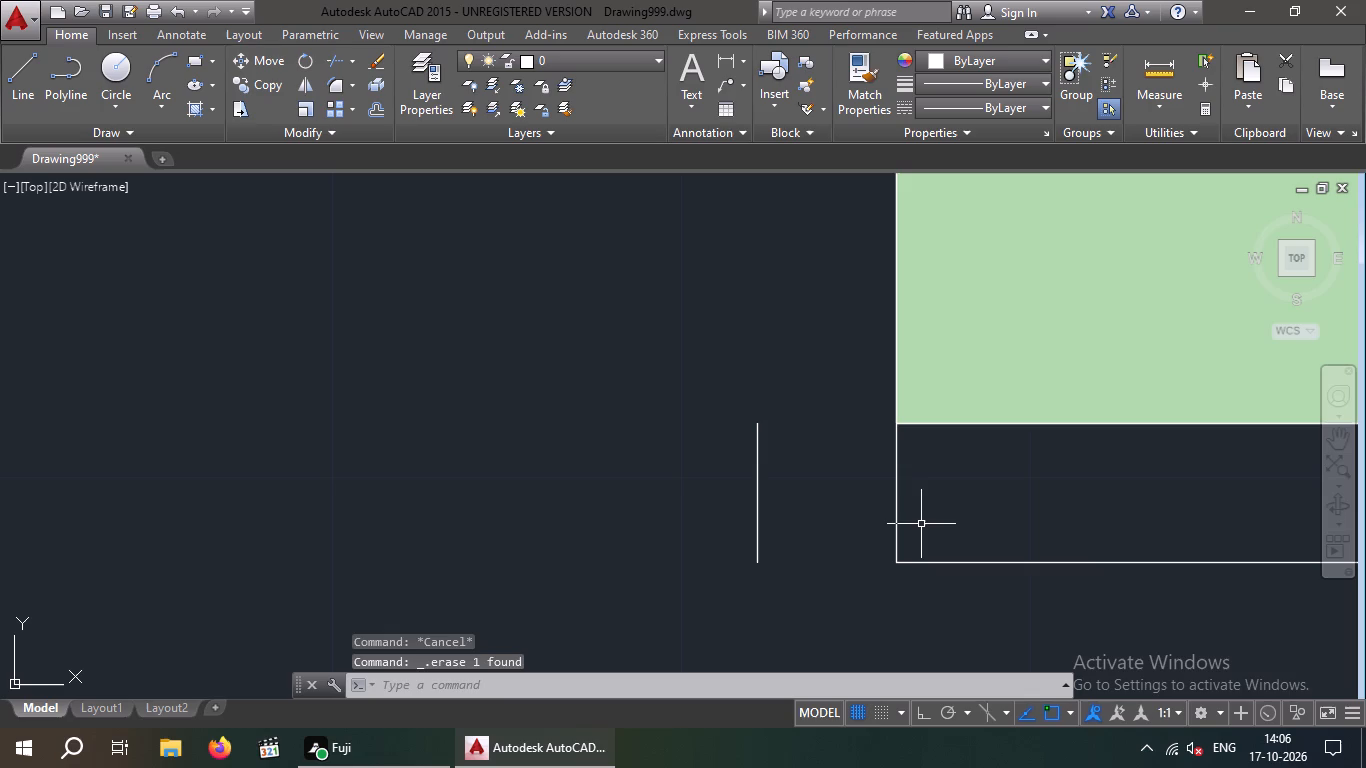
Trim away the part of the wall's left edge line that runs down through the base strip.
{"action": "key", "text": "Escape"}
{"action": "key", "text": "Escape"}
{"action": "type", "text": "TR"}
{"action": "key", "text": "space"}
{"action": "key", "text": "space"}
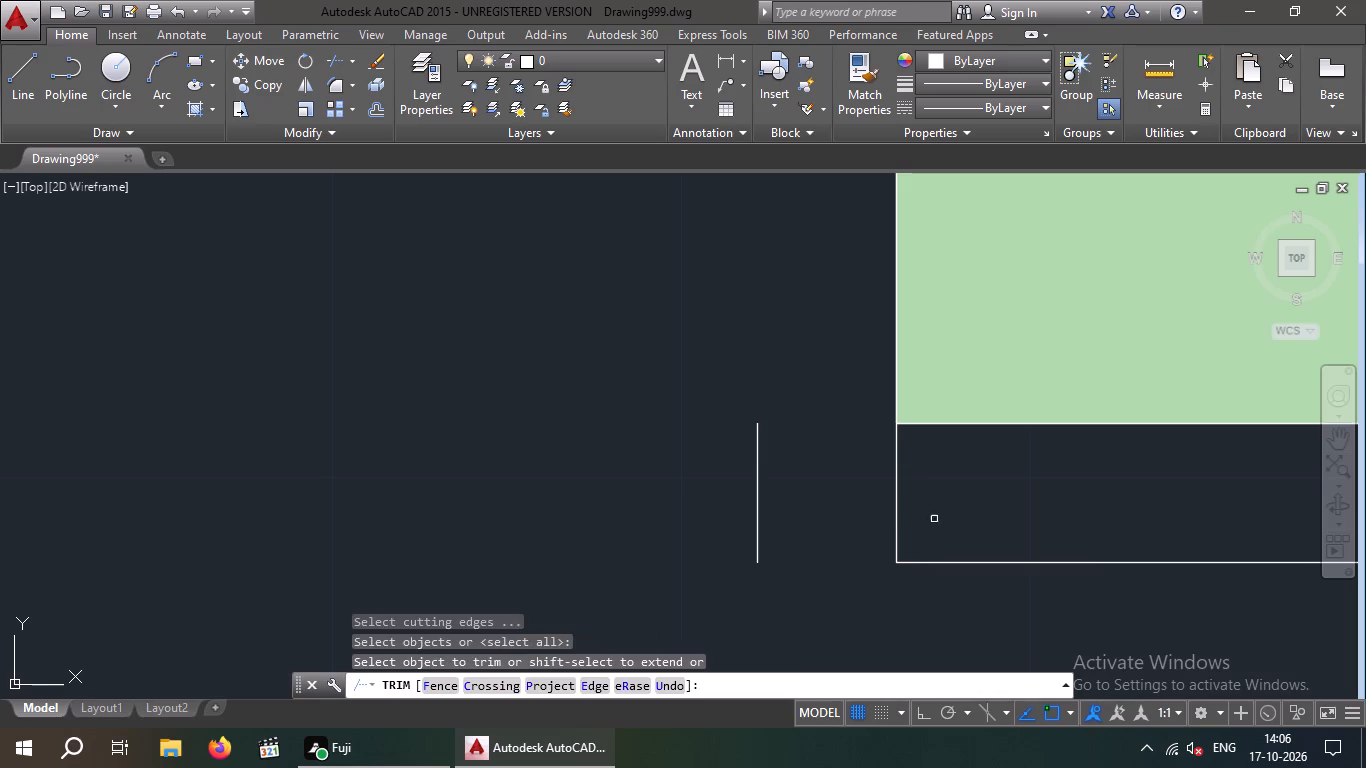
{"action": "left_click_drag", "start_coordinate": [940, 498], "coordinate": [911, 503]}
{"action": "left_click", "coordinate": [875, 508]}
Trim away the part of the wall's right edge line that runs down through the base strip.
{"action": "scroll", "coordinate": [876, 508], "scroll_direction": "down", "scroll_amount": 3}
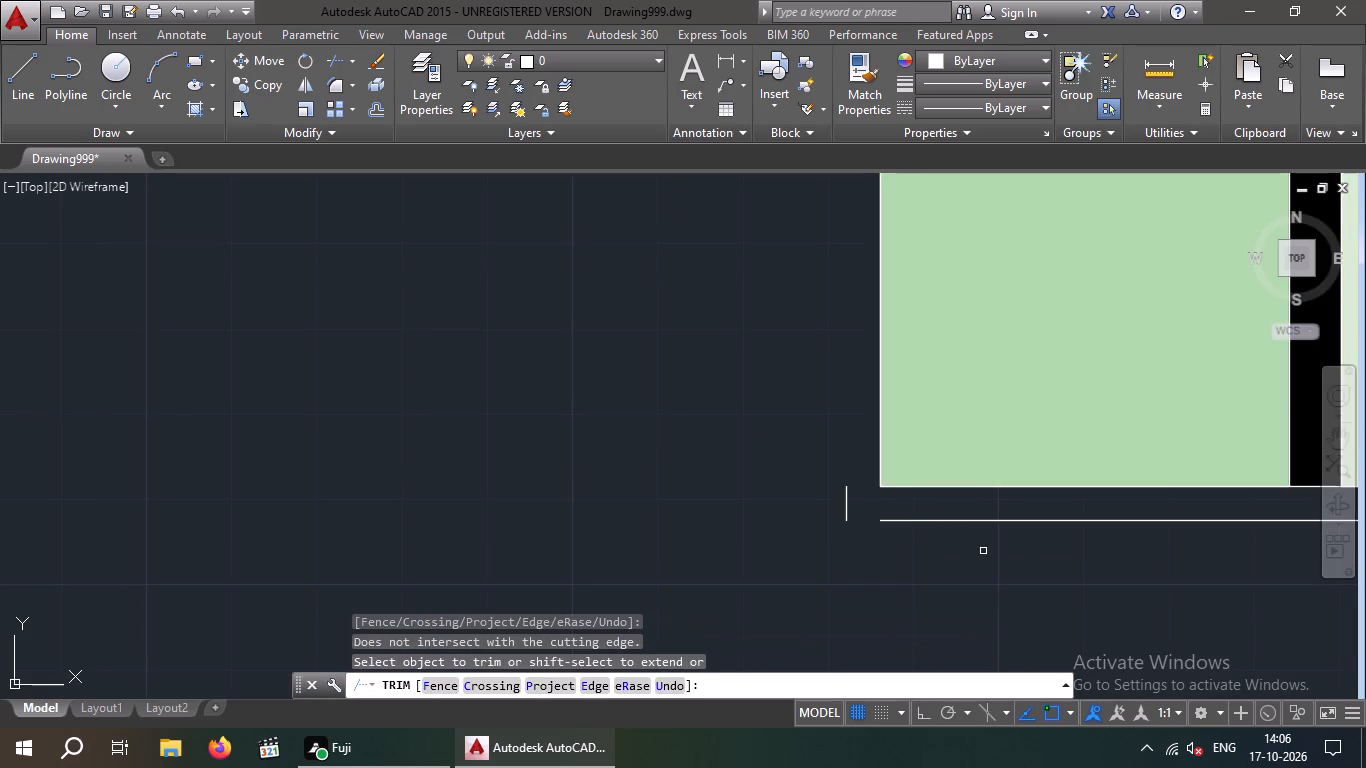
{"action": "middle_click_drag", "start_coordinate": [983, 551], "coordinate": [353, 511]}
{"action": "scroll", "coordinate": [640, 495], "scroll_direction": "down", "scroll_amount": 2}
{"action": "middle_click_drag", "start_coordinate": [974, 534], "coordinate": [174, 514]}
{"action": "scroll", "coordinate": [266, 505], "scroll_direction": "down", "scroll_amount": 2}
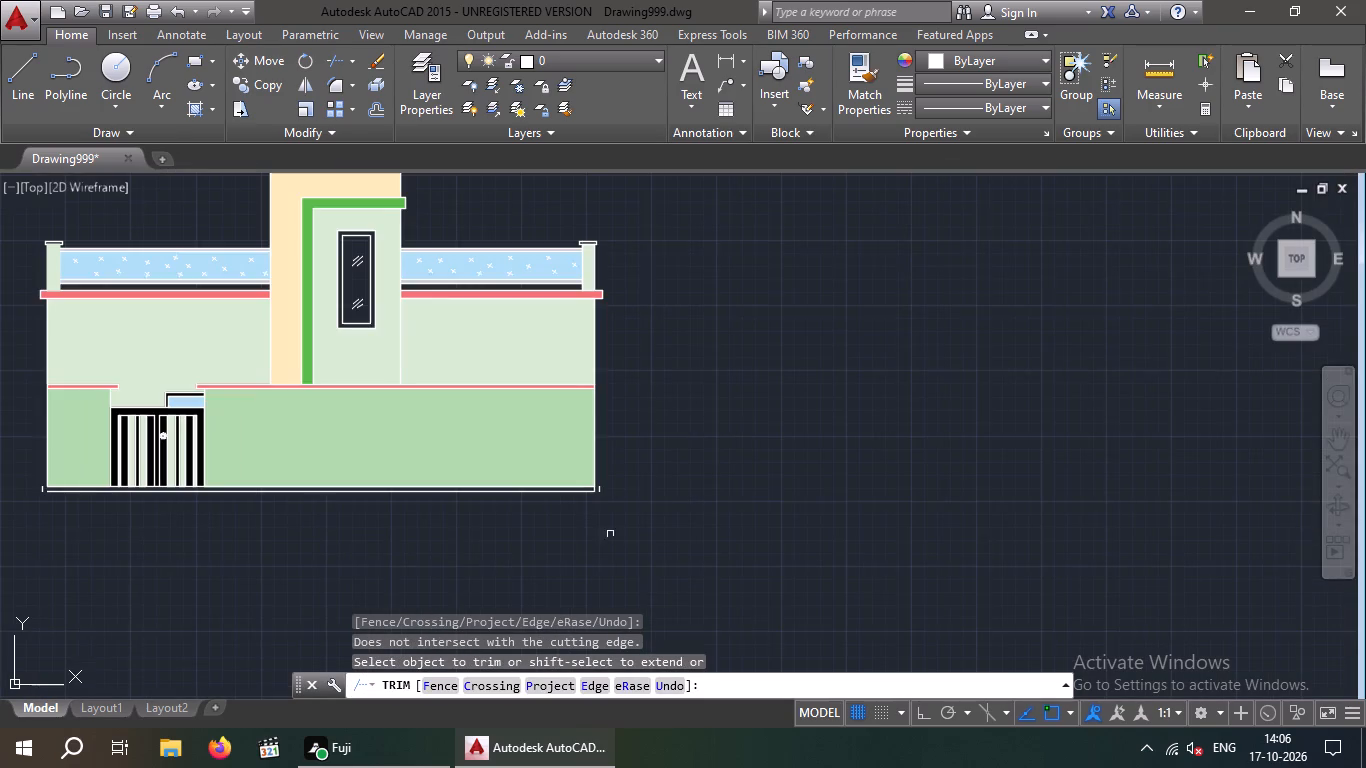
{"action": "scroll", "coordinate": [582, 494], "scroll_direction": "up", "scroll_amount": 8}
{"action": "left_click", "coordinate": [525, 464]}
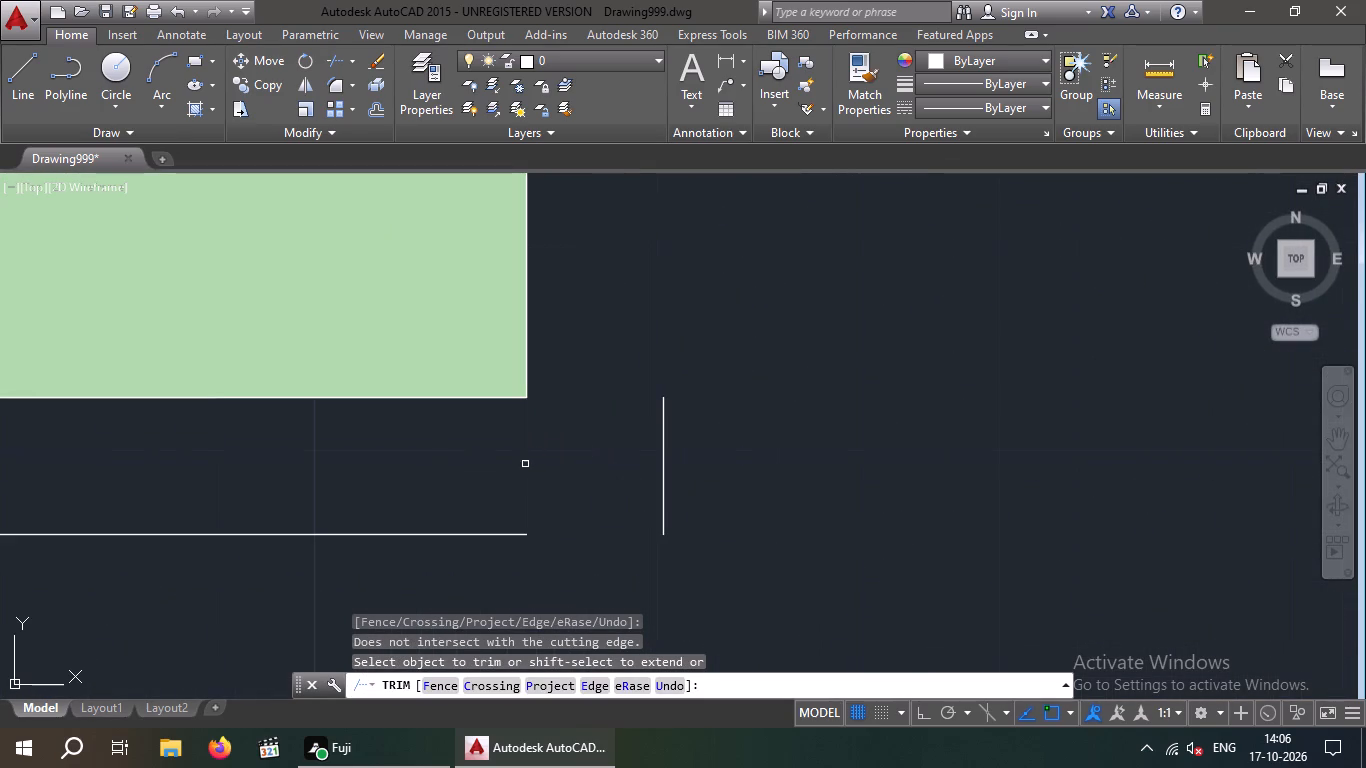
{"action": "key", "text": "Escape"}
{"action": "key", "text": "Escape"}
{"action": "key", "text": "Escape"}
Extend the base strip's bottom and top lines out to the offset vertical line at the right end.
{"action": "type", "text": "EX"}
{"action": "key", "text": "space"}
{"action": "key", "text": "space"}
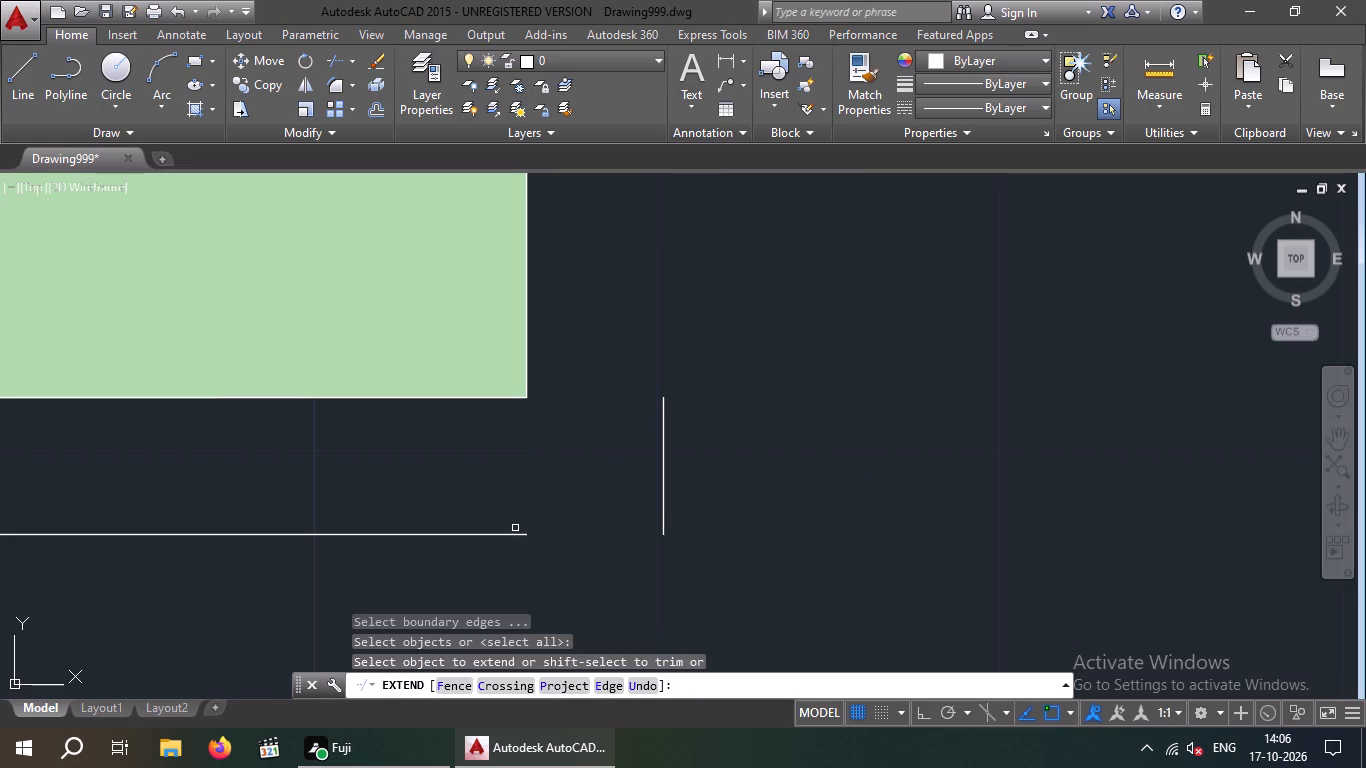
{"action": "left_click", "coordinate": [515, 534]}
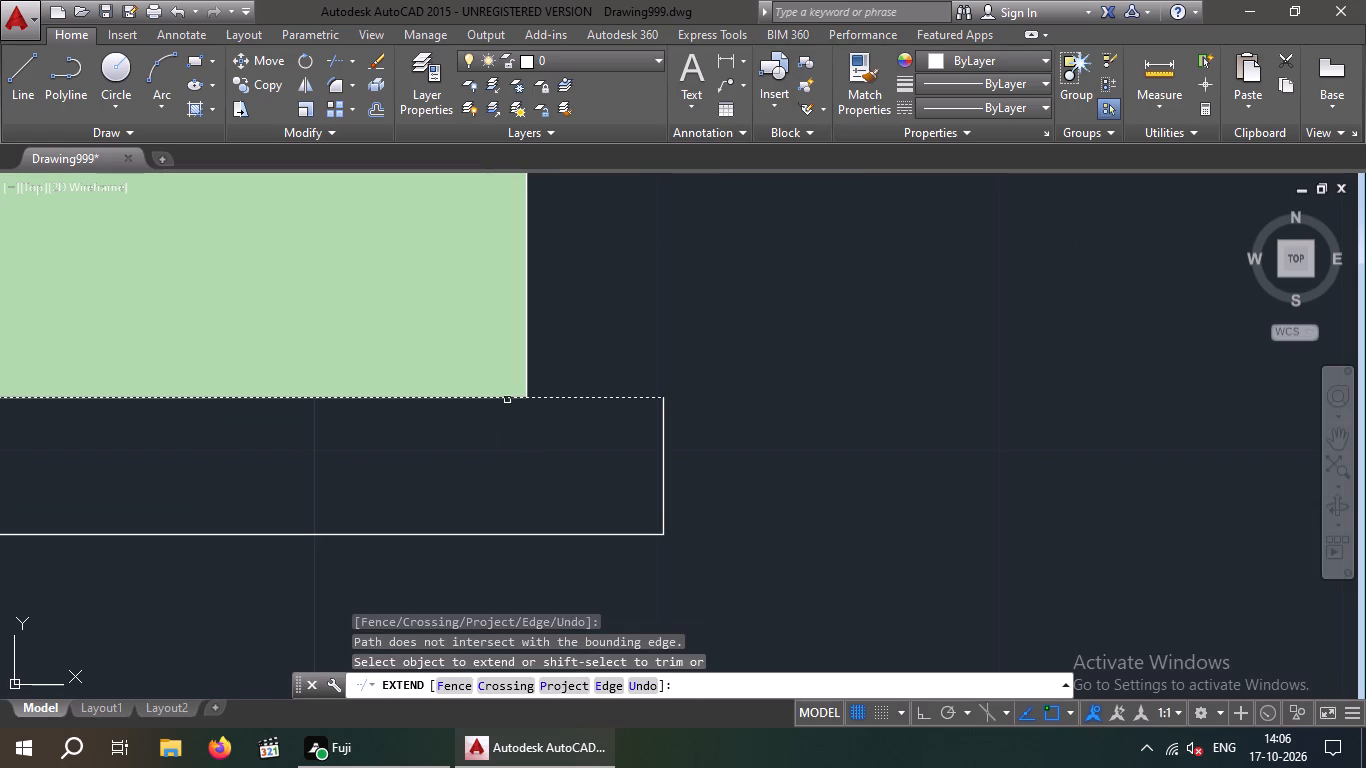
{"action": "left_click", "coordinate": [510, 399]}
Extend the base strip's top and bottom lines out to the offset vertical line at the left end.
{"action": "scroll", "coordinate": [527, 432], "scroll_direction": "down", "scroll_amount": 3}
{"action": "middle_click_drag", "start_coordinate": [507, 507], "coordinate": [973, 485]}
{"action": "scroll", "coordinate": [968, 500], "scroll_direction": "down", "scroll_amount": 2}
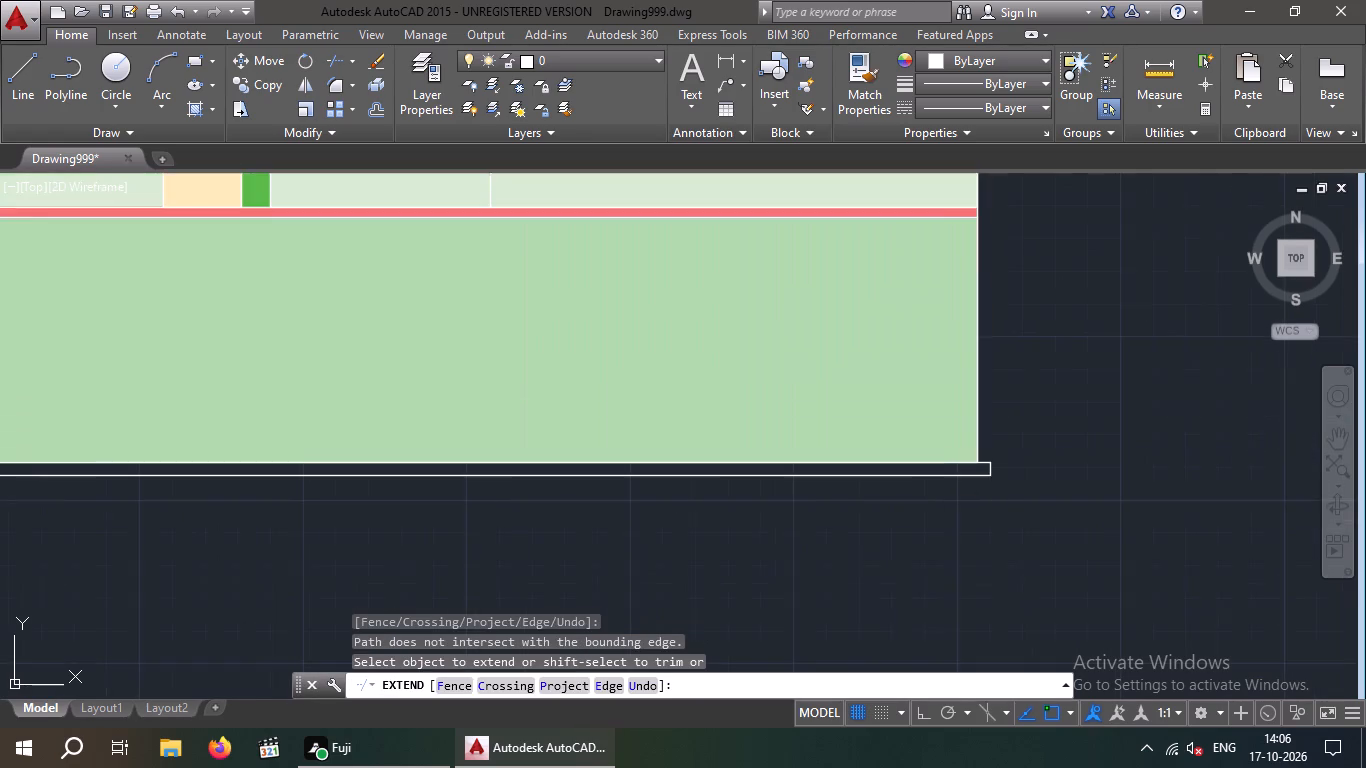
{"action": "middle_click_drag", "start_coordinate": [612, 509], "coordinate": [1279, 517]}
{"action": "scroll", "coordinate": [1195, 522], "scroll_direction": "down", "scroll_amount": 1}
{"action": "scroll", "coordinate": [607, 487], "scroll_direction": "up", "scroll_amount": 2}
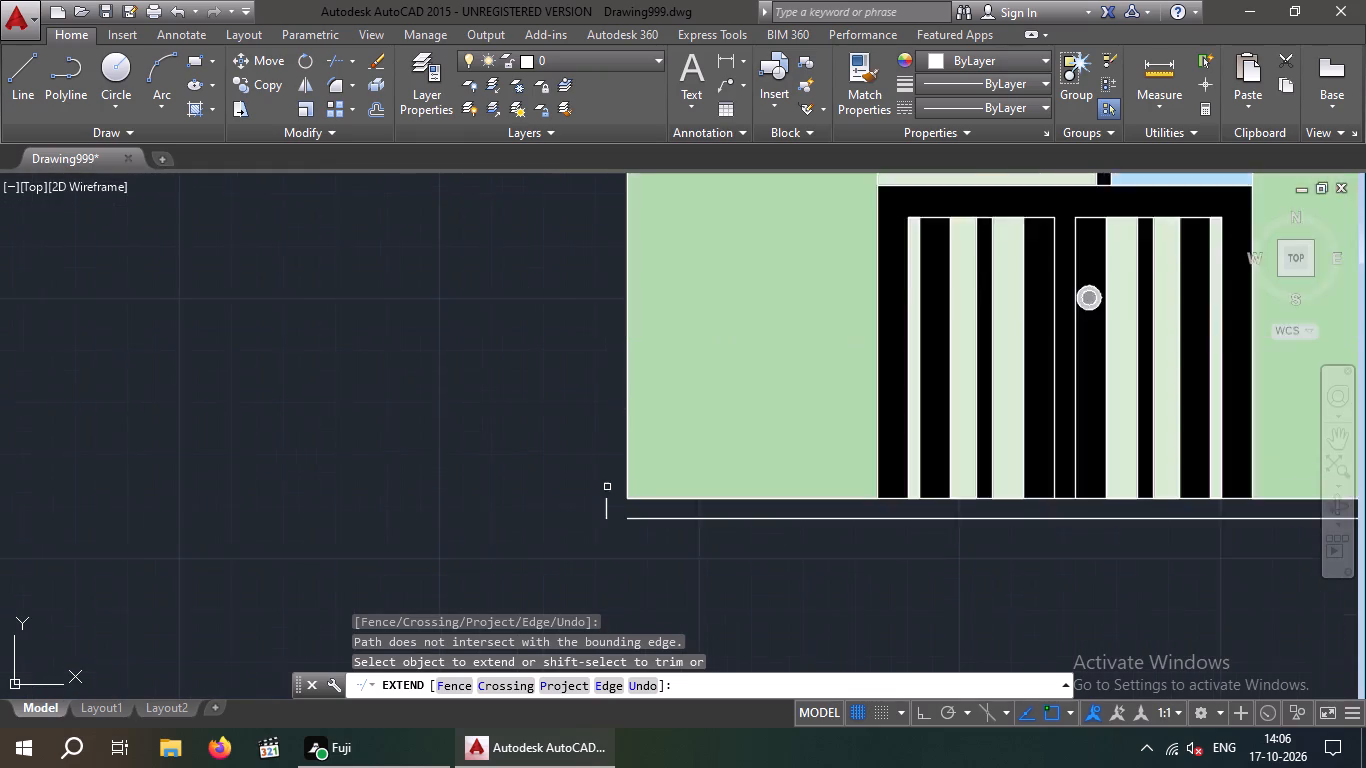
{"action": "scroll", "coordinate": [607, 487], "scroll_direction": "up", "scroll_amount": 5}
{"action": "left_click", "coordinate": [752, 562]}
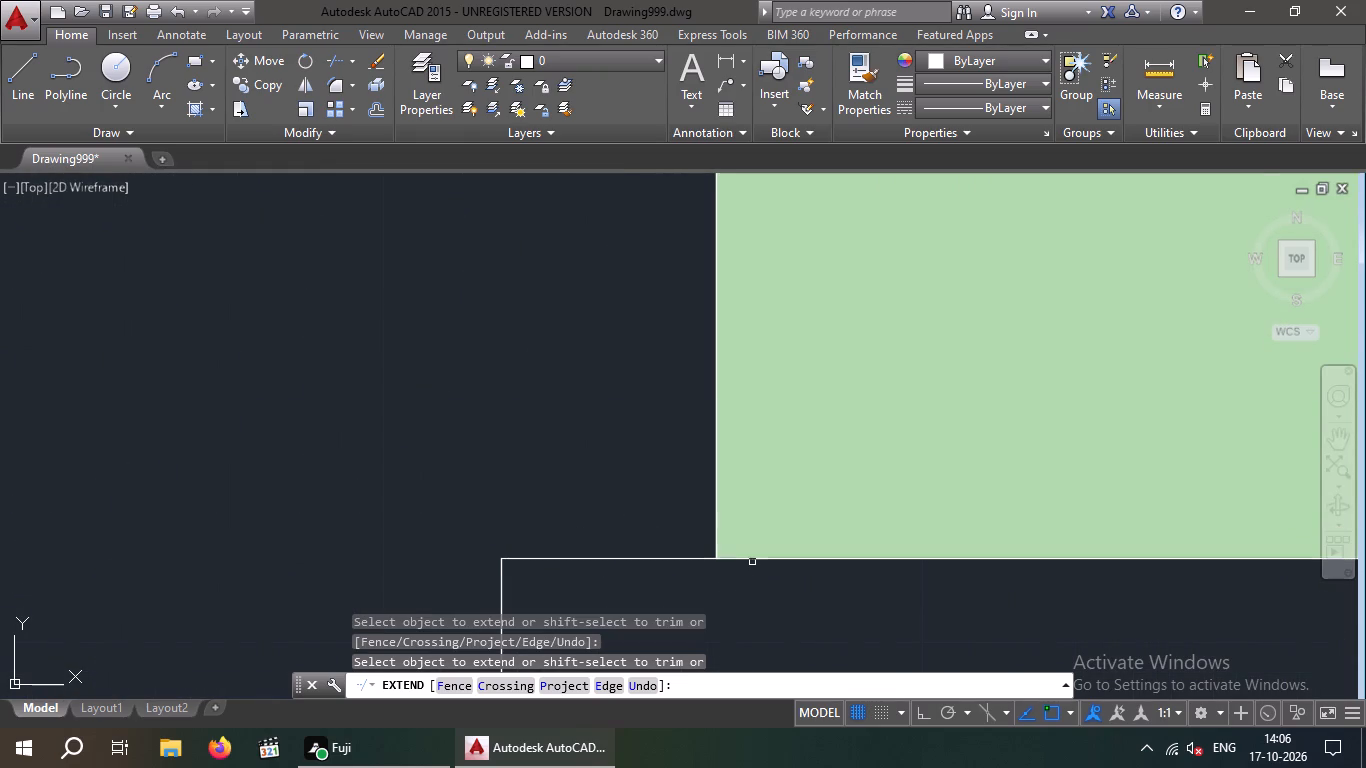
{"action": "middle_click_drag", "start_coordinate": [592, 547], "coordinate": [574, 349]}
{"action": "scroll", "coordinate": [571, 258], "scroll_direction": "down", "scroll_amount": 3}
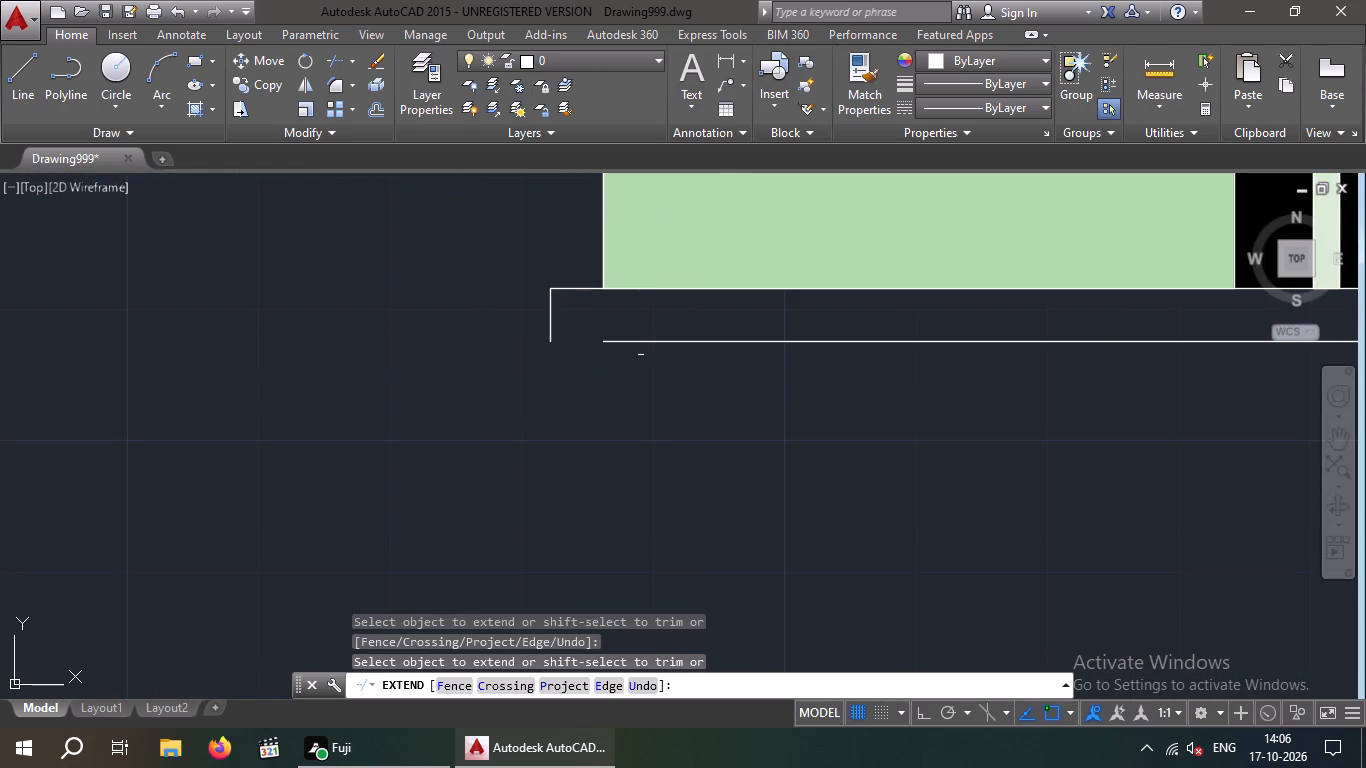
{"action": "left_click", "coordinate": [623, 344]}
{"action": "key", "text": "Escape"}
{"action": "key", "text": "Escape"}
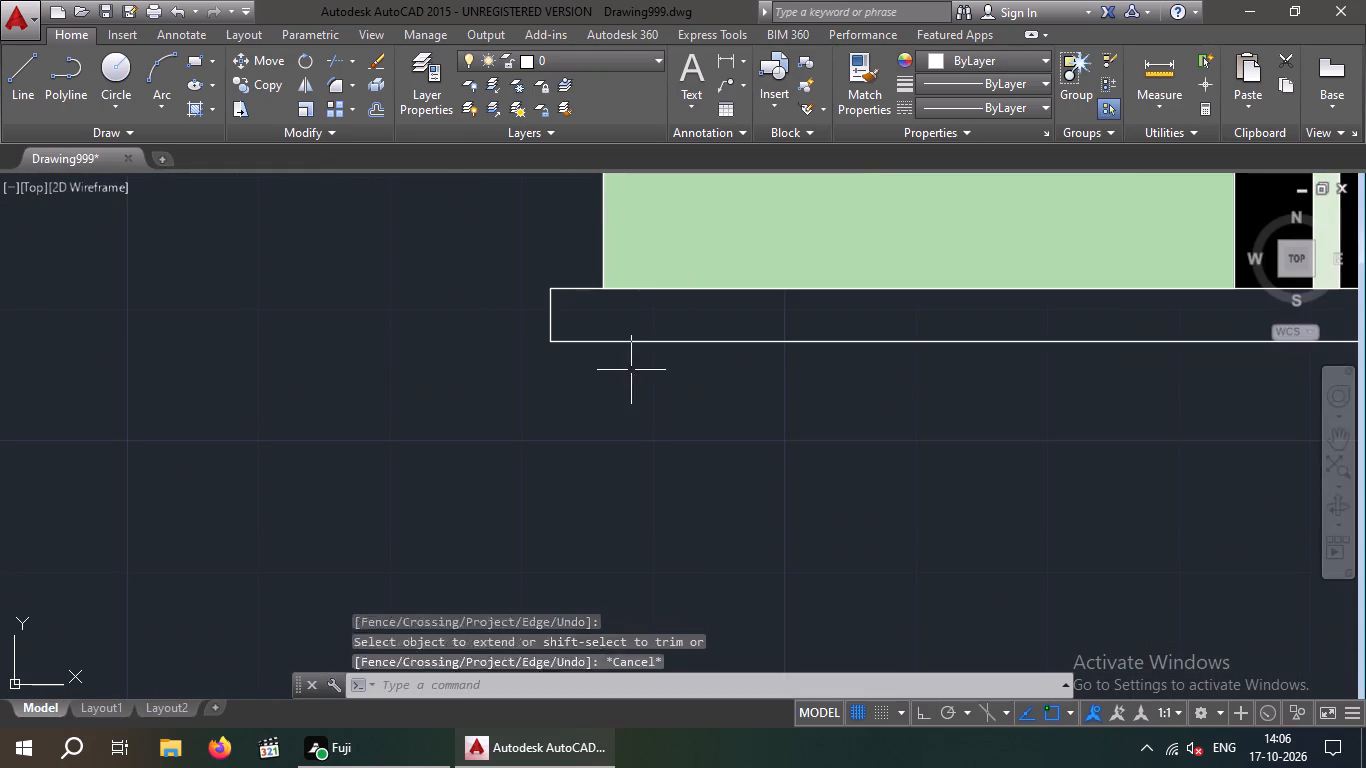
Fill the closed base strip under the walls with a solid hatch in grey 147,149,152.
{"action": "scroll", "coordinate": [632, 374], "scroll_direction": "down", "scroll_amount": 2}
{"action": "middle_click_drag", "start_coordinate": [672, 401], "coordinate": [573, 426]}
{"action": "scroll", "coordinate": [519, 464], "scroll_direction": "down", "scroll_amount": 1}
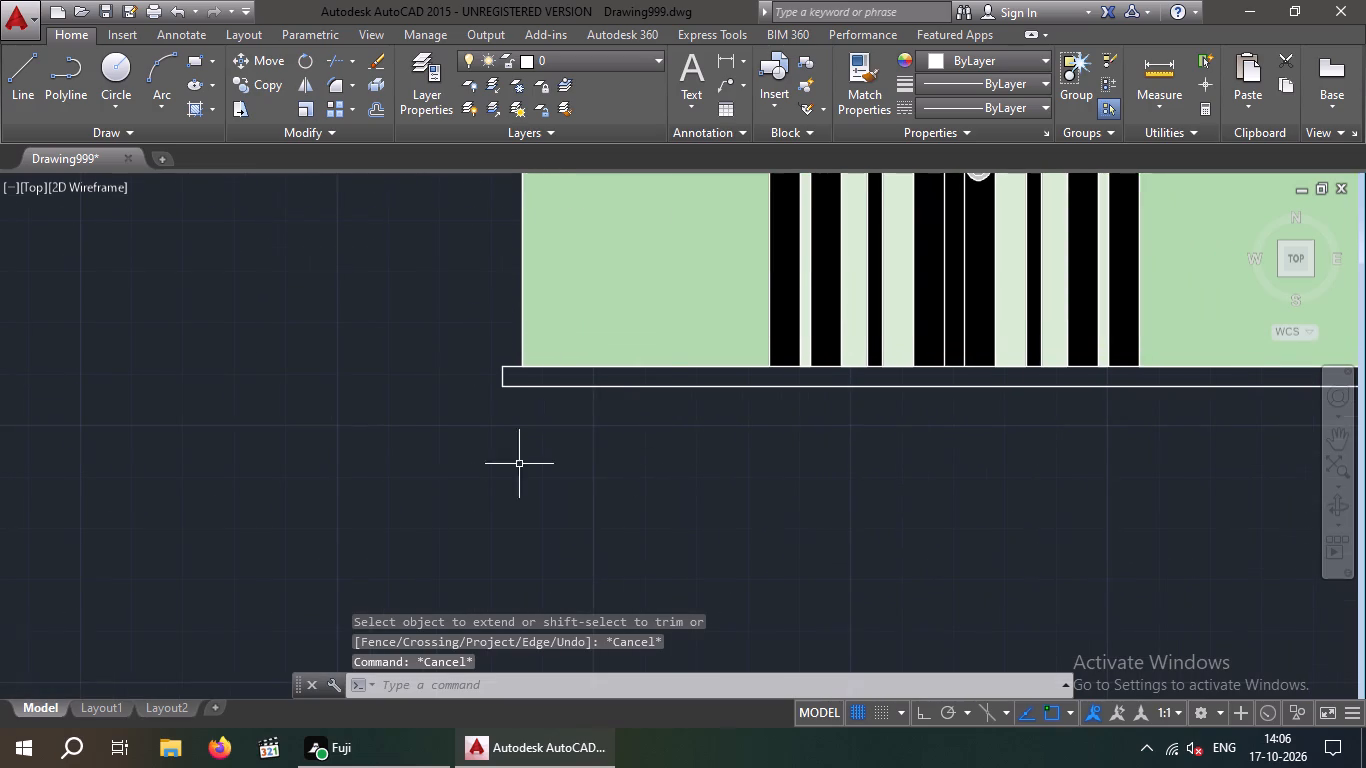
{"action": "middle_click", "coordinate": [519, 464]}
{"action": "scroll", "coordinate": [676, 432], "scroll_direction": "down", "scroll_amount": 1}
{"action": "middle_click_drag", "start_coordinate": [705, 447], "coordinate": [569, 446]}
{"action": "scroll", "coordinate": [665, 422], "scroll_direction": "down", "scroll_amount": 1}
{"action": "middle_click_drag", "start_coordinate": [702, 443], "coordinate": [693, 451]}
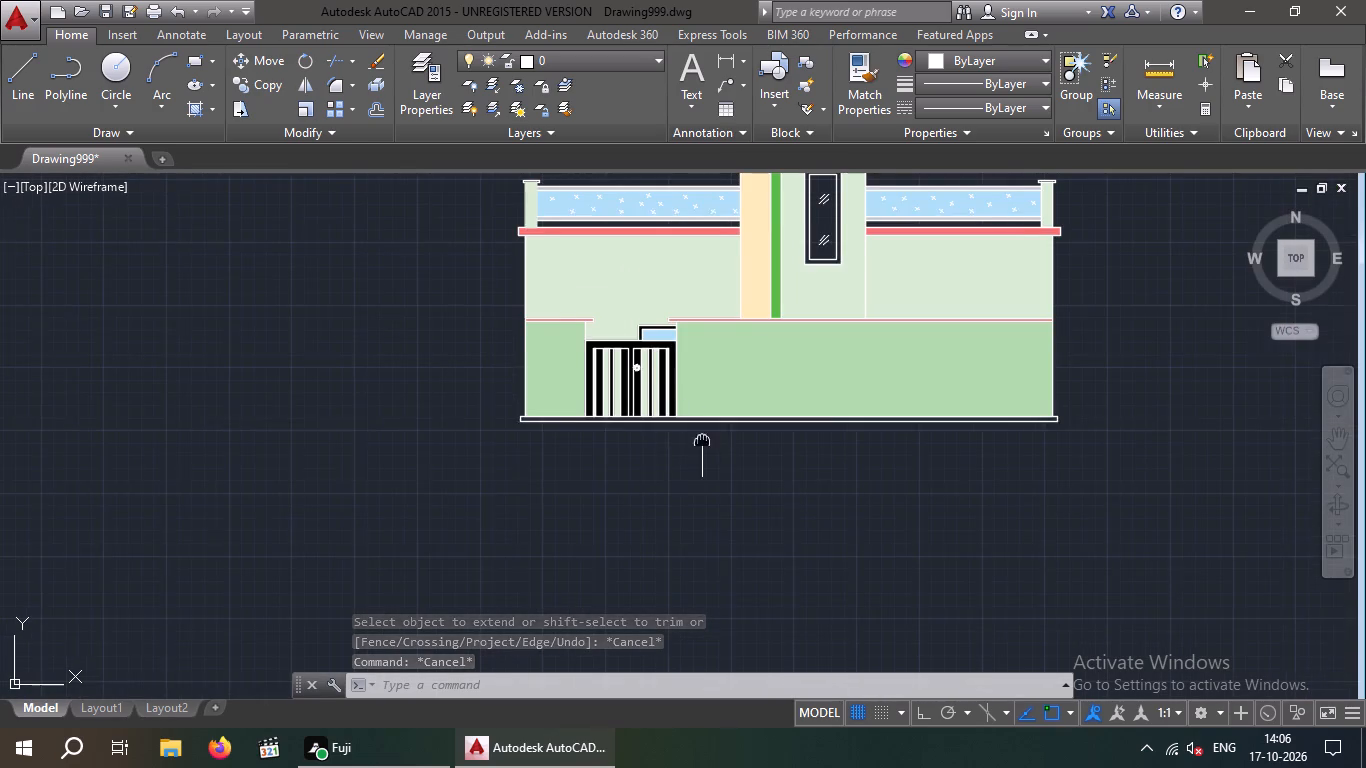
{"action": "middle_click_drag", "start_coordinate": [693, 451], "coordinate": [612, 495]}
{"action": "key", "text": "Escape"}
{"action": "key", "text": "Escape"}
{"action": "key", "text": "Escape"}
{"action": "middle_click_drag", "start_coordinate": [596, 482], "coordinate": [614, 482]}
{"action": "scroll", "coordinate": [611, 478], "scroll_direction": "up", "scroll_amount": 1}
{"action": "left_click", "coordinate": [193, 114]}
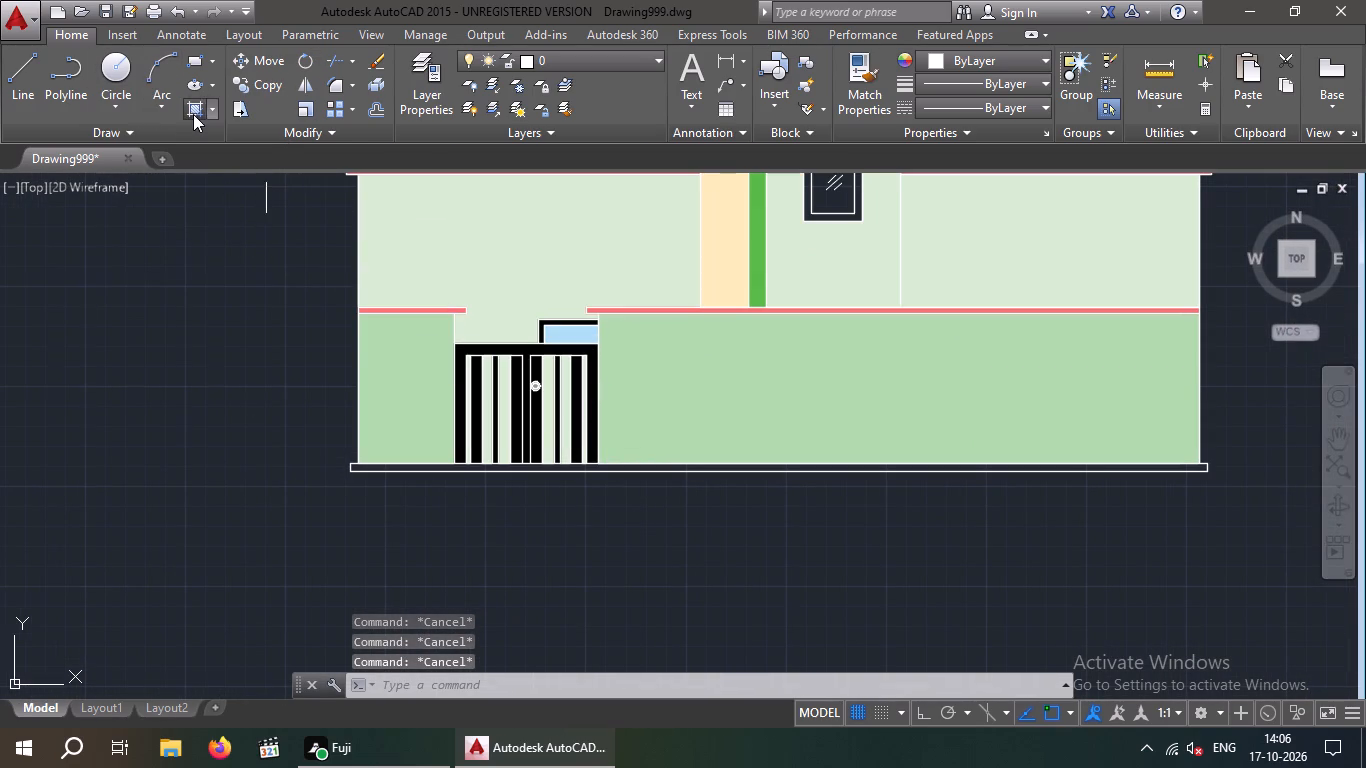
{"action": "left_click", "coordinate": [584, 82]}
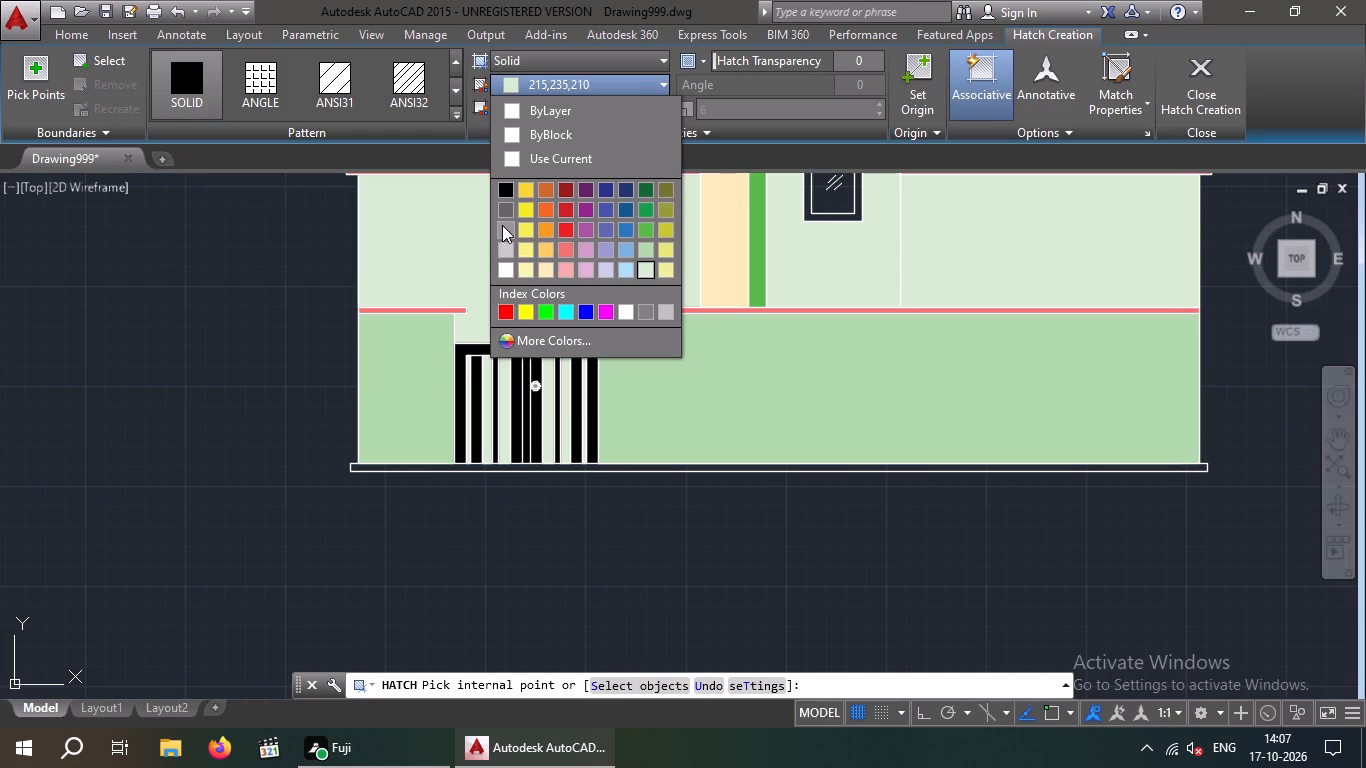
{"action": "left_click", "coordinate": [503, 225]}
{"action": "scroll", "coordinate": [379, 477], "scroll_direction": "up", "scroll_amount": 2}
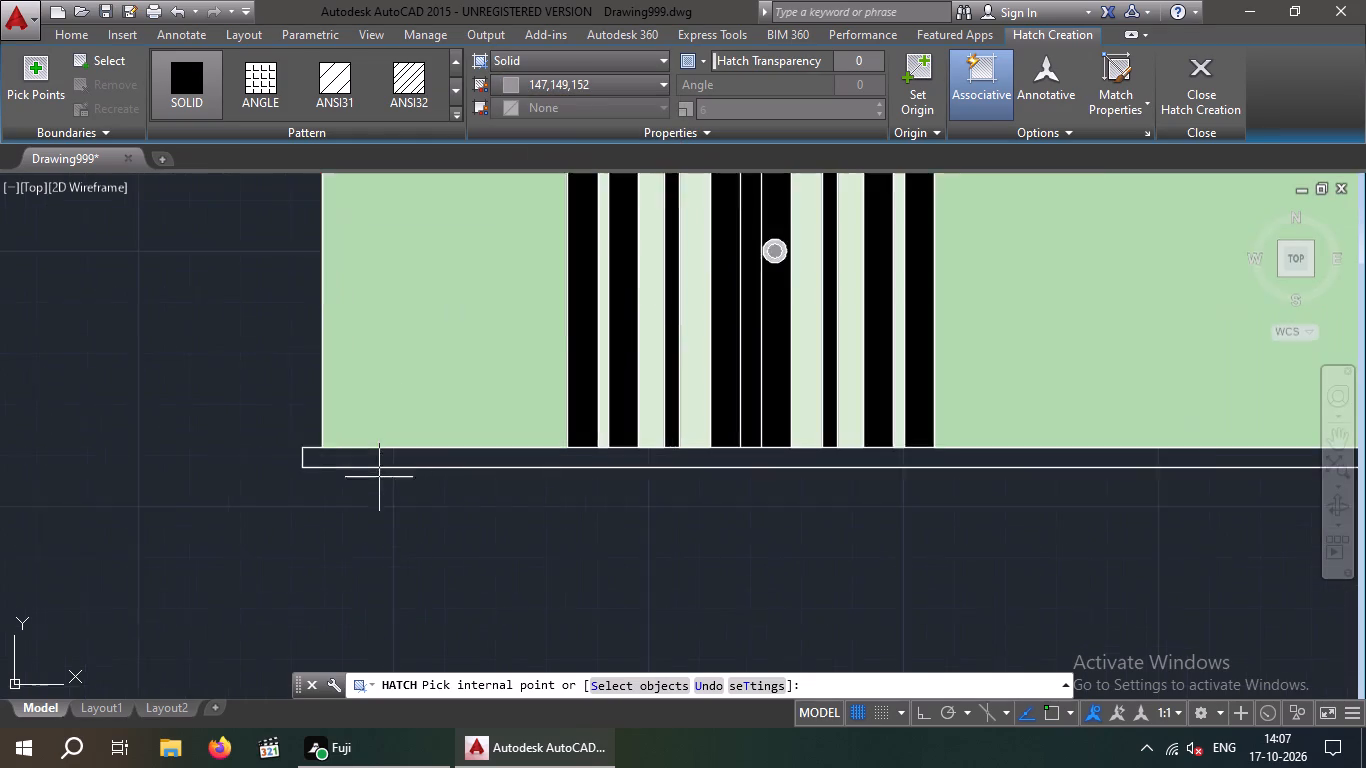
{"action": "scroll", "coordinate": [379, 477], "scroll_direction": "up", "scroll_amount": 1}
{"action": "left_click", "coordinate": [342, 444]}
{"action": "scroll", "coordinate": [346, 442], "scroll_direction": "down", "scroll_amount": 3}
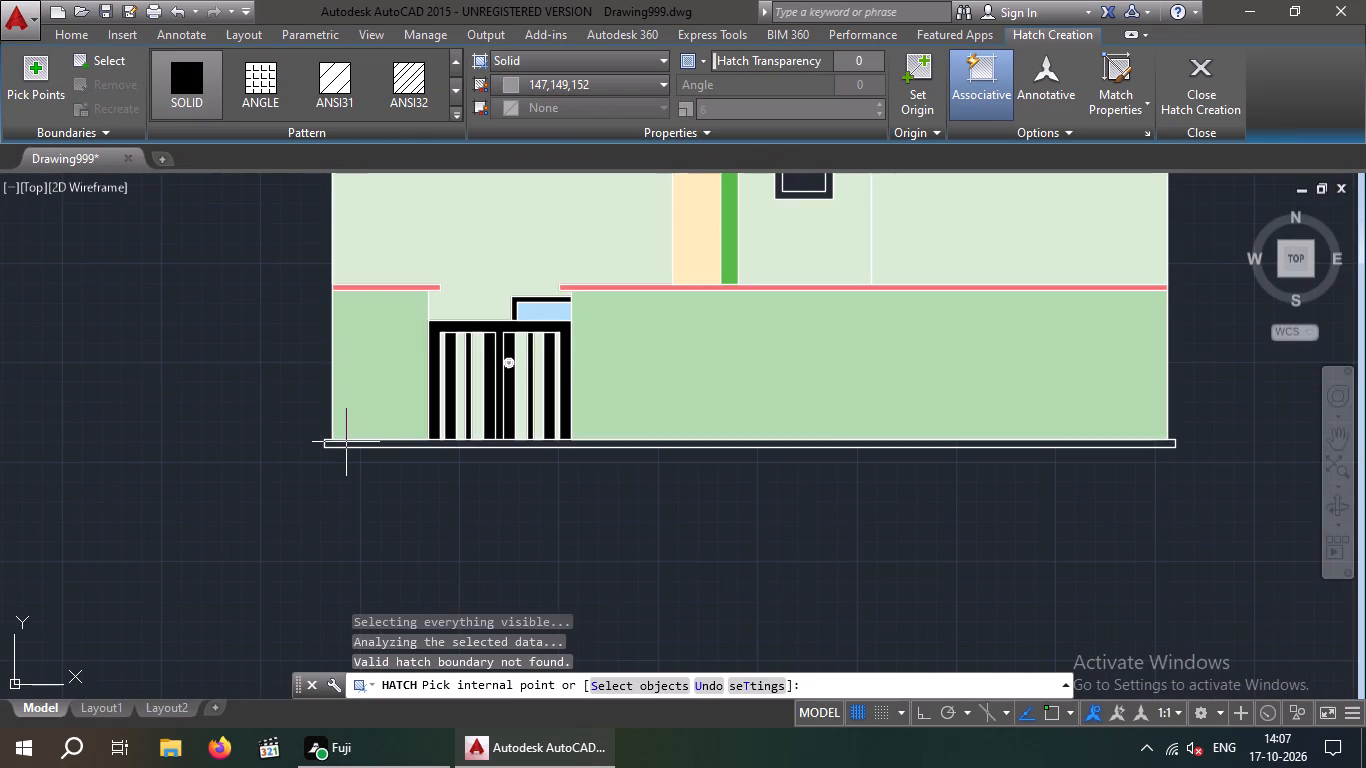
{"action": "left_click", "coordinate": [381, 444]}
{"action": "key", "text": "Escape"}
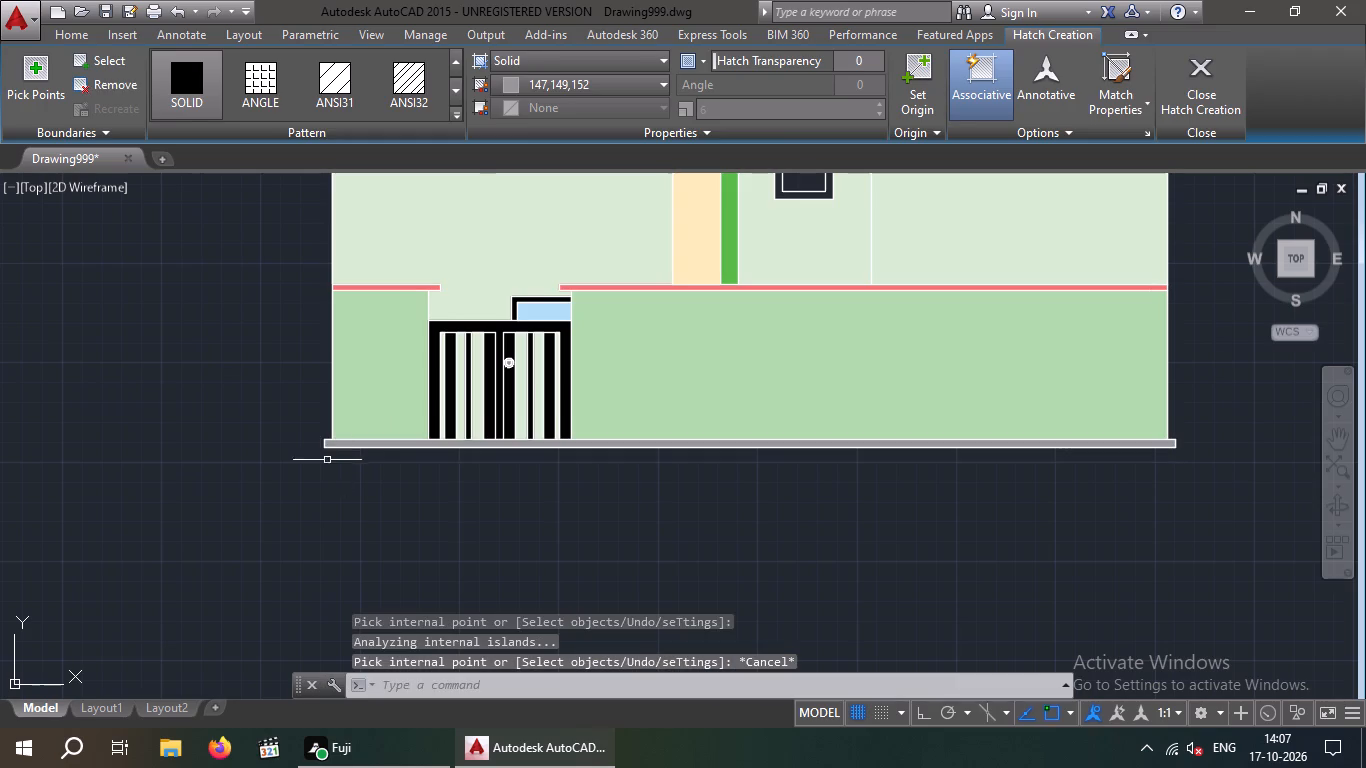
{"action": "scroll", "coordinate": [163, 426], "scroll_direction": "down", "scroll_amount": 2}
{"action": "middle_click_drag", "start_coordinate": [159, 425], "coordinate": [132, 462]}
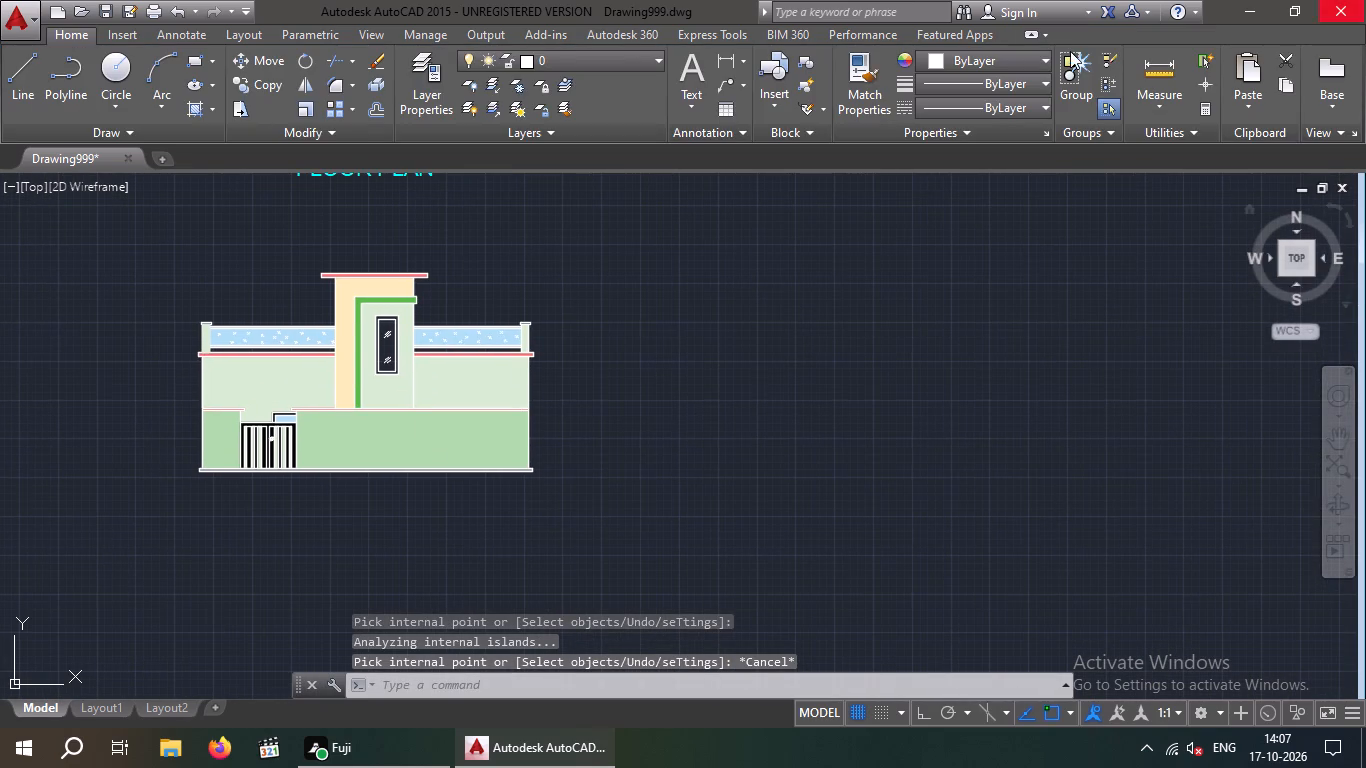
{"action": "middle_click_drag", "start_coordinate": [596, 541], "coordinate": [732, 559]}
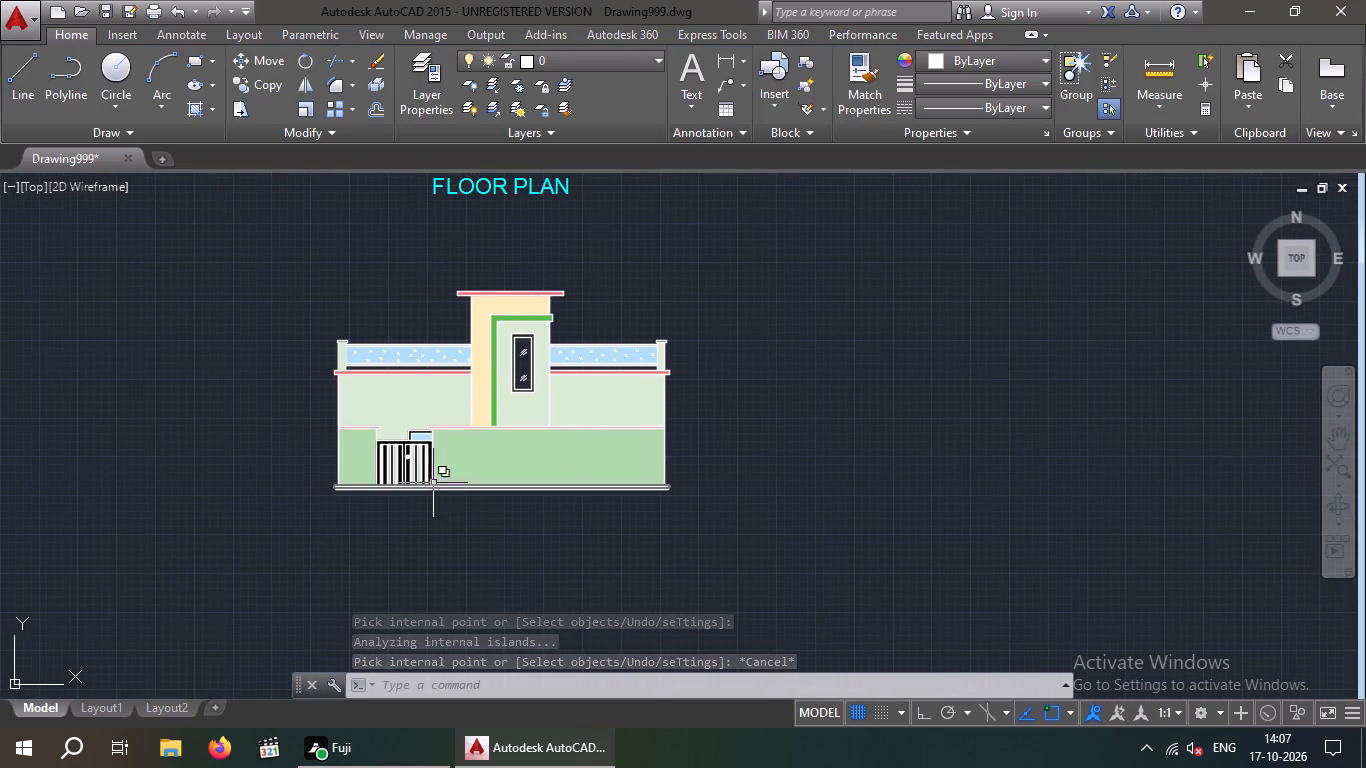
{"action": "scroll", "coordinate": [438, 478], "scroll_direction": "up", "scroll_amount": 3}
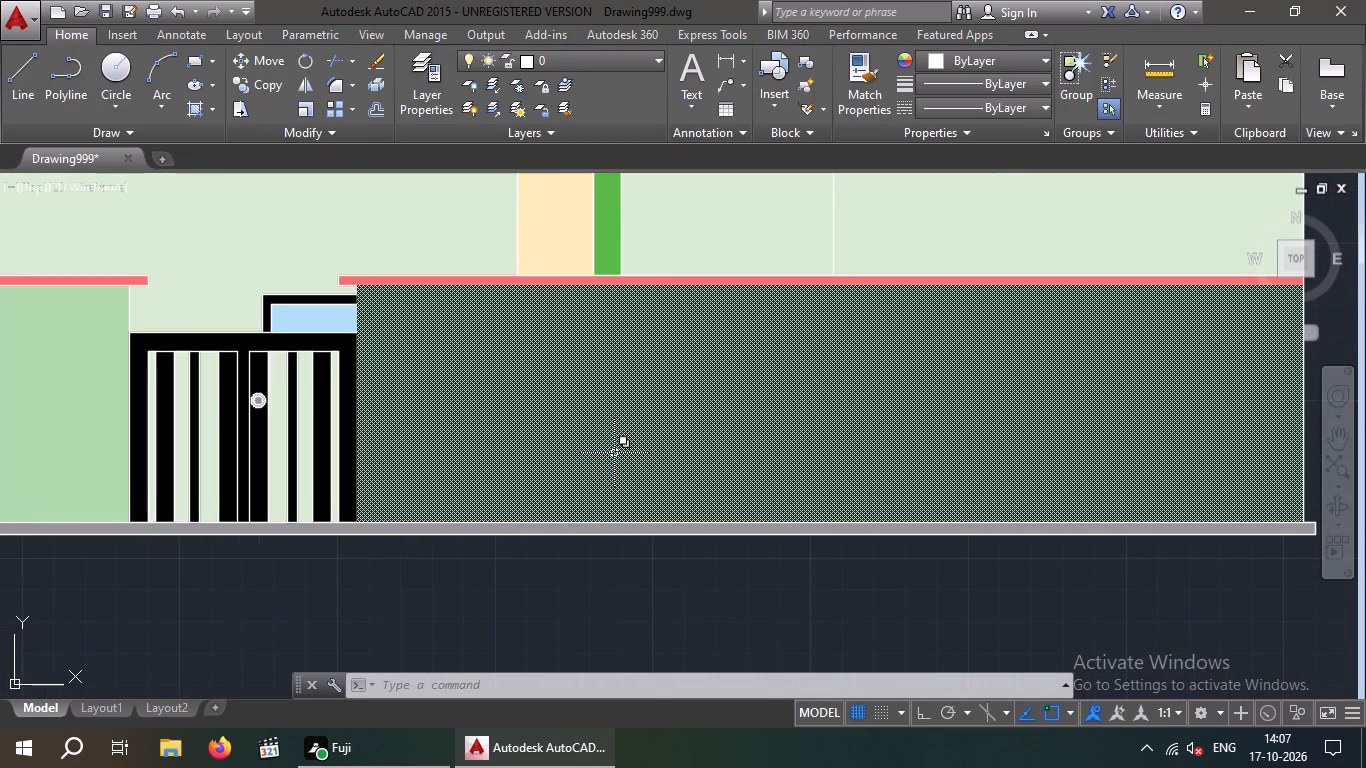
Delete the solid green hatches from the ground-floor wall on both sides of the door.
{"action": "left_click", "coordinate": [614, 453]}
{"action": "left_click", "coordinate": [681, 524]}
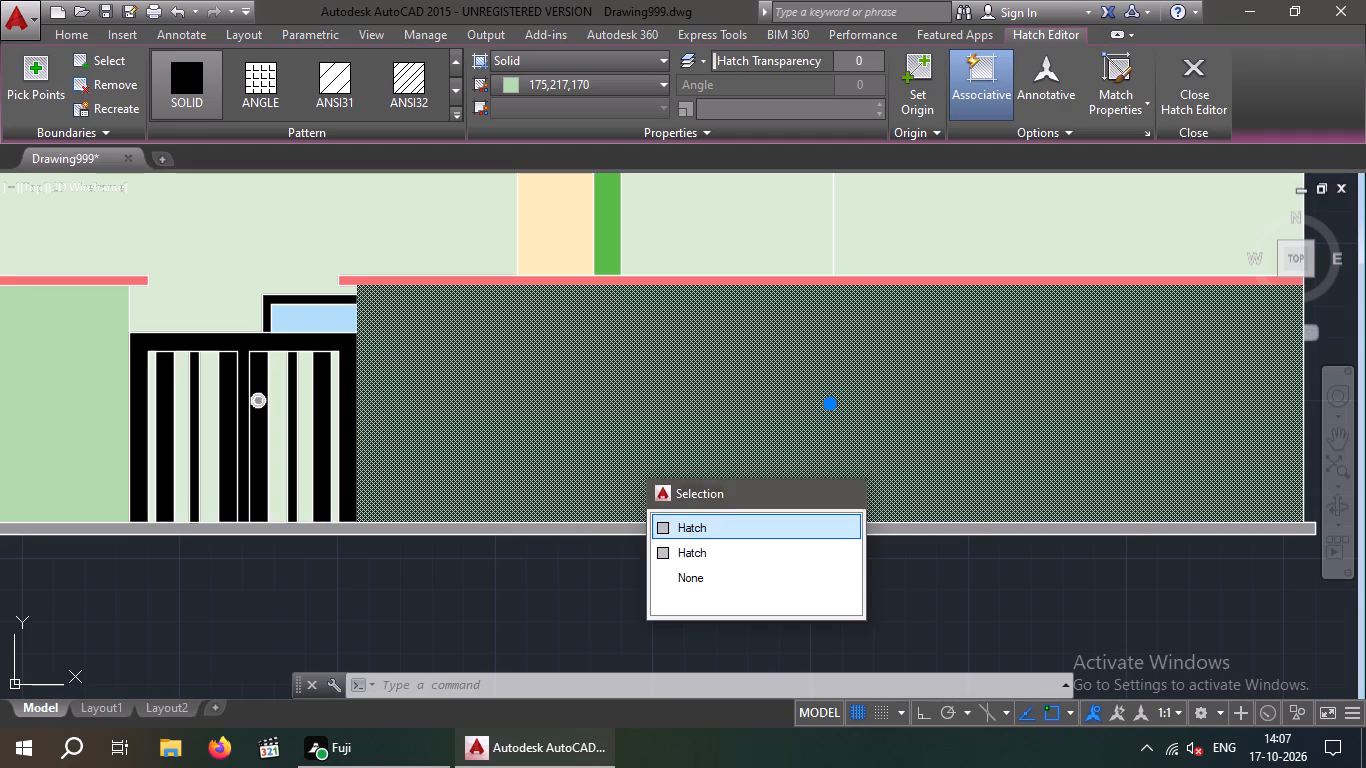
{"action": "scroll", "coordinate": [527, 608], "scroll_direction": "down", "scroll_amount": 2}
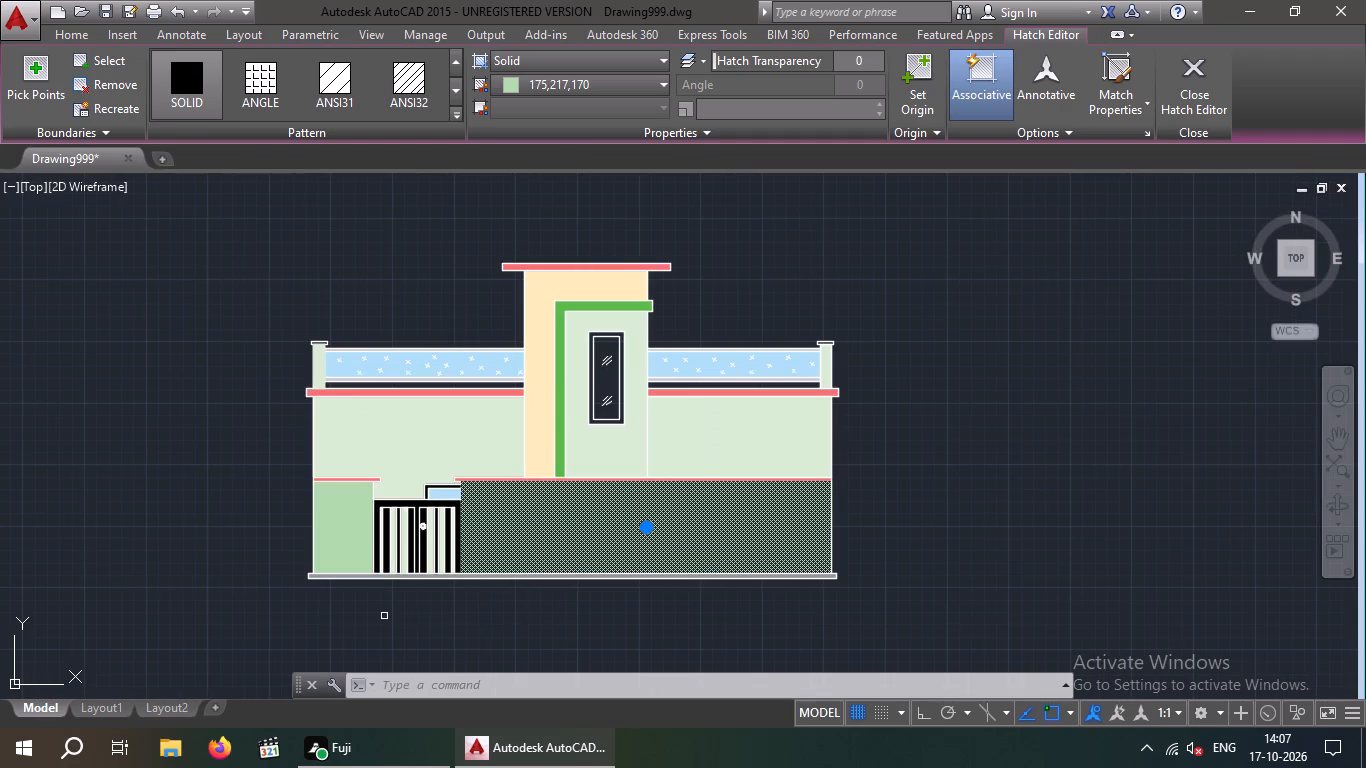
{"action": "left_click", "coordinate": [333, 533]}
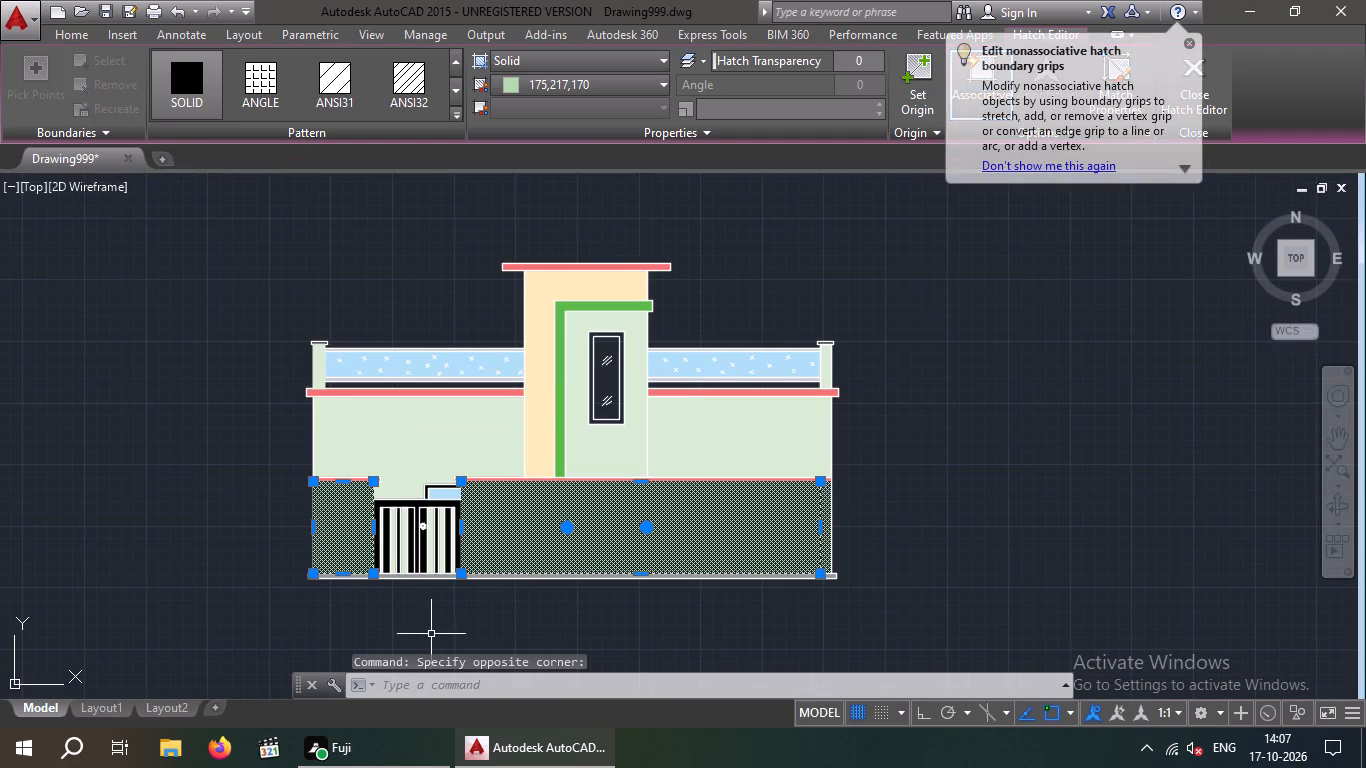
{"action": "key", "text": "Delete"}
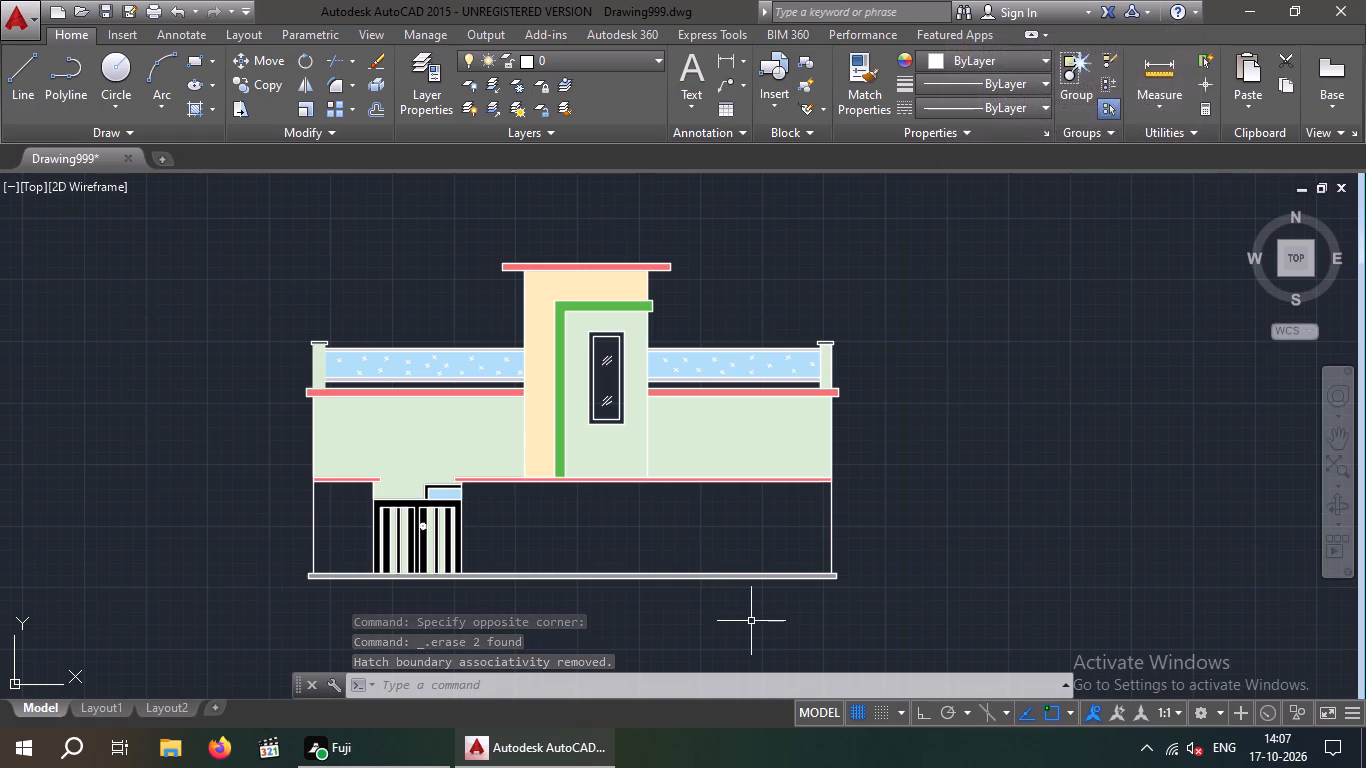
Save the drawing.
{"action": "key", "text": "ctrl+s"}
{"action": "key", "text": "ctrl+s"}
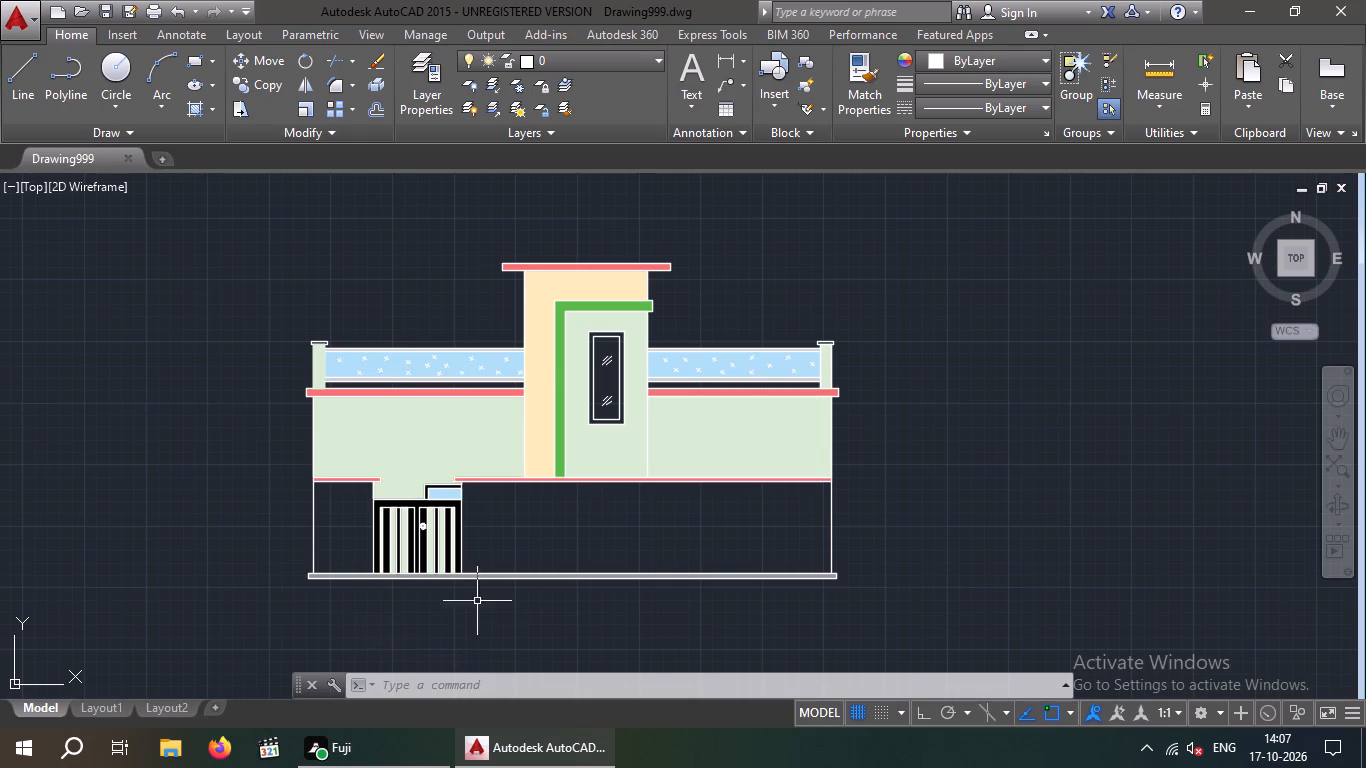
{"action": "key", "text": "Escape"}
{"action": "key", "text": "Escape"}
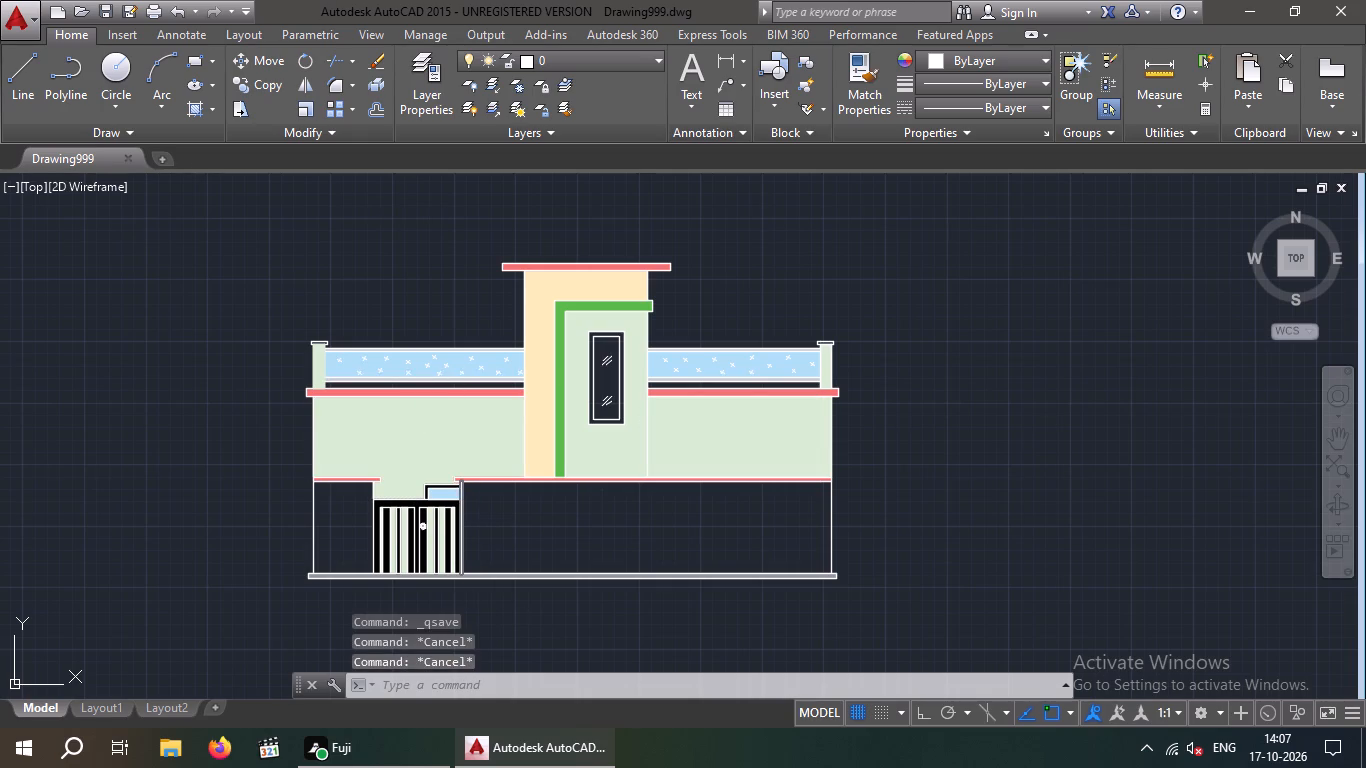
Offset the bottom line of the red band on the wall left of the door 4" downward.
{"action": "scroll", "coordinate": [353, 504], "scroll_direction": "up", "scroll_amount": 2}
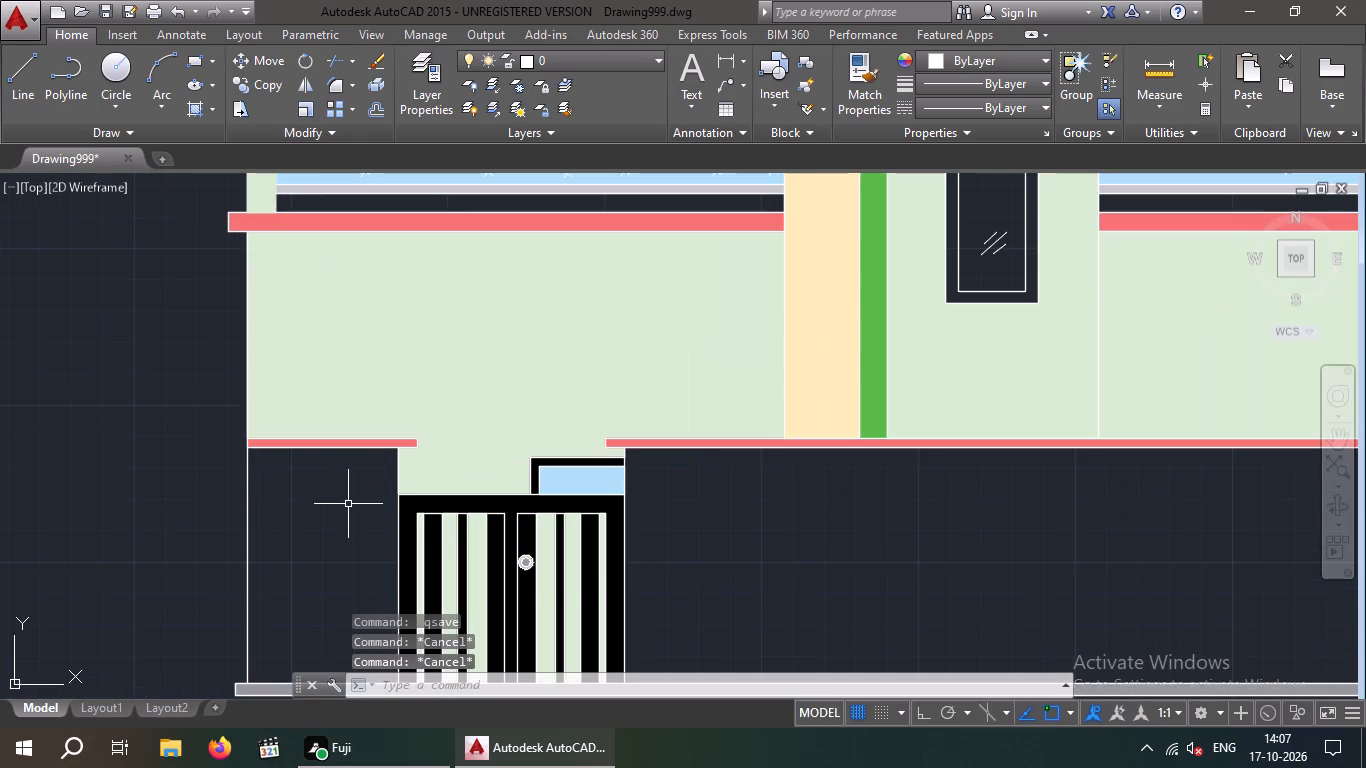
{"action": "middle_click", "coordinate": [390, 376]}
{"action": "middle_click_drag", "start_coordinate": [357, 563], "coordinate": [377, 396]}
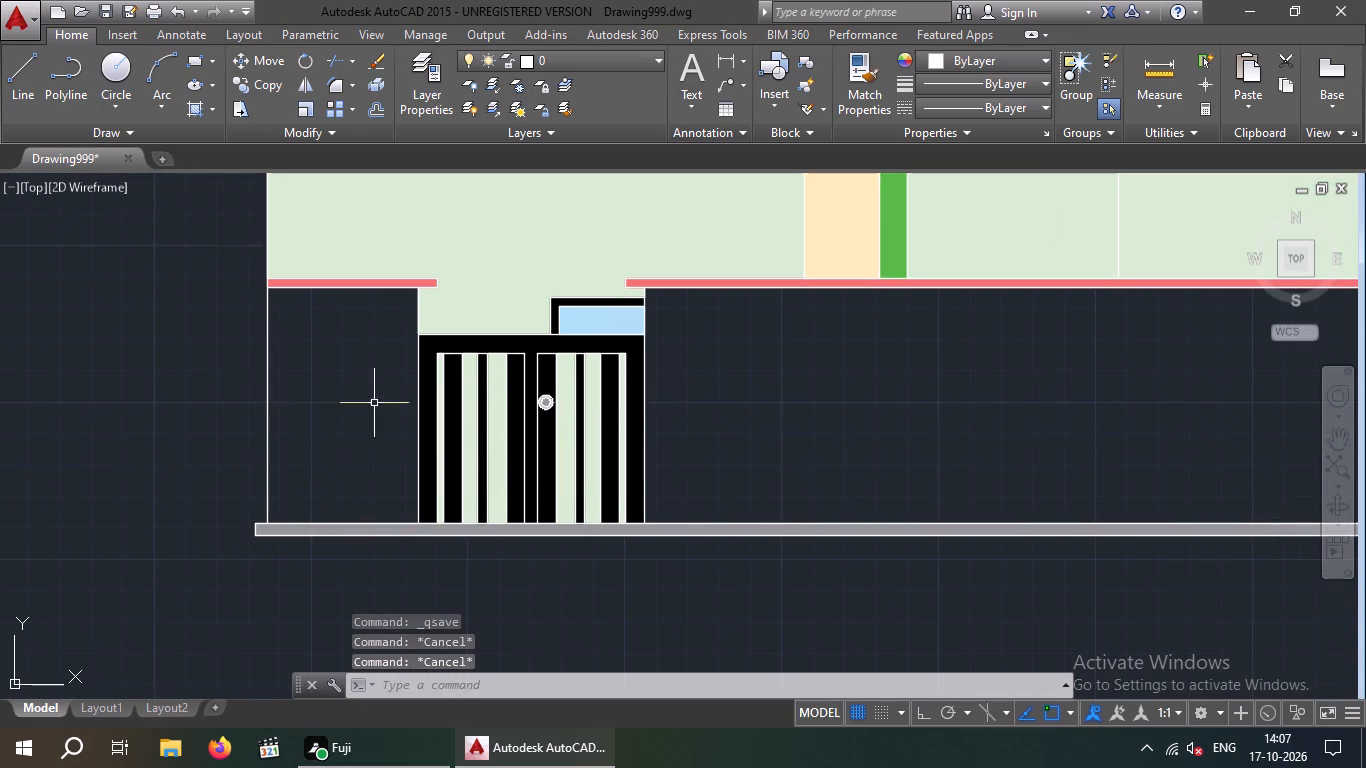
{"action": "key", "text": "o"}
{"action": "key", "text": "Return"}
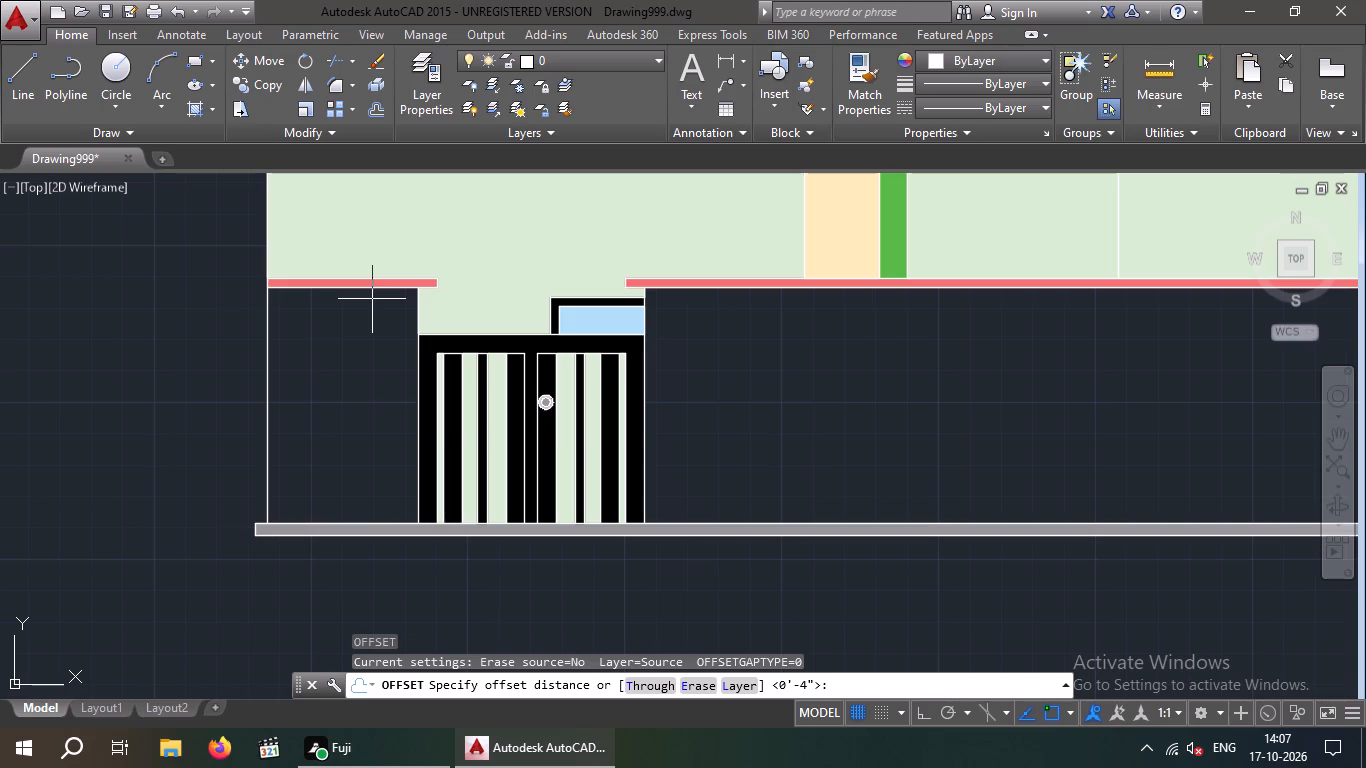
{"action": "key", "text": "4"}
{"action": "key", "text": "apostrophe"}
{"action": "key", "text": "BackSpace"}
{"action": "key", "text": "shift+quotedbl"}
{"action": "key", "text": "Return"}
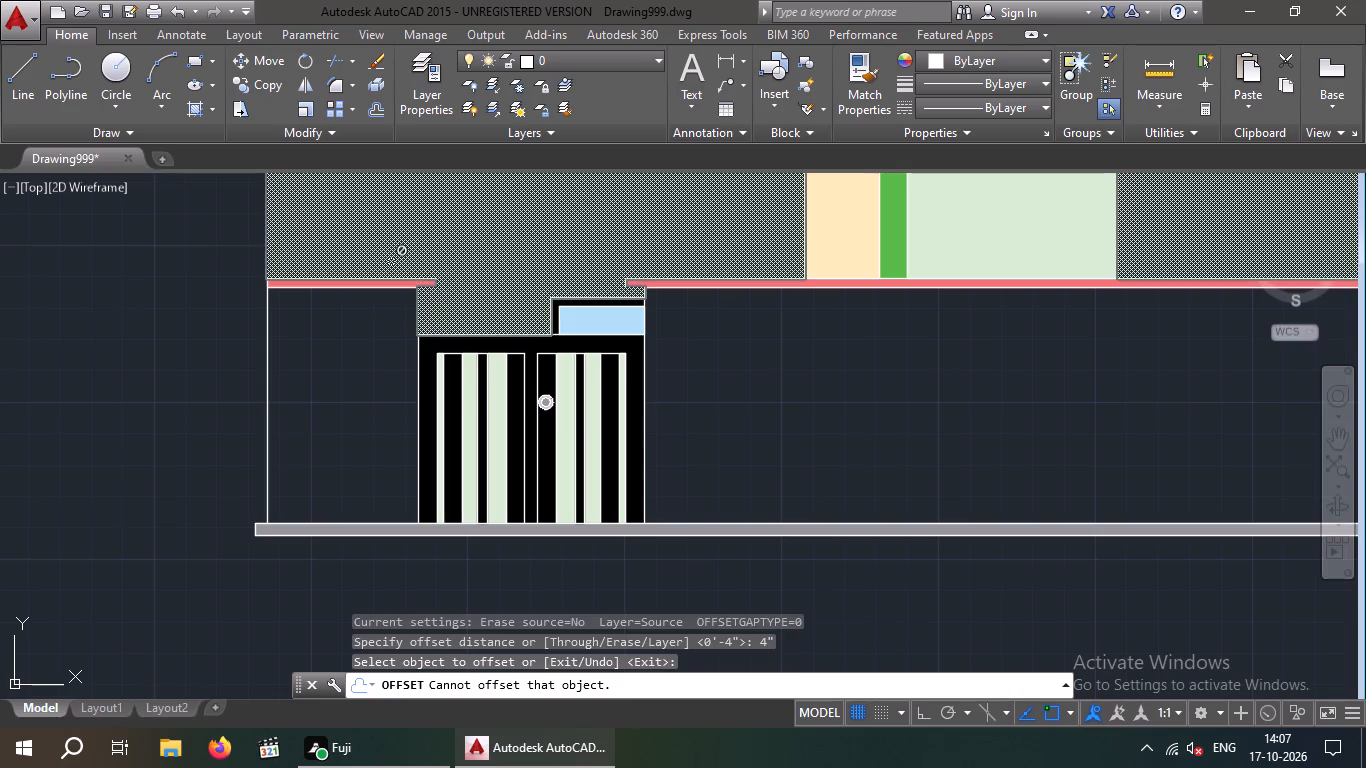
{"action": "scroll", "coordinate": [371, 311], "scroll_direction": "up", "scroll_amount": 3}
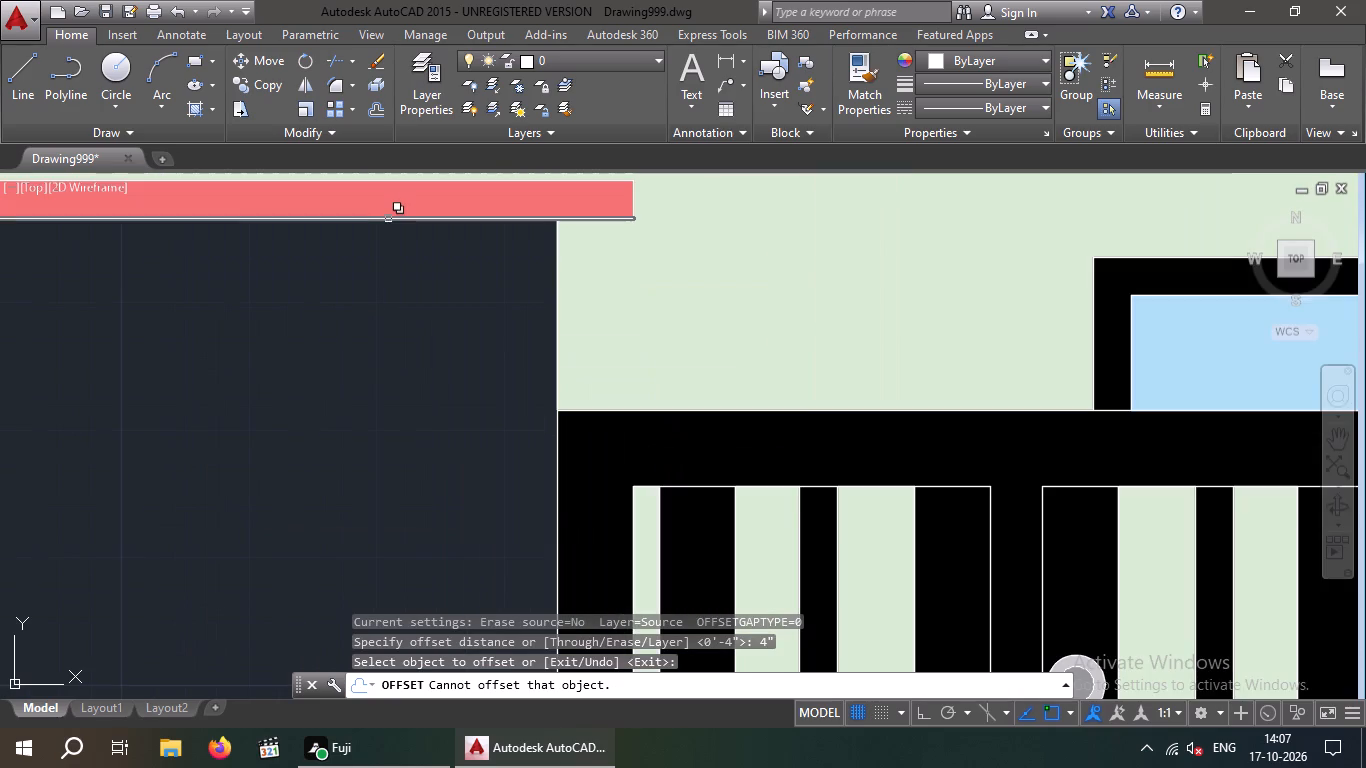
{"action": "left_click_drag", "start_coordinate": [386, 219], "coordinate": [381, 237]}
{"action": "left_click", "coordinate": [446, 297]}
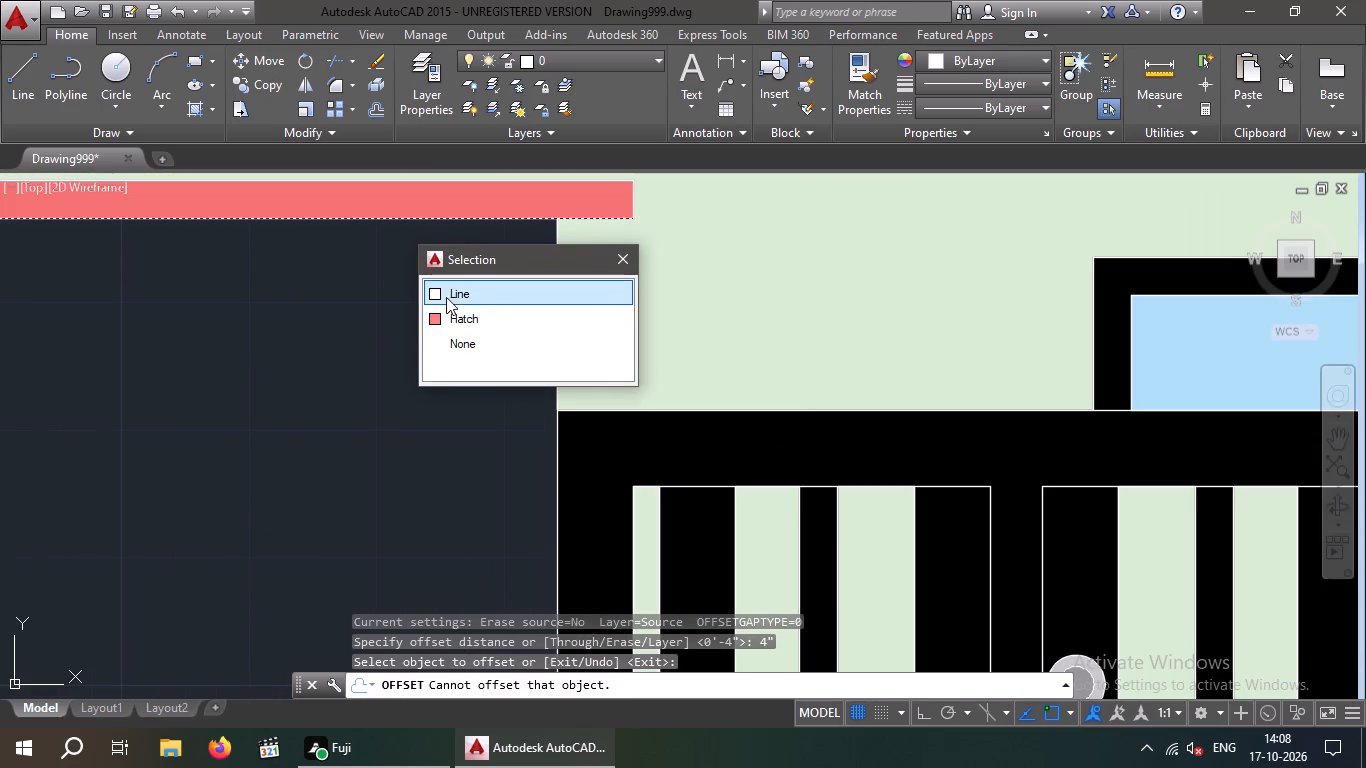
{"action": "left_click", "coordinate": [436, 294]}
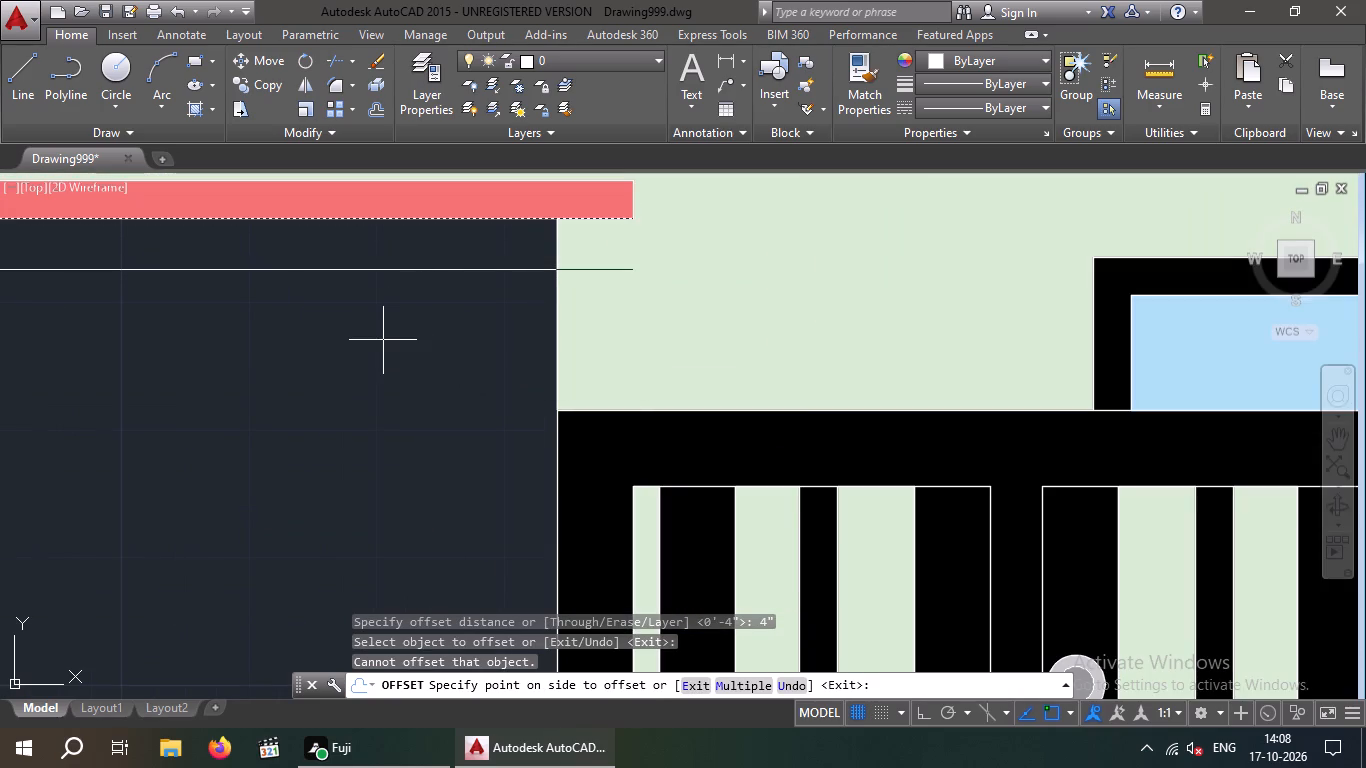
{"action": "left_click", "coordinate": [383, 340]}
{"action": "scroll", "coordinate": [385, 340], "scroll_direction": "down", "scroll_amount": 2}
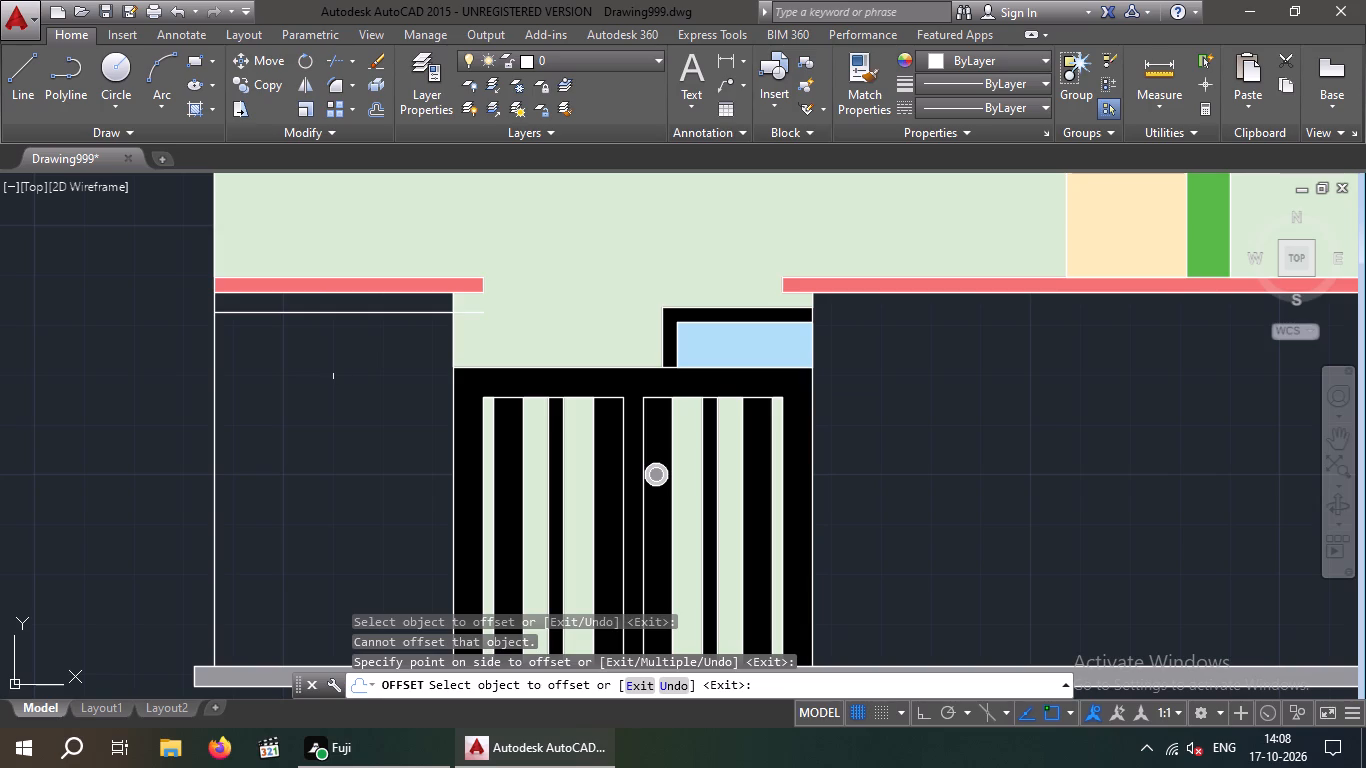
{"action": "key", "text": "Escape"}
{"action": "key", "text": "Escape"}
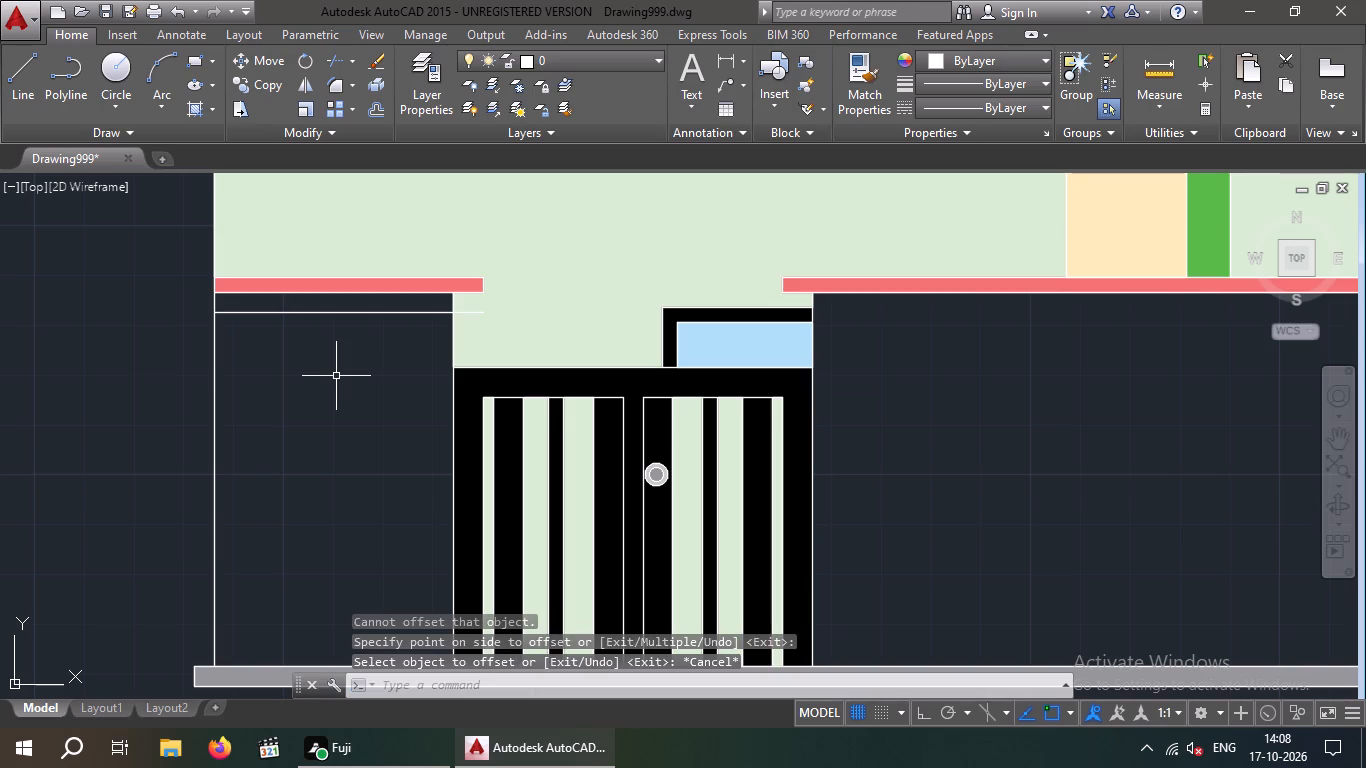
Offset the new horizontal line below the red band a further 2" downward.
{"action": "key", "text": "o"}
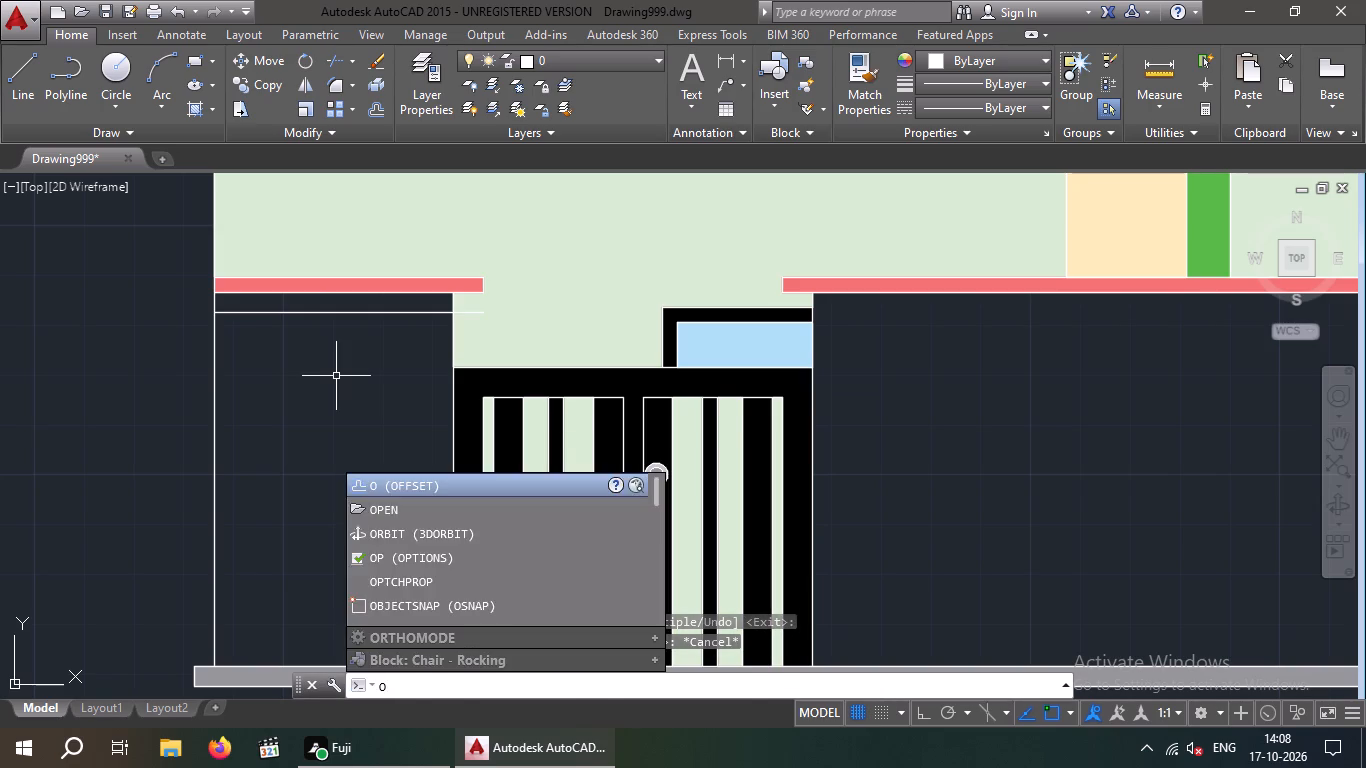
{"action": "key", "text": "Return"}
{"action": "key", "text": "2"}
{"action": "key", "text": "shift+quotedbl"}
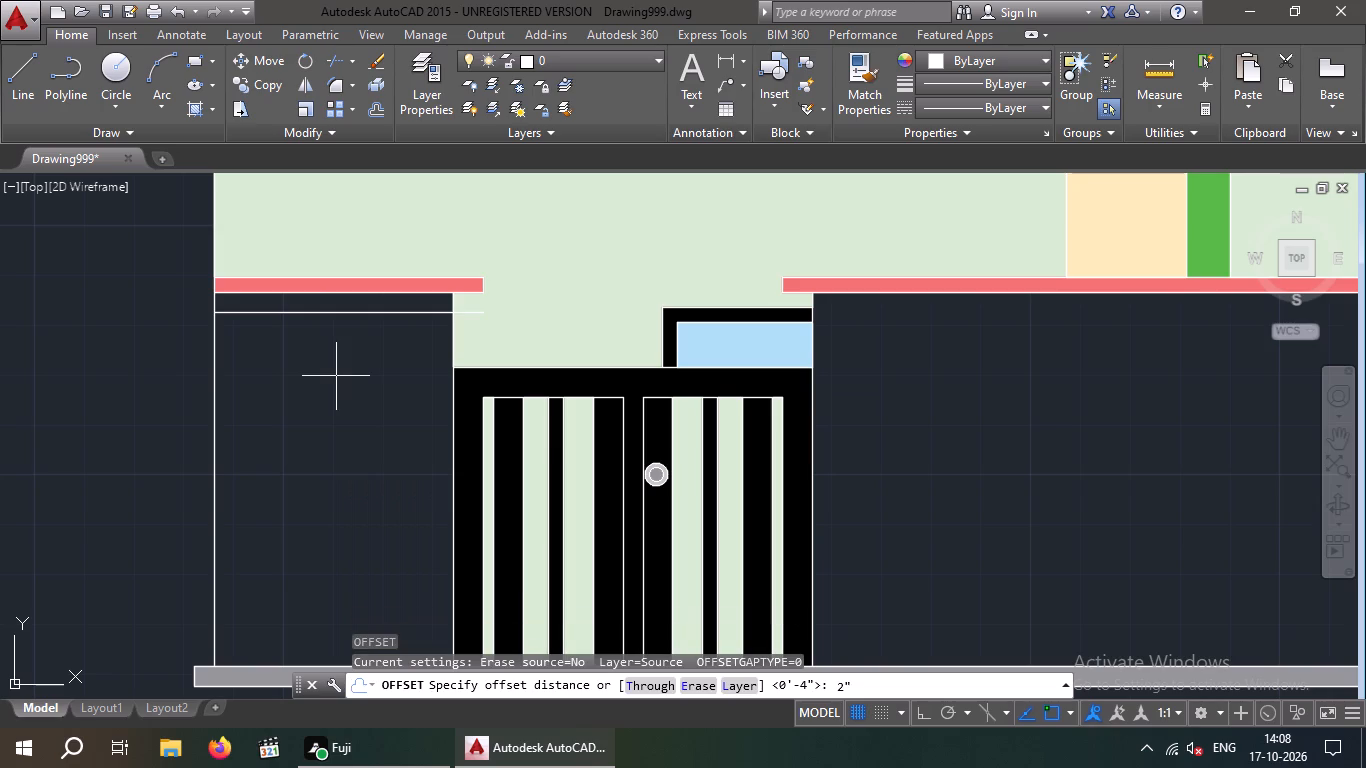
{"action": "key", "text": "Return"}
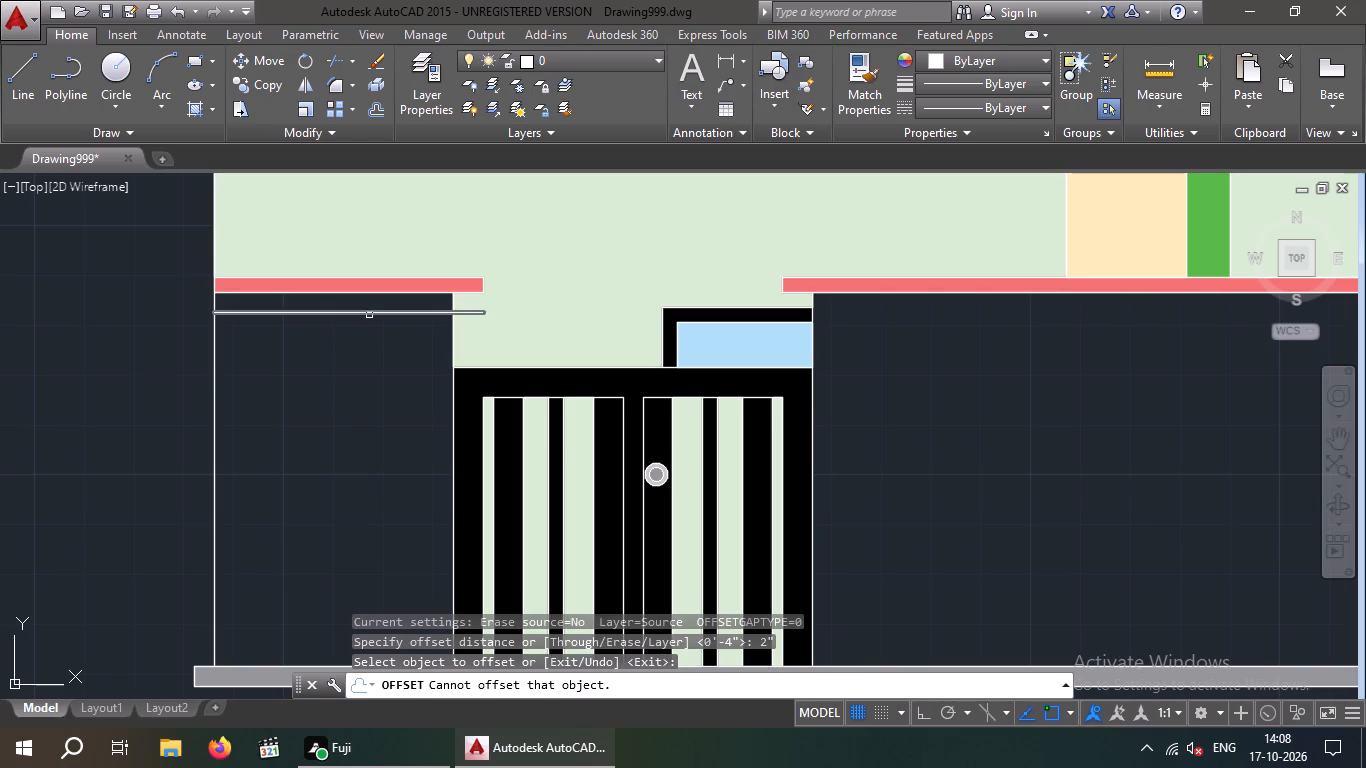
{"action": "left_click_drag", "start_coordinate": [369, 314], "coordinate": [369, 332]}
{"action": "left_click", "coordinate": [362, 373]}
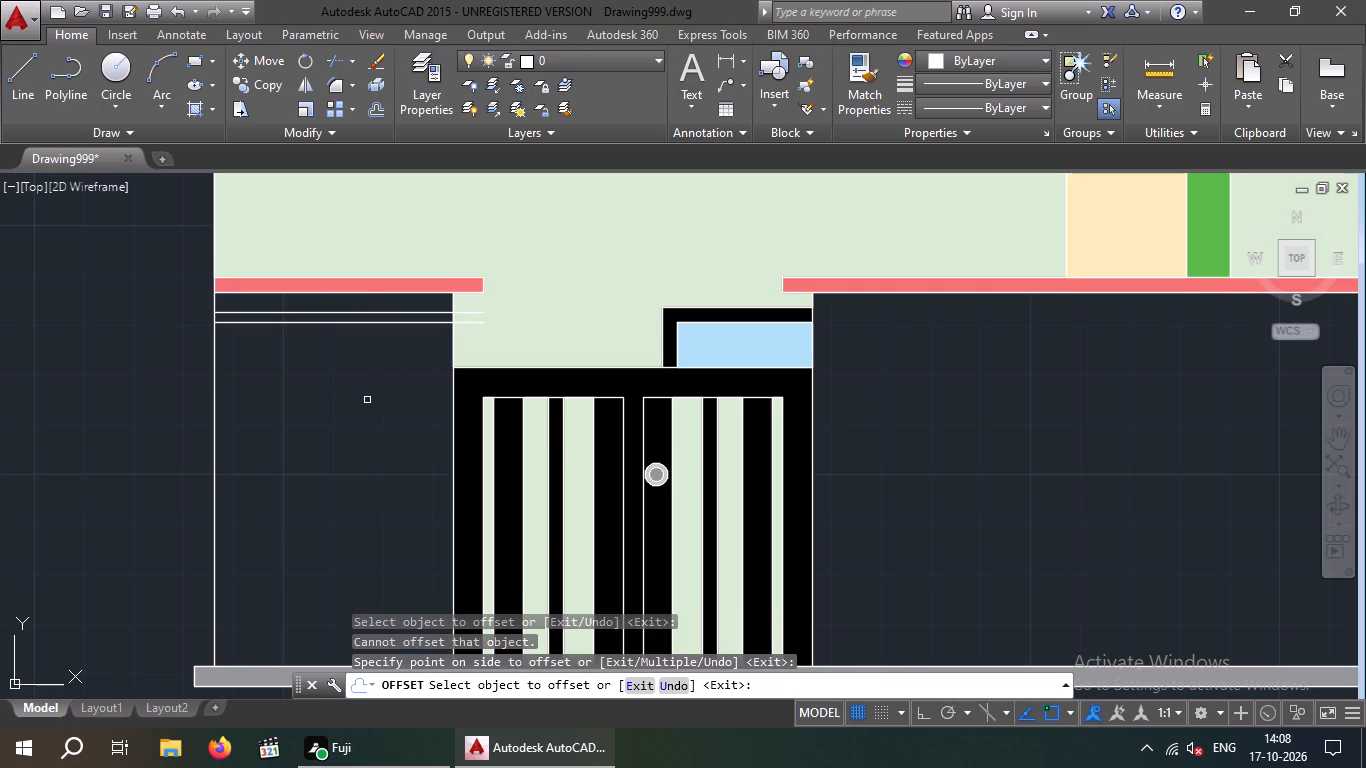
{"action": "key", "text": "Escape"}
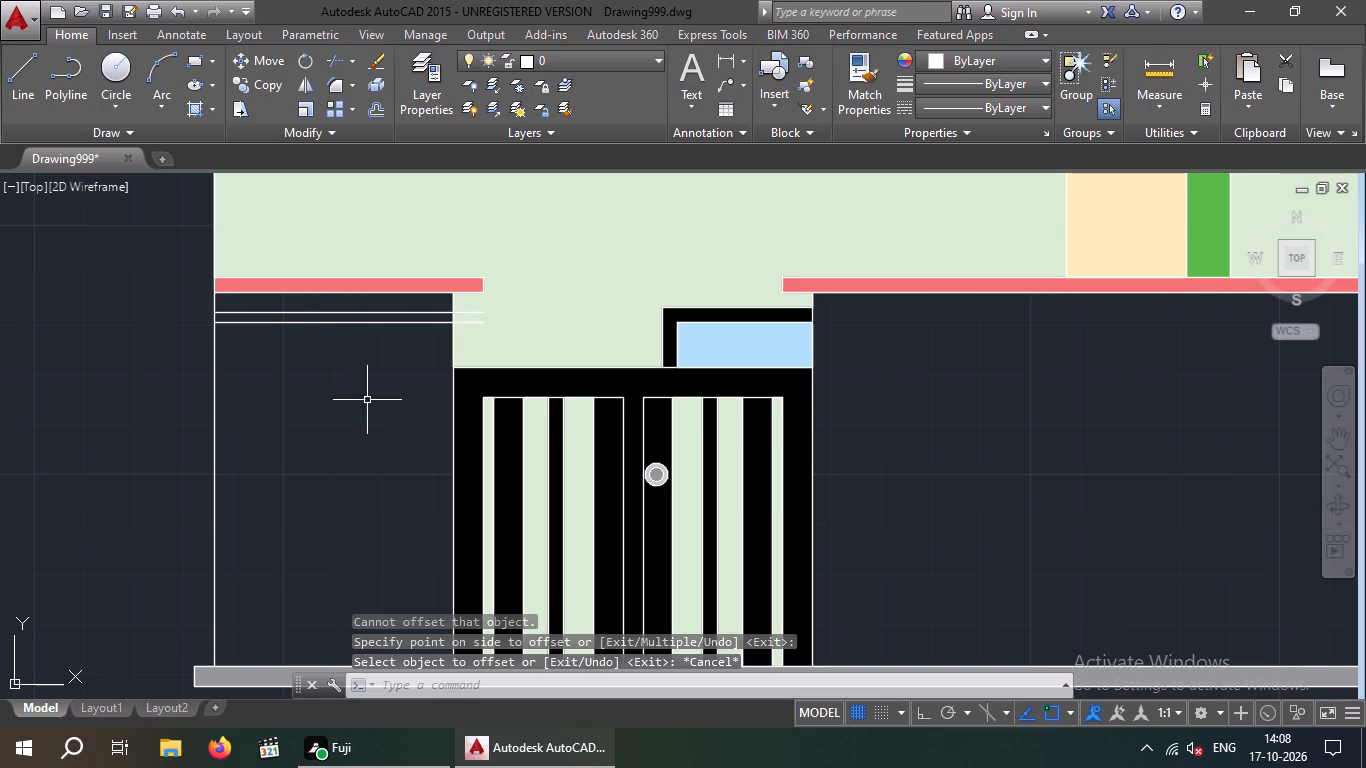
Delete the upper of the two offset lines below the red band, left of the door.
{"action": "left_click", "coordinate": [296, 312]}
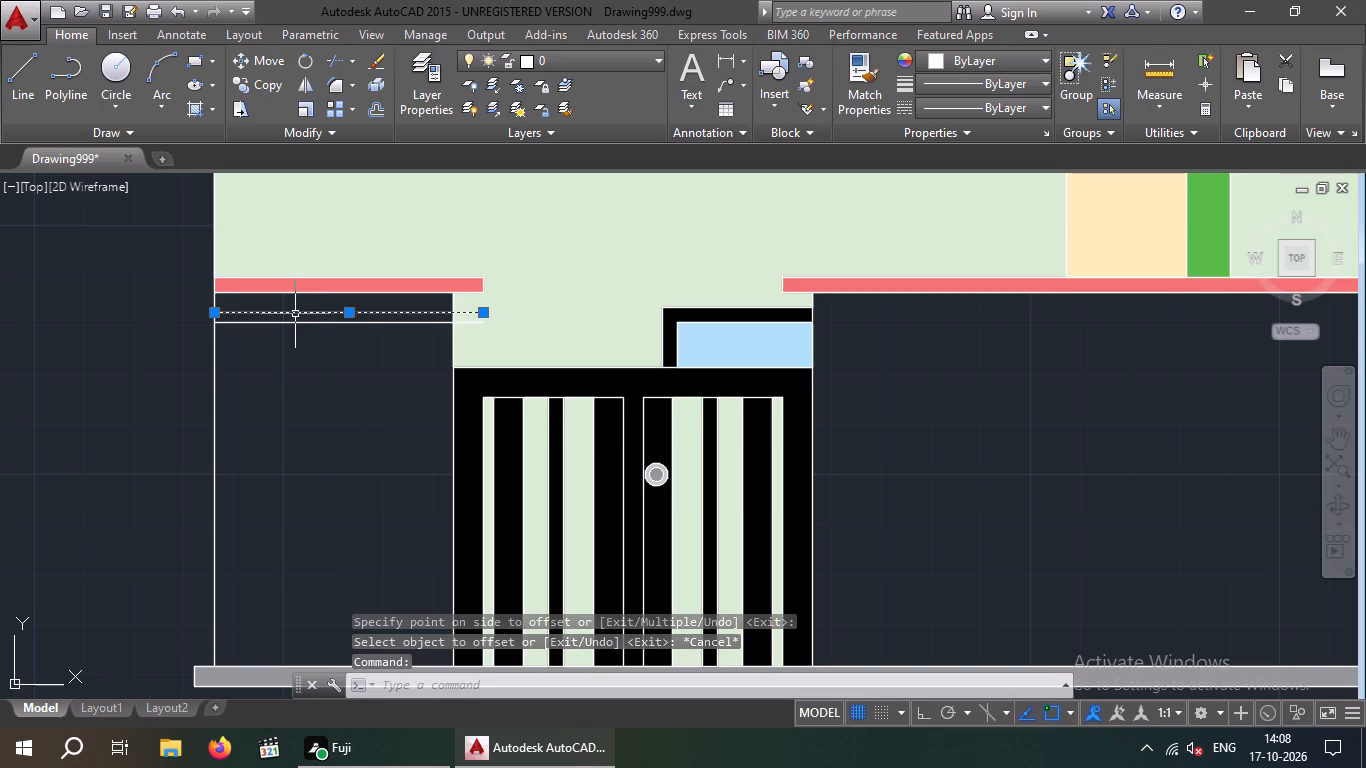
{"action": "key", "text": "Delete"}
{"action": "key", "text": "Escape"}
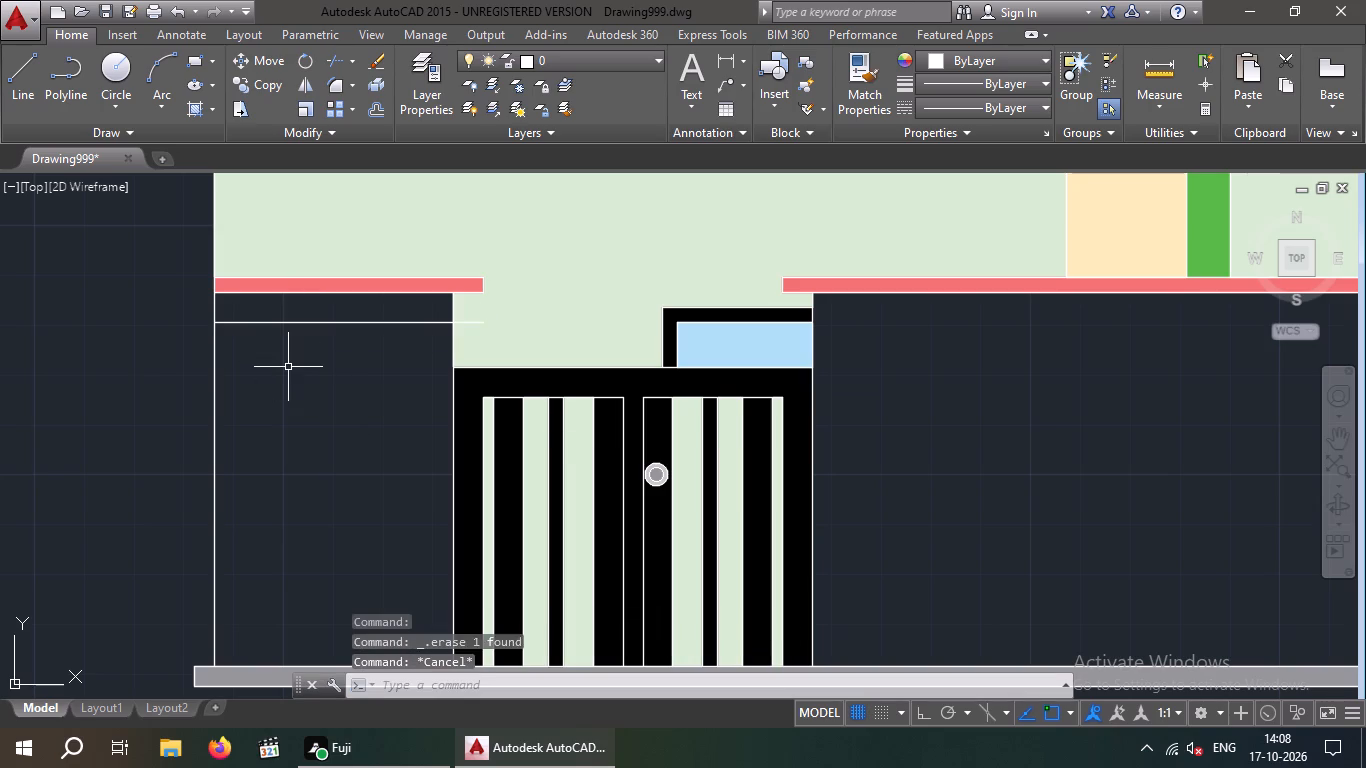
{"action": "key", "text": "Escape"}
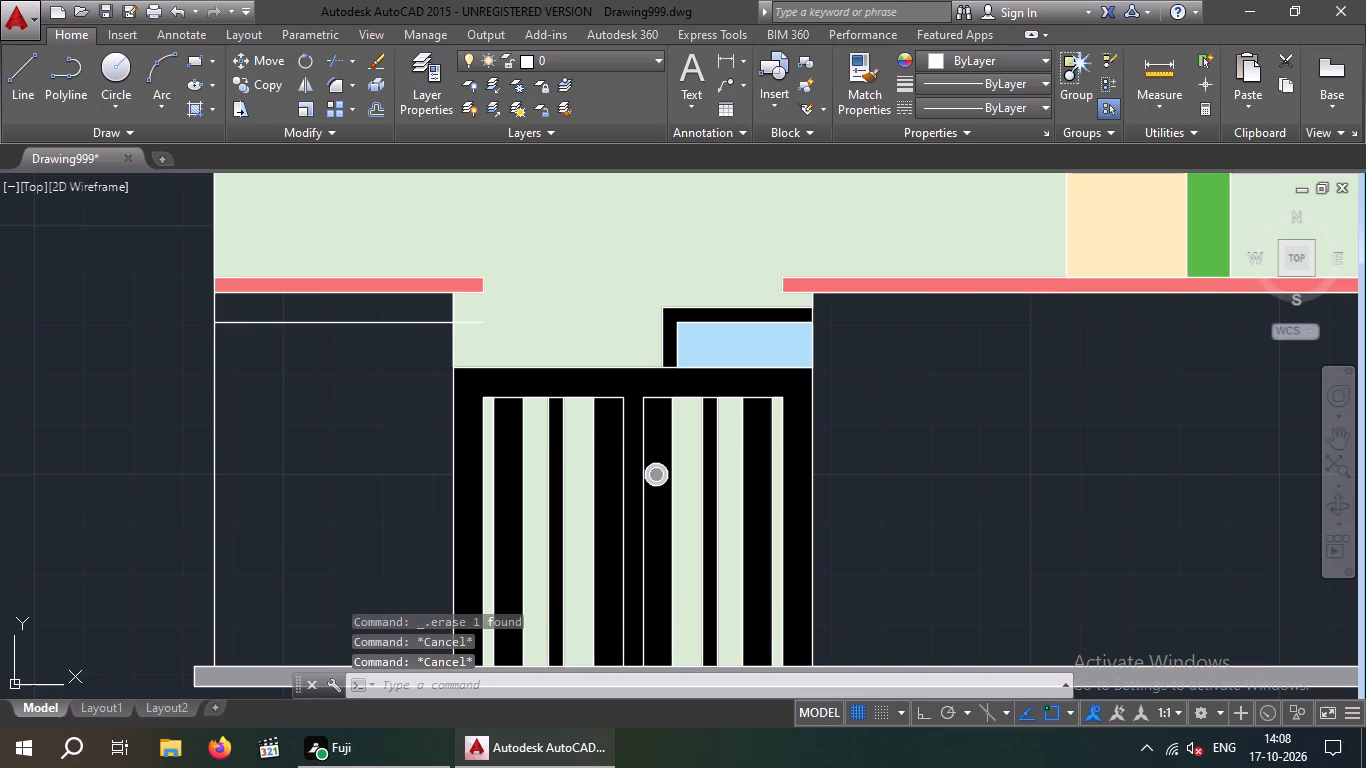
Trim the end of the remaining horizontal line that runs past the wall's edge above the door.
{"action": "scroll", "coordinate": [463, 340], "scroll_direction": "up", "scroll_amount": 4}
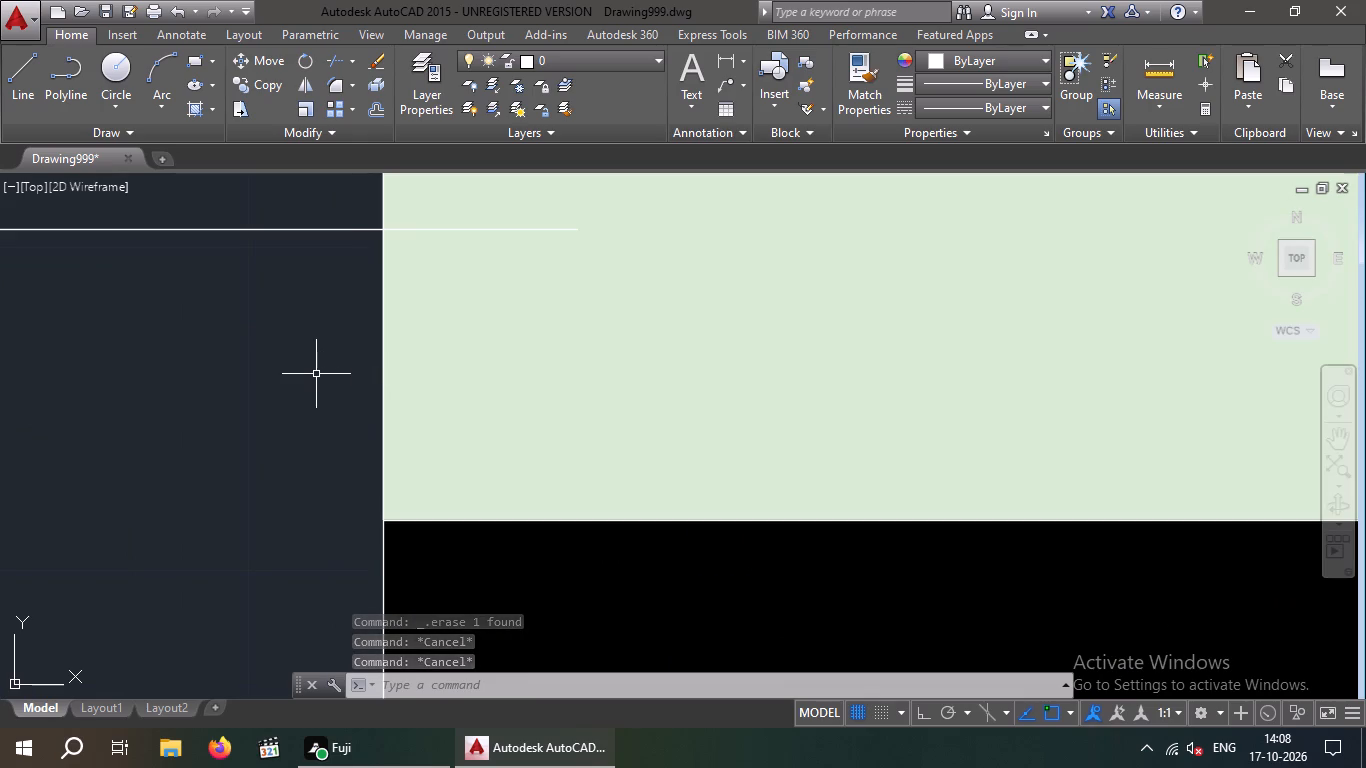
{"action": "type", "text": "TR"}
{"action": "key", "text": "space"}
{"action": "key", "text": "space"}
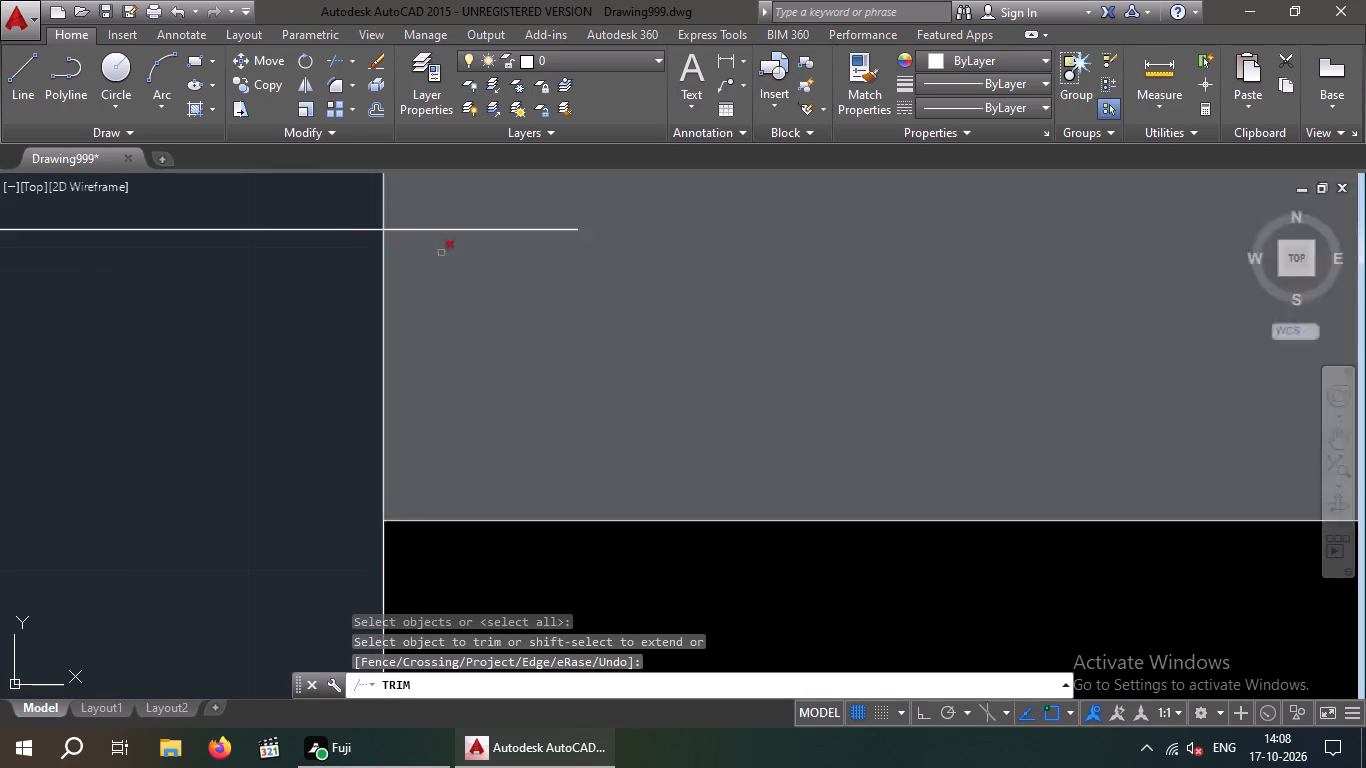
{"action": "left_click", "coordinate": [445, 230]}
{"action": "scroll", "coordinate": [266, 354], "scroll_direction": "down", "scroll_amount": 3}
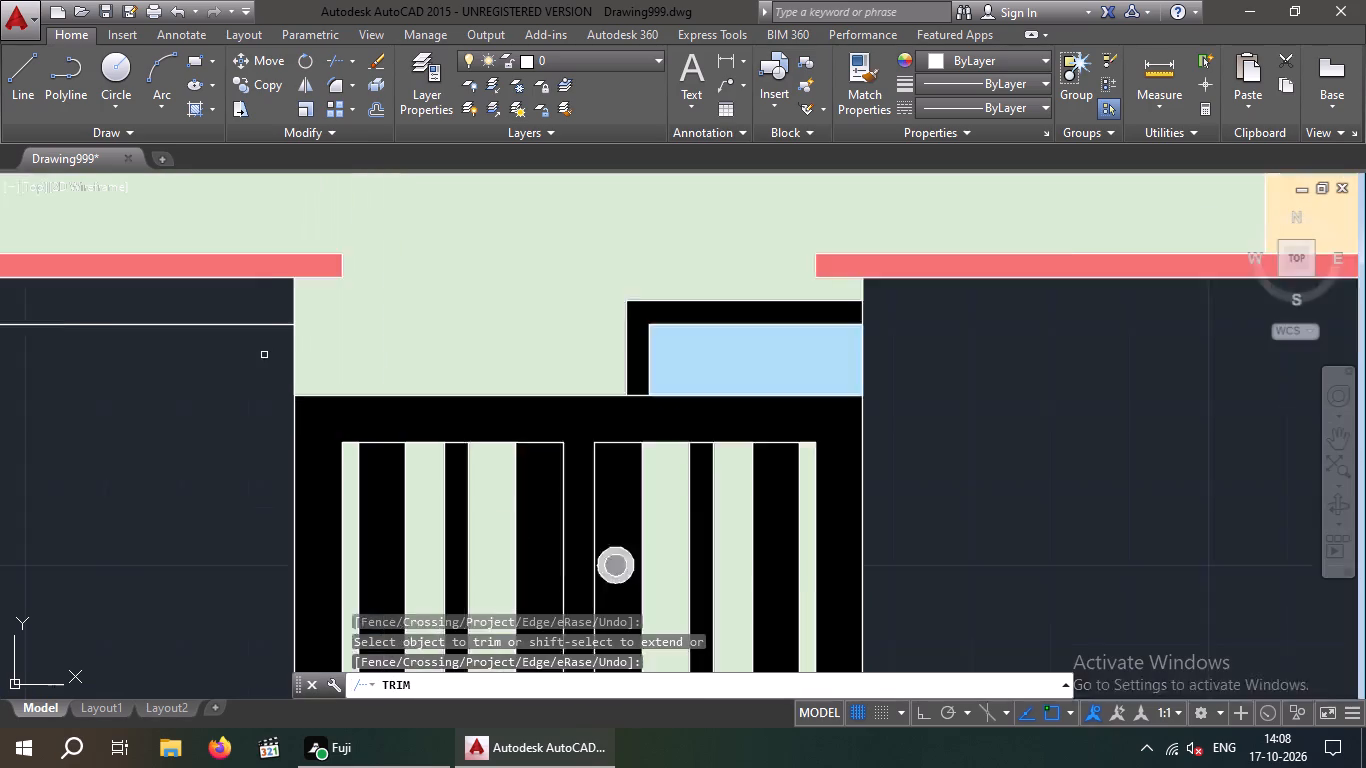
{"action": "scroll", "coordinate": [264, 355], "scroll_direction": "down", "scroll_amount": 1}
{"action": "key", "text": "Escape"}
{"action": "key", "text": "Escape"}
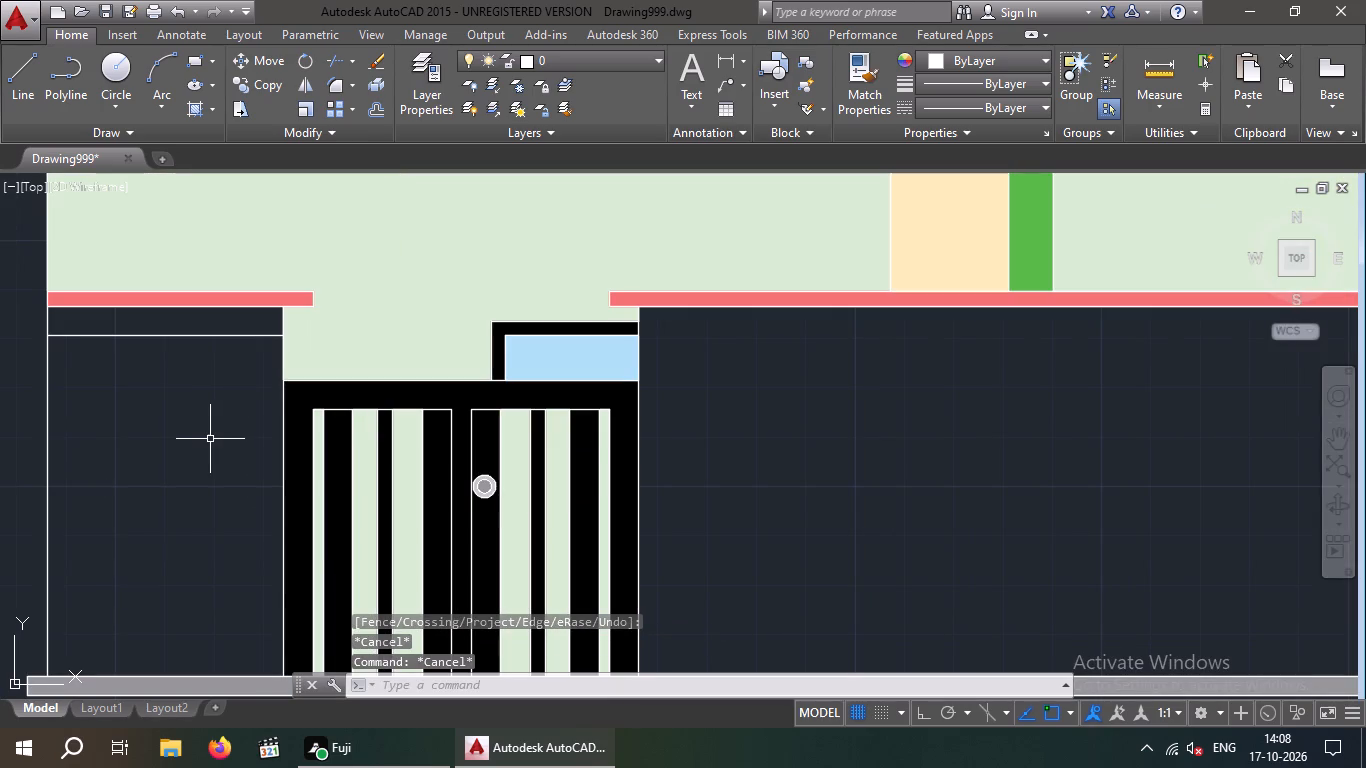
Offset the trimmed horizontal line on the left wall panel 4" downward.
{"action": "key", "text": "o"}
{"action": "key", "text": "Return"}
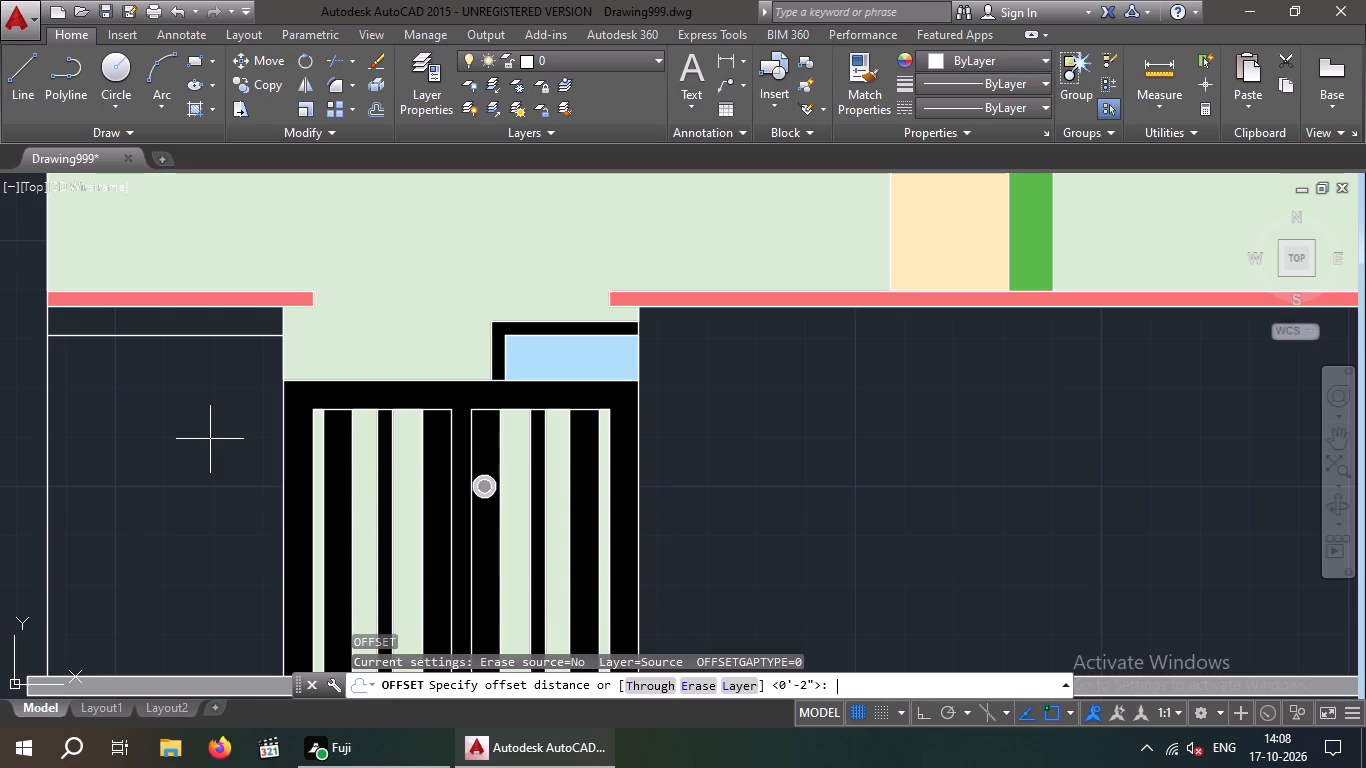
{"action": "key", "text": "4"}
{"action": "key", "text": "shift+quotedbl"}
{"action": "key", "text": "Return"}
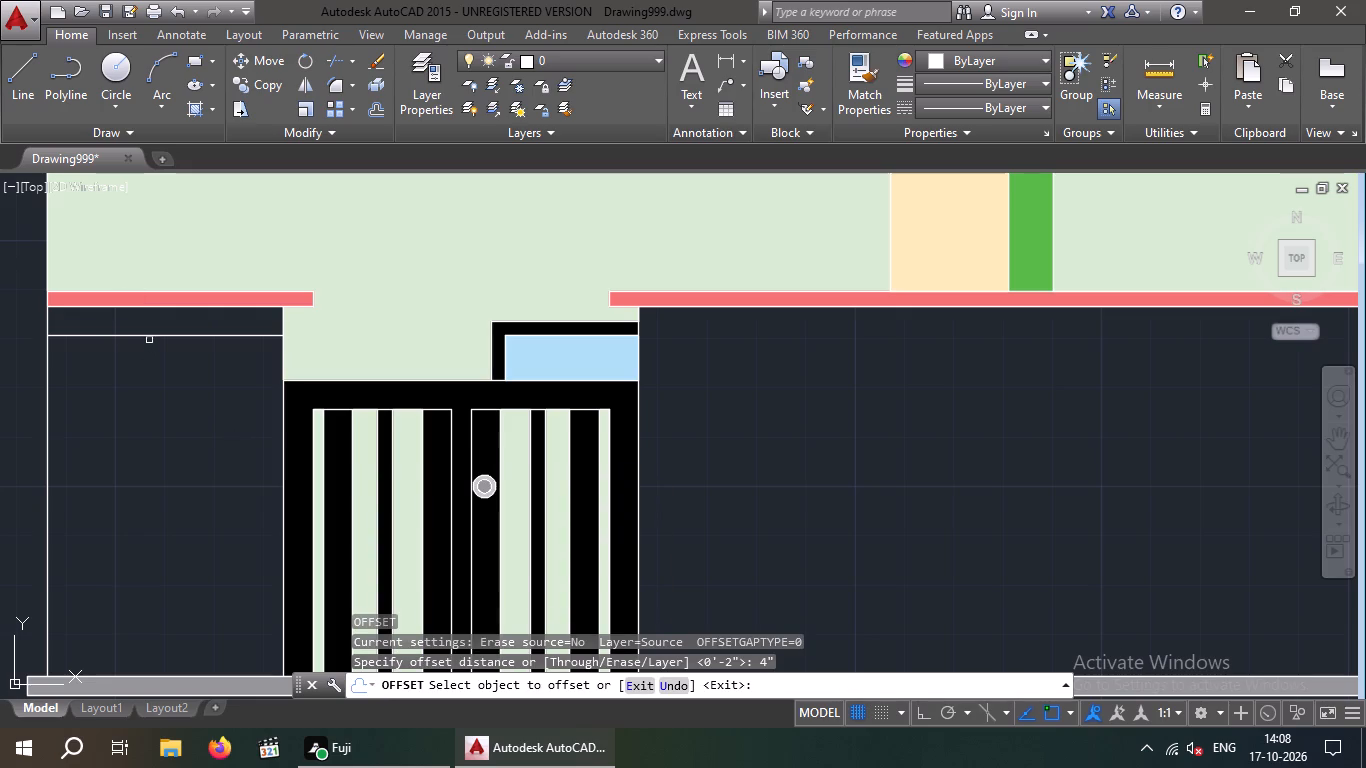
{"action": "left_click_drag", "start_coordinate": [149, 334], "coordinate": [150, 351]}
{"action": "left_click", "coordinate": [151, 364]}
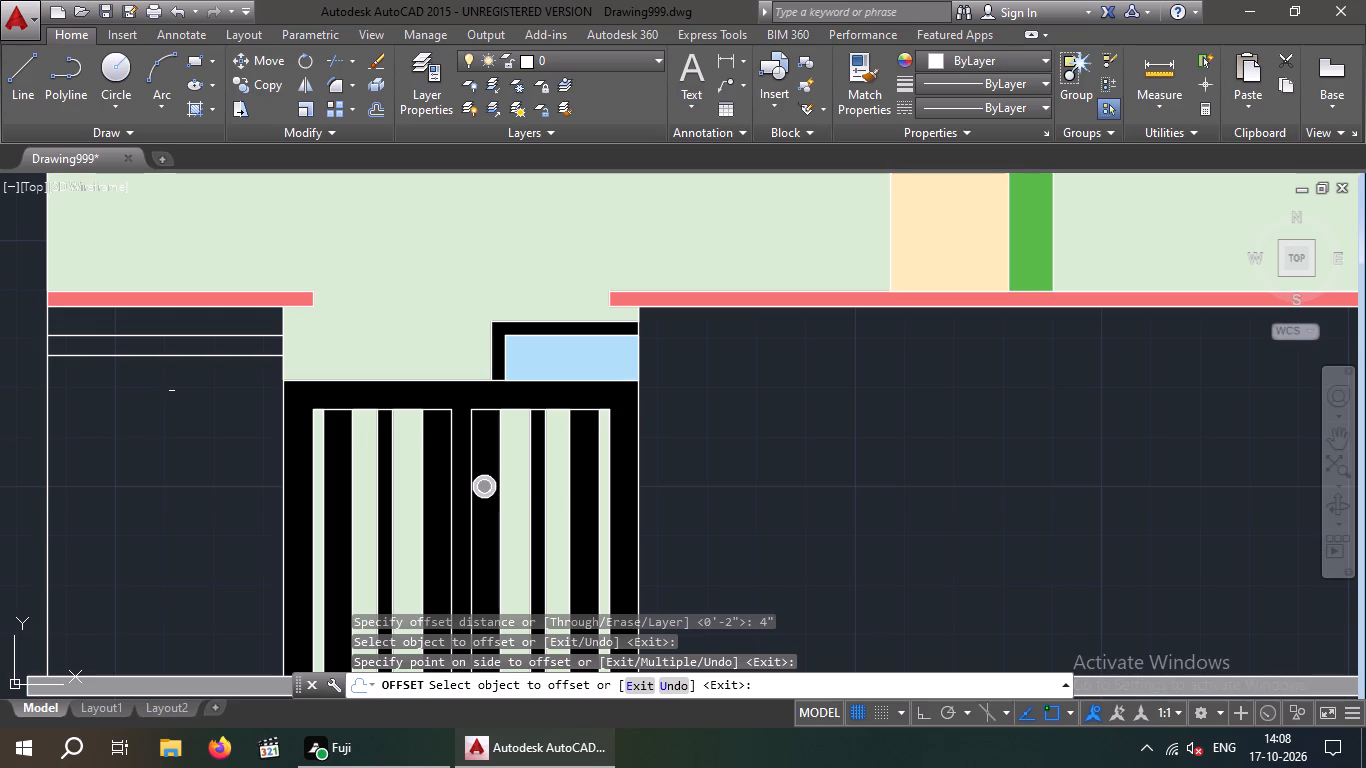
{"action": "key", "text": "Escape"}
{"action": "key", "text": "Escape"}
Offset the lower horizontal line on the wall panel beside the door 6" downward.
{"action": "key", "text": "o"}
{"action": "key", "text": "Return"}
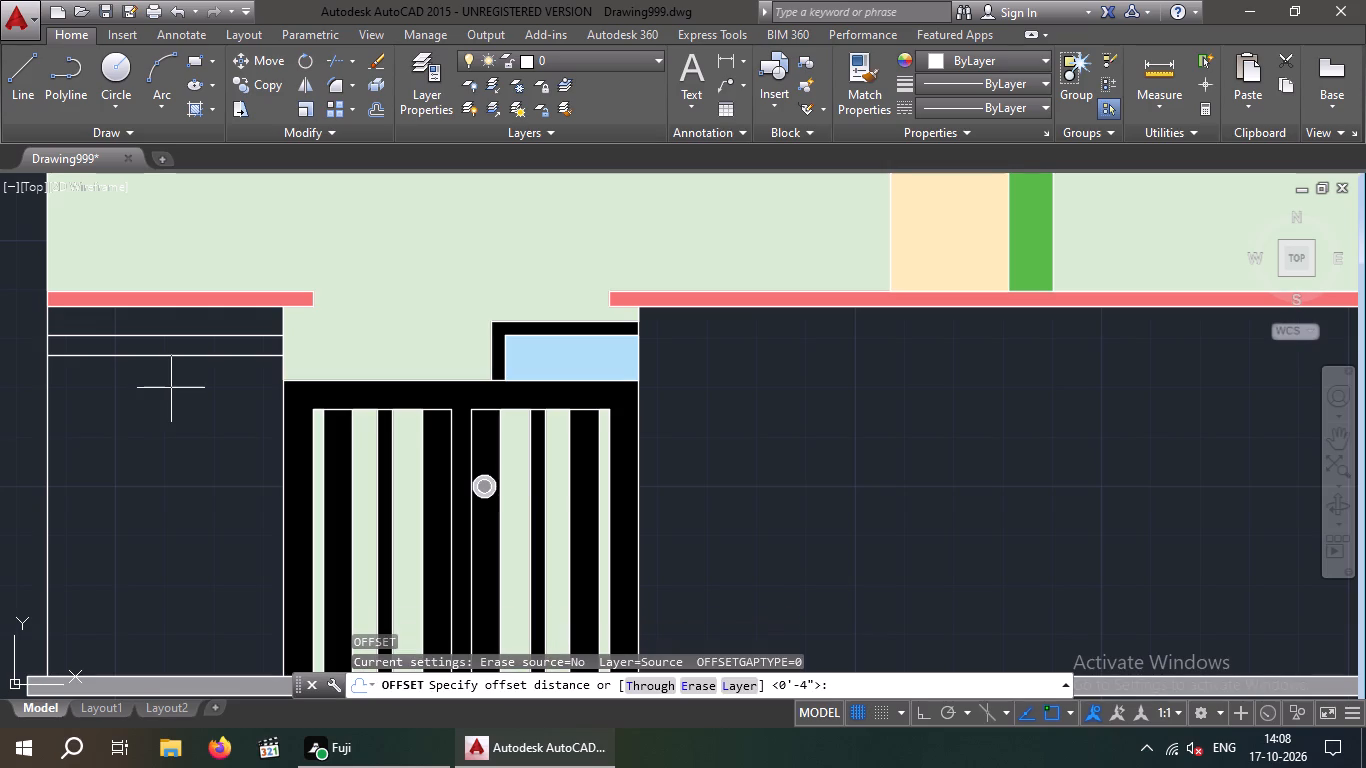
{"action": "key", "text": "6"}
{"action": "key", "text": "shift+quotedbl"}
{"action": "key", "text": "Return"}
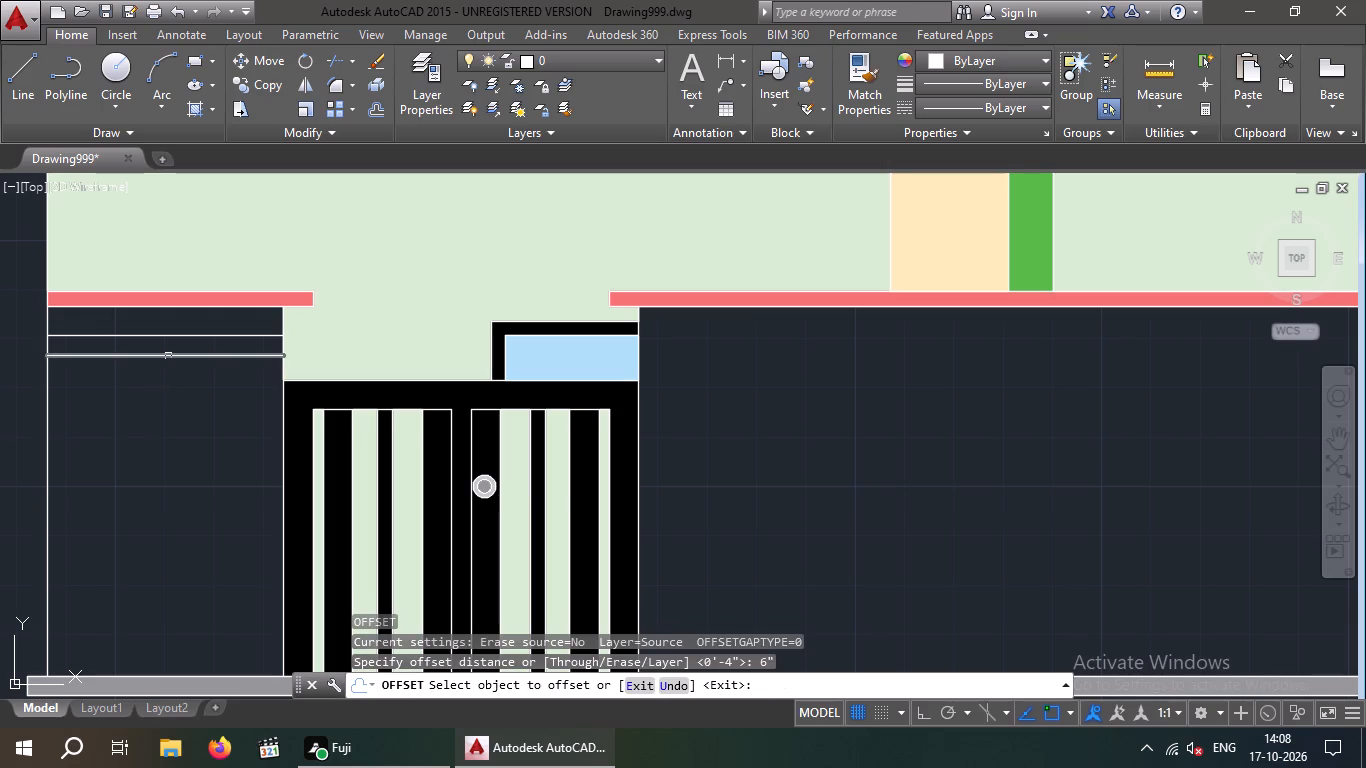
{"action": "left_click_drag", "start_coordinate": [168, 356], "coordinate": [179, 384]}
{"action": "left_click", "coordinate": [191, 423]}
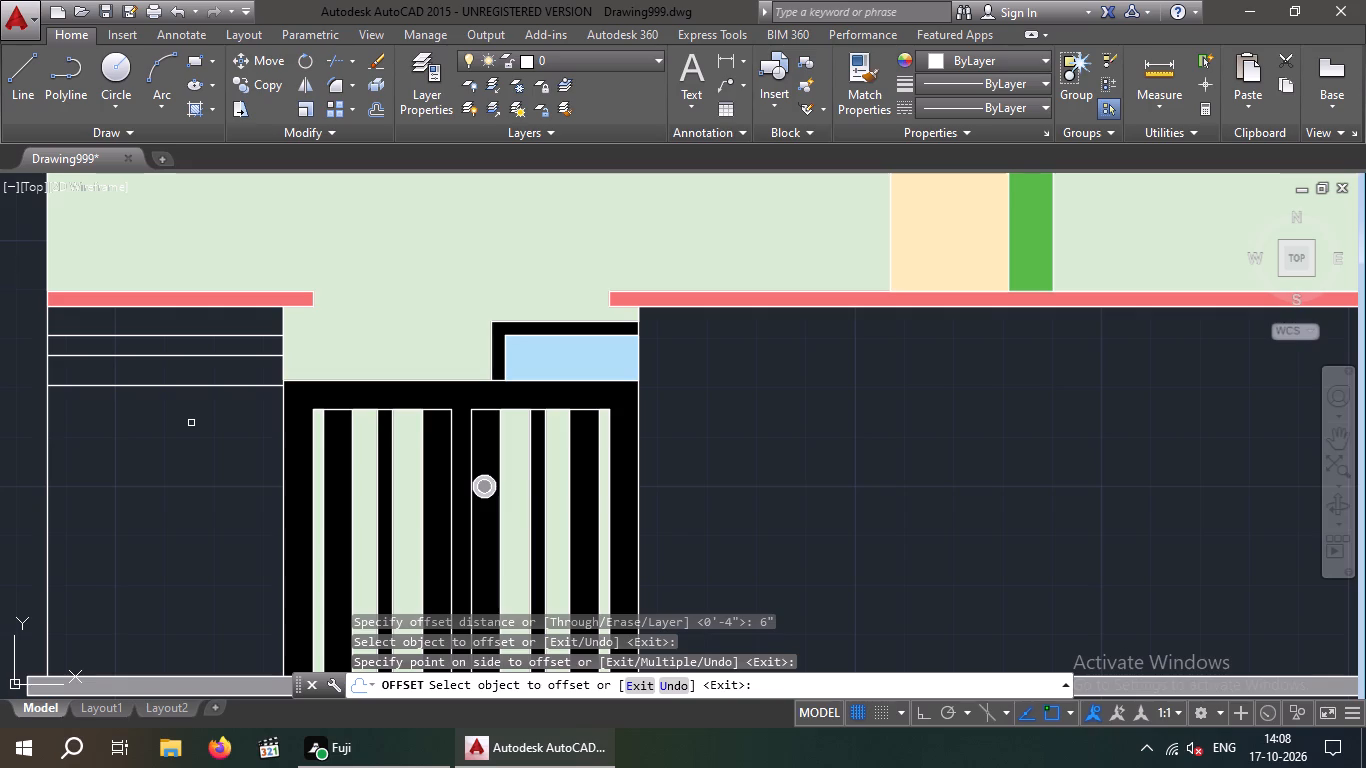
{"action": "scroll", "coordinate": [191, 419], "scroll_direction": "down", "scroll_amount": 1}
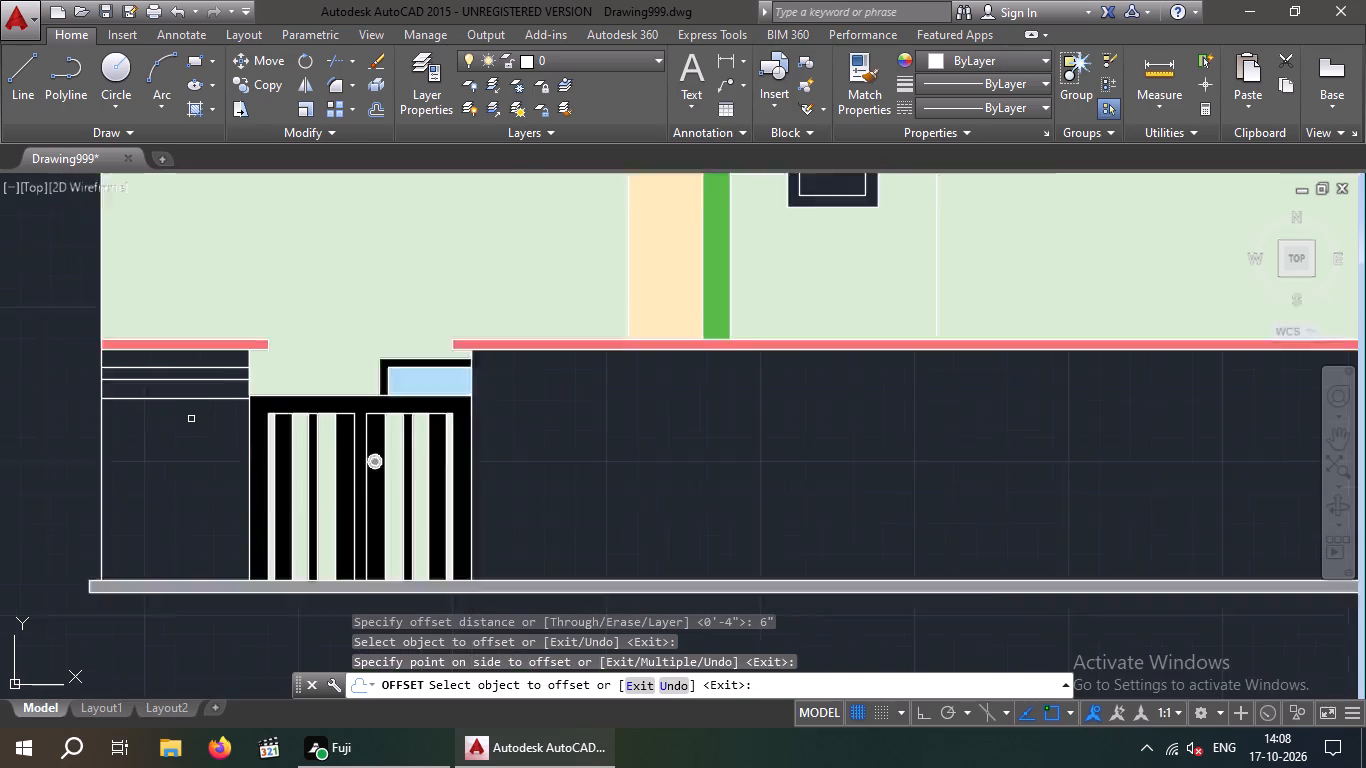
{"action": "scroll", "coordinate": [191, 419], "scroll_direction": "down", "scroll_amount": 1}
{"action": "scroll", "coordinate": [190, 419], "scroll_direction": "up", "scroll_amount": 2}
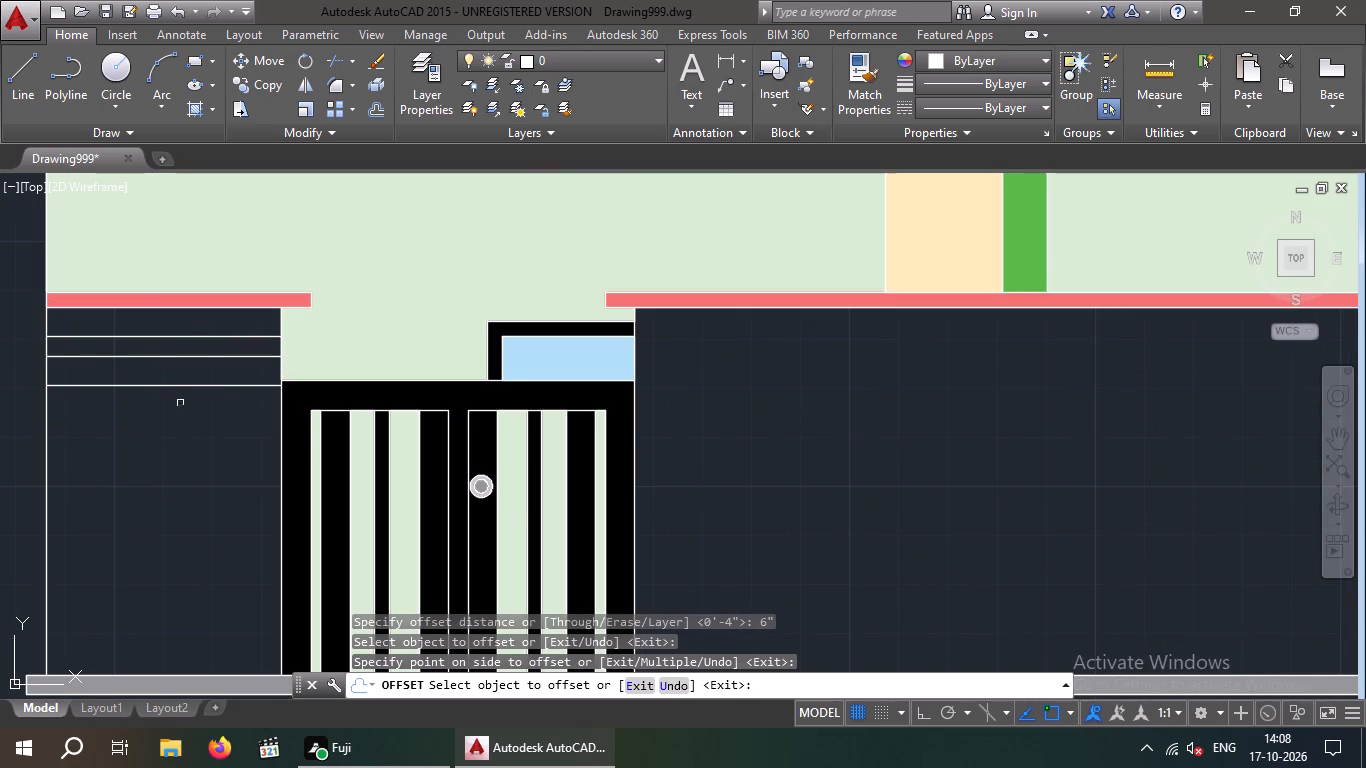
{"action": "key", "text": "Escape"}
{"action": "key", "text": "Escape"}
Delete the uppermost and lowest of the three horizontal lines on the wall panel beside the door, keeping the middle one.
{"action": "left_click", "coordinate": [192, 418]}
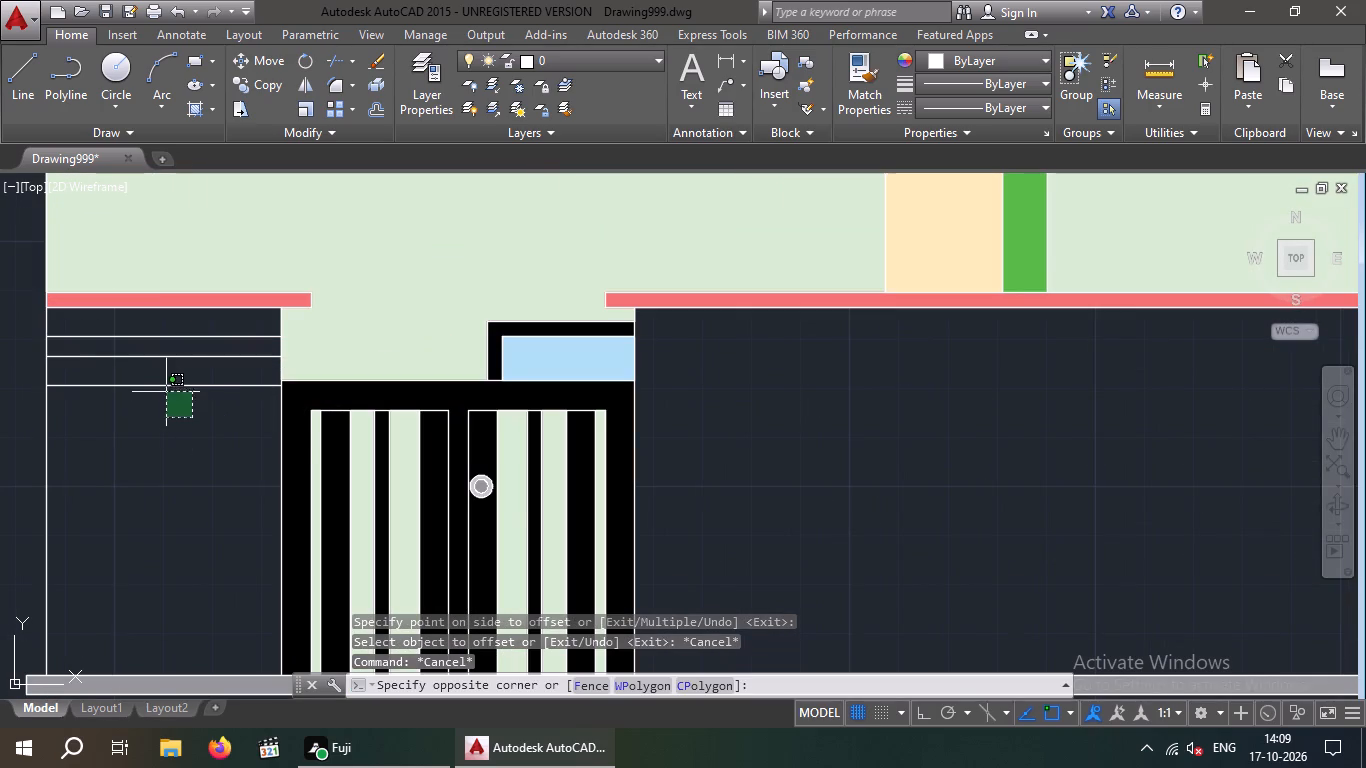
{"action": "left_click", "coordinate": [161, 381]}
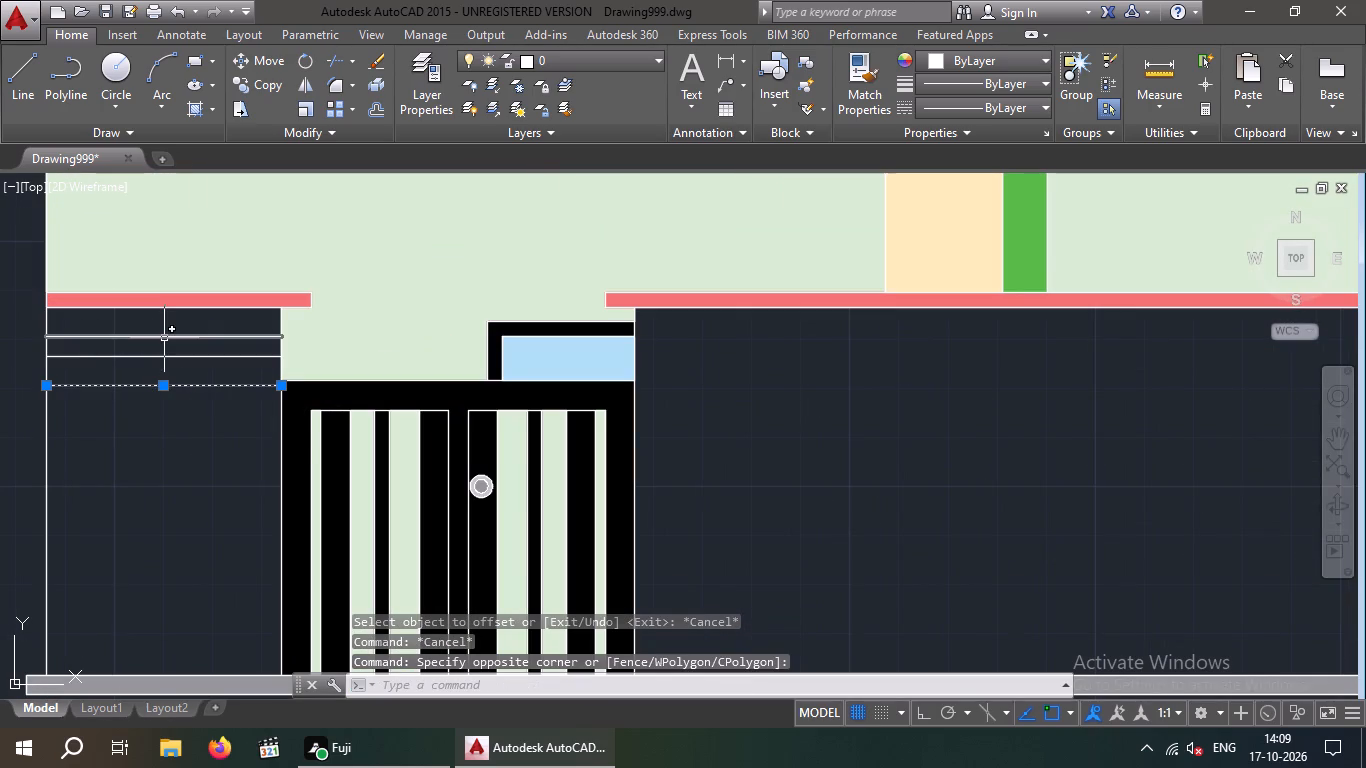
{"action": "left_click", "coordinate": [164, 338]}
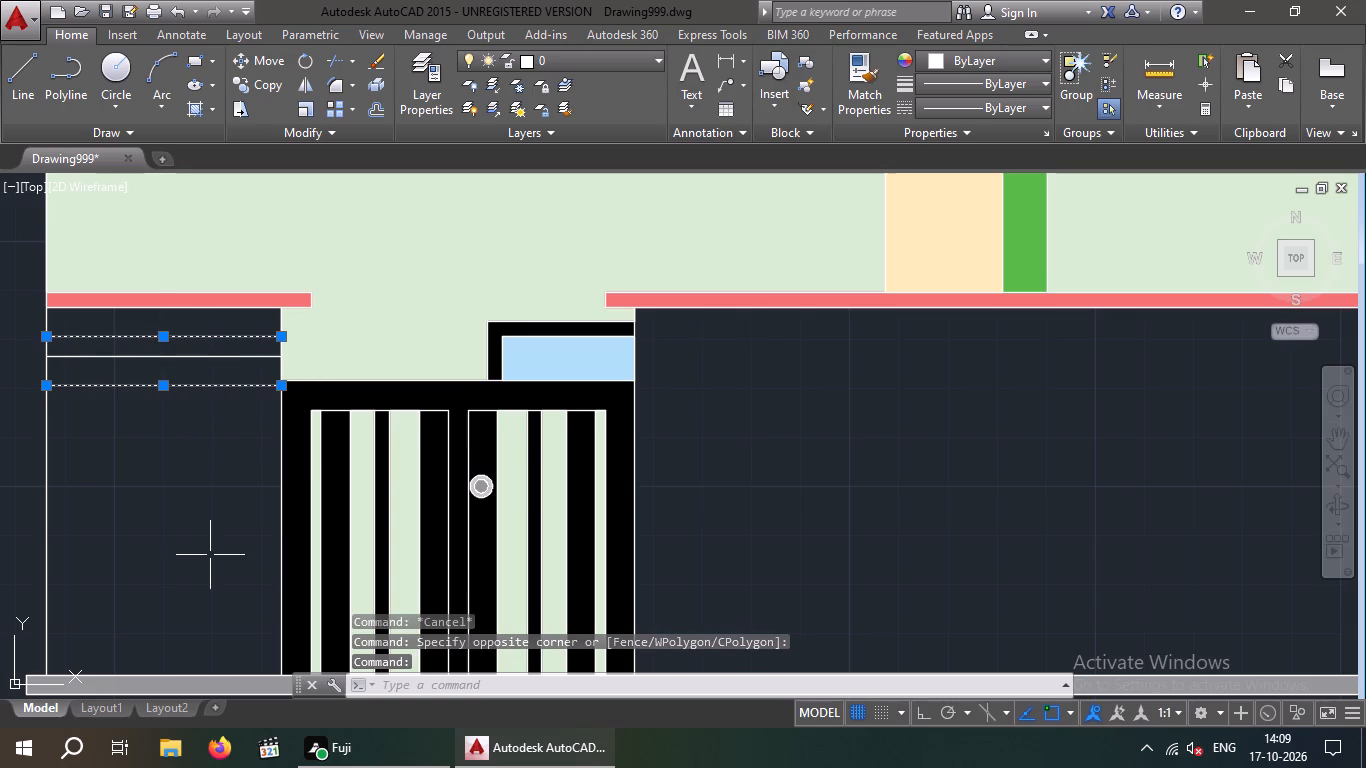
{"action": "key", "text": "Delete"}
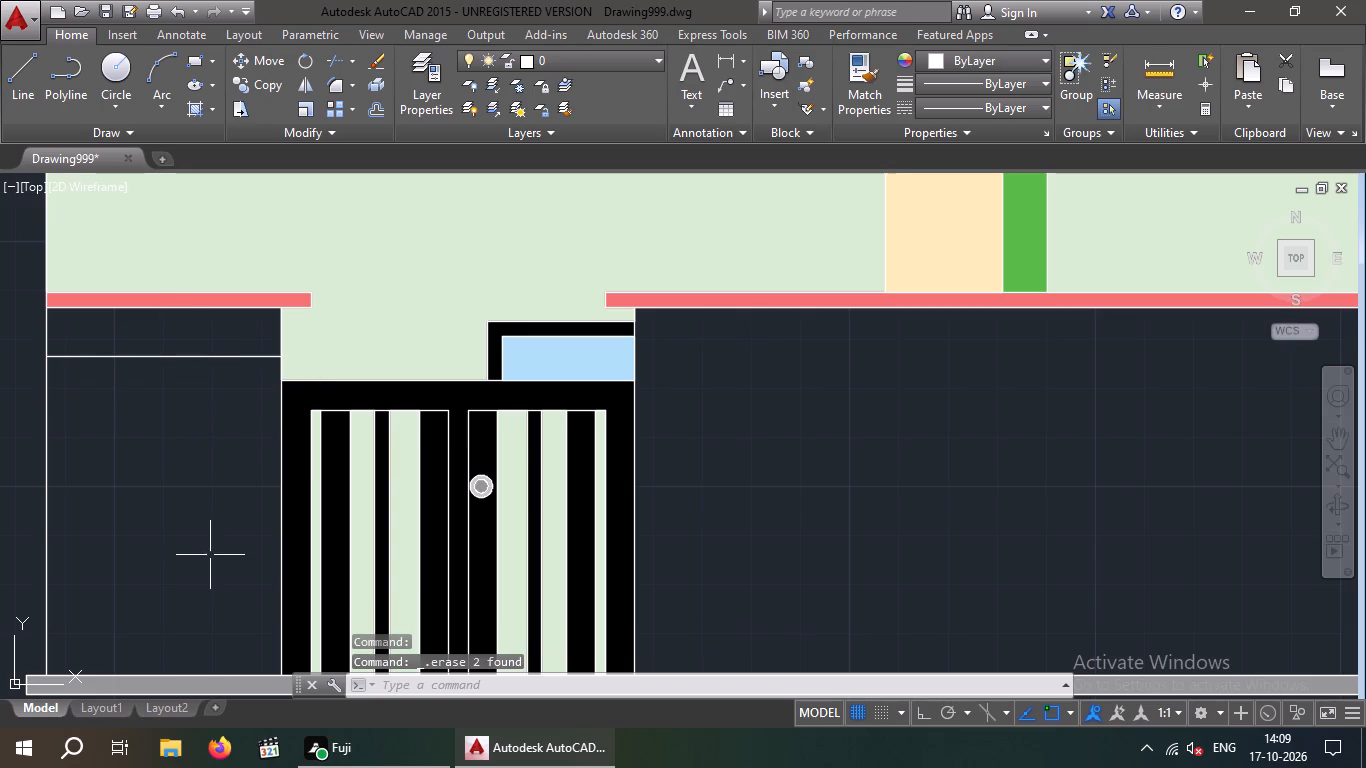
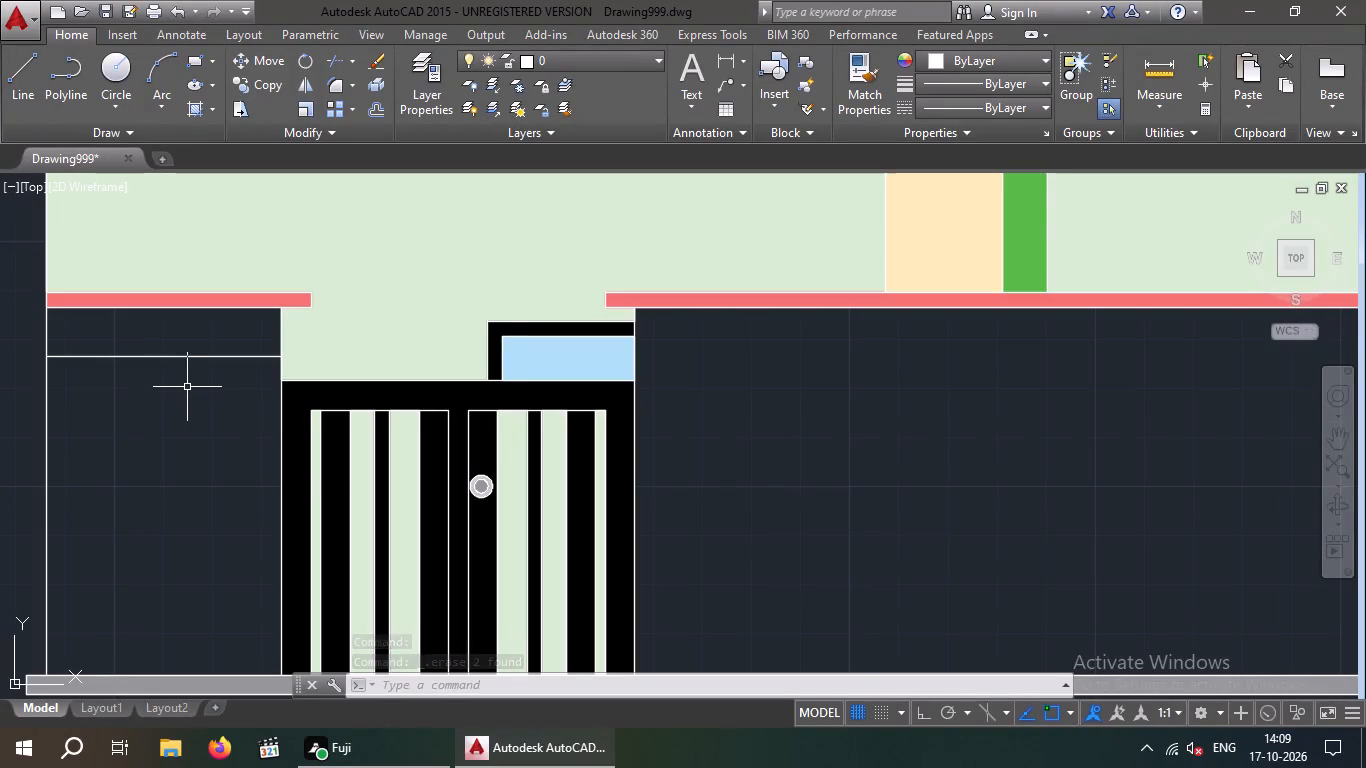
Offset the horizontal line in the wall area beside the double door 2" upward.
{"action": "key", "text": "o"}
{"action": "key", "text": "Return"}
{"action": "key", "text": "2"}
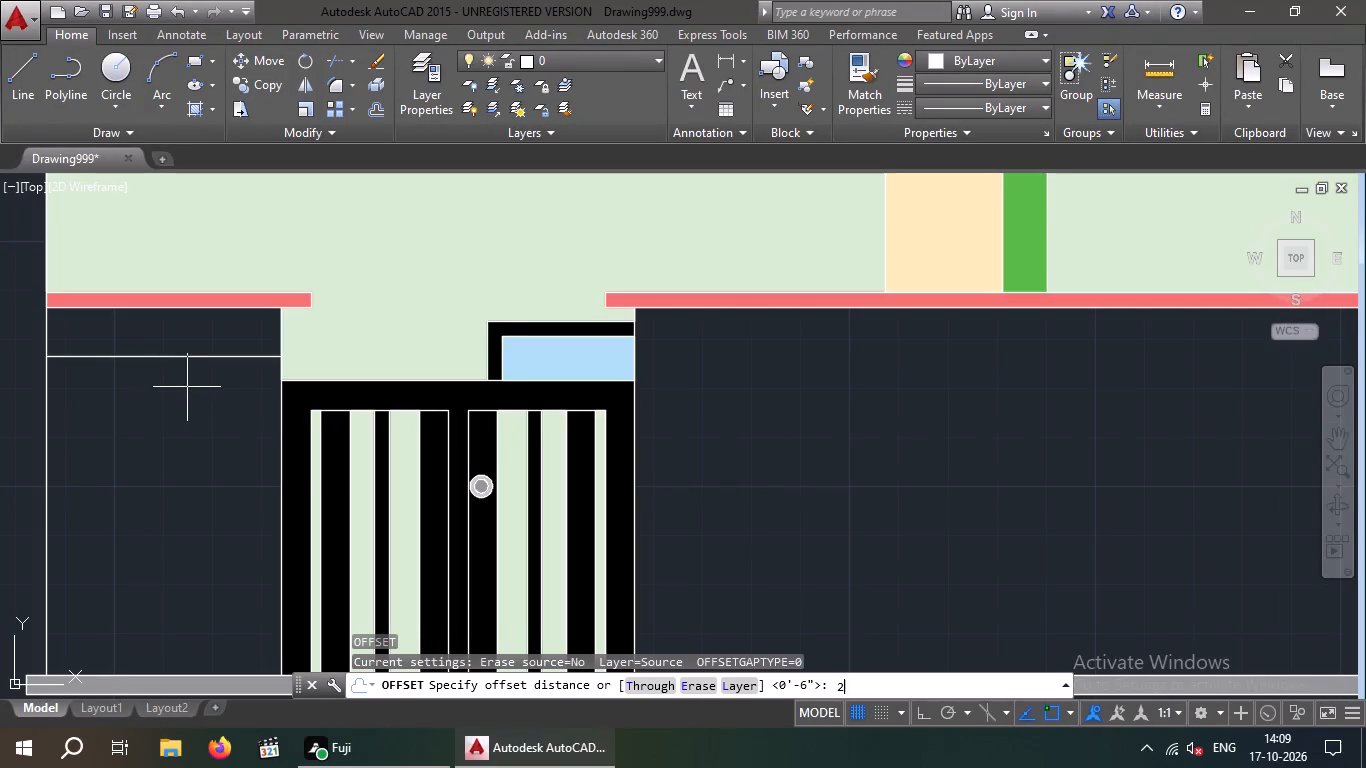
{"action": "key", "text": "shift+quotedbl"}
{"action": "key", "text": "Return"}
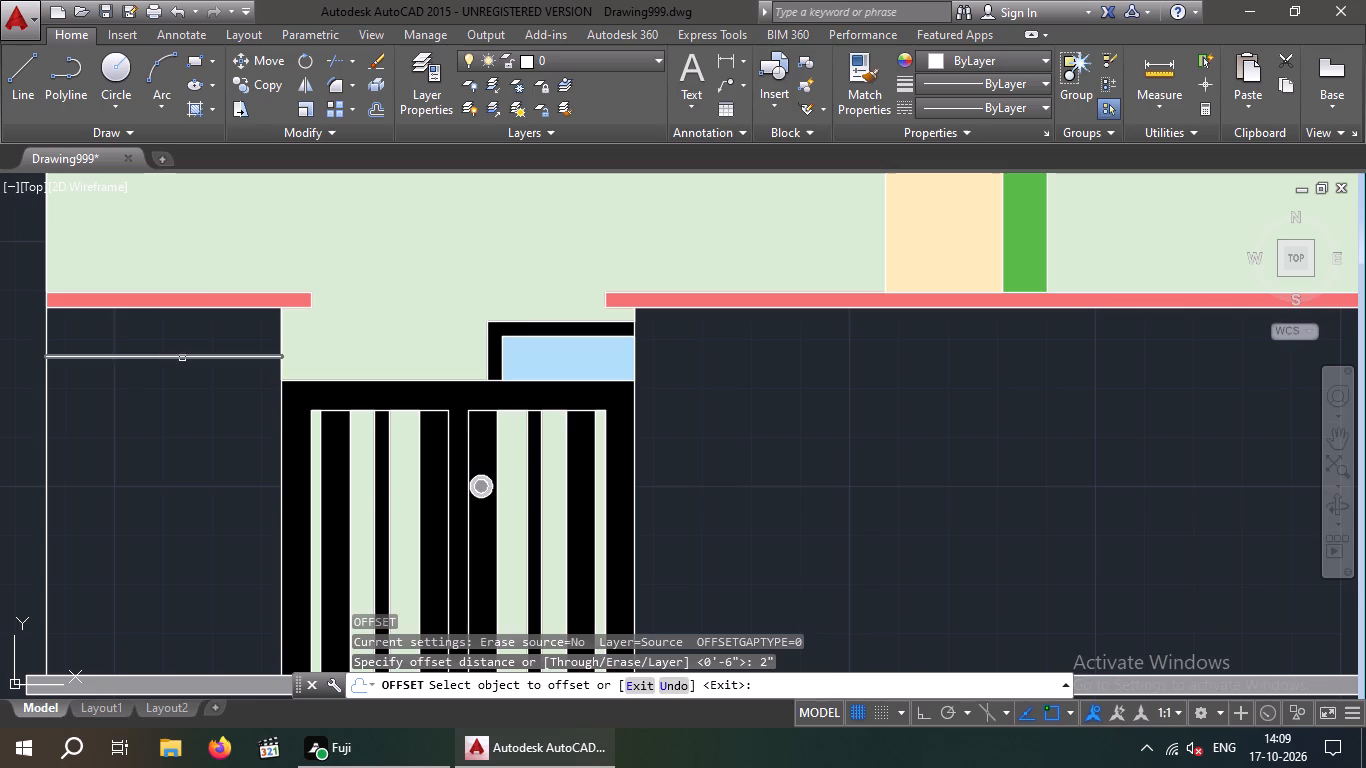
{"action": "left_click", "coordinate": [182, 358]}
{"action": "left_click", "coordinate": [185, 348]}
{"action": "key", "text": "Escape"}
{"action": "key", "text": "Escape"}
{"action": "key", "text": "Escape"}
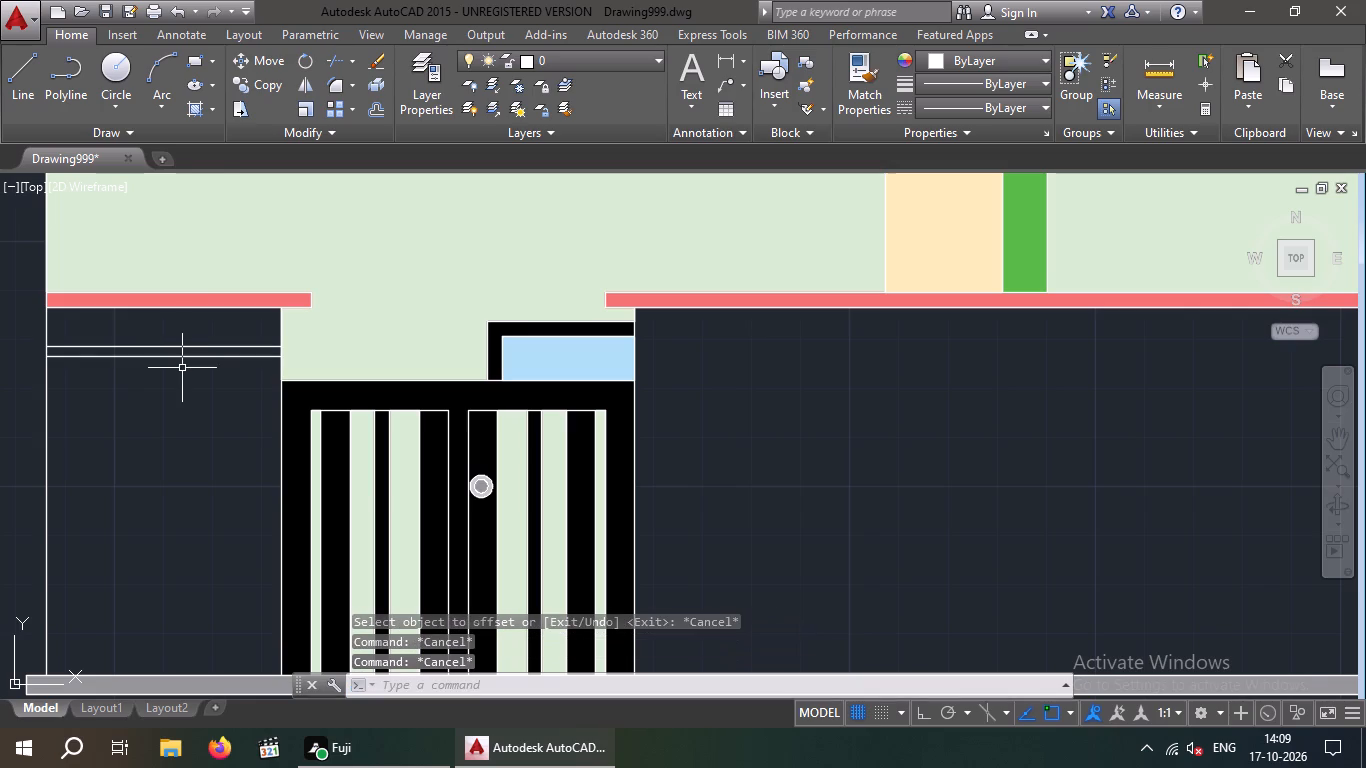
Erase the lower of the two horizontal lines beside the double door.
{"action": "left_click", "coordinate": [179, 356]}
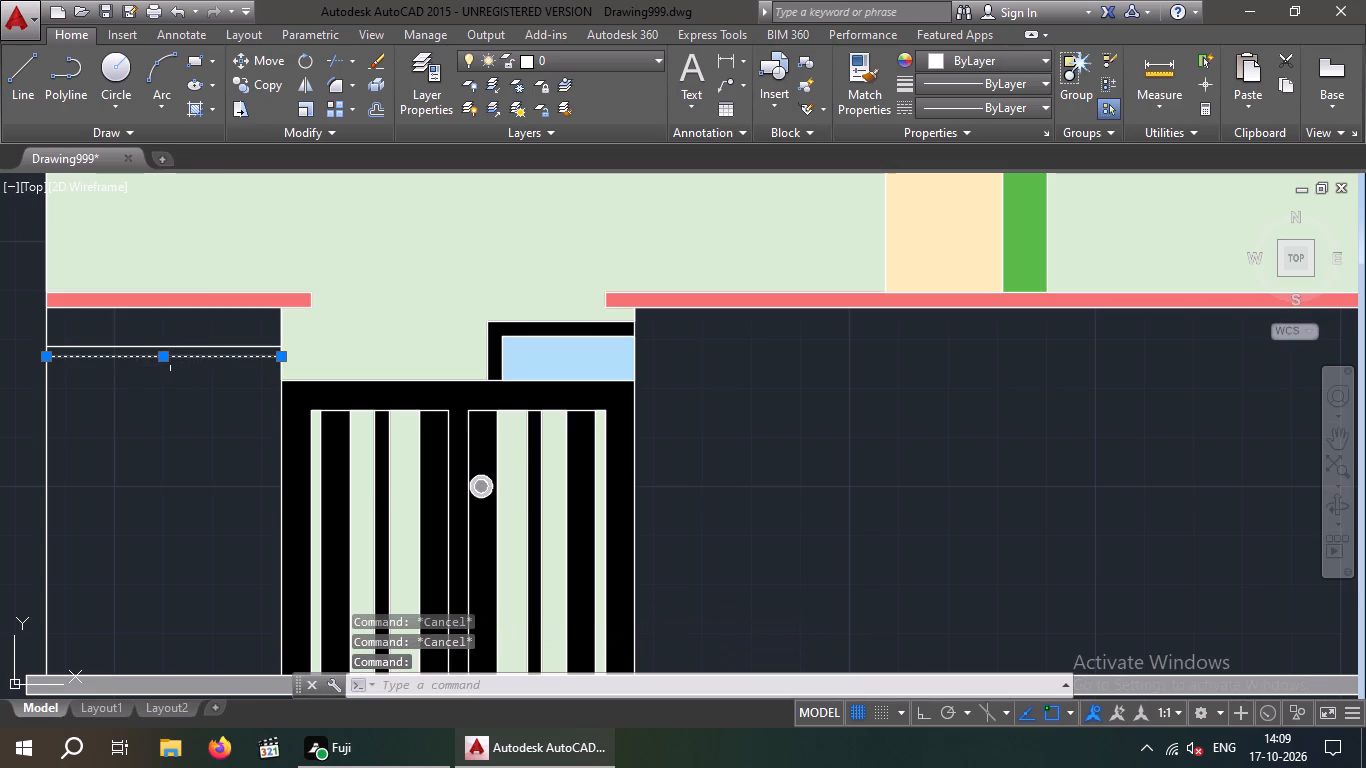
{"action": "key", "text": "Delete"}
{"action": "key", "text": "Escape"}
{"action": "key", "text": "Escape"}
Offset the remaining horizontal line beside the double door 6" downward.
{"action": "key", "text": "o"}
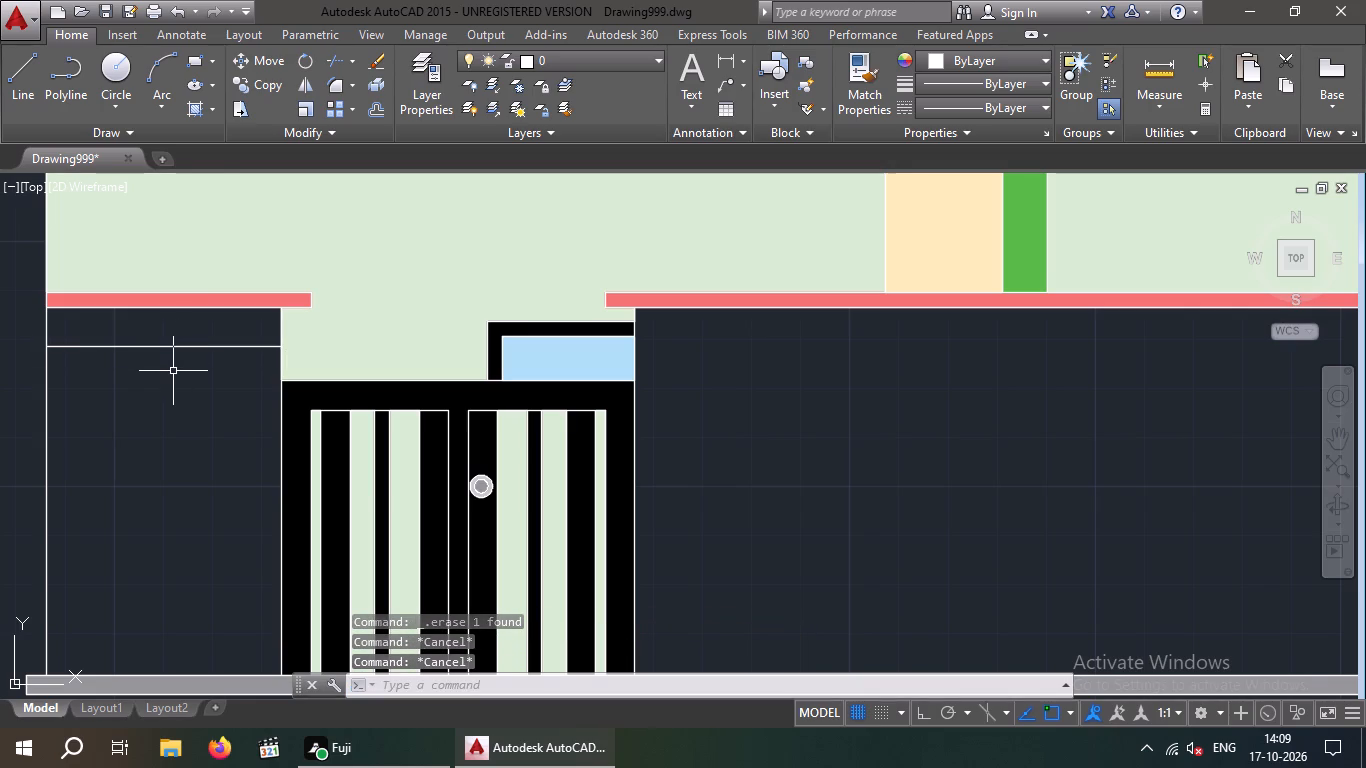
{"action": "key", "text": "Return"}
{"action": "key", "text": "6"}
{"action": "key", "text": "shift+quotedbl"}
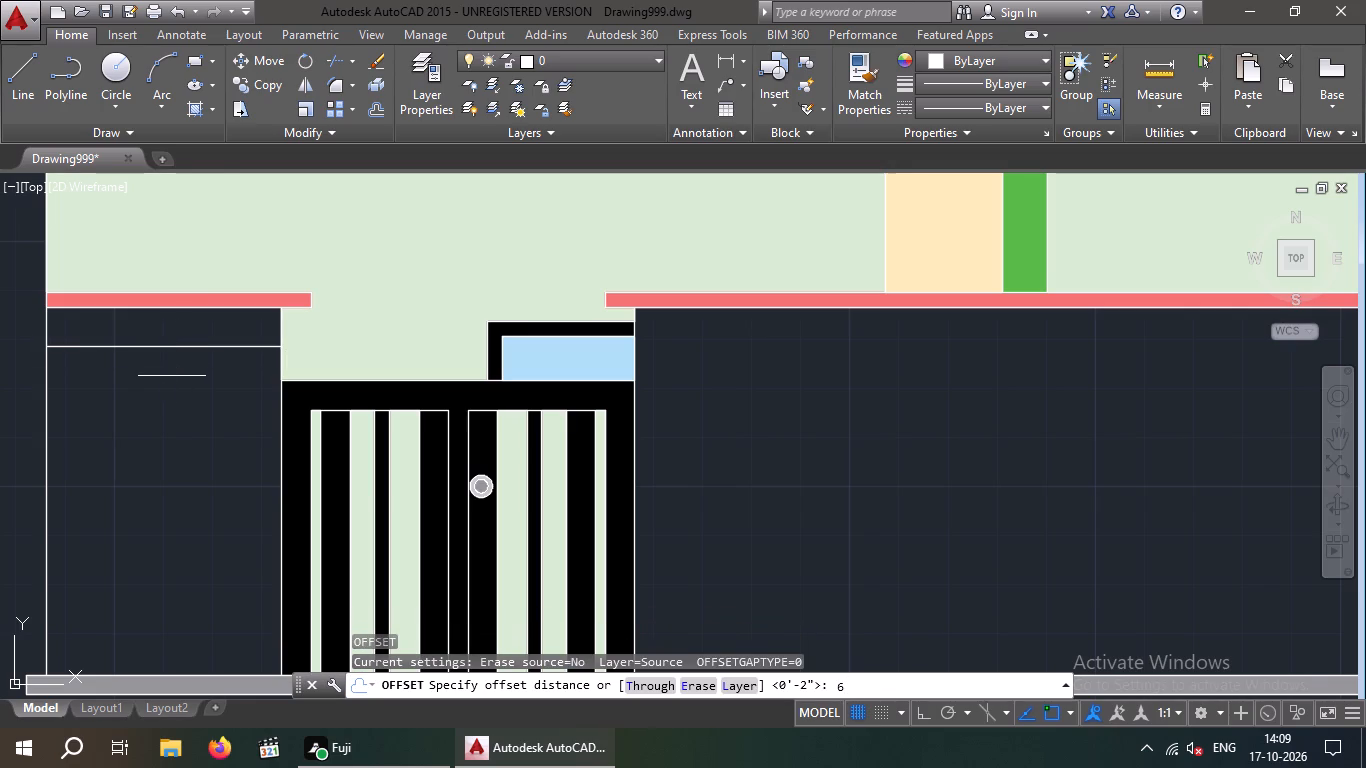
{"action": "key", "text": "Return"}
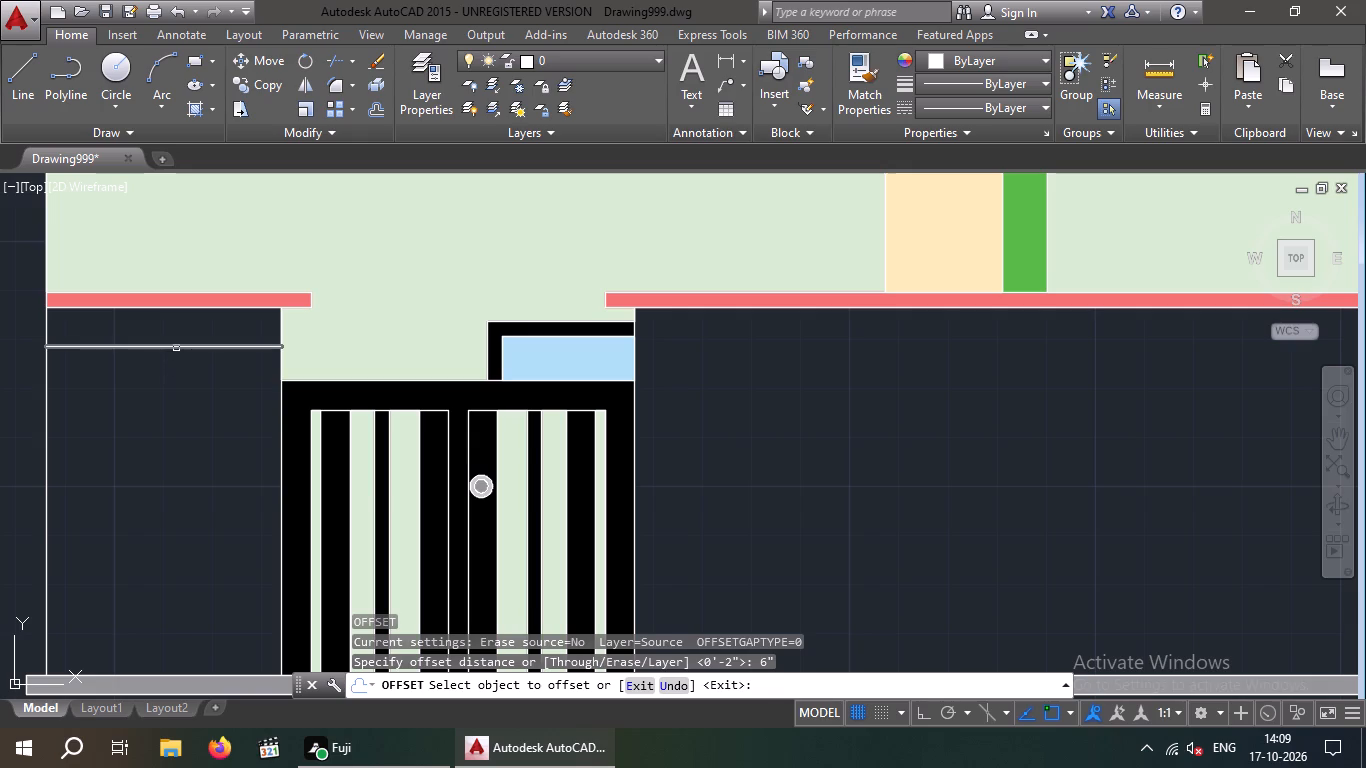
{"action": "left_click", "coordinate": [176, 347]}
{"action": "left_click", "coordinate": [189, 382]}
{"action": "key", "text": "Escape"}
{"action": "key", "text": "Escape"}
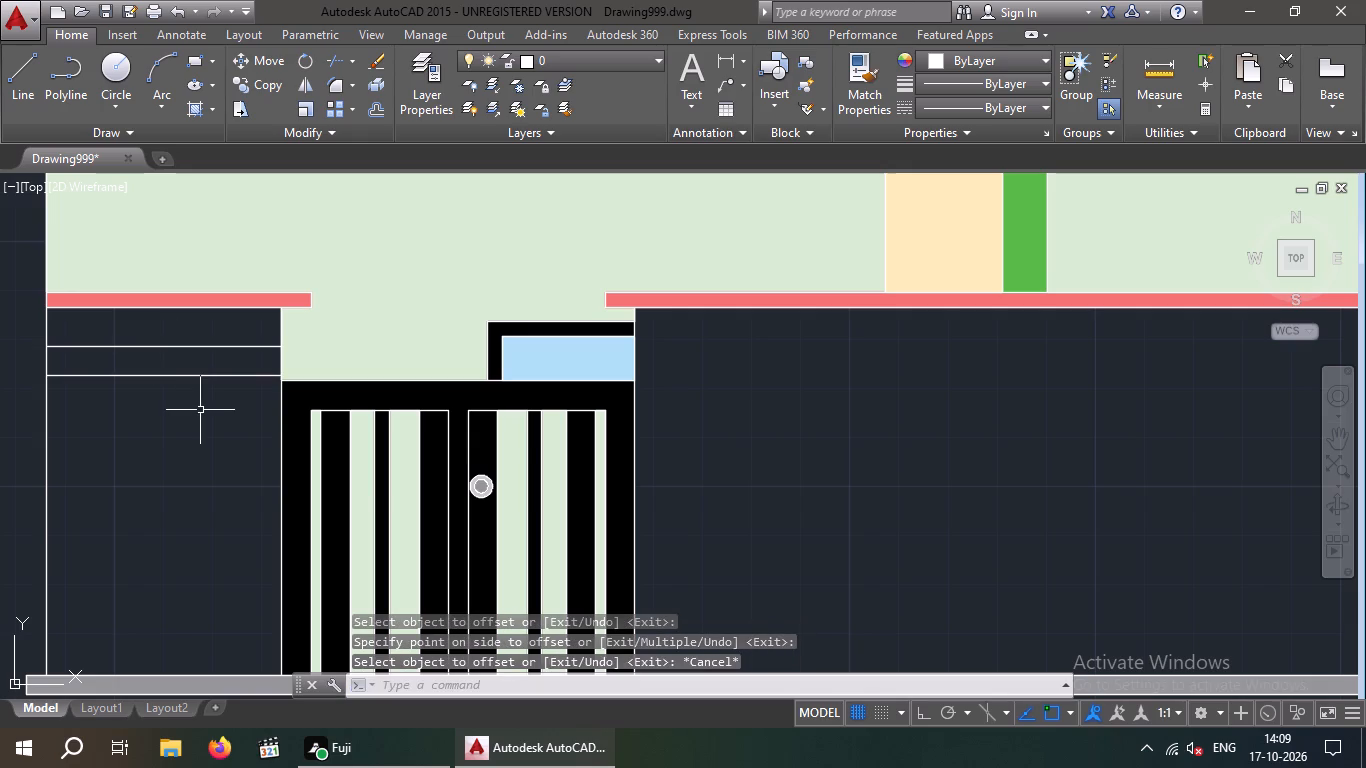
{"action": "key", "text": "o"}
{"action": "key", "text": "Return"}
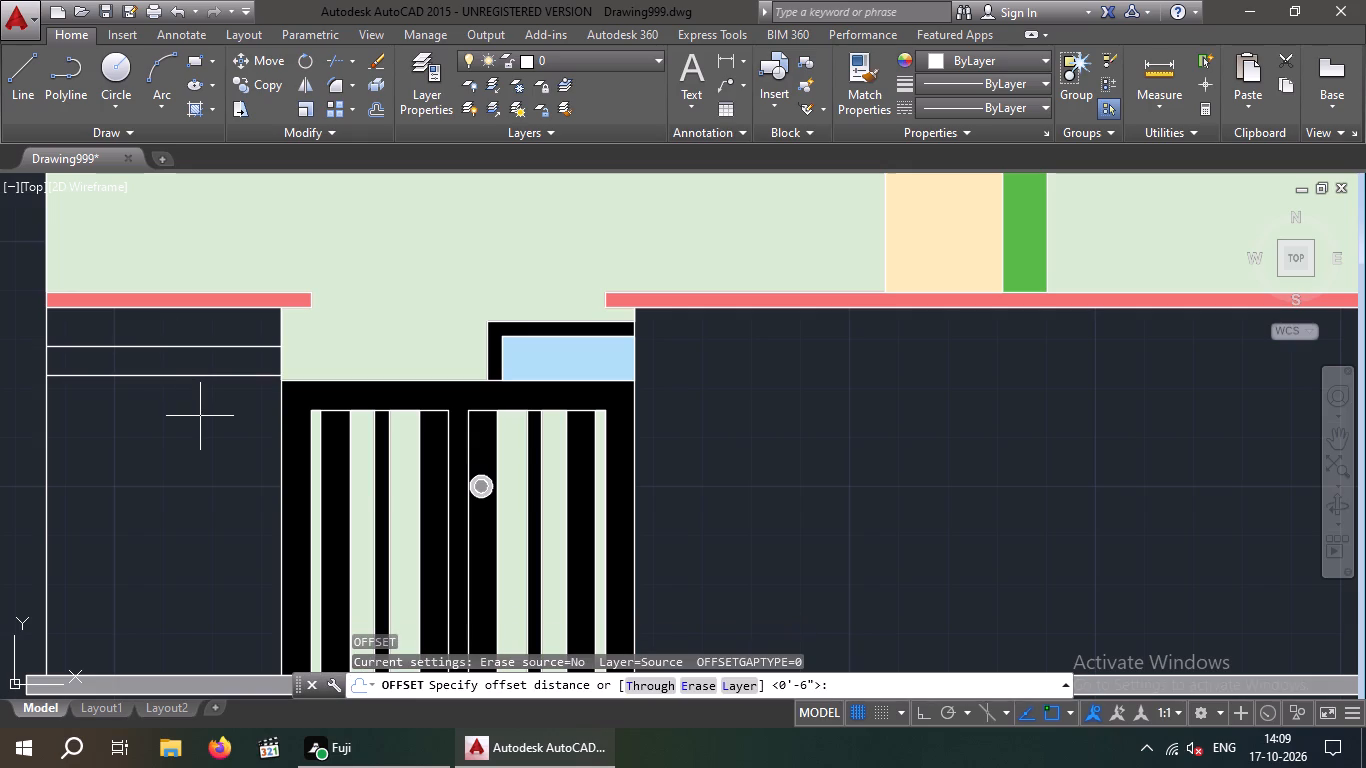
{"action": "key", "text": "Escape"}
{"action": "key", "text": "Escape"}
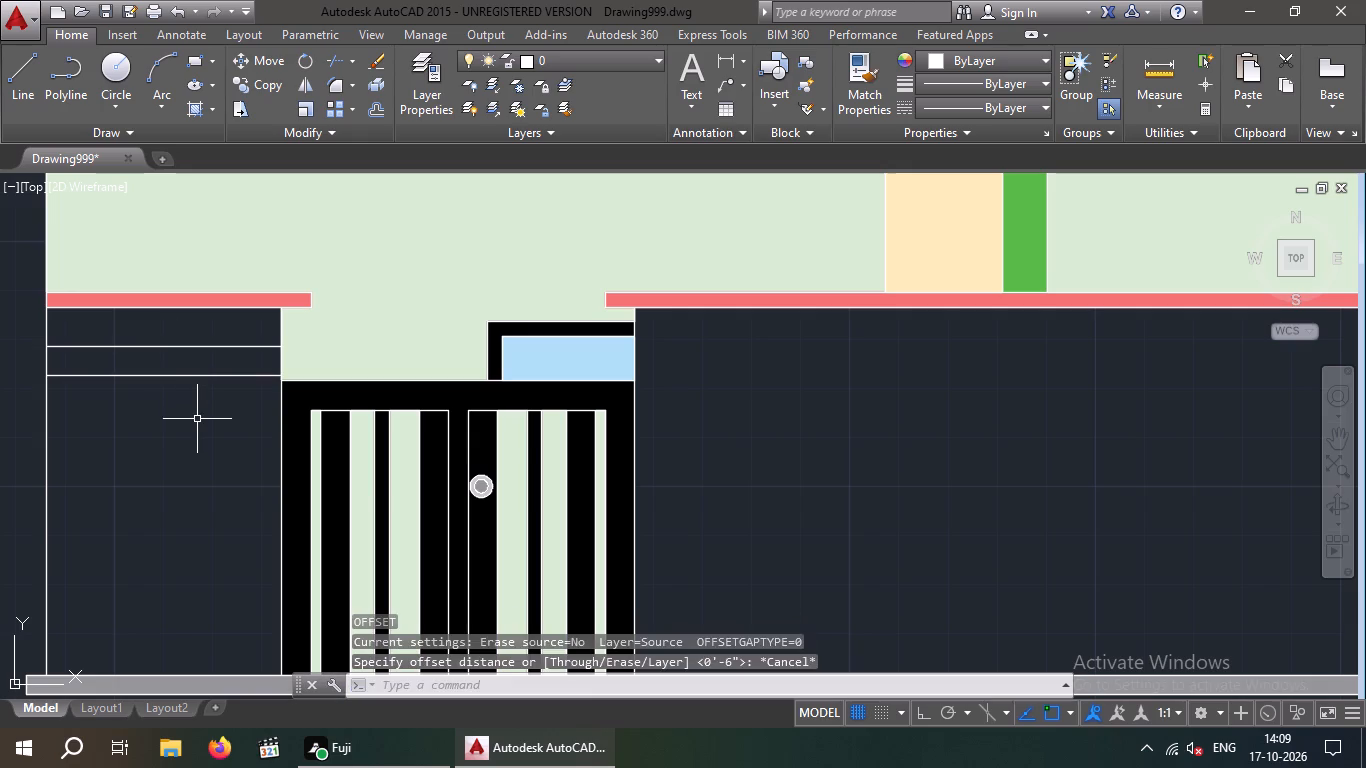
Offset the lower of the two horizontal lines beside the double door 3" downward.
{"action": "key", "text": "o"}
{"action": "key", "text": "Return"}
{"action": "key", "text": "3"}
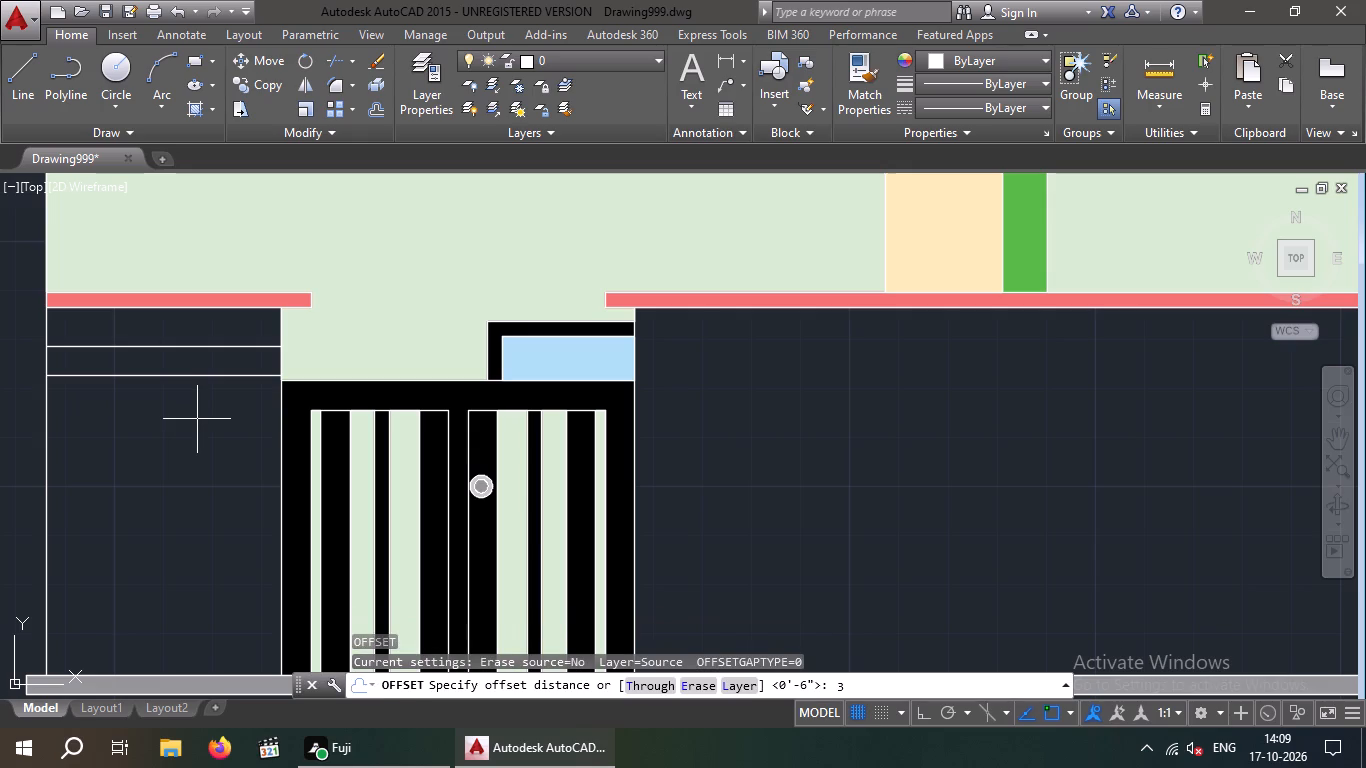
{"action": "key", "text": "shift+quotedbl"}
{"action": "key", "text": "Return"}
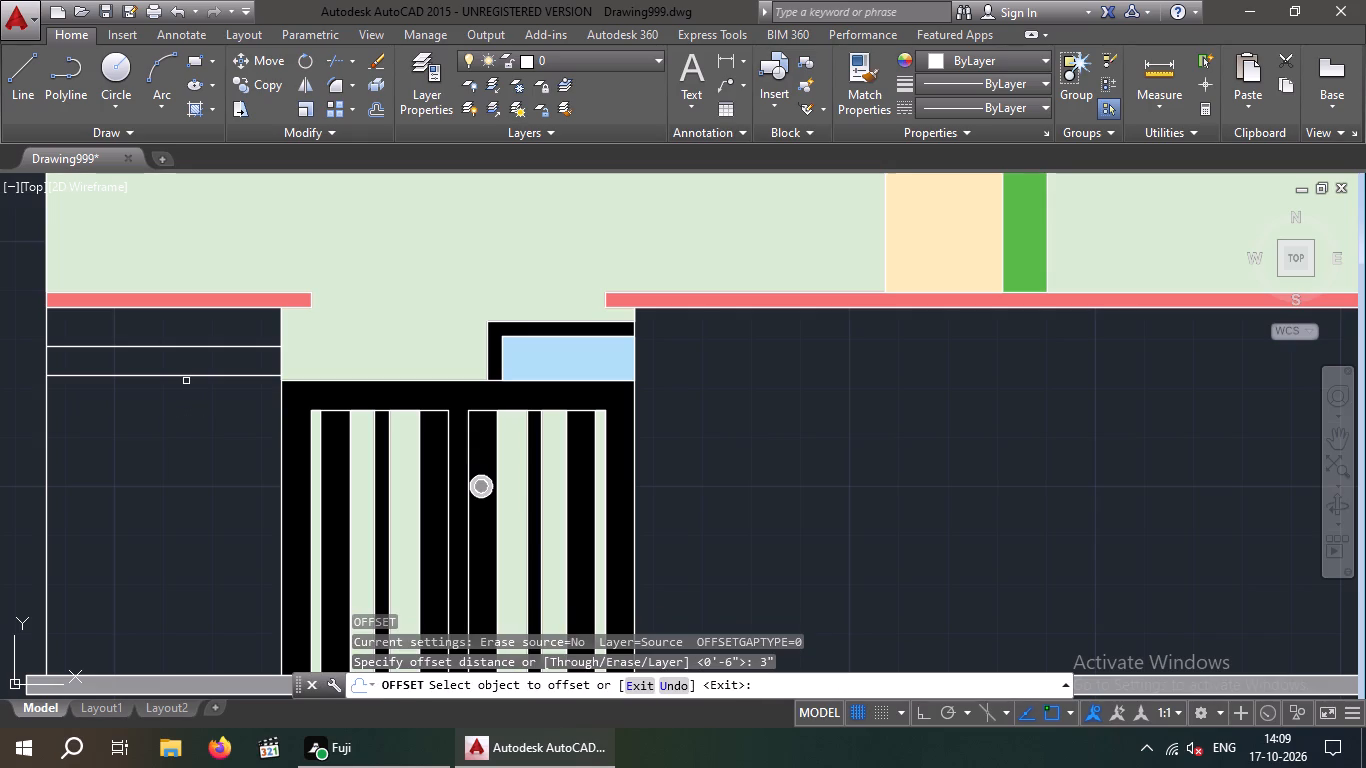
{"action": "left_click_drag", "start_coordinate": [190, 375], "coordinate": [177, 392]}
{"action": "left_click", "coordinate": [185, 414]}
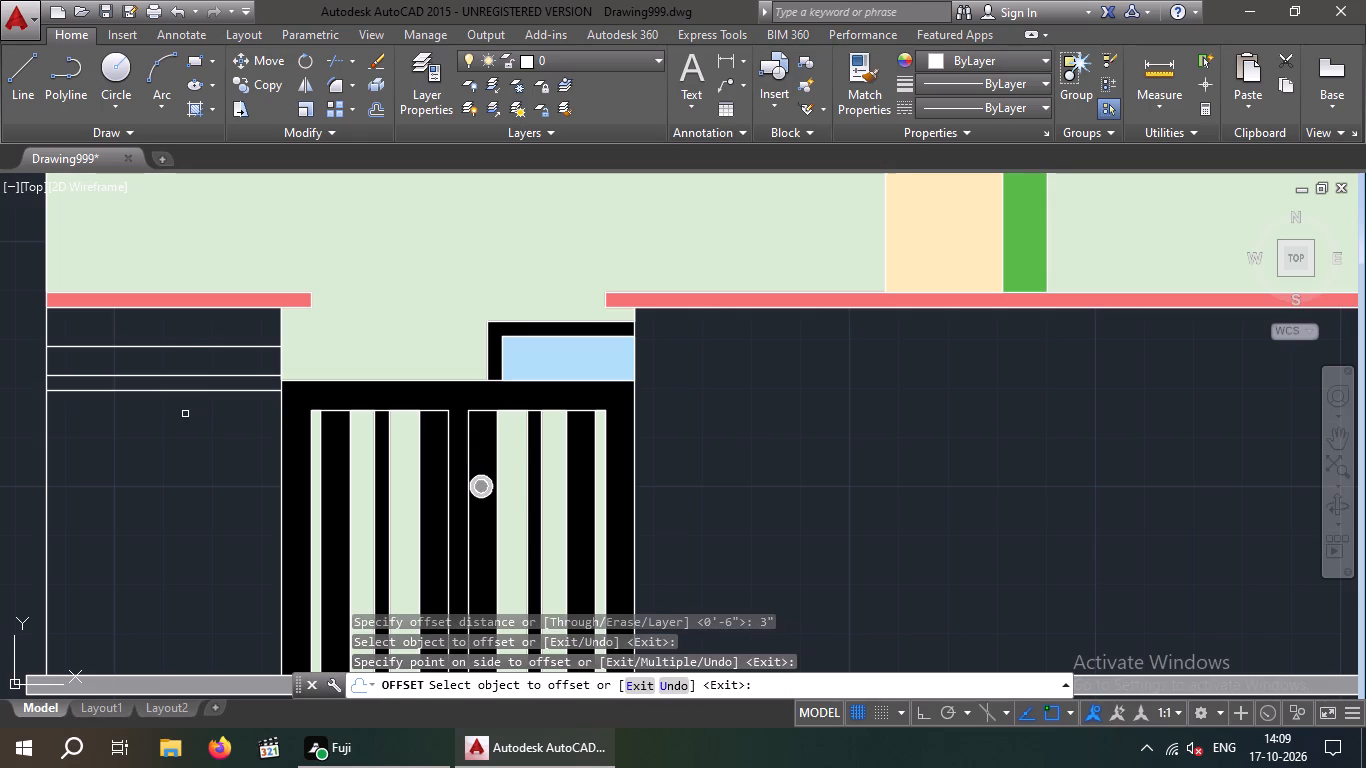
{"action": "key", "text": "Escape"}
{"action": "key", "text": "Escape"}
Offset the lowest of the three horizontal lines beside the double door 6" downward.
{"action": "key", "text": "o"}
{"action": "key", "text": "Return"}
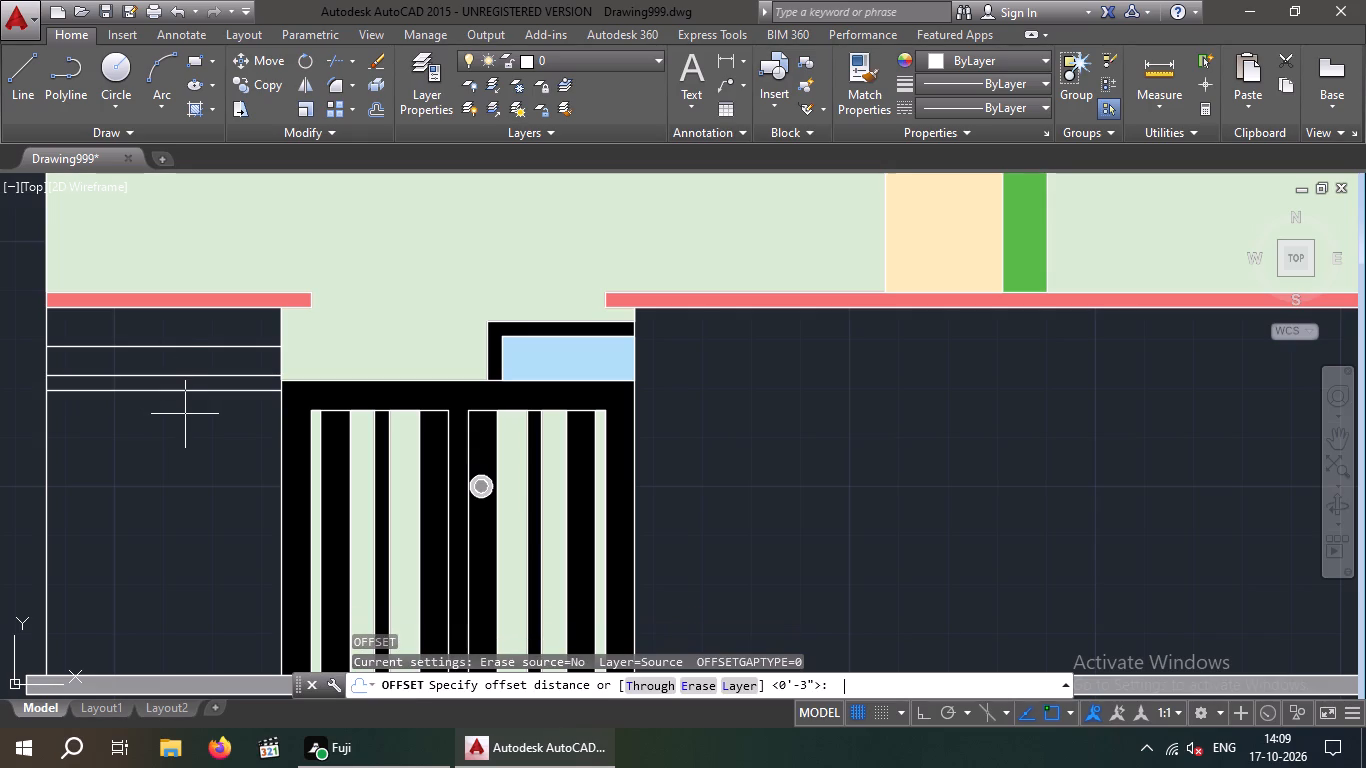
{"action": "key", "text": "6"}
{"action": "key", "text": "shift+quotedbl"}
{"action": "key", "text": "Return"}
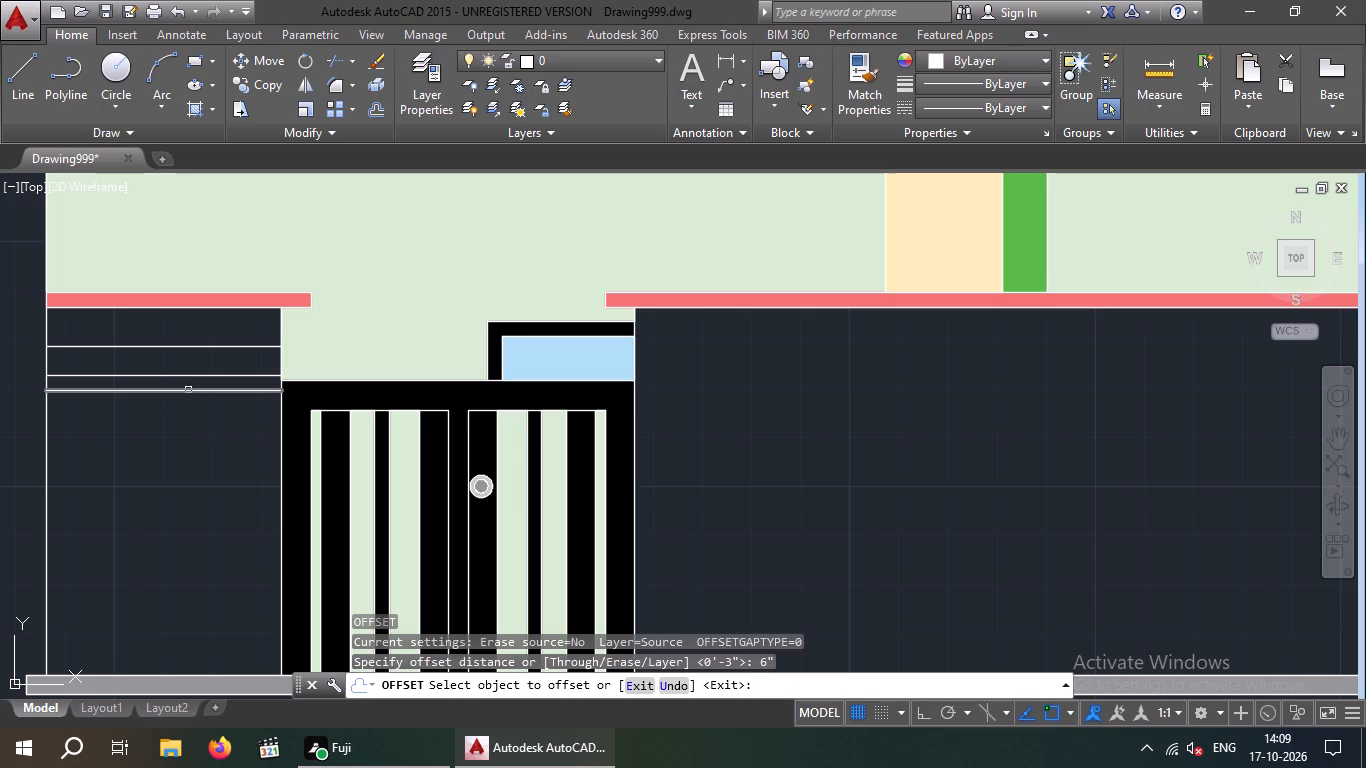
{"action": "left_click_drag", "start_coordinate": [188, 391], "coordinate": [190, 403]}
{"action": "left_click", "coordinate": [195, 429]}
{"action": "key", "text": "Escape"}
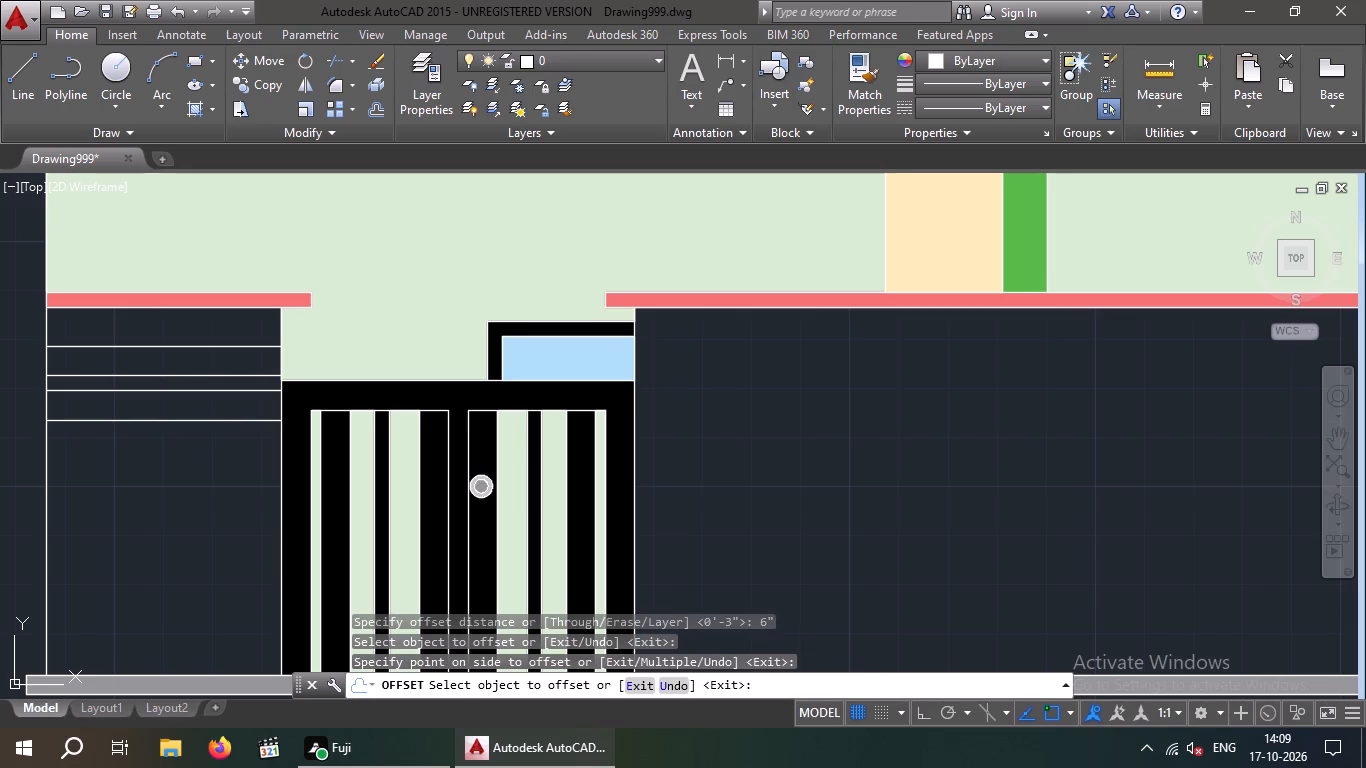
{"action": "key", "text": "Escape"}
Offset the lowest of the four horizontal lines beside the double door 3" downward.
{"action": "key", "text": "o"}
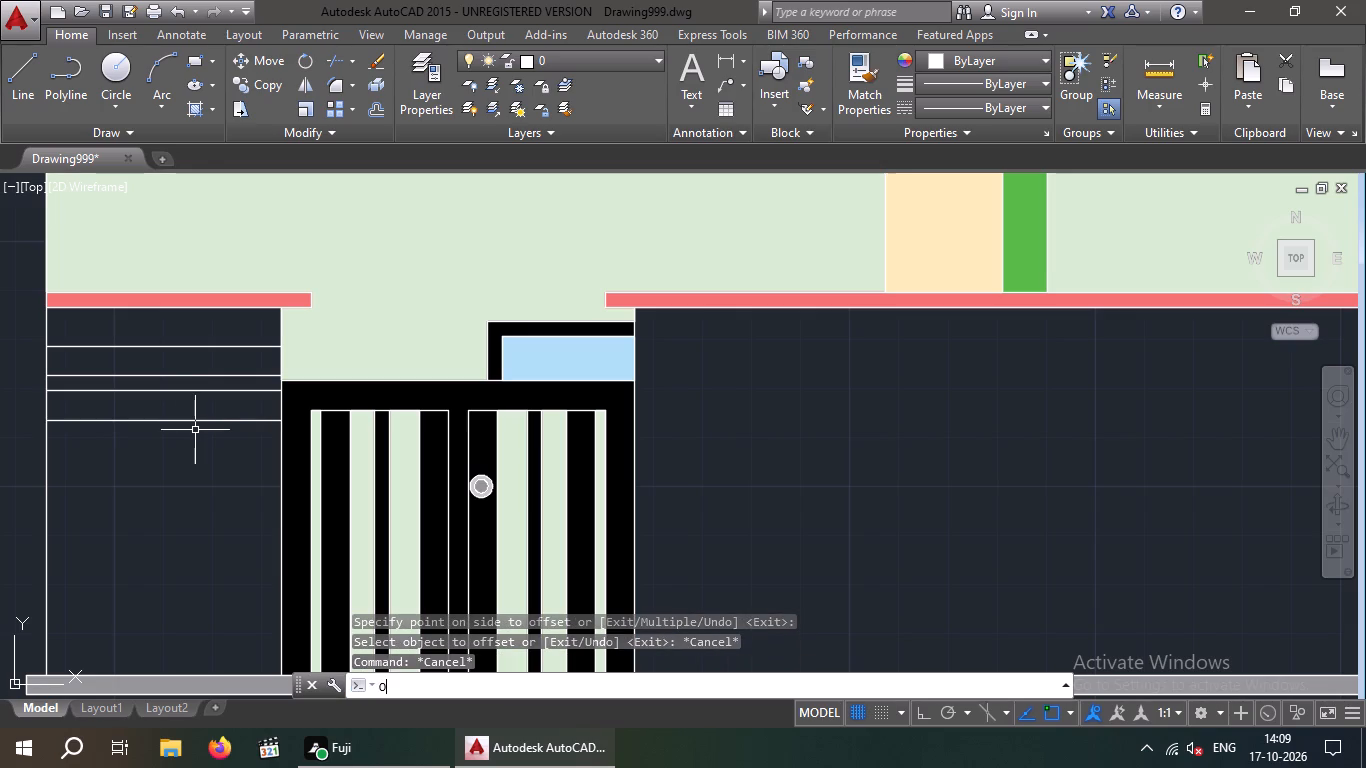
{"action": "key", "text": "Return"}
{"action": "key", "text": "3"}
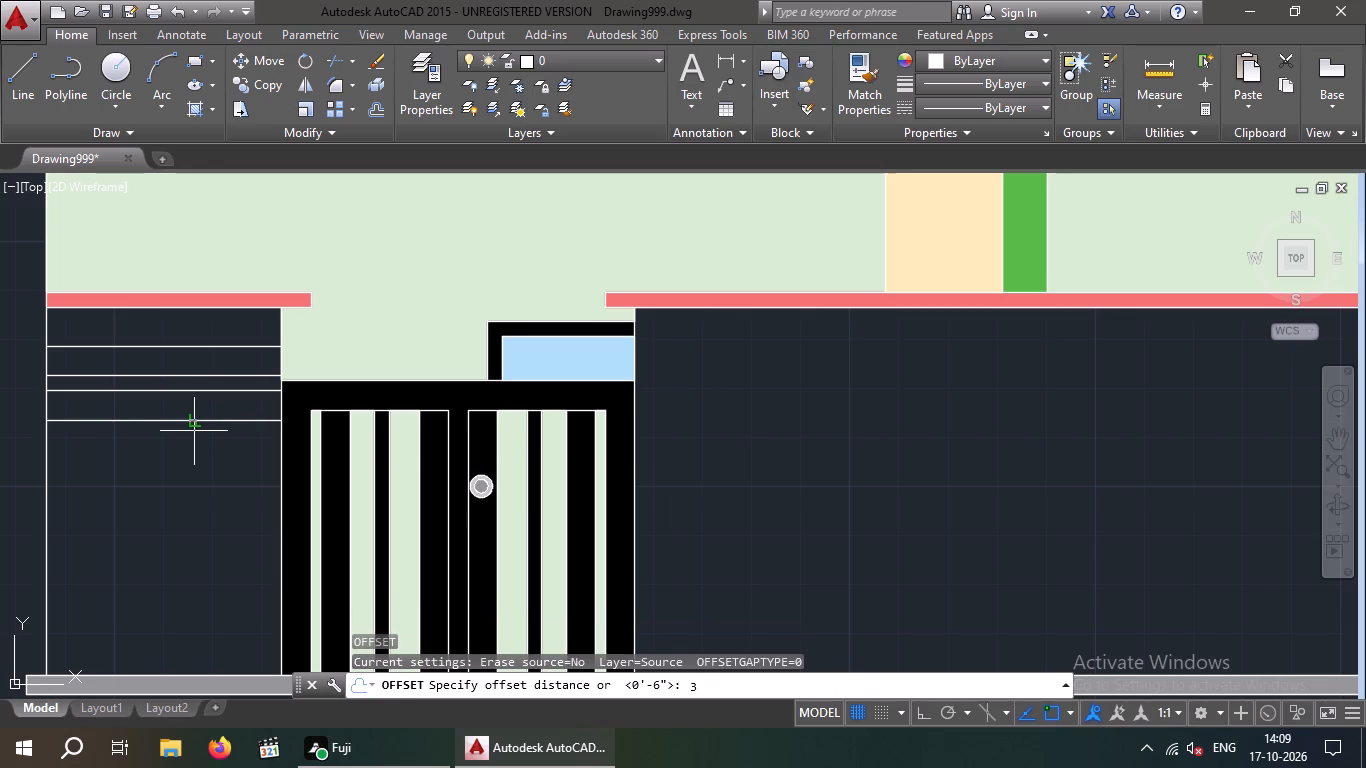
{"action": "key", "text": "shift+quotedbl"}
{"action": "key", "text": "Return"}
{"action": "left_click", "coordinate": [172, 425]}
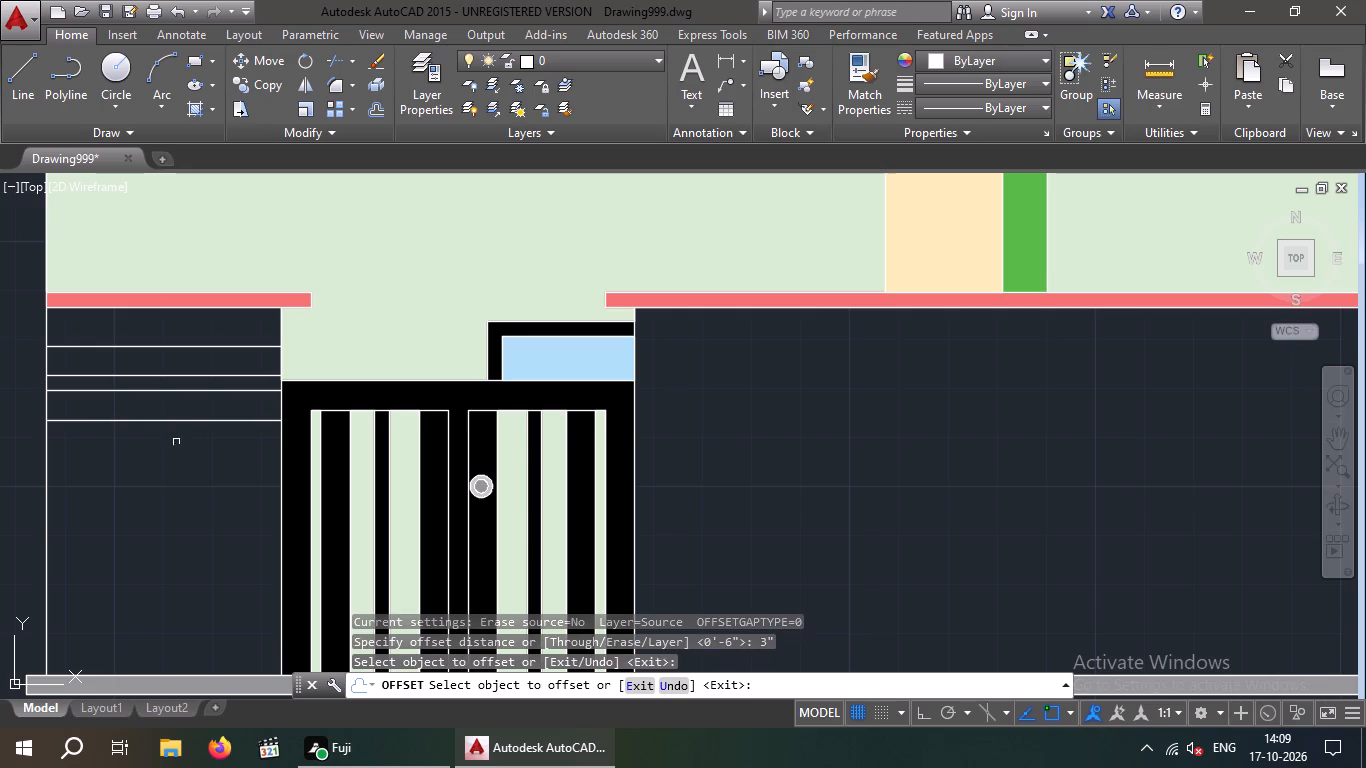
{"action": "left_click_drag", "start_coordinate": [172, 421], "coordinate": [177, 438]}
{"action": "left_click", "coordinate": [184, 449]}
{"action": "key", "text": "Escape"}
{"action": "key", "text": "Escape"}
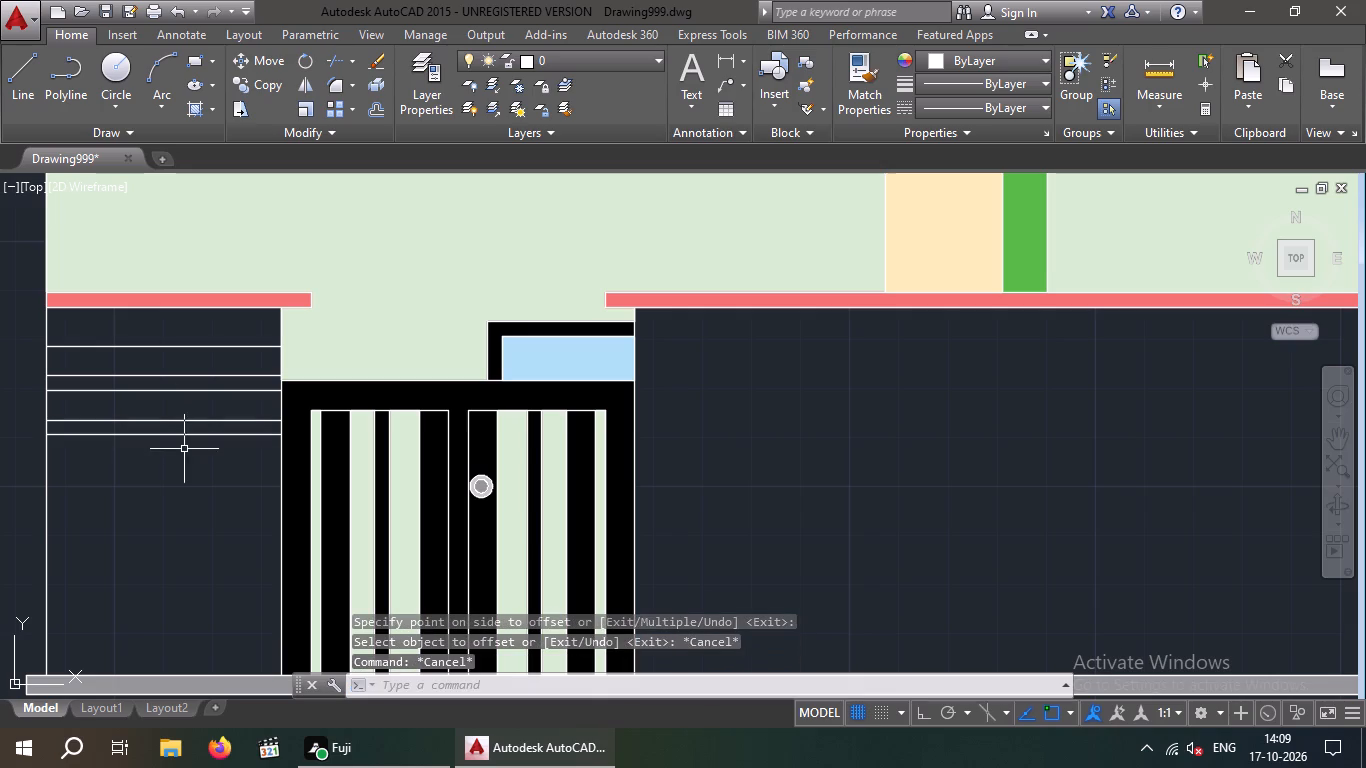
Offset the lowest of the five horizontal lines beside the double door 6" downward.
{"action": "key", "text": "o"}
{"action": "key", "text": "Return"}
{"action": "key", "text": "6"}
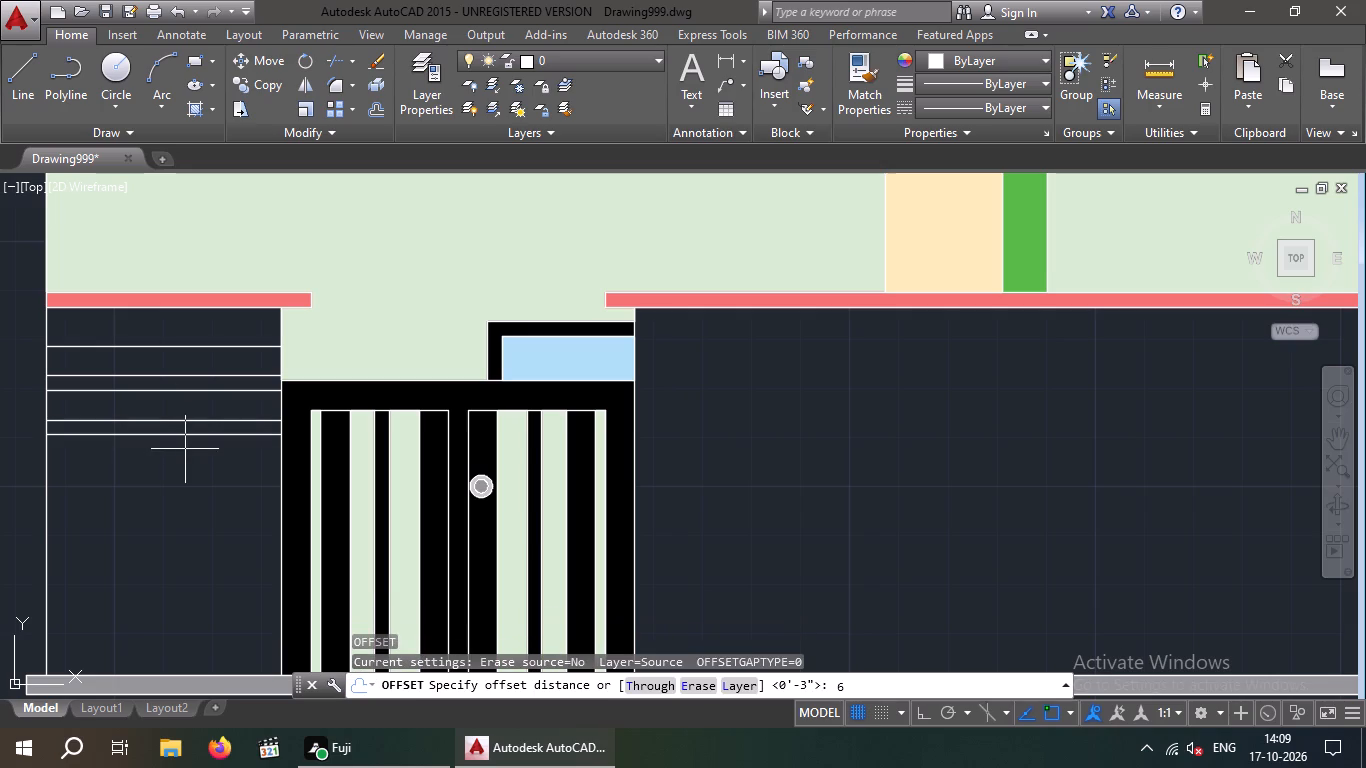
{"action": "key", "text": "shift+quotedbl"}
{"action": "key", "text": "Return"}
{"action": "left_click_drag", "start_coordinate": [182, 435], "coordinate": [182, 451]}
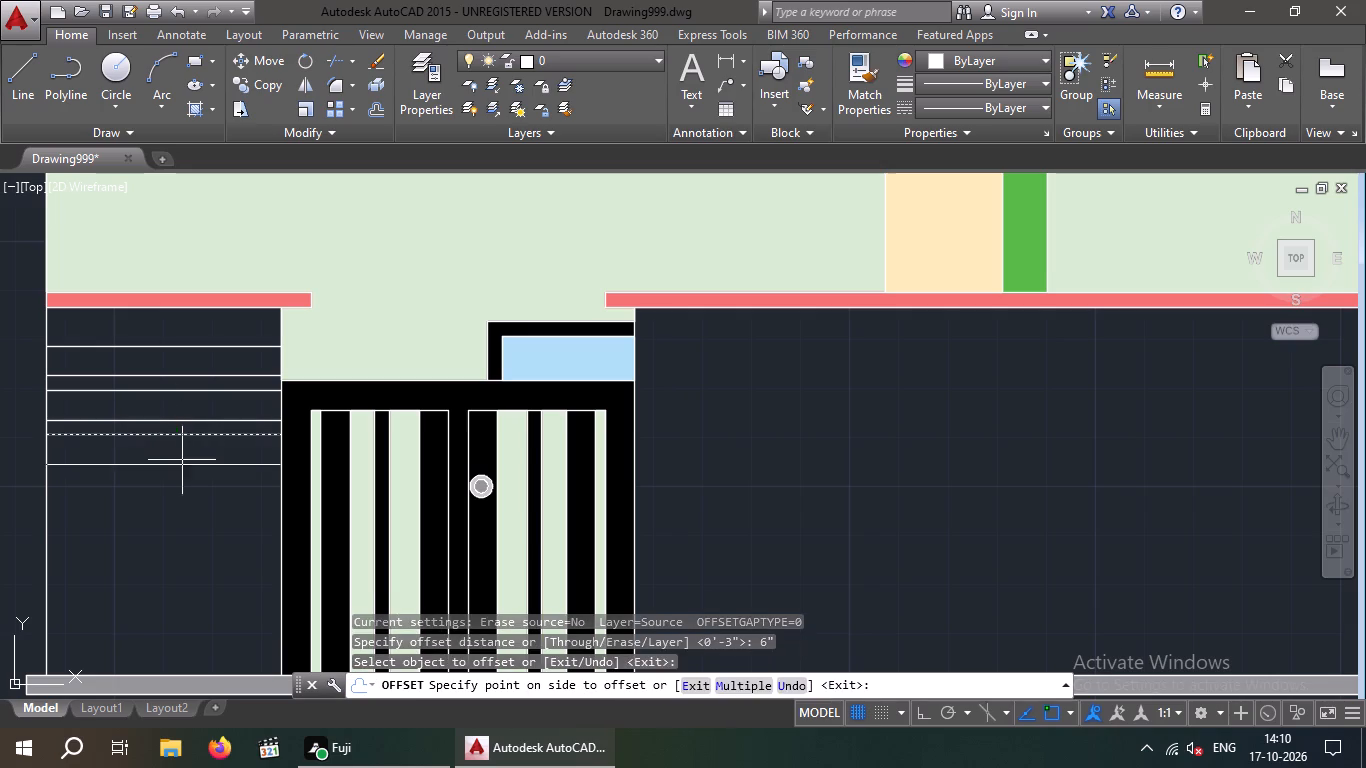
{"action": "left_click", "coordinate": [184, 468]}
{"action": "key", "text": "Escape"}
{"action": "key", "text": "Escape"}
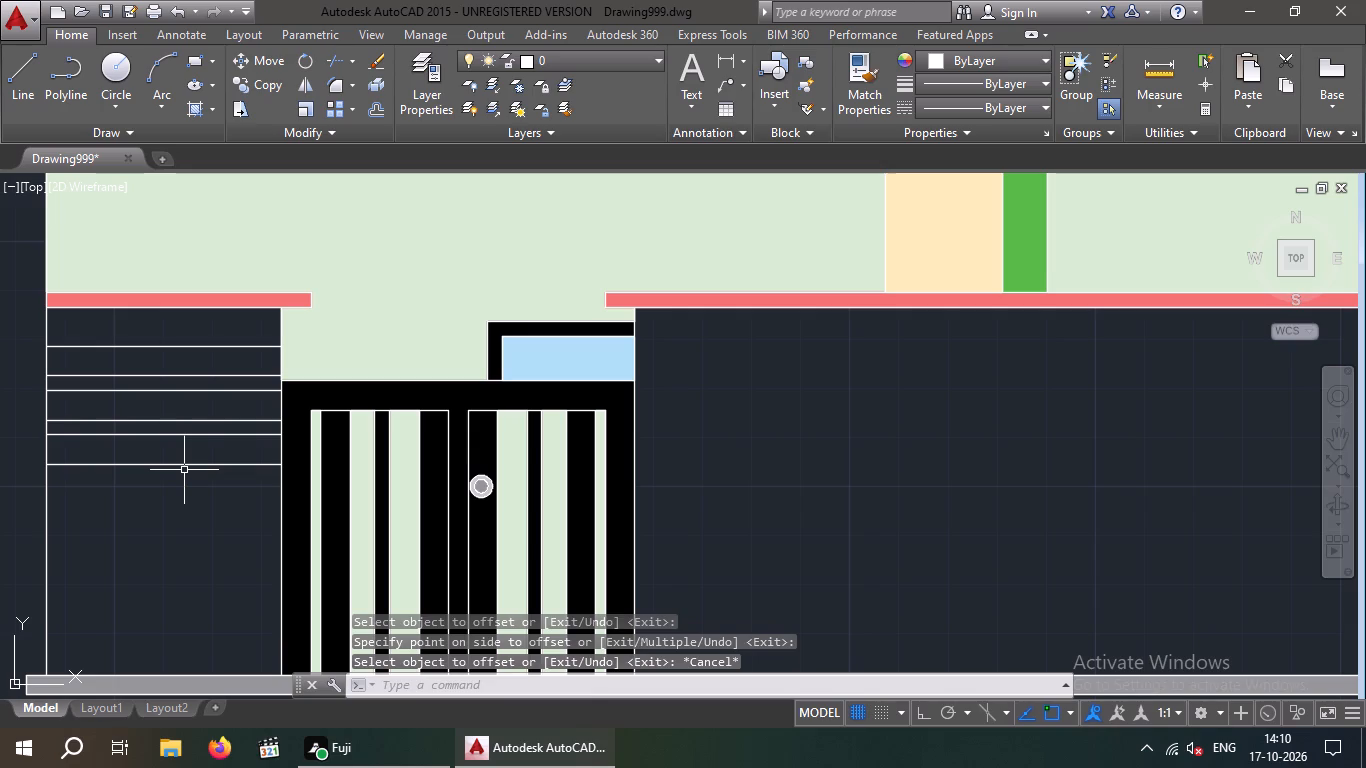
Offset the lowest of the six horizontal lines beside the double door 3" downward.
{"action": "key", "text": "o"}
{"action": "key", "text": "Return"}
{"action": "key", "text": "3"}
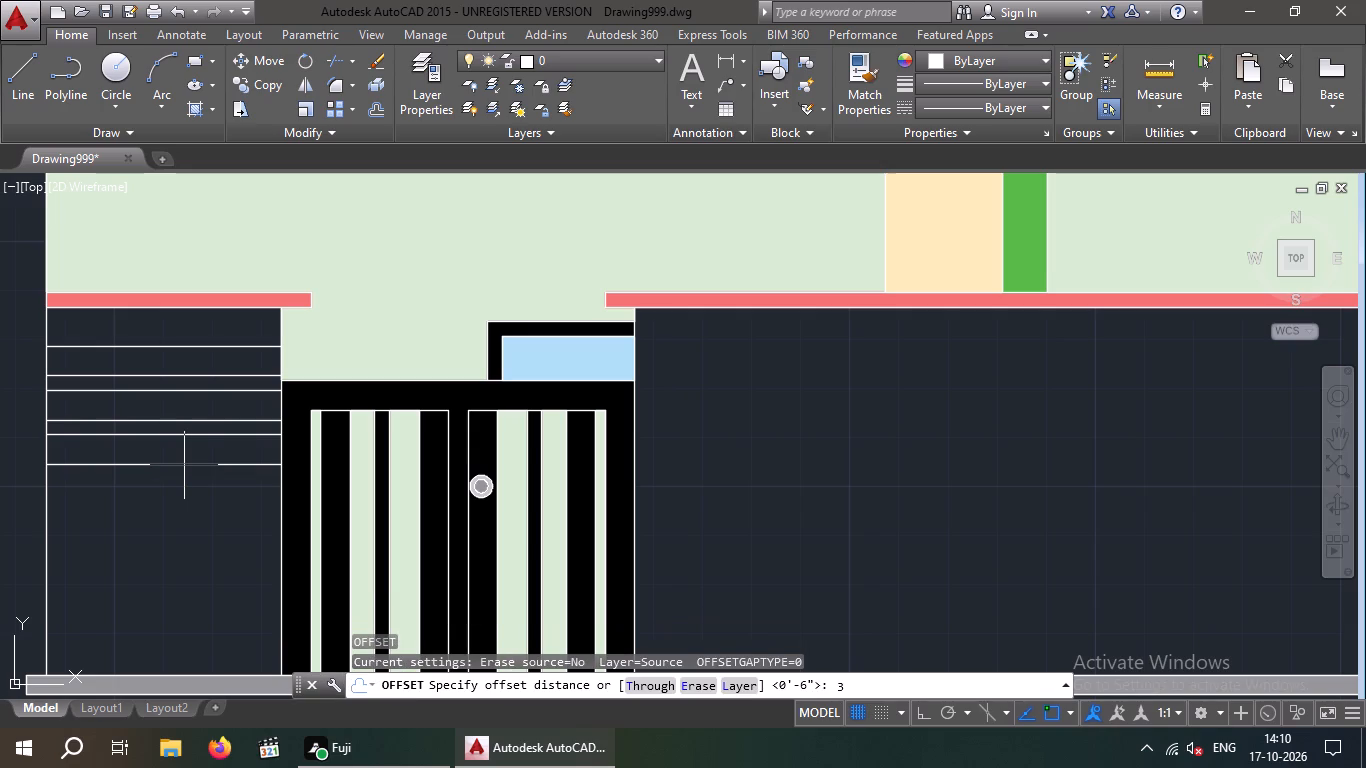
{"action": "key", "text": "shift+quotedbl"}
{"action": "key", "text": "Return"}
{"action": "left_click_drag", "start_coordinate": [186, 465], "coordinate": [187, 478]}
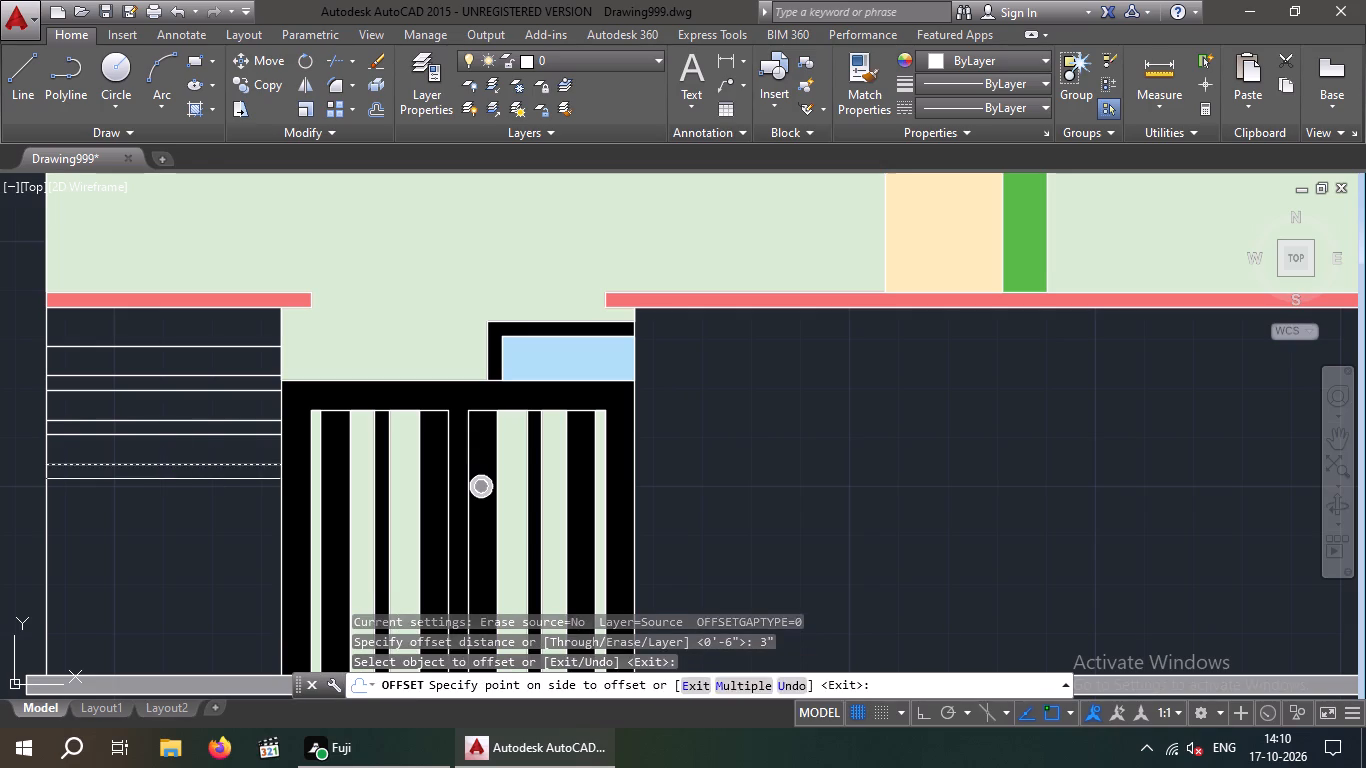
{"action": "left_click", "coordinate": [190, 484]}
{"action": "key", "text": "Escape"}
{"action": "key", "text": "Escape"}
Offset the lowest of the seven horizontal lines beside the double door 6" downward.
{"action": "key", "text": "o"}
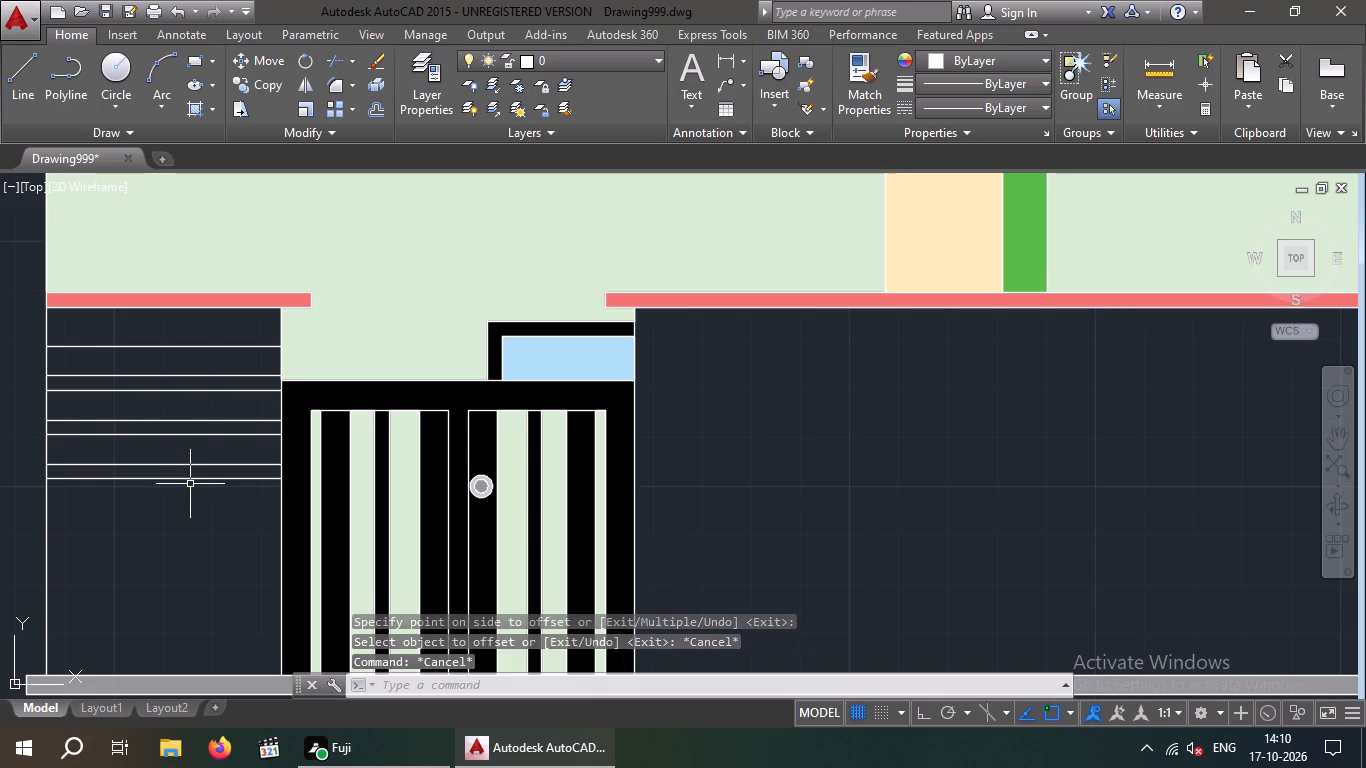
{"action": "key", "text": "Return"}
{"action": "key", "text": "6"}
{"action": "key", "text": "shift+quotedbl"}
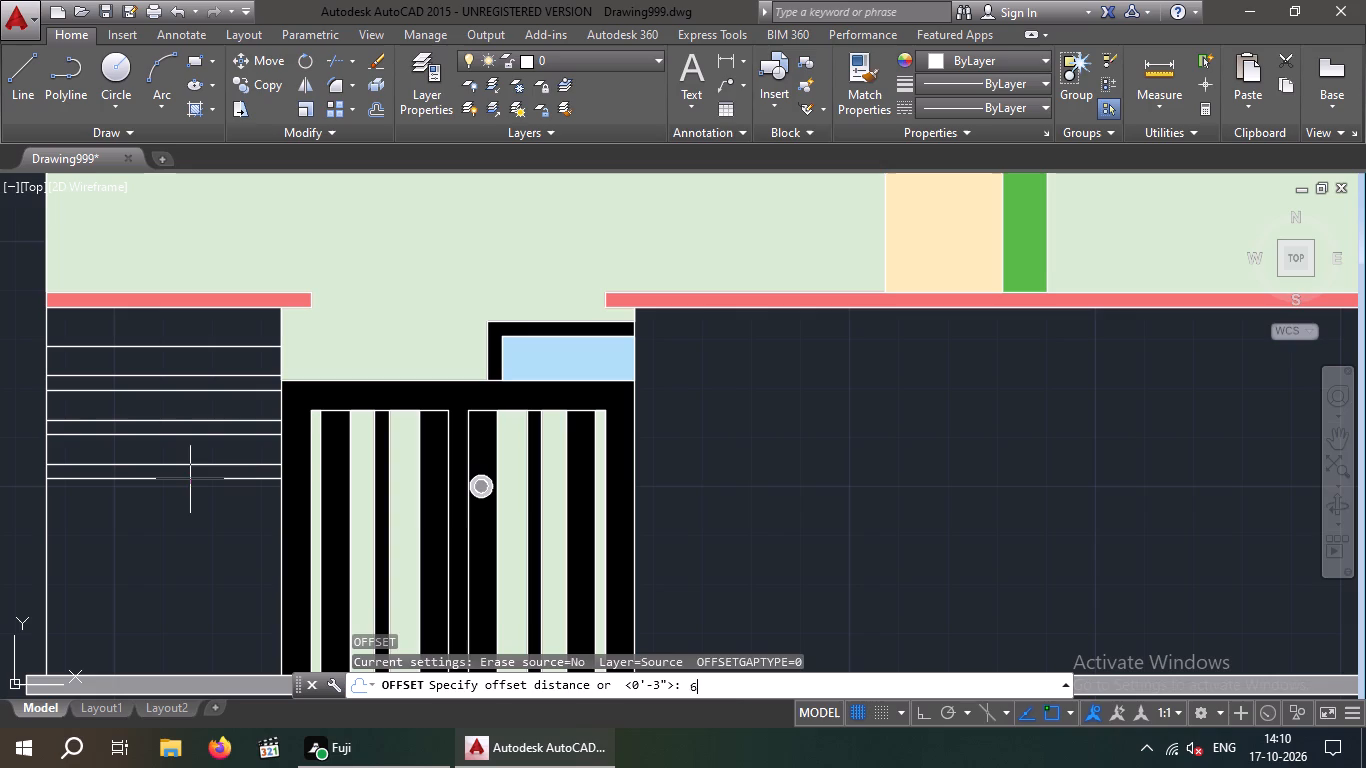
{"action": "key", "text": "Return"}
{"action": "left_click_drag", "start_coordinate": [182, 480], "coordinate": [182, 493]}
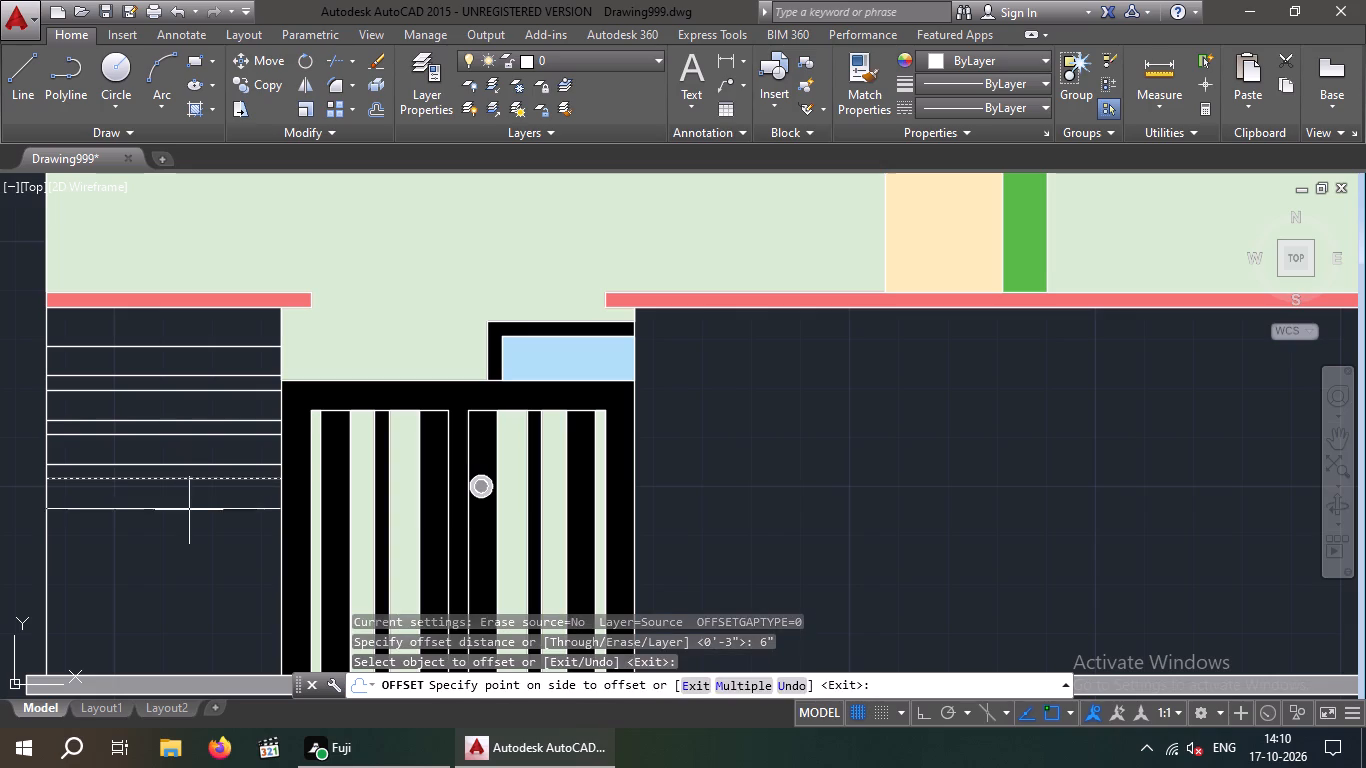
{"action": "left_click", "coordinate": [189, 510]}
{"action": "key", "text": "Escape"}
{"action": "key", "text": "Escape"}
Offset the lowest of the eight horizontal lines beside the double door 3" downward.
{"action": "key", "text": "o"}
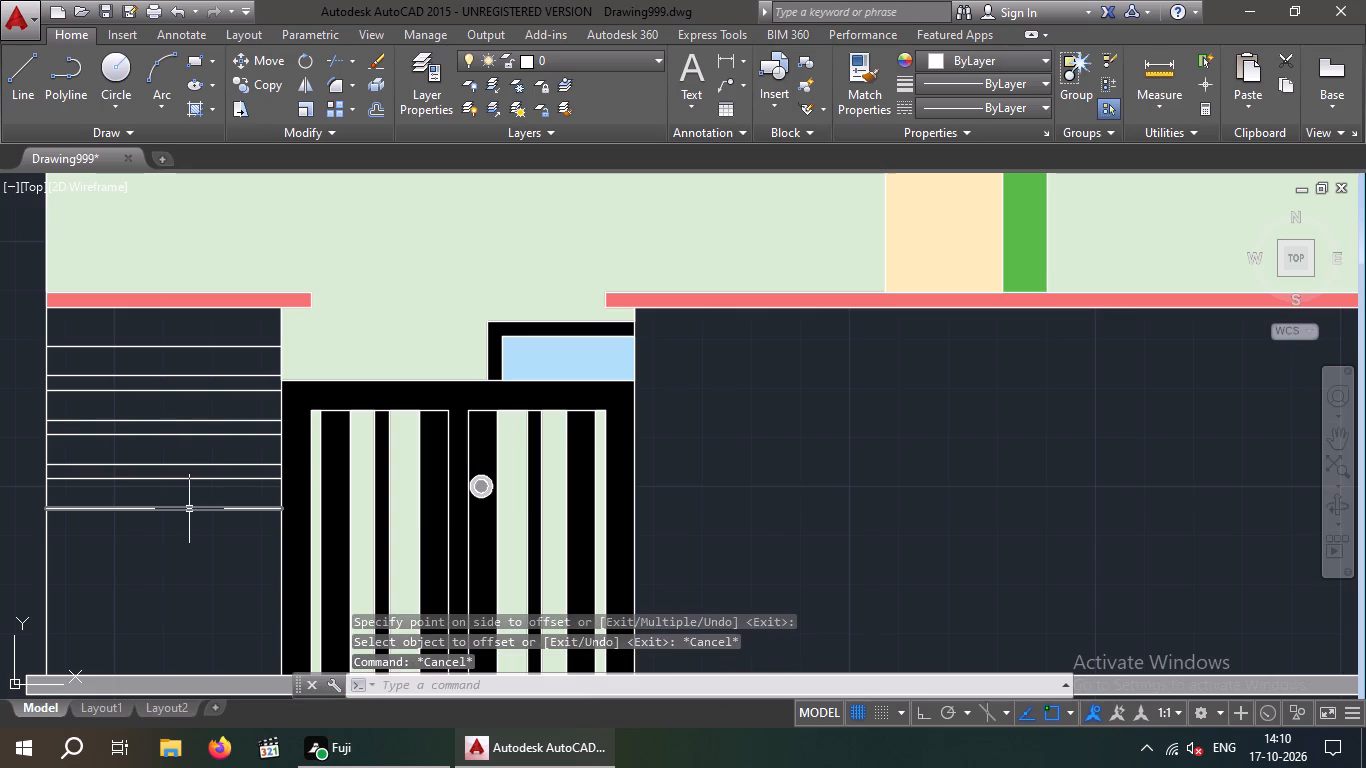
{"action": "key", "text": "Return"}
{"action": "key", "text": "3"}
{"action": "key", "text": "shift+quotedbl"}
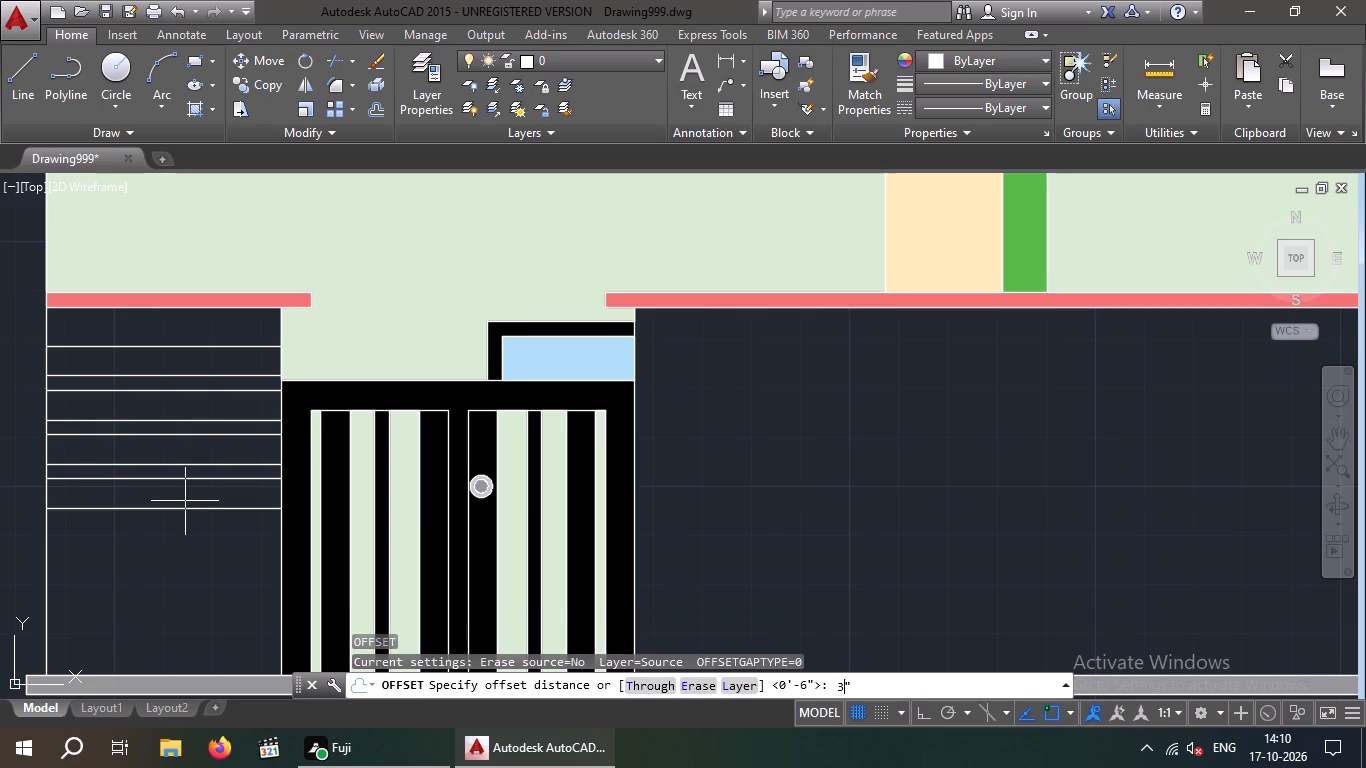
{"action": "key", "text": "Return"}
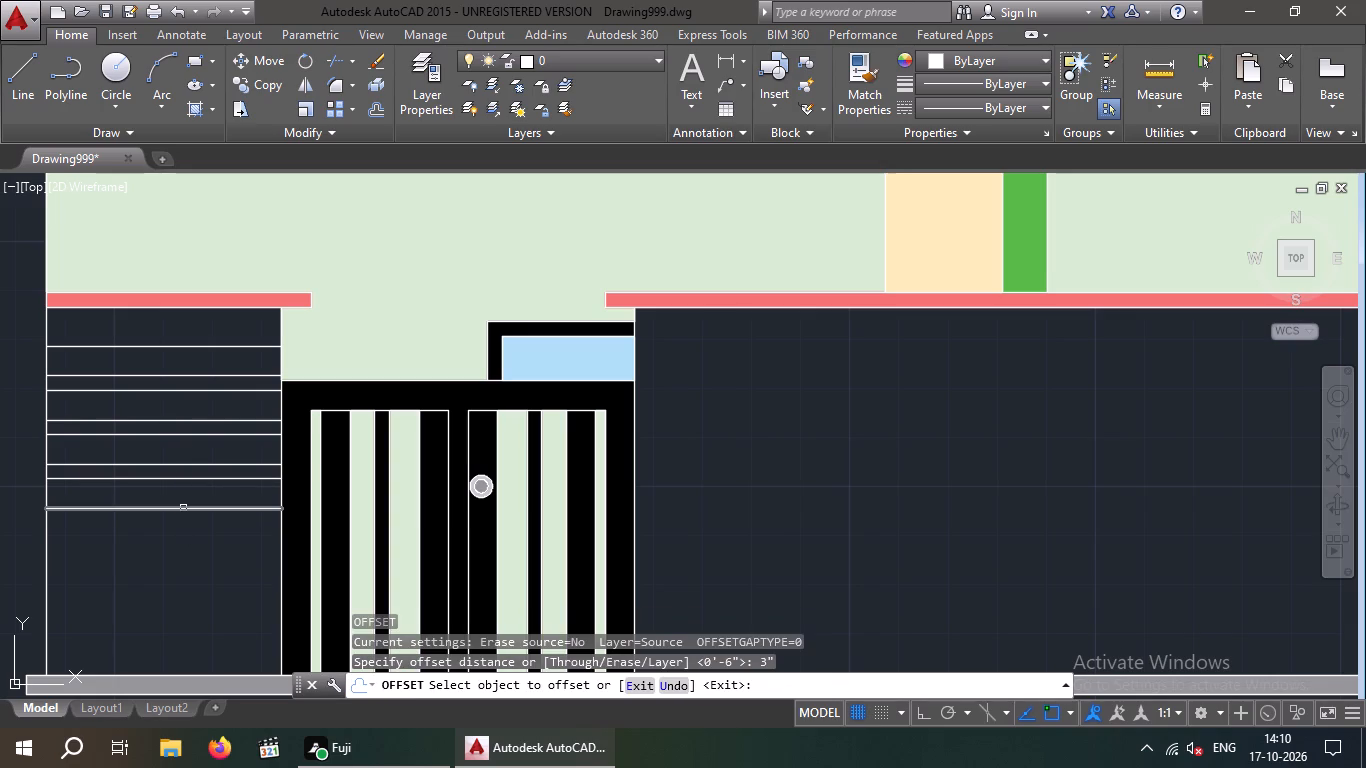
{"action": "left_click_drag", "start_coordinate": [183, 508], "coordinate": [186, 519]}
{"action": "left_click", "coordinate": [187, 526]}
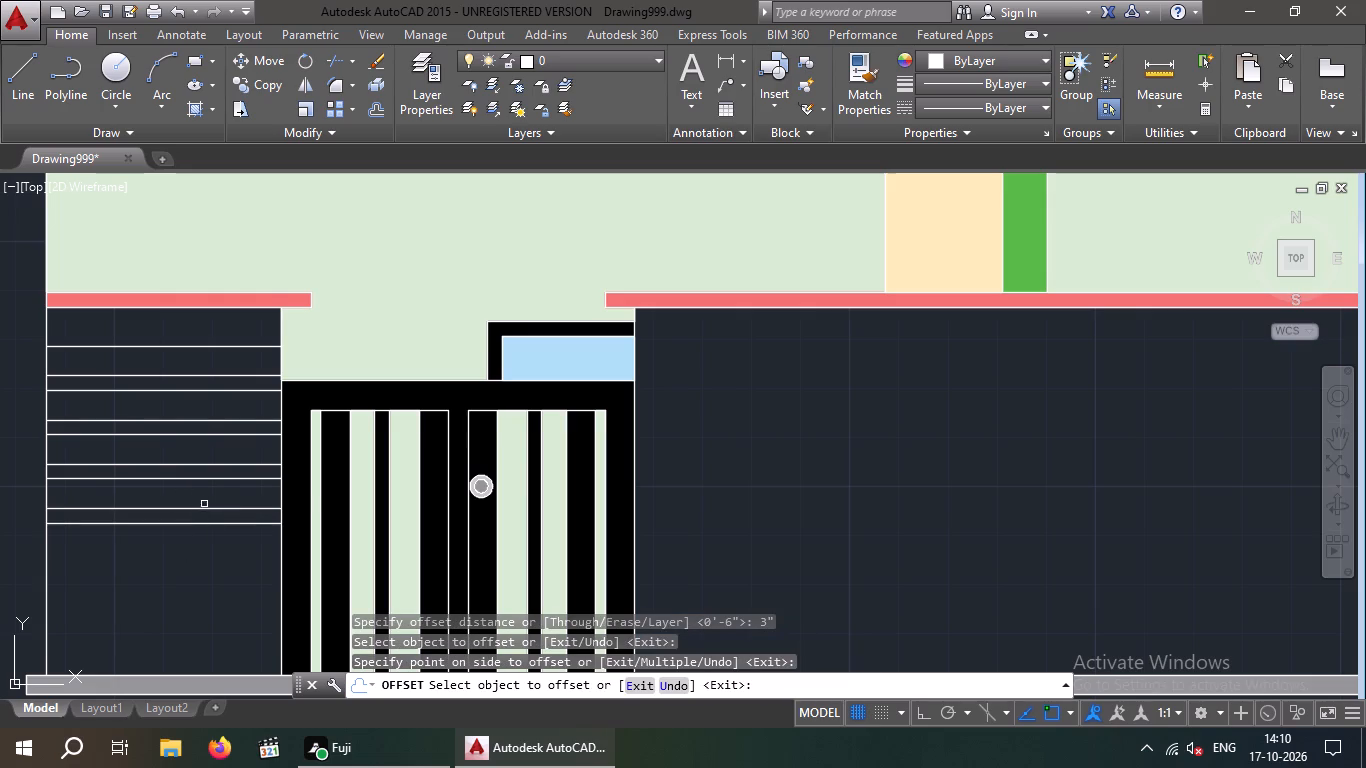
{"action": "middle_click_drag", "start_coordinate": [204, 502], "coordinate": [220, 432]}
{"action": "key", "text": "Escape"}
{"action": "key", "text": "Escape"}
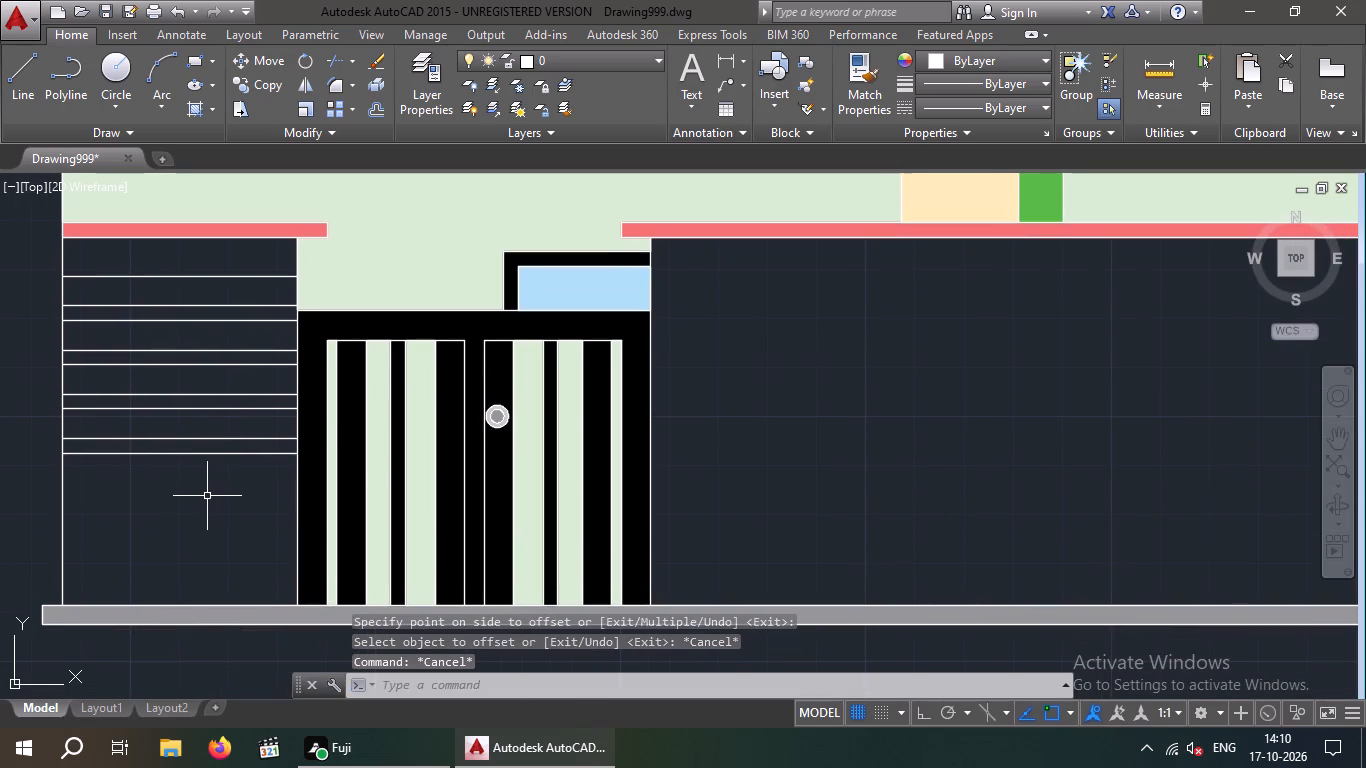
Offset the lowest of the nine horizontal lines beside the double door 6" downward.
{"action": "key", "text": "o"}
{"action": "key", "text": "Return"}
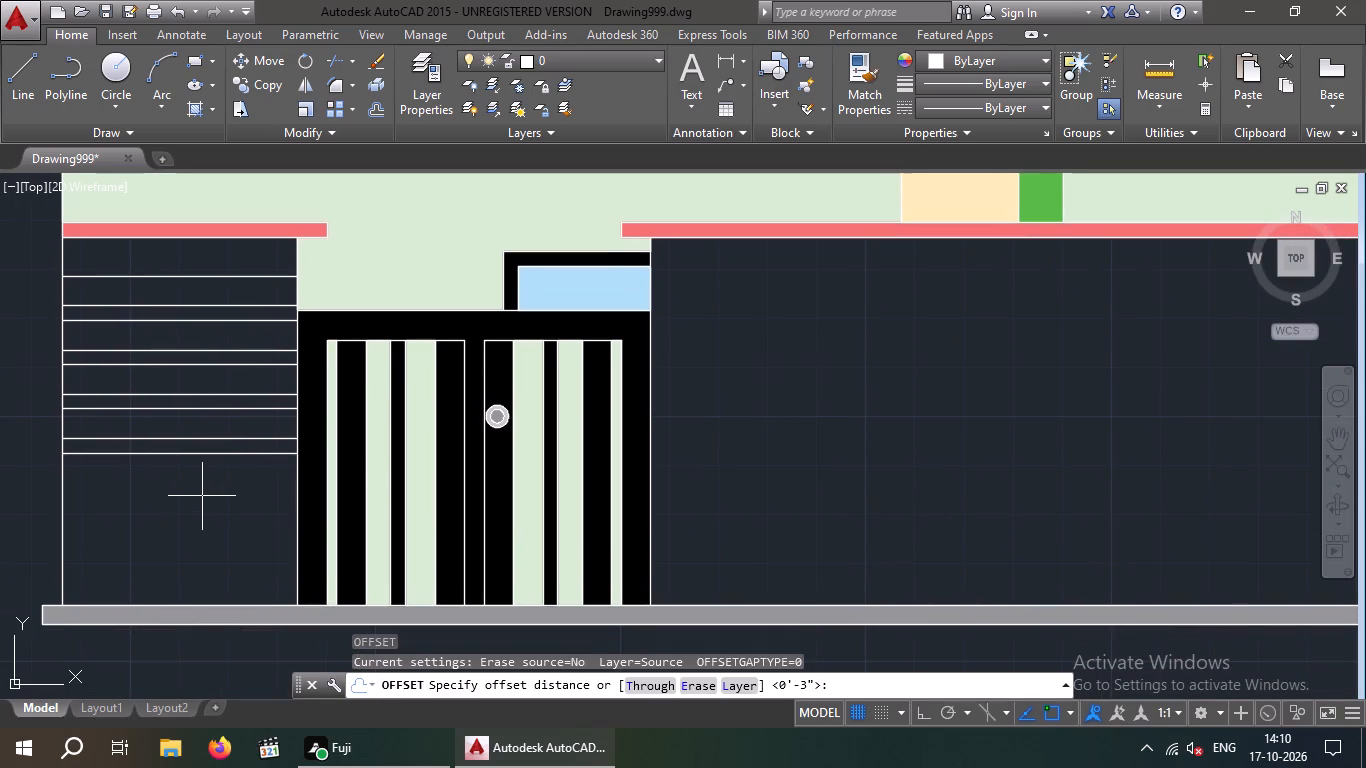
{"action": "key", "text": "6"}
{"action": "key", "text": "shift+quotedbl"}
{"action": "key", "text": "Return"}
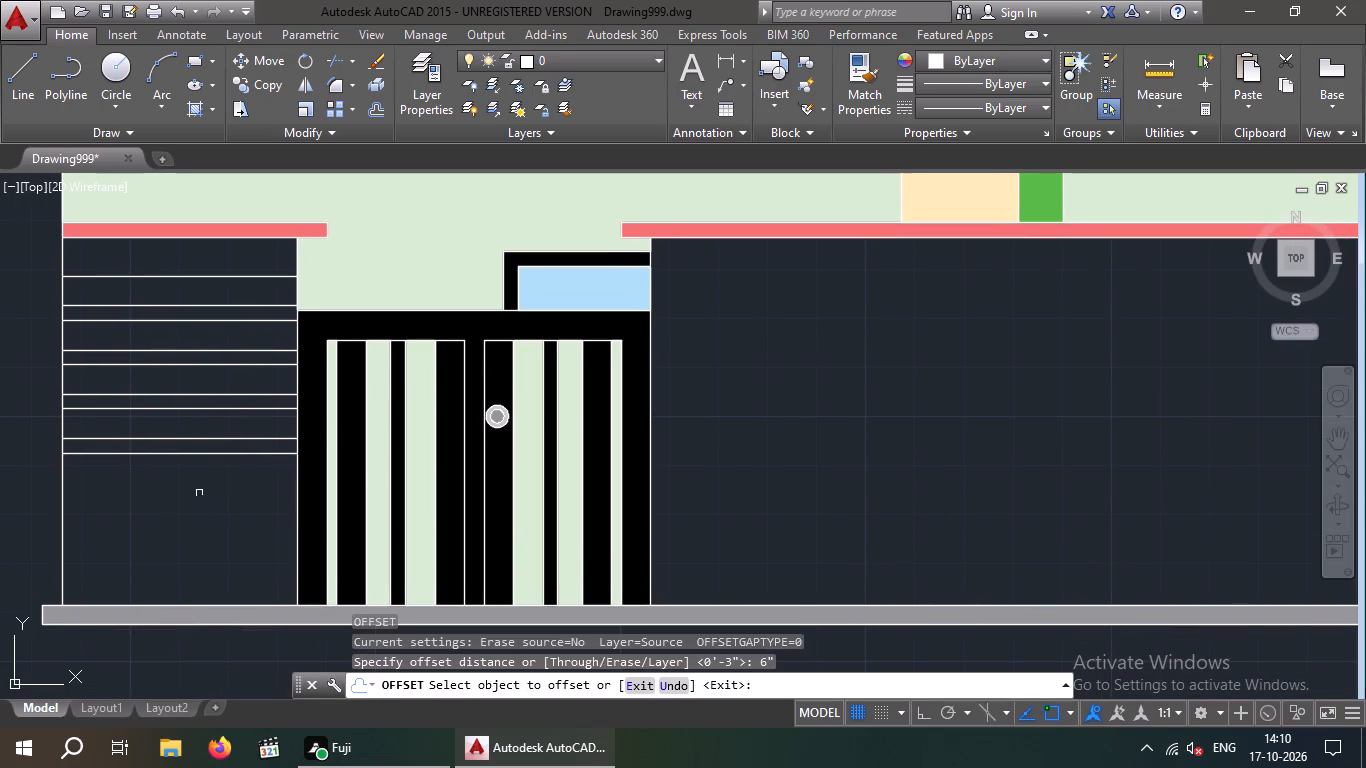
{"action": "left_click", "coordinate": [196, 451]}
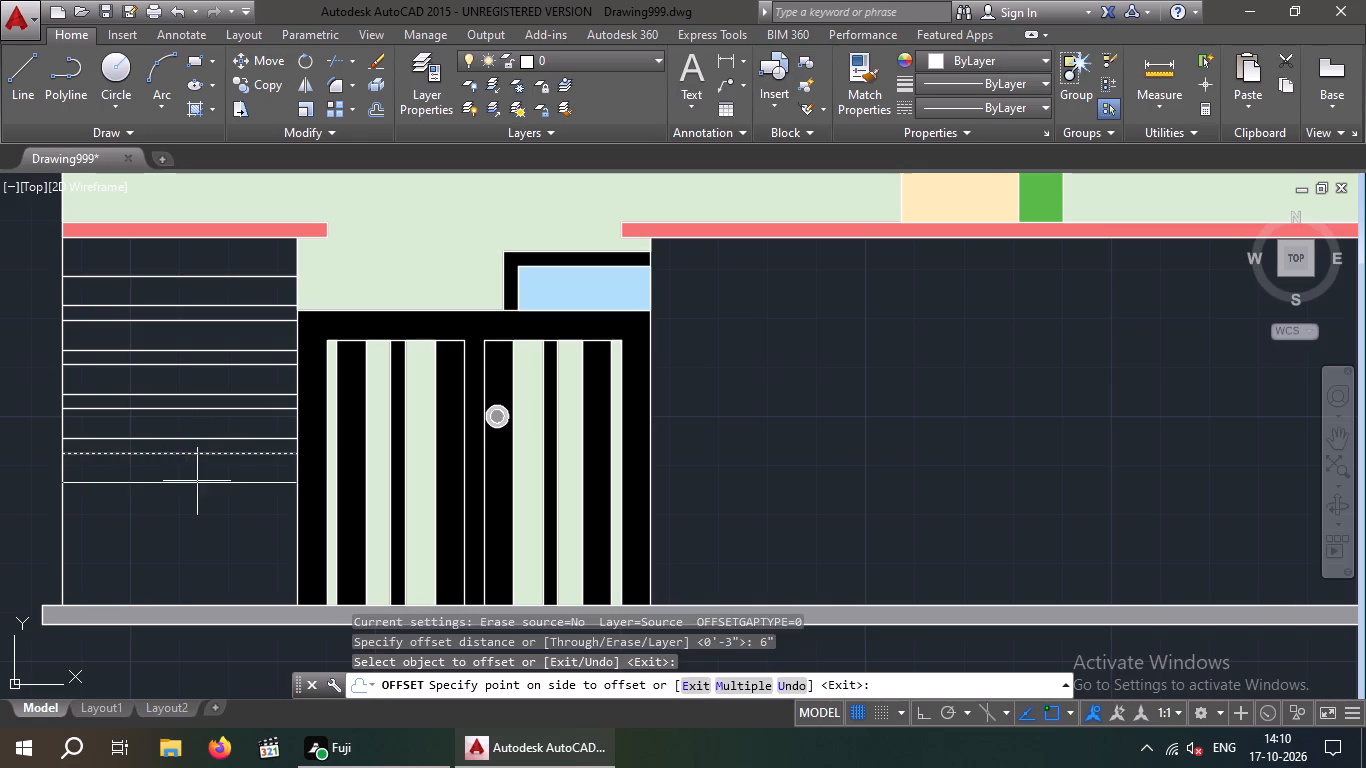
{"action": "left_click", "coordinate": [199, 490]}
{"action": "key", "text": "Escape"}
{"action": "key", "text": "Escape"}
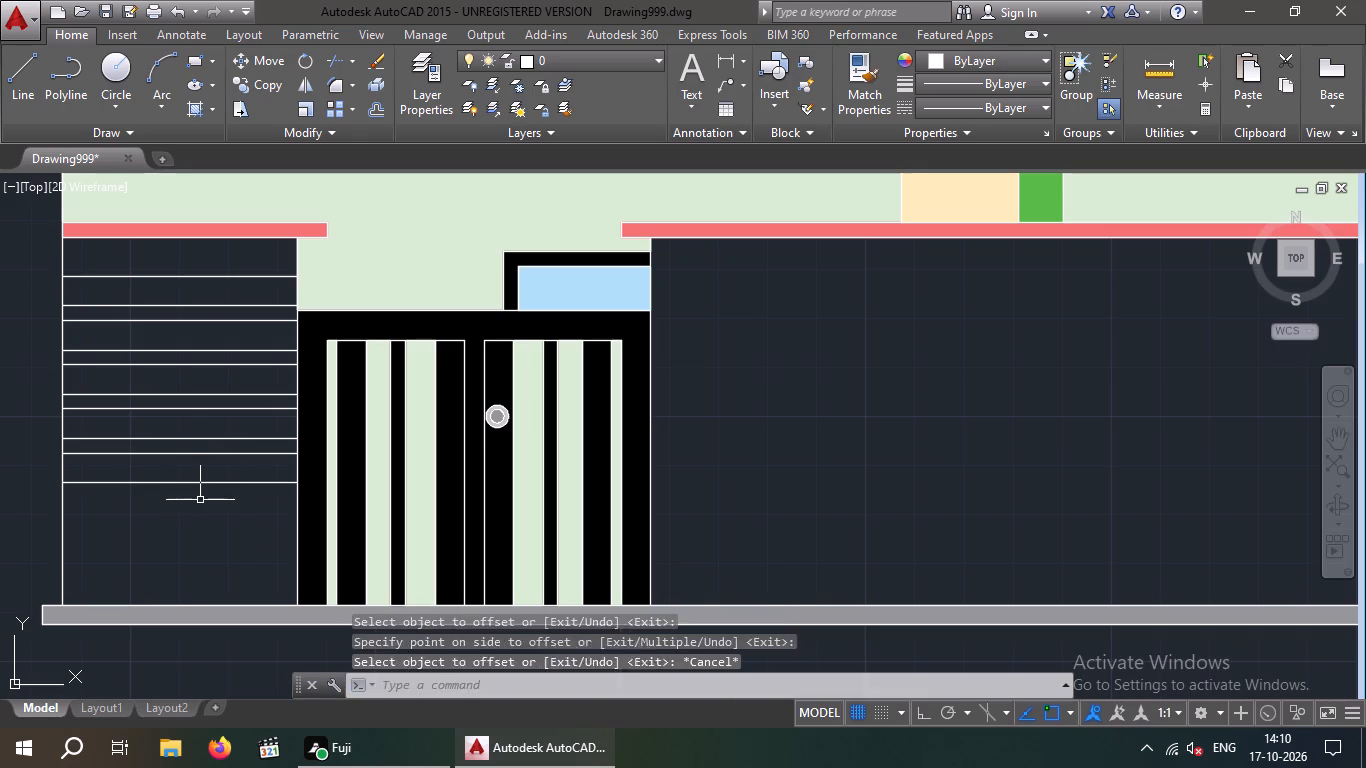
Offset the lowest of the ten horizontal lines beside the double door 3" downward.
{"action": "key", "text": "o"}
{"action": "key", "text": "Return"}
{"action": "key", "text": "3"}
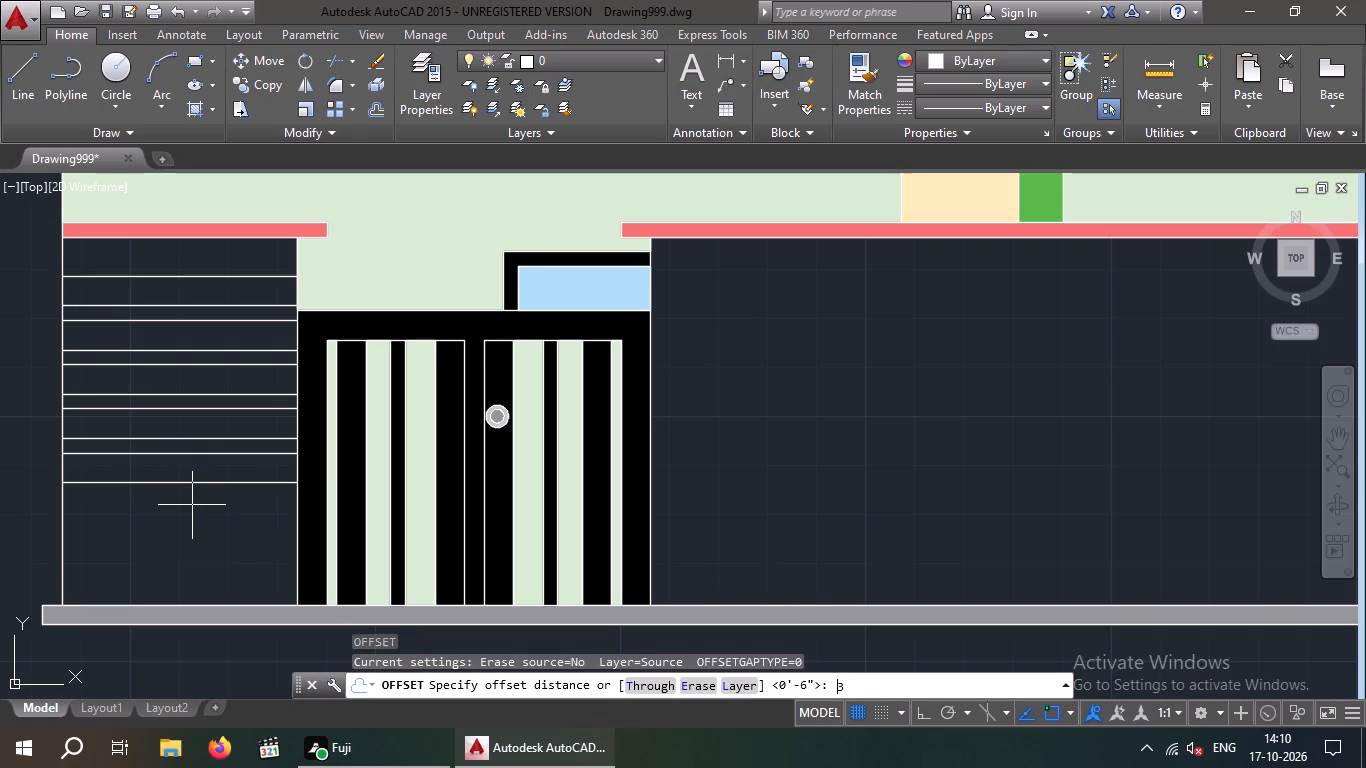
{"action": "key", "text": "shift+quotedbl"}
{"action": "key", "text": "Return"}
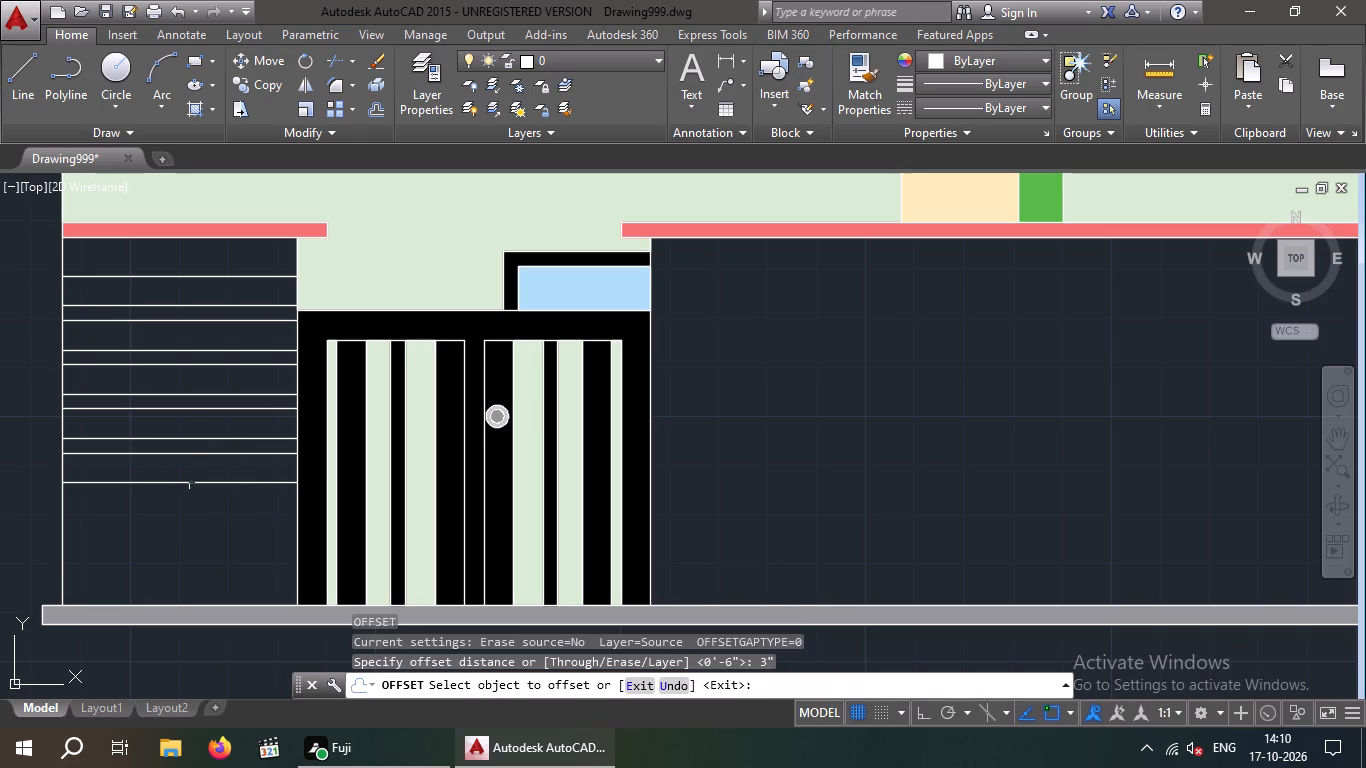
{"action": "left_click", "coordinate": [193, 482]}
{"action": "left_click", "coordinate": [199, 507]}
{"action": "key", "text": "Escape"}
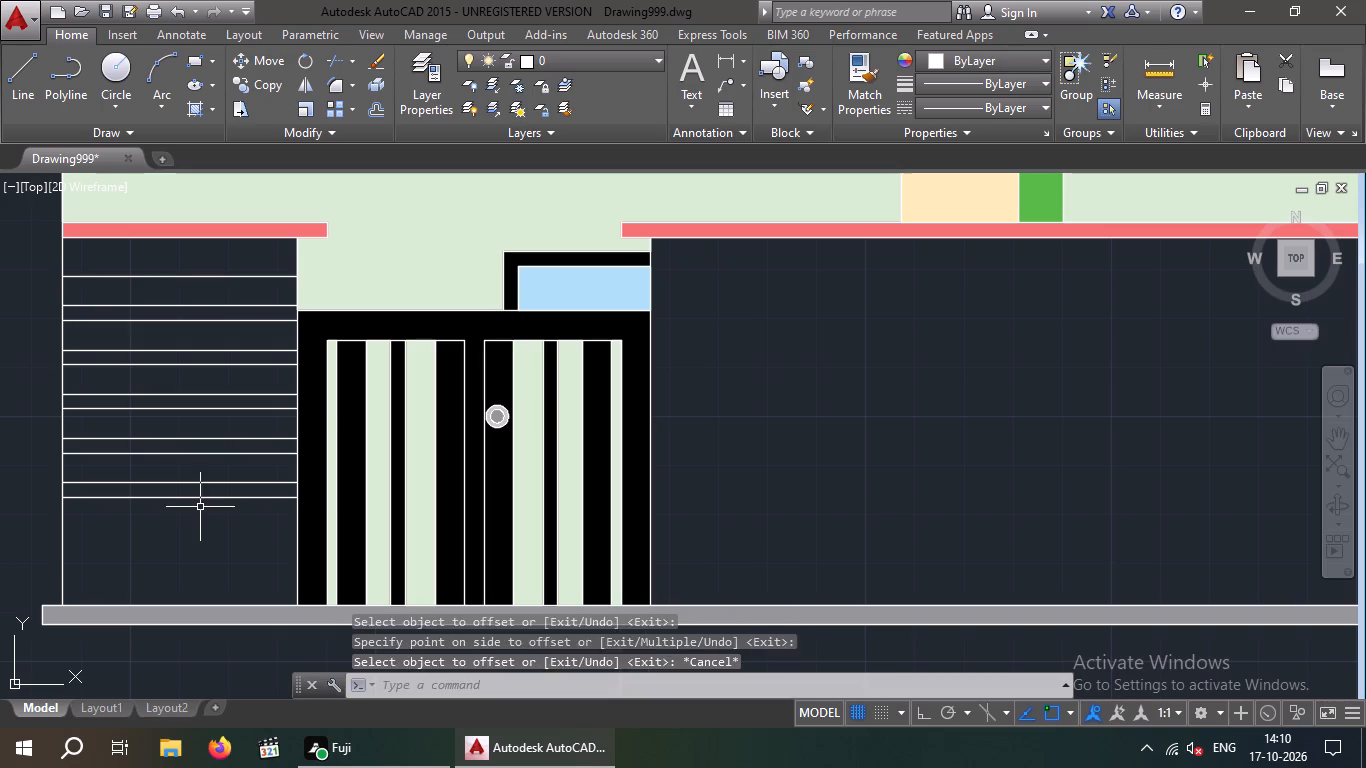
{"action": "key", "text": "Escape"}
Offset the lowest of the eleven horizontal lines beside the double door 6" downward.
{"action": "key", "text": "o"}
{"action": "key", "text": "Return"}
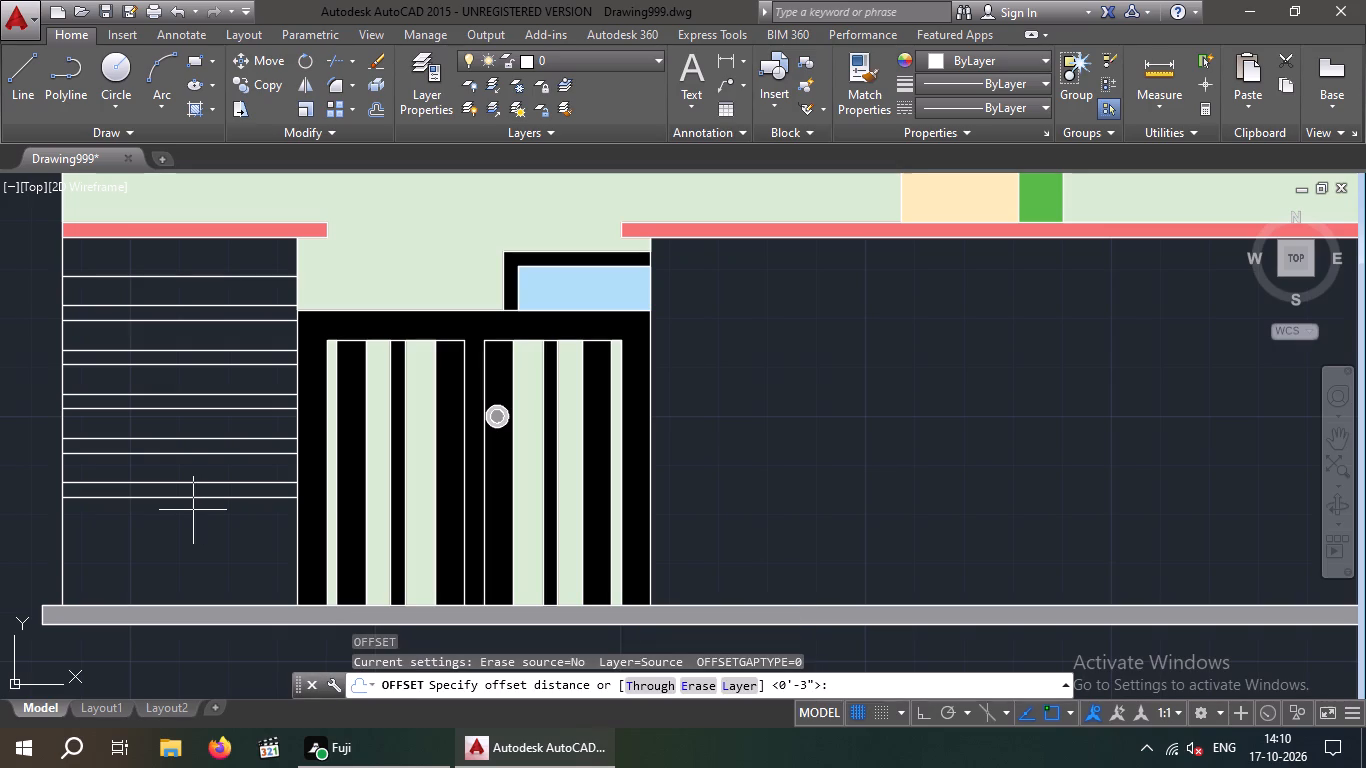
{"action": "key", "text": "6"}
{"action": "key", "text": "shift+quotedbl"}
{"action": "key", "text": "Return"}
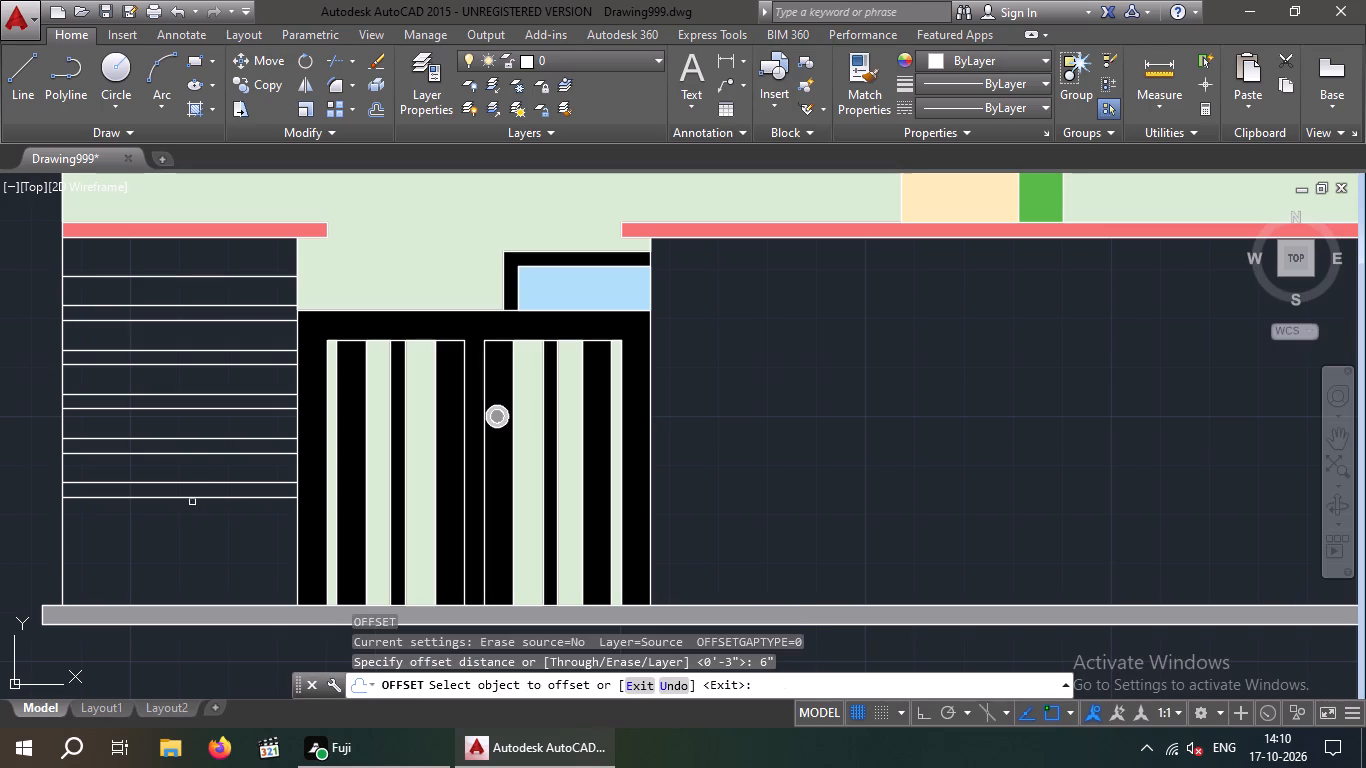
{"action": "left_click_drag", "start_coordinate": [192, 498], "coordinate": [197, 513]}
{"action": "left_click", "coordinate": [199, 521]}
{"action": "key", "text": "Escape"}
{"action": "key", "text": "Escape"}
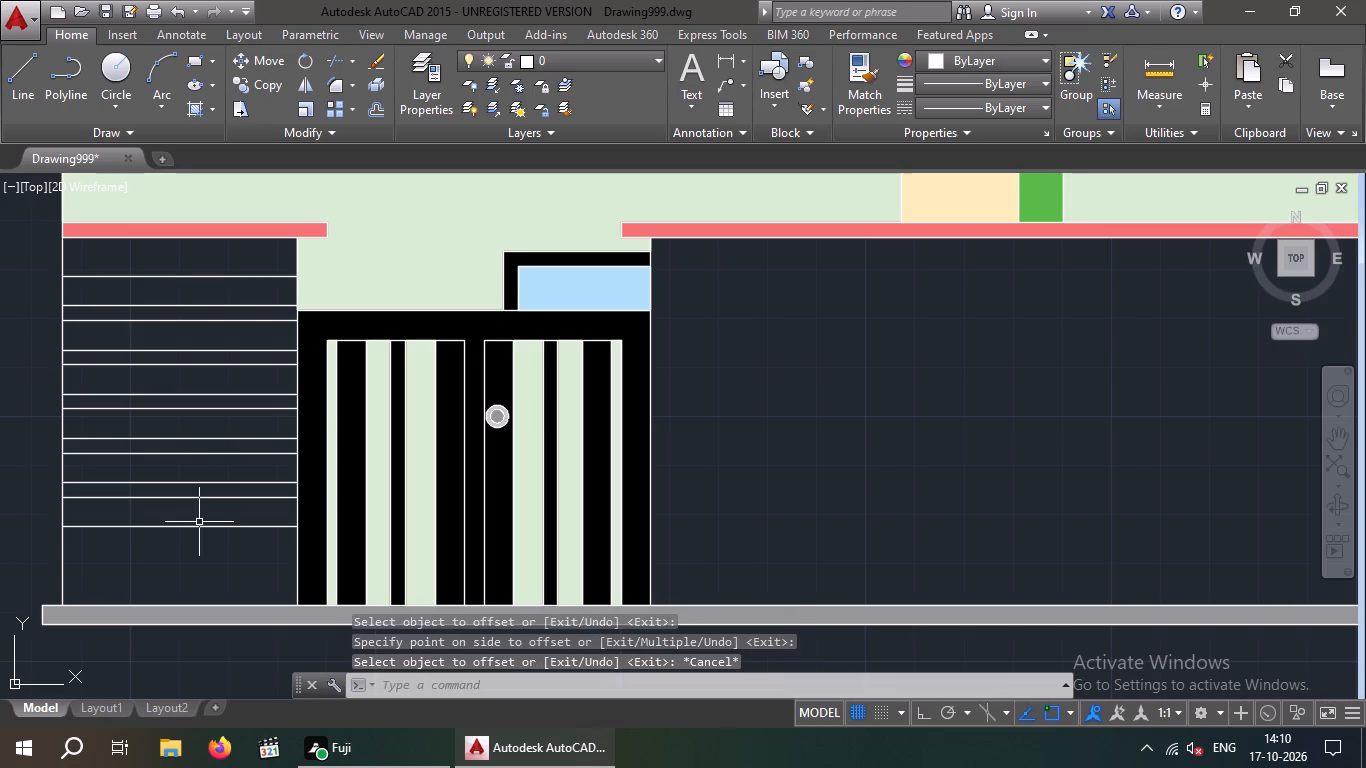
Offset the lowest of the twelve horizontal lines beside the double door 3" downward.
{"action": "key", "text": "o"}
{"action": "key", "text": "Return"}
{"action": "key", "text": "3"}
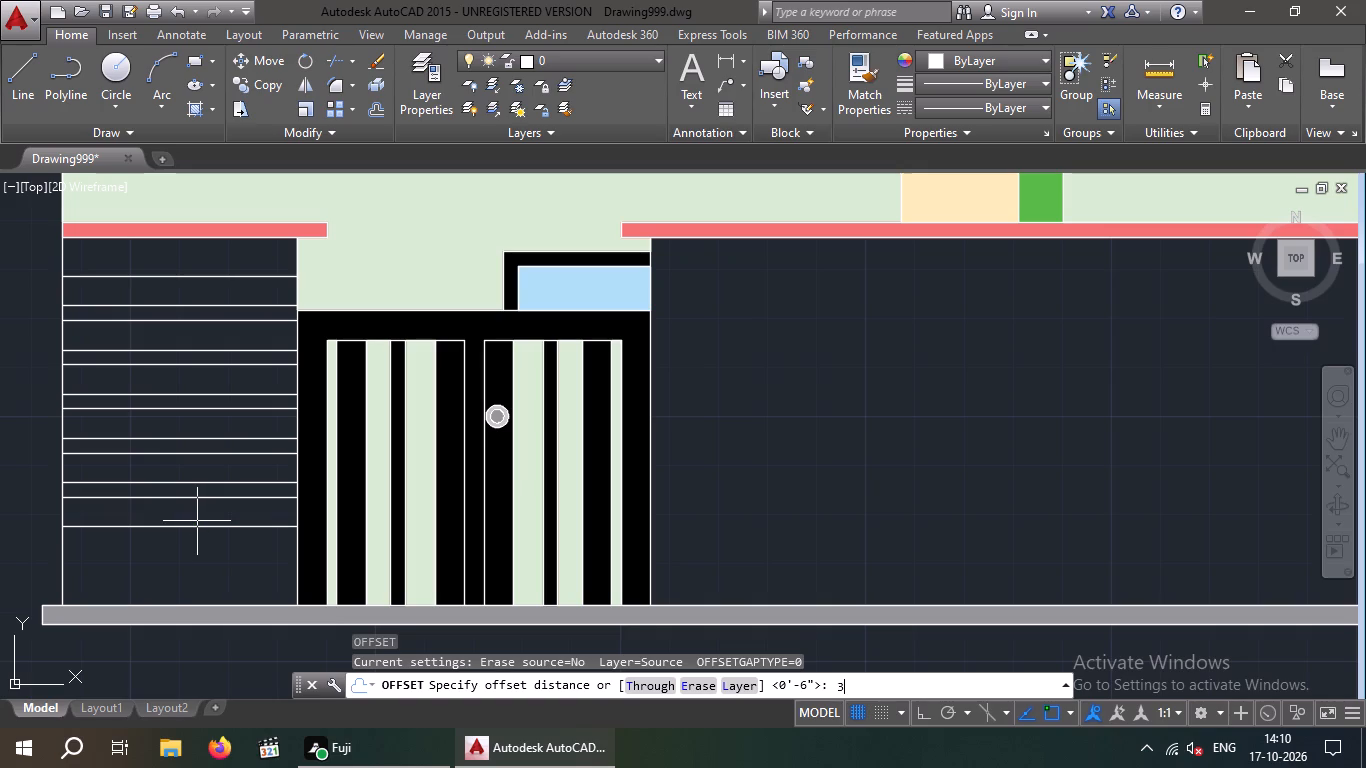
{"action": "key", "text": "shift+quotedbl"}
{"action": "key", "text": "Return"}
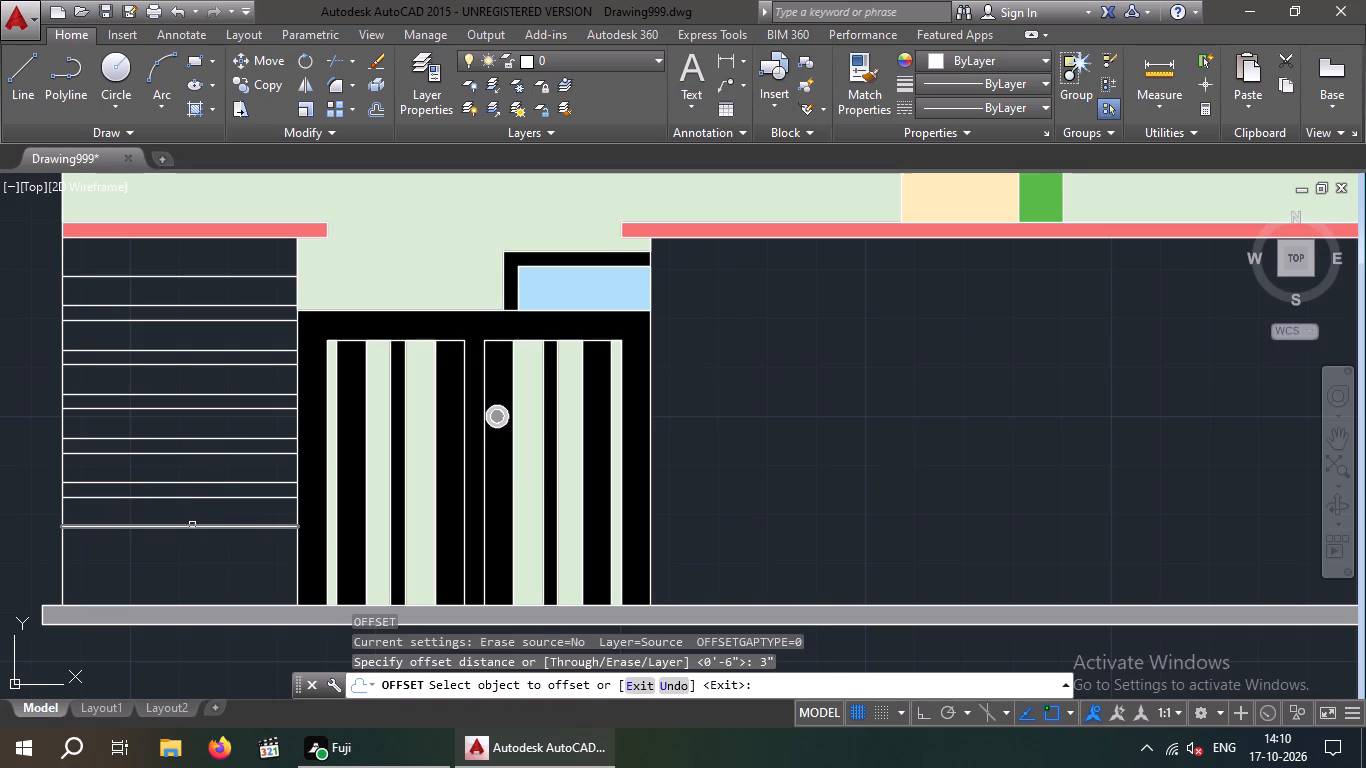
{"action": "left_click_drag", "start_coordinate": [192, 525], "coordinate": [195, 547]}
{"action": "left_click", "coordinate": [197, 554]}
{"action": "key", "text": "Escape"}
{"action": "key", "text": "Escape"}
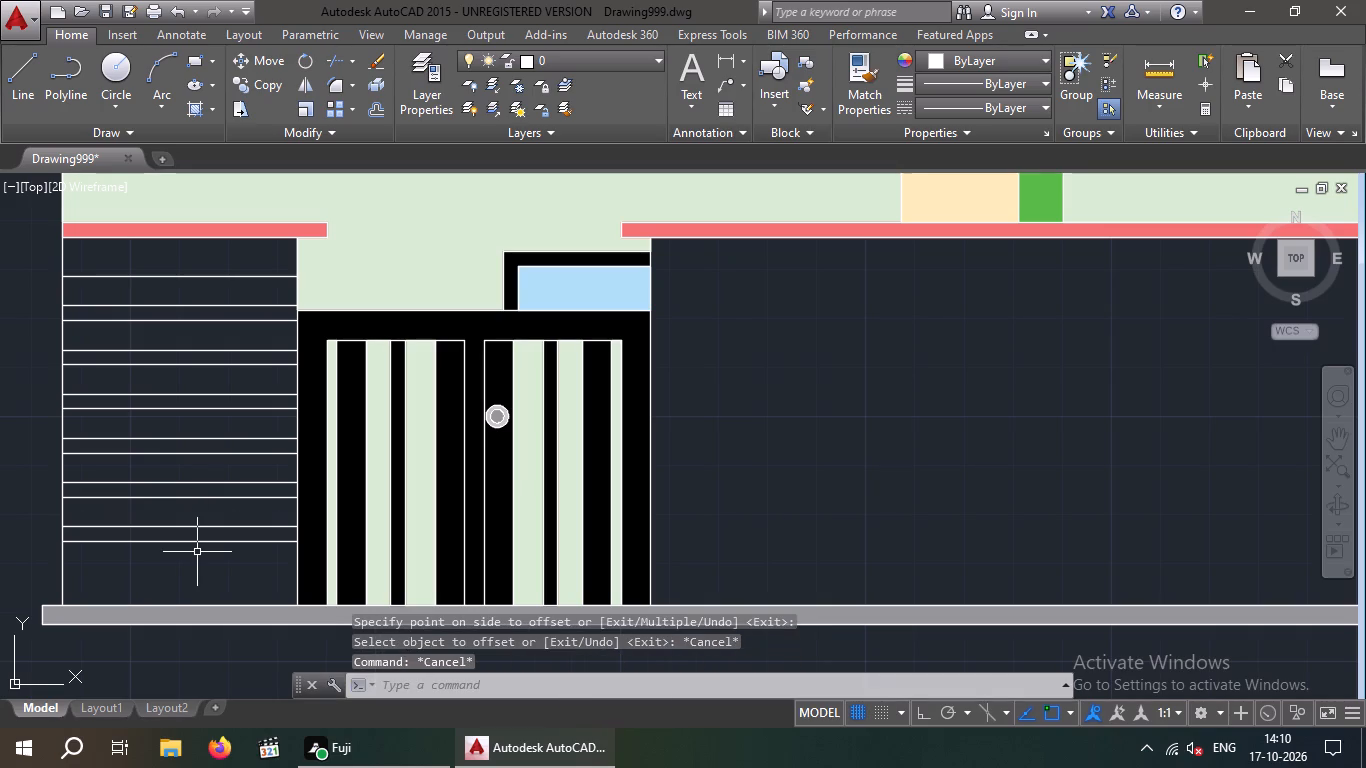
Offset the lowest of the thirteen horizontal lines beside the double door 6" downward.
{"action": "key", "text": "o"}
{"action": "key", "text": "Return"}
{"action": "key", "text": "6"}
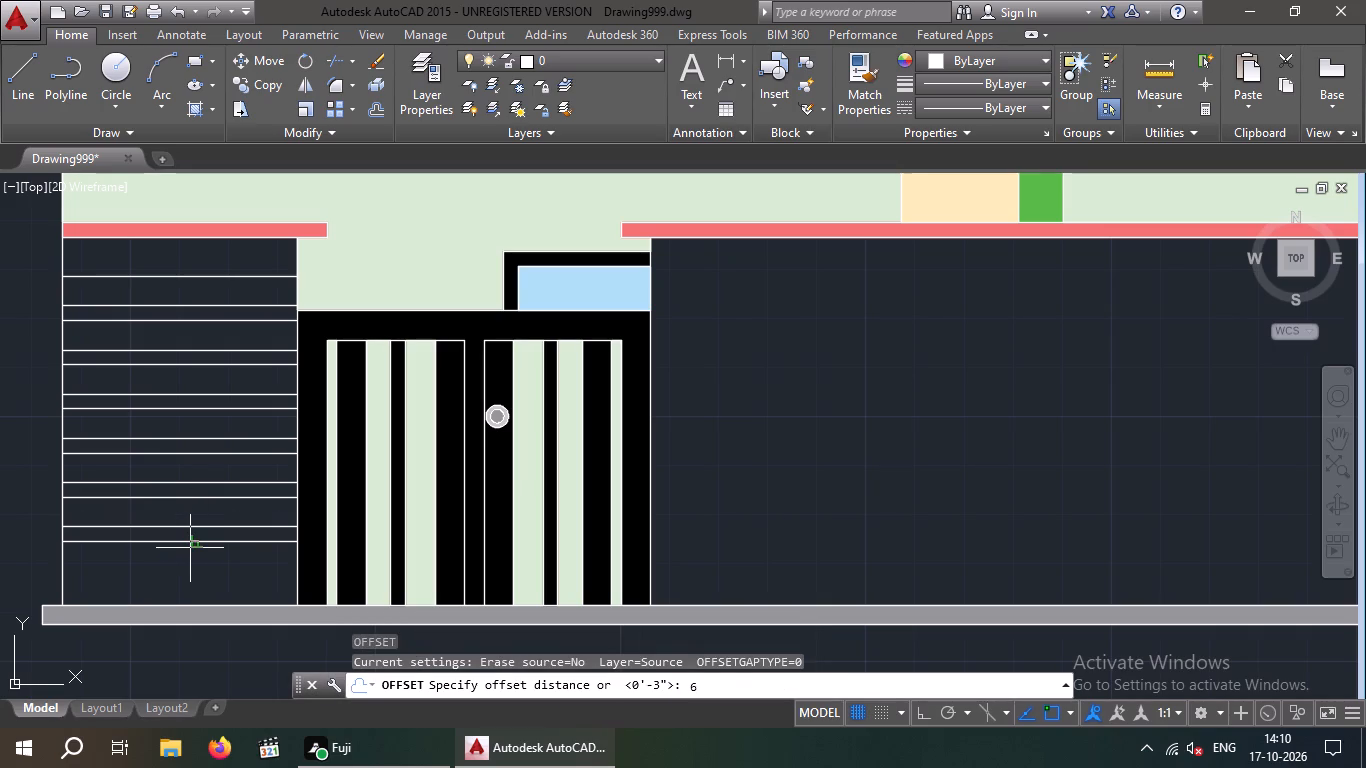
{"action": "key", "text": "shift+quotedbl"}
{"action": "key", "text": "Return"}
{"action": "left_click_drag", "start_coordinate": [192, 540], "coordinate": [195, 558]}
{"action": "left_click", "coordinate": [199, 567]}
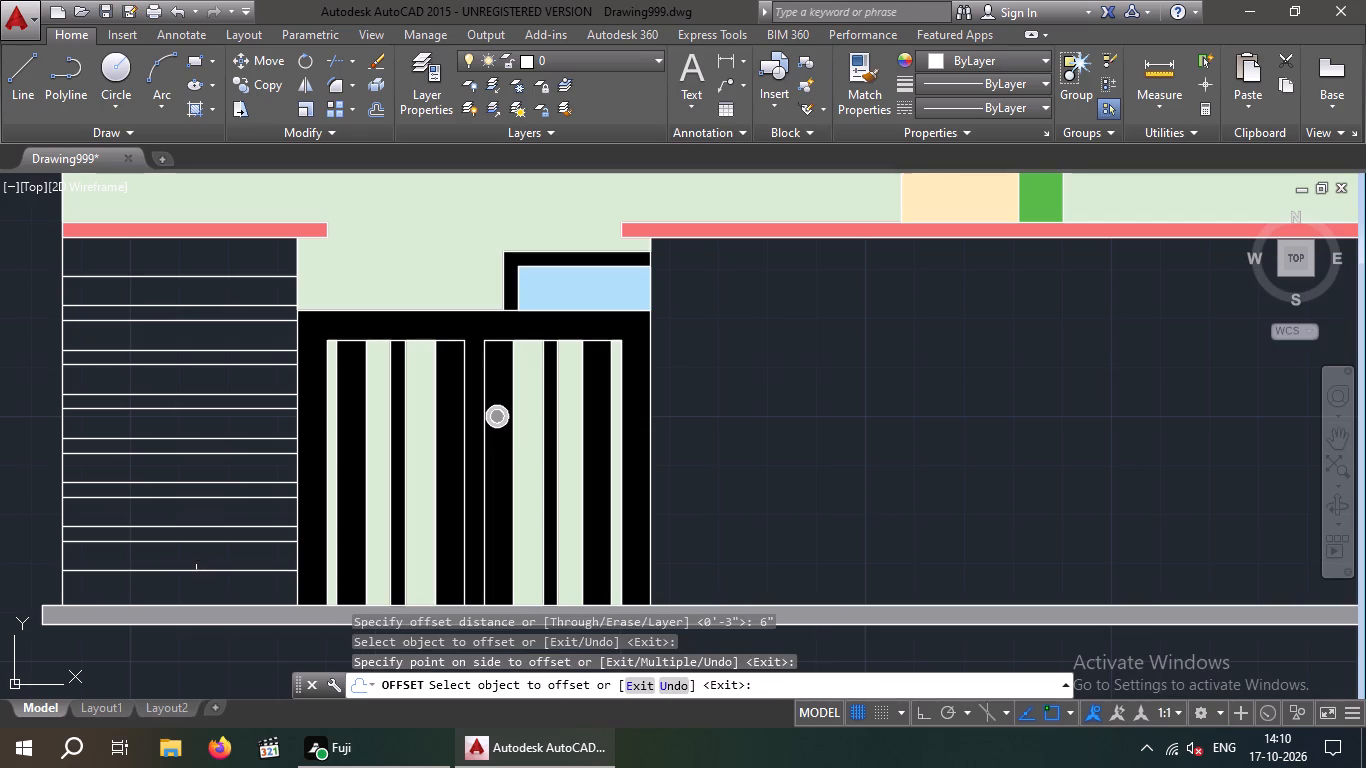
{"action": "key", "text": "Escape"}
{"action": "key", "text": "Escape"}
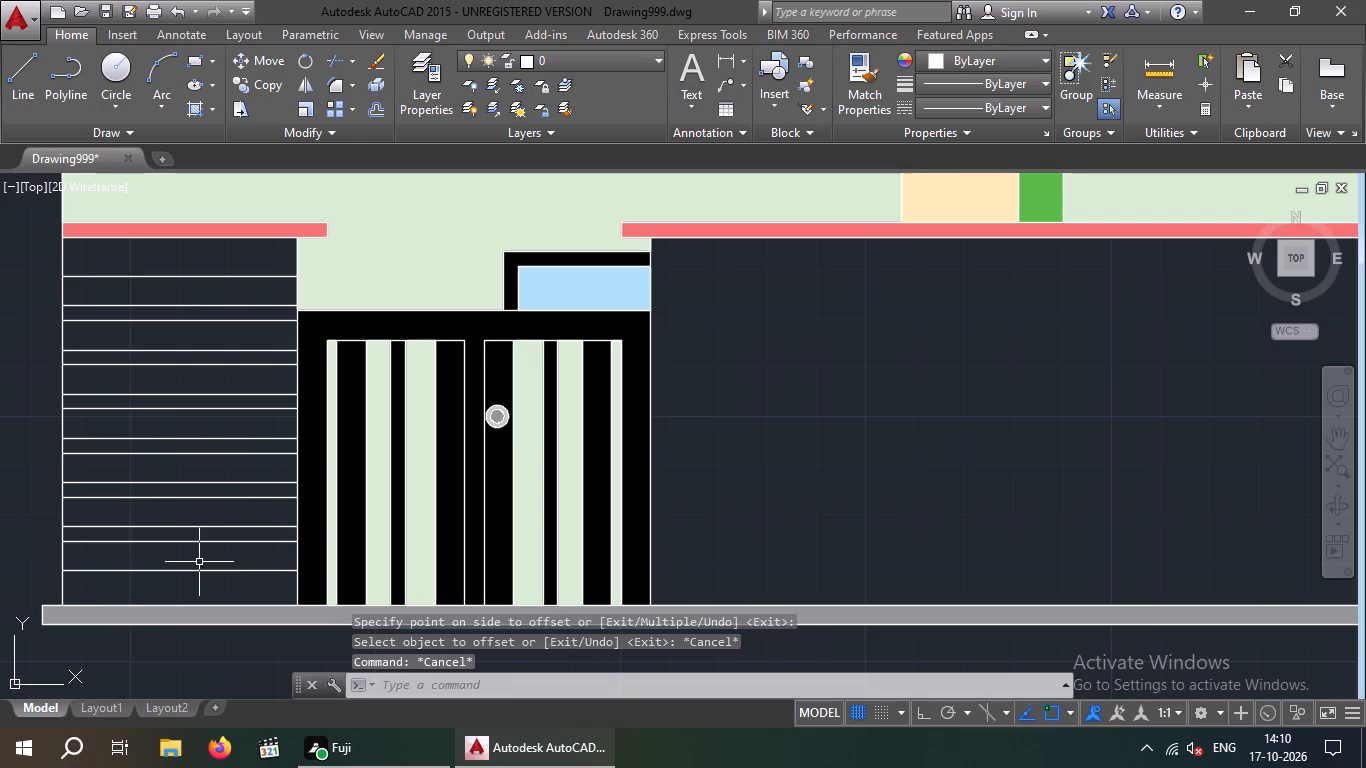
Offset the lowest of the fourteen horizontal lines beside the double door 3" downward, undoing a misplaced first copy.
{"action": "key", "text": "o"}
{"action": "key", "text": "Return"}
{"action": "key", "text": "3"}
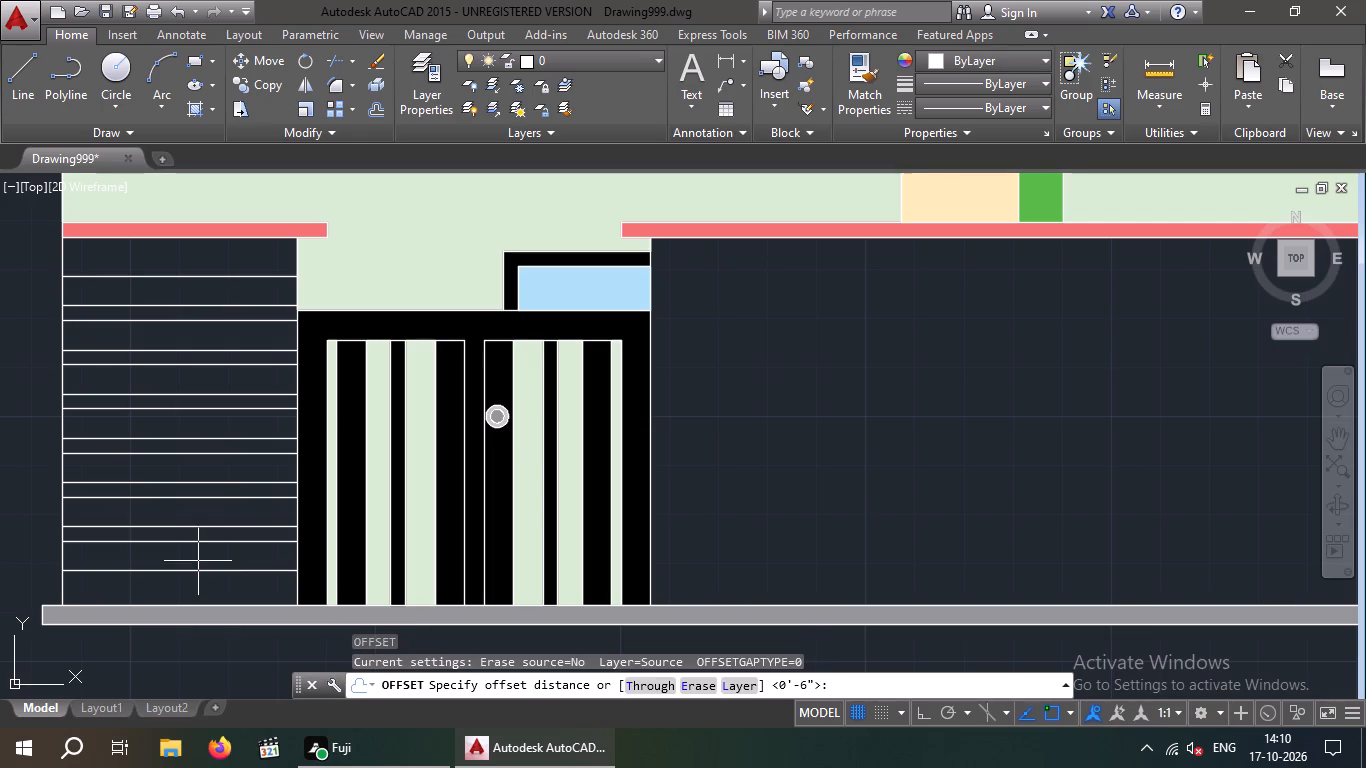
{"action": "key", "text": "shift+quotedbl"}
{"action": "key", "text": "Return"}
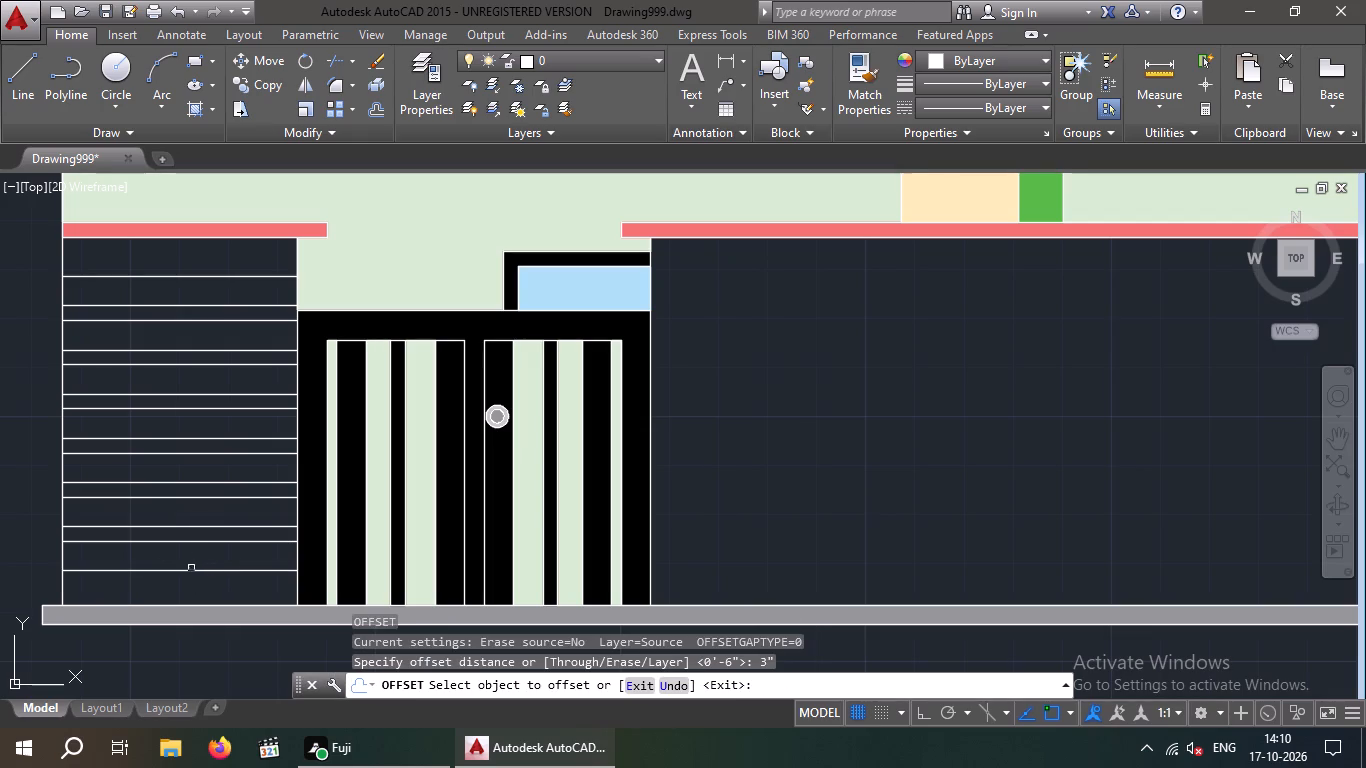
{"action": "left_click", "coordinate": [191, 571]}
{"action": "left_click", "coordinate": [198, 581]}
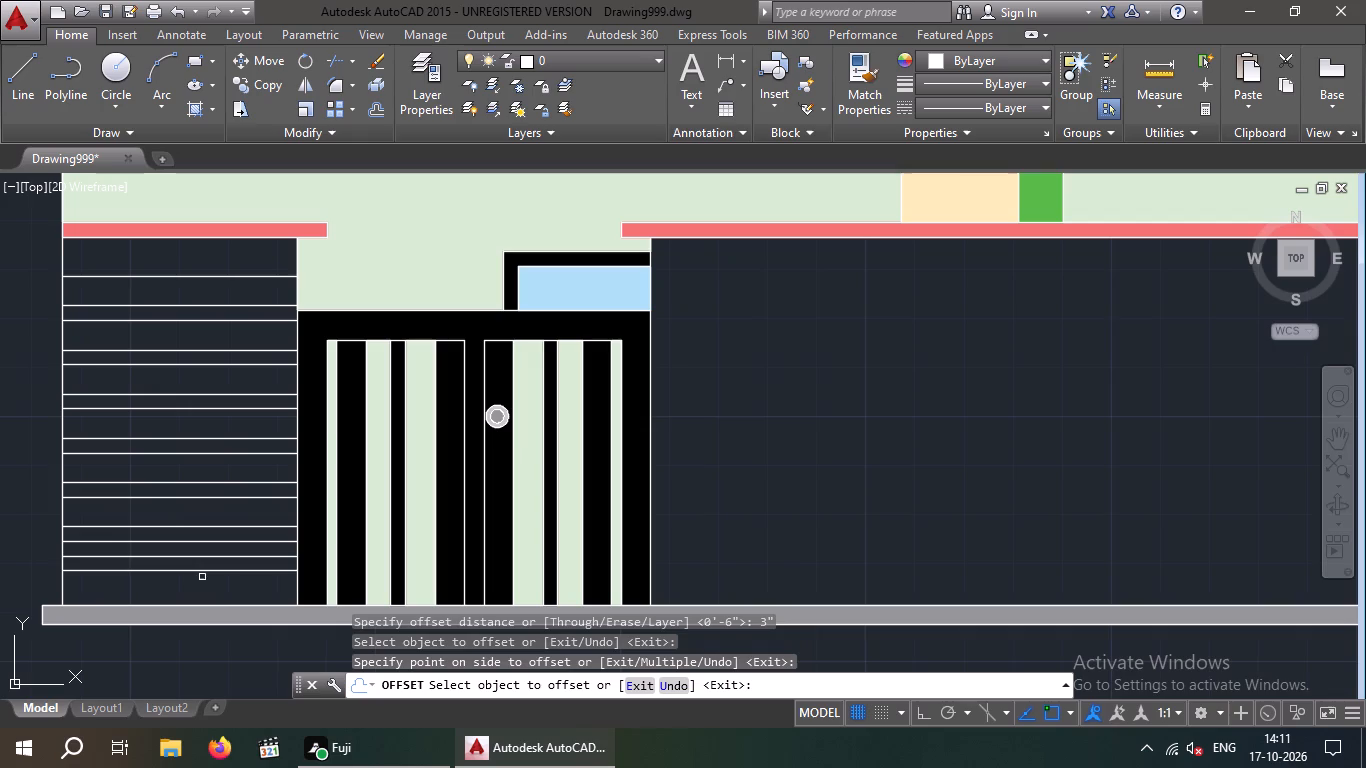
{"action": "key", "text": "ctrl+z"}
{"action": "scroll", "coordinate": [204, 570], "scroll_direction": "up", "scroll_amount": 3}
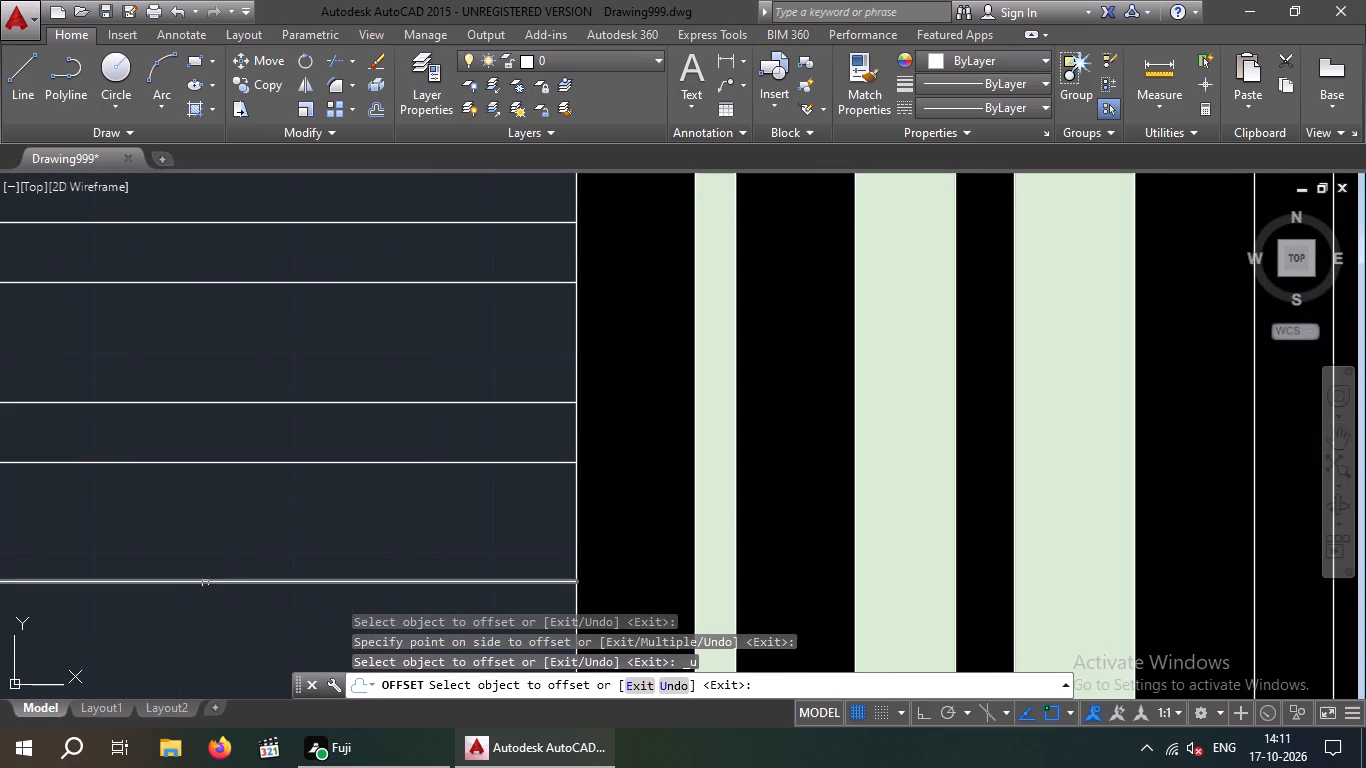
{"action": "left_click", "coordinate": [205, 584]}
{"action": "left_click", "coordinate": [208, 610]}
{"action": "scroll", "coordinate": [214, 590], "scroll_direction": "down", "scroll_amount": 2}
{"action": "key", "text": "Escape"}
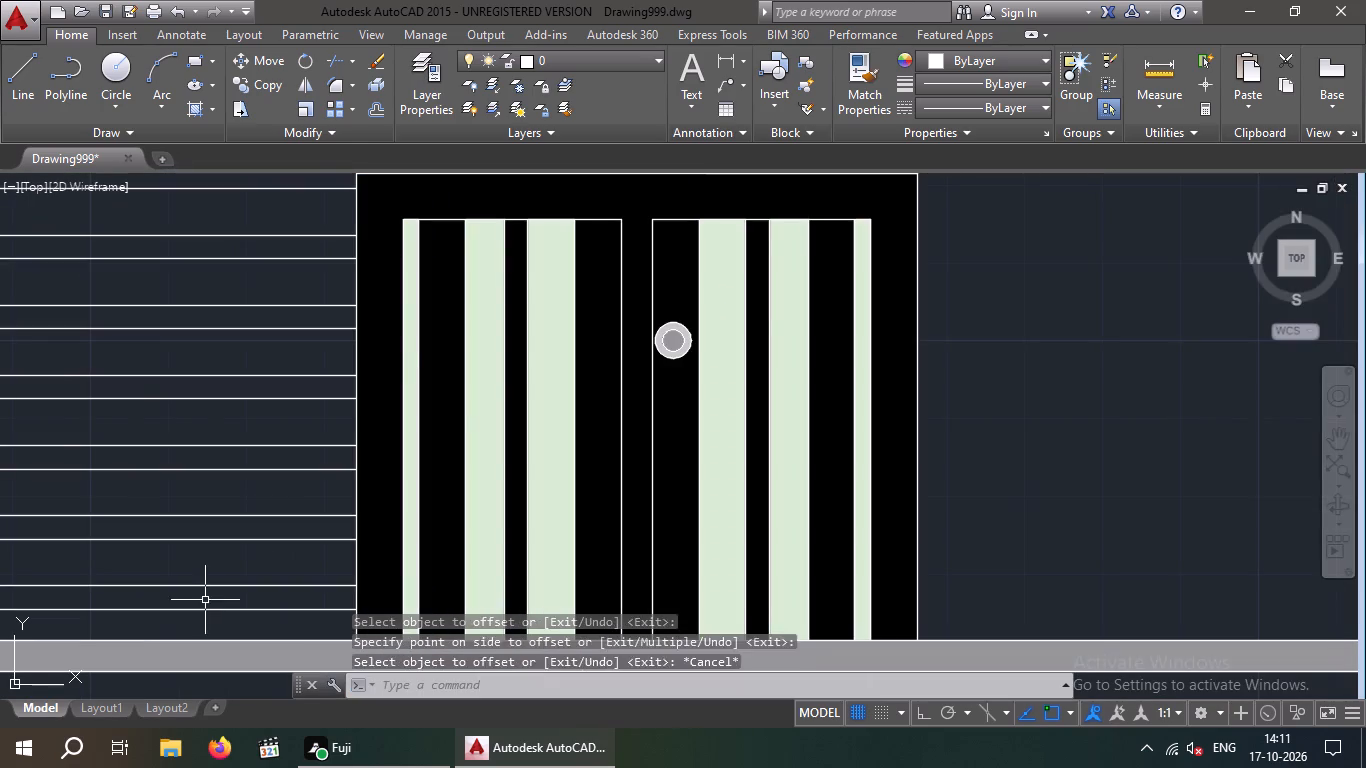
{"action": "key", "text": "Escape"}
Delete the fourteen offset lines beside the double door, keeping only the topmost horizontal line under the red band.
{"action": "scroll", "coordinate": [198, 571], "scroll_direction": "down", "scroll_amount": 1}
{"action": "middle_click_drag", "start_coordinate": [200, 568], "coordinate": [264, 556]}
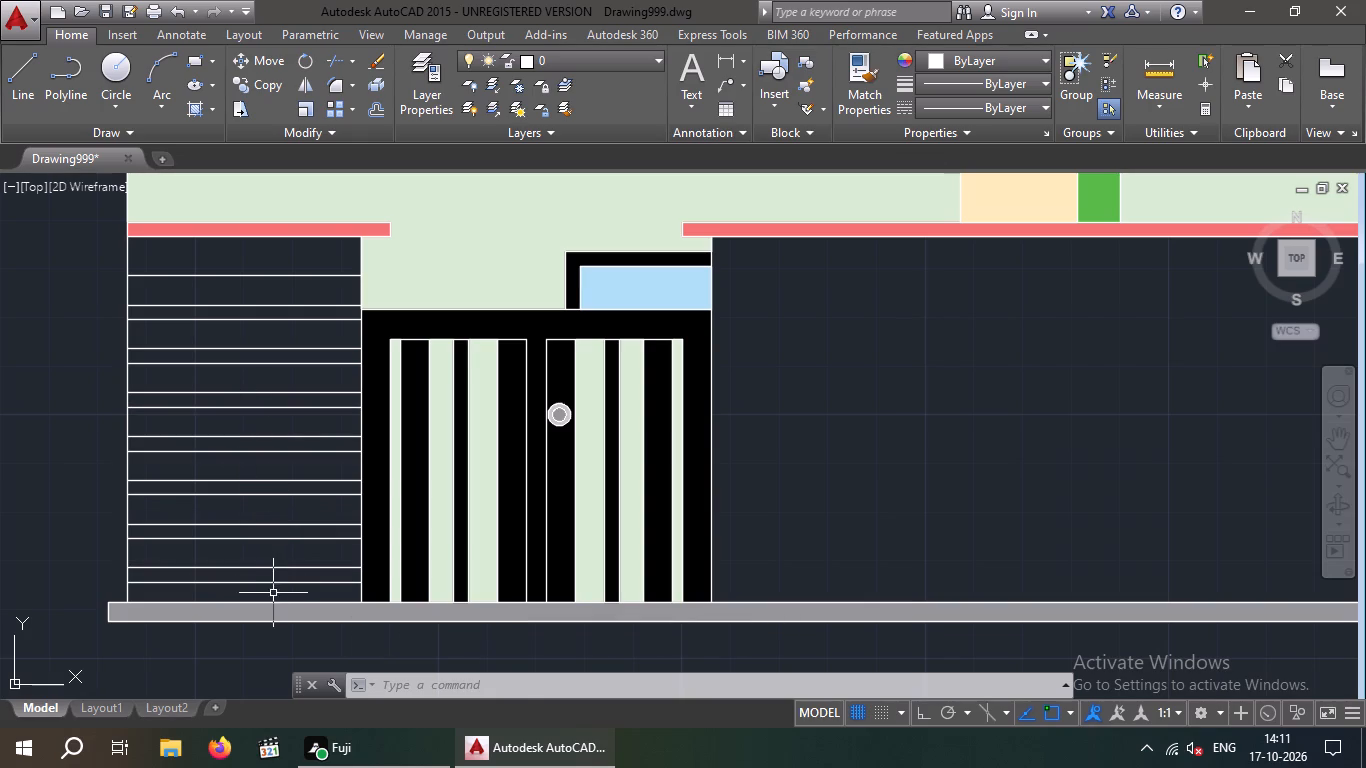
{"action": "left_click_drag", "start_coordinate": [273, 593], "coordinate": [264, 579]}
{"action": "left_click", "coordinate": [168, 295]}
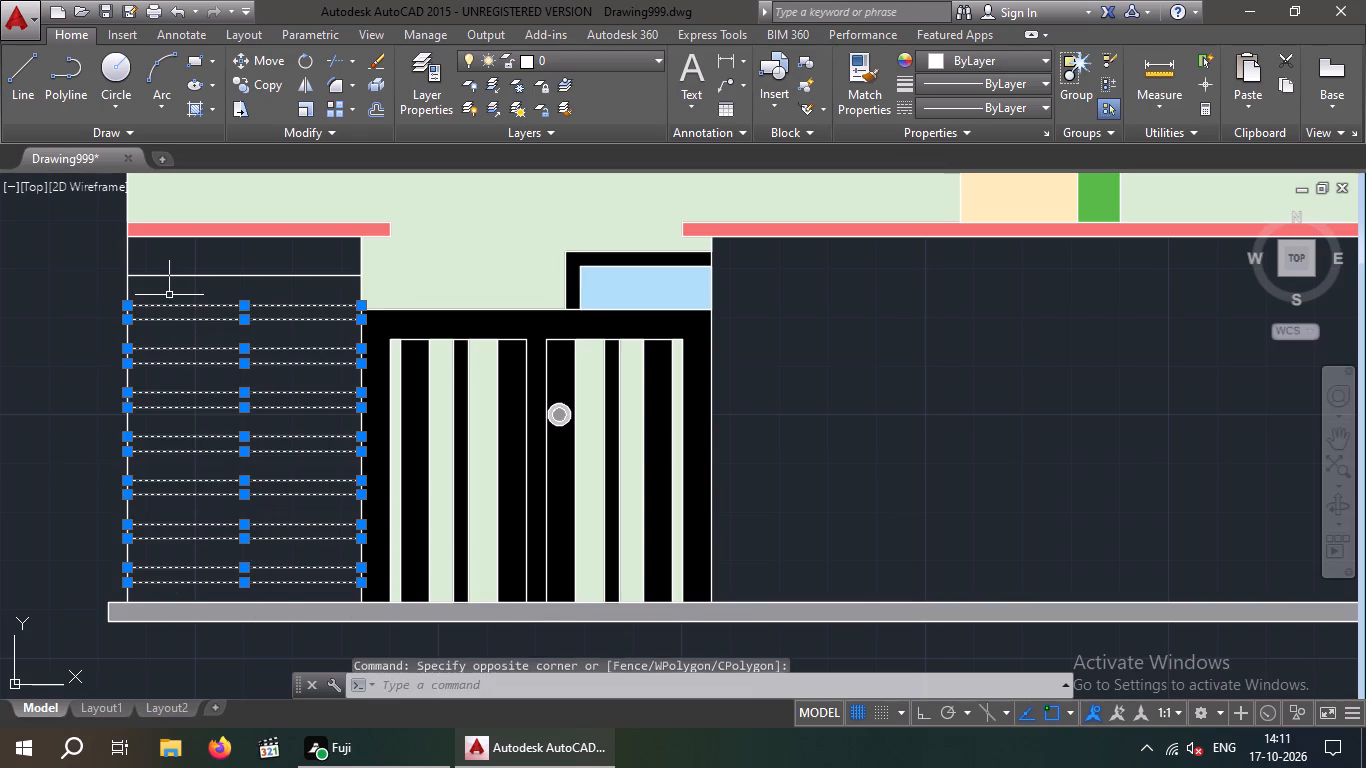
{"action": "key", "text": "Delete"}
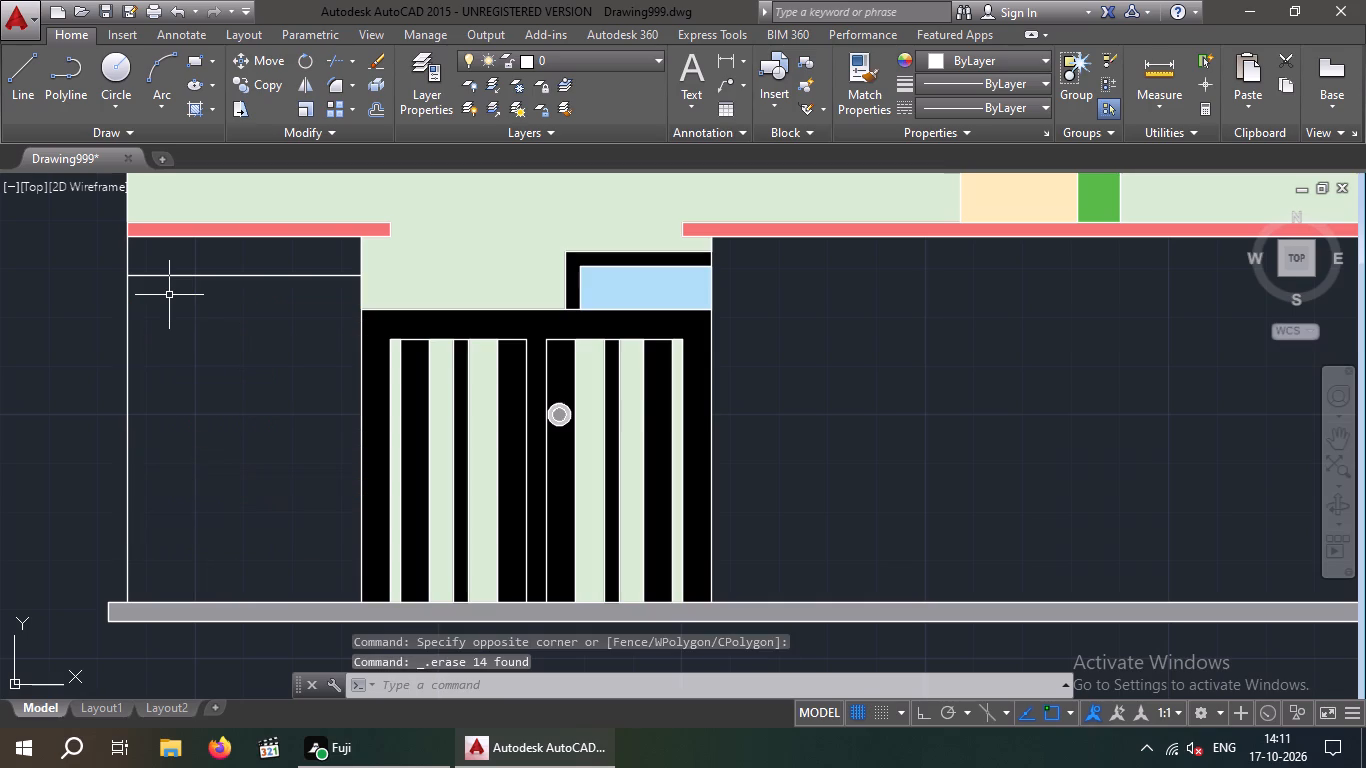
{"action": "key", "text": "Escape"}
{"action": "key", "text": "Escape"}
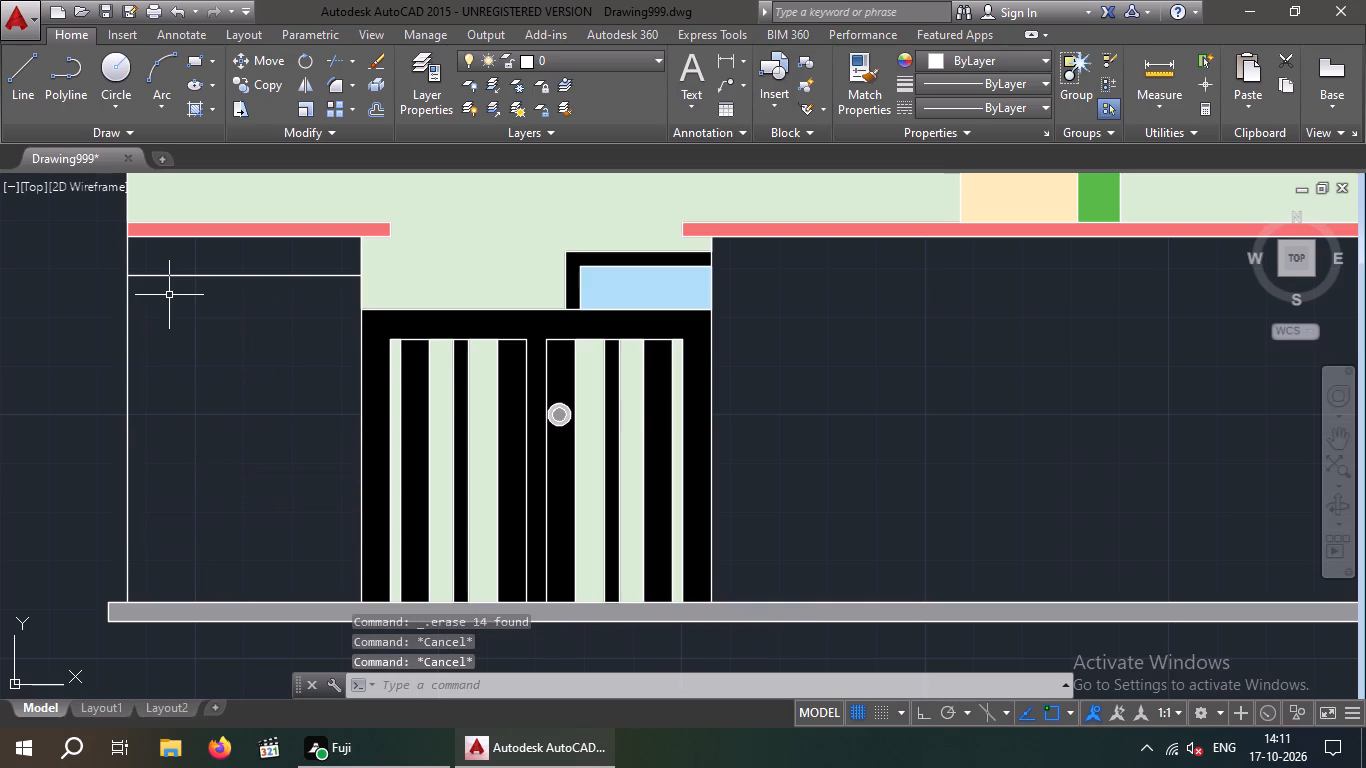
Offset the remaining horizontal line beside the double door 3" downward.
{"action": "key", "text": "o"}
{"action": "key", "text": "Return"}
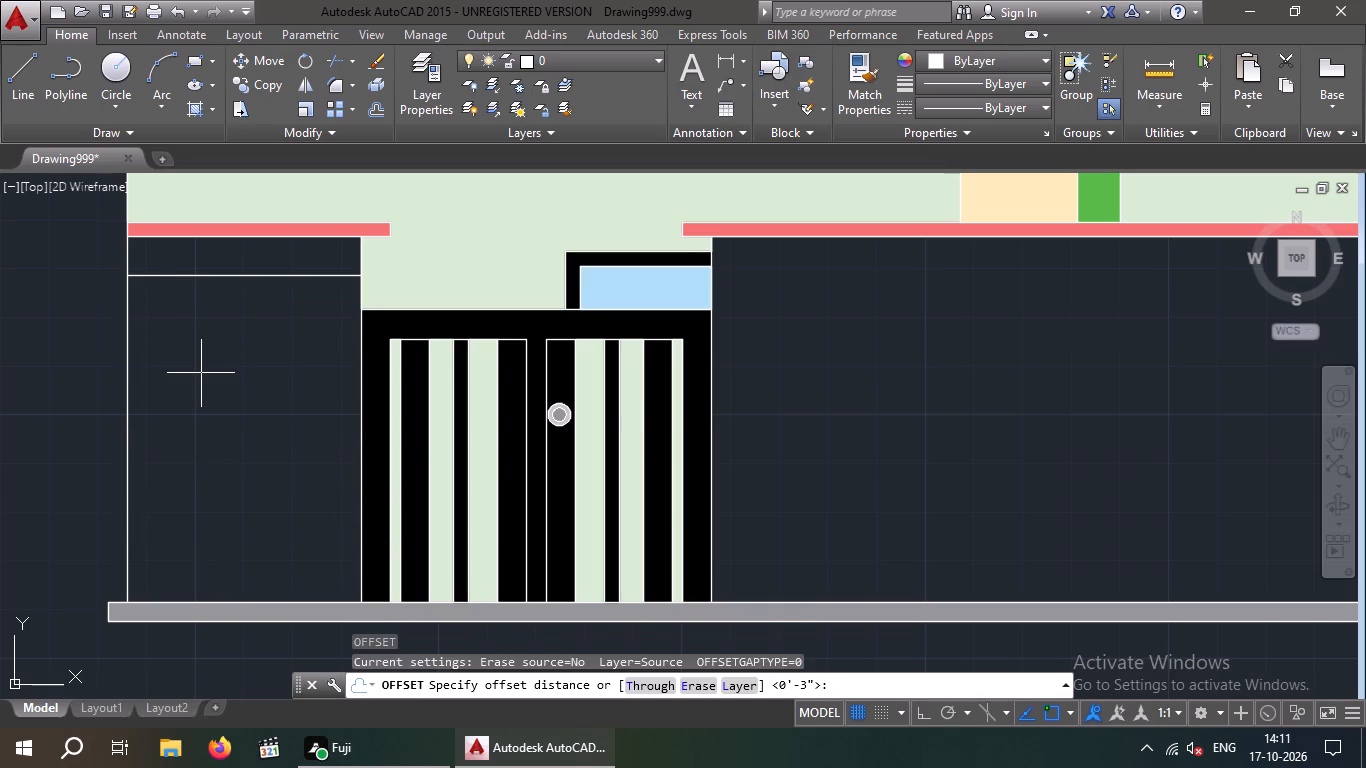
{"action": "type", "text": "3\""}
{"action": "key", "text": "Return"}
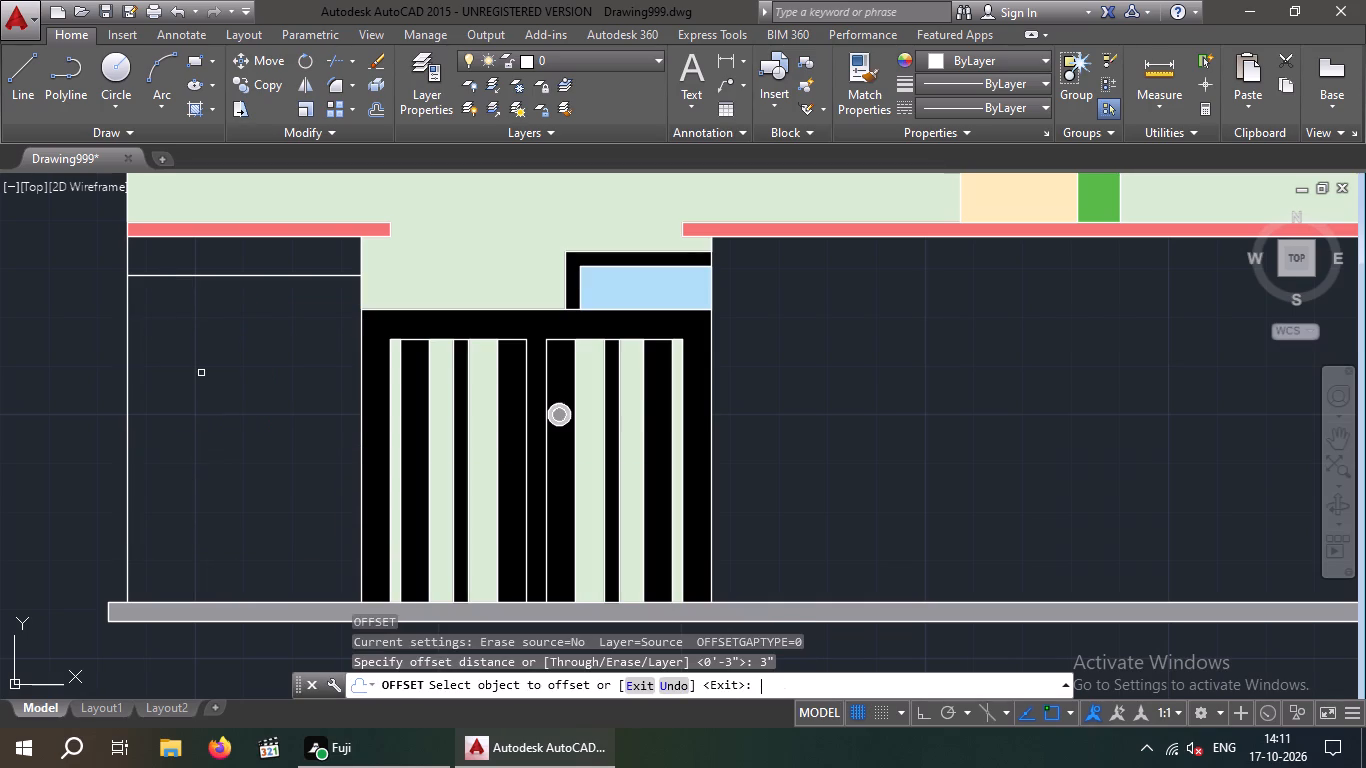
{"action": "left_click", "coordinate": [227, 274]}
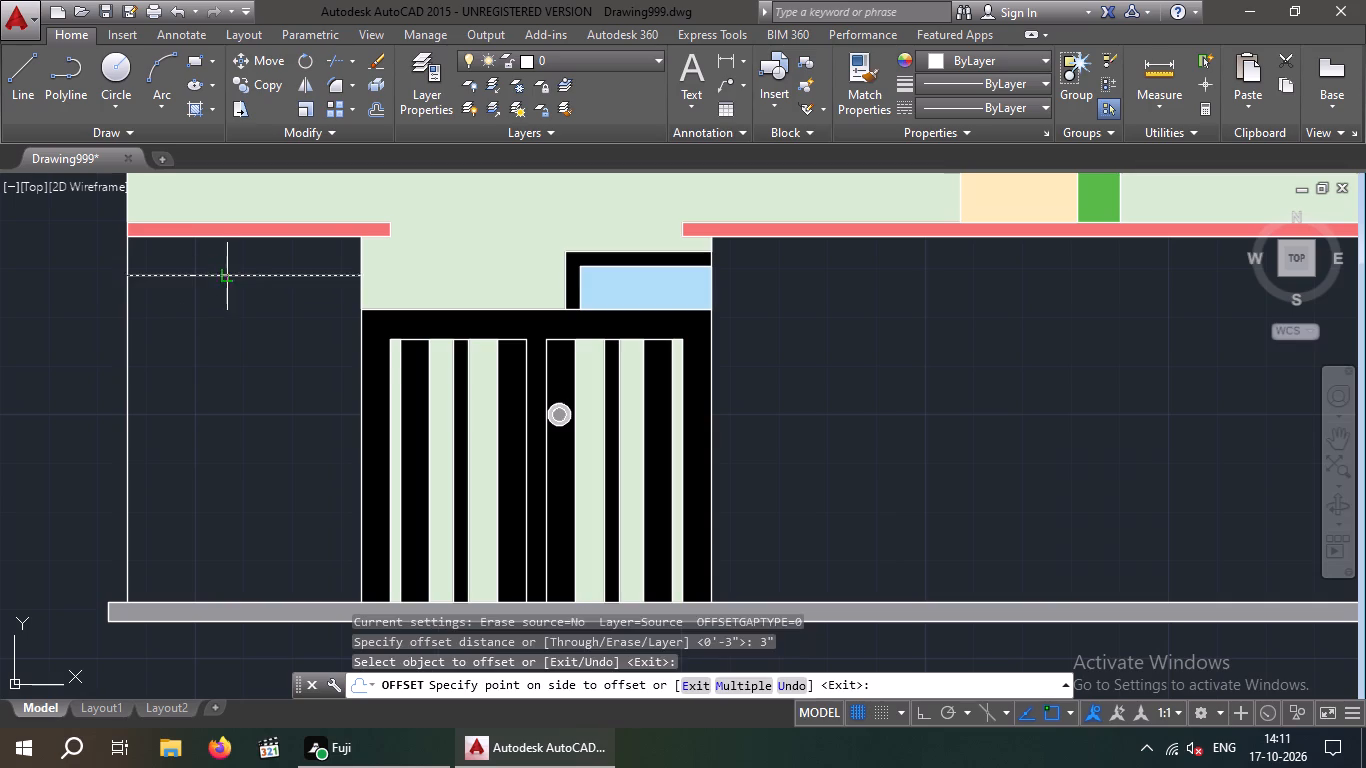
{"action": "left_click", "coordinate": [223, 305]}
{"action": "key", "text": "Escape"}
{"action": "key", "text": "Escape"}
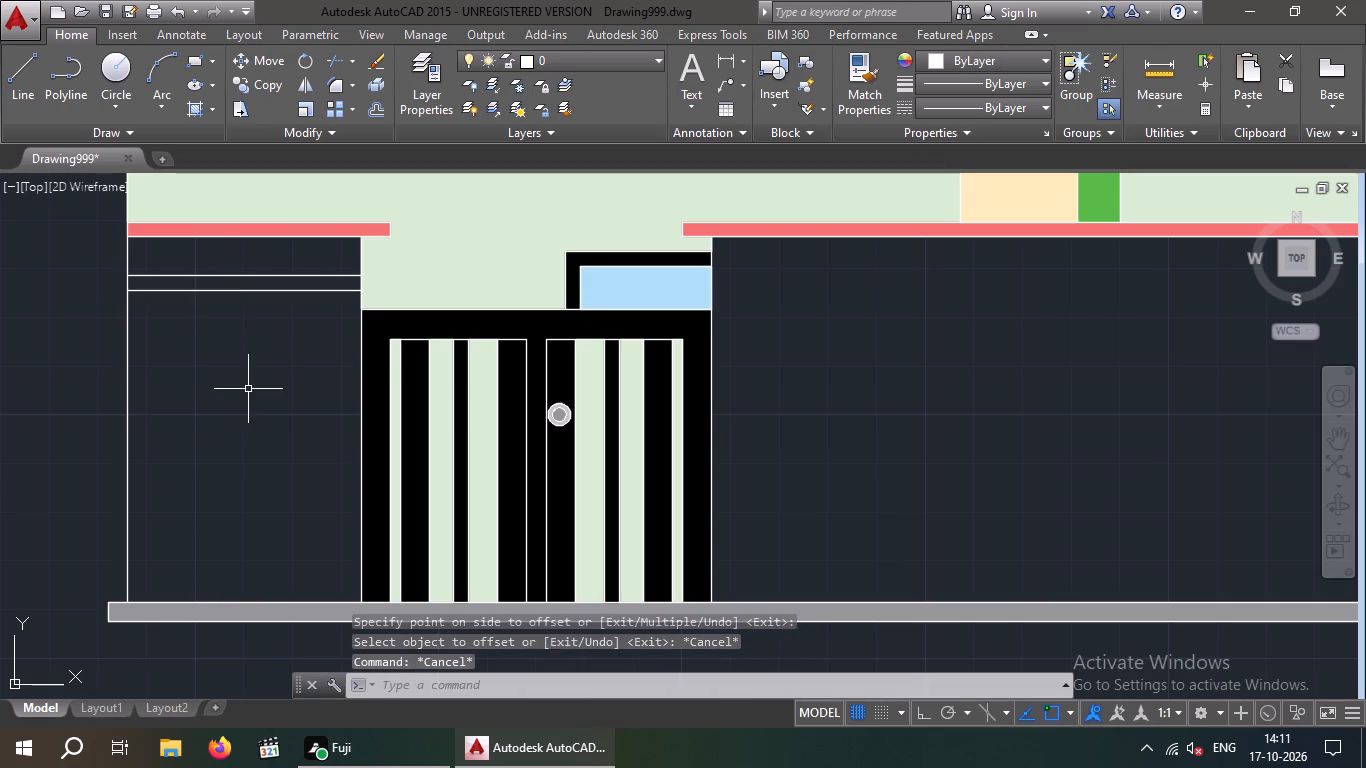
Offset the lower of the two horizontal lines beside the double door 7" downward.
{"action": "key", "text": "o"}
{"action": "key", "text": "Return"}
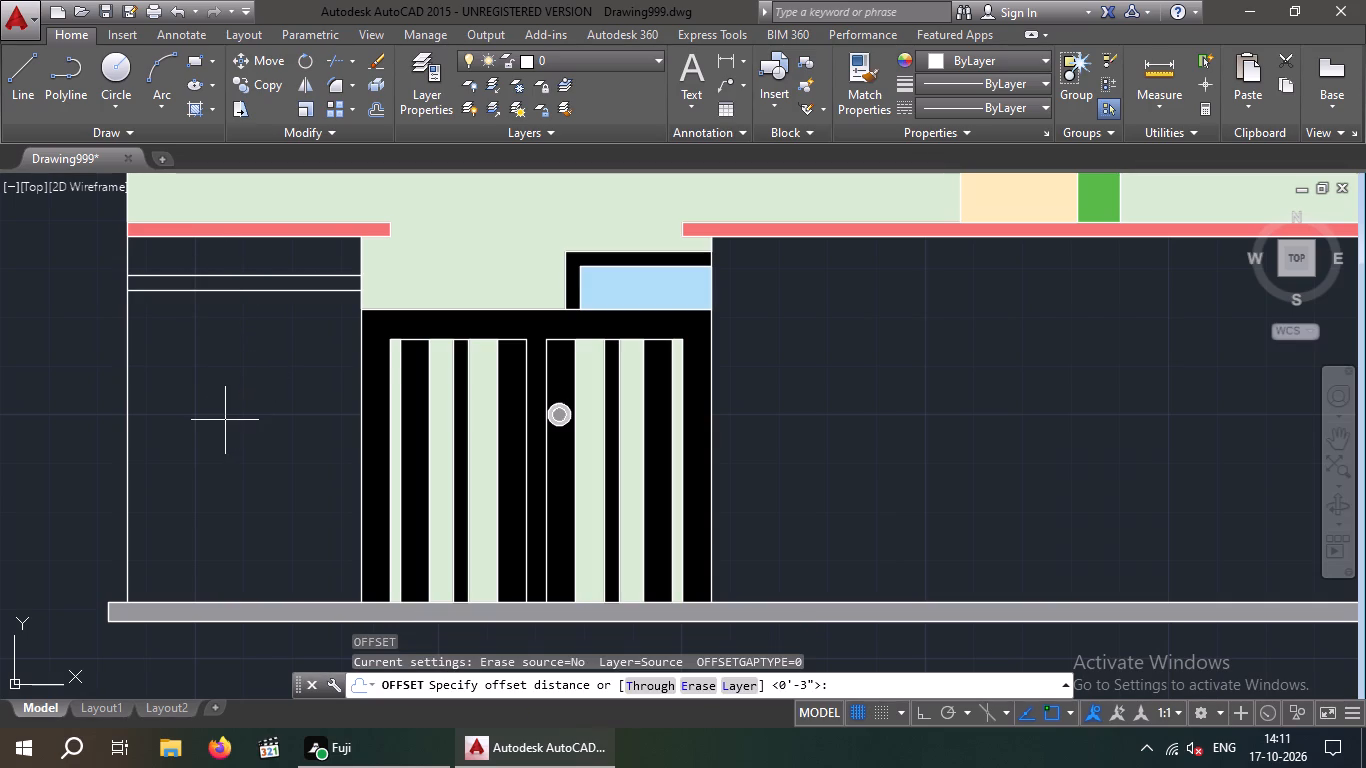
{"action": "key", "text": "7"}
{"action": "key", "text": "shift+quotedbl"}
{"action": "key", "text": "Return"}
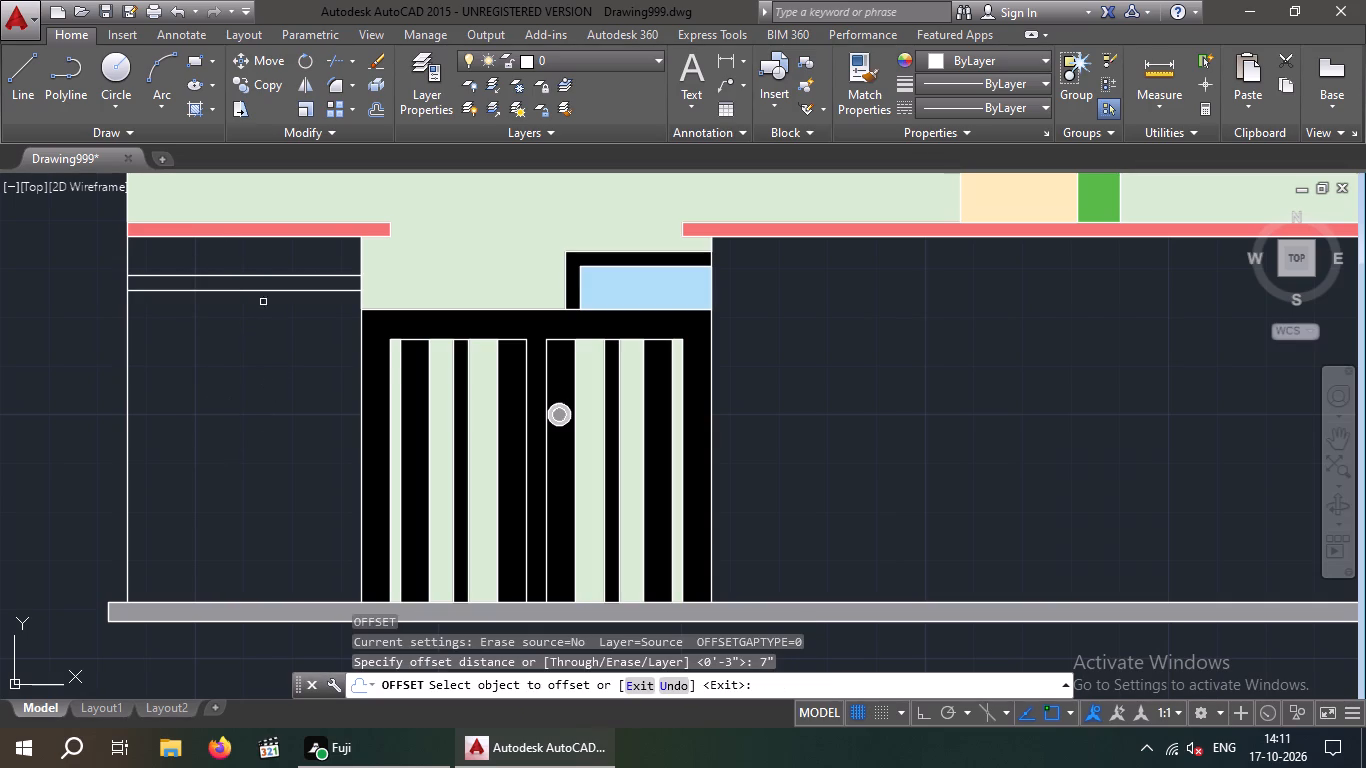
{"action": "left_click", "coordinate": [259, 291]}
{"action": "left_click", "coordinate": [254, 329]}
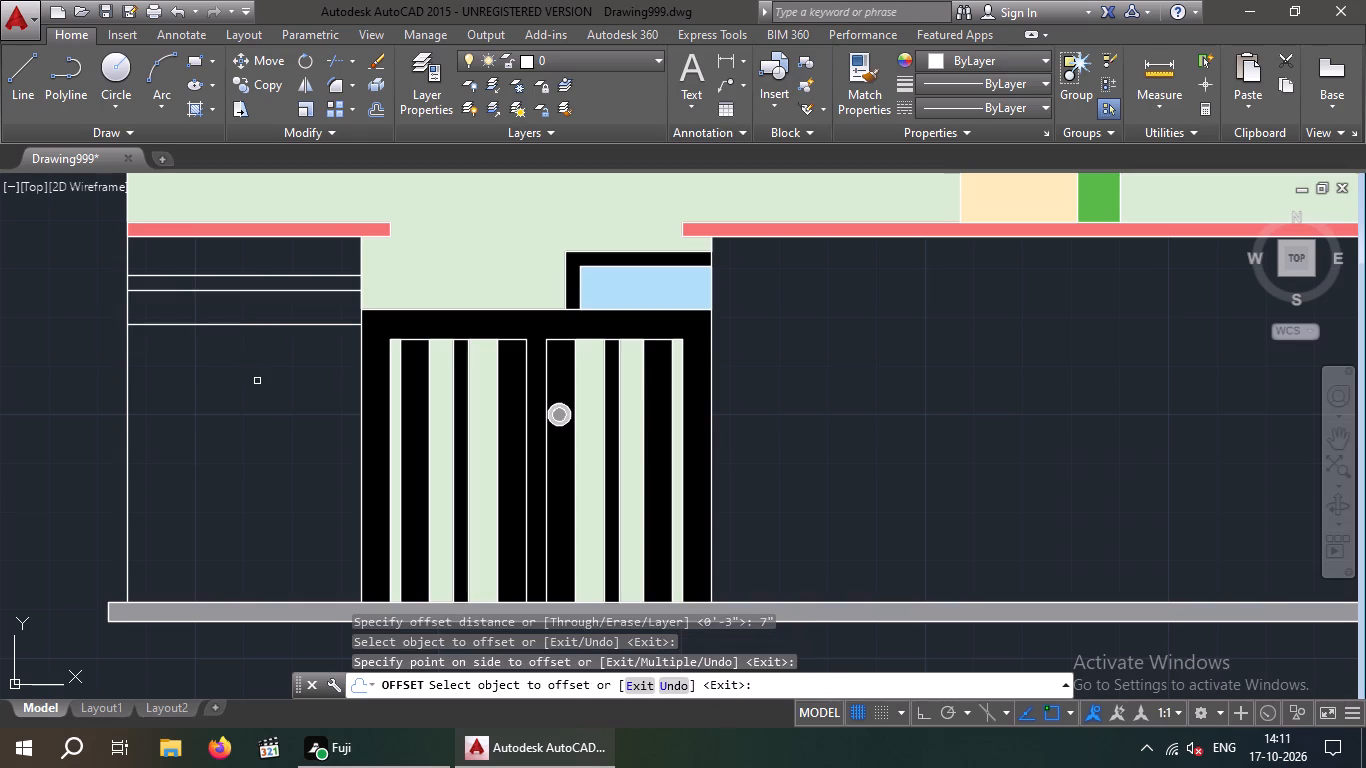
{"action": "key", "text": "Escape"}
{"action": "key", "text": "Escape"}
Offset the lowest of the three horizontal lines beside the double door 3" downward.
{"action": "key", "text": "o"}
{"action": "key", "text": "Return"}
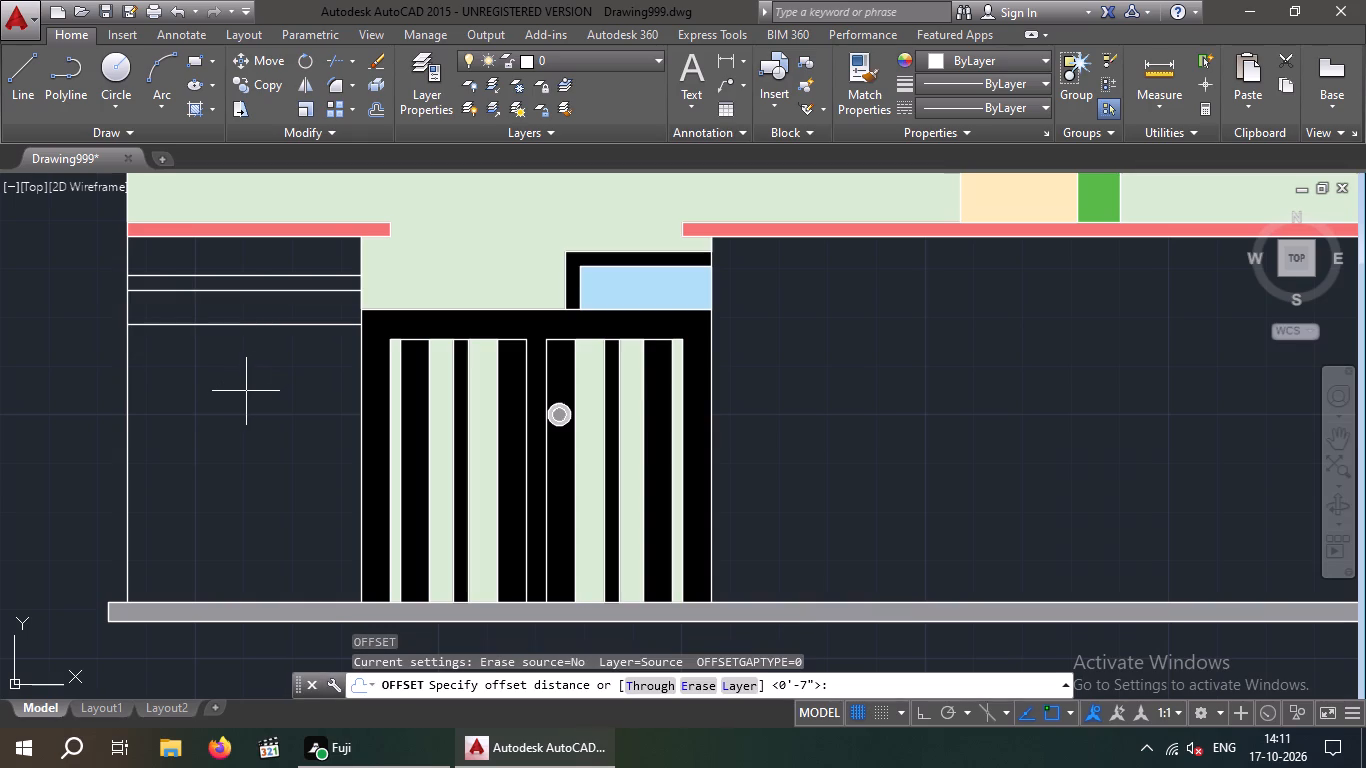
{"action": "key", "text": "3"}
{"action": "key", "text": "shift+quotedbl"}
{"action": "key", "text": "Return"}
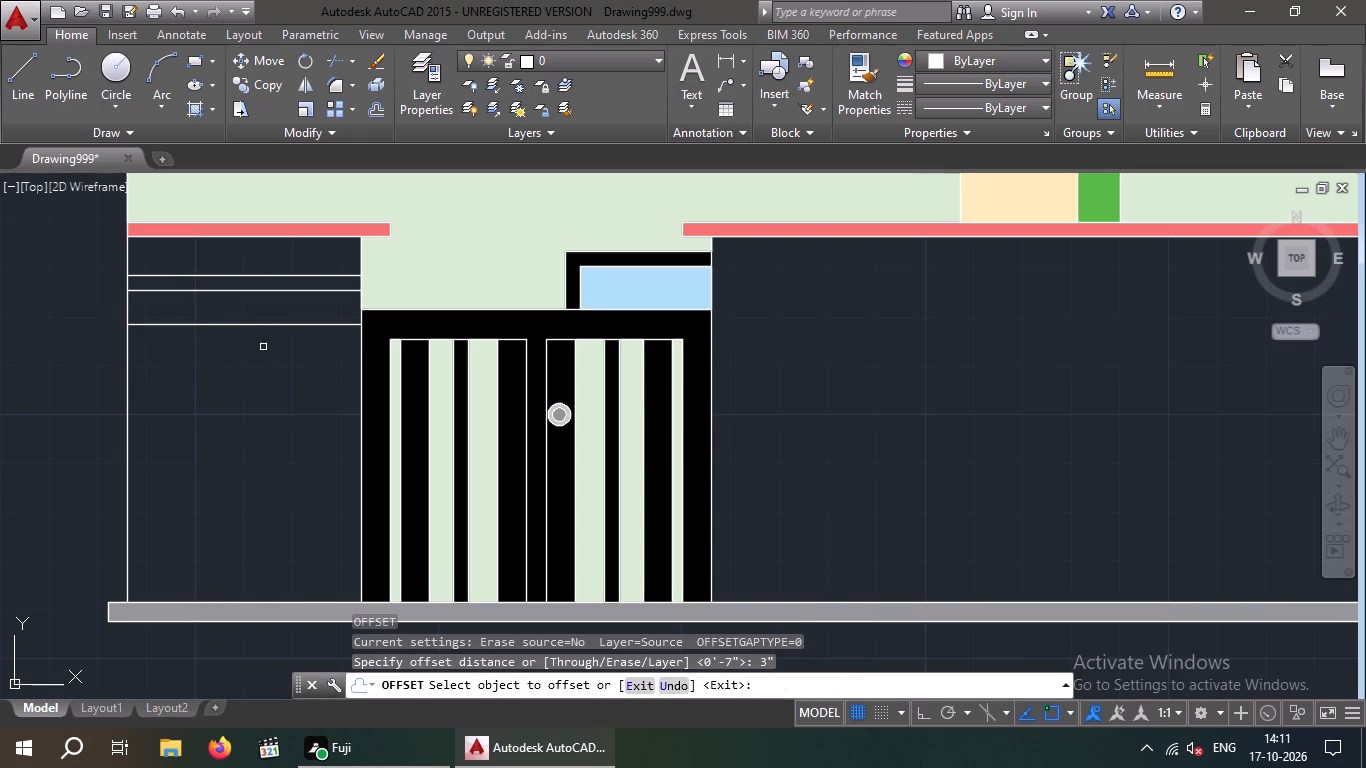
{"action": "left_click", "coordinate": [266, 326]}
{"action": "left_click", "coordinate": [265, 351]}
{"action": "key", "text": "Escape"}
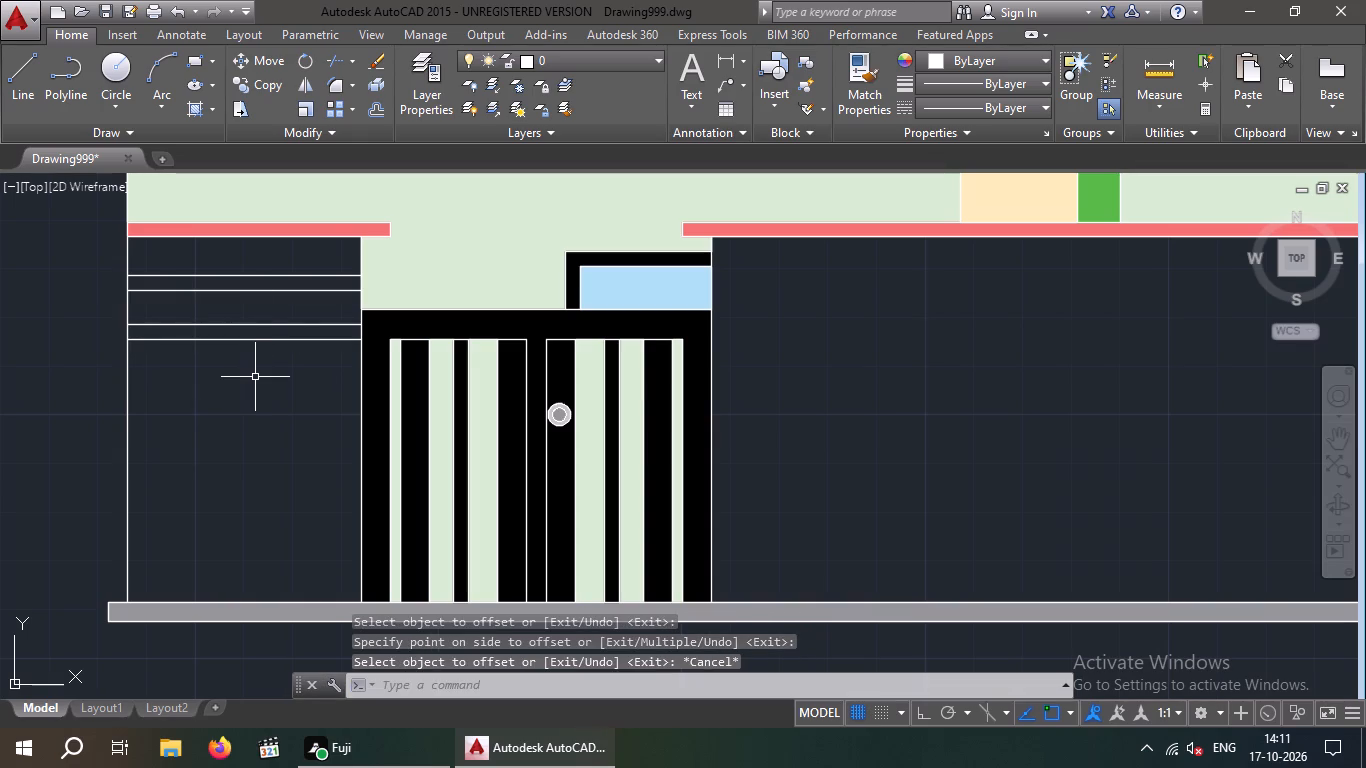
Offset the lowest of the four horizontal lines beside the double door 7" downward.
{"action": "key", "text": "Escape"}
{"action": "key", "text": "o"}
{"action": "key", "text": "Return"}
{"action": "key", "text": "7"}
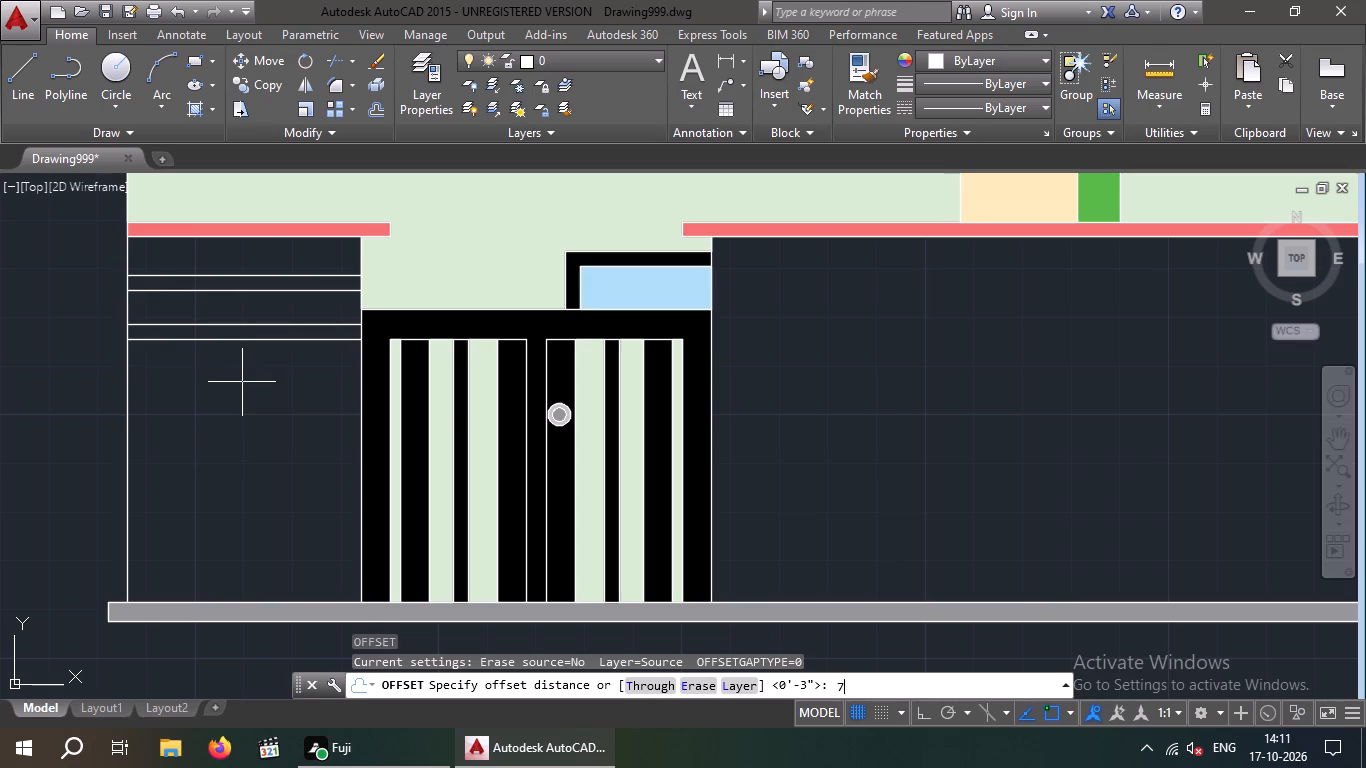
{"action": "key", "text": "shift+quotedbl"}
{"action": "key", "text": "Return"}
{"action": "left_click_drag", "start_coordinate": [254, 341], "coordinate": [255, 352]}
{"action": "left_click", "coordinate": [264, 386]}
{"action": "key", "text": "Escape"}
{"action": "key", "text": "Escape"}
Offset the lowest of the five horizontal lines beside the double door 3" downward.
{"action": "key", "text": "o"}
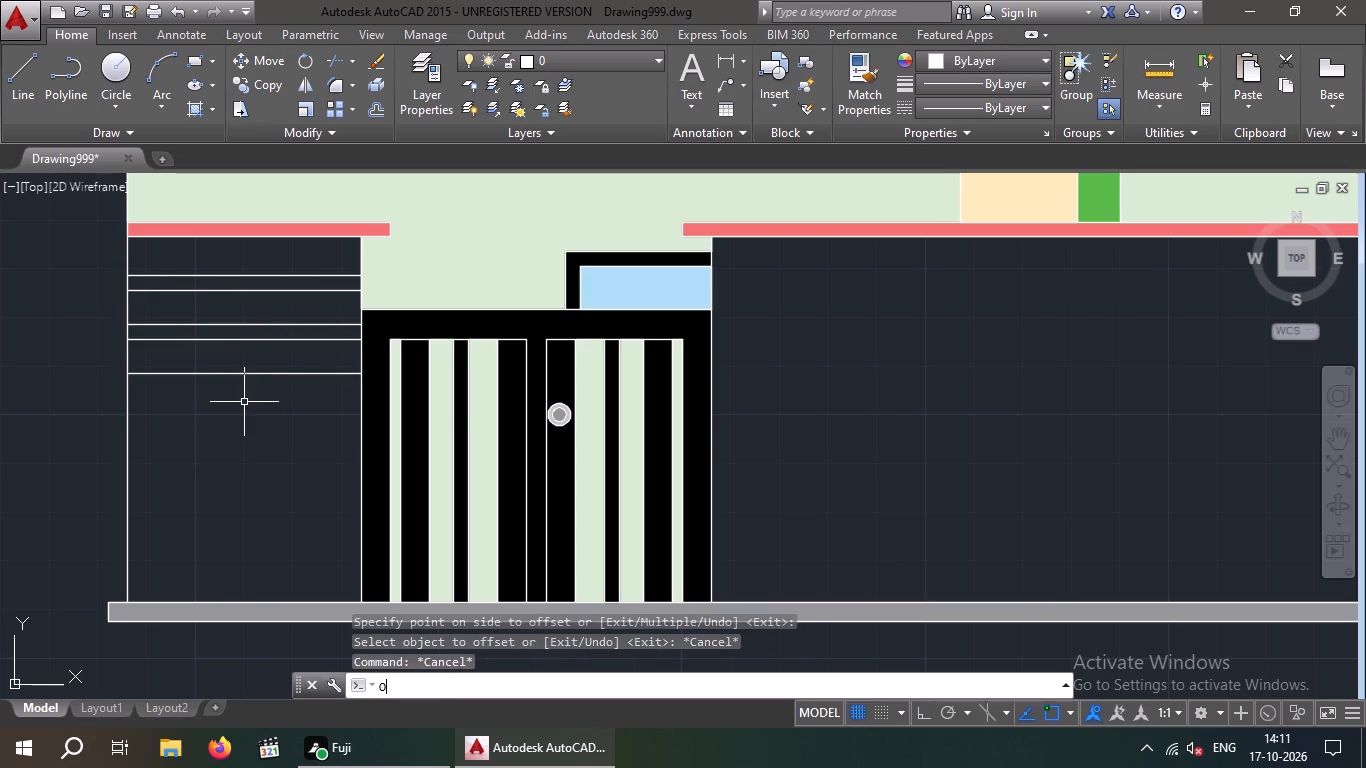
{"action": "key", "text": "Return"}
{"action": "key", "text": "3"}
{"action": "key", "text": "shift+quotedbl"}
{"action": "key", "text": "Return"}
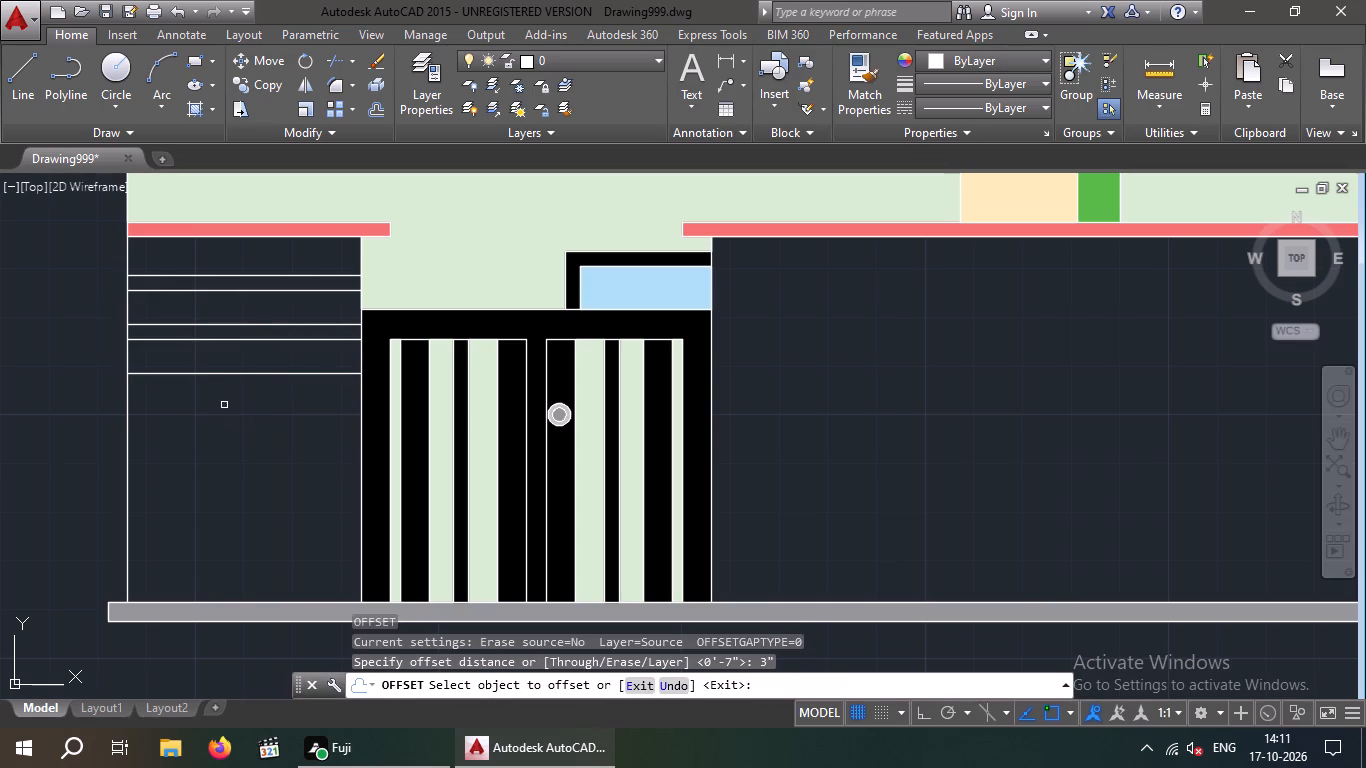
{"action": "left_click", "coordinate": [243, 375]}
{"action": "left_click", "coordinate": [252, 419]}
{"action": "key", "text": "Escape"}
{"action": "key", "text": "Escape"}
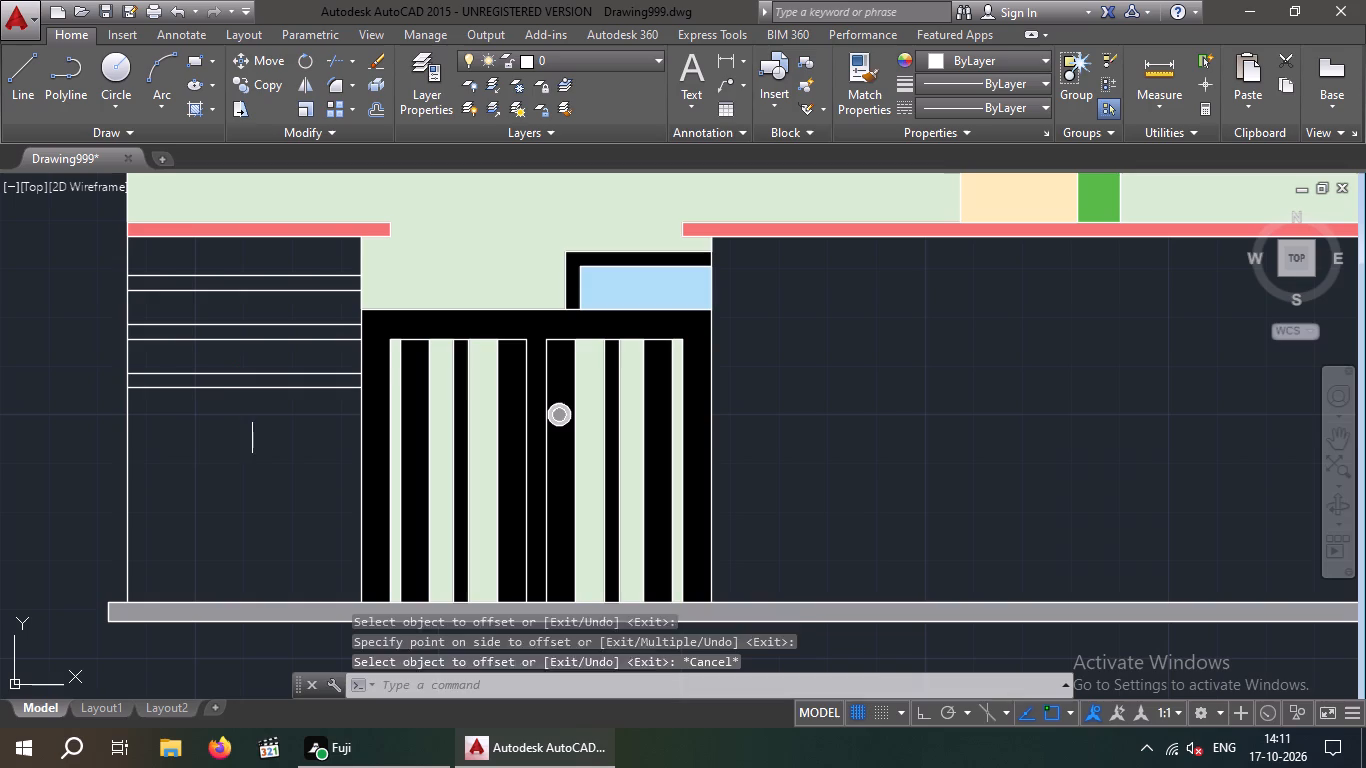
Offset the lowest of the six horizontal lines beside the double door 7" downward.
{"action": "key", "text": "o"}
{"action": "key", "text": "Return"}
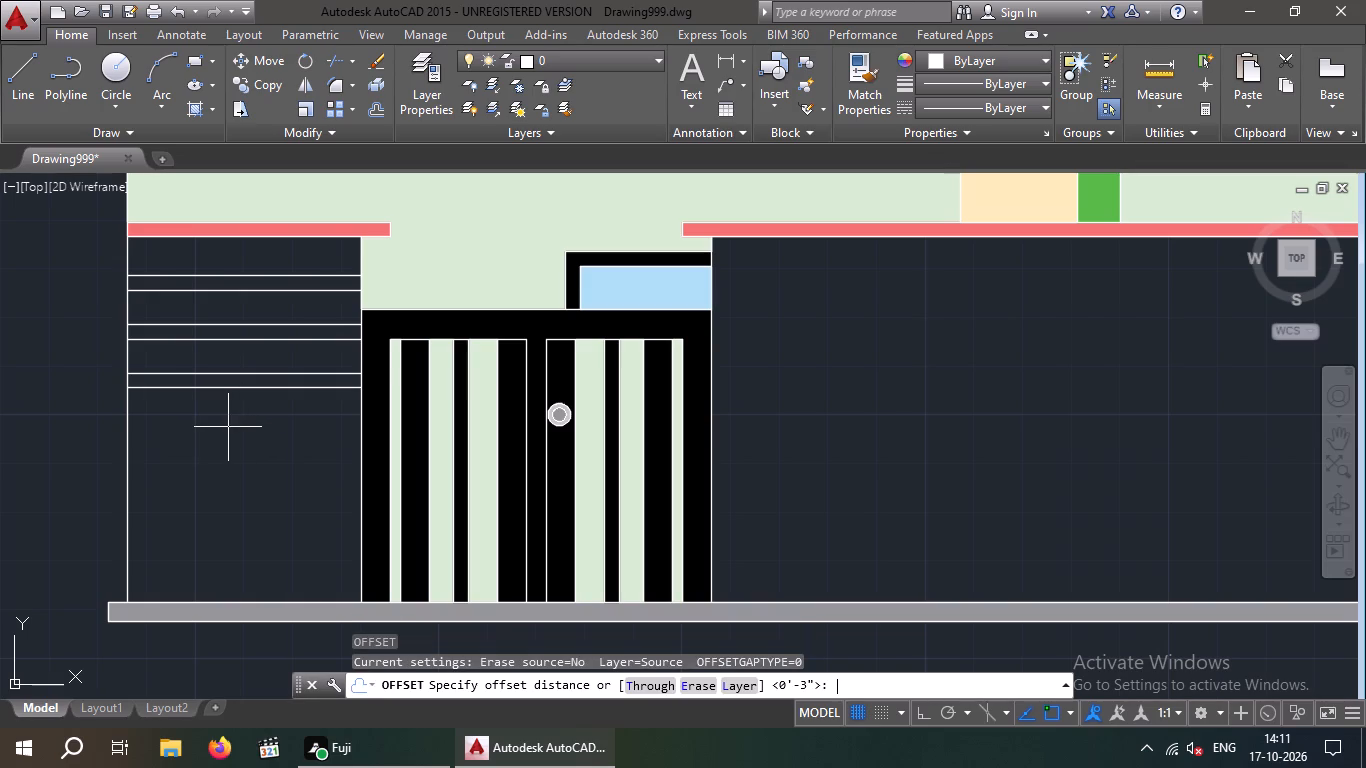
{"action": "key", "text": "7"}
{"action": "key", "text": "shift+quotedbl"}
{"action": "key", "text": "Return"}
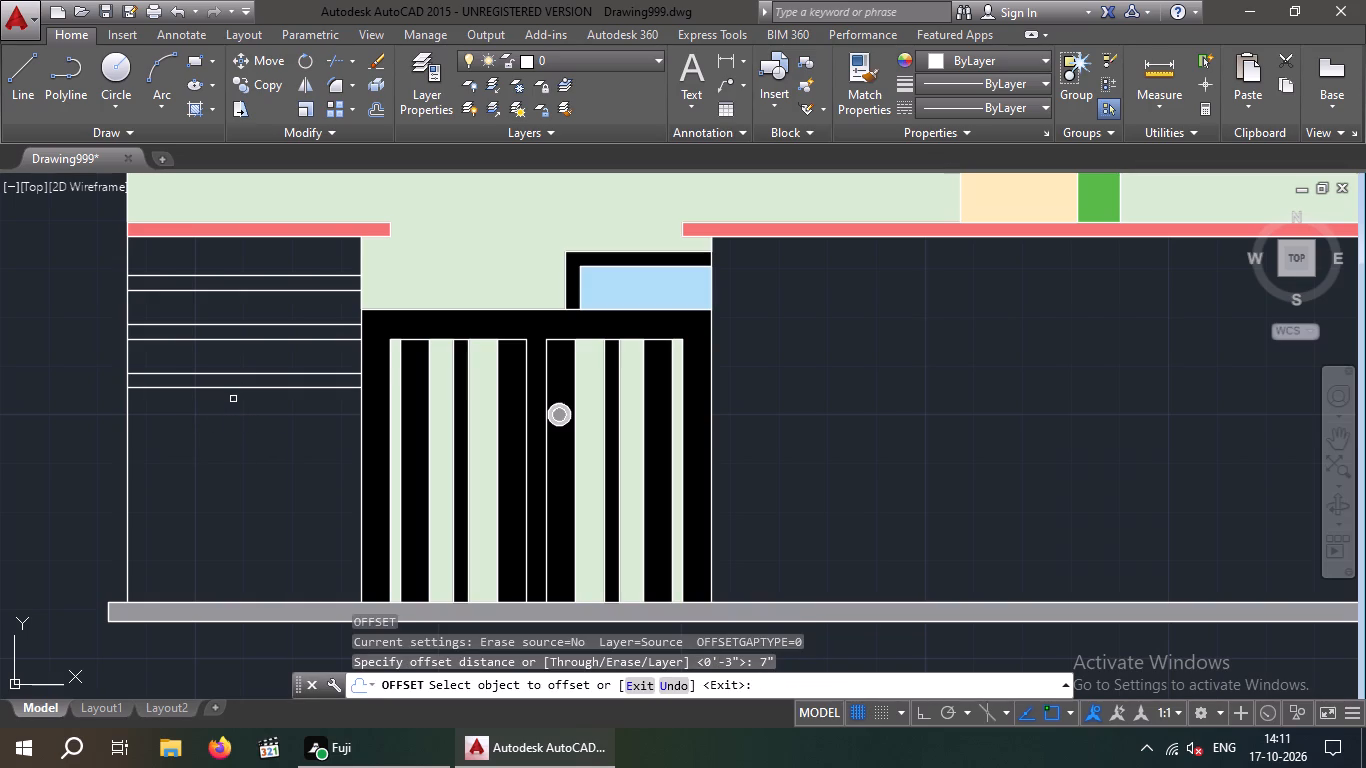
{"action": "left_click", "coordinate": [241, 389]}
{"action": "left_click", "coordinate": [239, 428]}
{"action": "key", "text": "Escape"}
{"action": "key", "text": "Escape"}
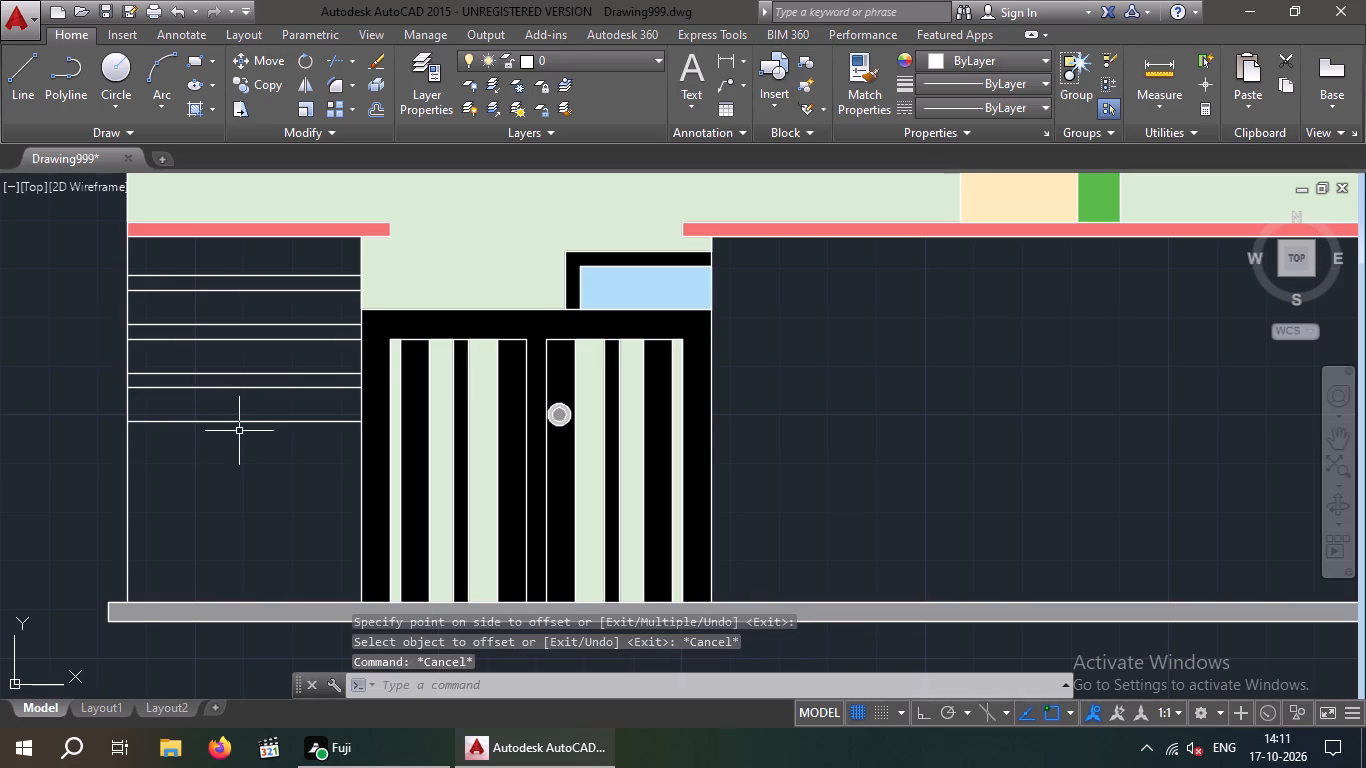
Offset the lowest of the seven horizontal lines beside the double door 3" downward.
{"action": "key", "text": "o"}
{"action": "key", "text": "Return"}
{"action": "key", "text": "3"}
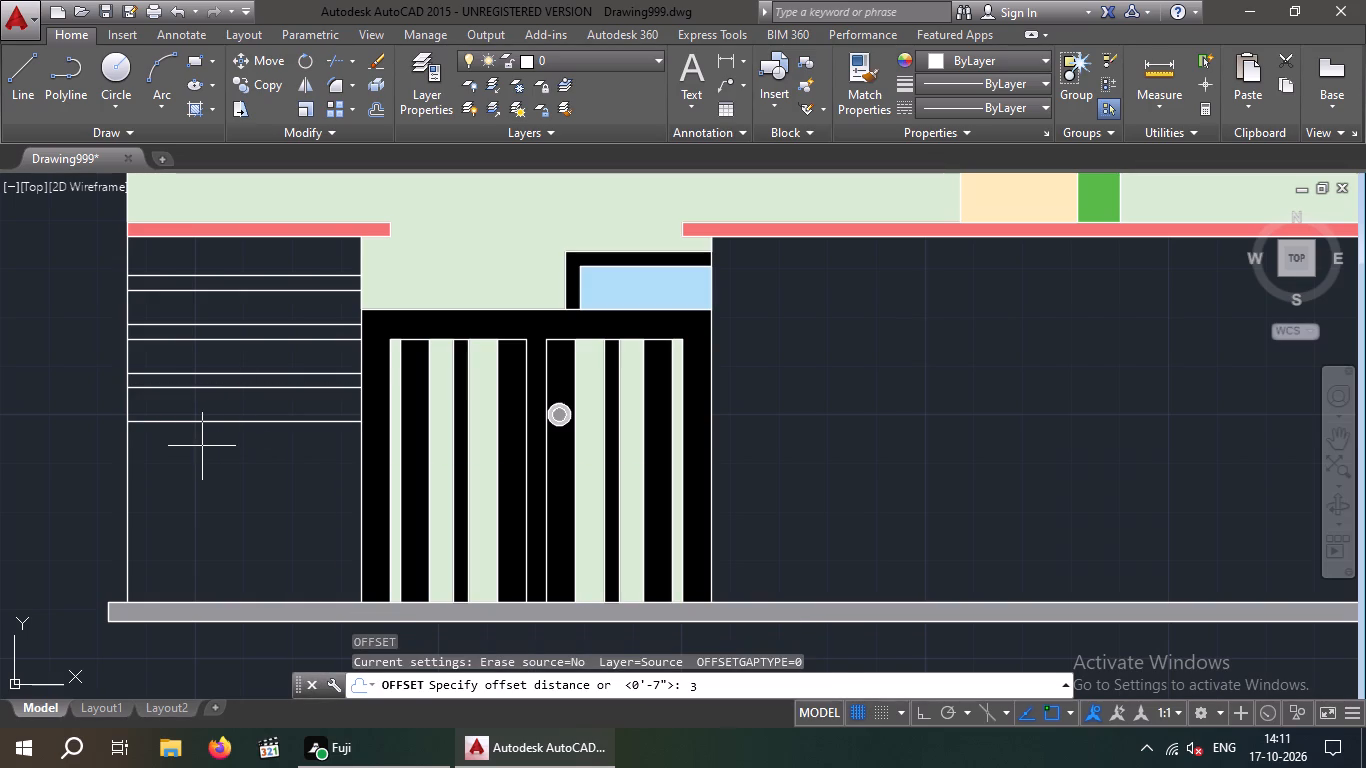
{"action": "key", "text": "shift+quotedbl"}
{"action": "key", "text": "Return"}
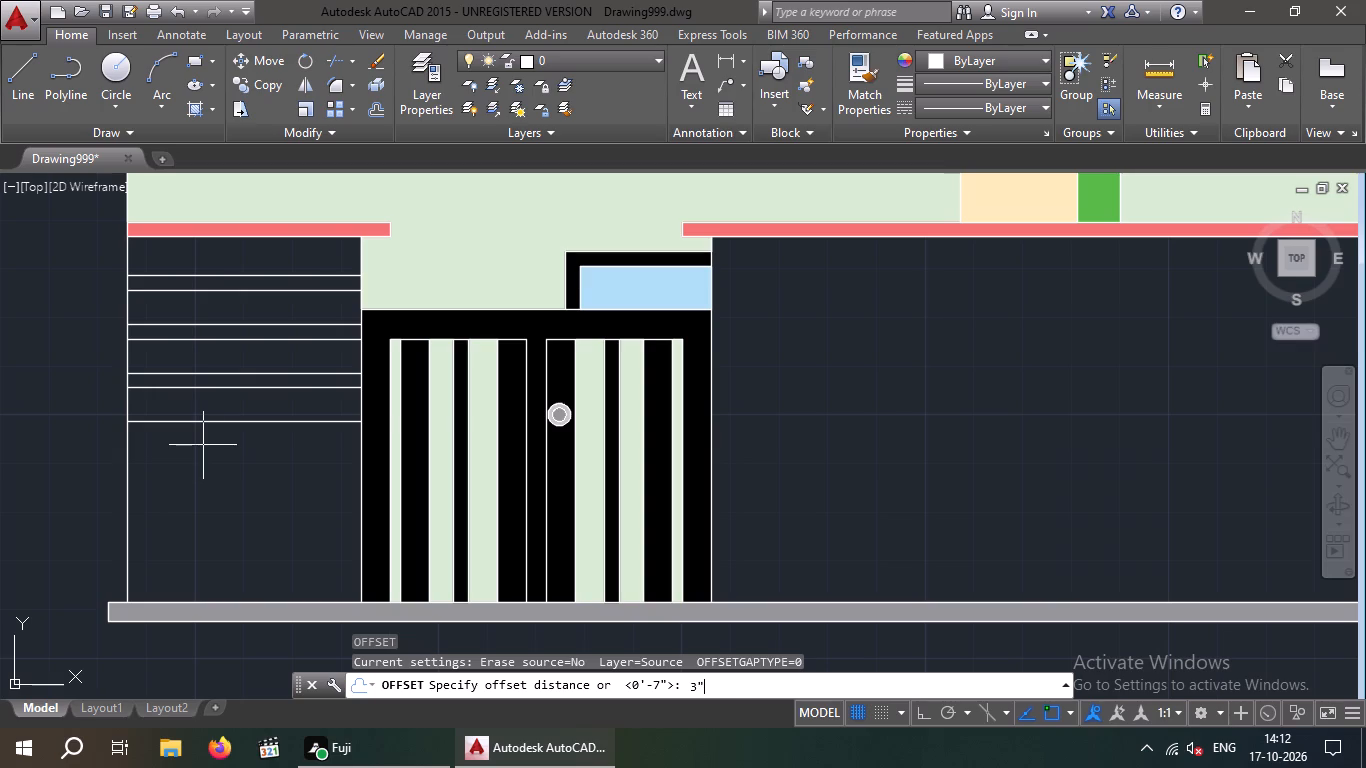
{"action": "left_click_drag", "start_coordinate": [228, 421], "coordinate": [230, 434]}
{"action": "left_click", "coordinate": [230, 449]}
{"action": "key", "text": "Escape"}
{"action": "key", "text": "Escape"}
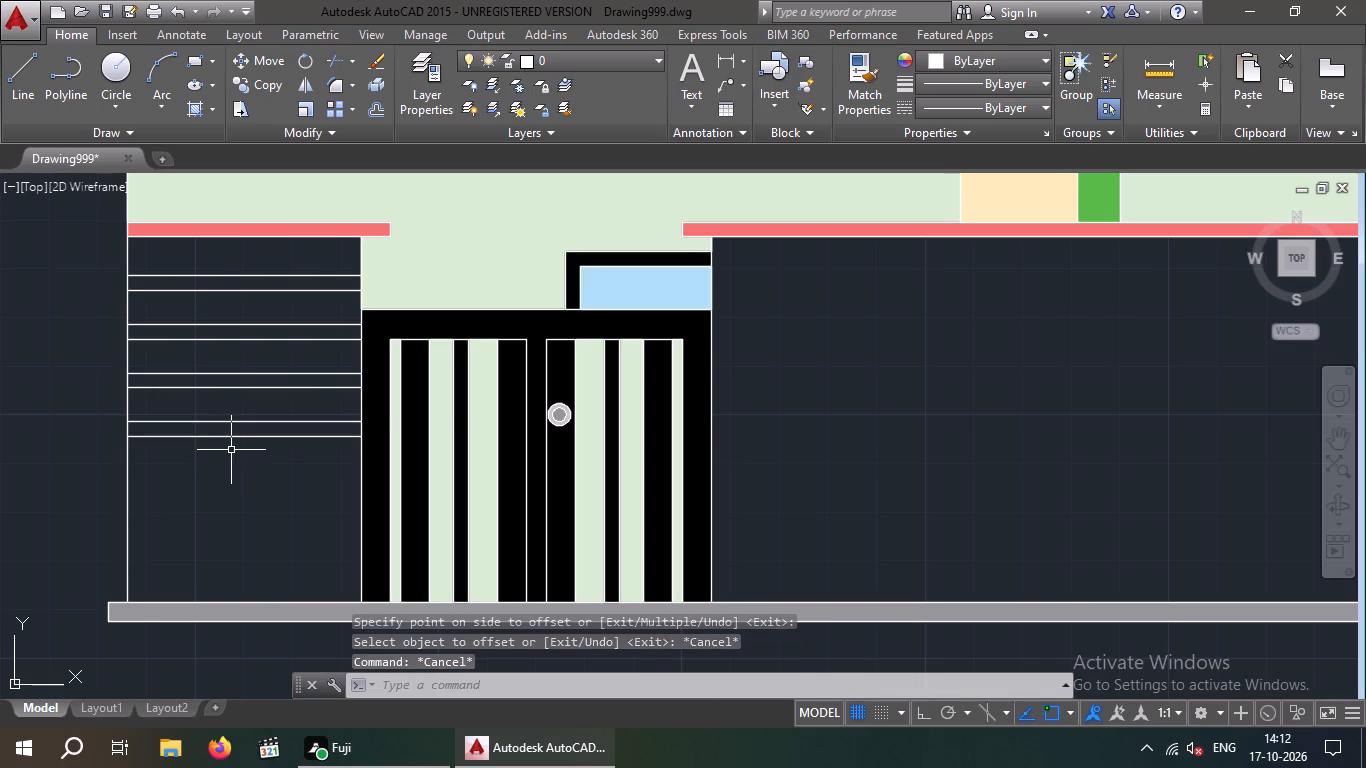
Offset the lowest of the eight horizontal lines beside the double door 7" downward.
{"action": "key", "text": "o"}
{"action": "key", "text": "Return"}
{"action": "key", "text": "7"}
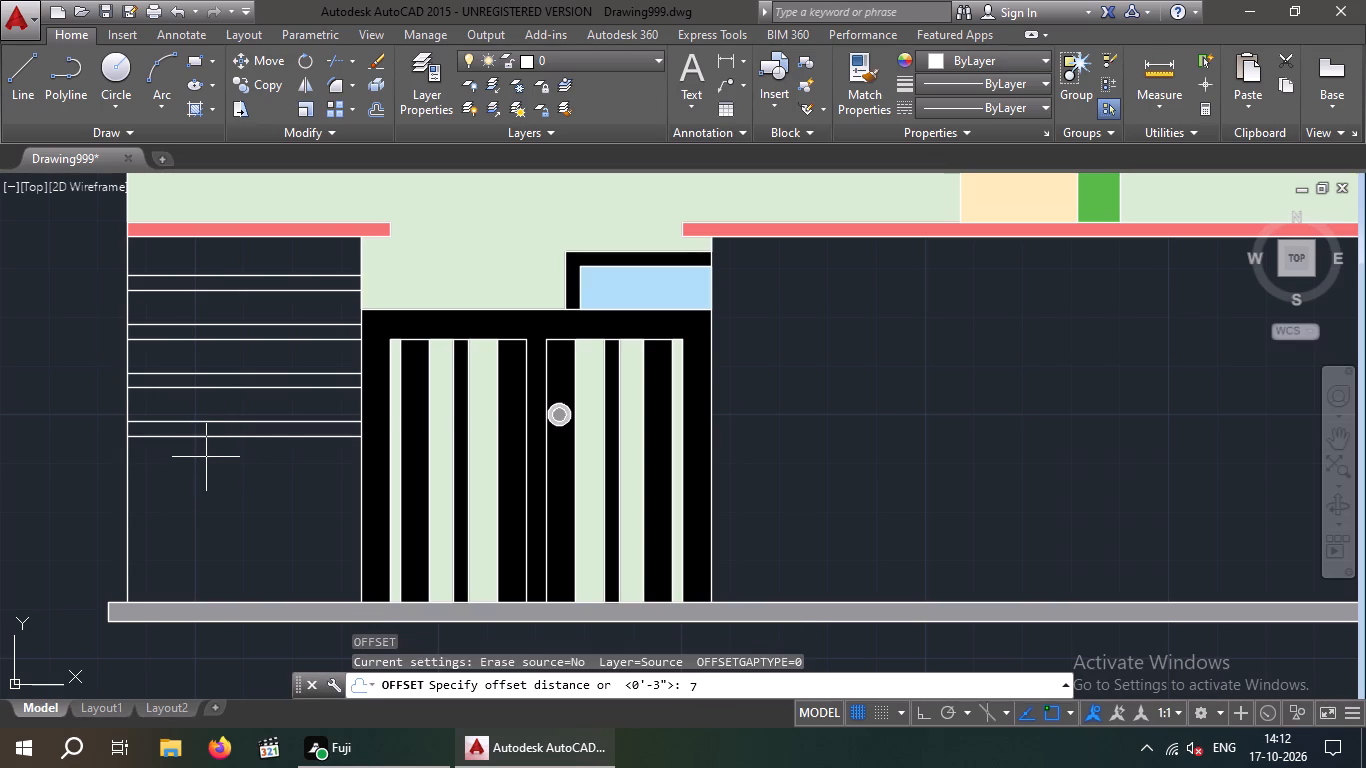
{"action": "key", "text": "shift+quotedbl"}
{"action": "key", "text": "Return"}
{"action": "left_click_drag", "start_coordinate": [218, 438], "coordinate": [219, 453]}
{"action": "left_click", "coordinate": [219, 519]}
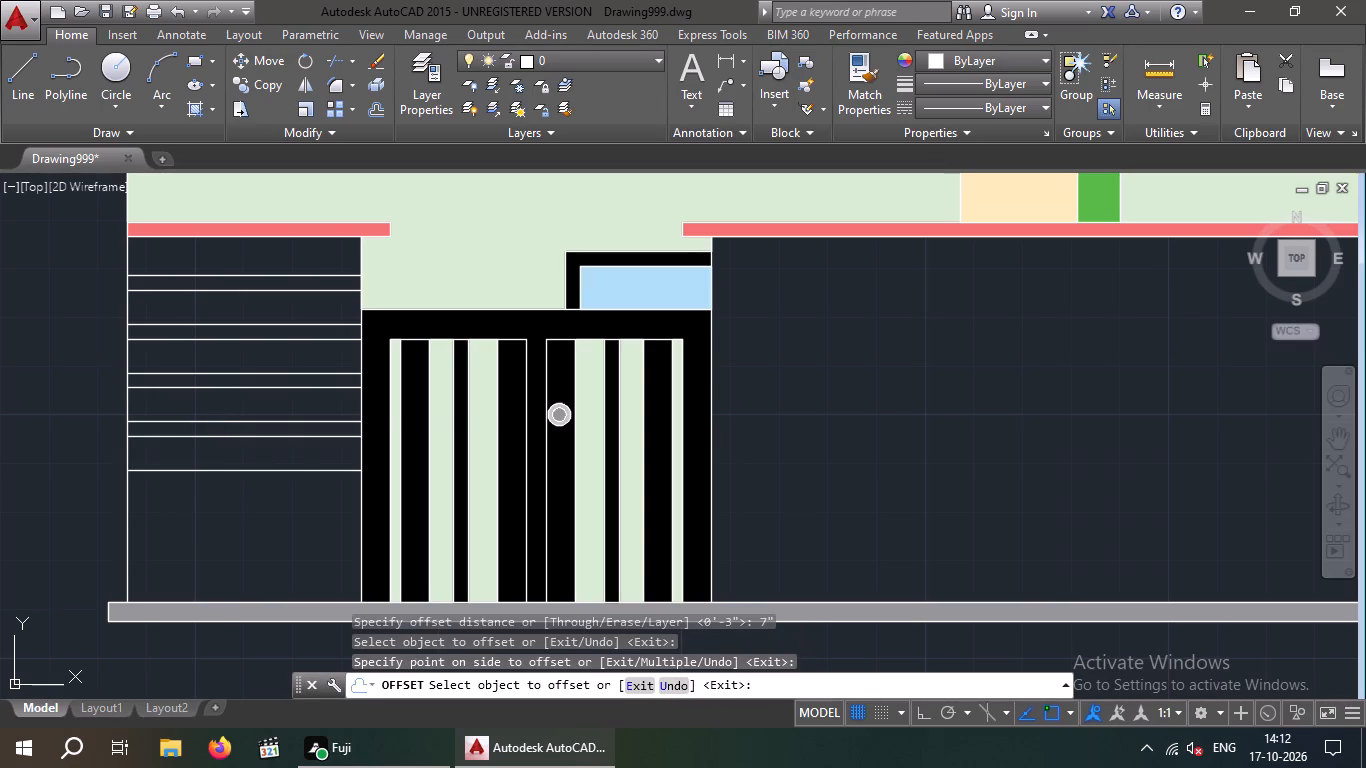
{"action": "key", "text": "Escape"}
{"action": "key", "text": "Escape"}
Offset the lowest of the nine horizontal lines beside the double door 3" downward.
{"action": "key", "text": "o"}
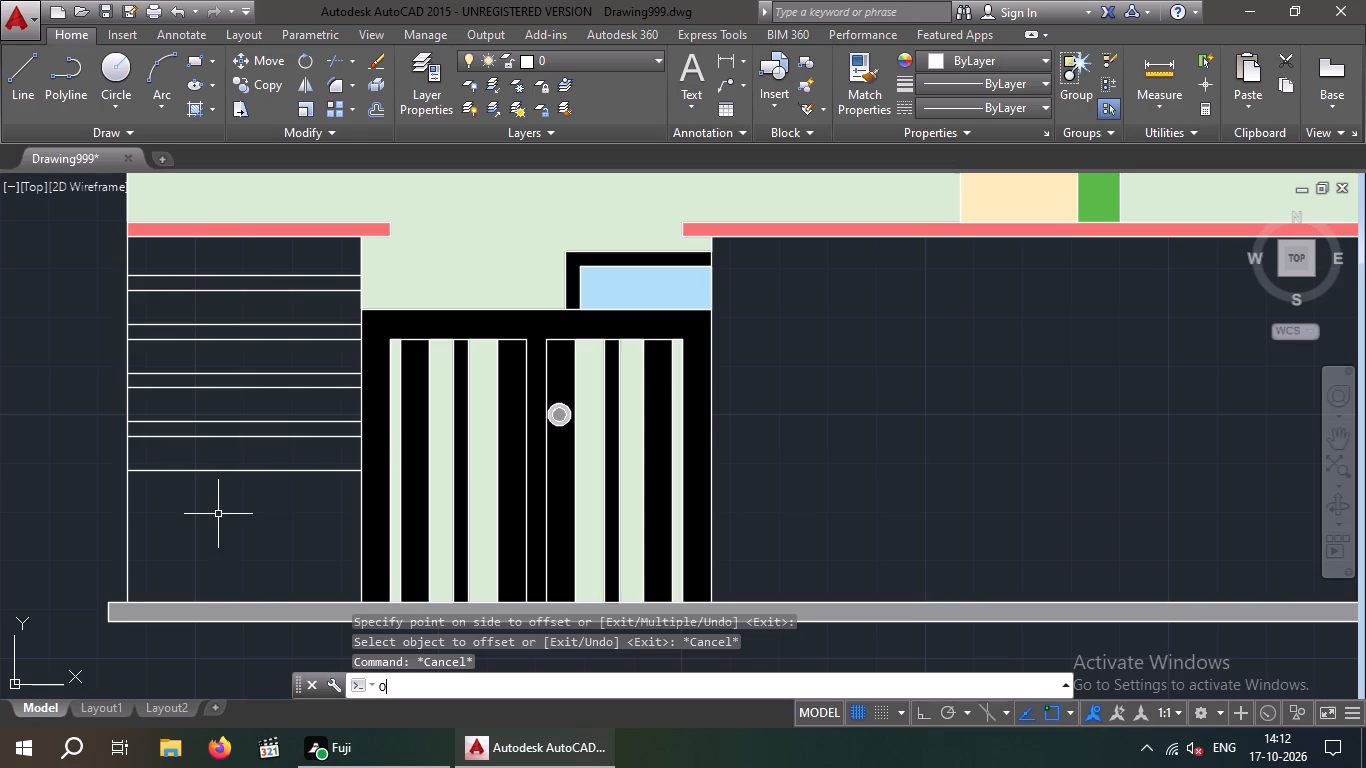
{"action": "key", "text": "Return"}
{"action": "key", "text": "3"}
{"action": "key", "text": "shift+quotedbl"}
{"action": "key", "text": "Return"}
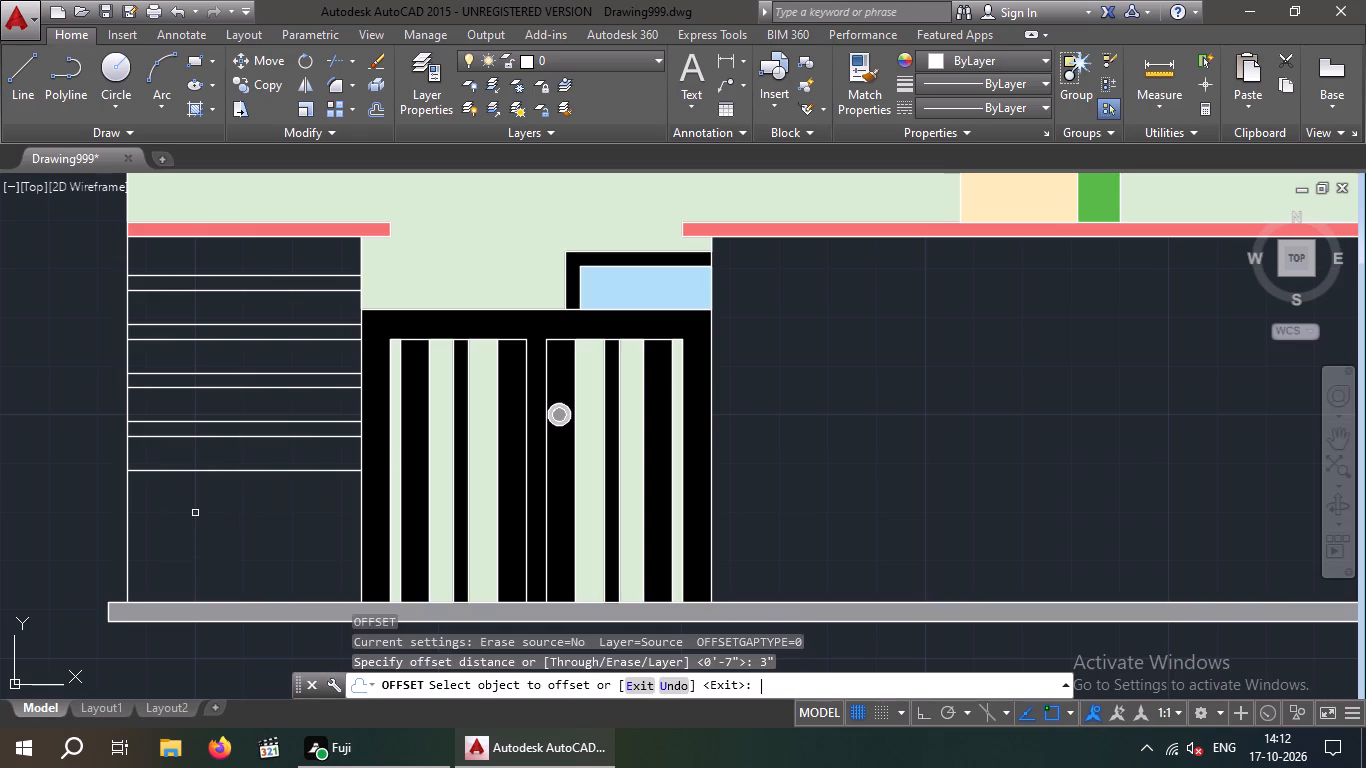
{"action": "left_click", "coordinate": [232, 470]}
{"action": "left_click", "coordinate": [237, 511]}
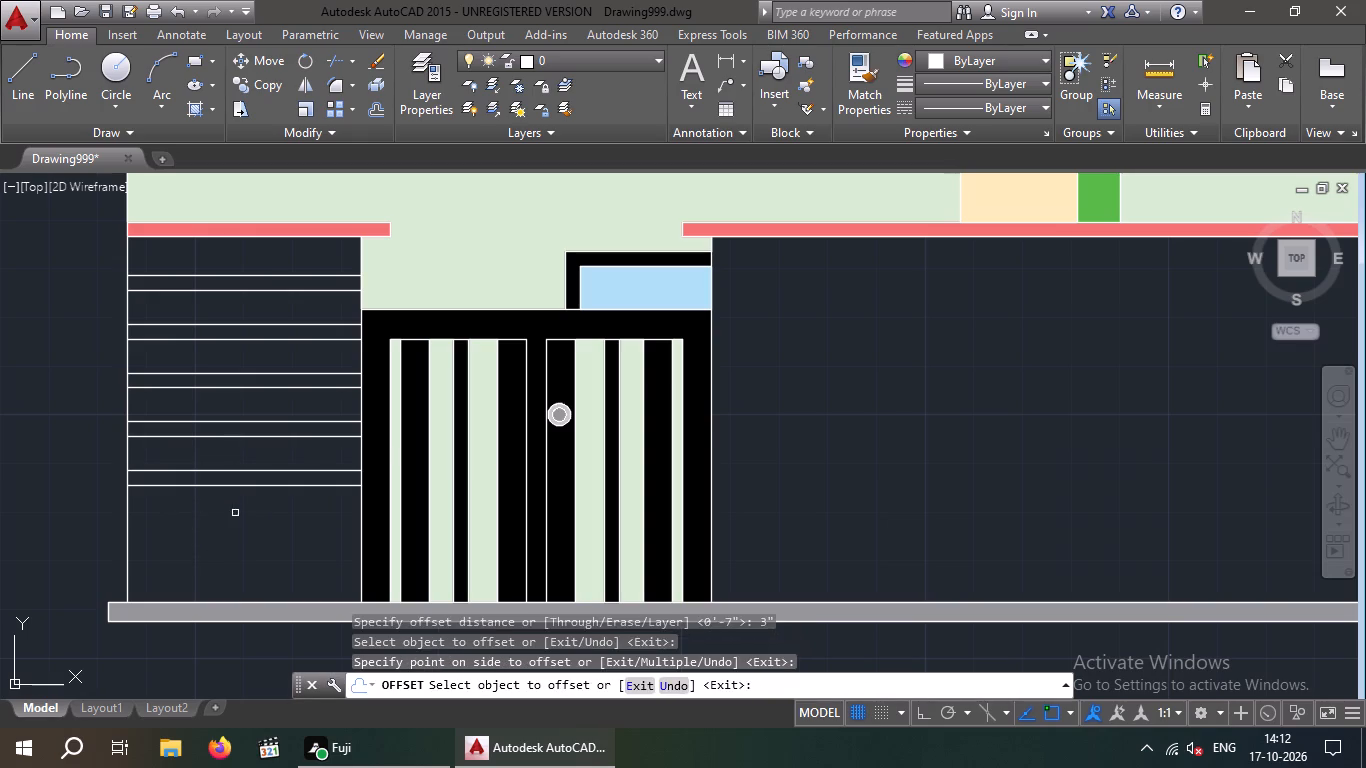
{"action": "key", "text": "Escape"}
{"action": "key", "text": "Escape"}
Offset the lowest of the ten horizontal lines beside the double door 7" downward.
{"action": "key", "text": "o"}
{"action": "key", "text": "Return"}
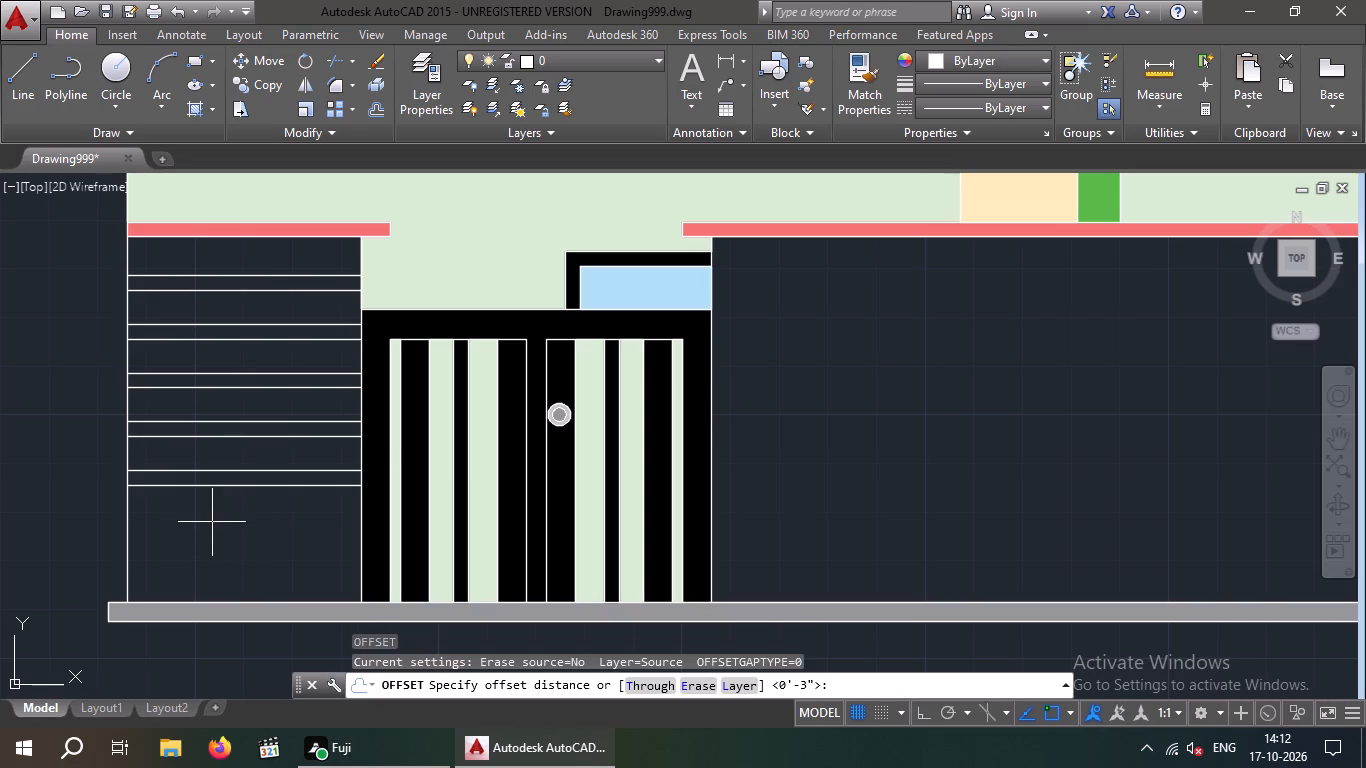
{"action": "key", "text": "7"}
{"action": "key", "text": "shift+quotedbl"}
{"action": "key", "text": "Return"}
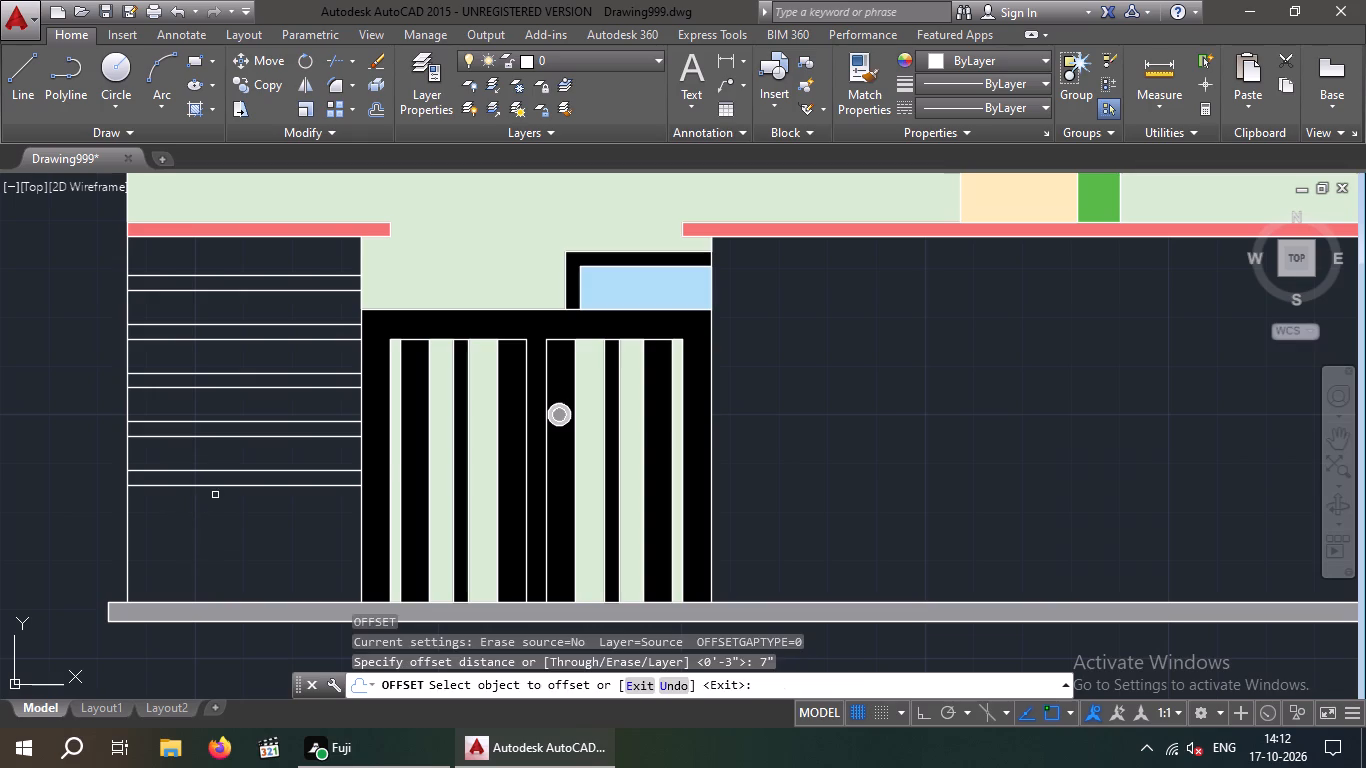
{"action": "left_click_drag", "start_coordinate": [226, 487], "coordinate": [235, 522]}
{"action": "left_click", "coordinate": [236, 529]}
{"action": "key", "text": "Escape"}
{"action": "key", "text": "Escape"}
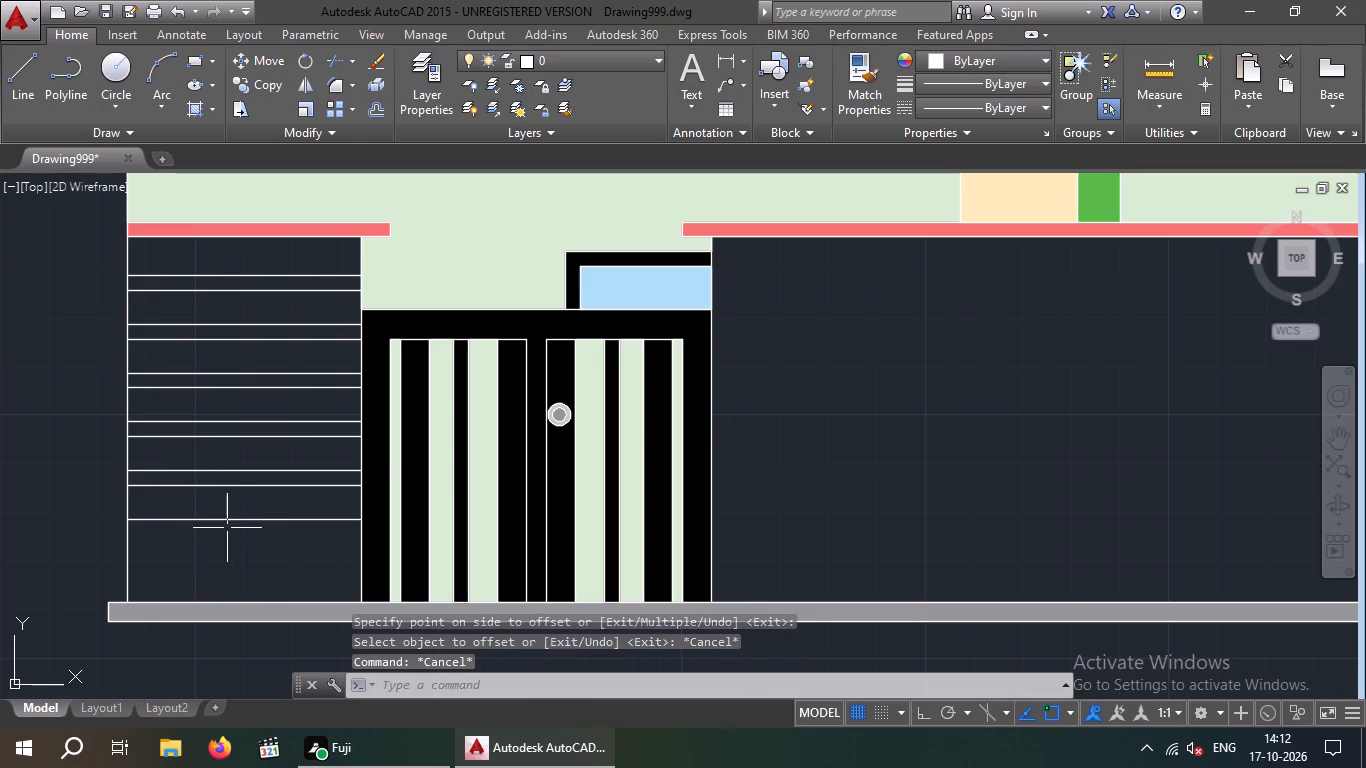
Offset the lowest of the eleven horizontal lines beside the double door 3" downward.
{"action": "key", "text": "o"}
{"action": "key", "text": "Return"}
{"action": "key", "text": "3"}
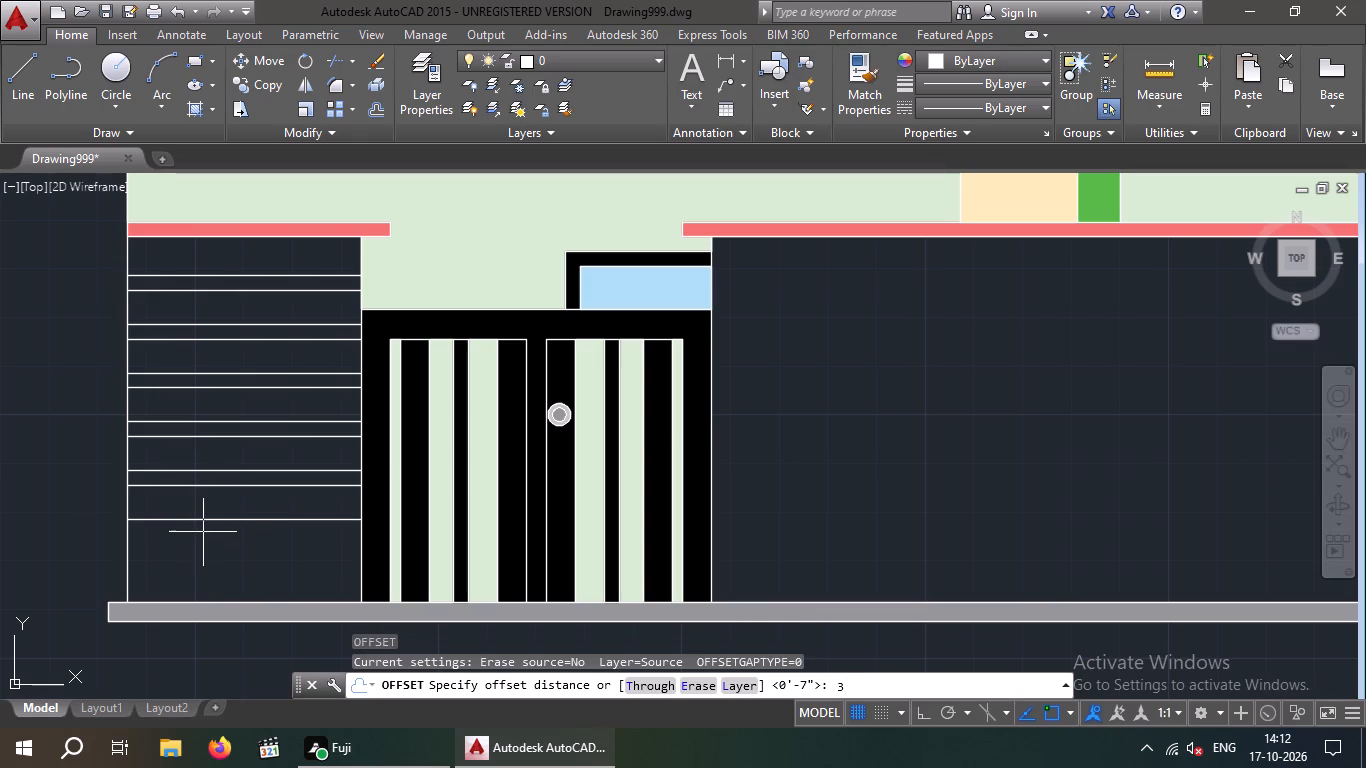
{"action": "key", "text": "shift+quotedbl"}
{"action": "key", "text": "Return"}
{"action": "left_click_drag", "start_coordinate": [217, 518], "coordinate": [218, 527]}
{"action": "left_click", "coordinate": [219, 542]}
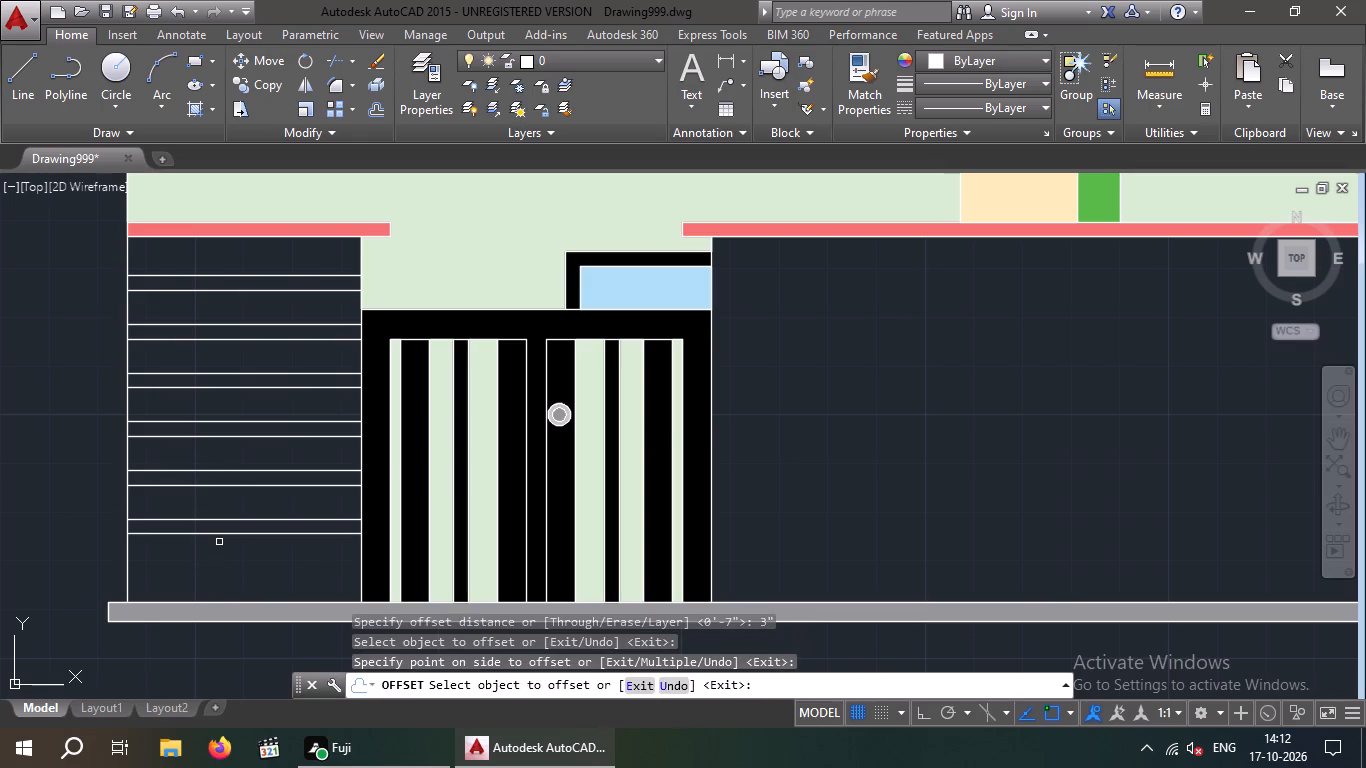
{"action": "key", "text": "Escape"}
{"action": "key", "text": "Escape"}
Offset the lowest of the twelve horizontal lines beside the double door 7" downward.
{"action": "key", "text": "o"}
{"action": "key", "text": "Return"}
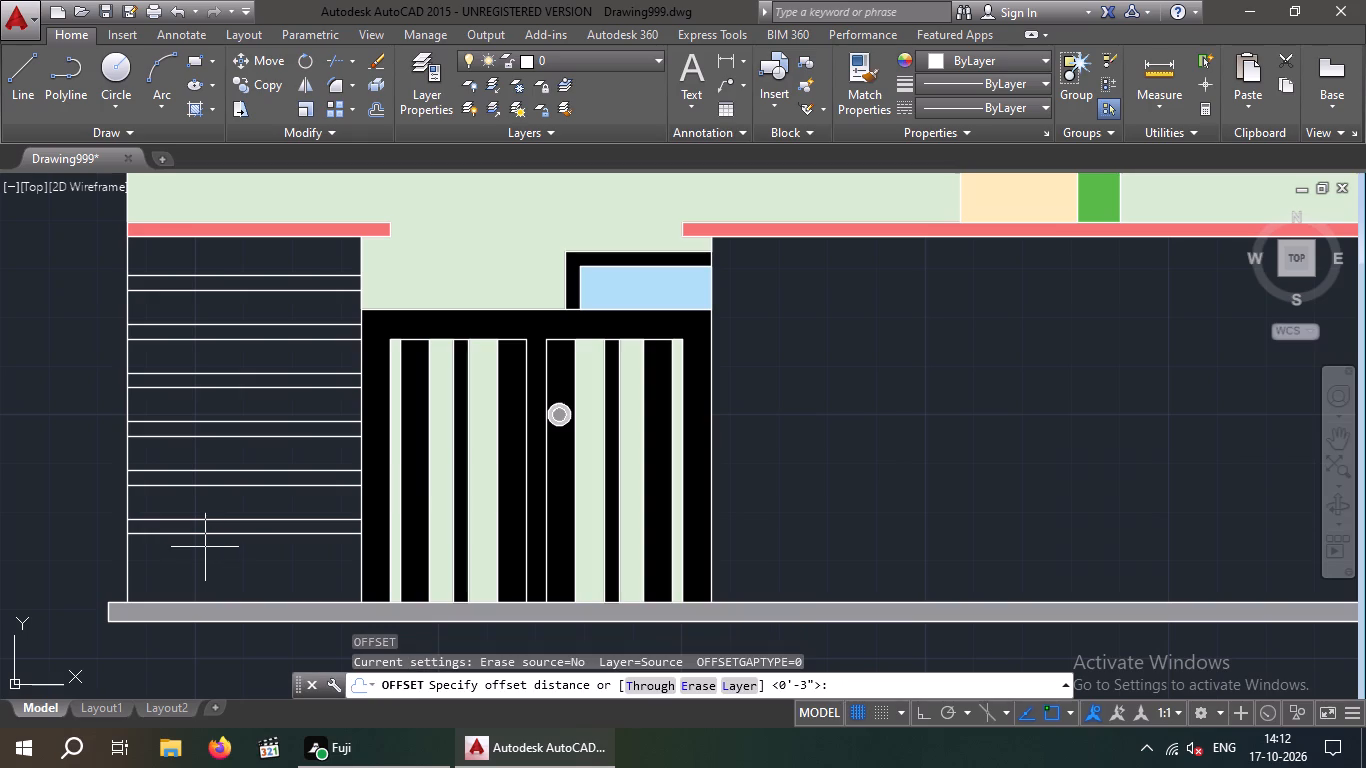
{"action": "key", "text": "7"}
{"action": "key", "text": "shift+quotedbl"}
{"action": "key", "text": "Return"}
{"action": "left_click_drag", "start_coordinate": [205, 533], "coordinate": [210, 549]}
{"action": "left_click", "coordinate": [214, 555]}
{"action": "key", "text": "Escape"}
{"action": "key", "text": "Escape"}
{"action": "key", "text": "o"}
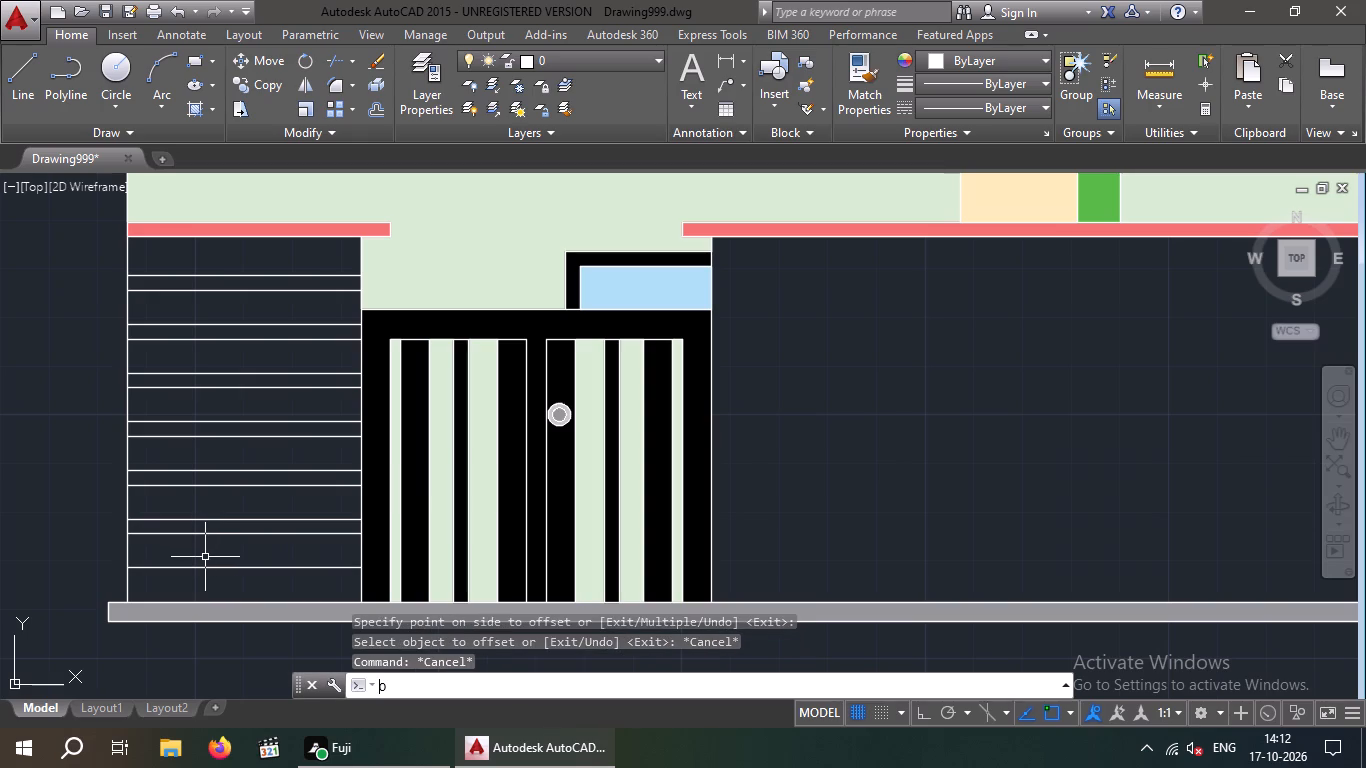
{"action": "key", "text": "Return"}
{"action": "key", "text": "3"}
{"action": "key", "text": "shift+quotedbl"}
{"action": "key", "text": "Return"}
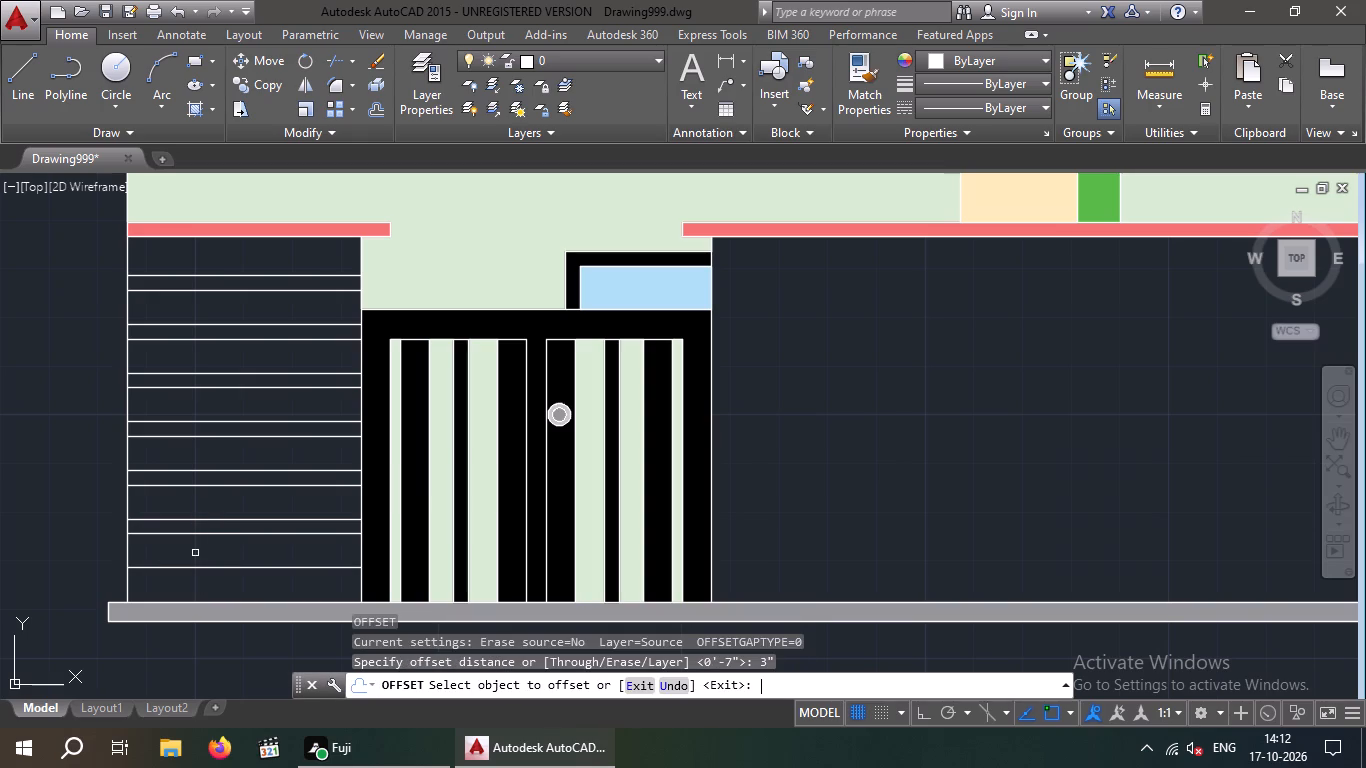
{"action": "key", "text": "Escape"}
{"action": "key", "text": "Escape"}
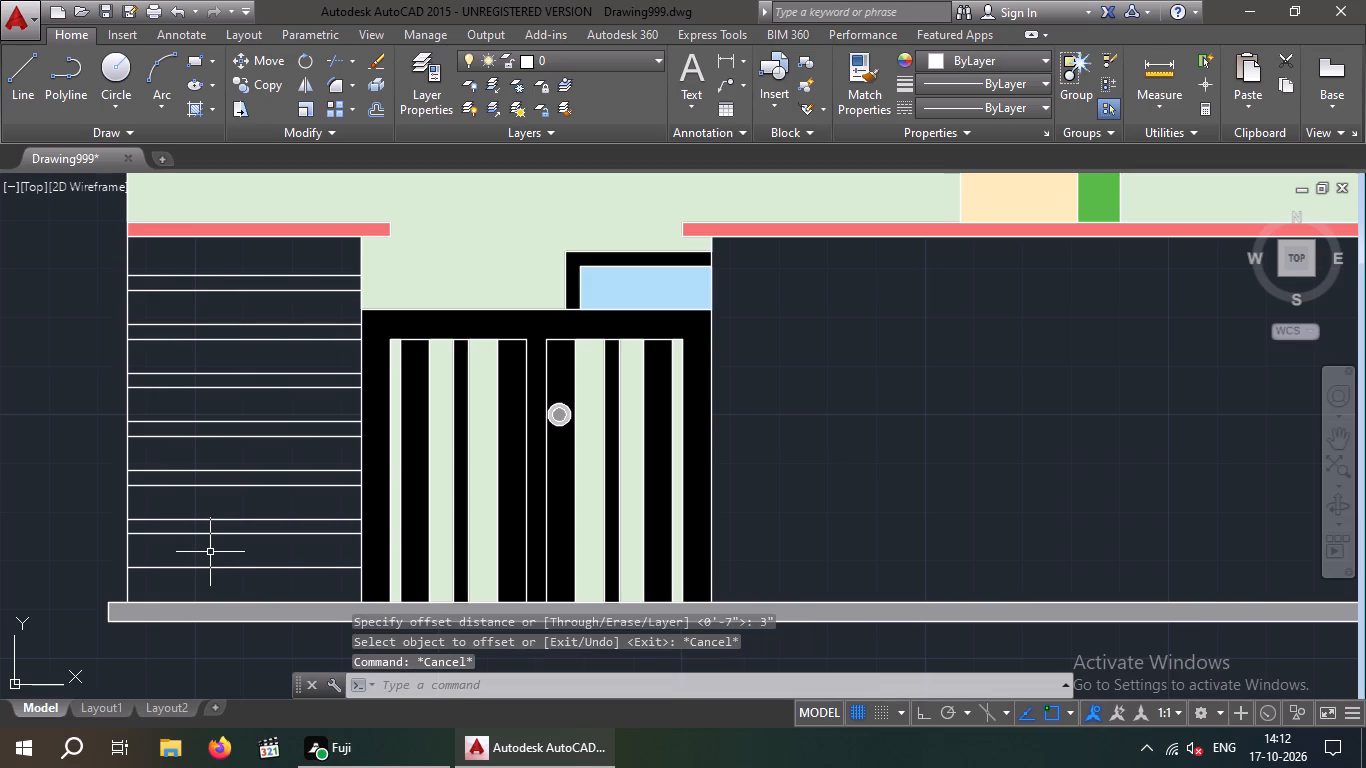
Offset the lowest of the thirteen horizontal lines beside the double door 3" downward, just above the grey base strip.
{"action": "key", "text": "o"}
{"action": "key", "text": "Return"}
{"action": "key", "text": "3"}
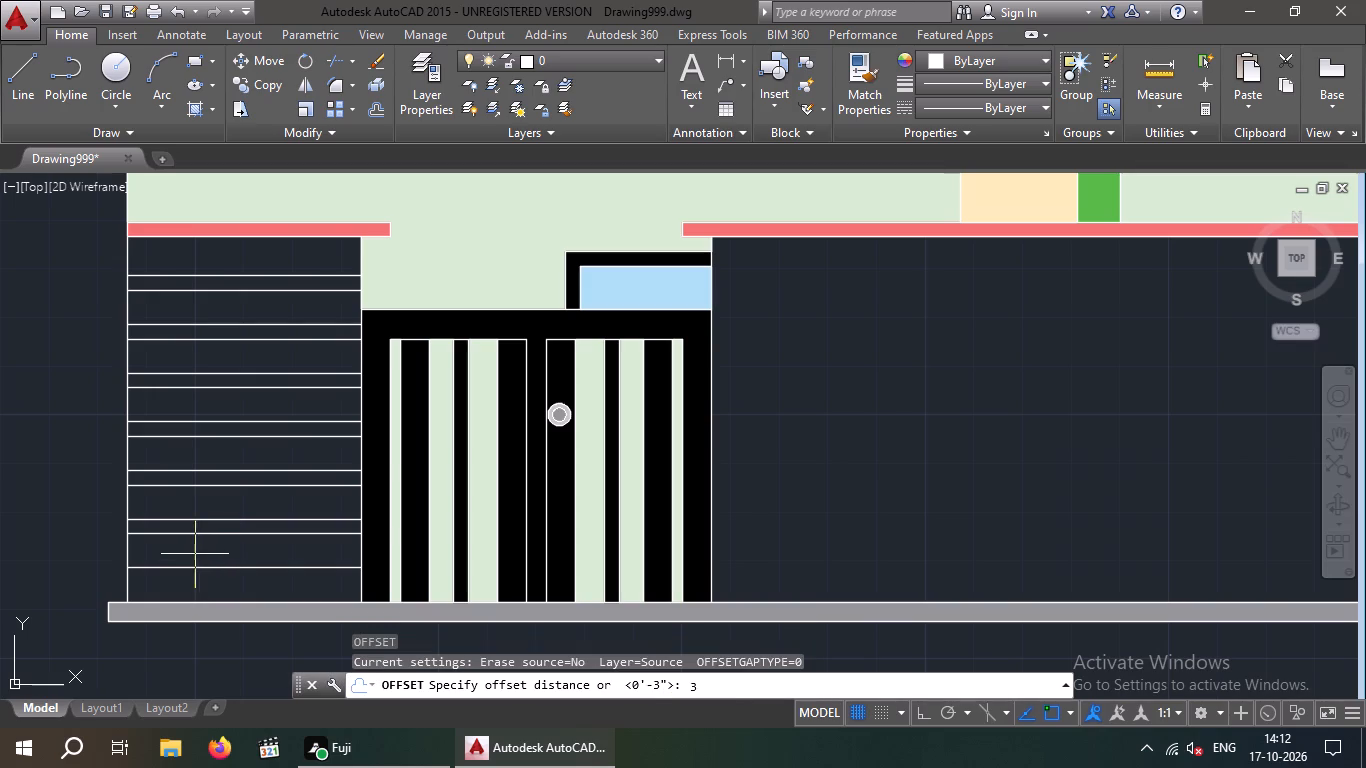
{"action": "key", "text": "shift+quotedbl"}
{"action": "key", "text": "Return"}
{"action": "left_click", "coordinate": [208, 568]}
{"action": "left_click", "coordinate": [212, 582]}
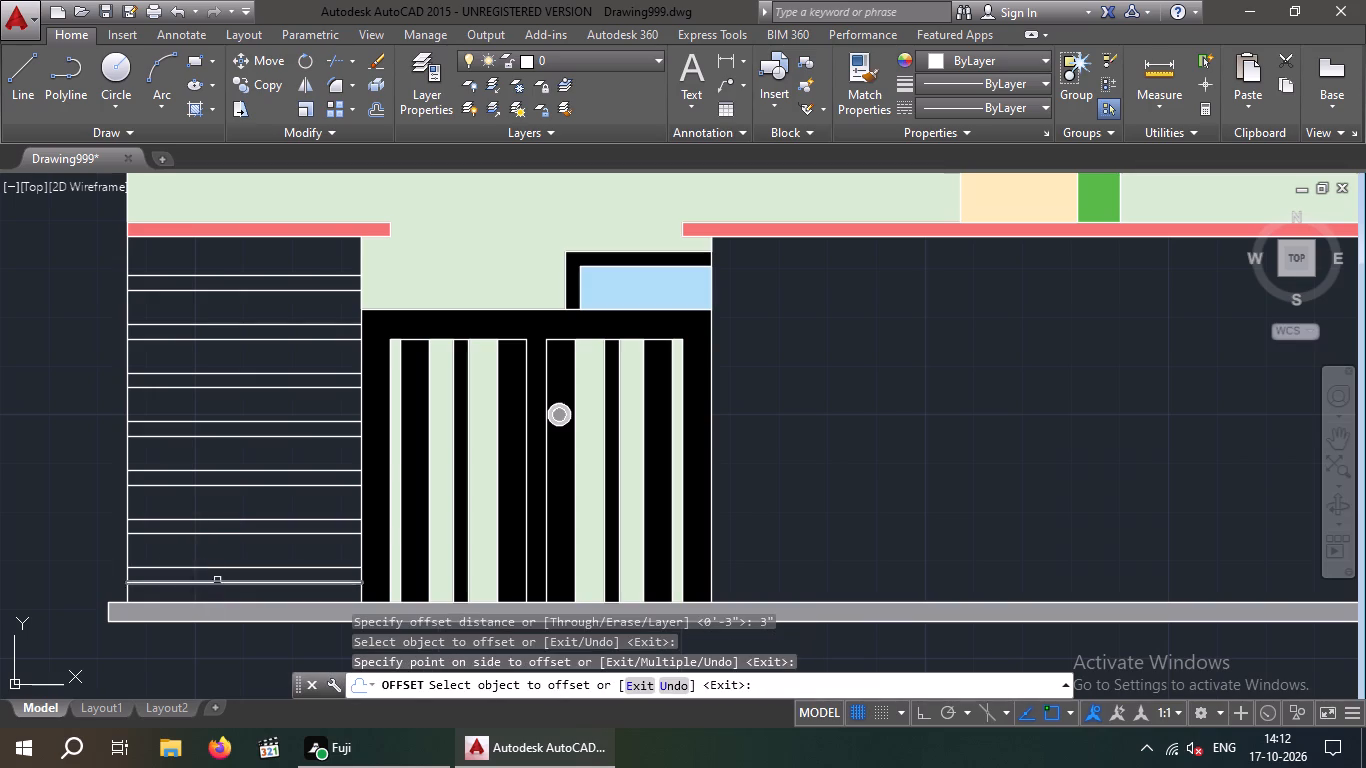
{"action": "key", "text": "Escape"}
{"action": "key", "text": "Escape"}
Hatch the seven 7" bands on the wall section beside the double door with solid dark grey 99,100,102.
{"action": "middle_click_drag", "start_coordinate": [52, 608], "coordinate": [112, 564]}
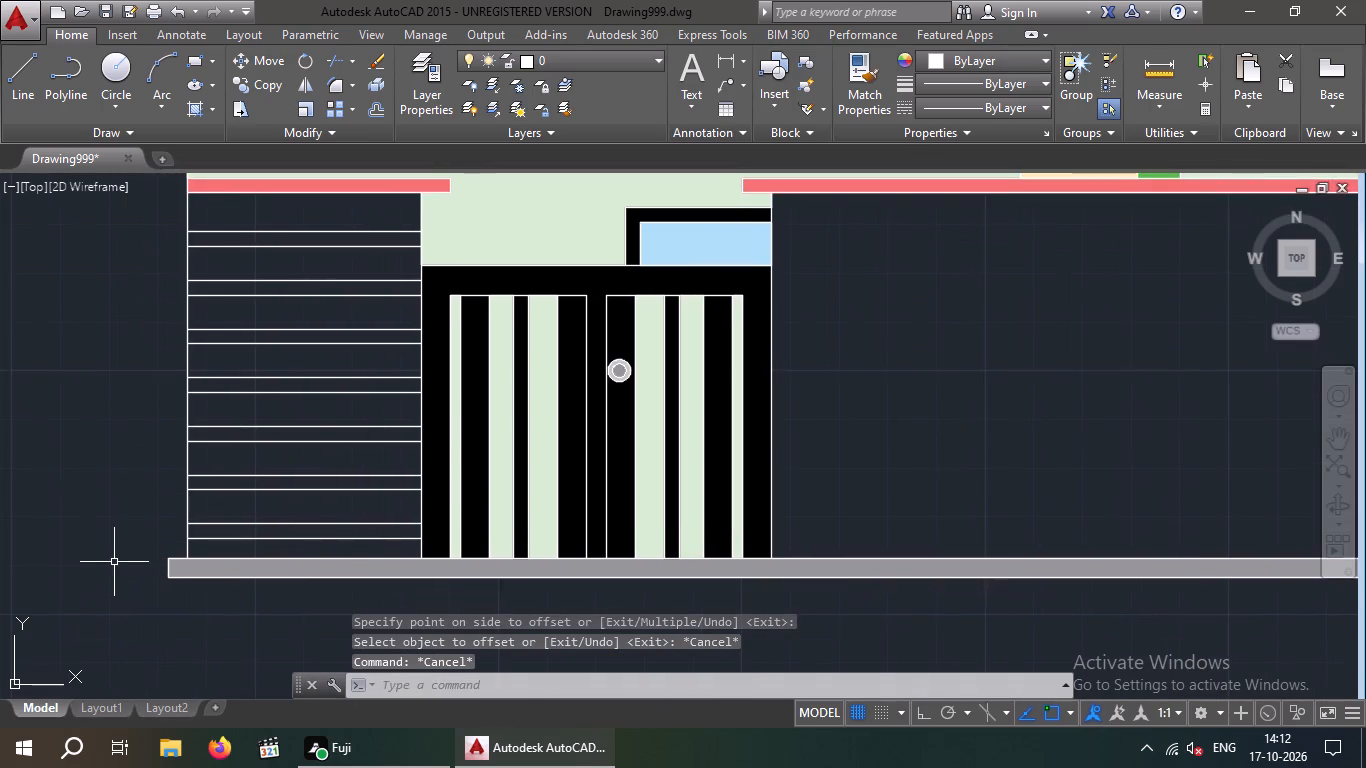
{"action": "scroll", "coordinate": [111, 561], "scroll_direction": "down", "scroll_amount": 1}
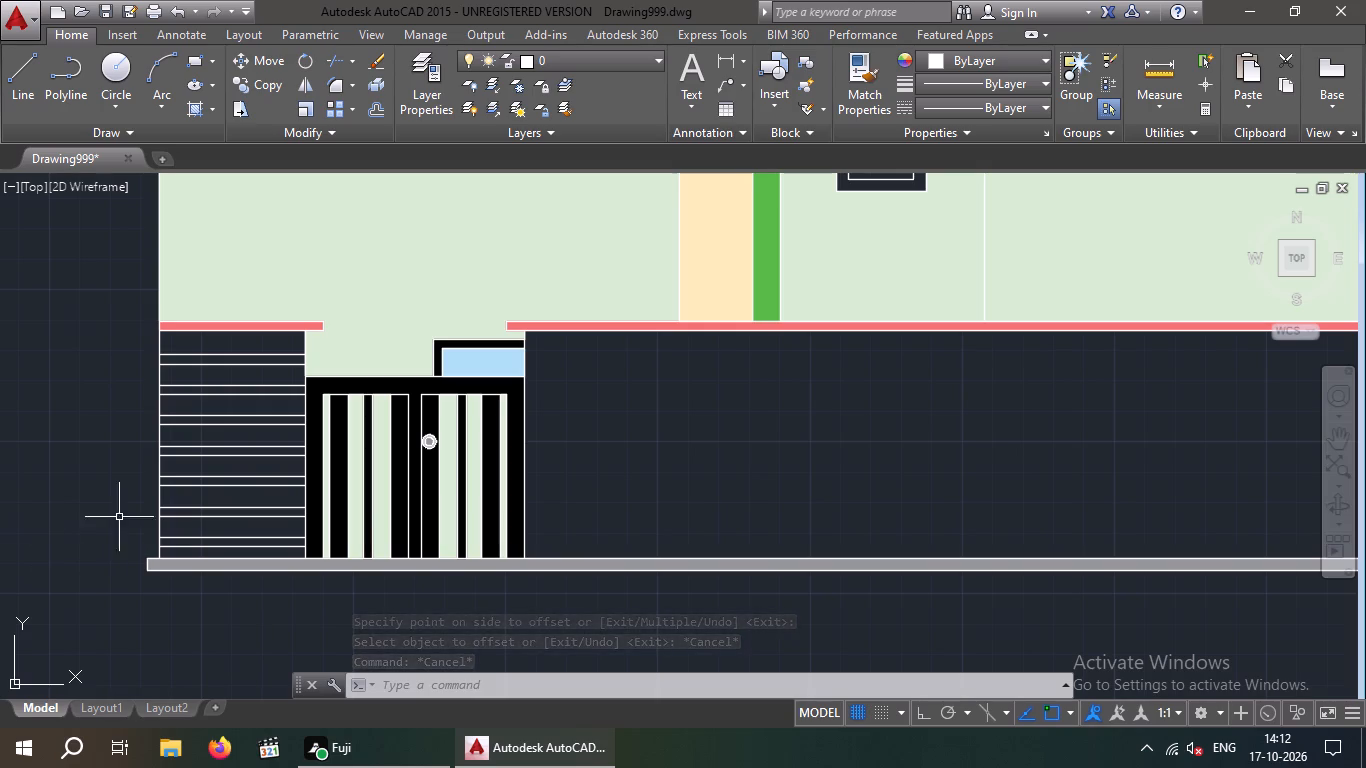
{"action": "key", "text": "Escape"}
{"action": "key", "text": "Escape"}
{"action": "key", "text": "Escape"}
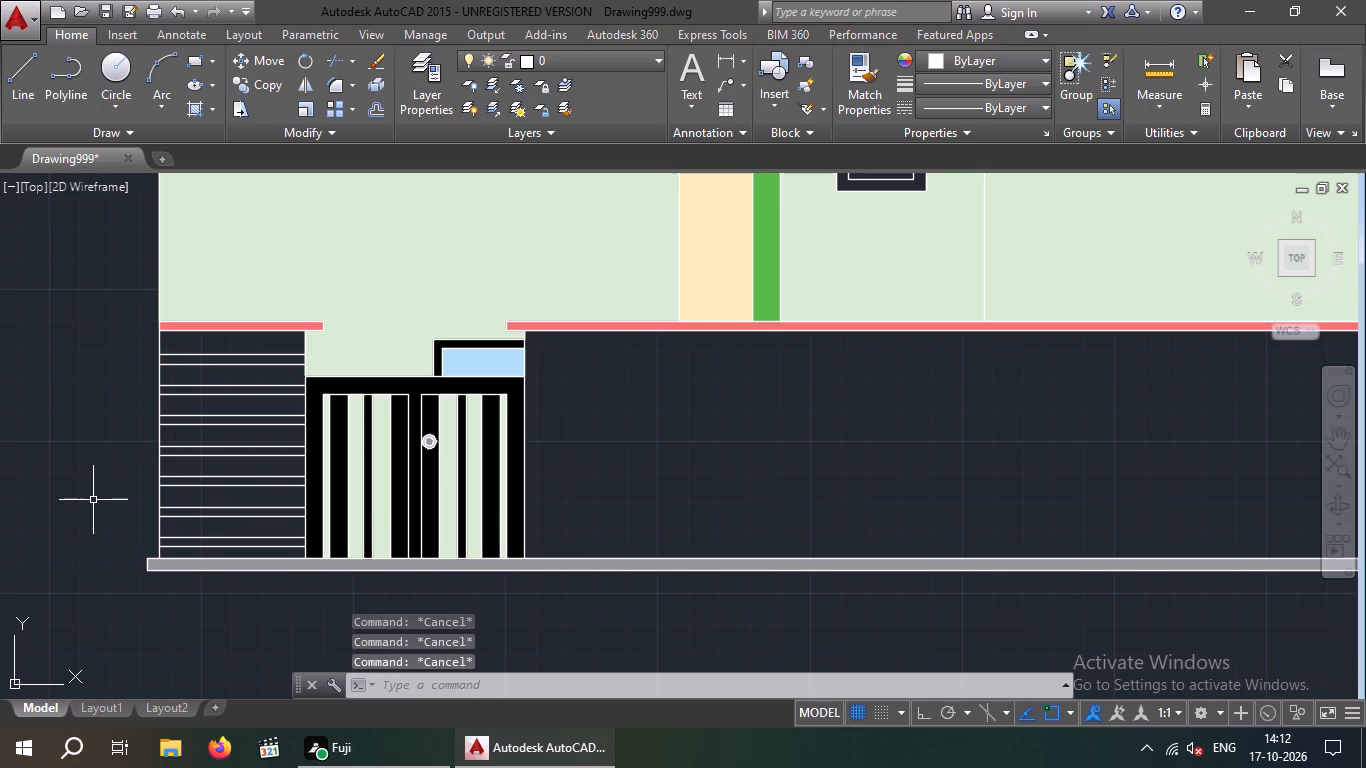
{"action": "scroll", "coordinate": [93, 500], "scroll_direction": "down", "scroll_amount": 1}
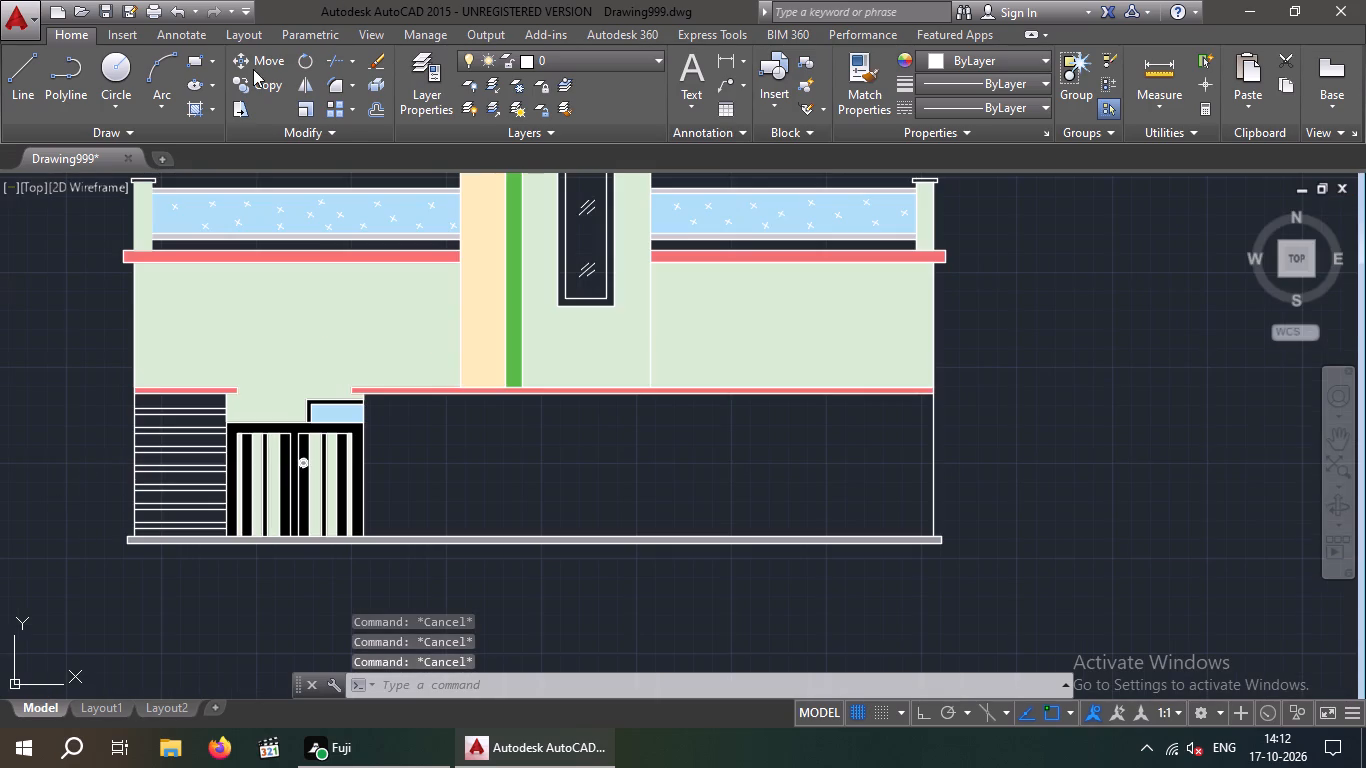
{"action": "left_click", "coordinate": [192, 108]}
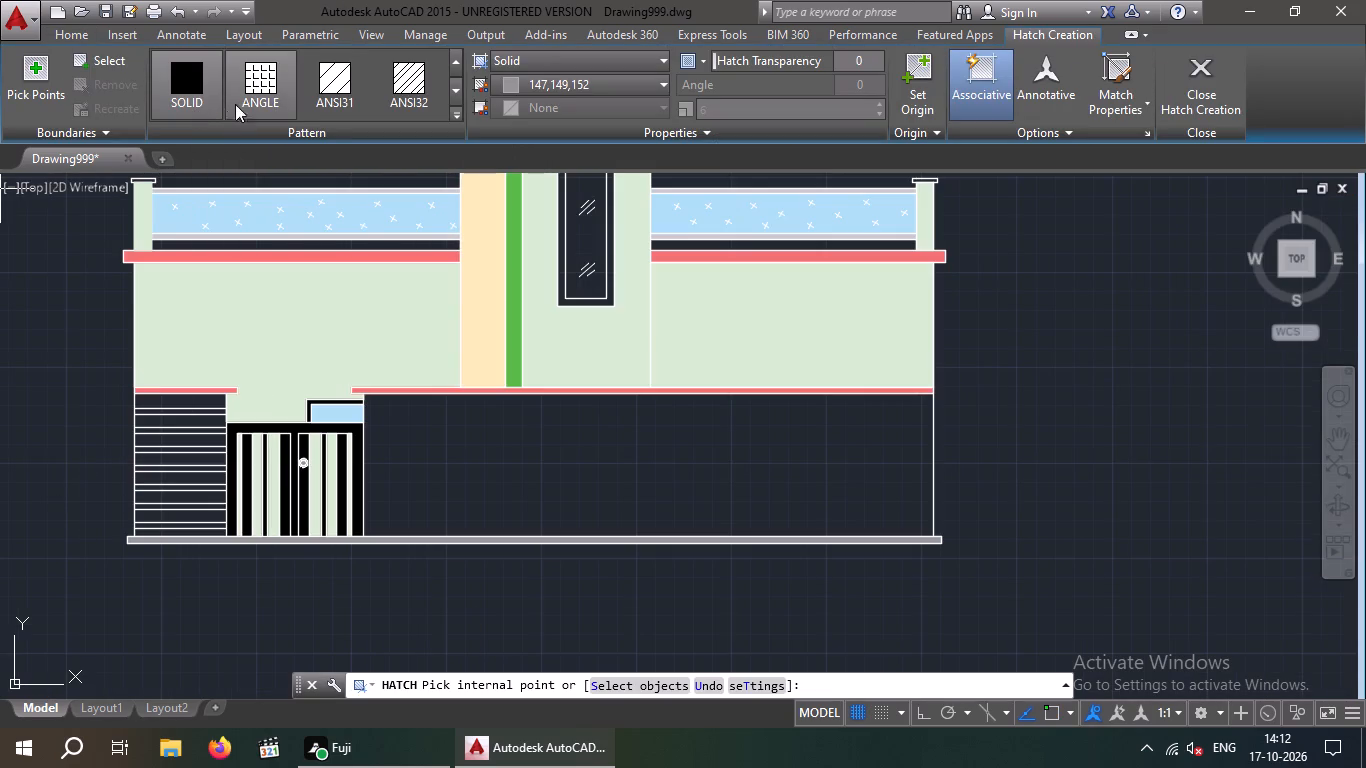
{"action": "left_click", "coordinate": [192, 70]}
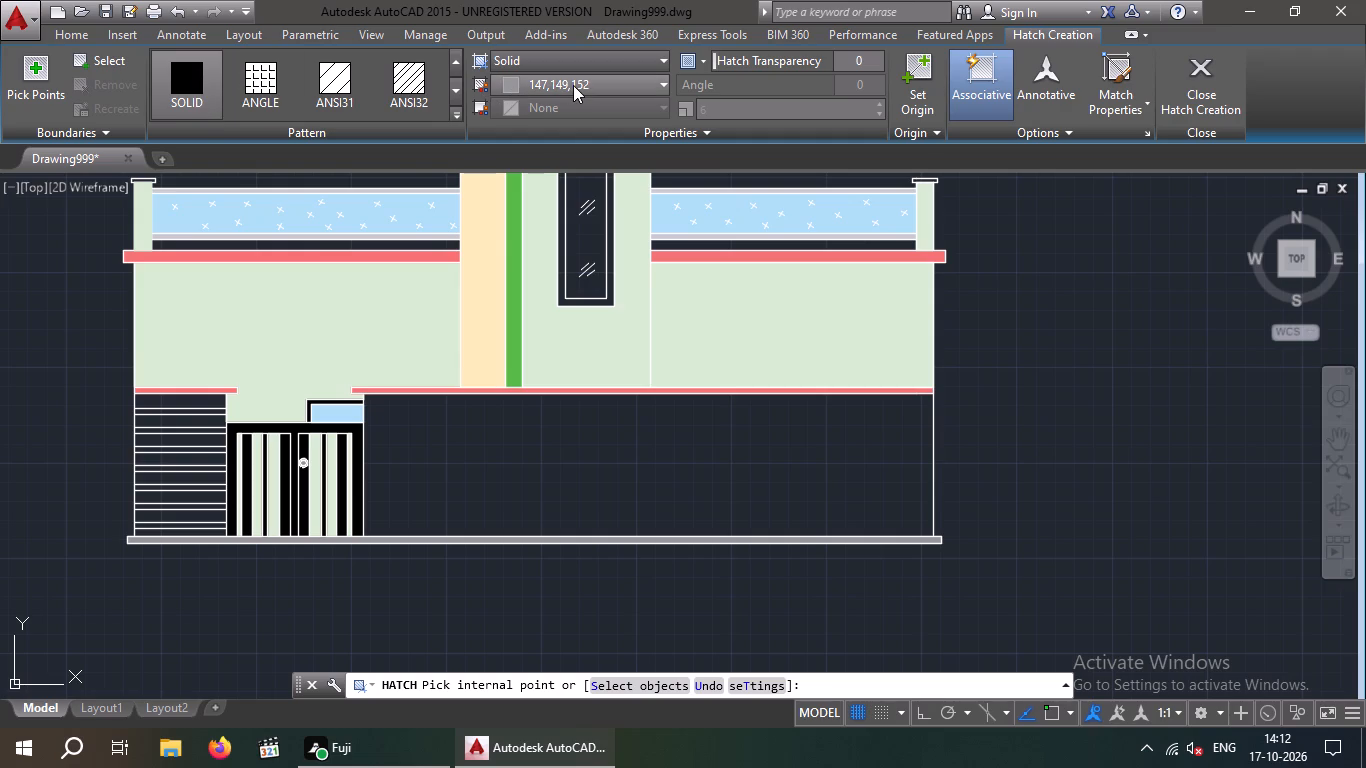
{"action": "left_click", "coordinate": [573, 85]}
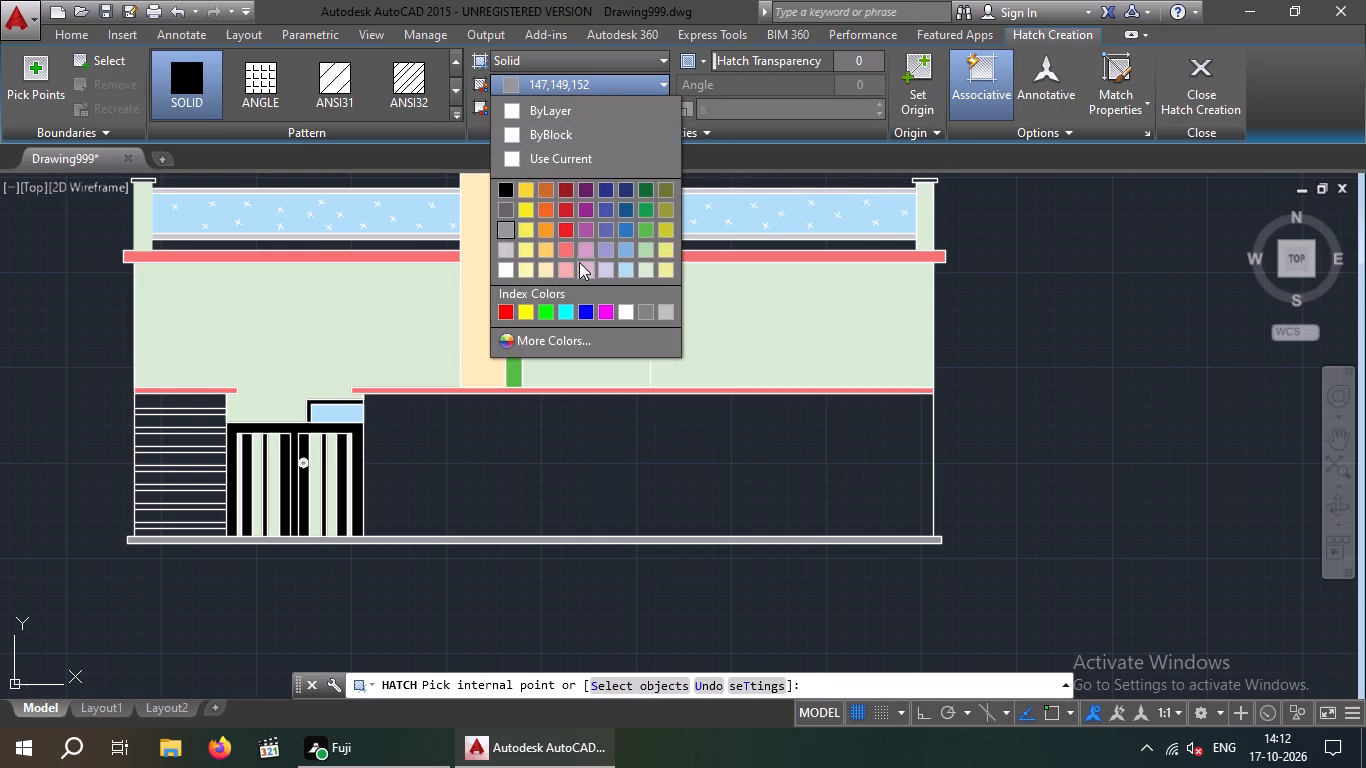
{"action": "left_click", "coordinate": [506, 207]}
{"action": "scroll", "coordinate": [157, 426], "scroll_direction": "up", "scroll_amount": 2}
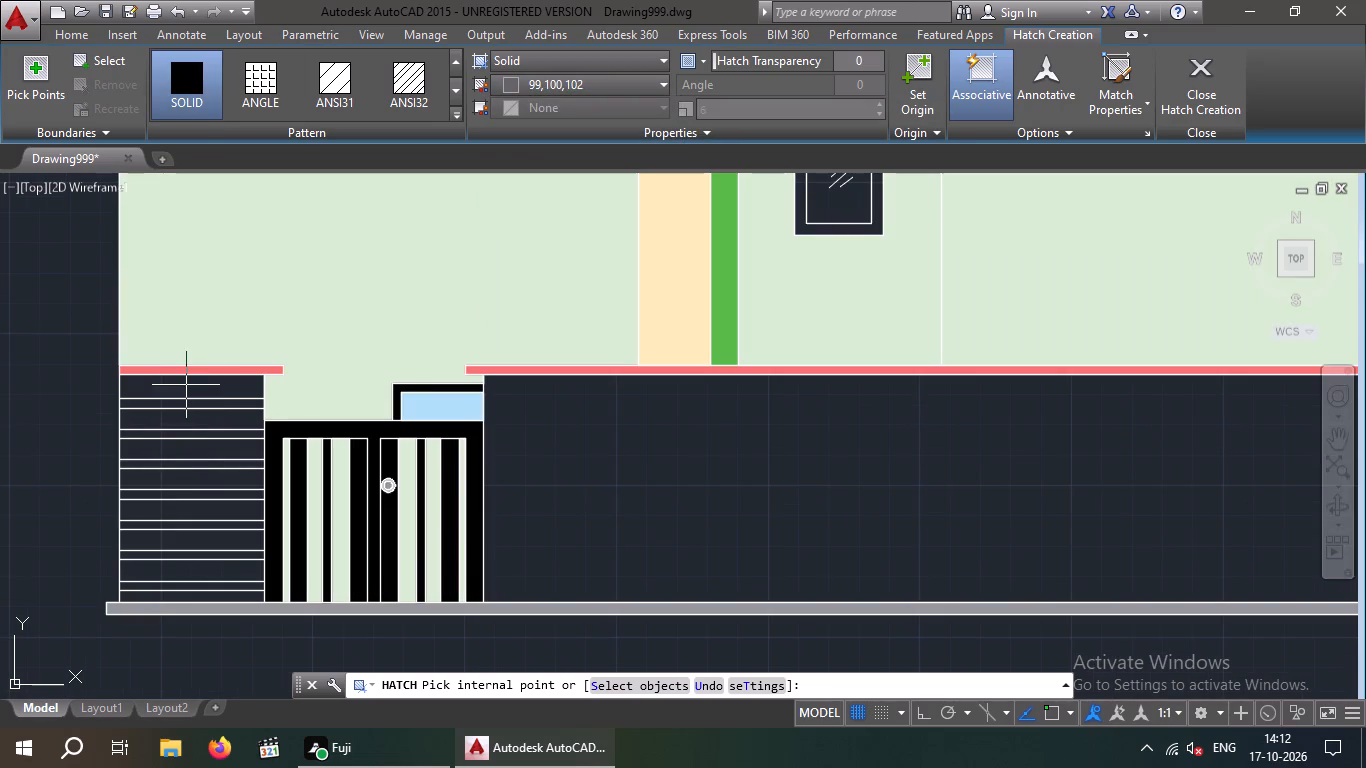
{"action": "left_click", "coordinate": [187, 394]}
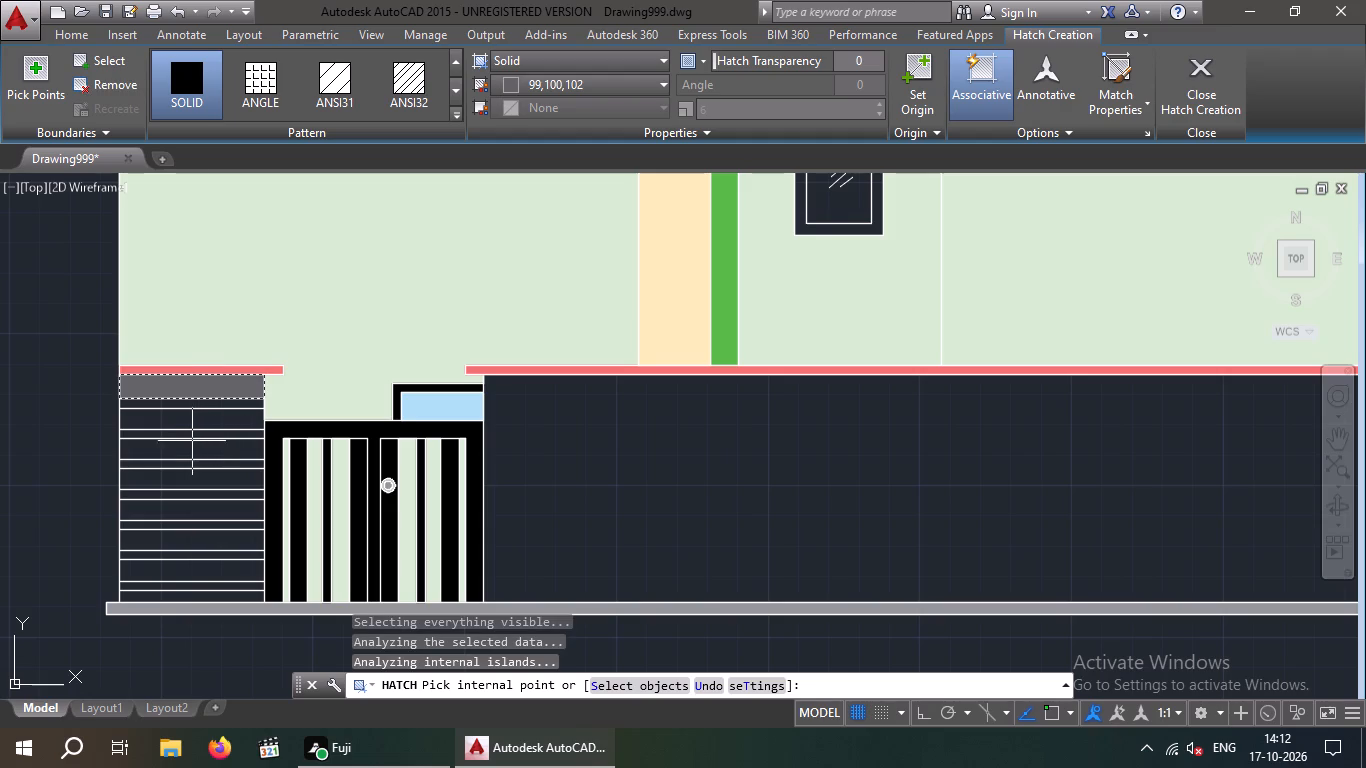
{"action": "left_click", "coordinate": [179, 418]}
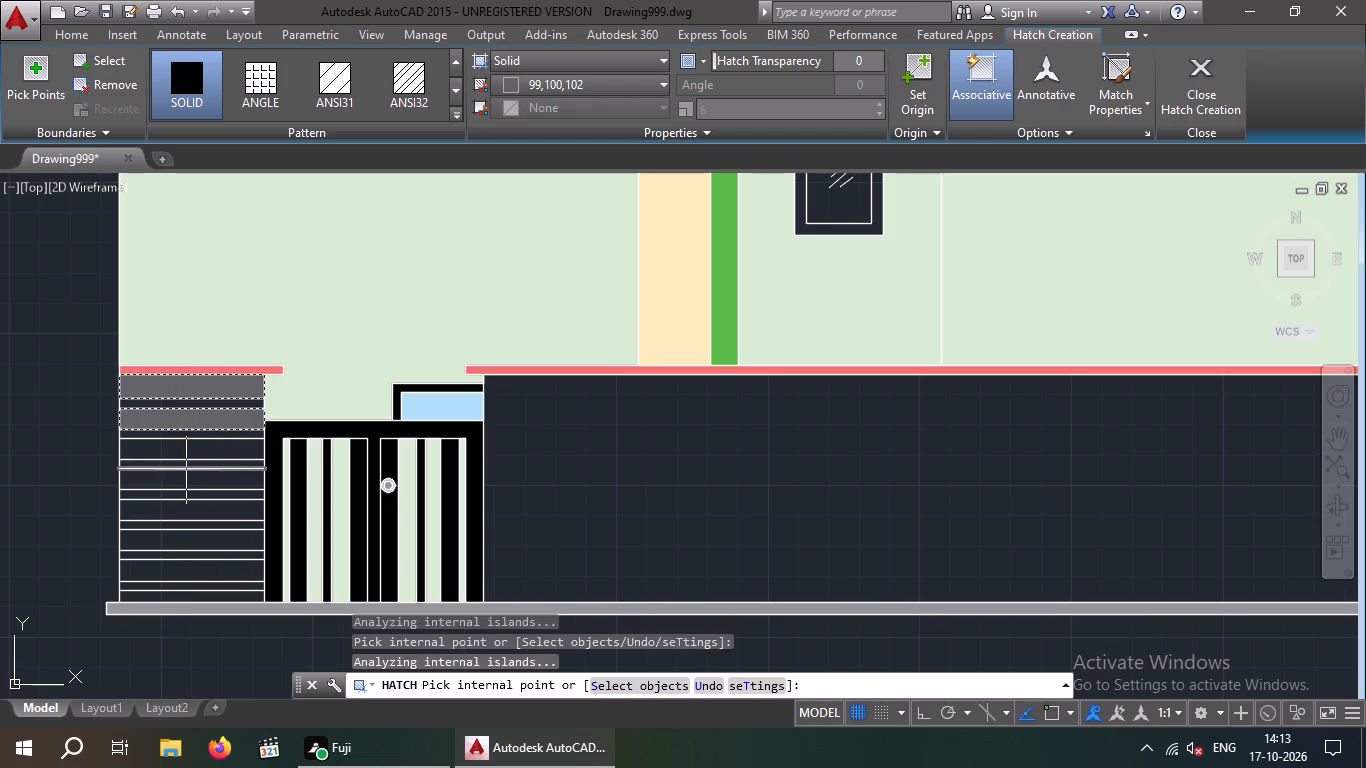
{"action": "left_click", "coordinate": [185, 449]}
{"action": "left_click", "coordinate": [189, 483]}
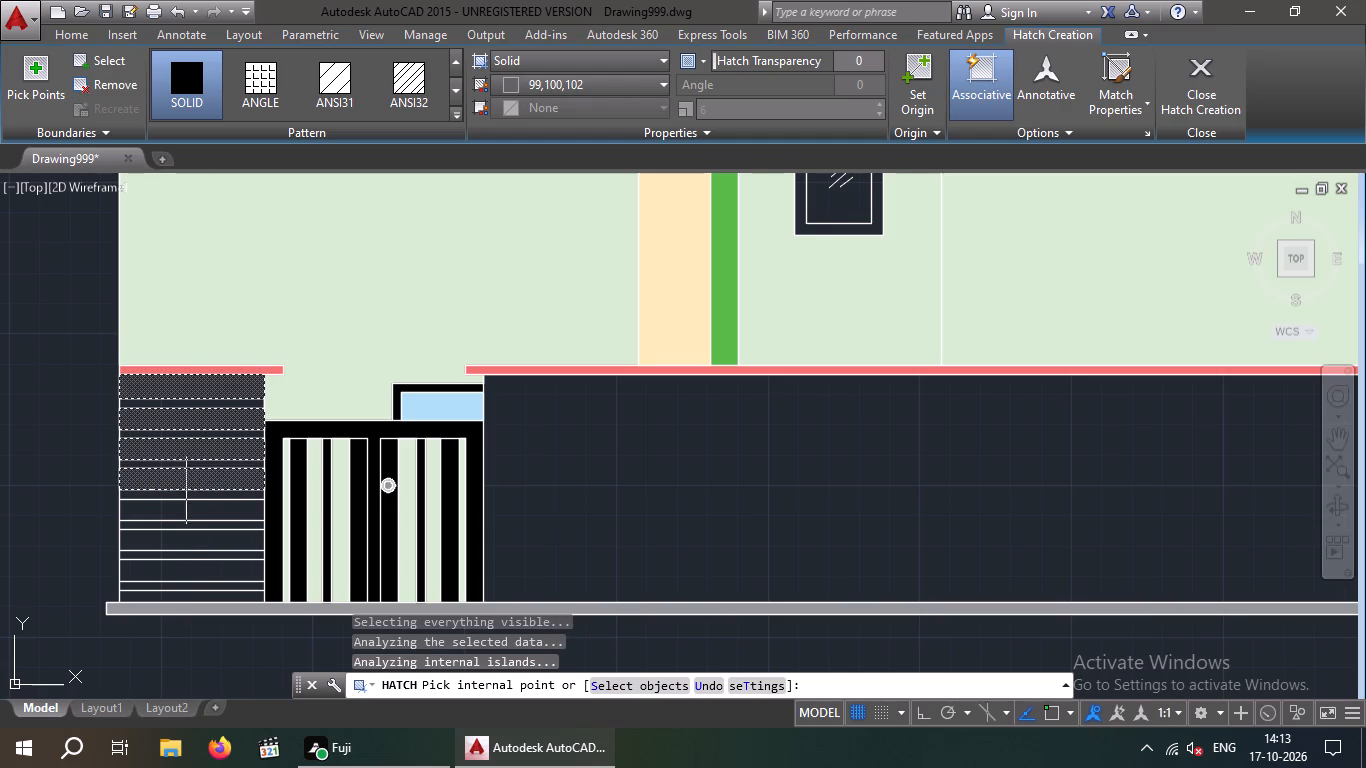
{"action": "left_click", "coordinate": [191, 520]}
{"action": "left_click", "coordinate": [194, 545]}
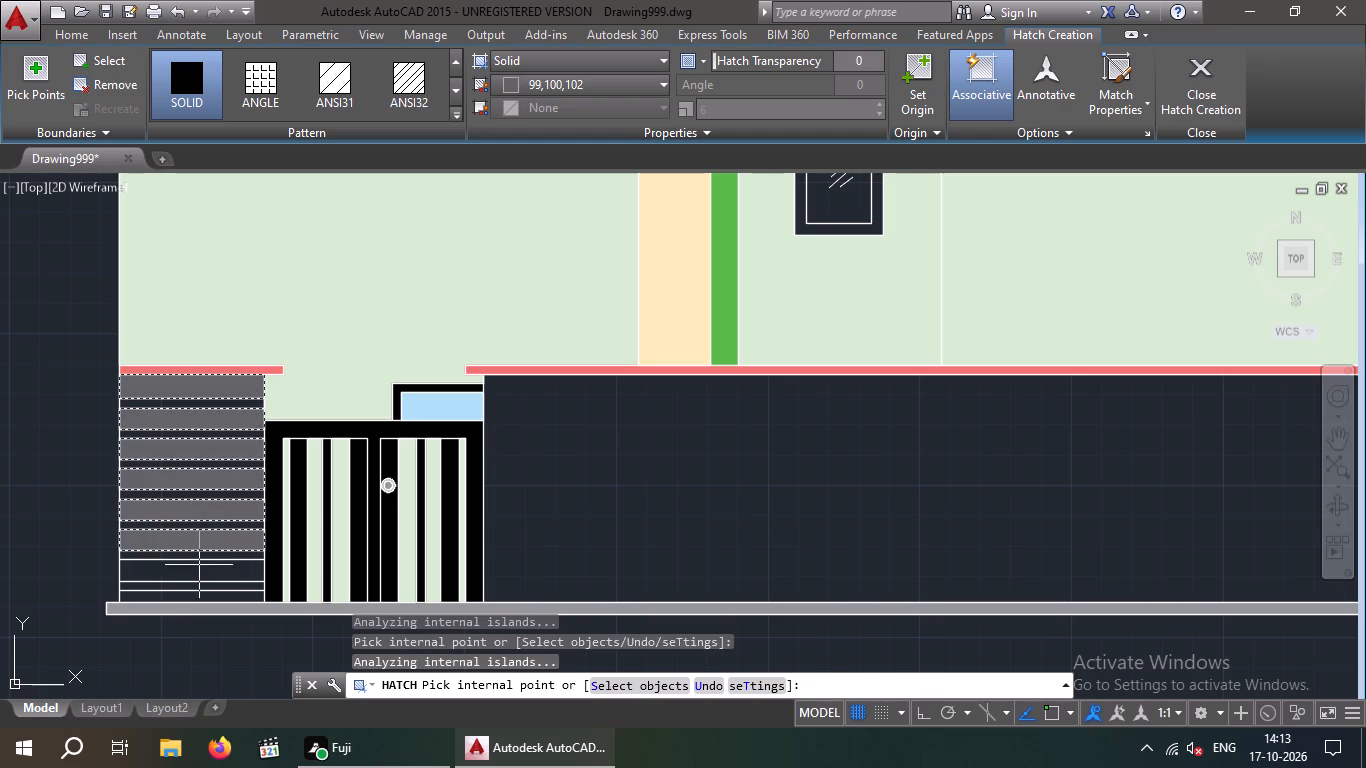
{"action": "left_click", "coordinate": [197, 578]}
{"action": "key", "text": "Escape"}
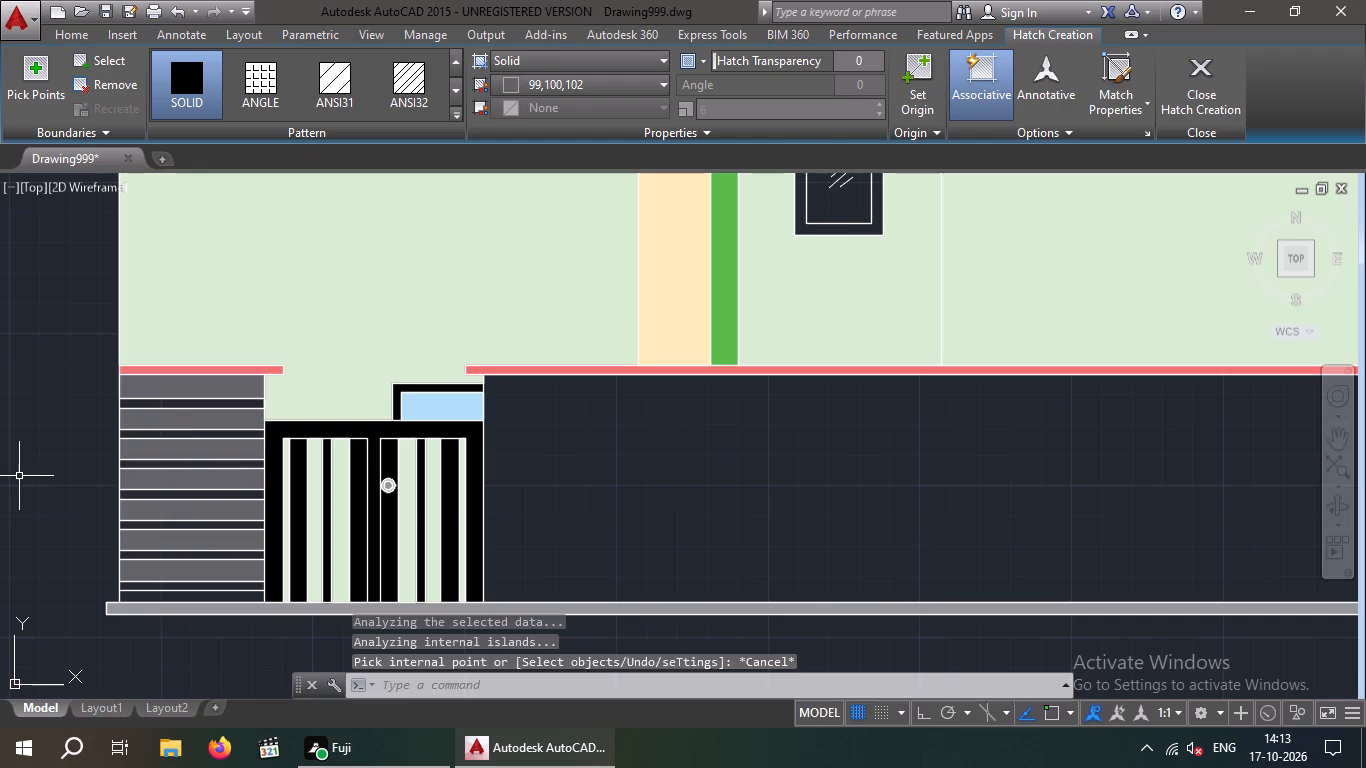
{"action": "key", "text": "Escape"}
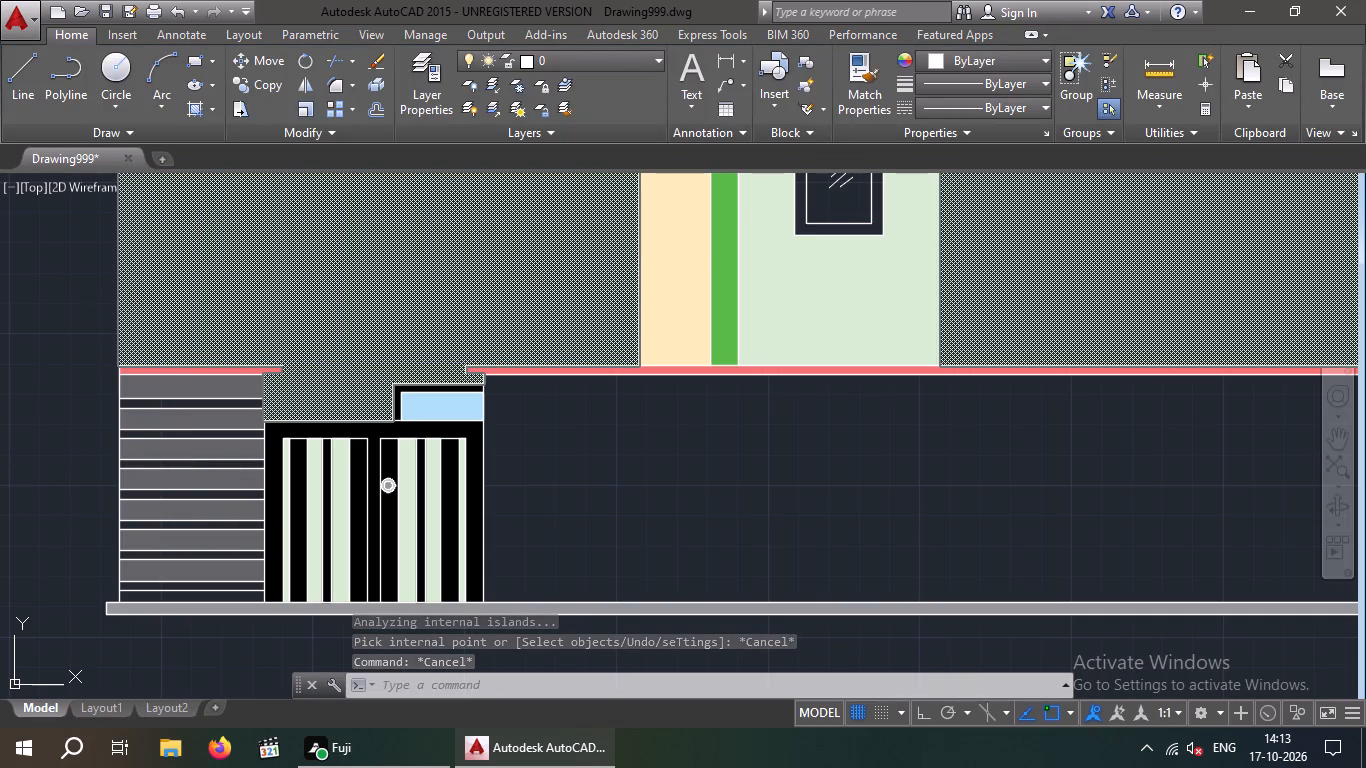
Hatch the remaining strip just above the grey base beside the double door with solid dark grey 99,100,102.
{"action": "left_click", "coordinate": [200, 111]}
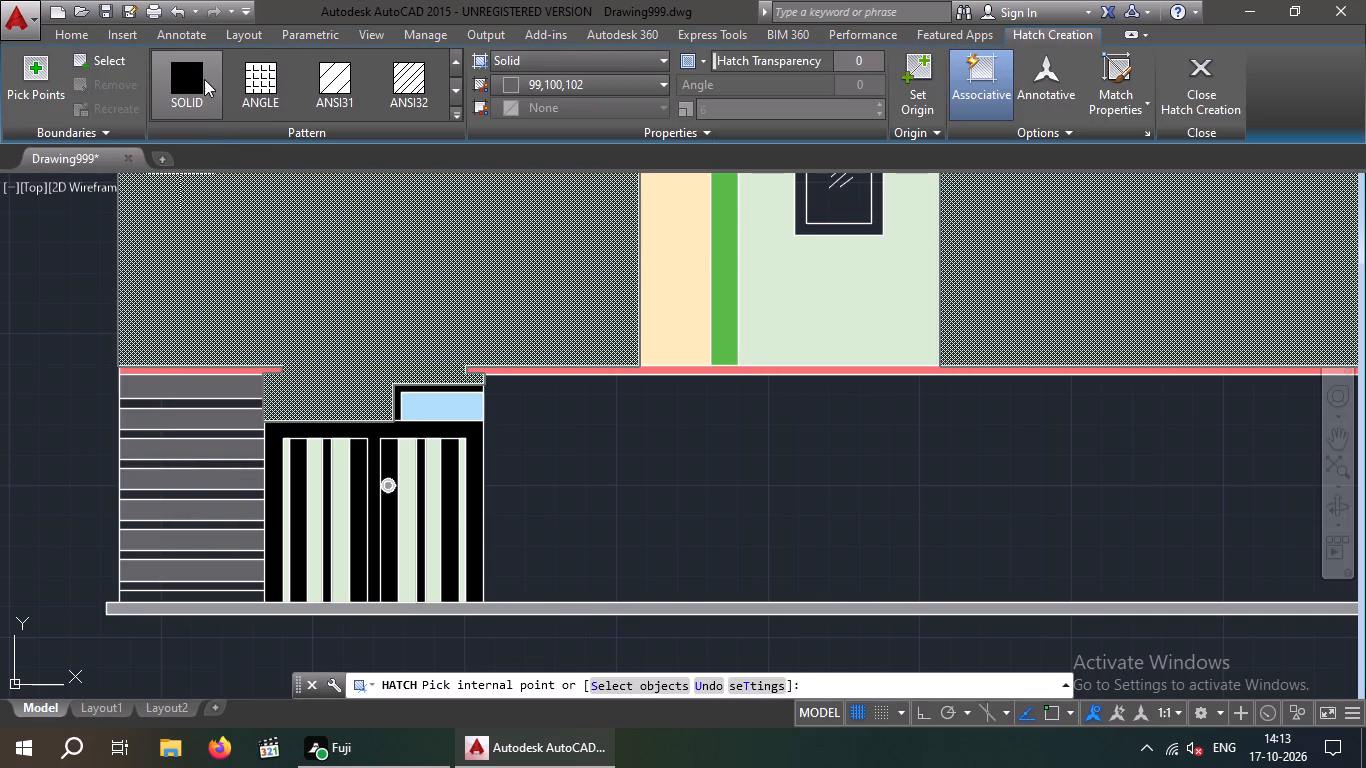
{"action": "left_click", "coordinate": [190, 81]}
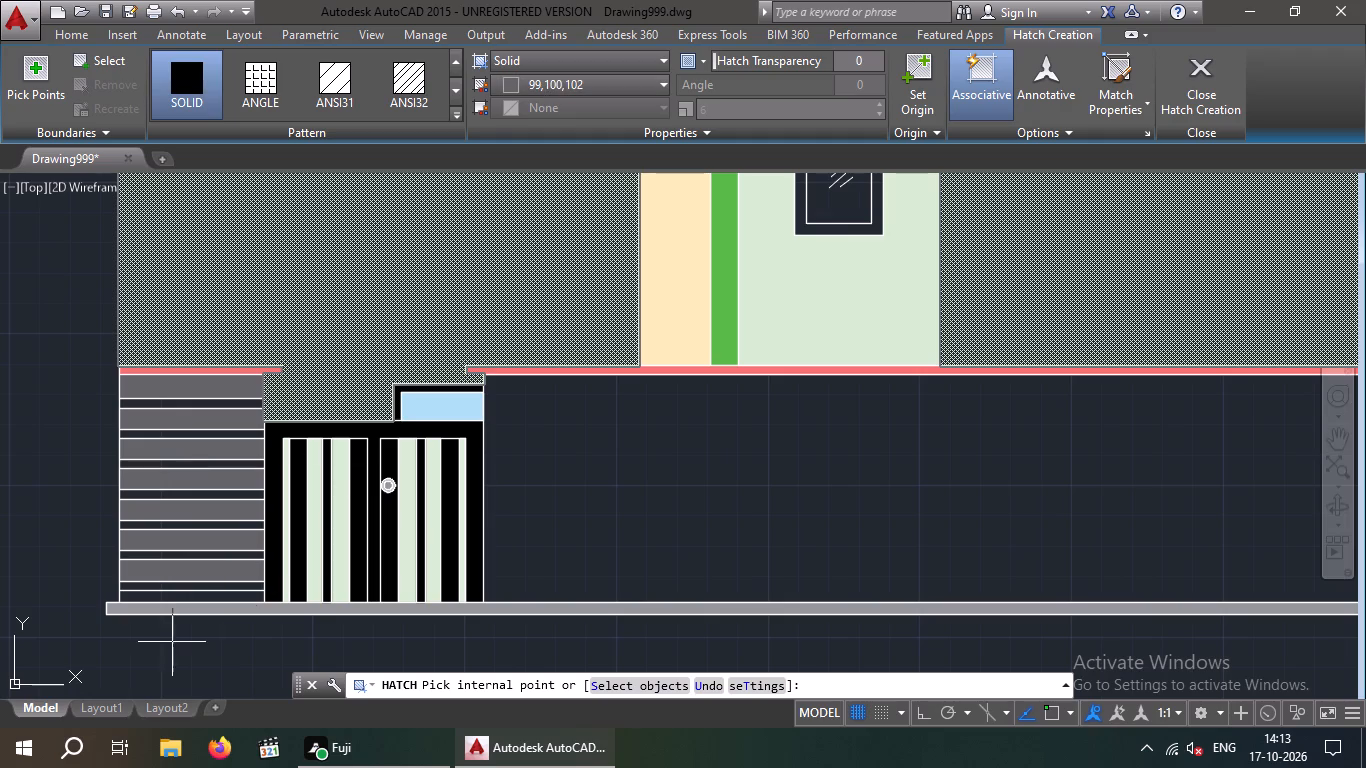
{"action": "scroll", "coordinate": [175, 626], "scroll_direction": "up", "scroll_amount": 5}
{"action": "left_click", "coordinate": [275, 374]}
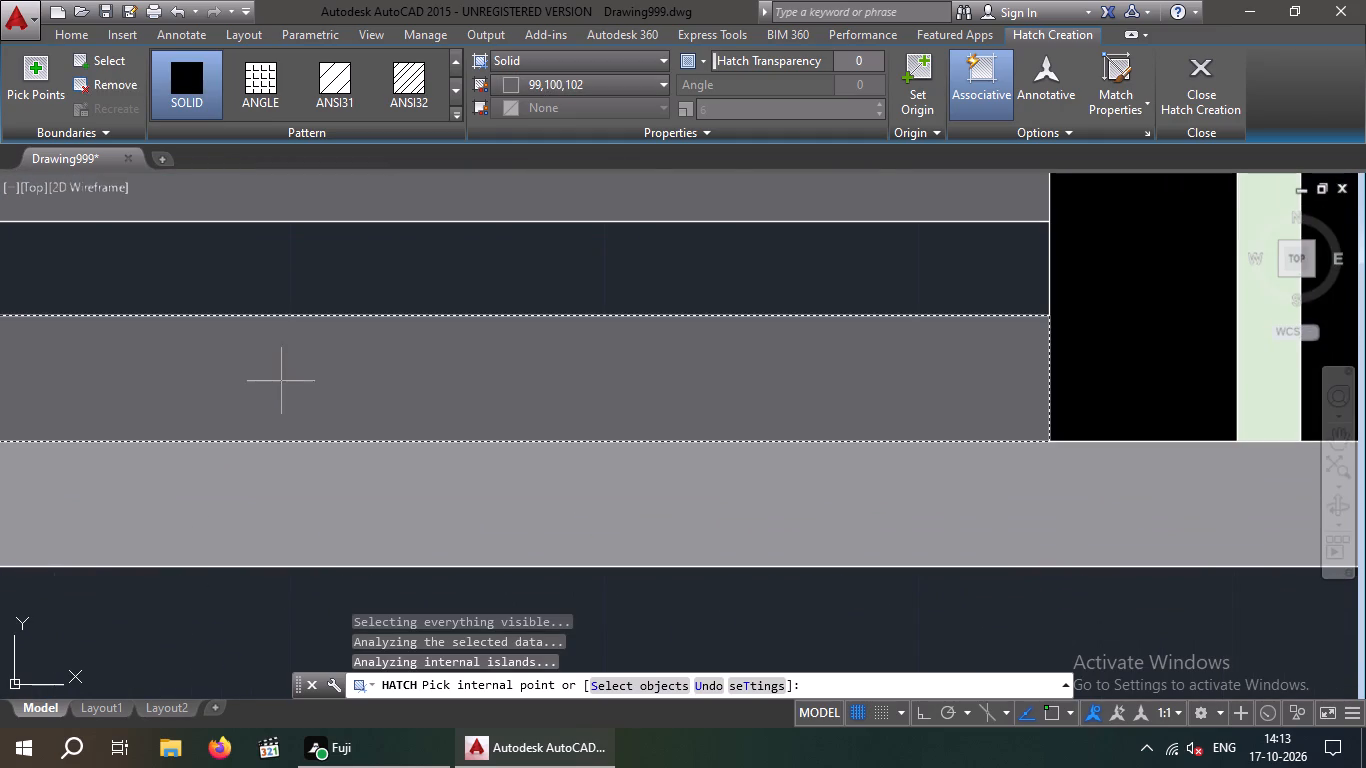
{"action": "scroll", "coordinate": [285, 382], "scroll_direction": "down", "scroll_amount": 6}
{"action": "key", "text": "Escape"}
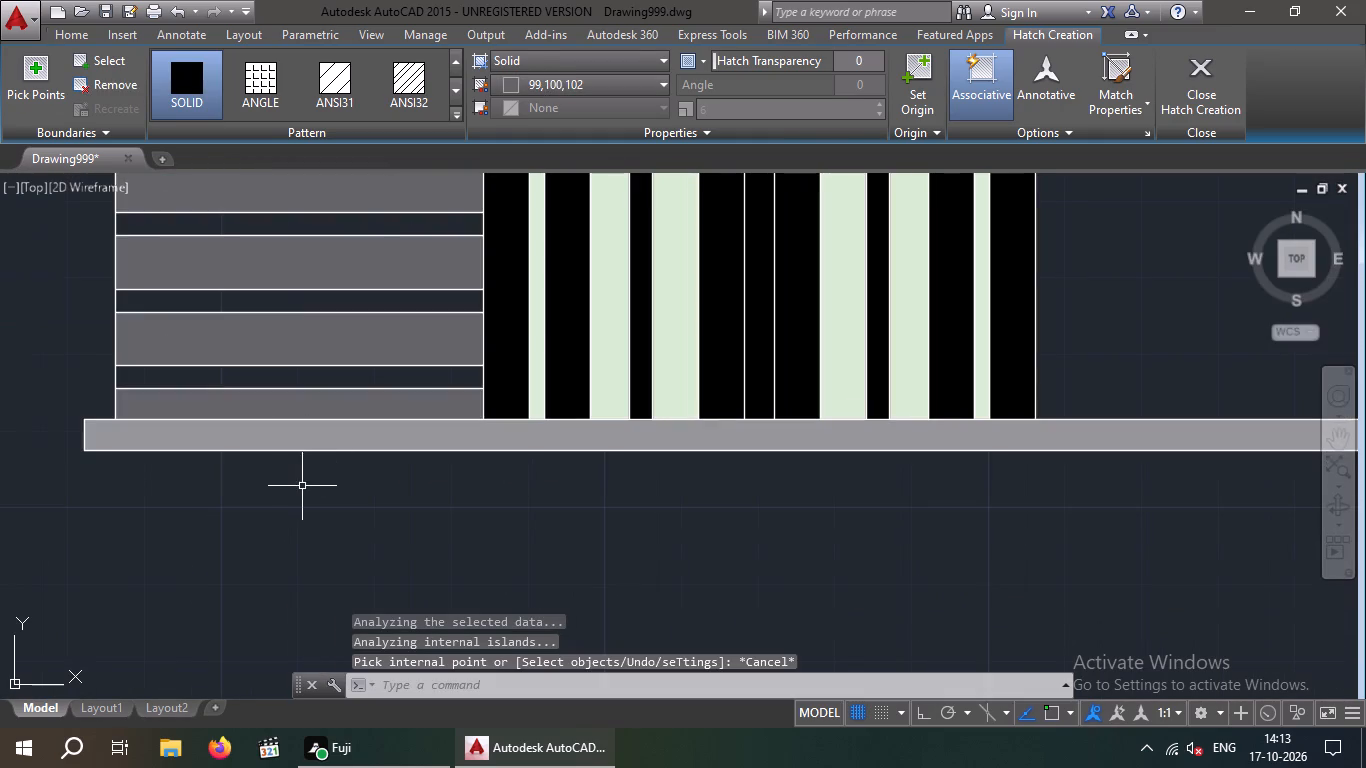
{"action": "scroll", "coordinate": [284, 486], "scroll_direction": "down", "scroll_amount": 3}
{"action": "middle_click_drag", "start_coordinate": [292, 514], "coordinate": [308, 536]}
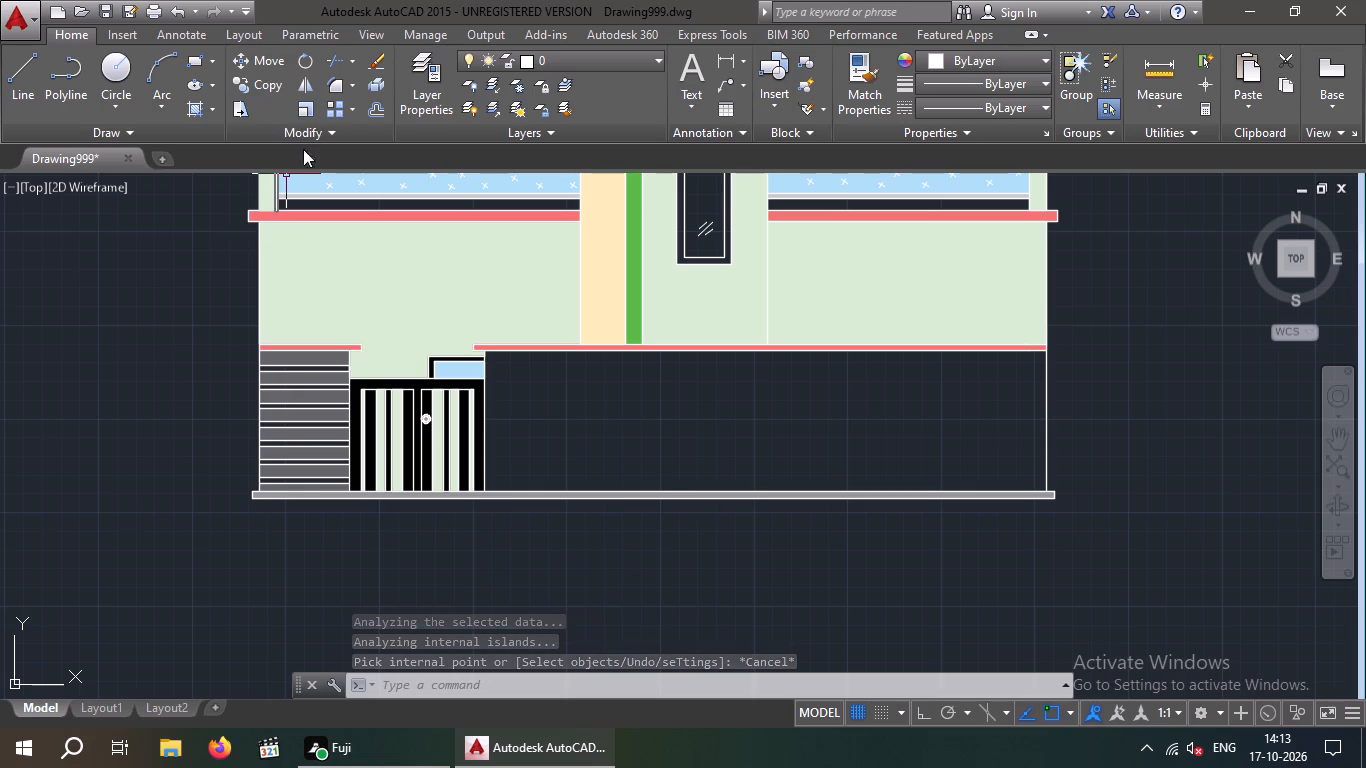
Hatch the seven 3" bands between the dark grey bands beside the double door with solid light green 215,235,210.
{"action": "left_click", "coordinate": [191, 107]}
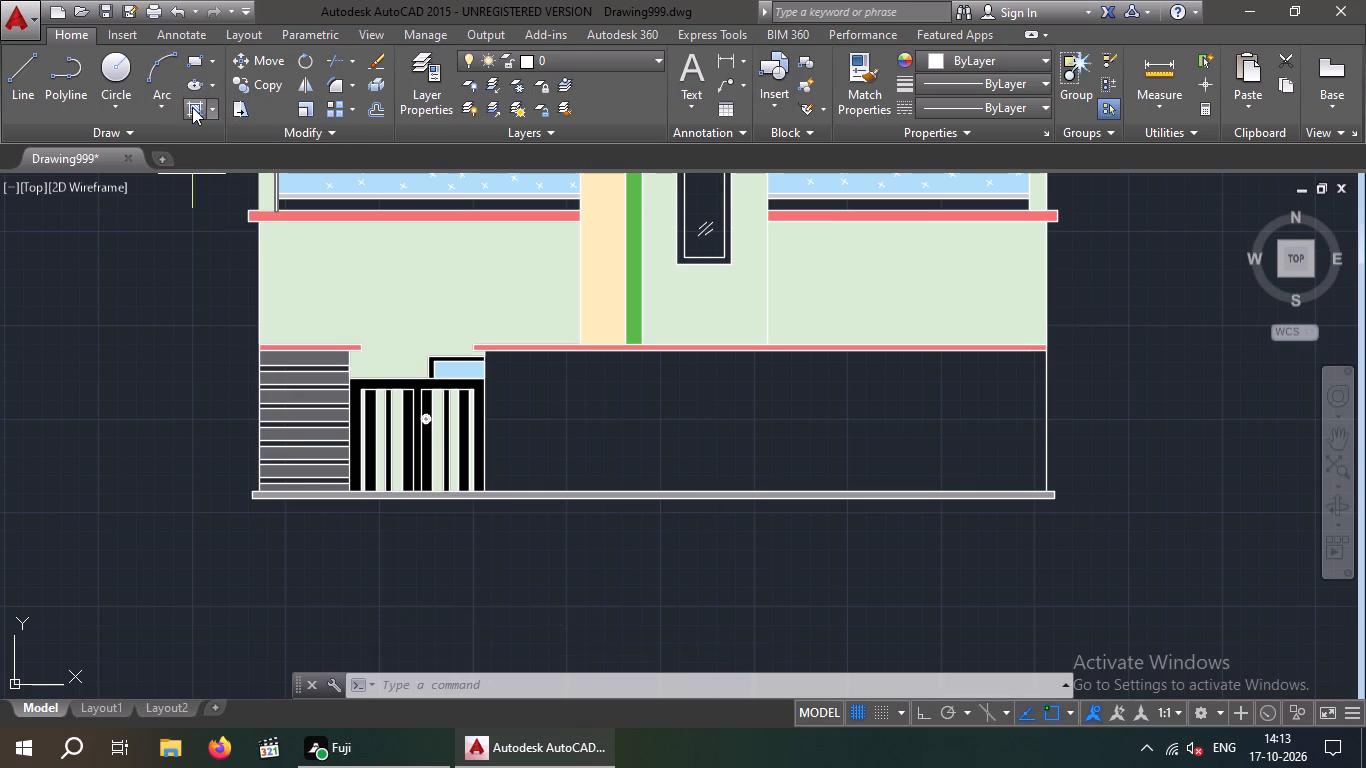
{"action": "left_click", "coordinate": [578, 85]}
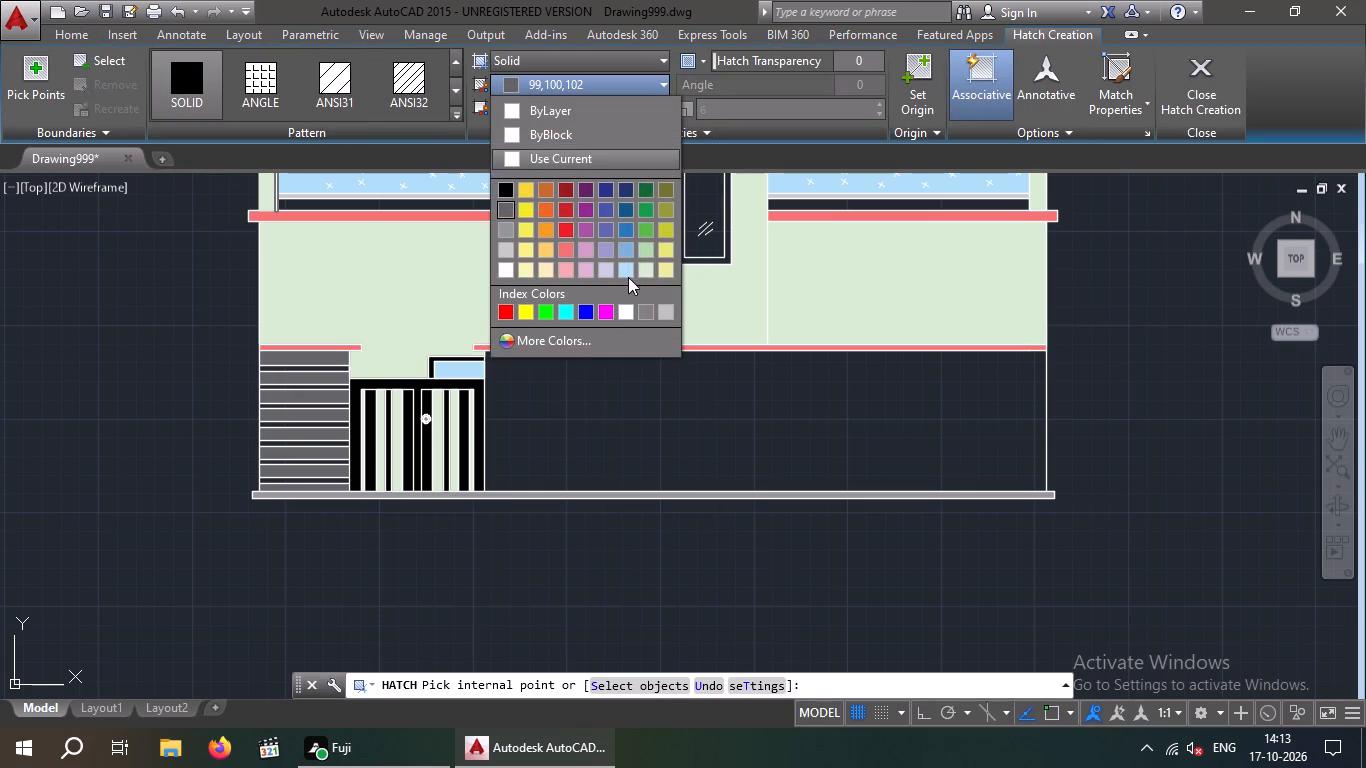
{"action": "left_click", "coordinate": [649, 272]}
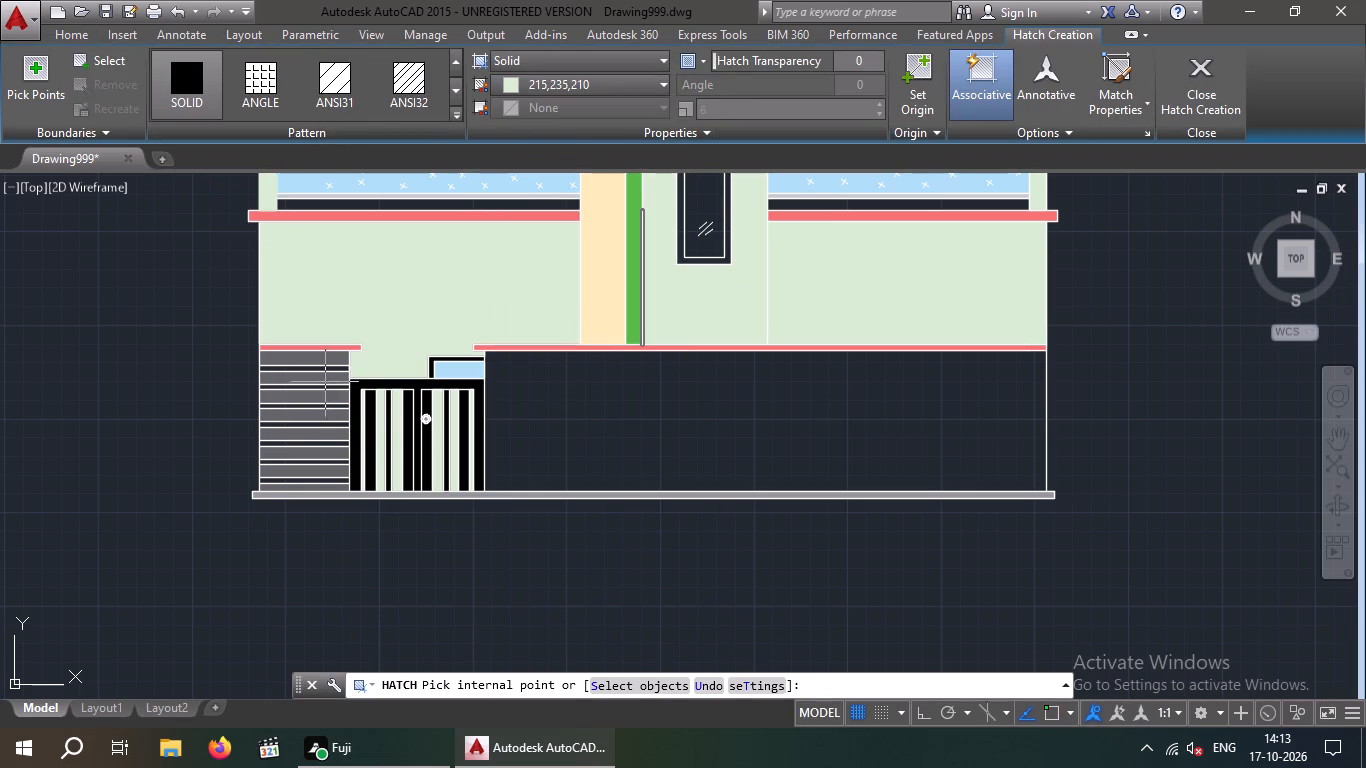
{"action": "scroll", "coordinate": [326, 381], "scroll_direction": "up", "scroll_amount": 4}
{"action": "left_click", "coordinate": [303, 353]}
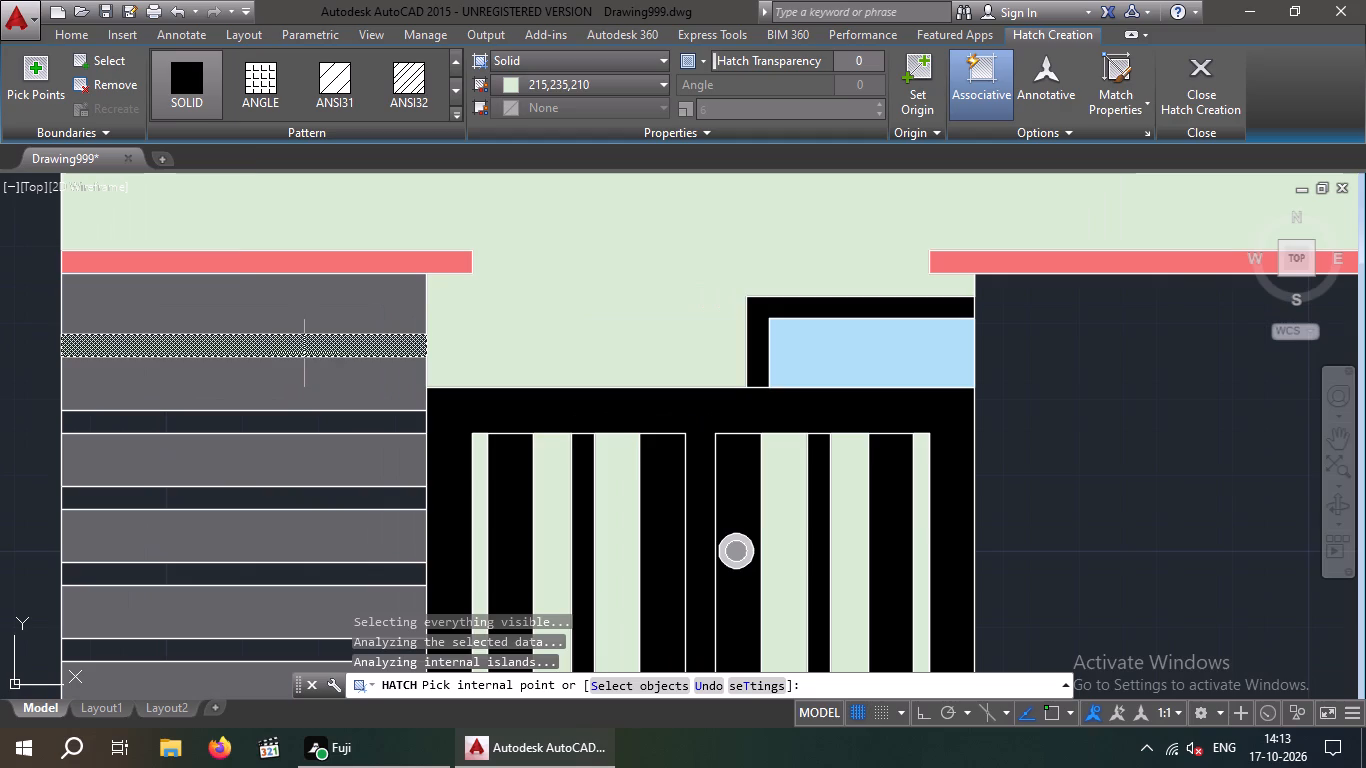
{"action": "left_click", "coordinate": [313, 421]}
{"action": "scroll", "coordinate": [317, 412], "scroll_direction": "down", "scroll_amount": 2}
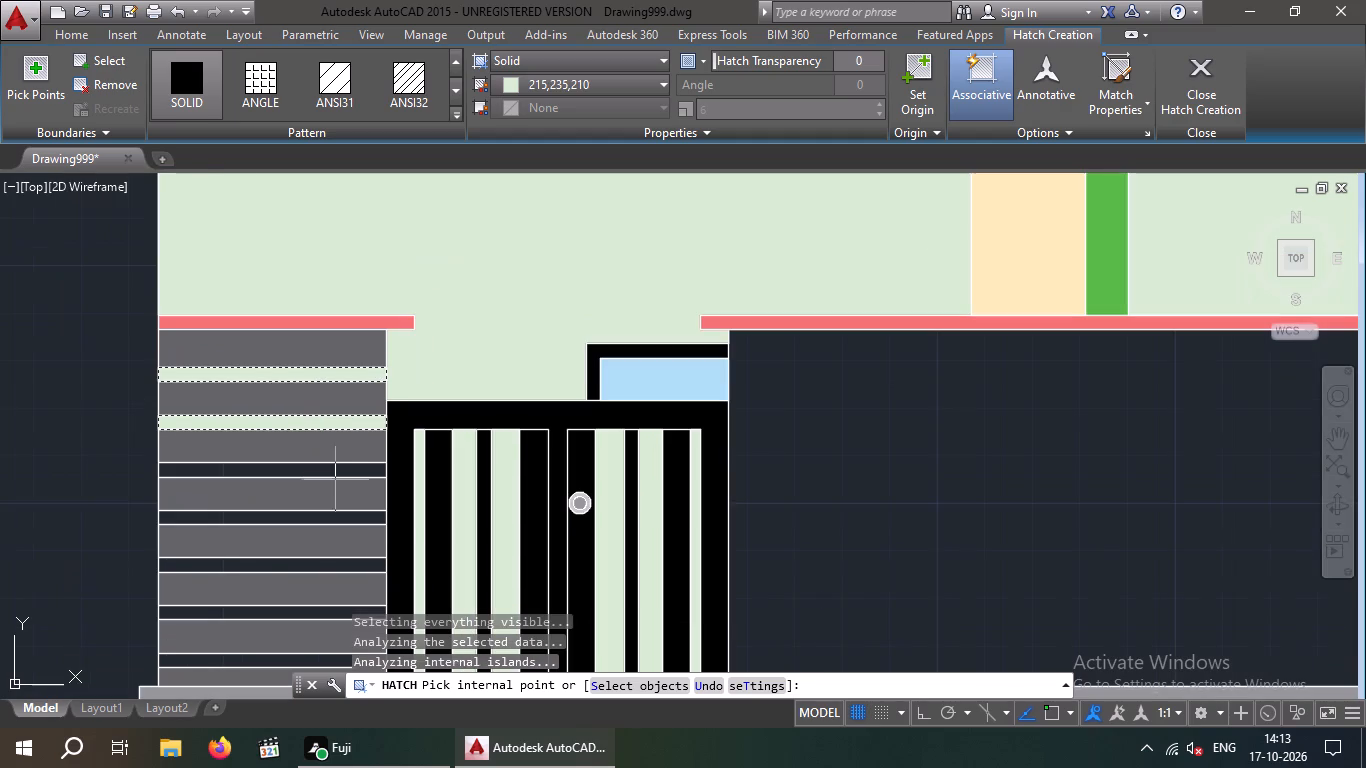
{"action": "scroll", "coordinate": [319, 466], "scroll_direction": "down", "scroll_amount": 1}
{"action": "scroll", "coordinate": [311, 476], "scroll_direction": "up", "scroll_amount": 1}
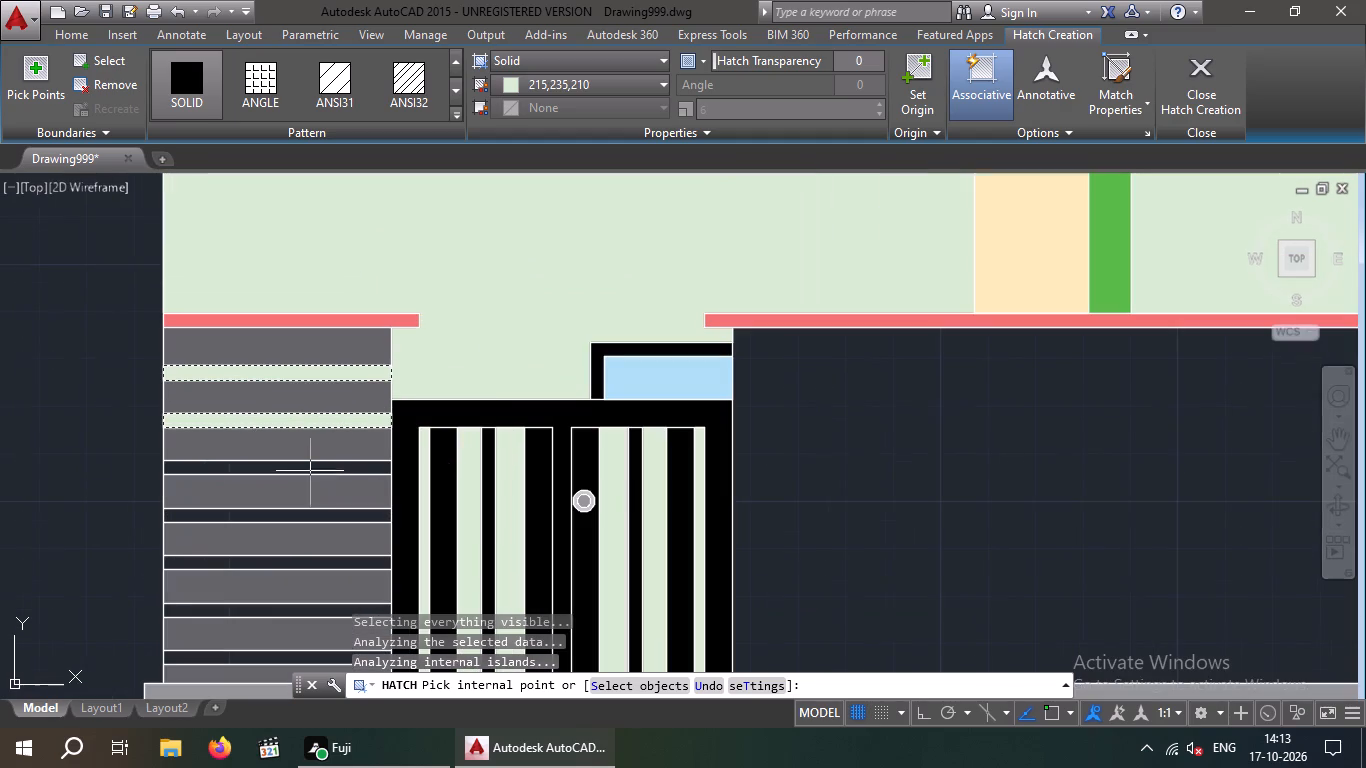
{"action": "left_click", "coordinate": [309, 469]}
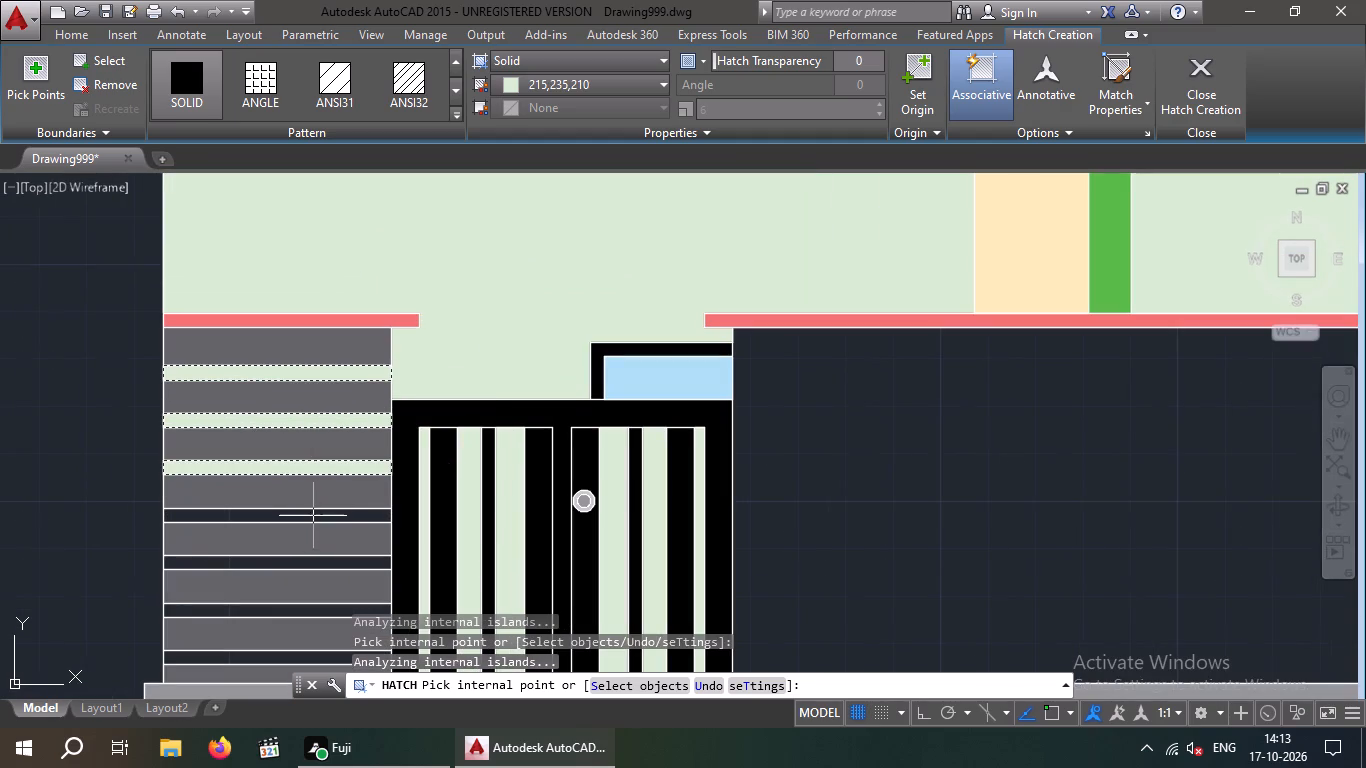
{"action": "left_click", "coordinate": [313, 516]}
{"action": "scroll", "coordinate": [316, 499], "scroll_direction": "down", "scroll_amount": 1}
{"action": "scroll", "coordinate": [308, 544], "scroll_direction": "up", "scroll_amount": 1}
{"action": "left_click", "coordinate": [308, 543]}
{"action": "middle_click_drag", "start_coordinate": [311, 515], "coordinate": [302, 469]}
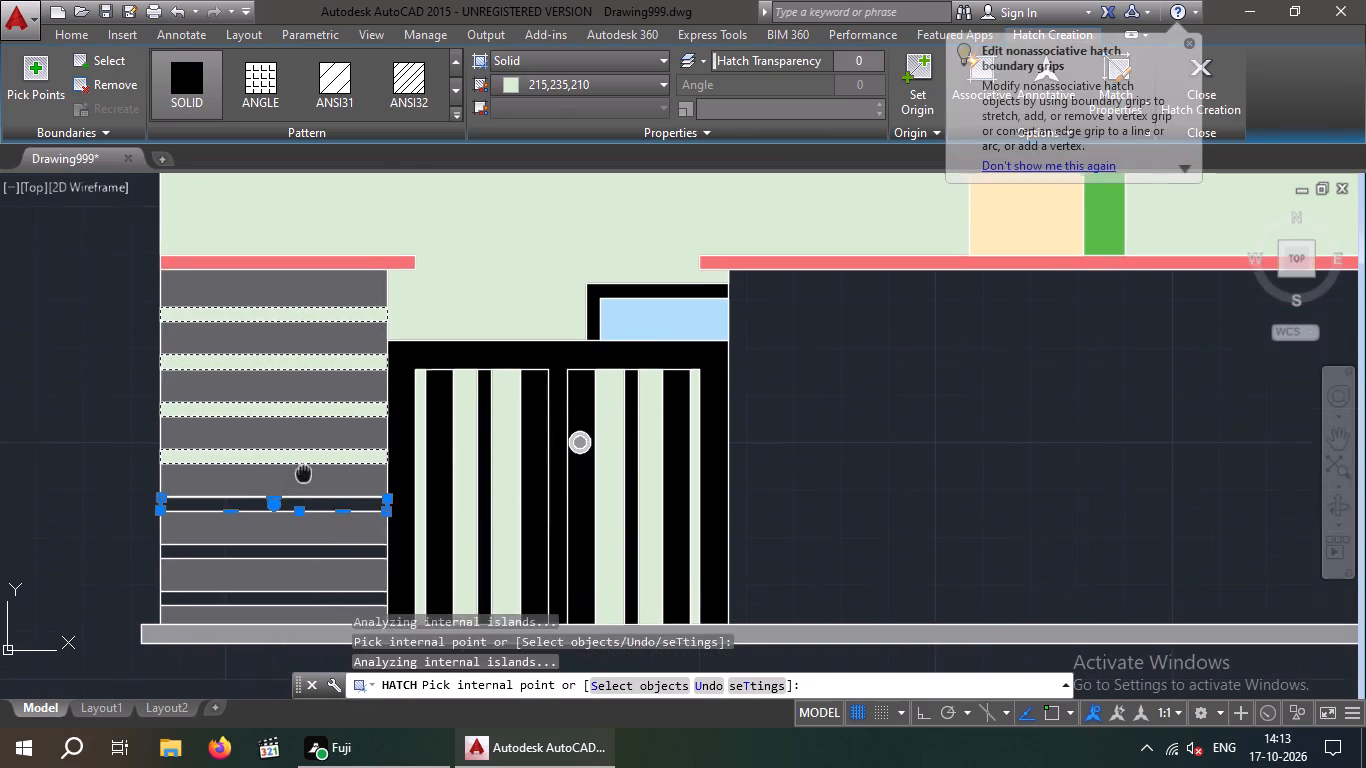
{"action": "middle_click_drag", "start_coordinate": [302, 469], "coordinate": [300, 391]}
{"action": "left_click", "coordinate": [292, 463]}
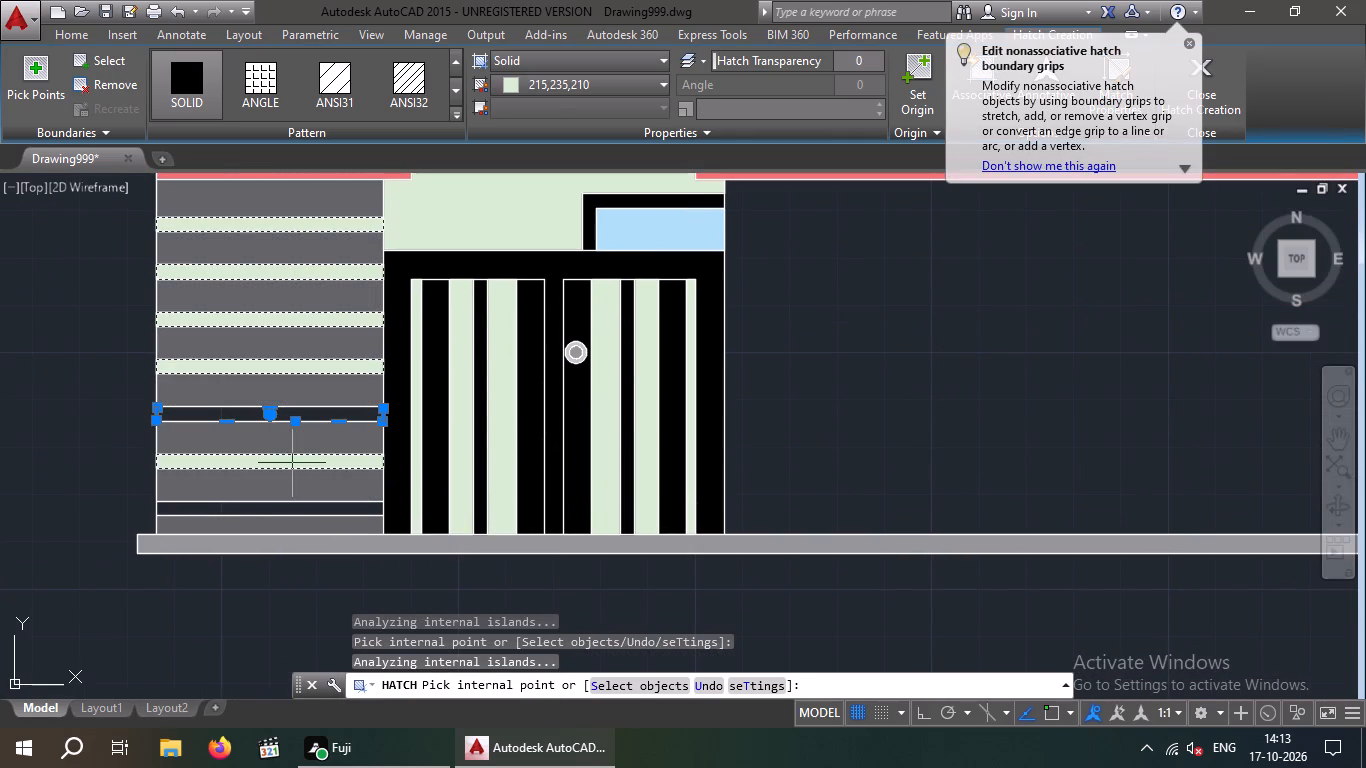
{"action": "left_click", "coordinate": [287, 412]}
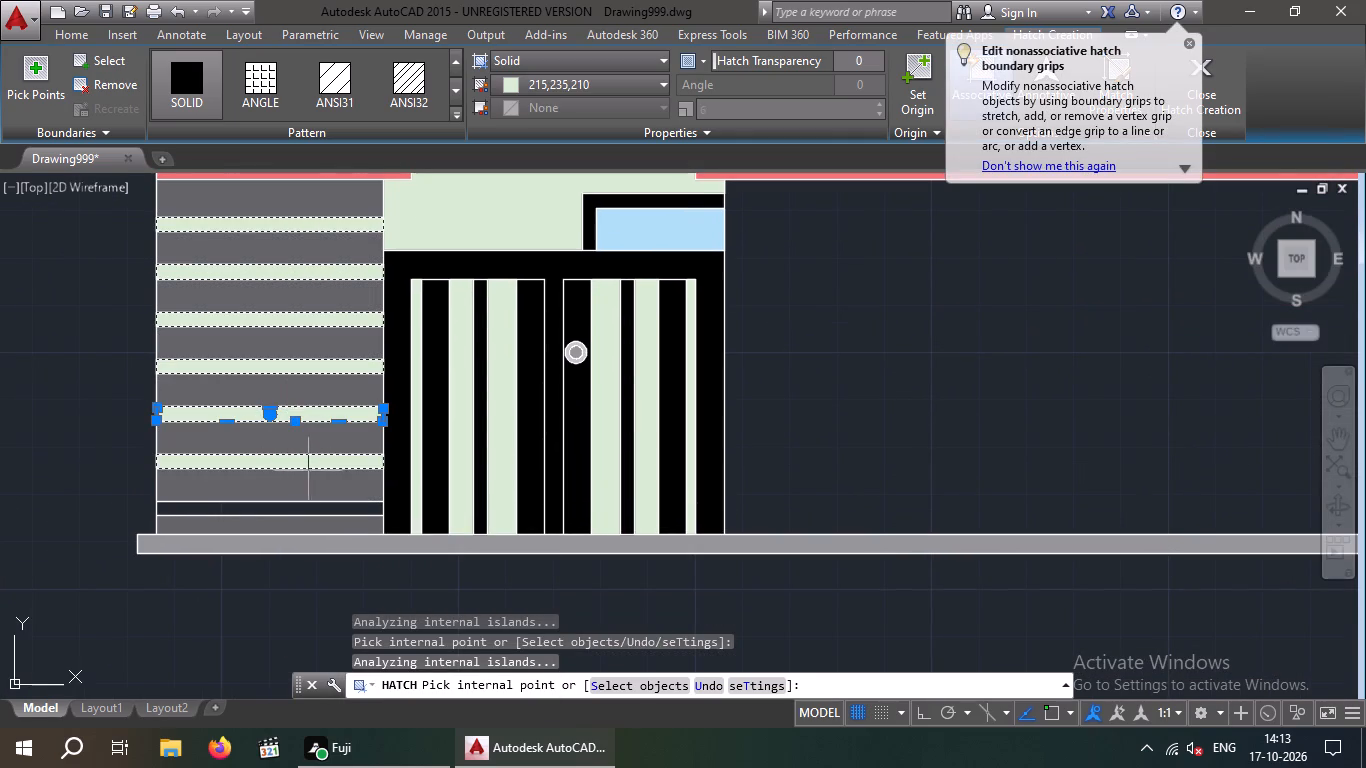
{"action": "left_click", "coordinate": [296, 511]}
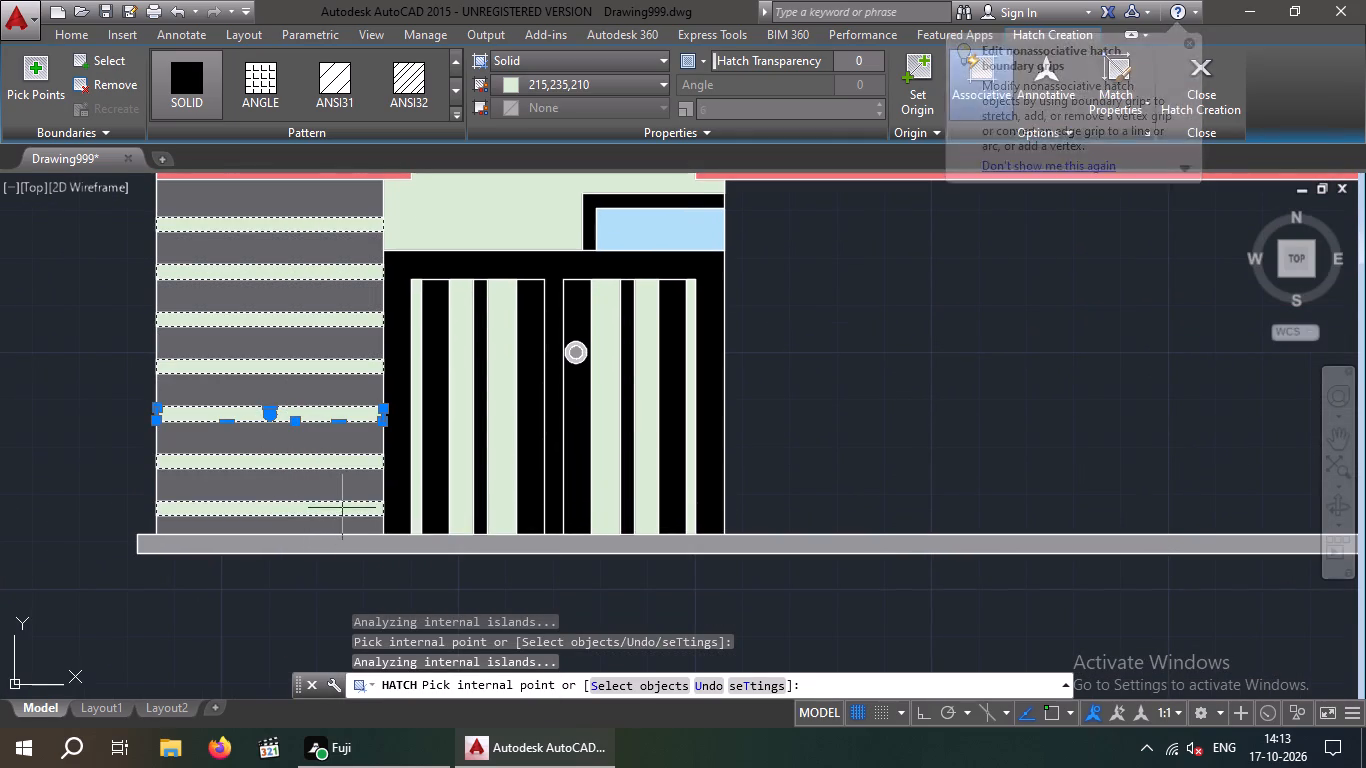
{"action": "key", "text": "Escape"}
{"action": "scroll", "coordinate": [351, 483], "scroll_direction": "down", "scroll_amount": 2}
{"action": "key", "text": "Escape"}
{"action": "key", "text": "Escape"}
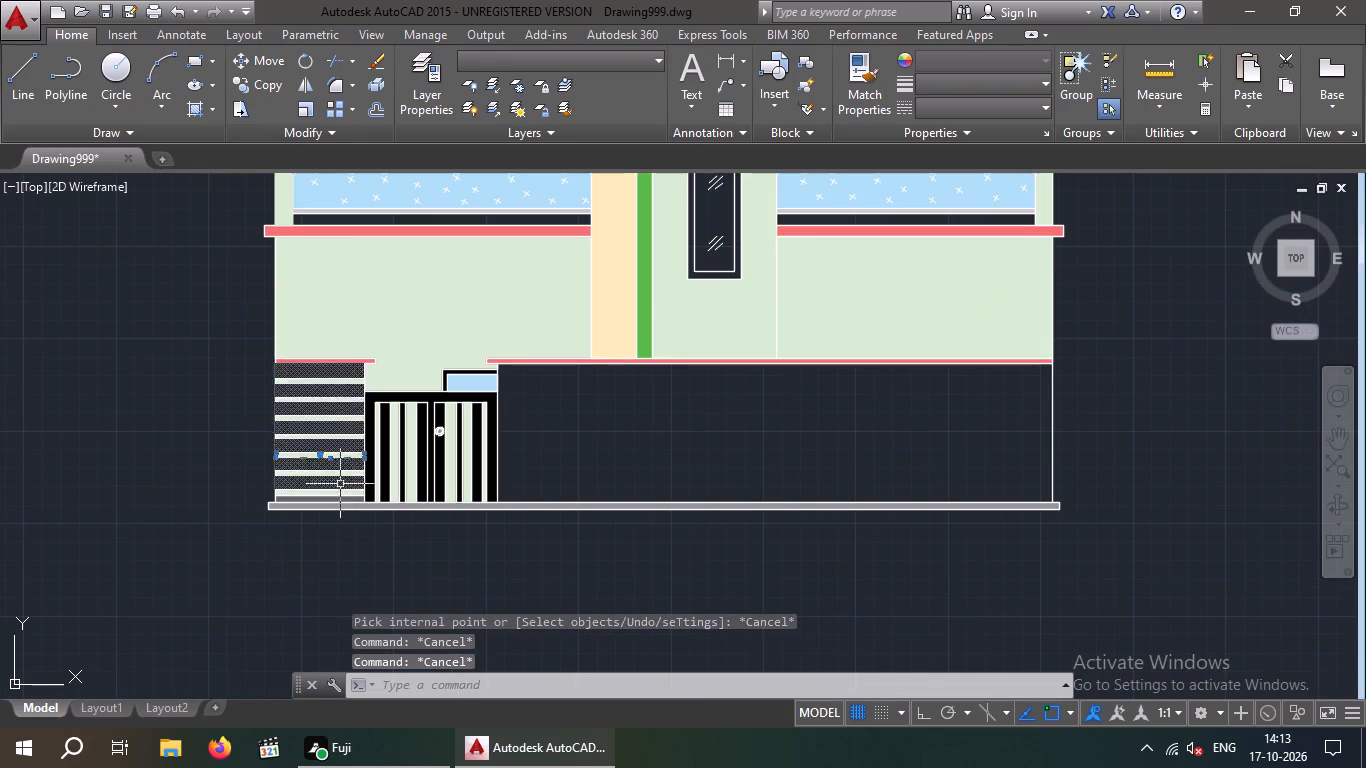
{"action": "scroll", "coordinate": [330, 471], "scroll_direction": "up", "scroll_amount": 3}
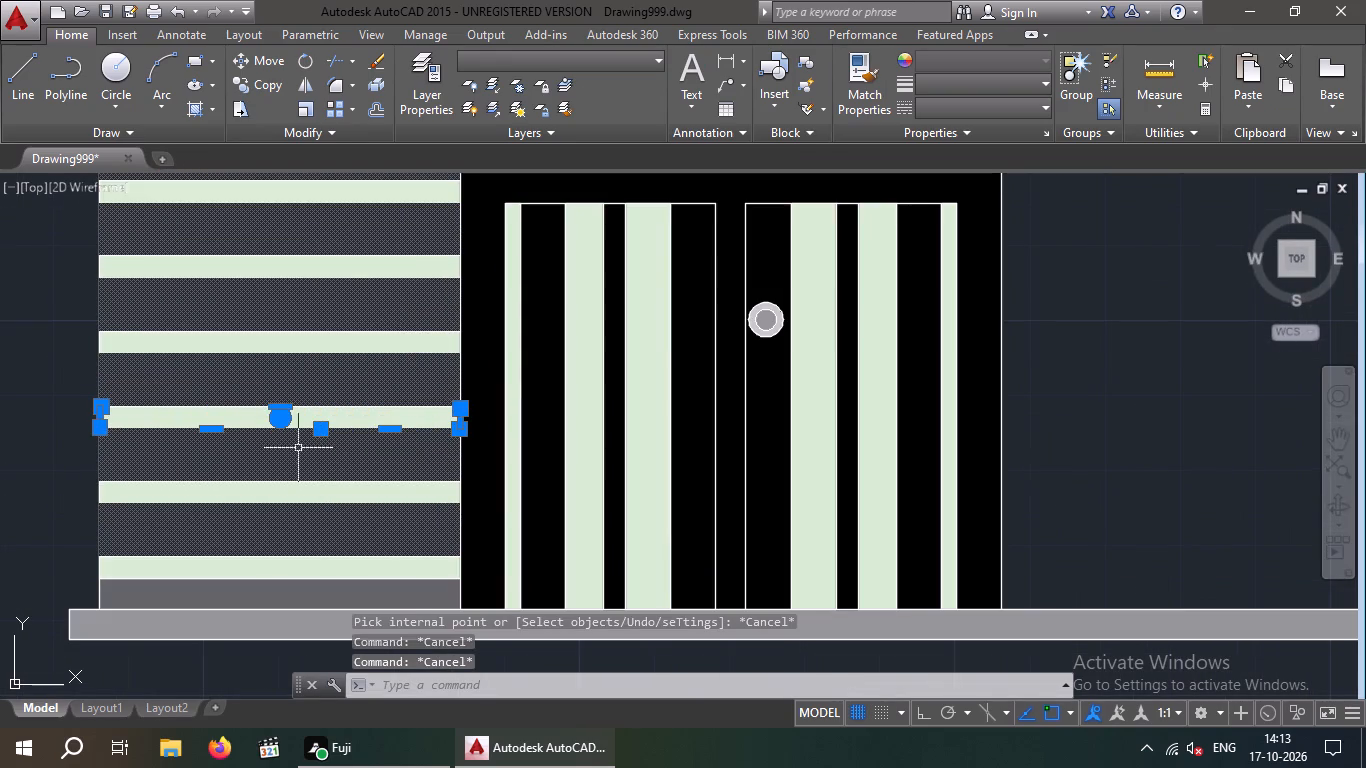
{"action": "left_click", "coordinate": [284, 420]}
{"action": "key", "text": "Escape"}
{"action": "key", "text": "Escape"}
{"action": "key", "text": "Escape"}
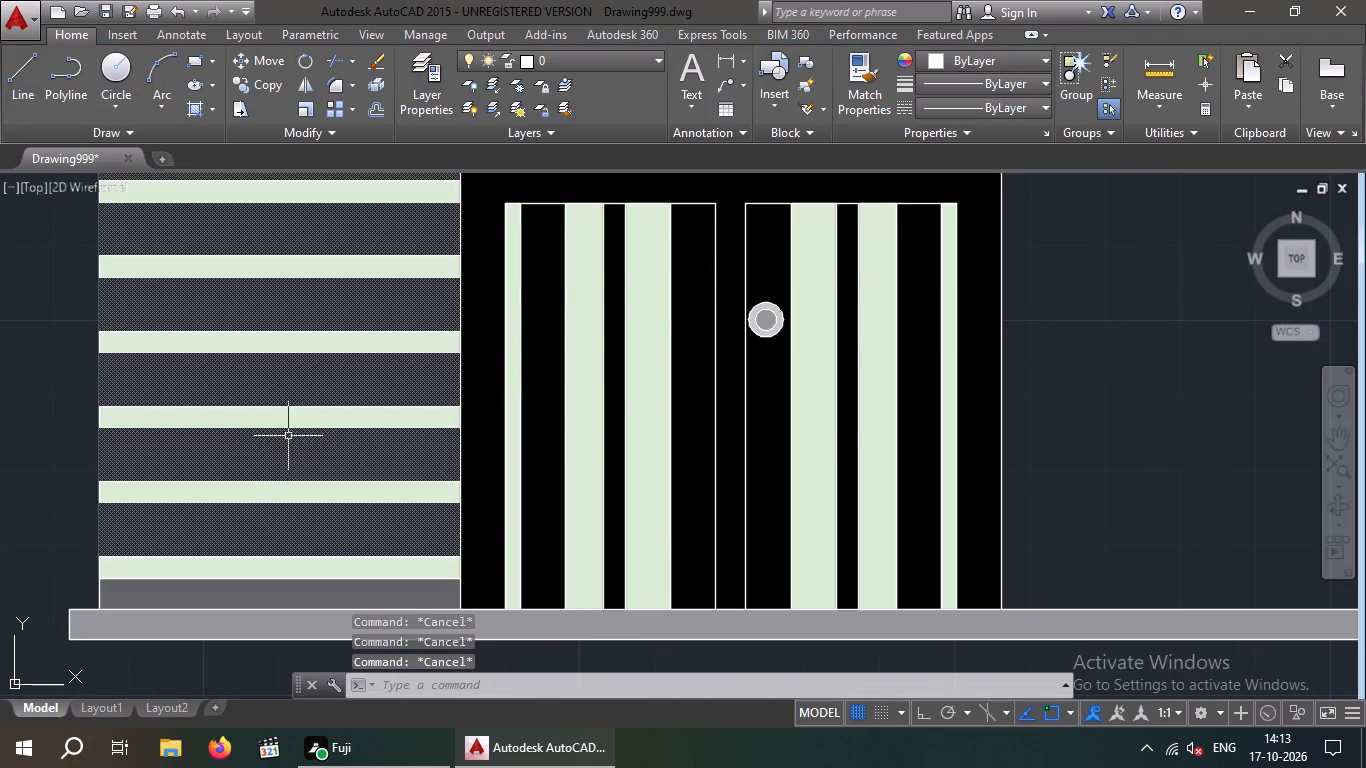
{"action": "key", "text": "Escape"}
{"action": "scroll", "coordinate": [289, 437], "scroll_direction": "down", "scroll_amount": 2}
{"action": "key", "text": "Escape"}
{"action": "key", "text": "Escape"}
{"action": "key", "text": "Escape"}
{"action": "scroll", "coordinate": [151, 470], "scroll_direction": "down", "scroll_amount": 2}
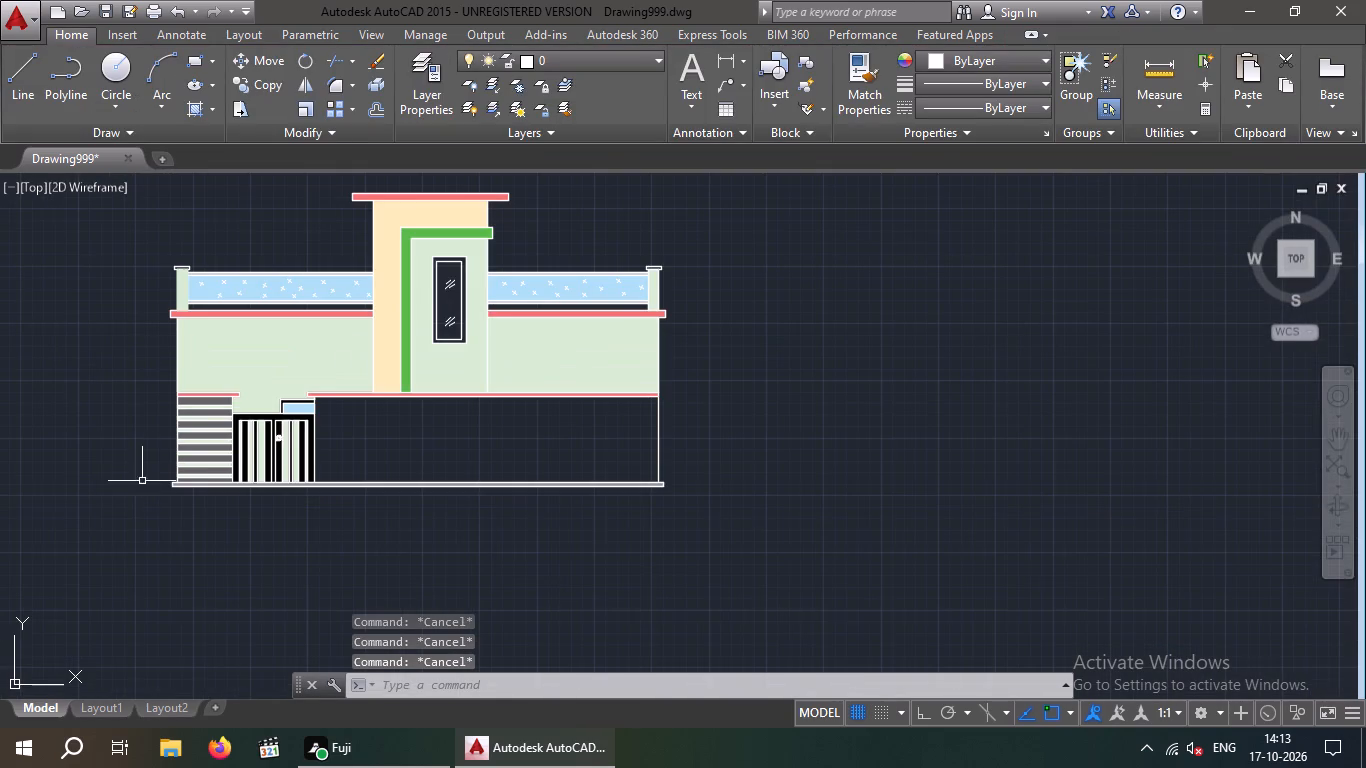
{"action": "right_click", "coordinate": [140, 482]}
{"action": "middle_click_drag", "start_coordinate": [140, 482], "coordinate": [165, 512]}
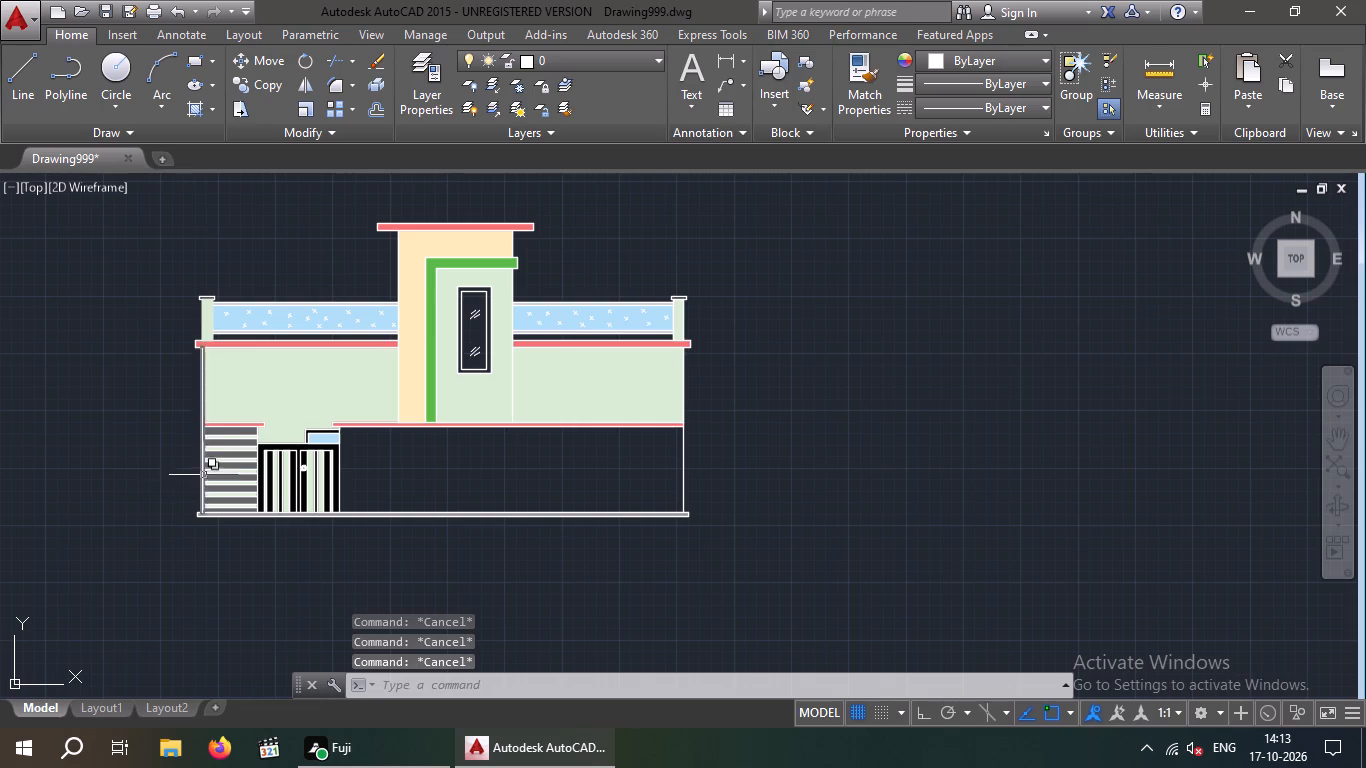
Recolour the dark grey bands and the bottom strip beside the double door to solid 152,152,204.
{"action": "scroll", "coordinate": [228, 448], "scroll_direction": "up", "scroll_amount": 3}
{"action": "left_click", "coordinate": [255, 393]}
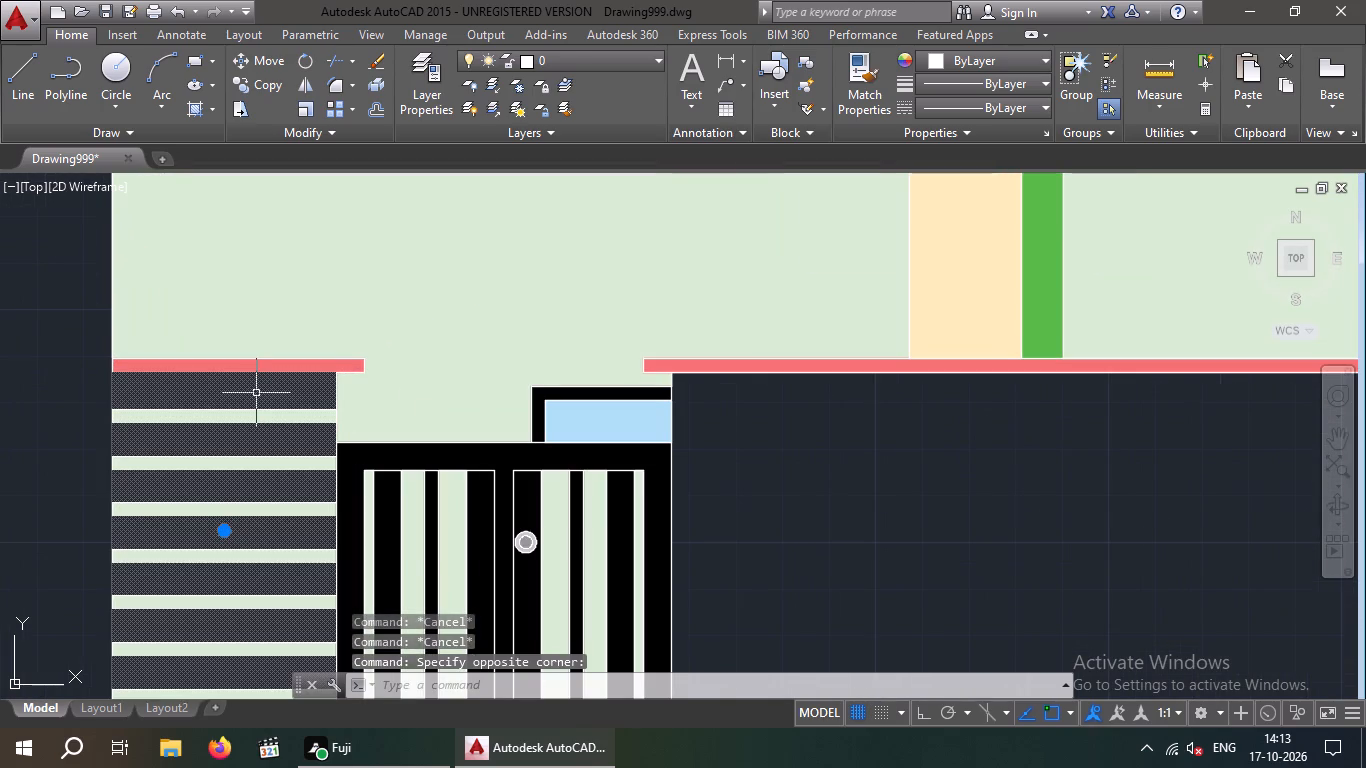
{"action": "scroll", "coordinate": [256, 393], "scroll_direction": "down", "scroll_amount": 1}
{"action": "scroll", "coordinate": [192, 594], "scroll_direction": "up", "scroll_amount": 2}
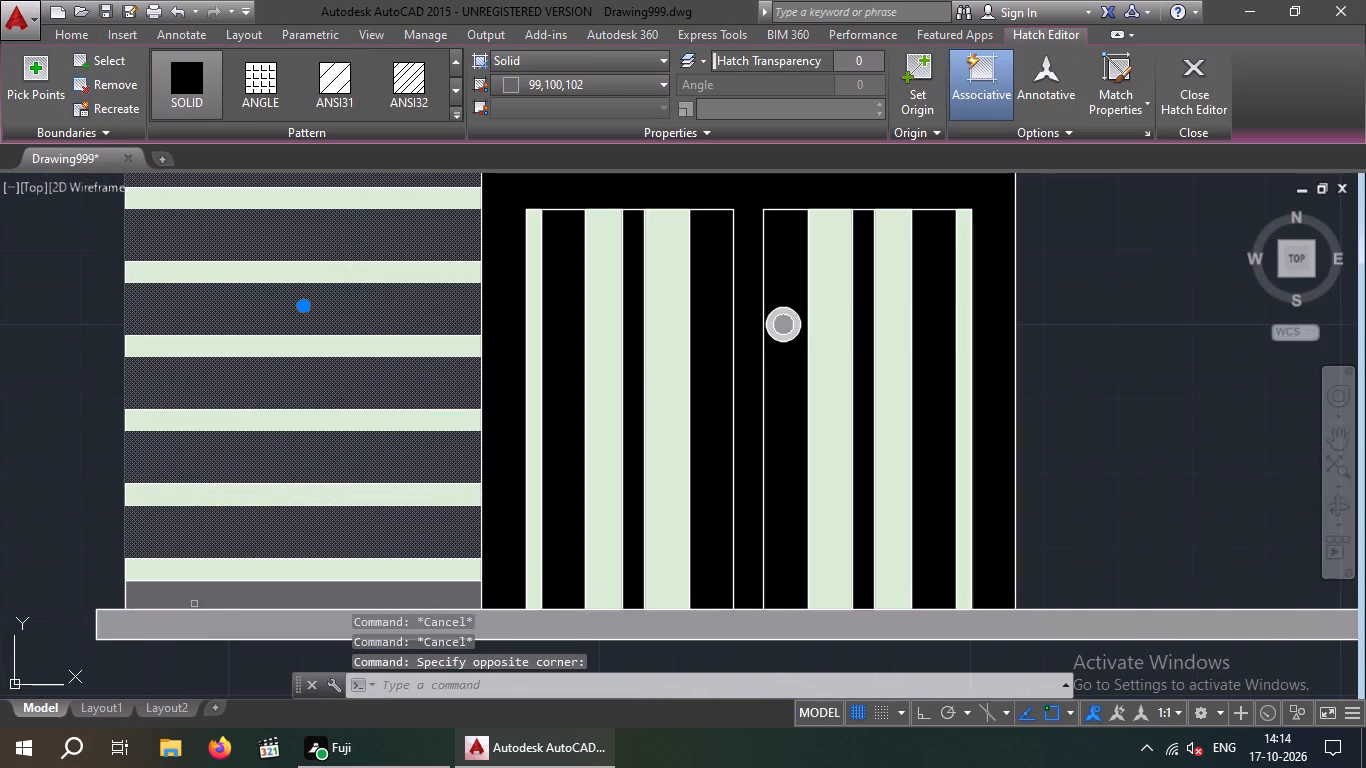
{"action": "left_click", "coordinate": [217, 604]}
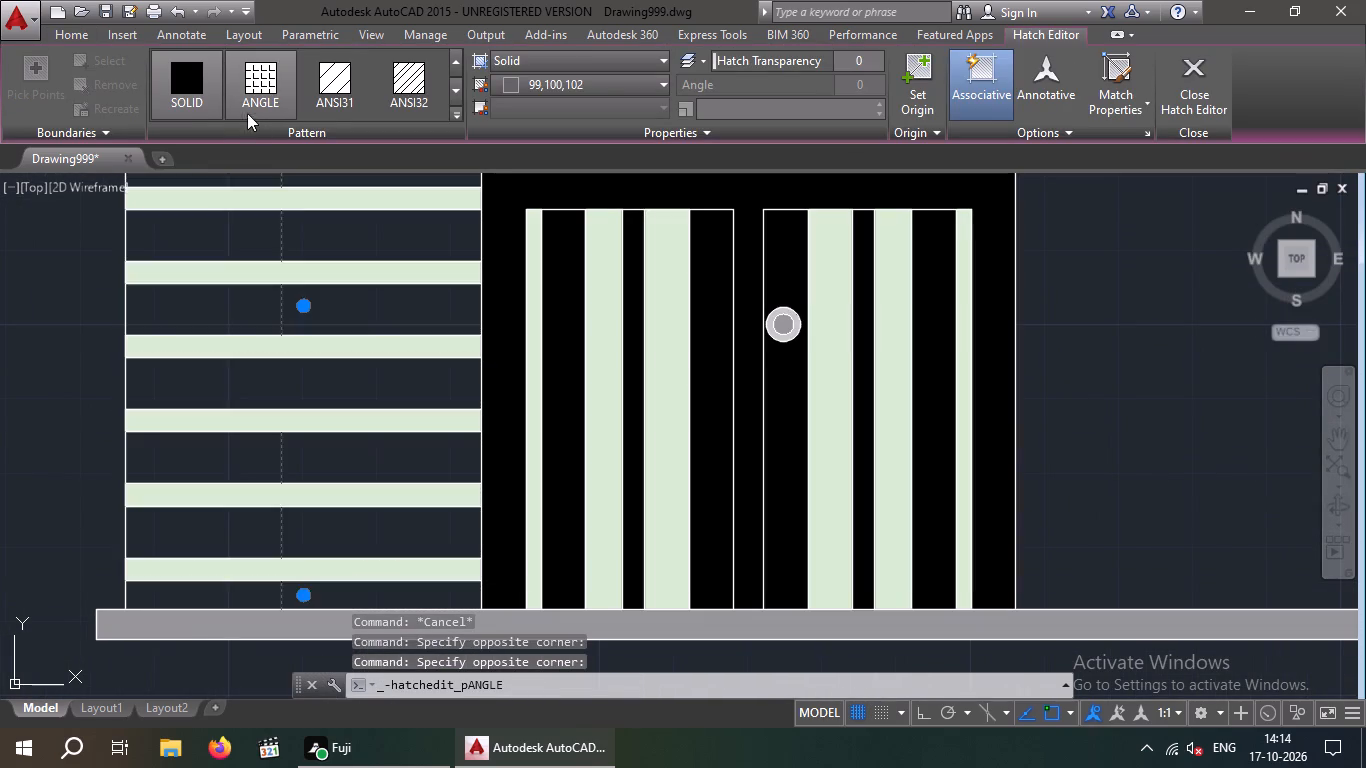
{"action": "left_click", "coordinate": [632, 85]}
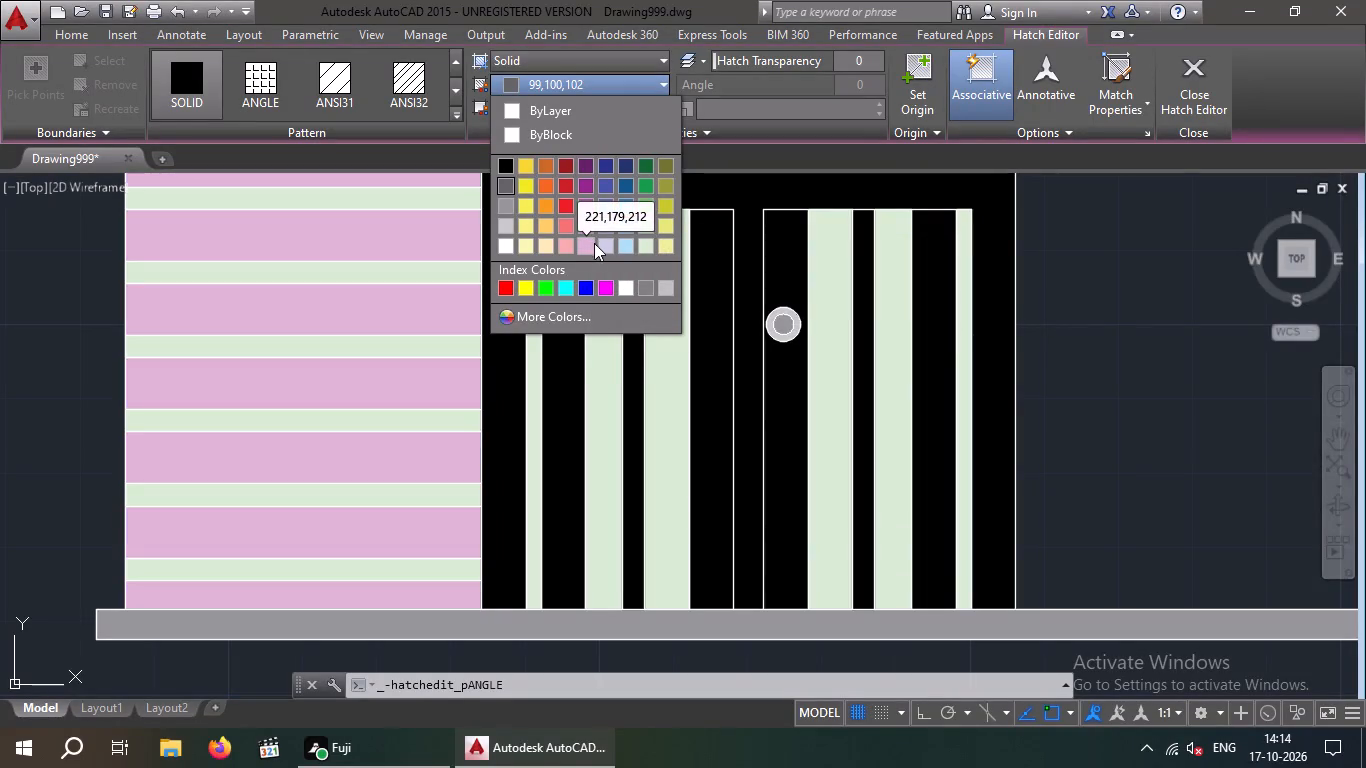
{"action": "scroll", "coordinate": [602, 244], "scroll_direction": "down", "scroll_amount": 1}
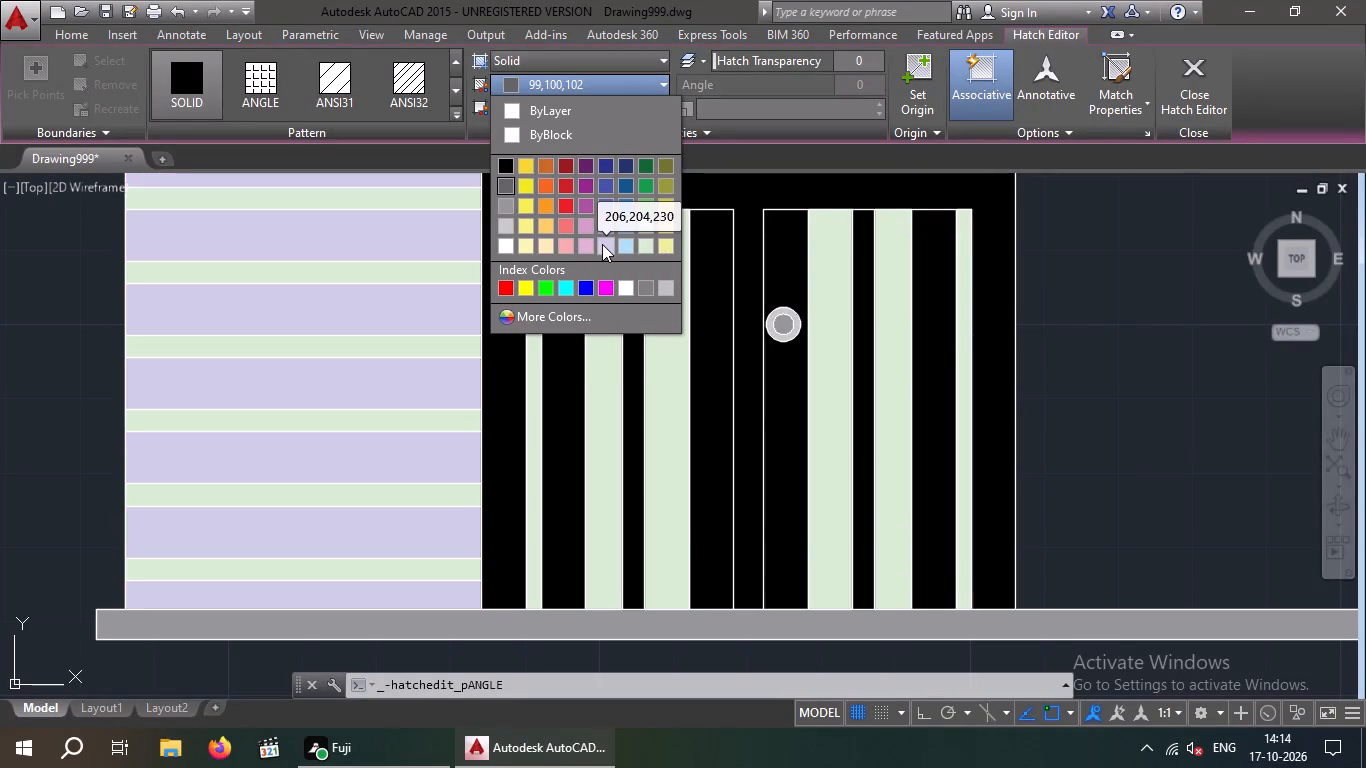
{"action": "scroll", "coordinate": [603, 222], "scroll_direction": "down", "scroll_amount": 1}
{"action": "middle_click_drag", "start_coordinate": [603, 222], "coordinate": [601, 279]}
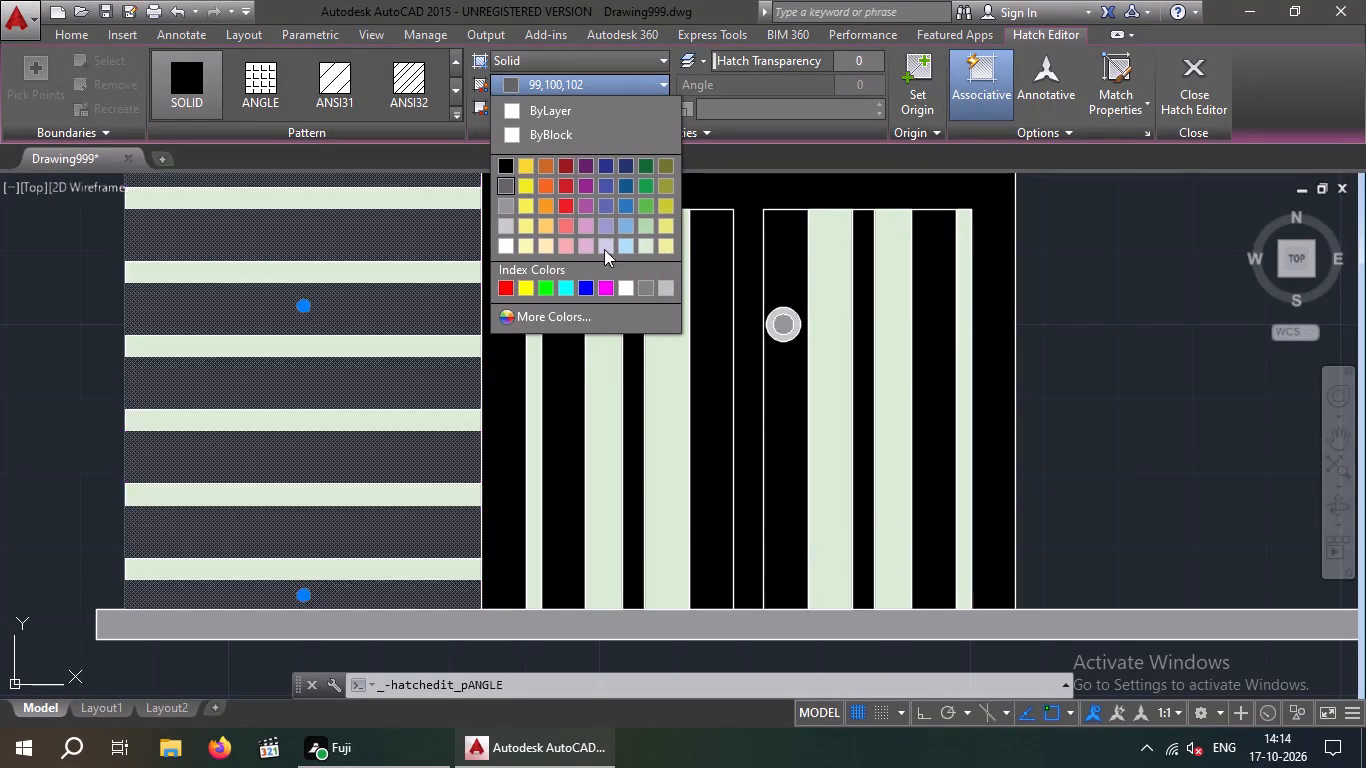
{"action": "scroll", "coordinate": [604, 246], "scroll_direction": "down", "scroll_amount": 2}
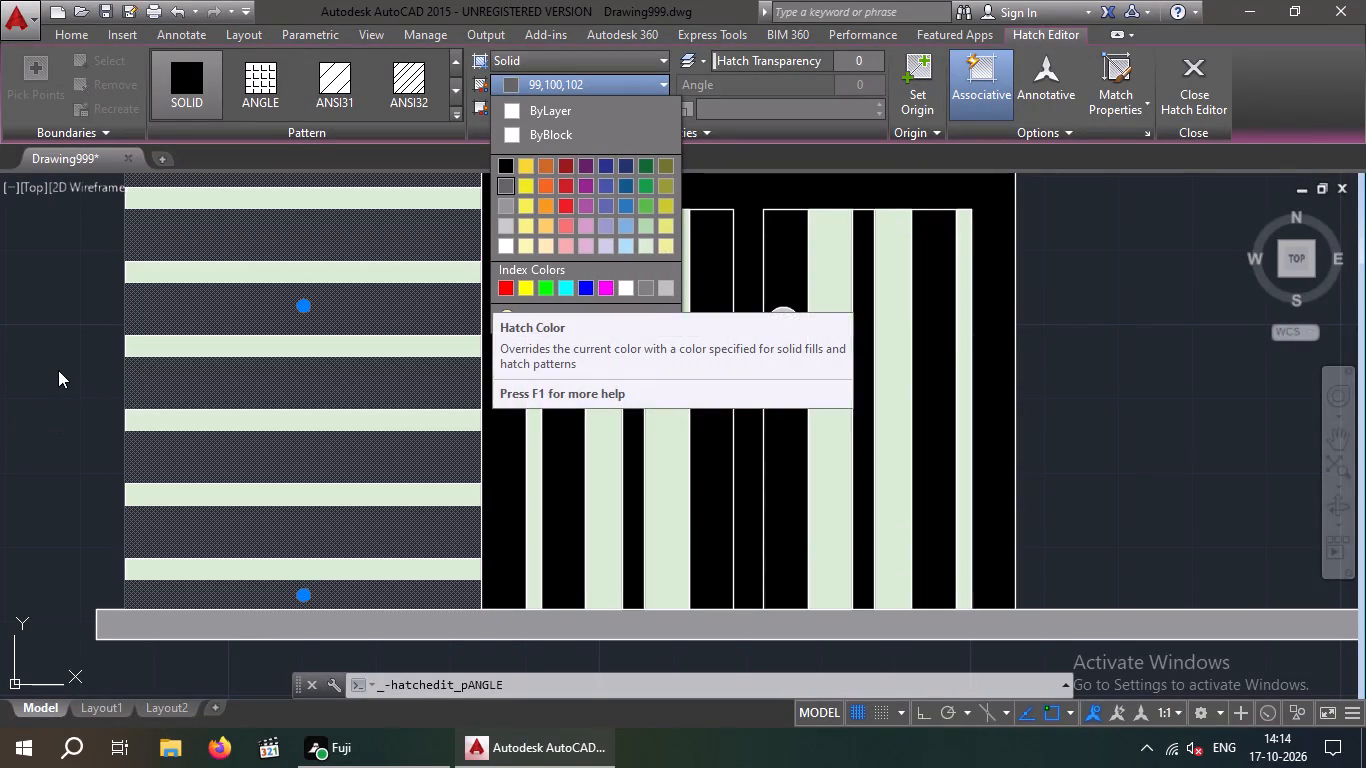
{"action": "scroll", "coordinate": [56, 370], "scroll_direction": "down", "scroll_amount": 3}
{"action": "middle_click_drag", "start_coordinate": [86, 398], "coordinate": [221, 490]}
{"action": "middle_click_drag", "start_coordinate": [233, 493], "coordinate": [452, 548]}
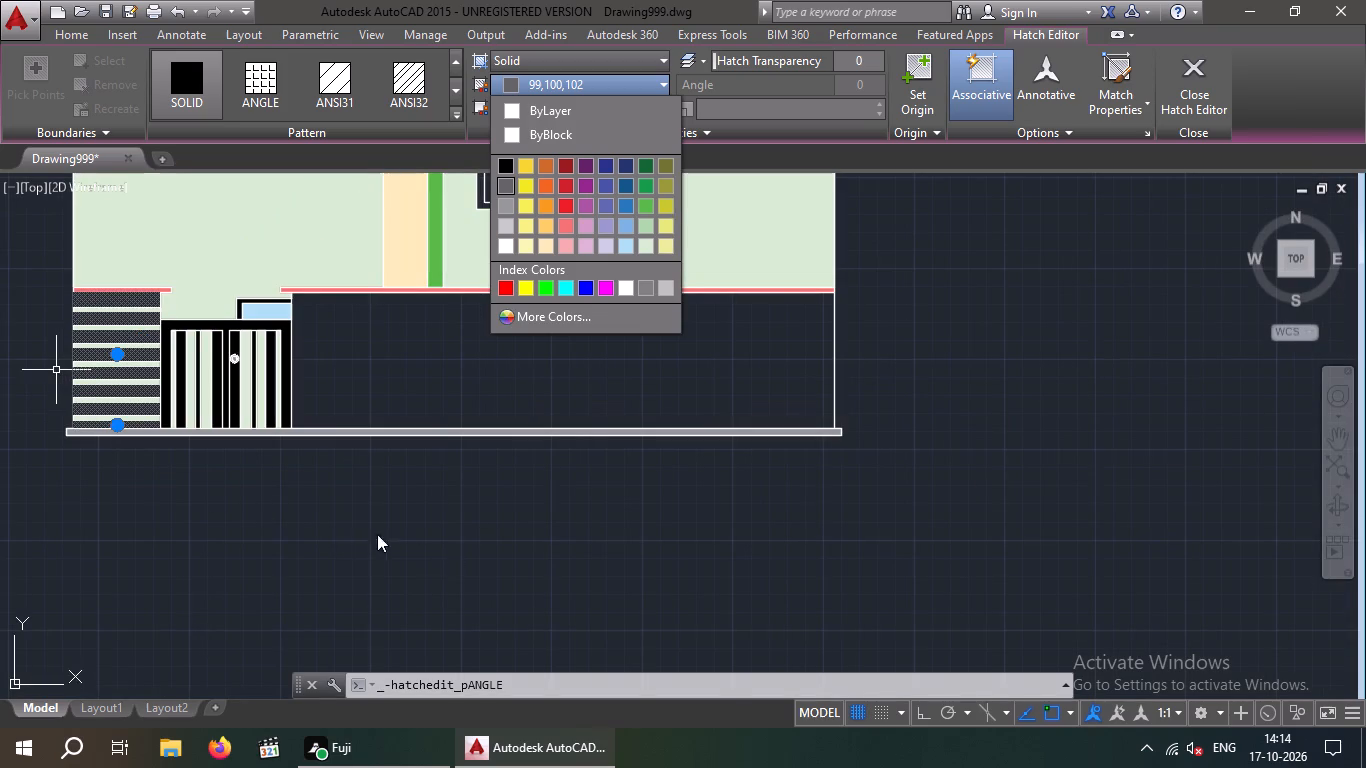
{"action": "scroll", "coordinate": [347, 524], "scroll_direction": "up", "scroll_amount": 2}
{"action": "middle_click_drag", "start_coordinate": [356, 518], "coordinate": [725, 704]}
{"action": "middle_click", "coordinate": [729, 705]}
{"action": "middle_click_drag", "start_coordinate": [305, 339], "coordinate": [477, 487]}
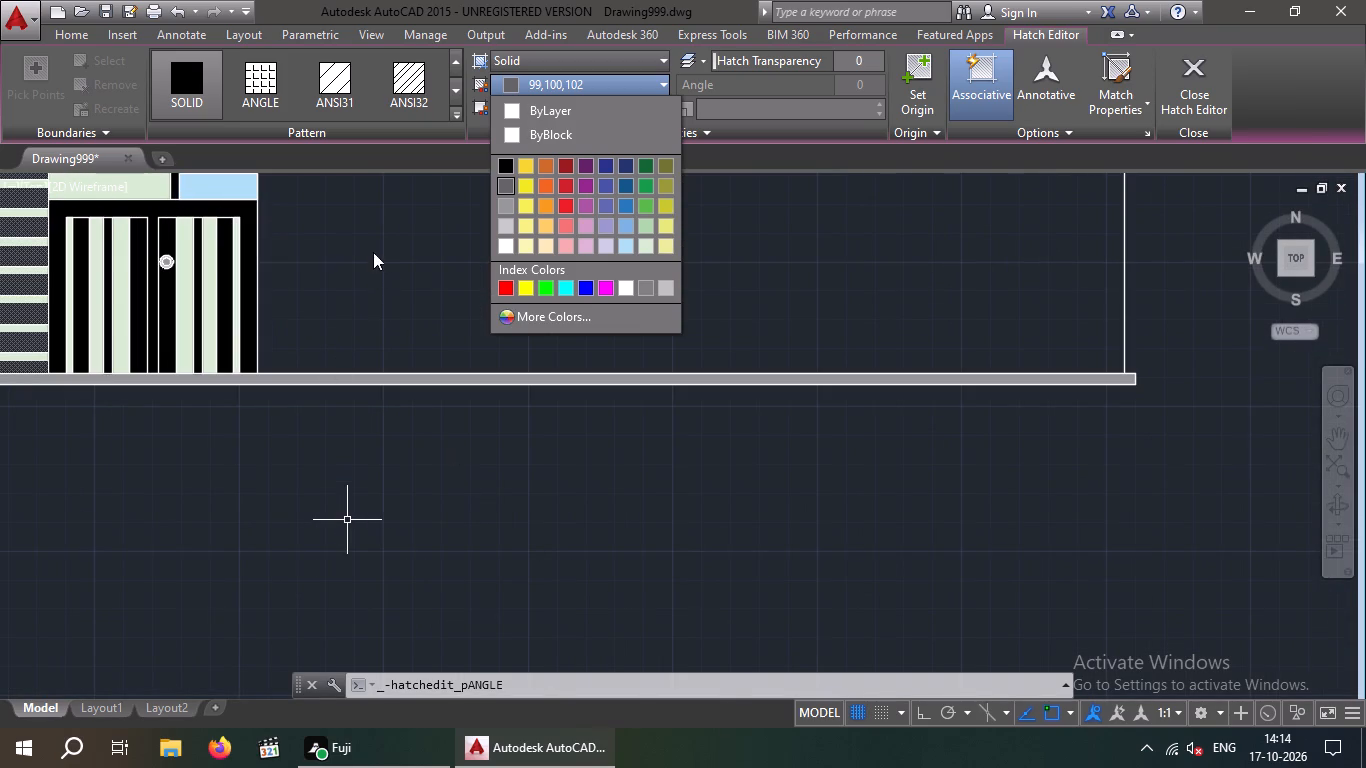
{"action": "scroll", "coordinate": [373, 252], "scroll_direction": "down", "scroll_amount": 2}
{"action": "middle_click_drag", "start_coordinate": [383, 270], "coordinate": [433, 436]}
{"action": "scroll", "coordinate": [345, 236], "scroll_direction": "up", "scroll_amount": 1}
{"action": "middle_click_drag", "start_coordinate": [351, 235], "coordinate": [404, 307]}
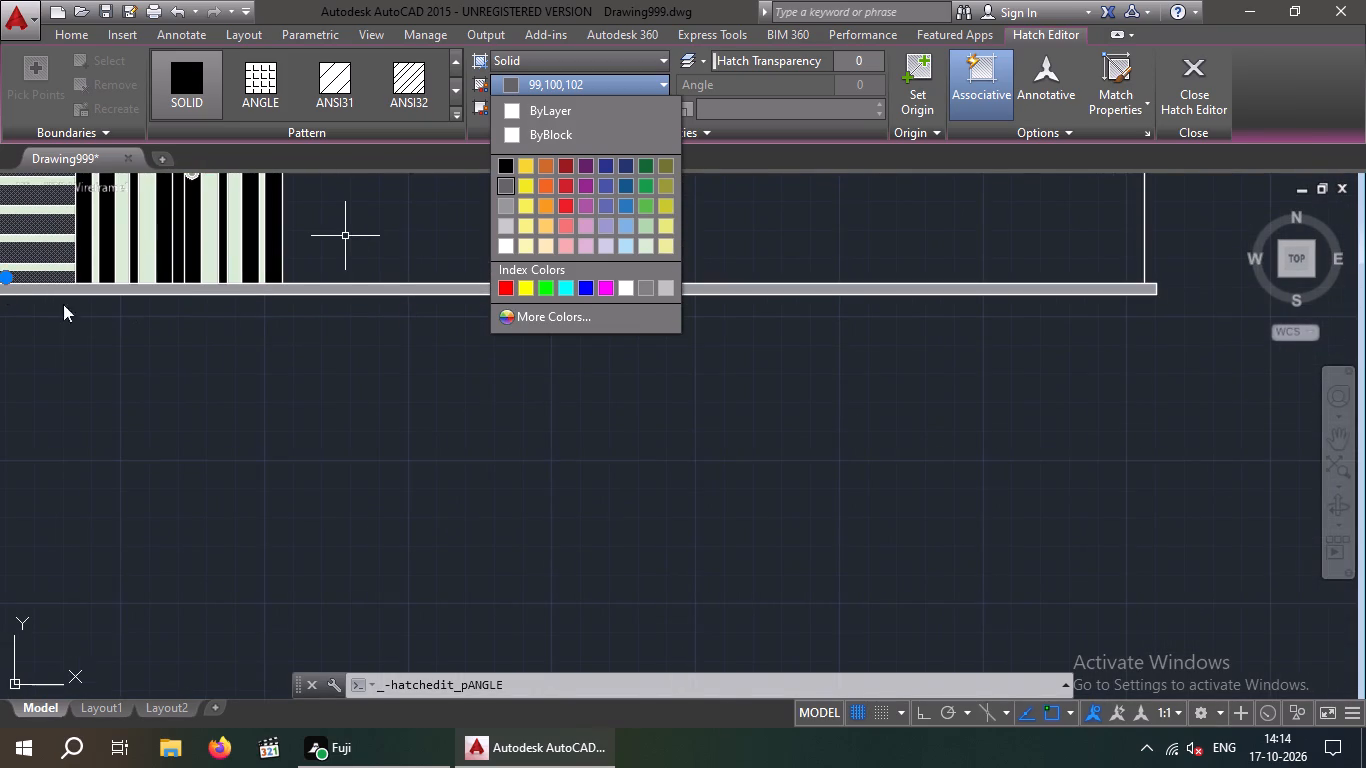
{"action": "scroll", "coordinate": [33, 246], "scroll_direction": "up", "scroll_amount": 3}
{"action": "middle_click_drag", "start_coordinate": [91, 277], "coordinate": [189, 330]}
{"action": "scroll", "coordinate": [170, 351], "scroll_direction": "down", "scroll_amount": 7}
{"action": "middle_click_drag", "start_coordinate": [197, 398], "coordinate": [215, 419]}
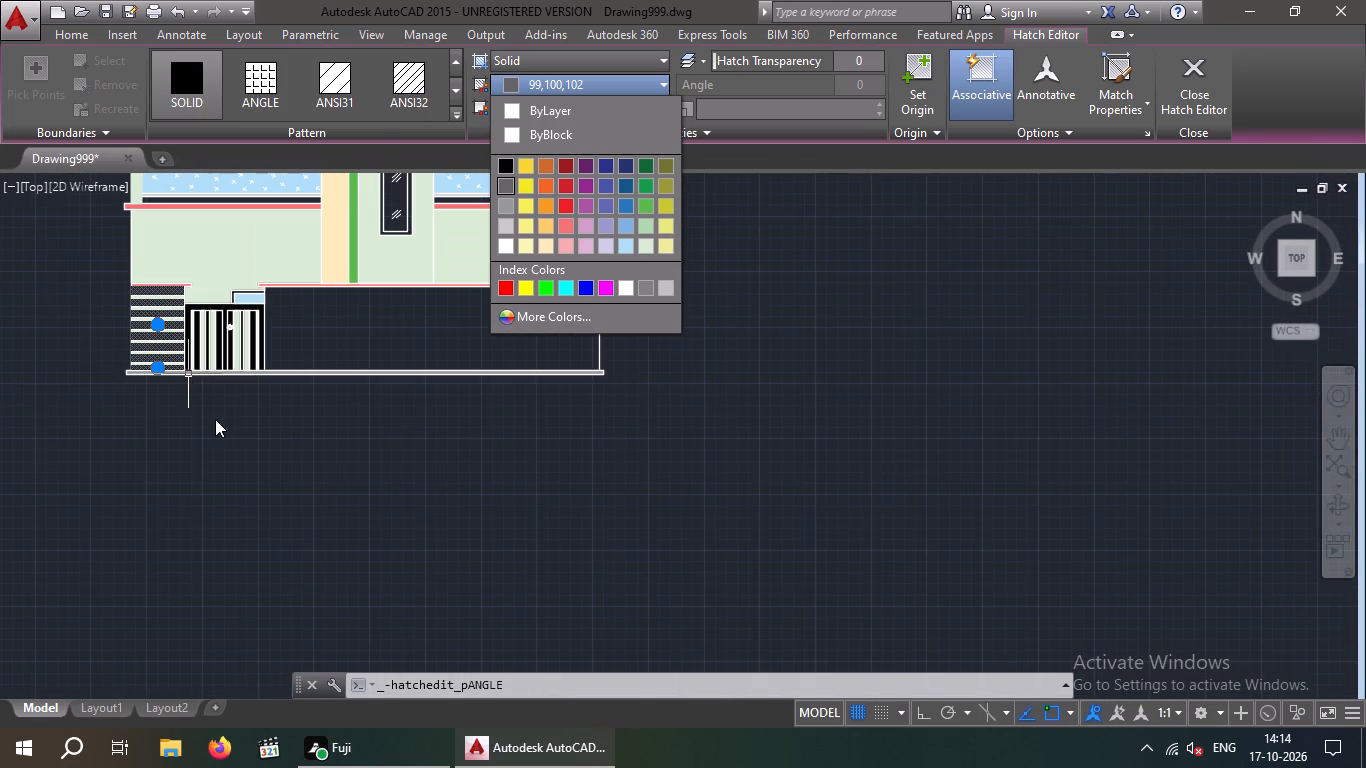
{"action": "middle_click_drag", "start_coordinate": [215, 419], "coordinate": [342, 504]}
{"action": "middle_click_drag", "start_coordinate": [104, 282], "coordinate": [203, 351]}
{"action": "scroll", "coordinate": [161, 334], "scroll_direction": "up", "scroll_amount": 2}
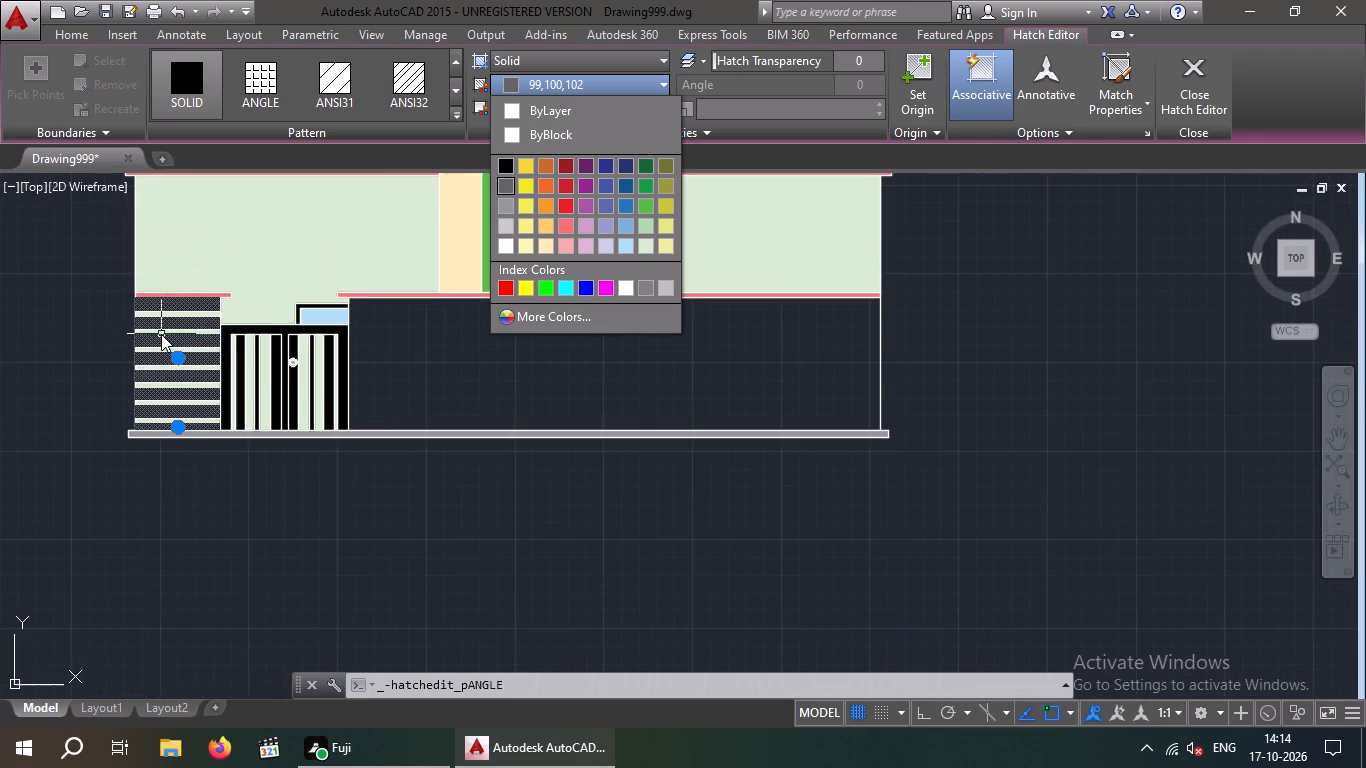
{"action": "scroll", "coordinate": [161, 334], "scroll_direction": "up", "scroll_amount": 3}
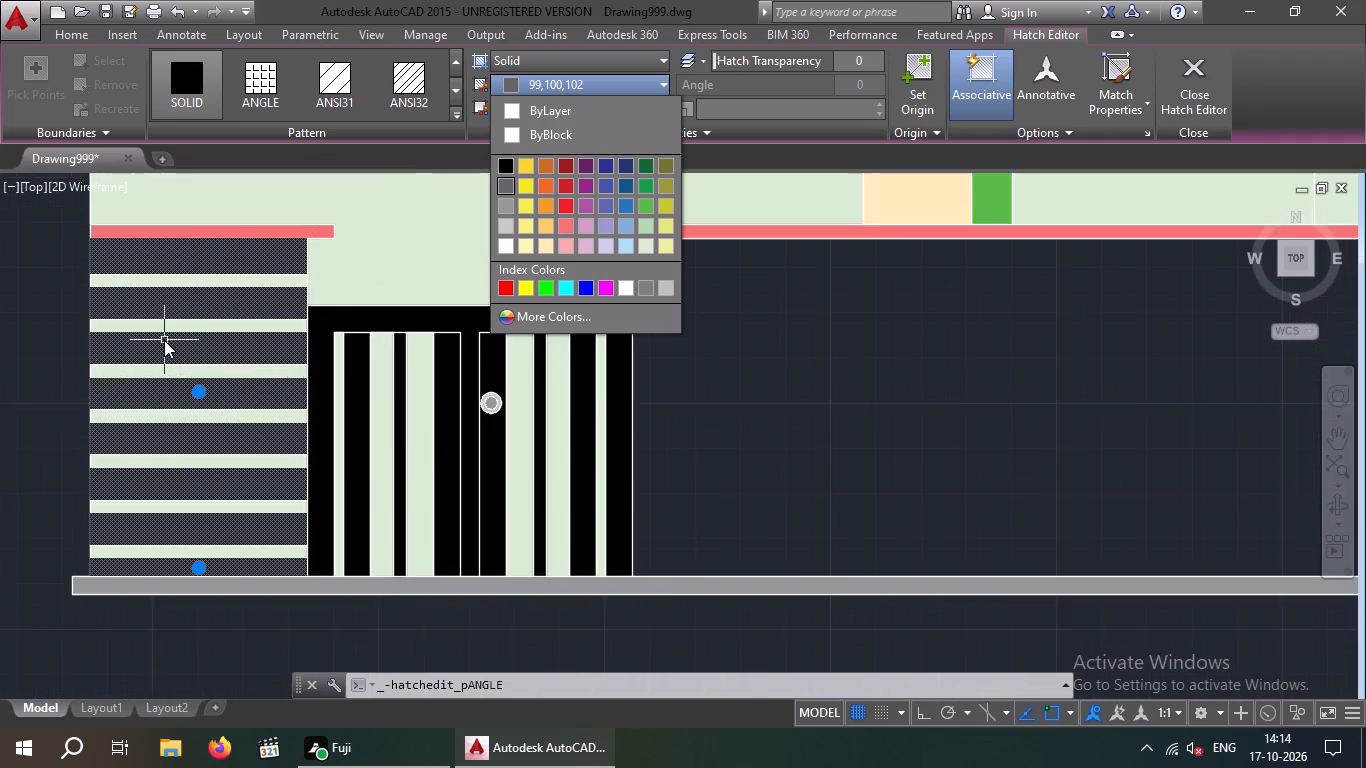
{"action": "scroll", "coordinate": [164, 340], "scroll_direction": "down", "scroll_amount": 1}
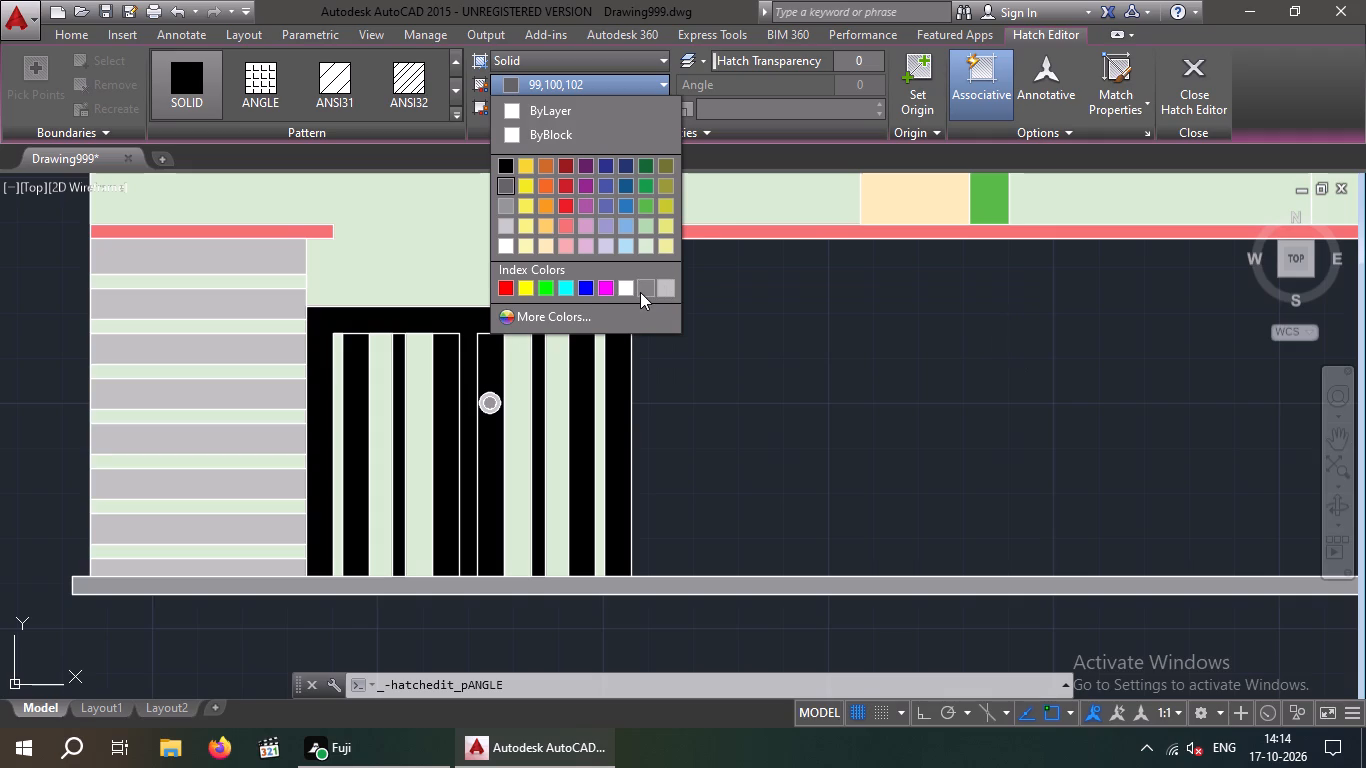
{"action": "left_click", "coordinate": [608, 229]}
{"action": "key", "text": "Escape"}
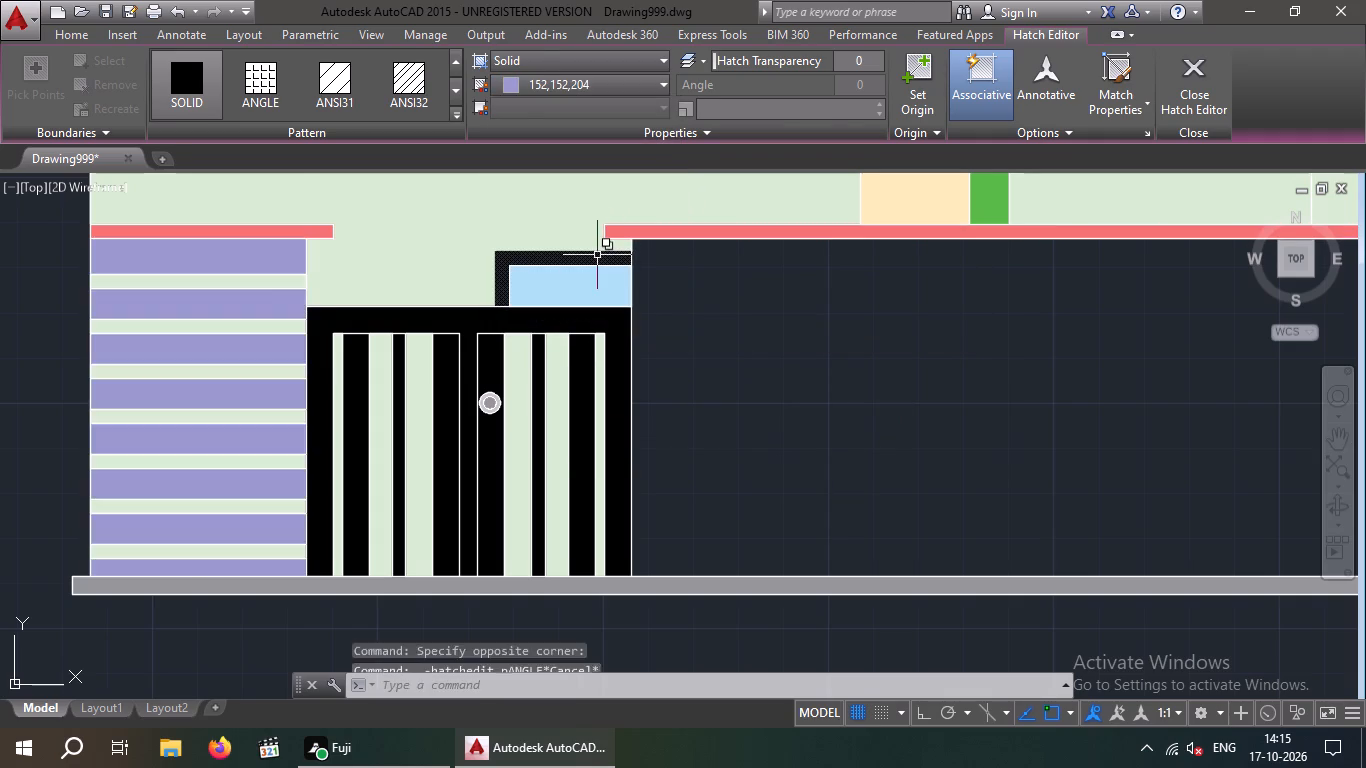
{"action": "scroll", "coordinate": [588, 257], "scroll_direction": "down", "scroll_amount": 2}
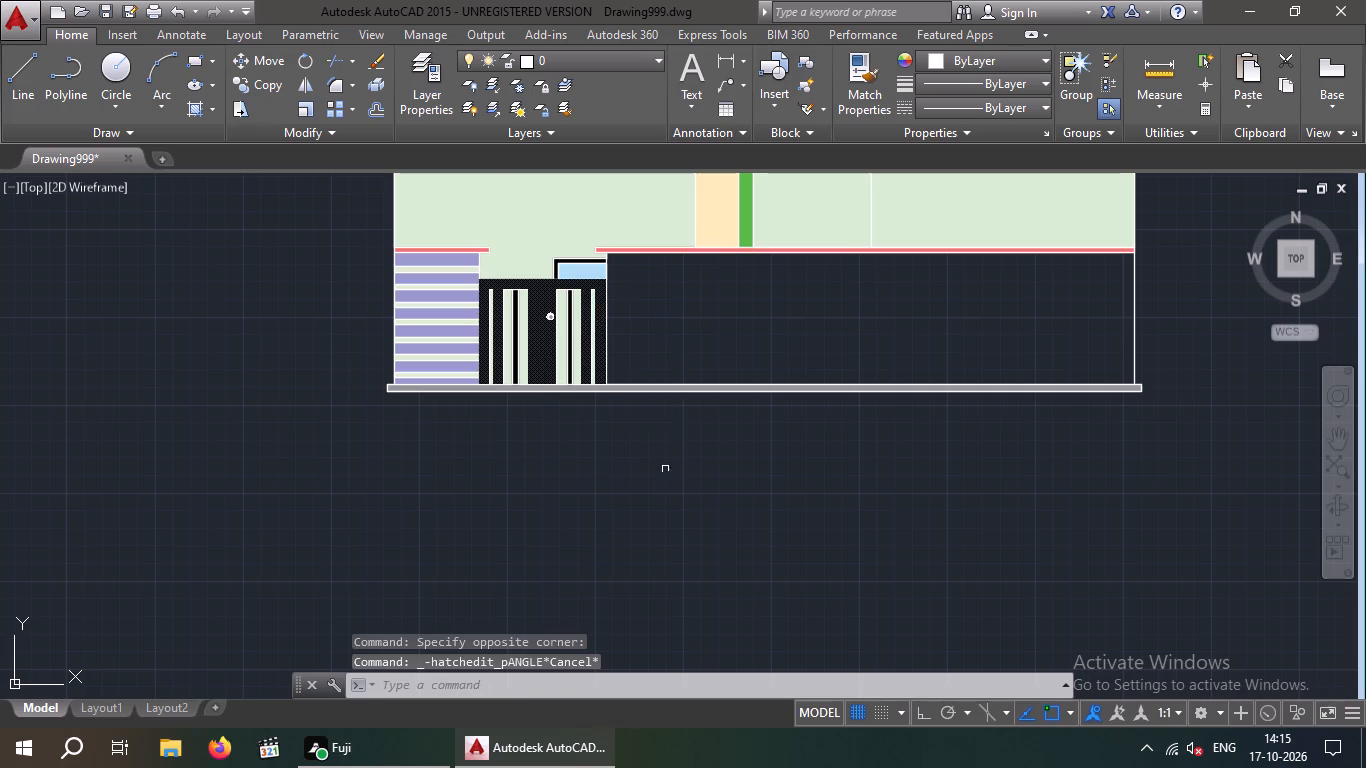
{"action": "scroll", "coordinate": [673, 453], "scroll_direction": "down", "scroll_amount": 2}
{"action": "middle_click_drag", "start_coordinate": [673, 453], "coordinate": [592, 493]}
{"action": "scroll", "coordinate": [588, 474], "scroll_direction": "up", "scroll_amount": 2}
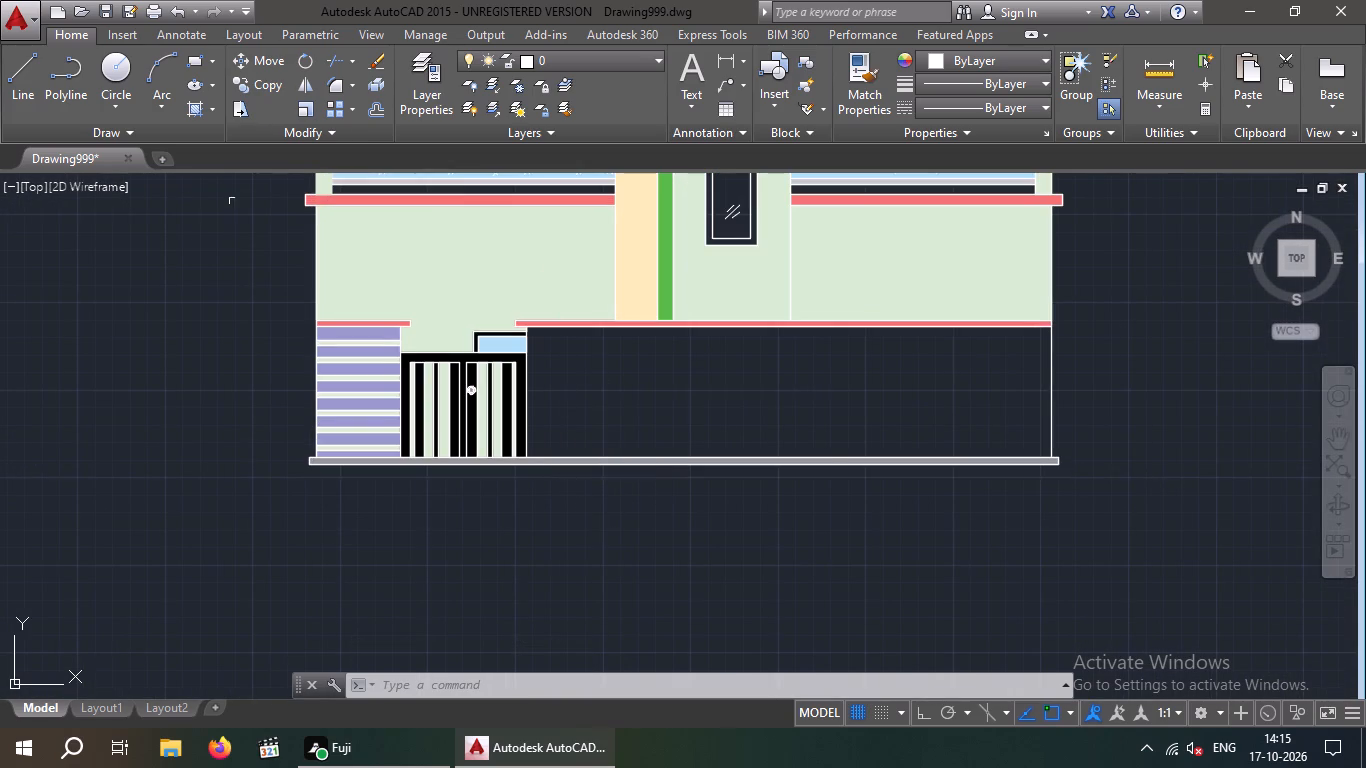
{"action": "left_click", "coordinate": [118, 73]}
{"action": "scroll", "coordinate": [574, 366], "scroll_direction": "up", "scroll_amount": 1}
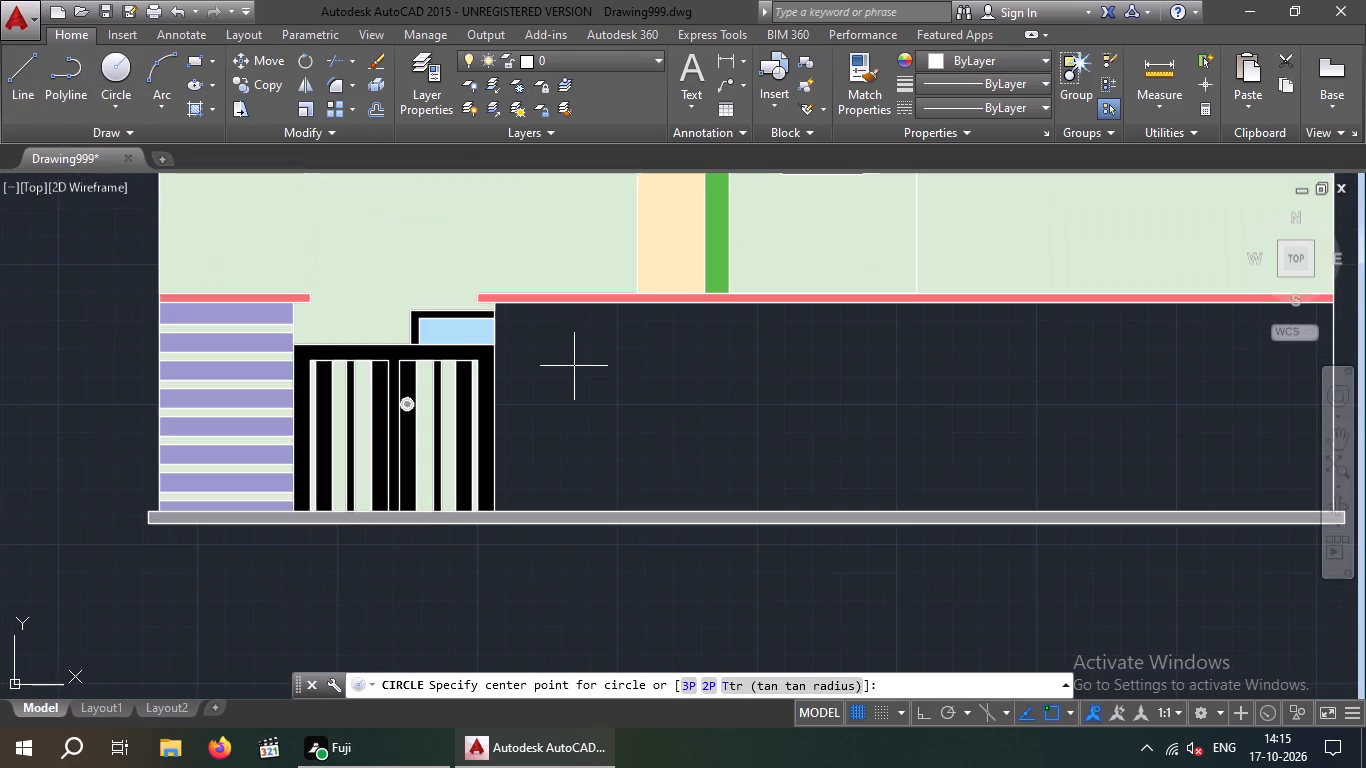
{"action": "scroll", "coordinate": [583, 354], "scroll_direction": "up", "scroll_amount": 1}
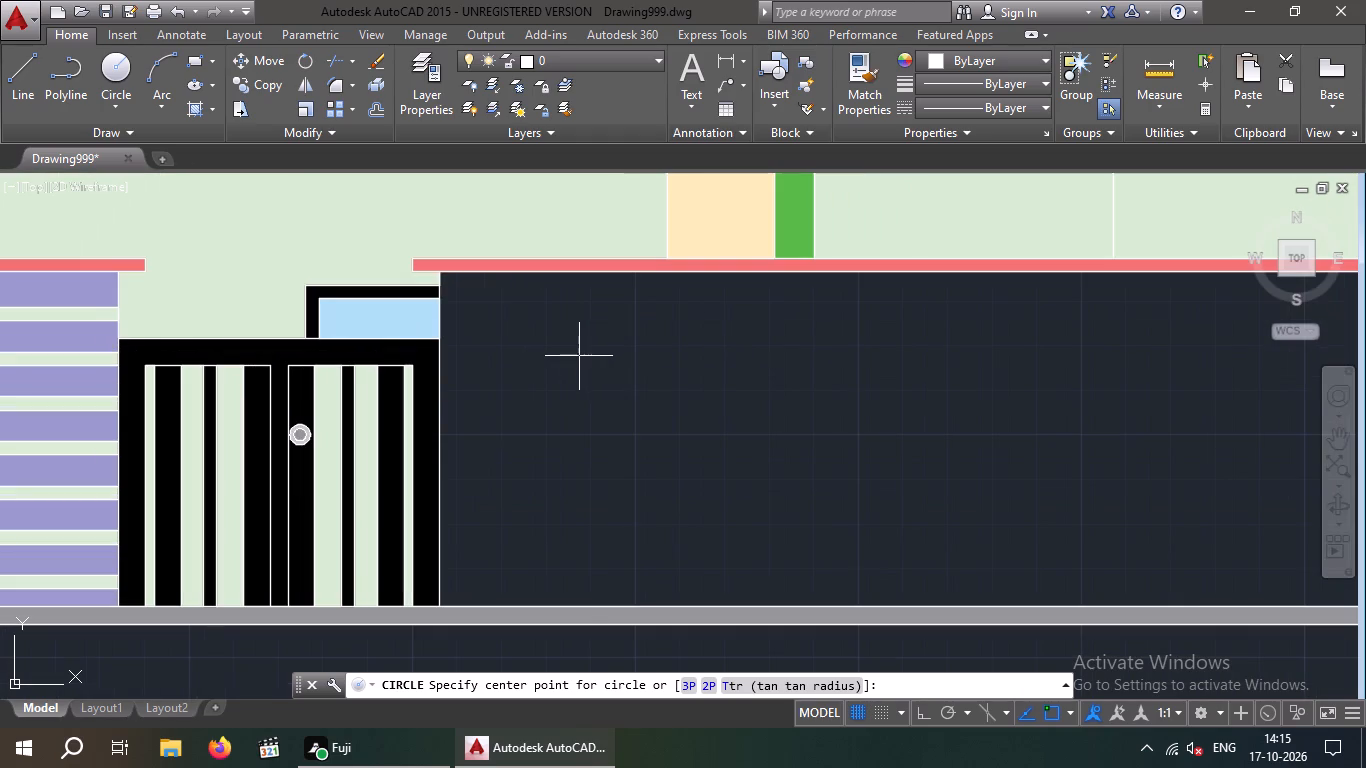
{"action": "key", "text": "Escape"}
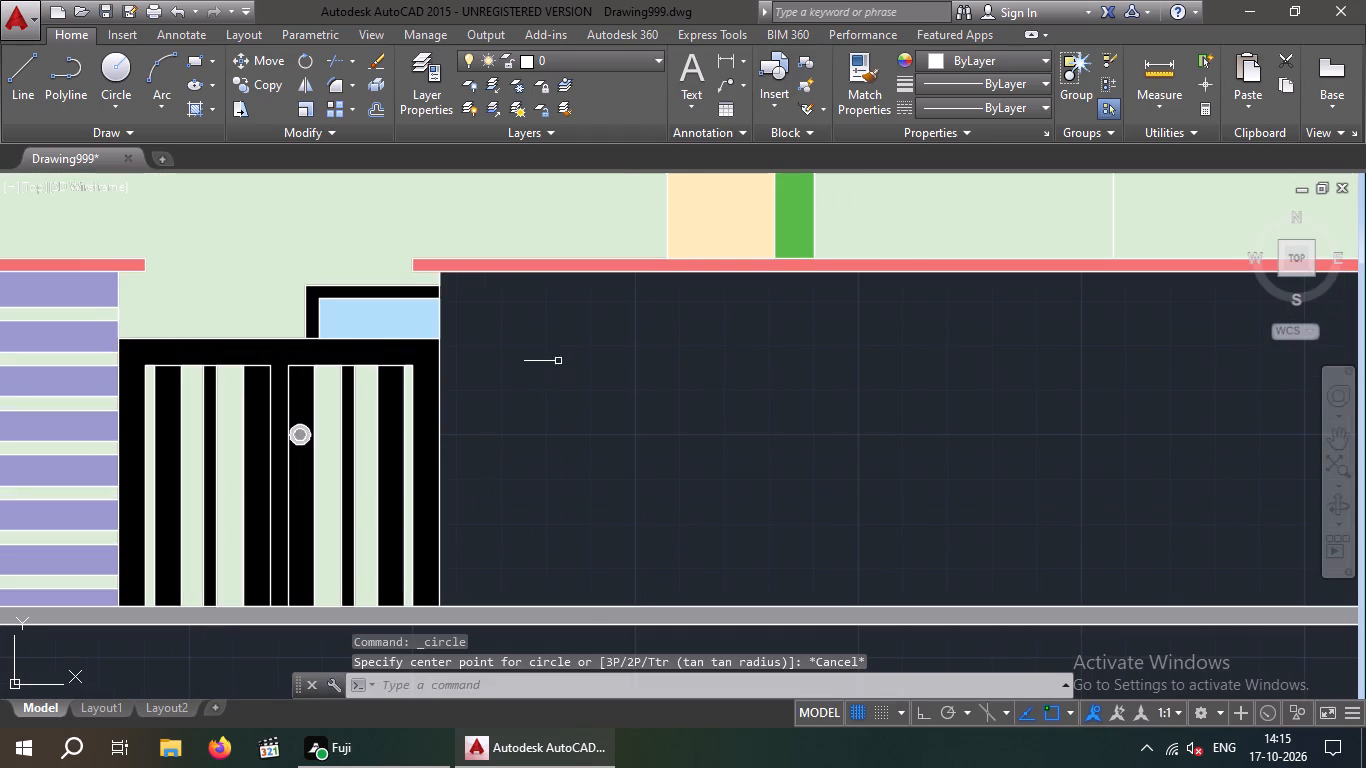
Offset the vertical line at the double door's right edge 9" to the right, into the unfilled wall.
{"action": "scroll", "coordinate": [568, 360], "scroll_direction": "down", "scroll_amount": 2}
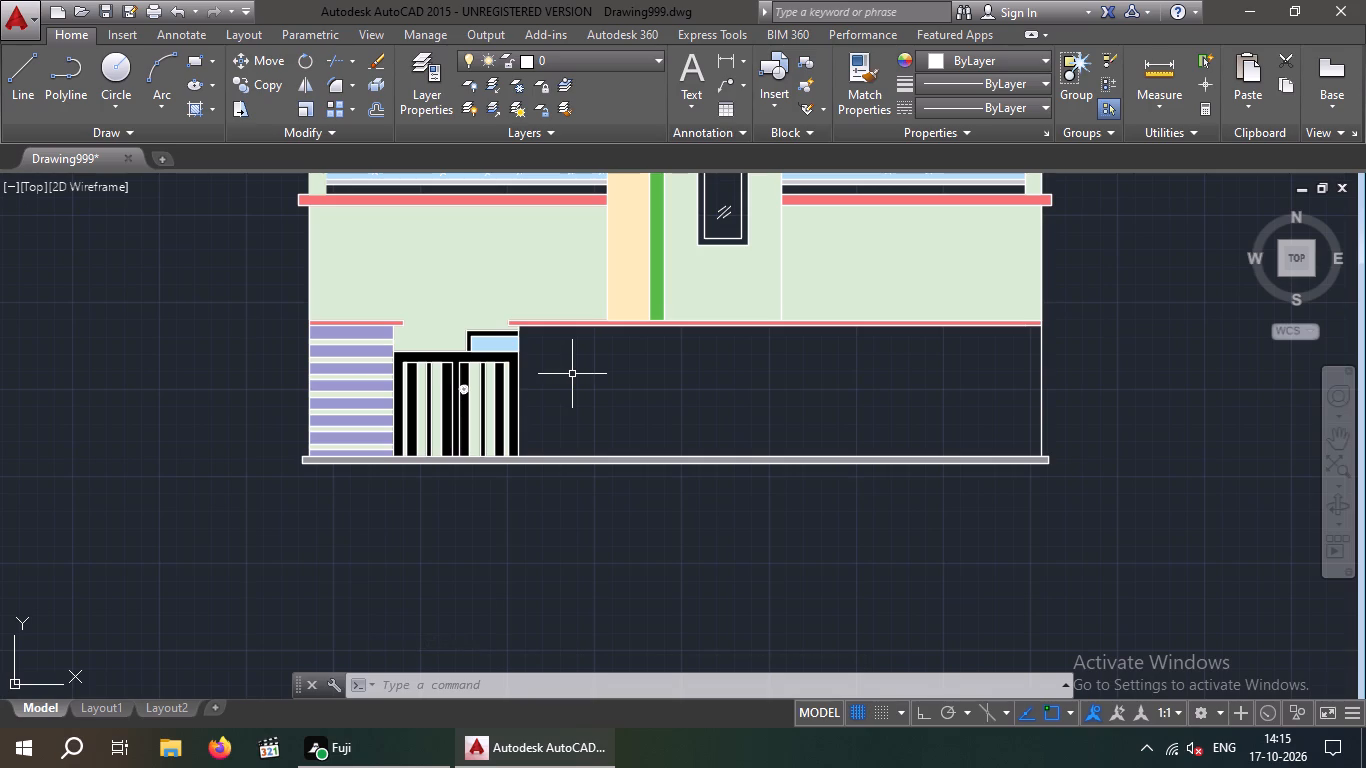
{"action": "key", "text": "o"}
{"action": "key", "text": "Return"}
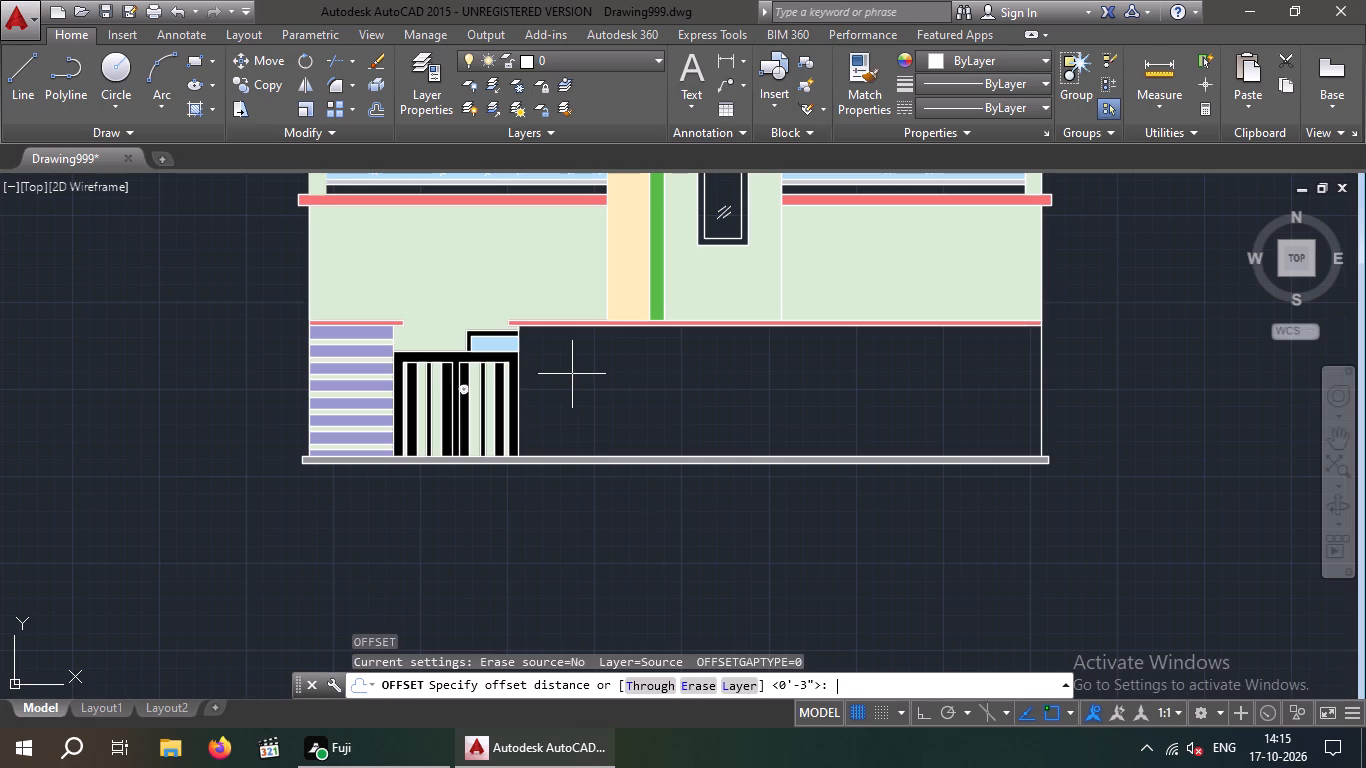
{"action": "key", "text": "9"}
{"action": "key", "text": "shift+quotedbl"}
{"action": "key", "text": "Return"}
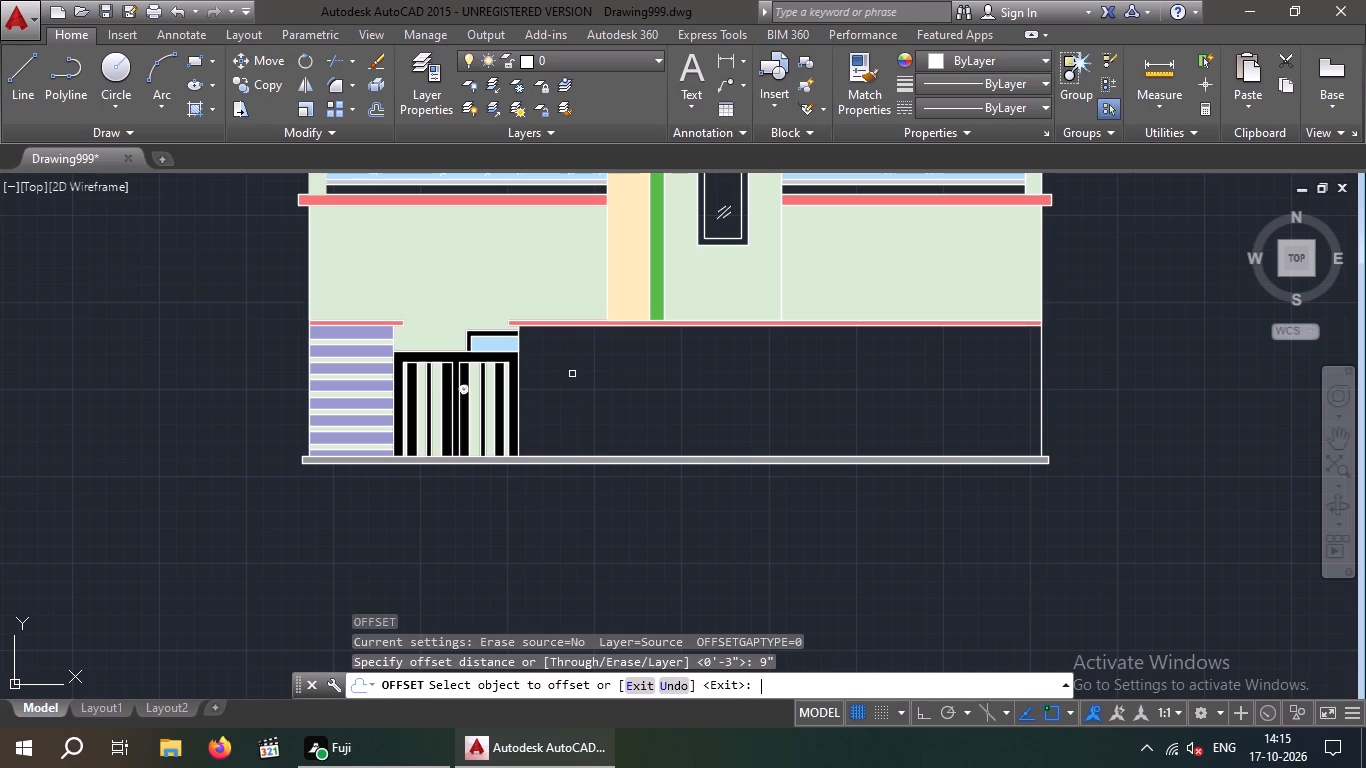
{"action": "scroll", "coordinate": [511, 404], "scroll_direction": "up", "scroll_amount": 3}
{"action": "left_click", "coordinate": [533, 414]}
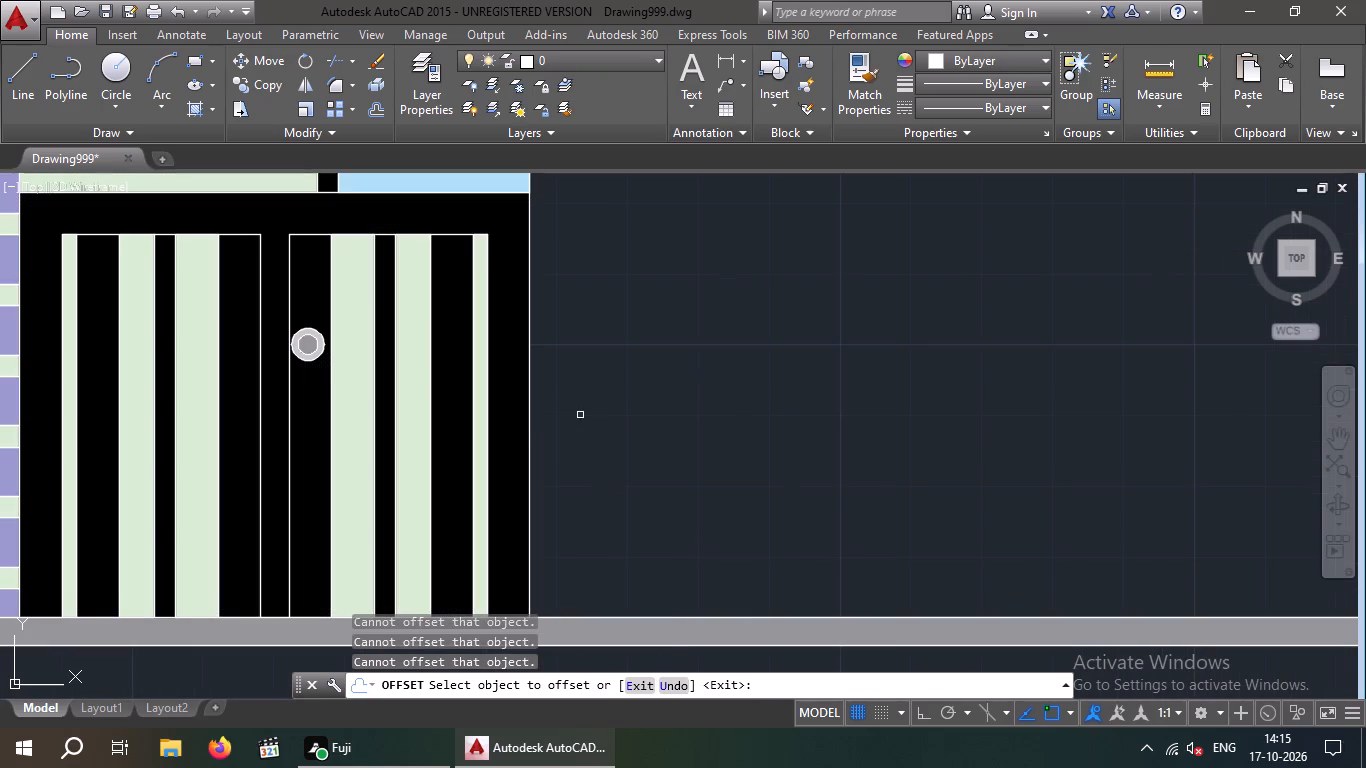
{"action": "left_click", "coordinate": [530, 417]}
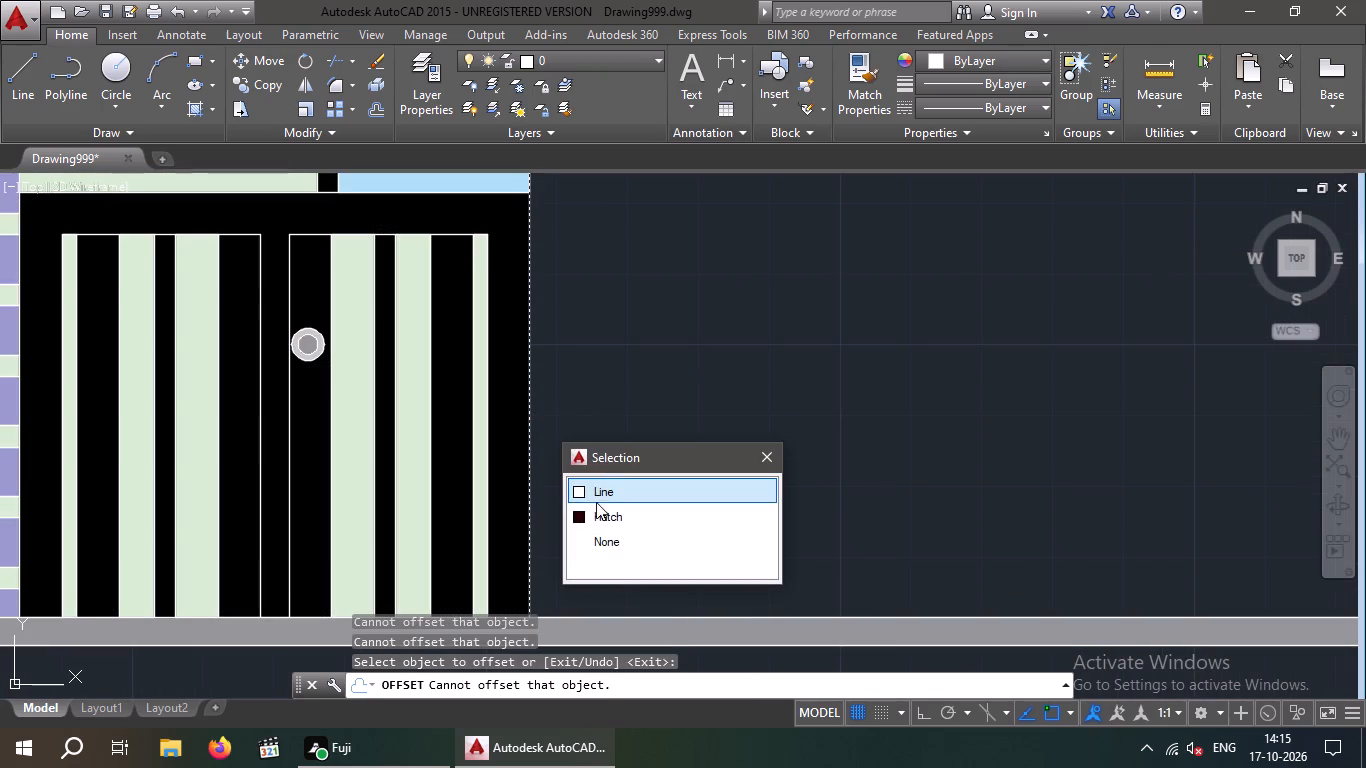
{"action": "left_click", "coordinate": [600, 490]}
{"action": "left_click", "coordinate": [685, 447]}
{"action": "scroll", "coordinate": [692, 441], "scroll_direction": "down", "scroll_amount": 3}
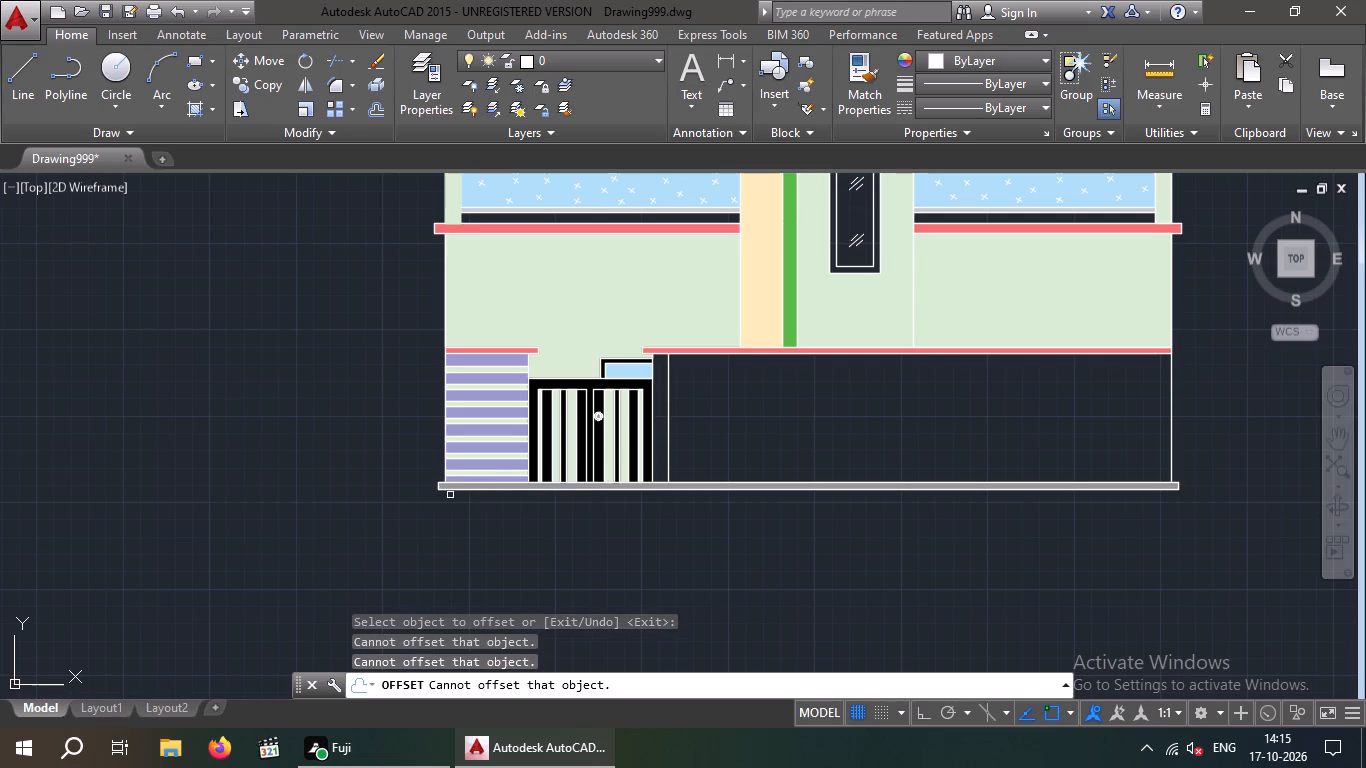
{"action": "key", "text": "Escape"}
{"action": "key", "text": "Escape"}
Erase the two 152,152,204 hatches and the light green hatch from the banded wall section beside the double door.
{"action": "scroll", "coordinate": [518, 433], "scroll_direction": "up", "scroll_amount": 3}
{"action": "scroll", "coordinate": [459, 471], "scroll_direction": "down", "scroll_amount": 3}
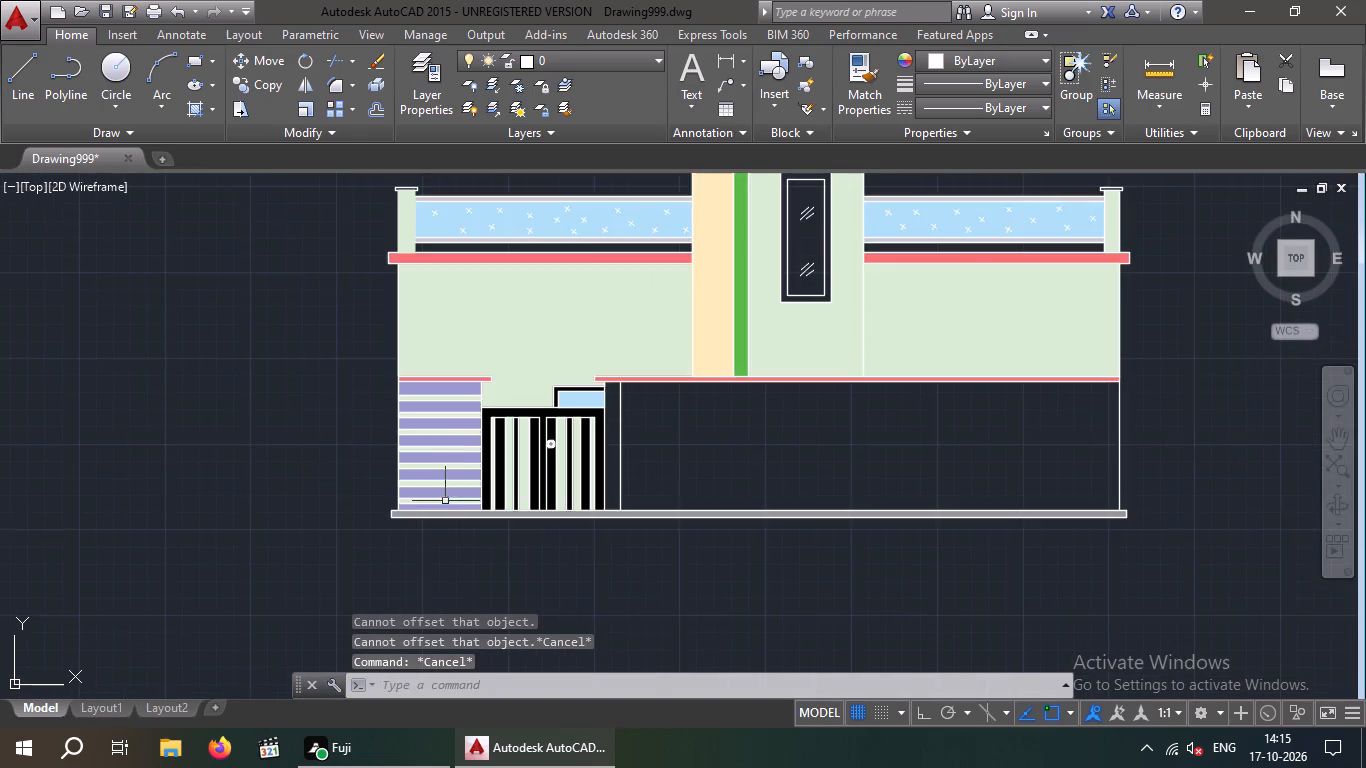
{"action": "scroll", "coordinate": [446, 501], "scroll_direction": "up", "scroll_amount": 3}
{"action": "left_click", "coordinate": [426, 539]}
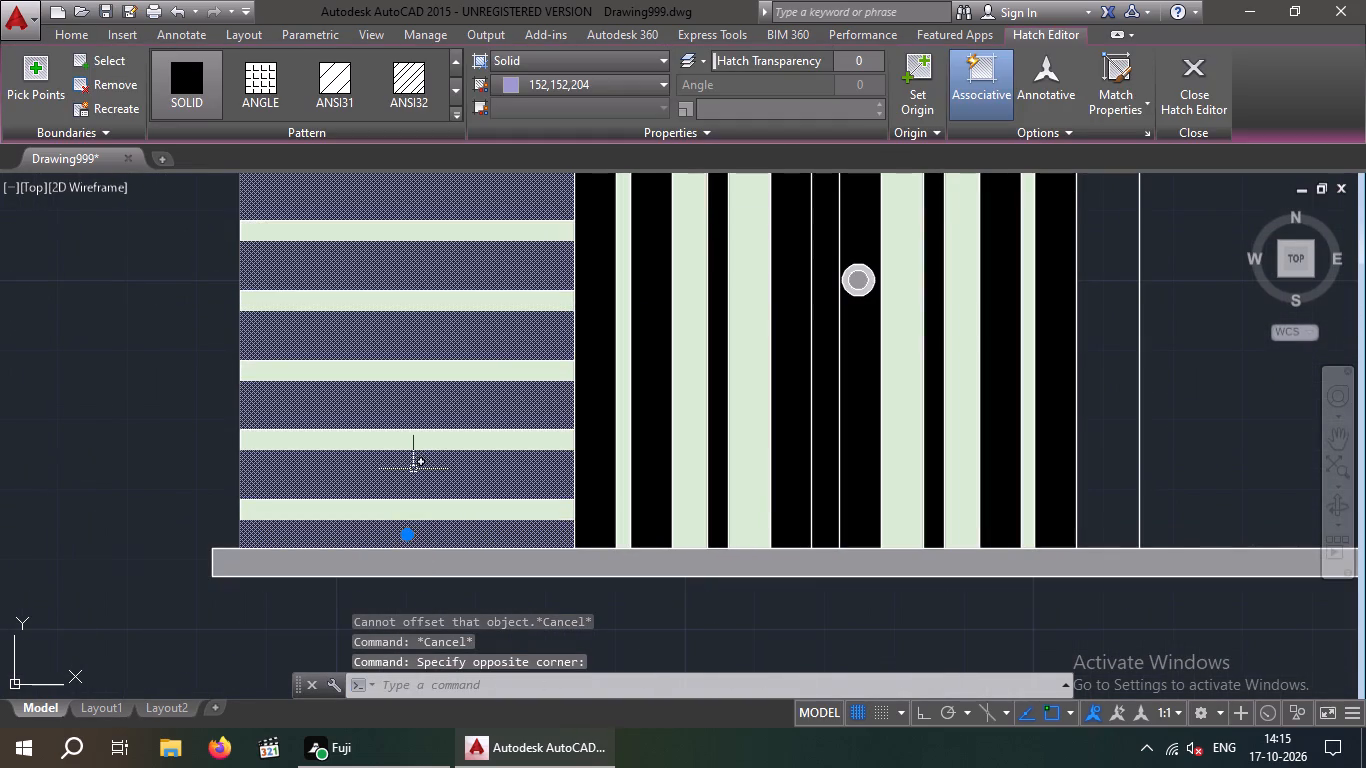
{"action": "left_click", "coordinate": [413, 469]}
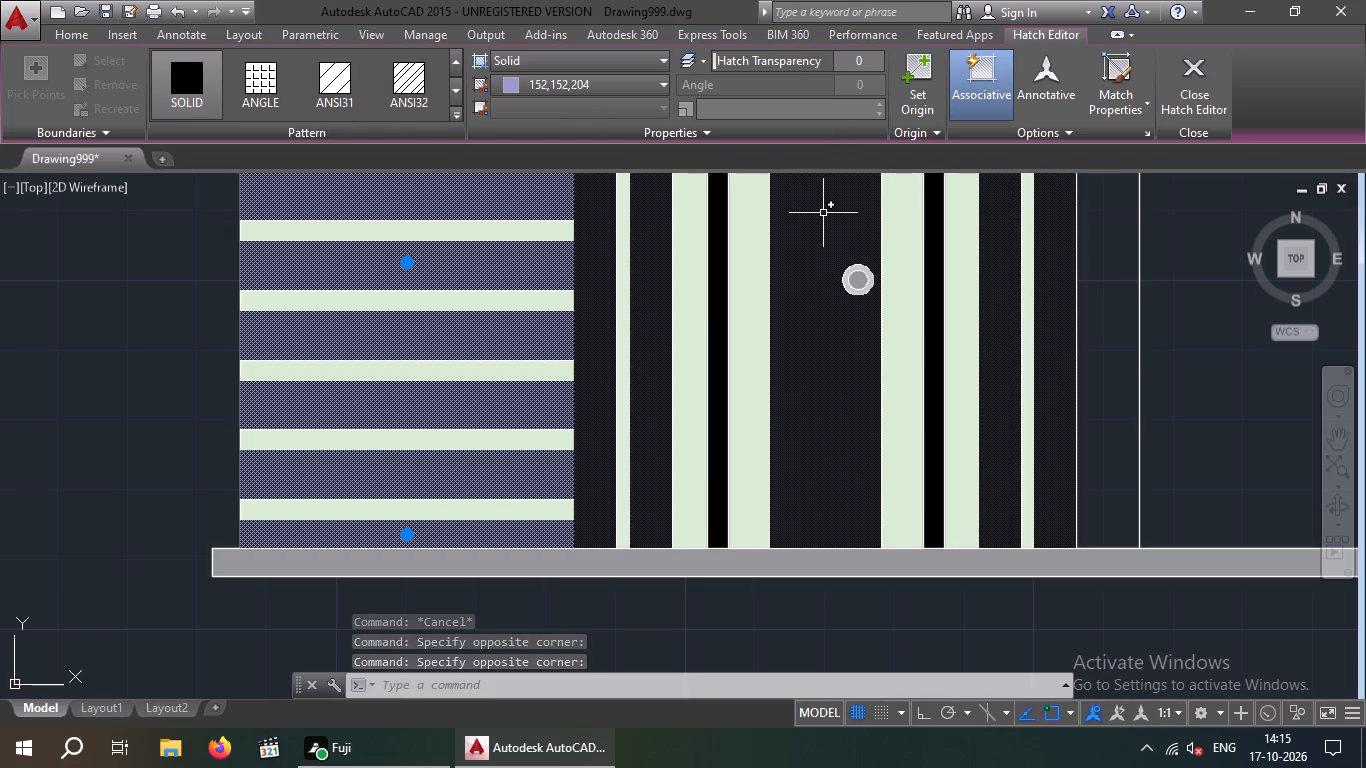
{"action": "key", "text": "Delete"}
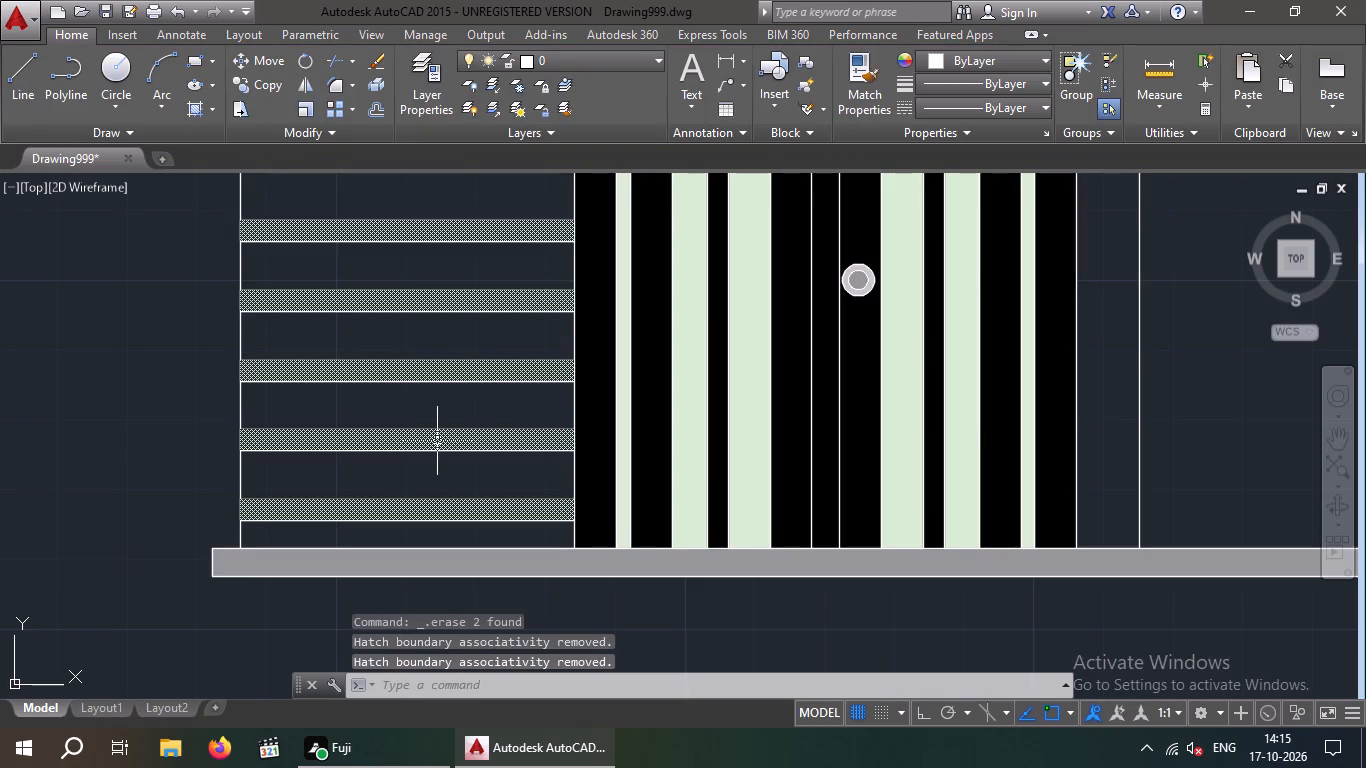
{"action": "left_click", "coordinate": [436, 440]}
{"action": "key", "text": "Delete"}
{"action": "scroll", "coordinate": [432, 423], "scroll_direction": "down", "scroll_amount": 2}
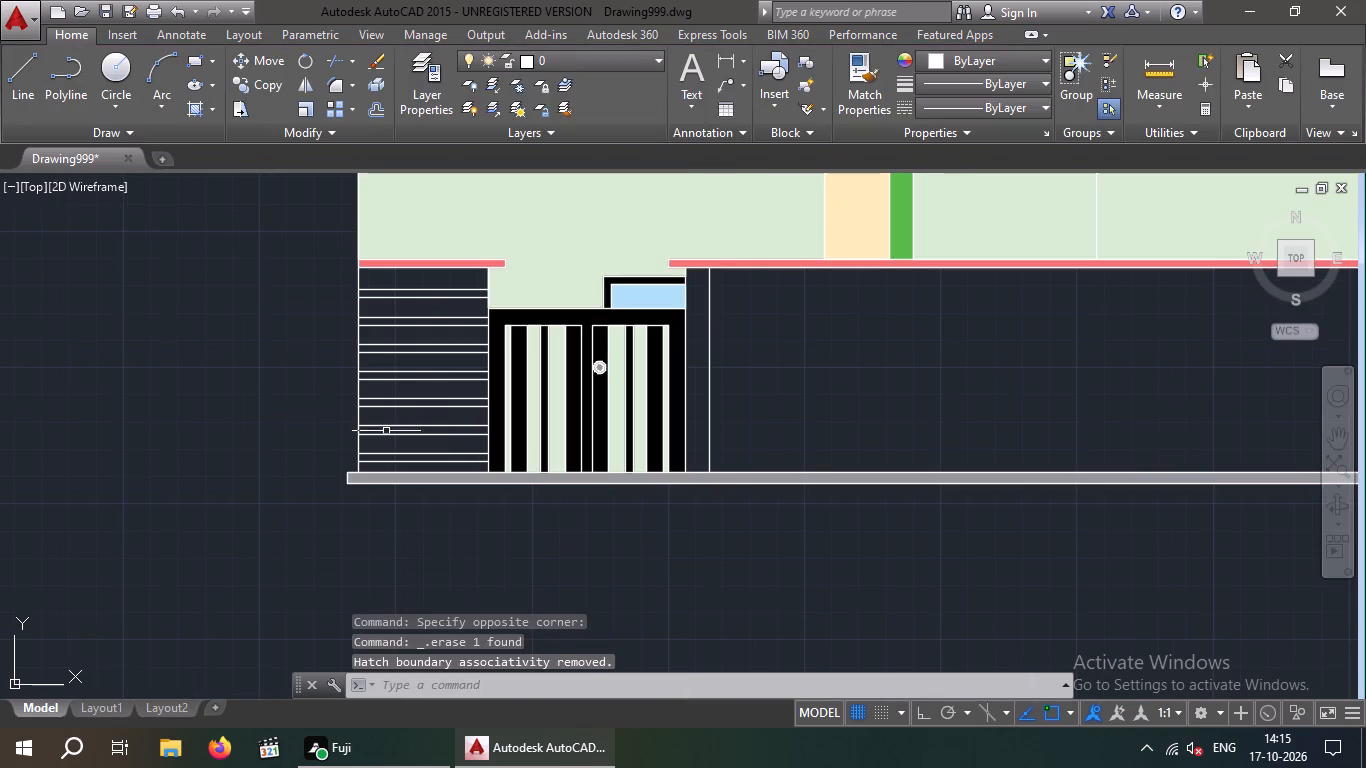
{"action": "key", "text": "Escape"}
{"action": "key", "text": "Escape"}
Offset the vertical line at the double door's left edge 9" to the left, into the banded wall section.
{"action": "key", "text": "o"}
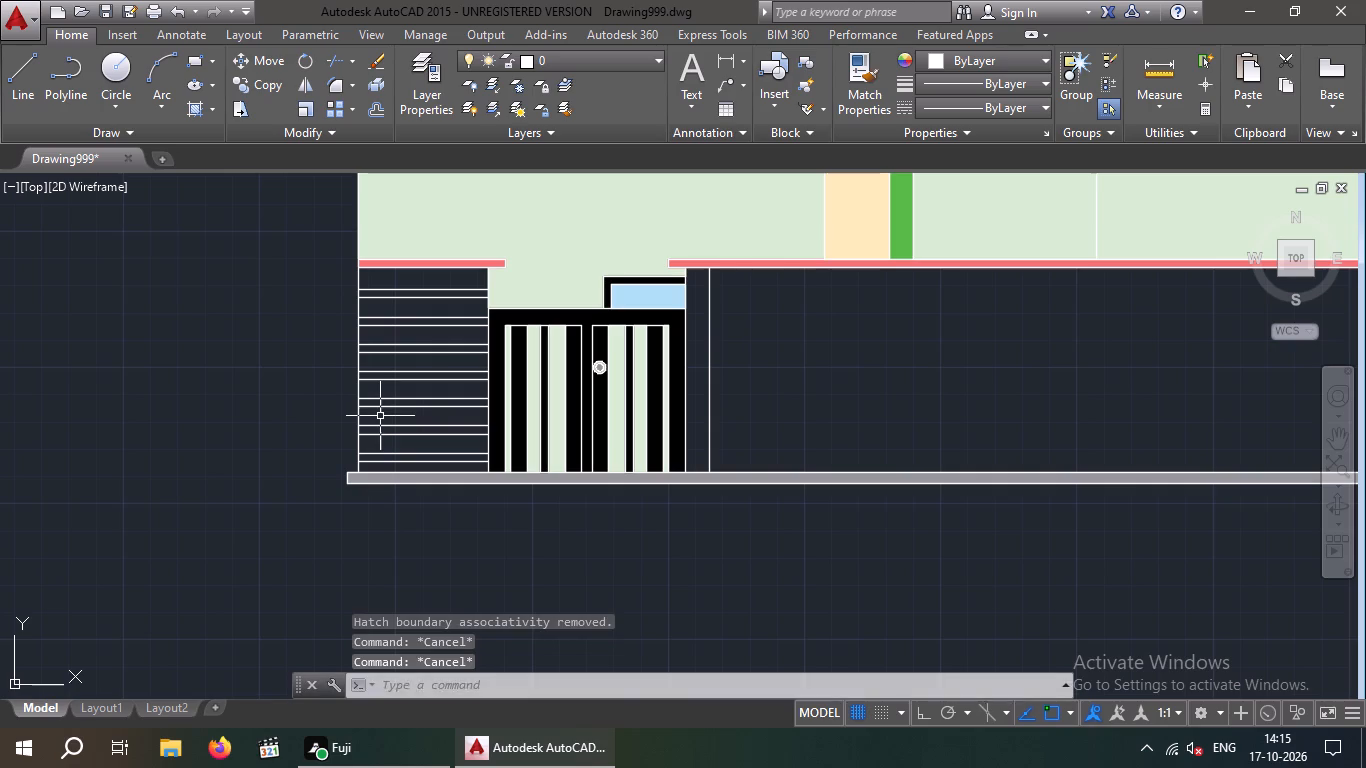
{"action": "key", "text": "Return"}
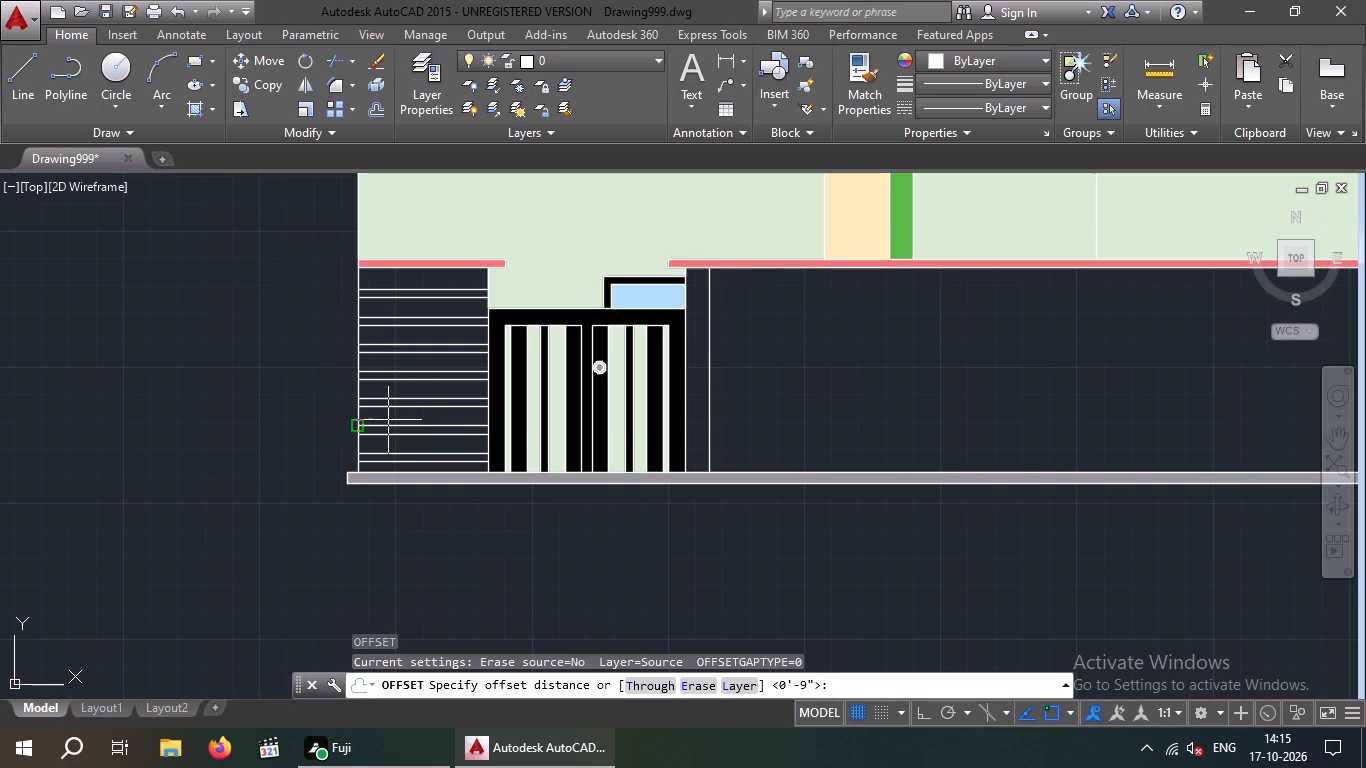
{"action": "key", "text": "9"}
{"action": "key", "text": "shift+quotedbl"}
{"action": "key", "text": "Return"}
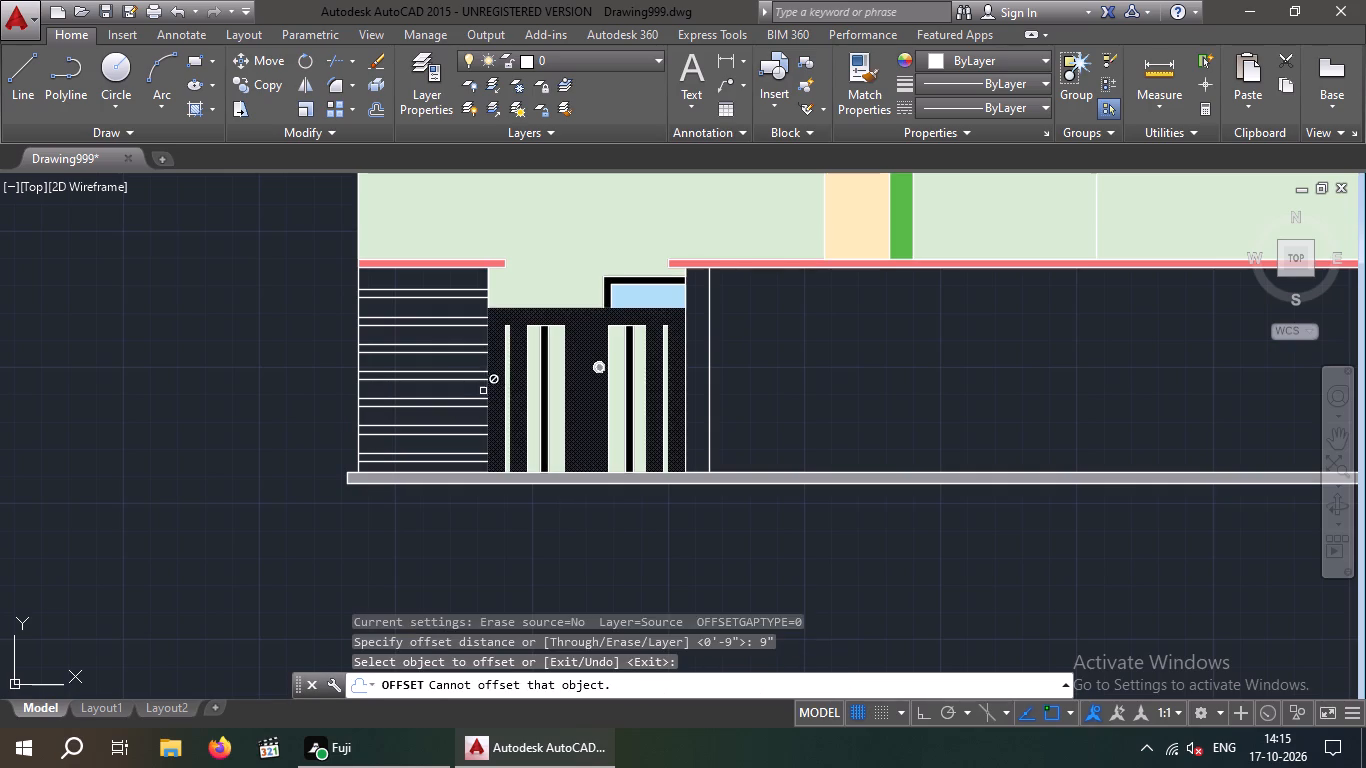
{"action": "scroll", "coordinate": [481, 391], "scroll_direction": "up", "scroll_amount": 1}
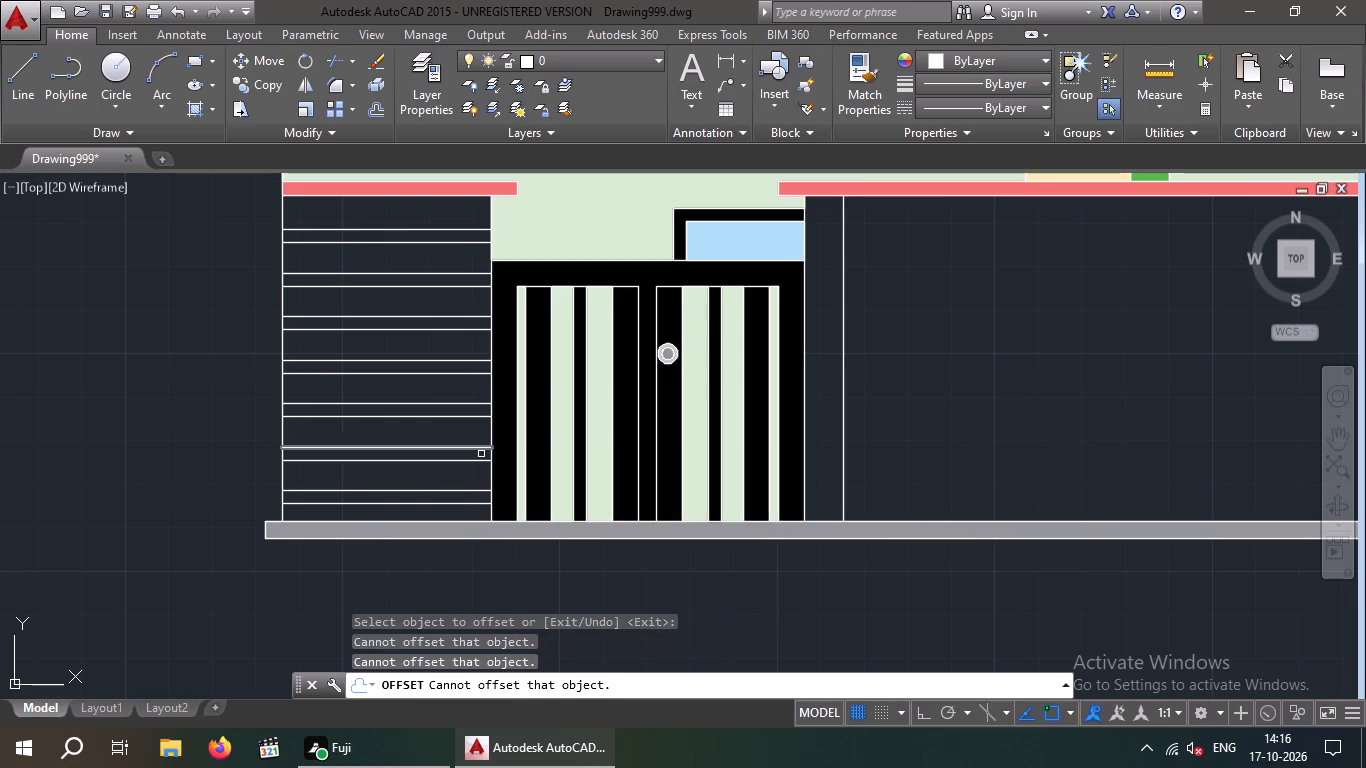
{"action": "left_click_drag", "start_coordinate": [490, 434], "coordinate": [475, 443]}
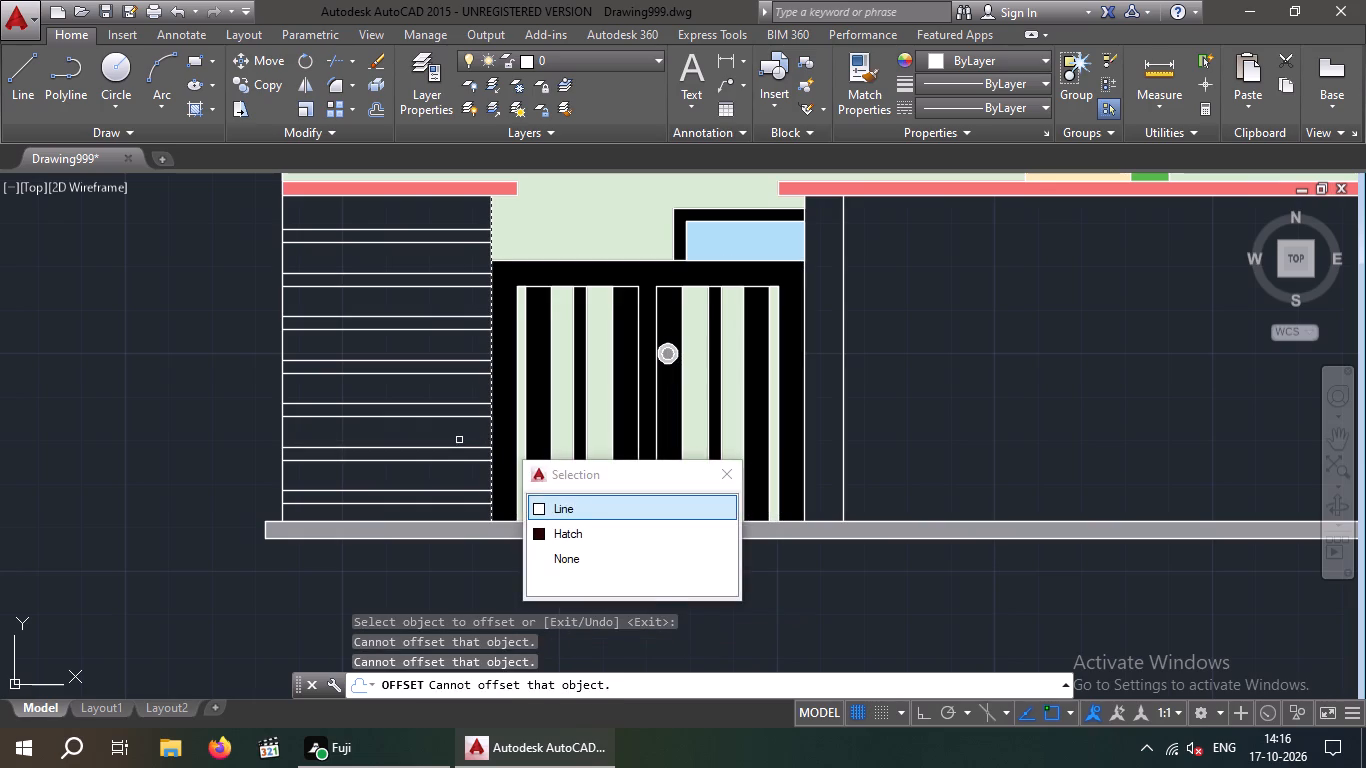
{"action": "left_click", "coordinate": [546, 505]}
{"action": "left_click", "coordinate": [466, 490]}
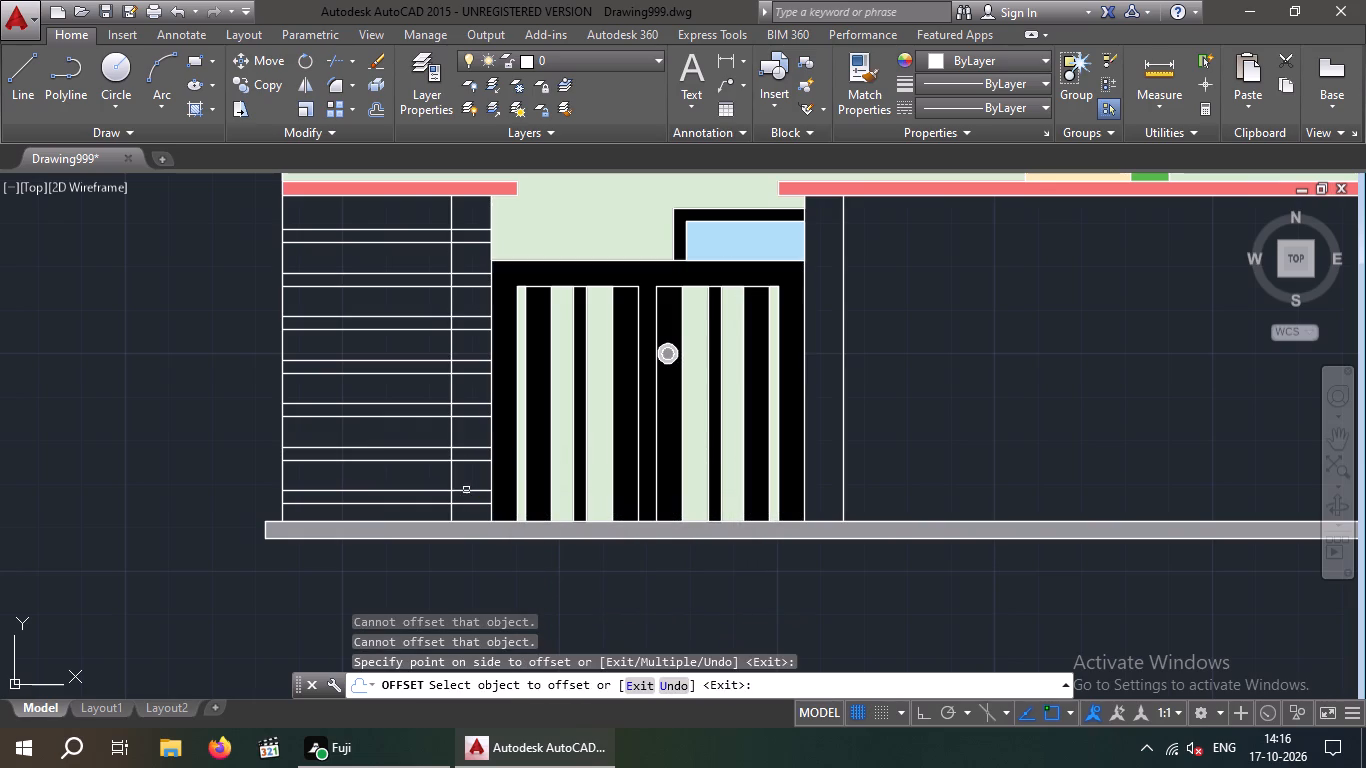
{"action": "key", "text": "Escape"}
{"action": "key", "text": "Escape"}
Trim the horizontal band lines between the new 9" offset line and the double door's left edge.
{"action": "type", "text": "TR"}
{"action": "key", "text": "space"}
{"action": "key", "text": "space"}
{"action": "left_click", "coordinate": [470, 511]}
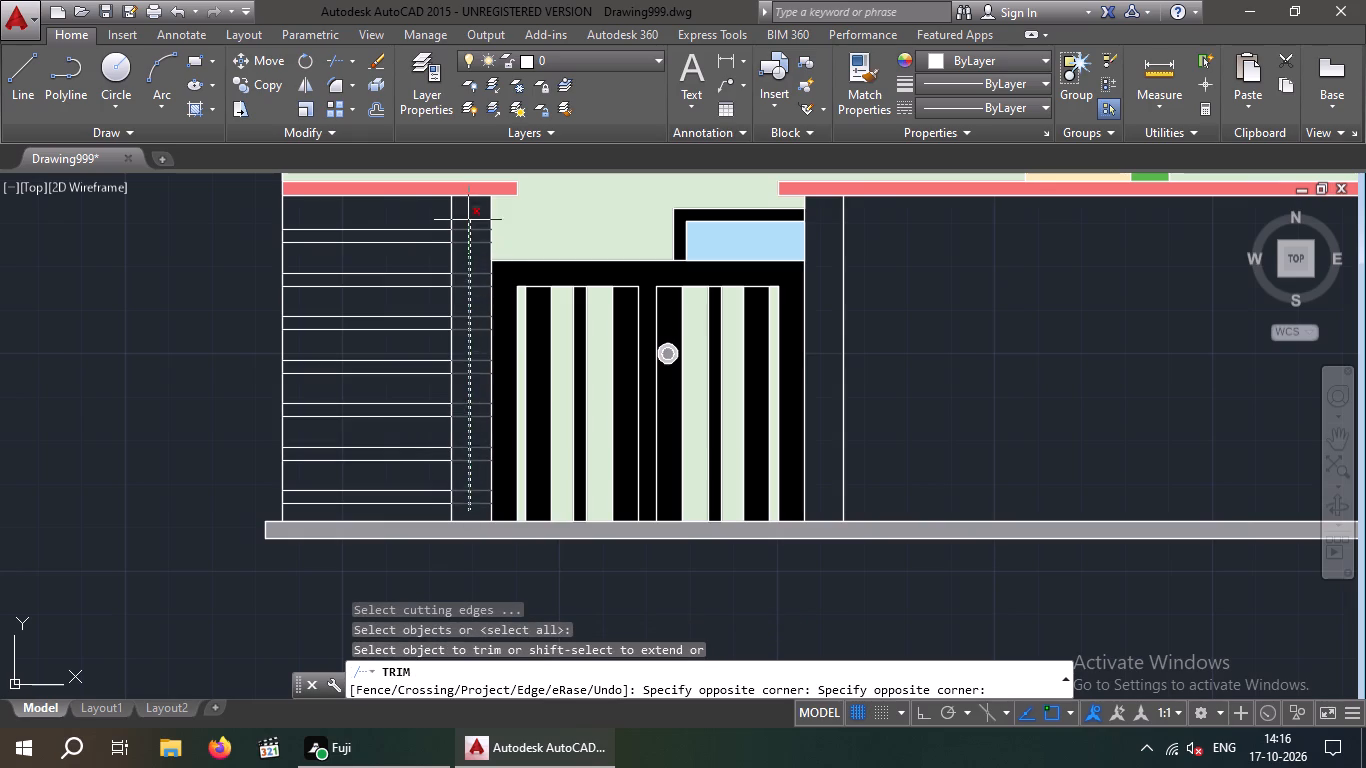
{"action": "left_click", "coordinate": [467, 218]}
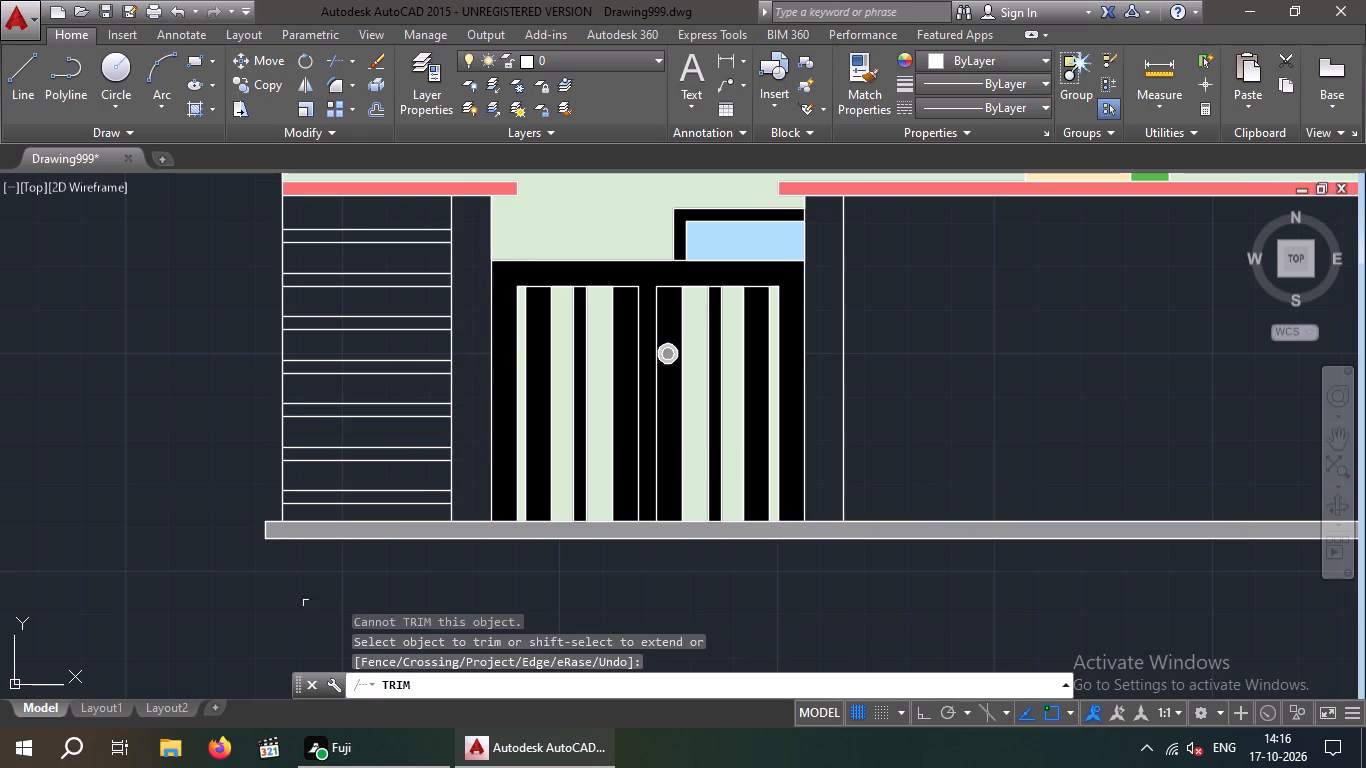
{"action": "scroll", "coordinate": [212, 580], "scroll_direction": "down", "scroll_amount": 1}
{"action": "key", "text": "Escape"}
{"action": "key", "text": "Escape"}
{"action": "key", "text": "Escape"}
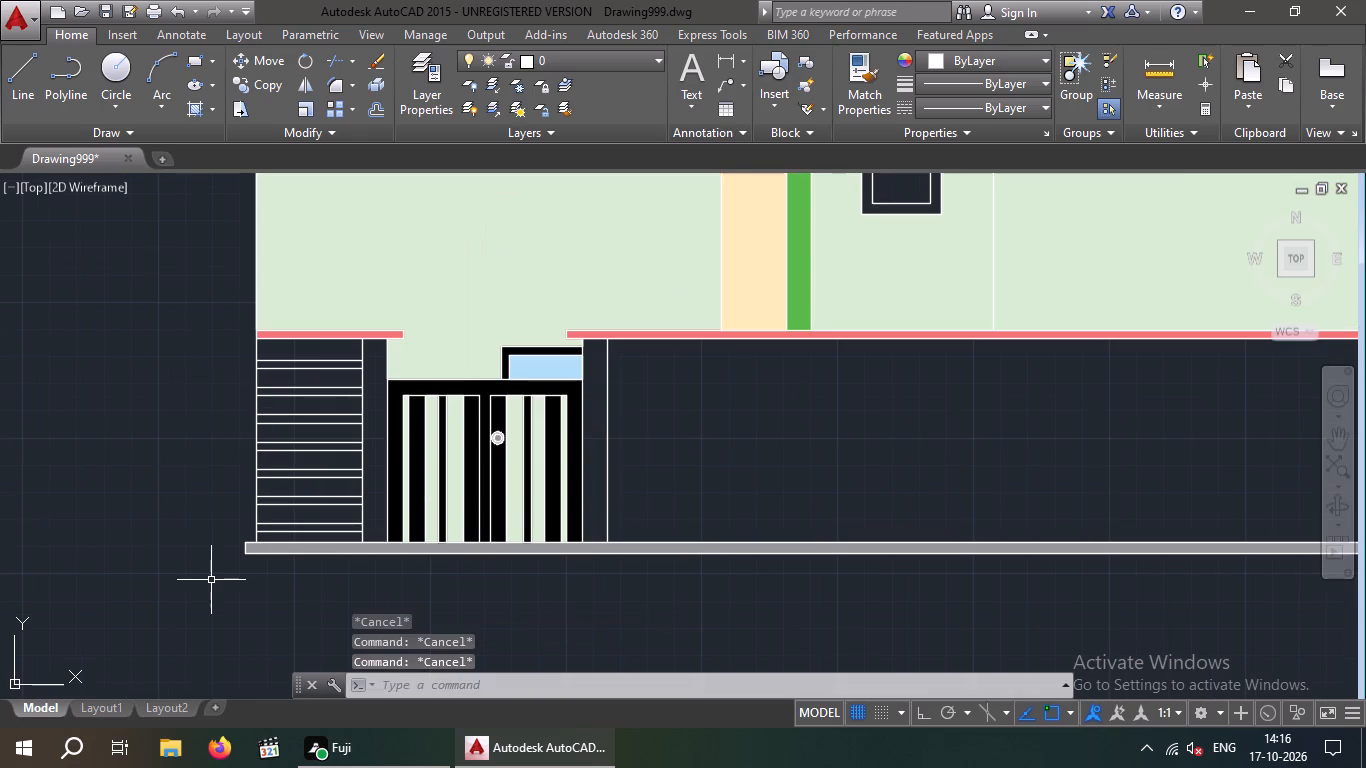
Save the drawing.
{"action": "key", "text": "ctrl+s"}
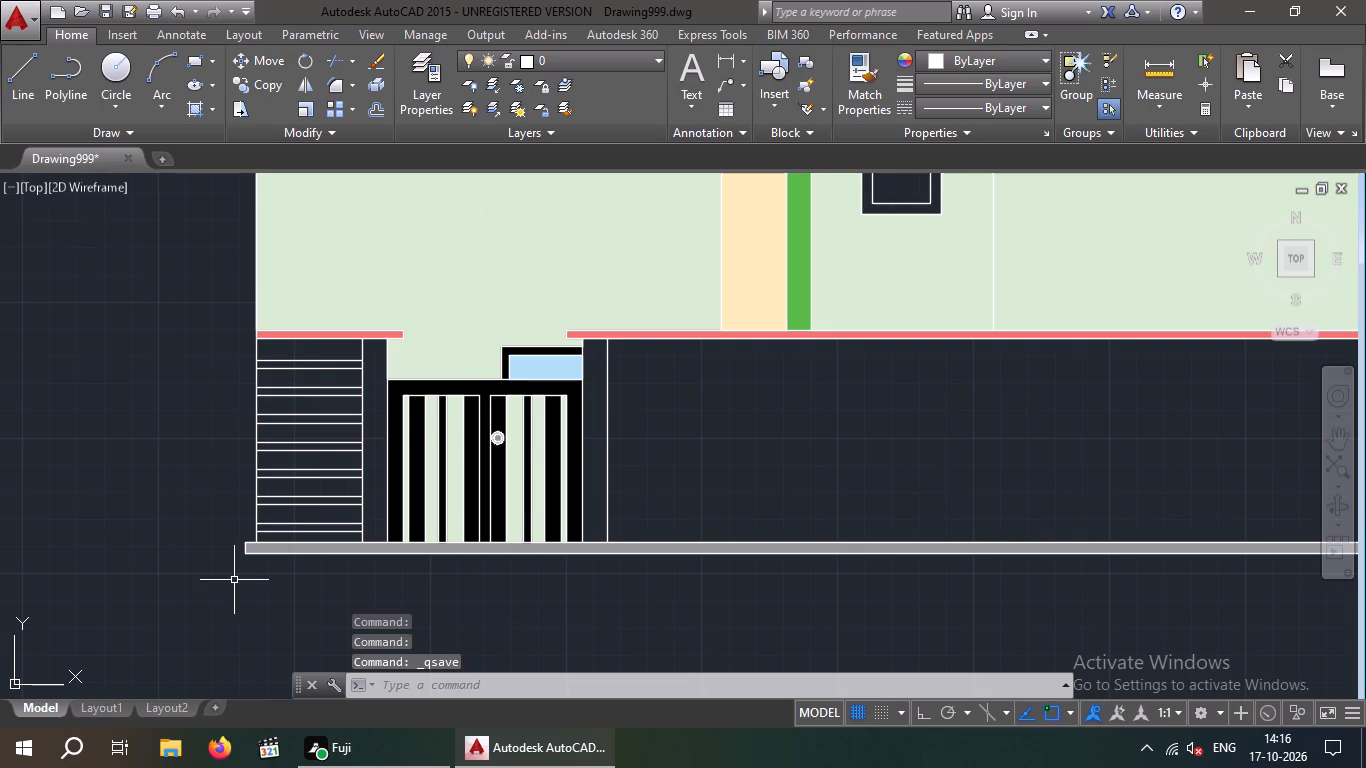
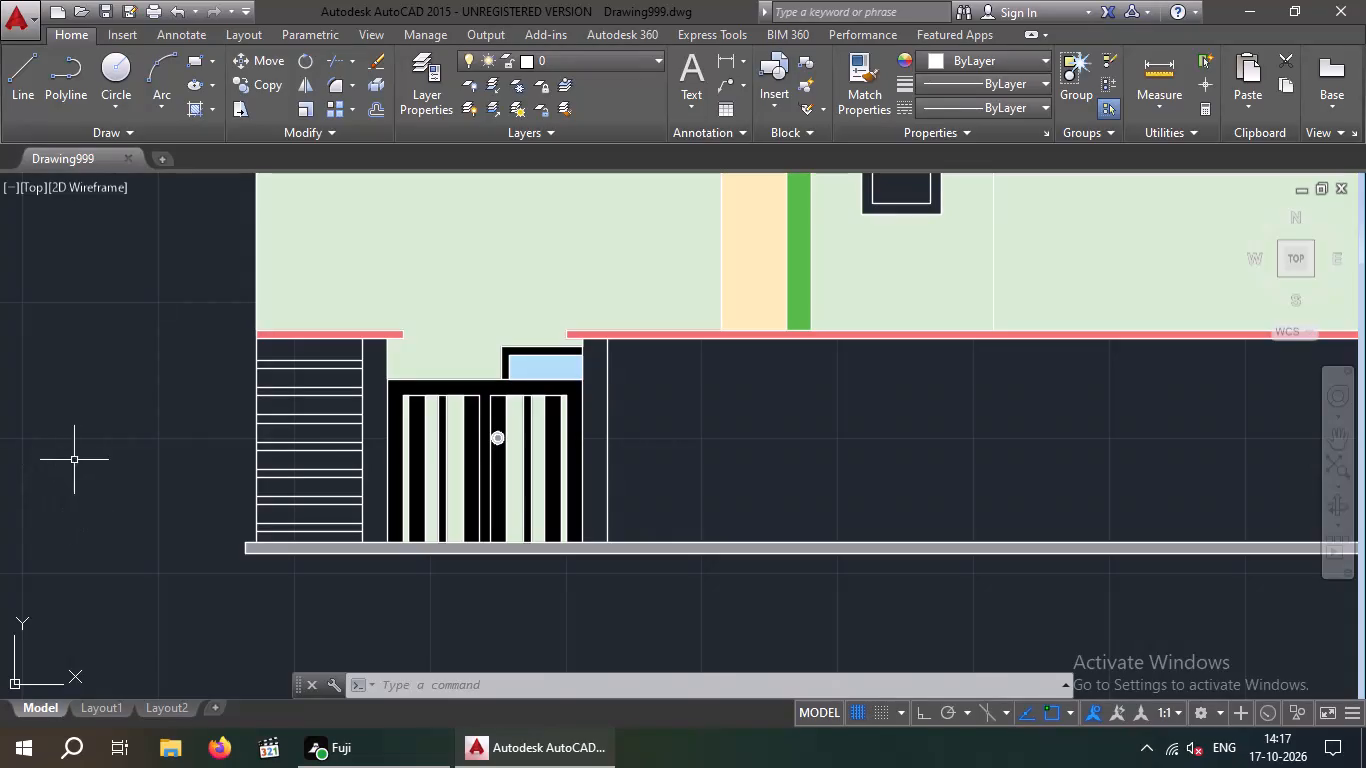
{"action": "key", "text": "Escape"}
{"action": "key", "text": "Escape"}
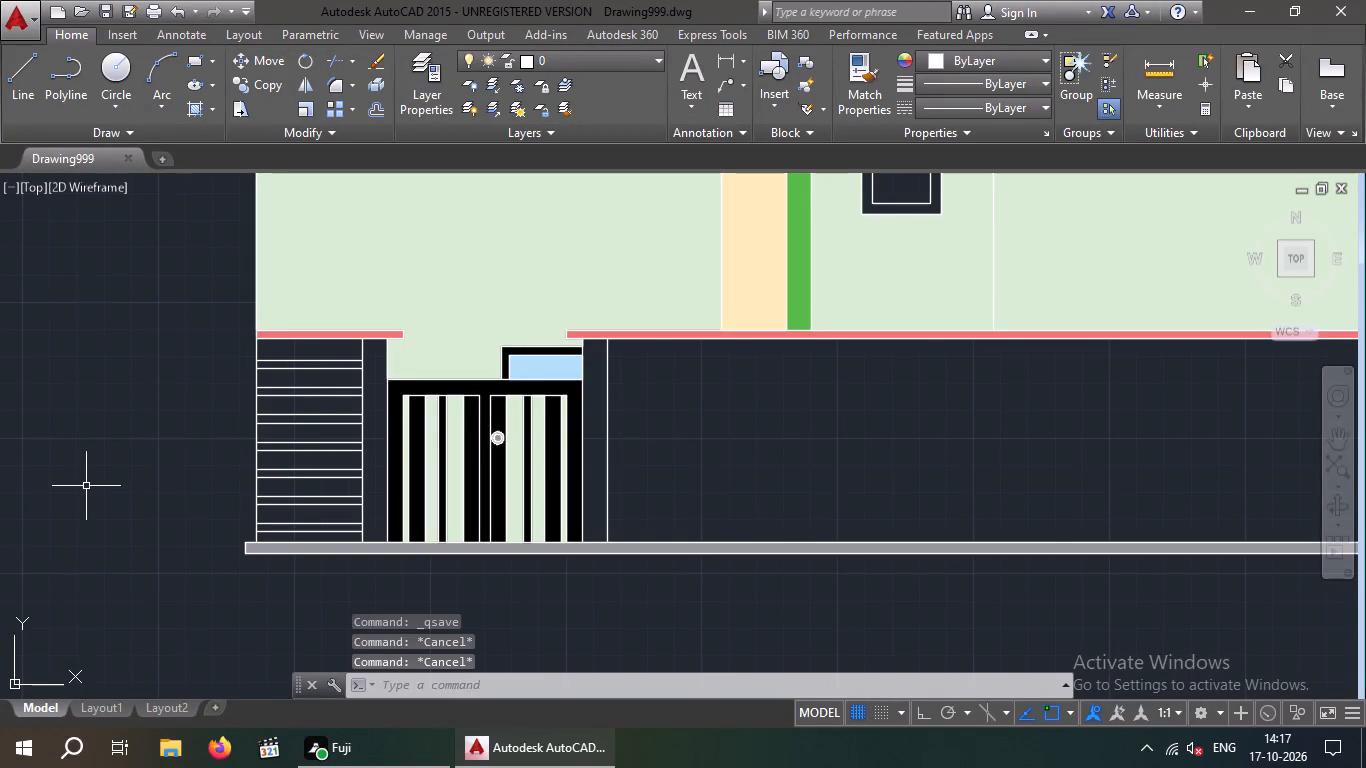
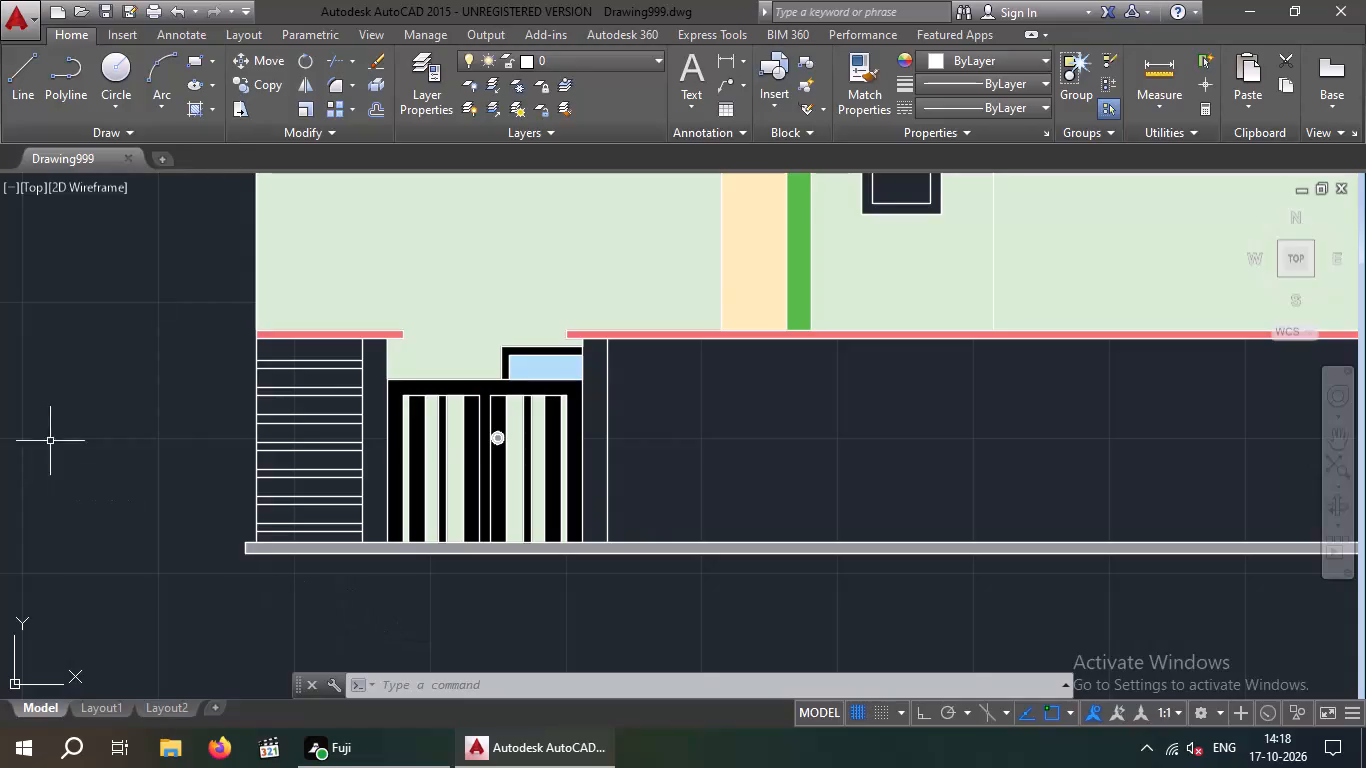
Fill the wide bands of the banded wall section beside the double door with a solid hatch in colour 152,152,204.
{"action": "left_click", "coordinate": [200, 112]}
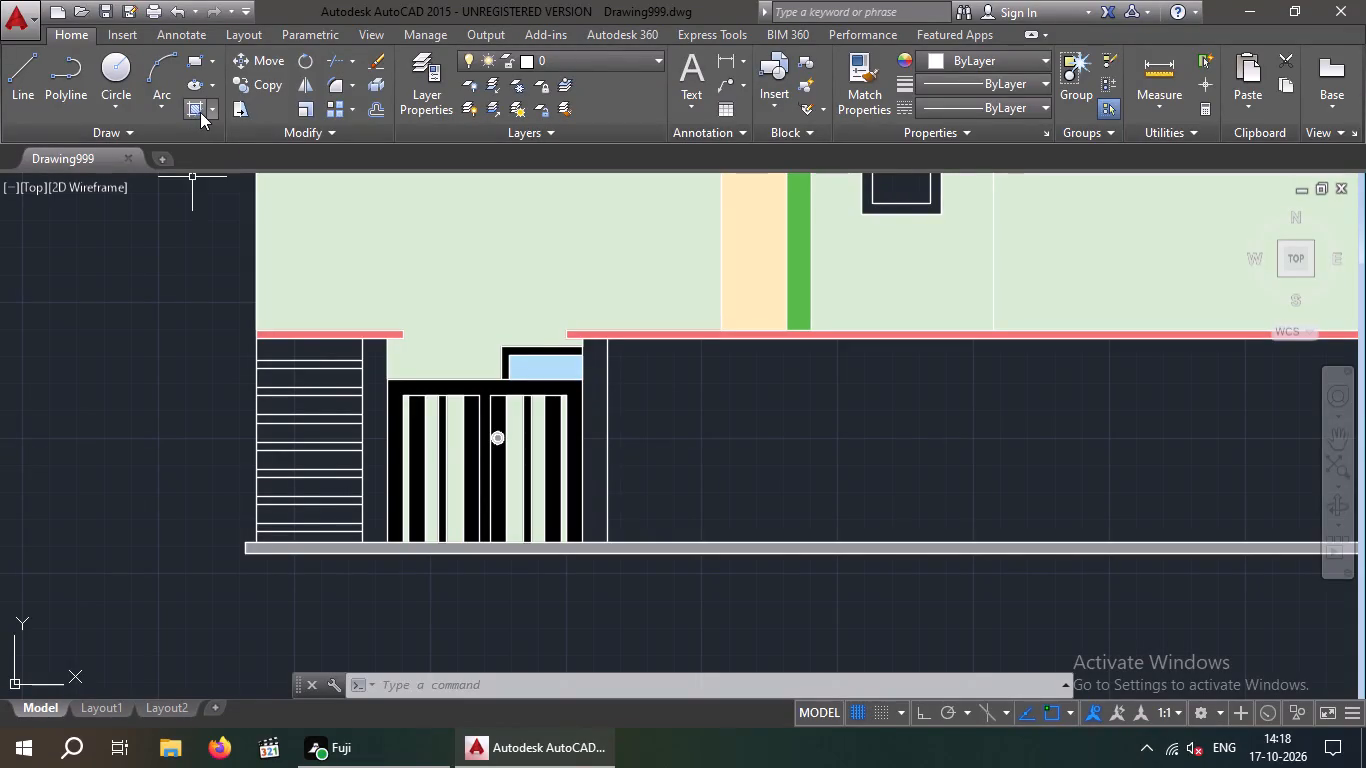
{"action": "left_click", "coordinate": [575, 88]}
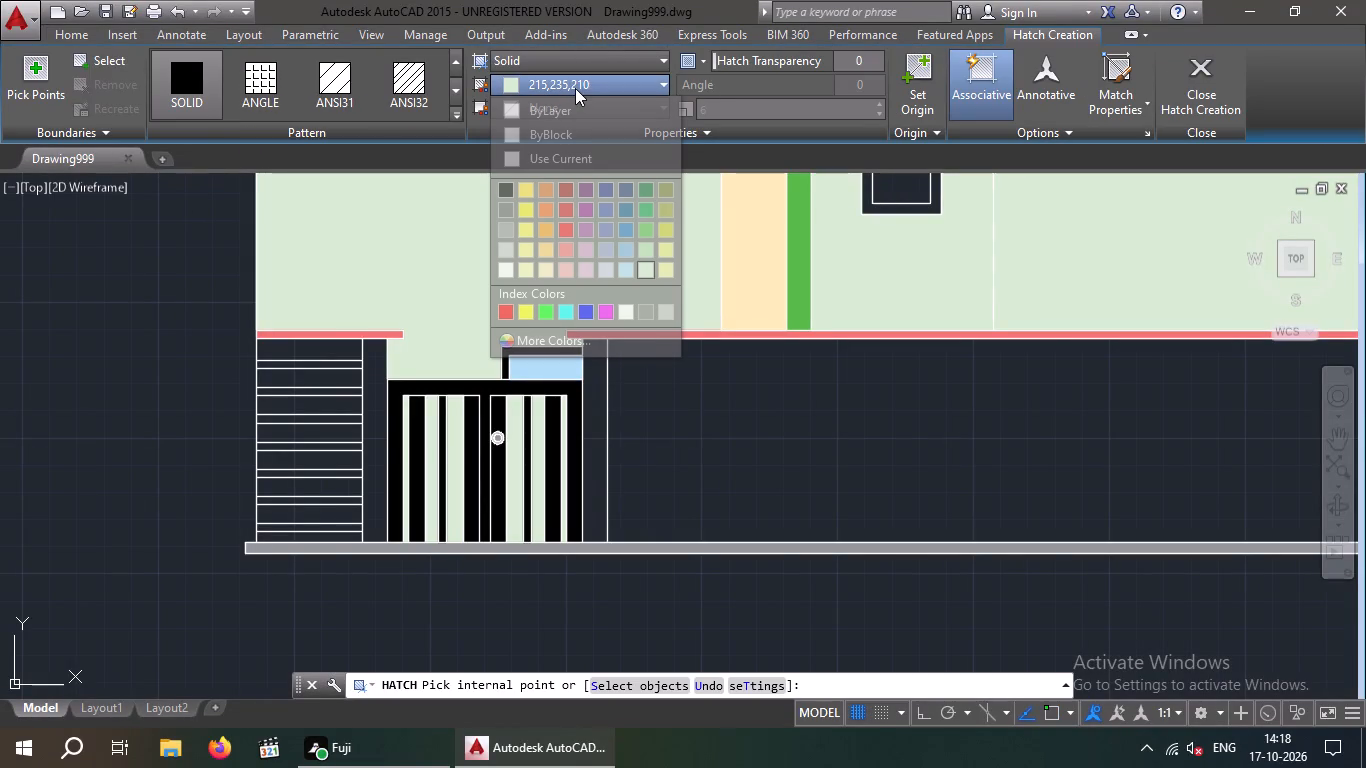
{"action": "left_click", "coordinate": [601, 251]}
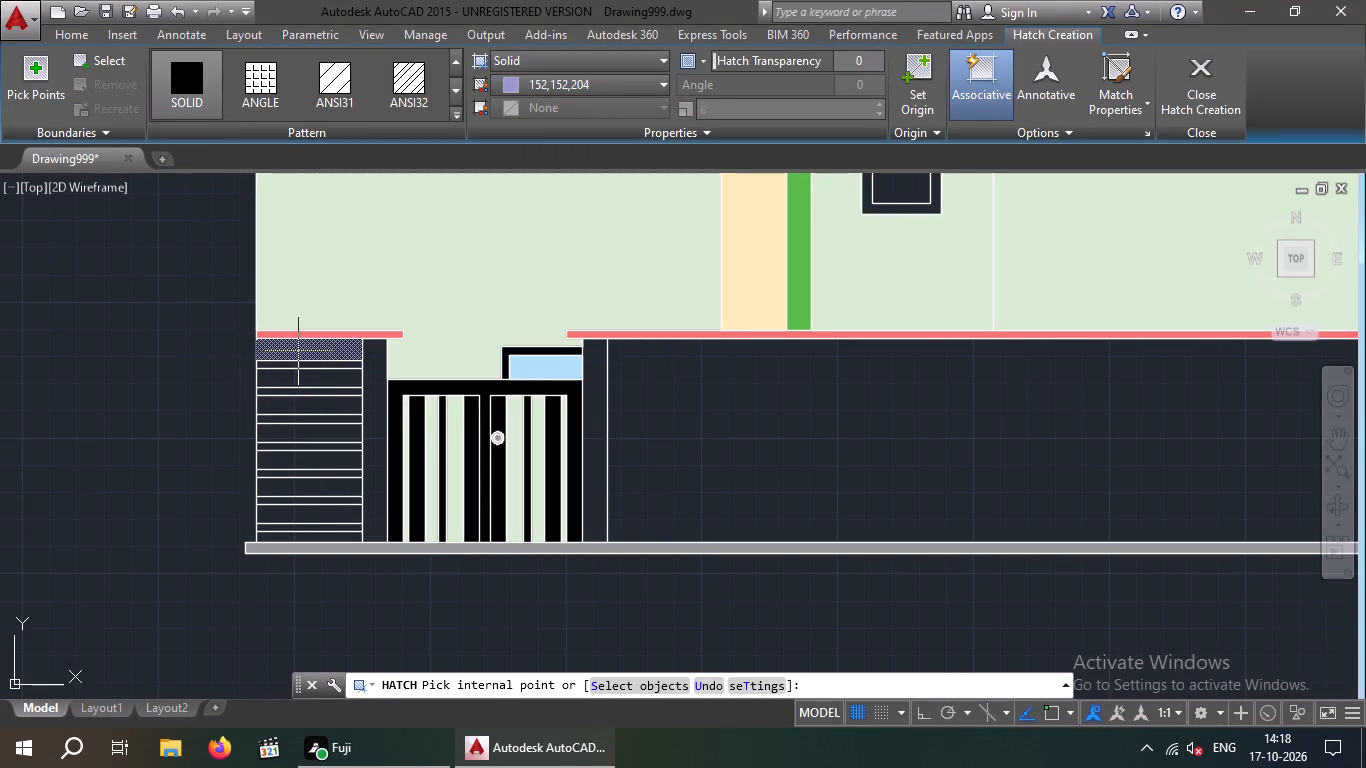
{"action": "left_click", "coordinate": [297, 349]}
{"action": "left_click", "coordinate": [306, 379]}
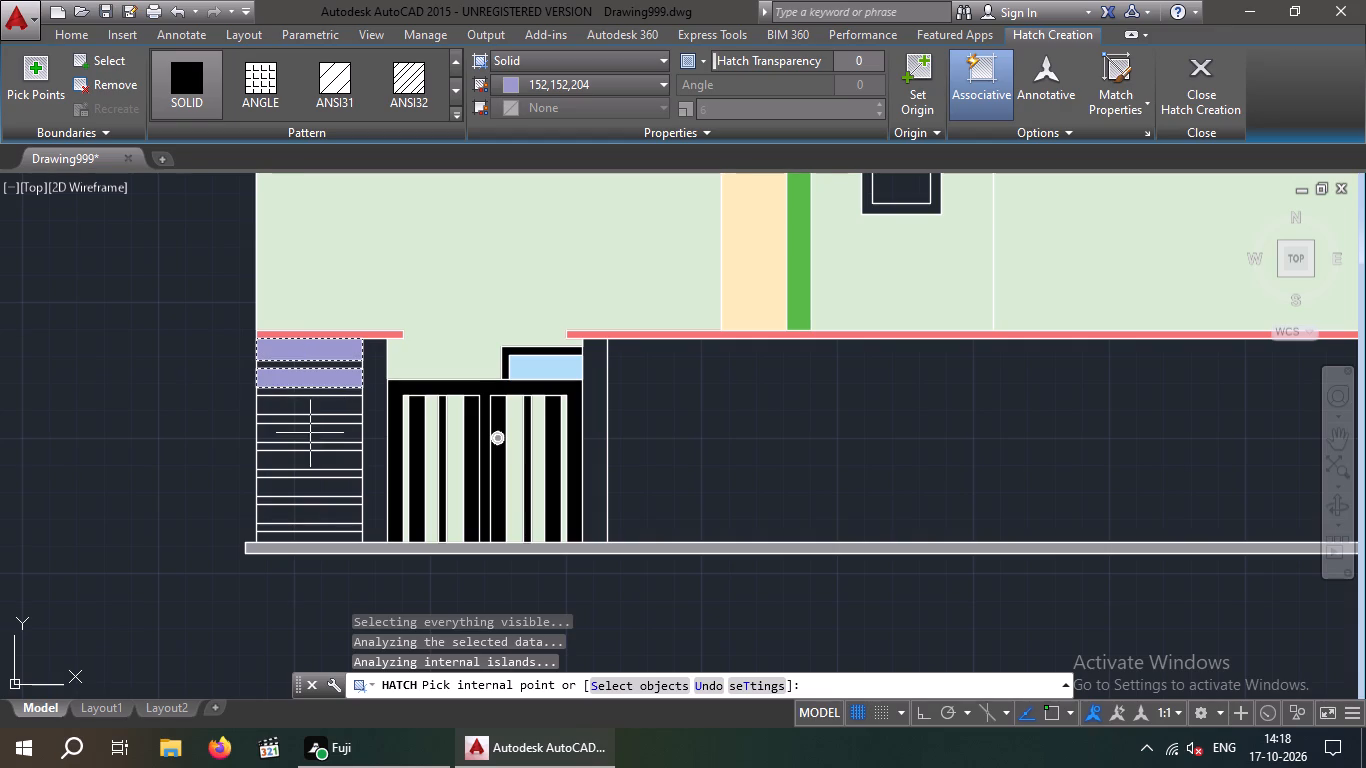
{"action": "left_click", "coordinate": [304, 404]}
{"action": "left_click", "coordinate": [311, 434]}
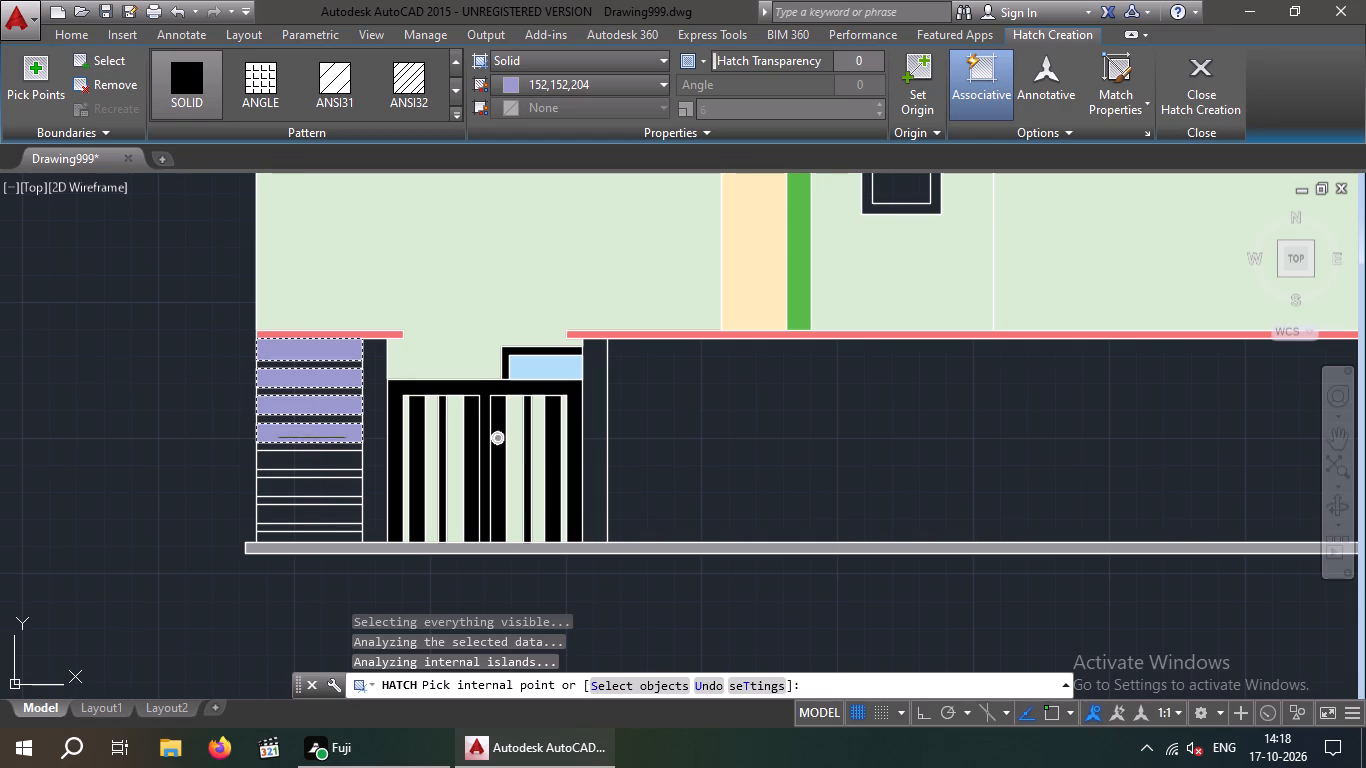
{"action": "left_click", "coordinate": [314, 463]}
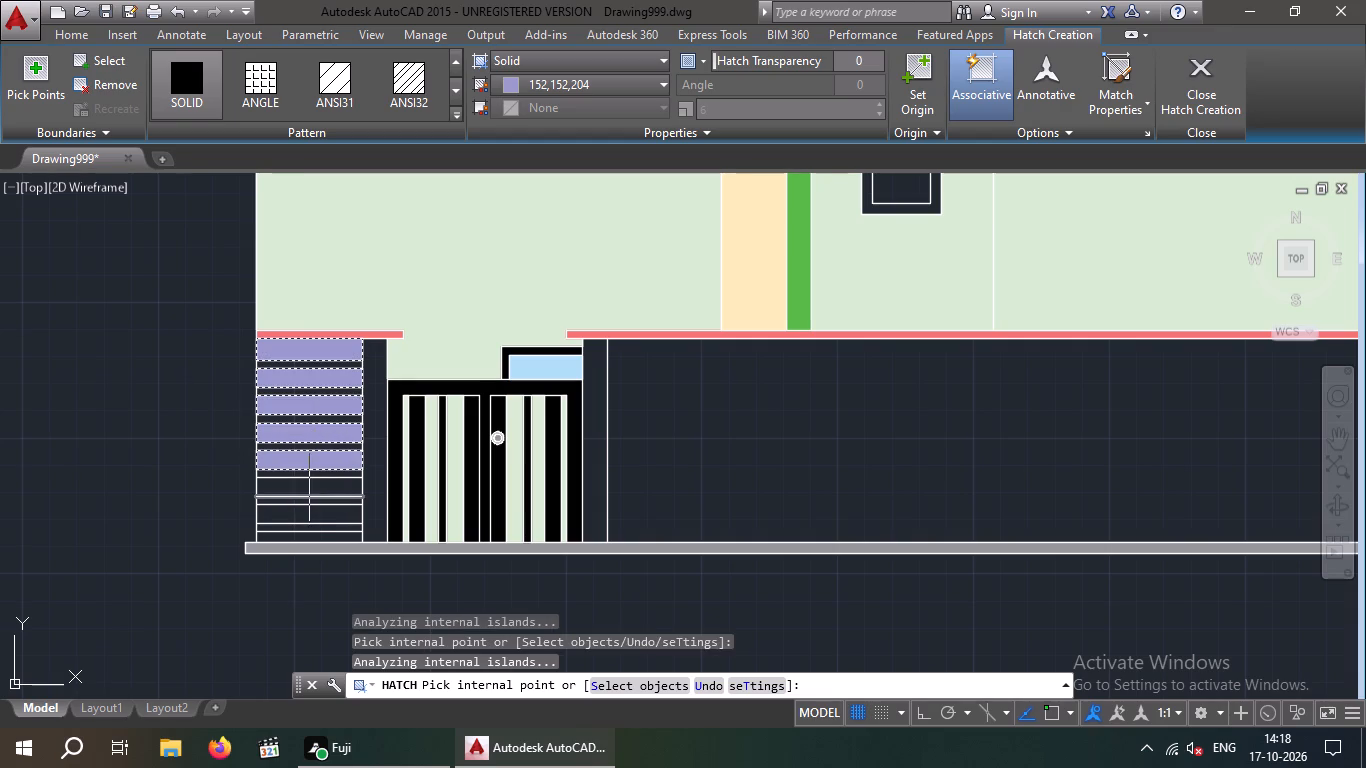
{"action": "left_click", "coordinate": [309, 485]}
{"action": "left_click", "coordinate": [316, 514]}
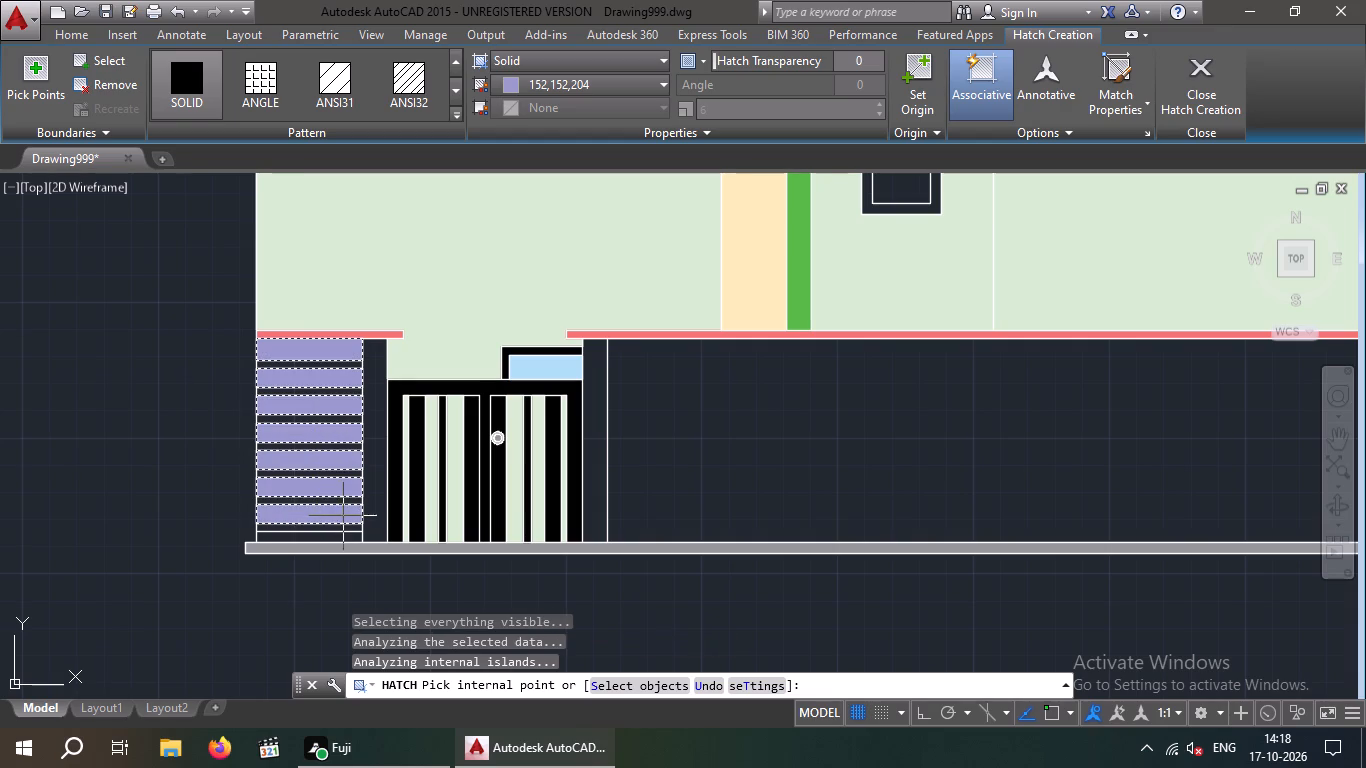
{"action": "left_click", "coordinate": [312, 536]}
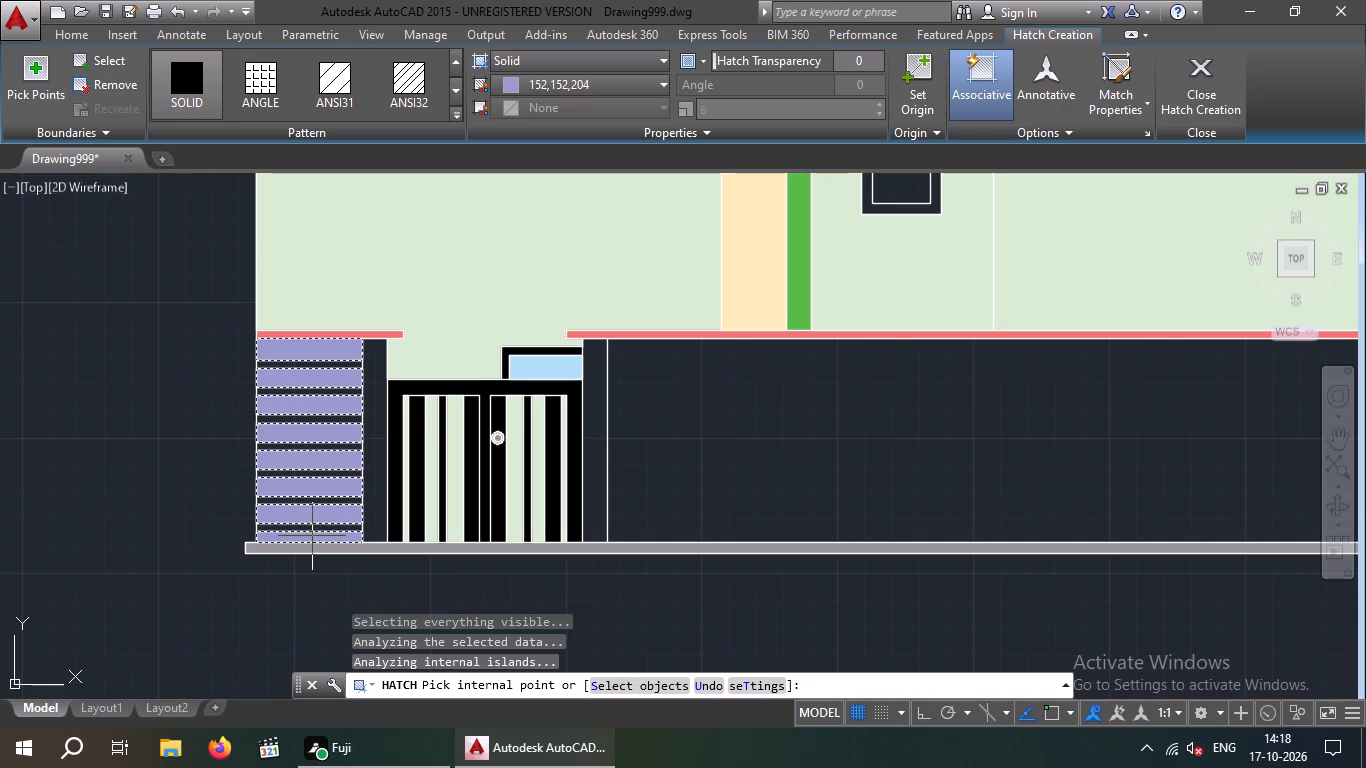
{"action": "key", "text": "Escape"}
{"action": "key", "text": "Escape"}
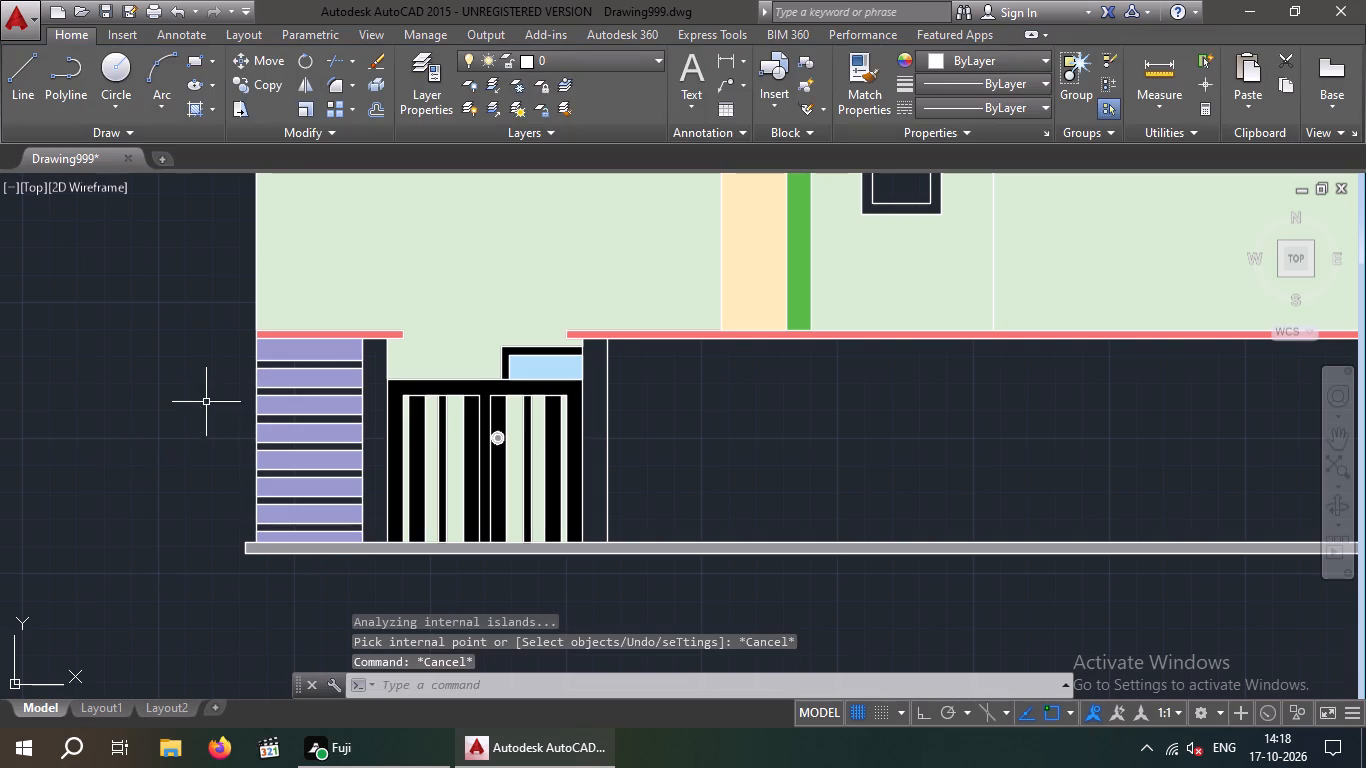
Fill the upper four narrow strips between the purple bands with a solid hatch in colour 215,235,210.
{"action": "left_click", "coordinate": [195, 103]}
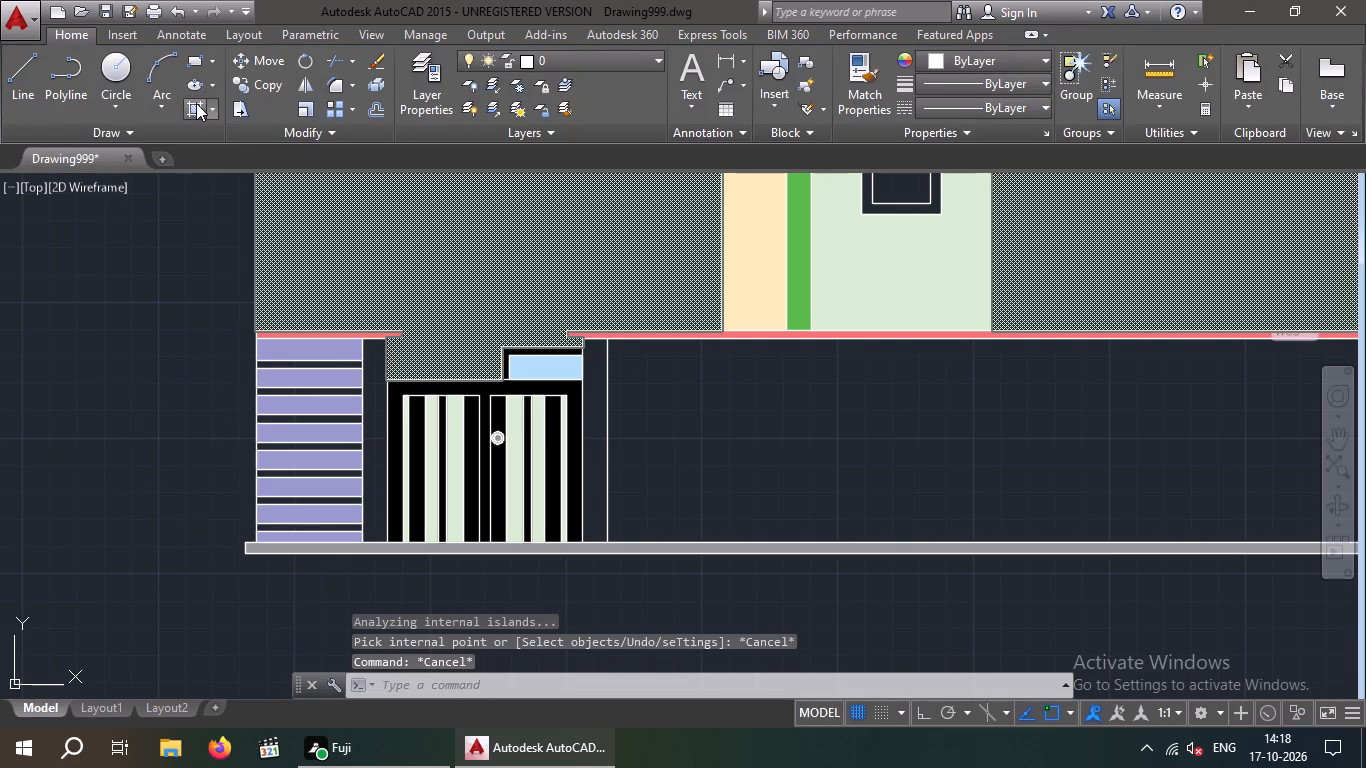
{"action": "left_click", "coordinate": [571, 80]}
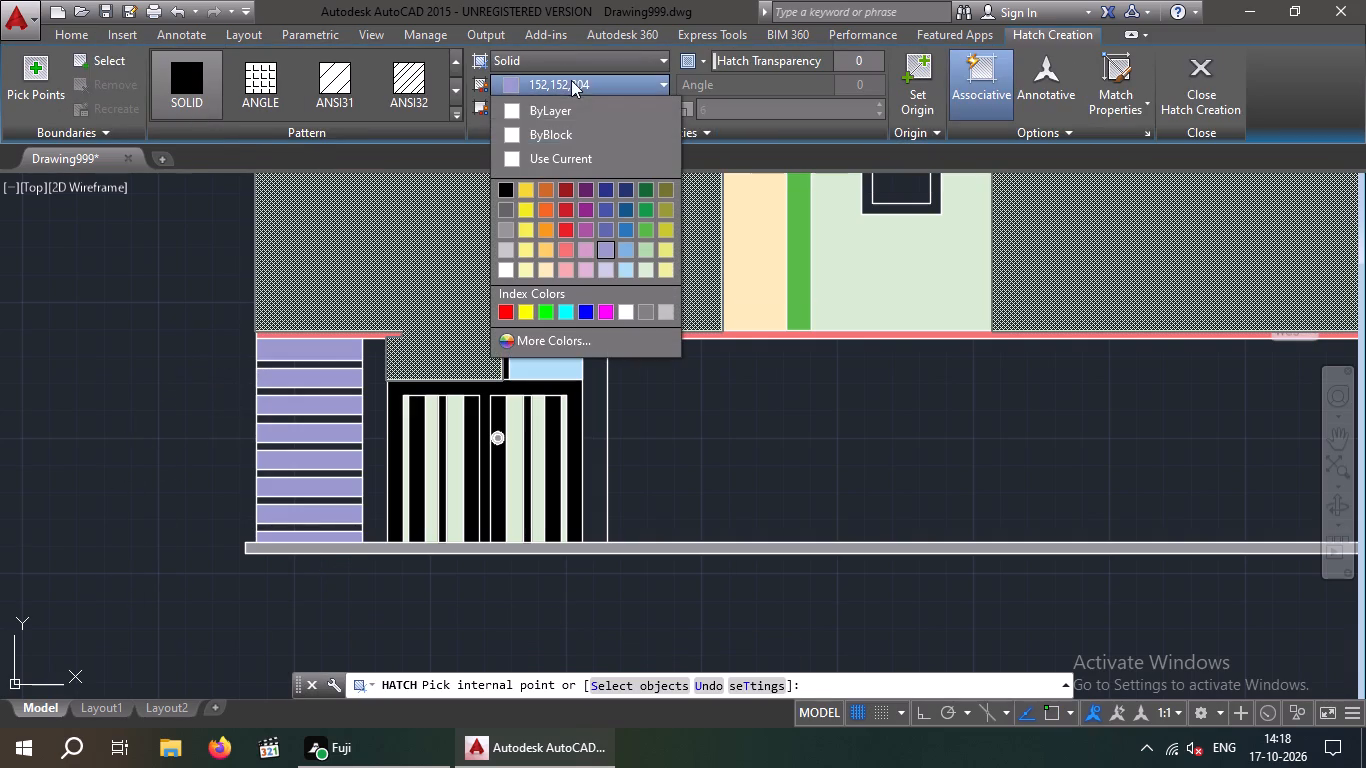
{"action": "left_click", "coordinate": [643, 271]}
{"action": "scroll", "coordinate": [303, 372], "scroll_direction": "up", "scroll_amount": 3}
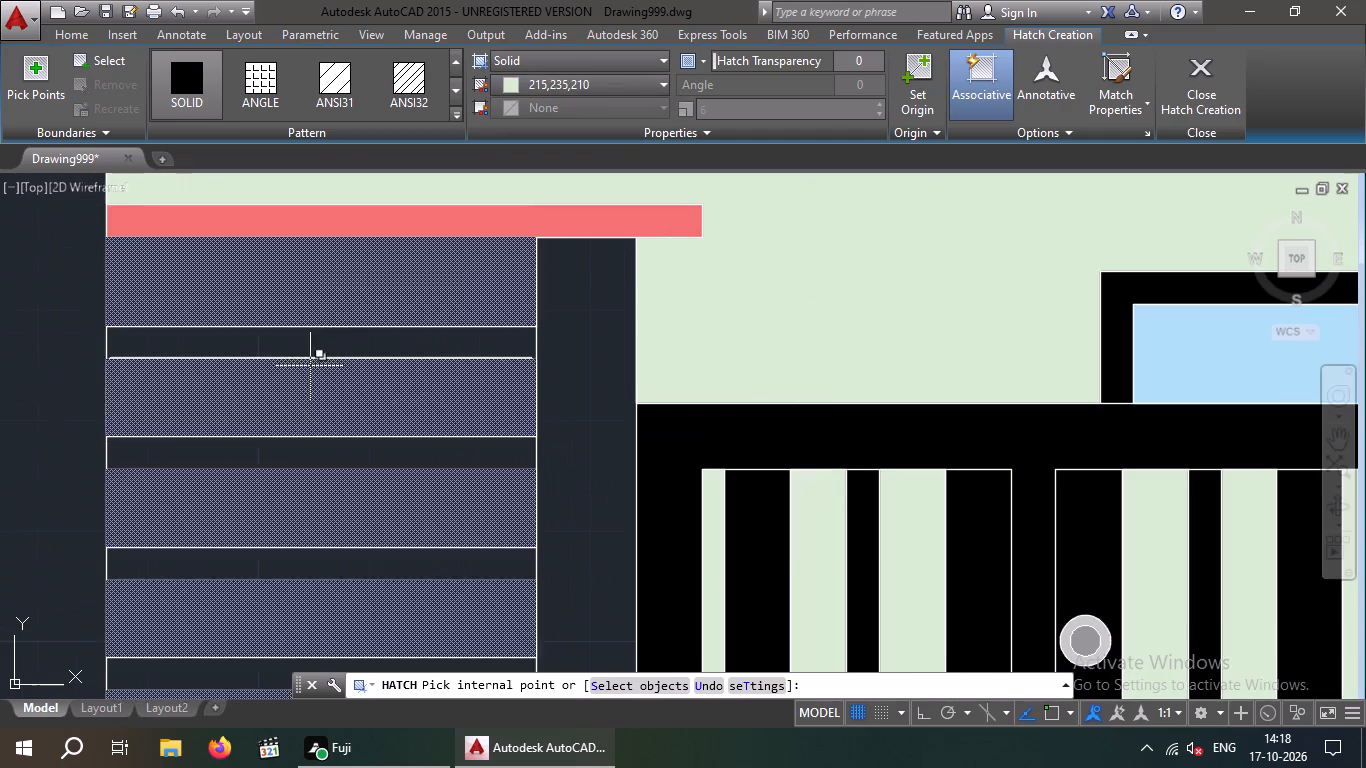
{"action": "left_click", "coordinate": [317, 342]}
{"action": "left_click", "coordinate": [323, 457]}
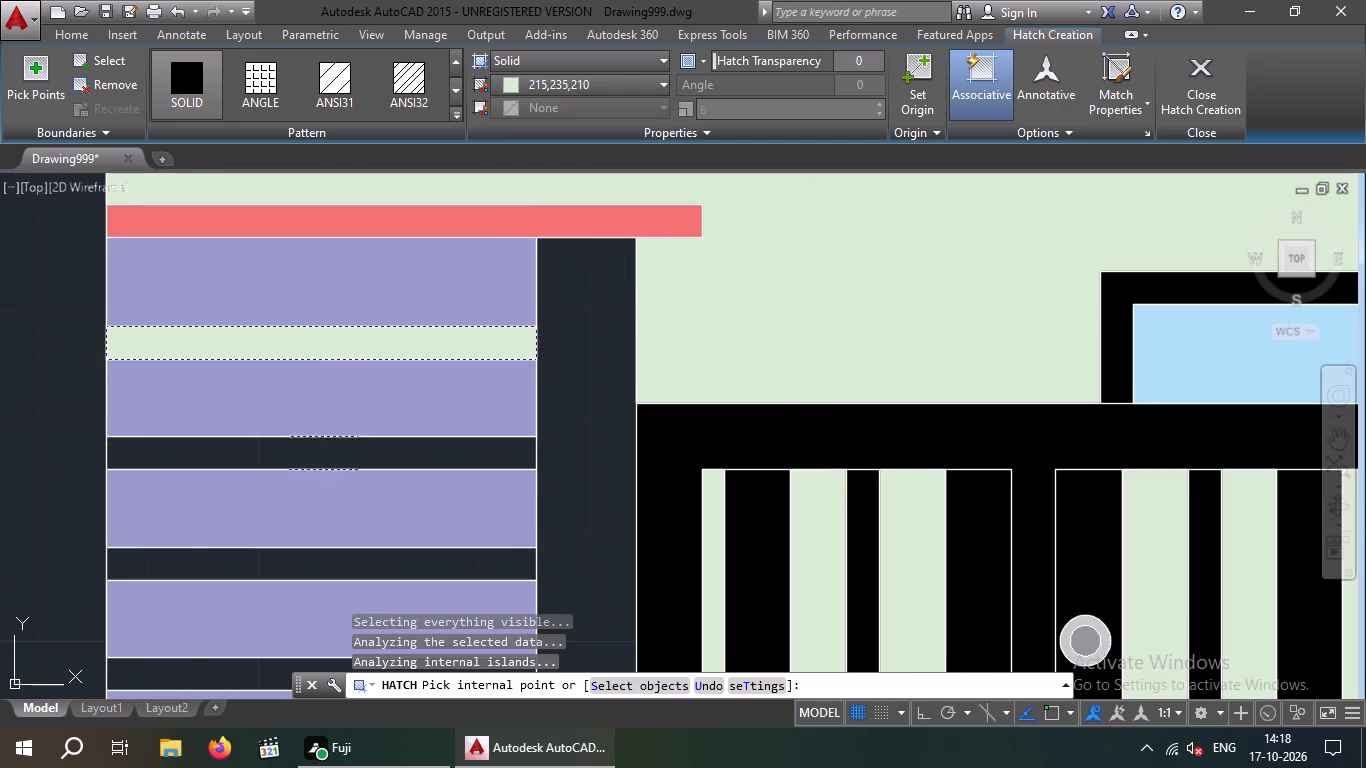
{"action": "scroll", "coordinate": [336, 429], "scroll_direction": "down", "scroll_amount": 3}
{"action": "left_click", "coordinate": [332, 515]}
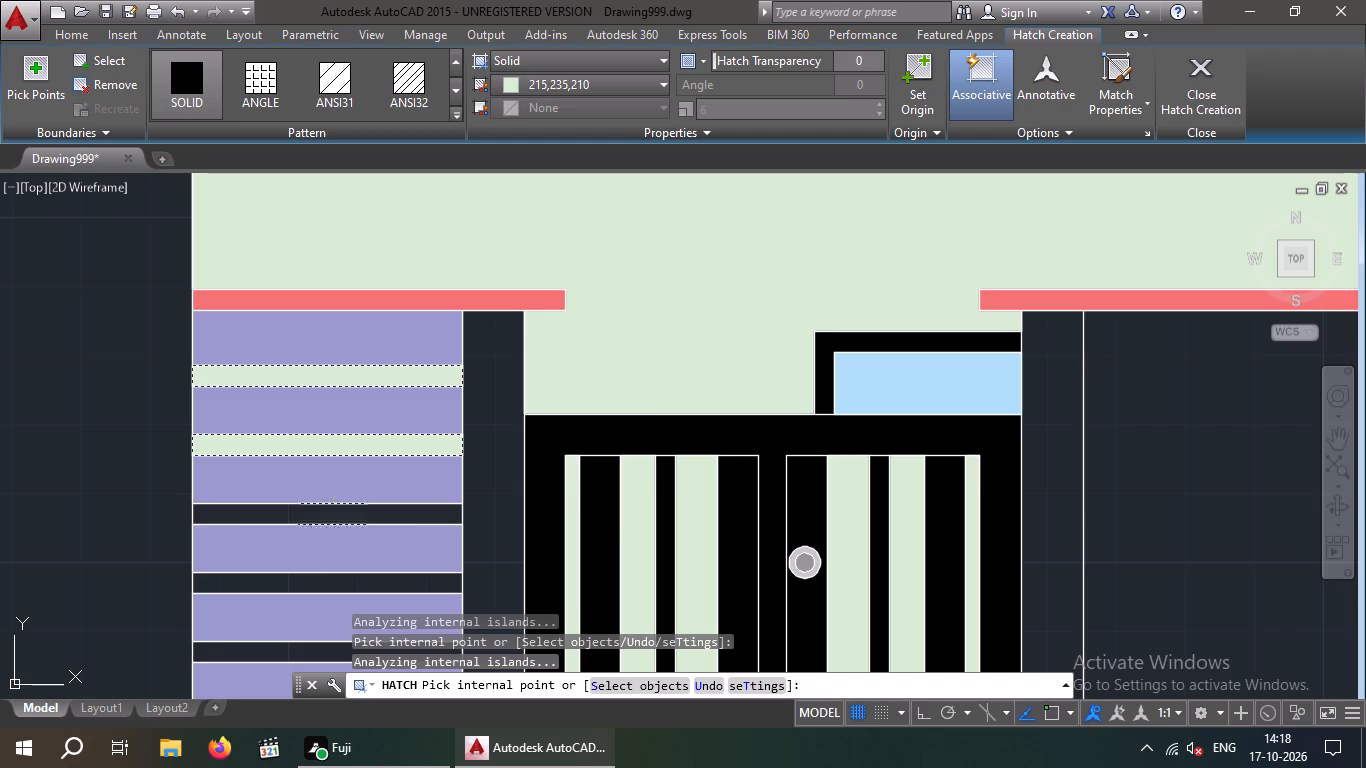
{"action": "scroll", "coordinate": [344, 498], "scroll_direction": "down", "scroll_amount": 4}
{"action": "middle_click_drag", "start_coordinate": [326, 502], "coordinate": [328, 428]}
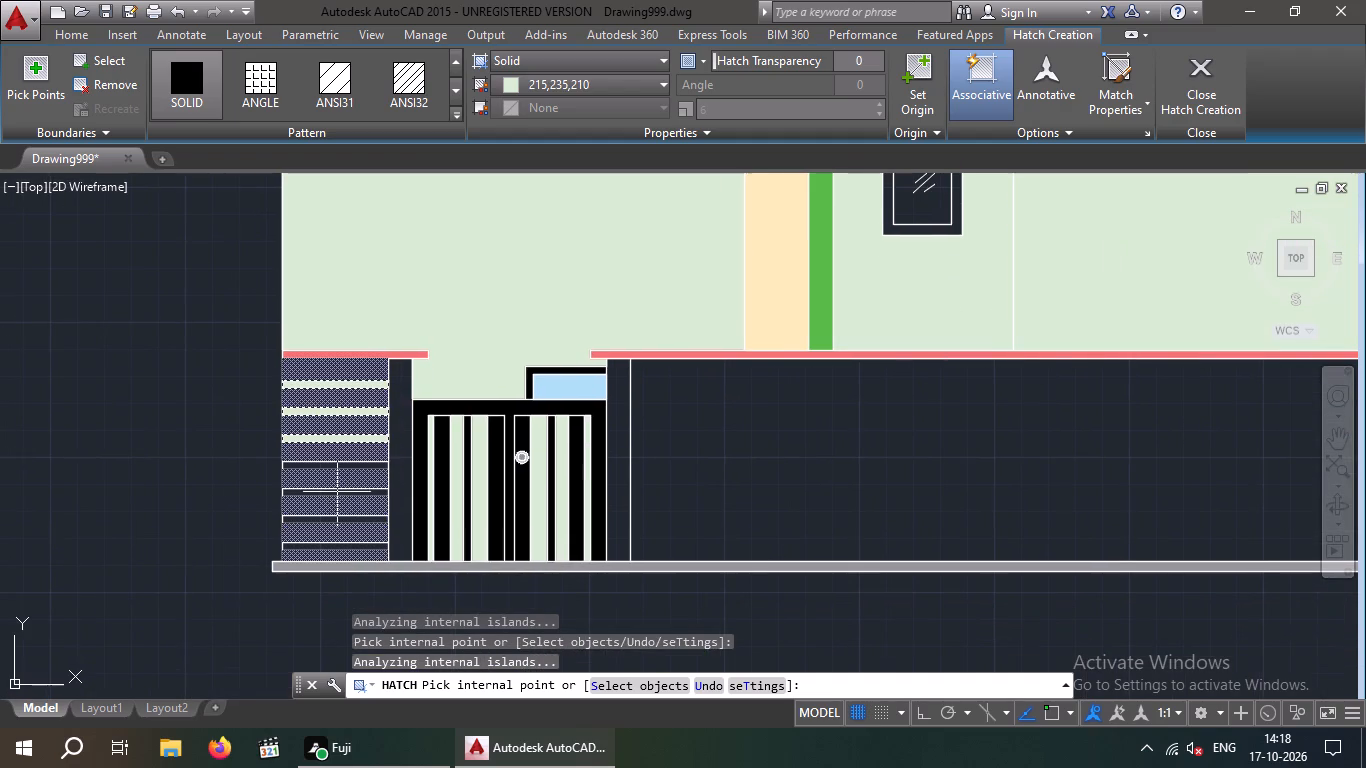
{"action": "scroll", "coordinate": [334, 468], "scroll_direction": "up", "scroll_amount": 2}
{"action": "left_click", "coordinate": [333, 467]}
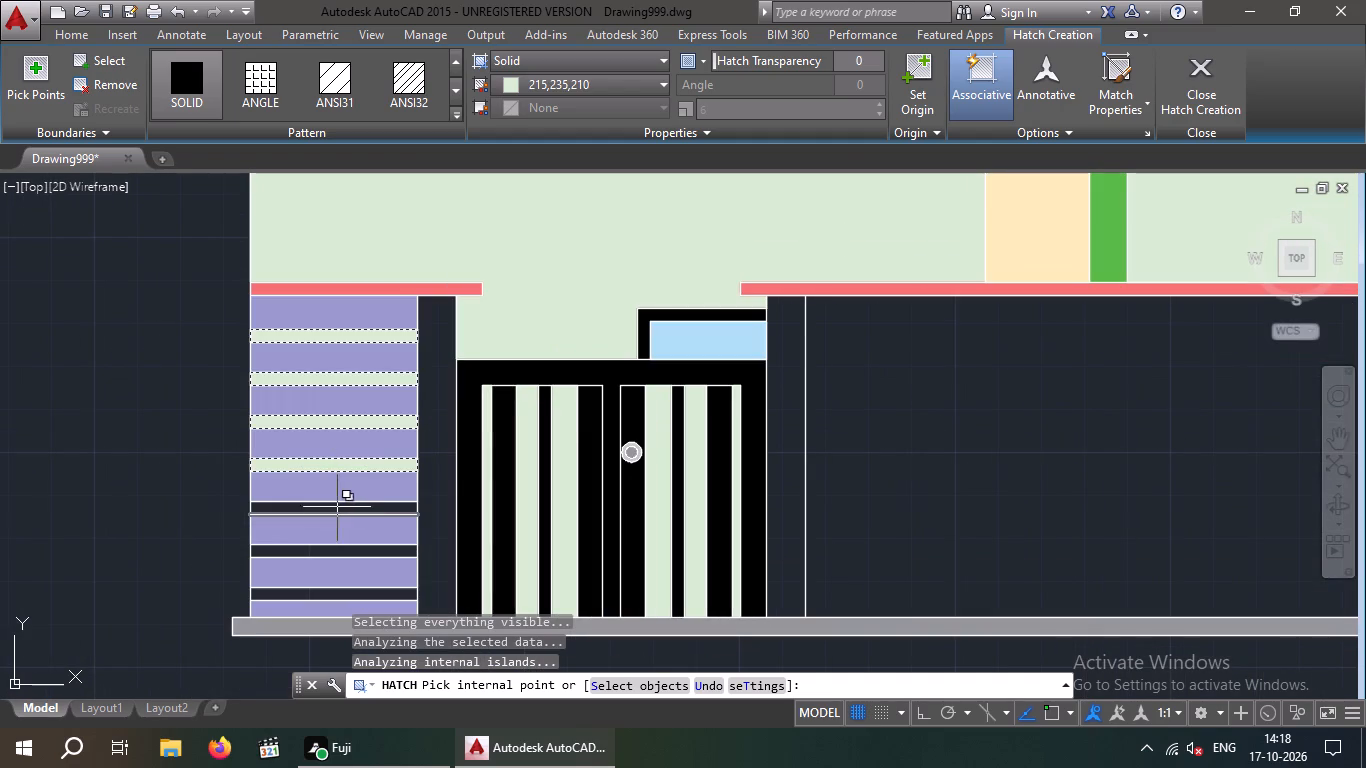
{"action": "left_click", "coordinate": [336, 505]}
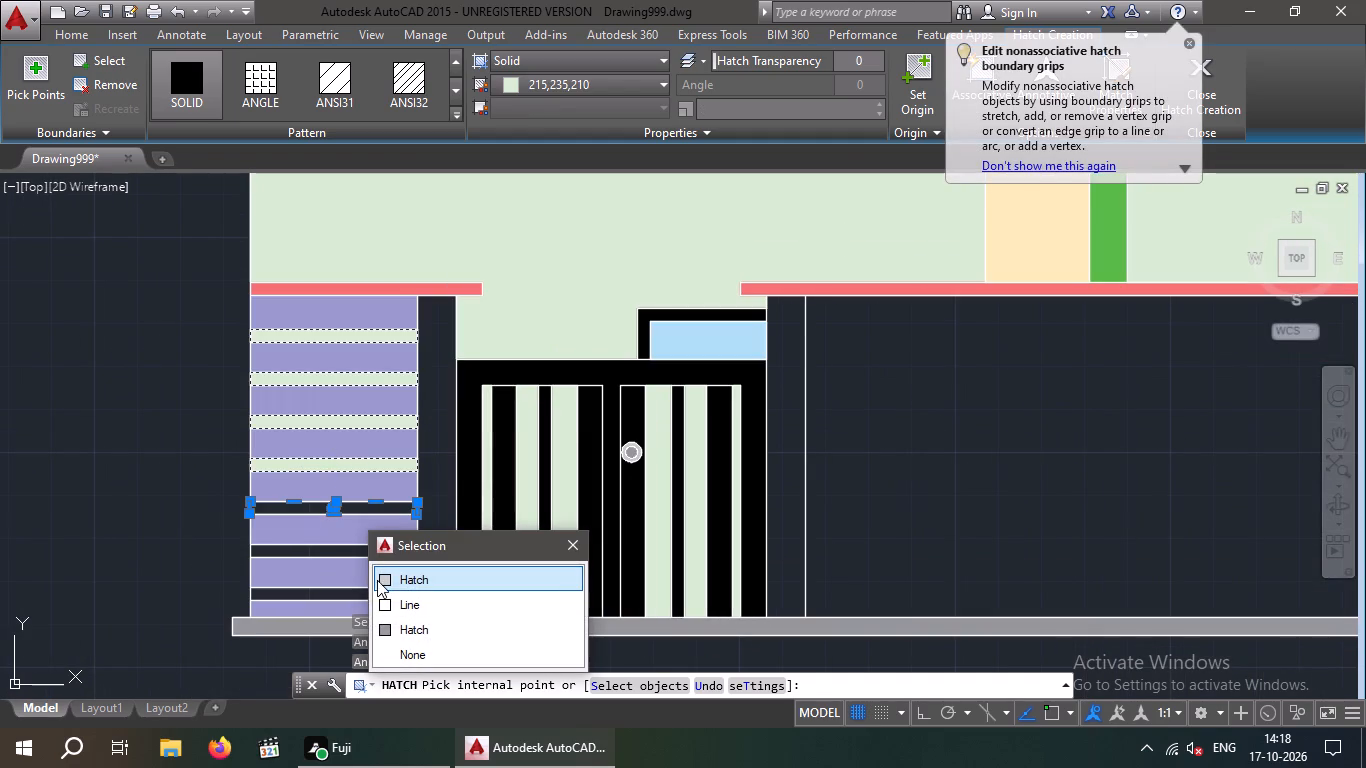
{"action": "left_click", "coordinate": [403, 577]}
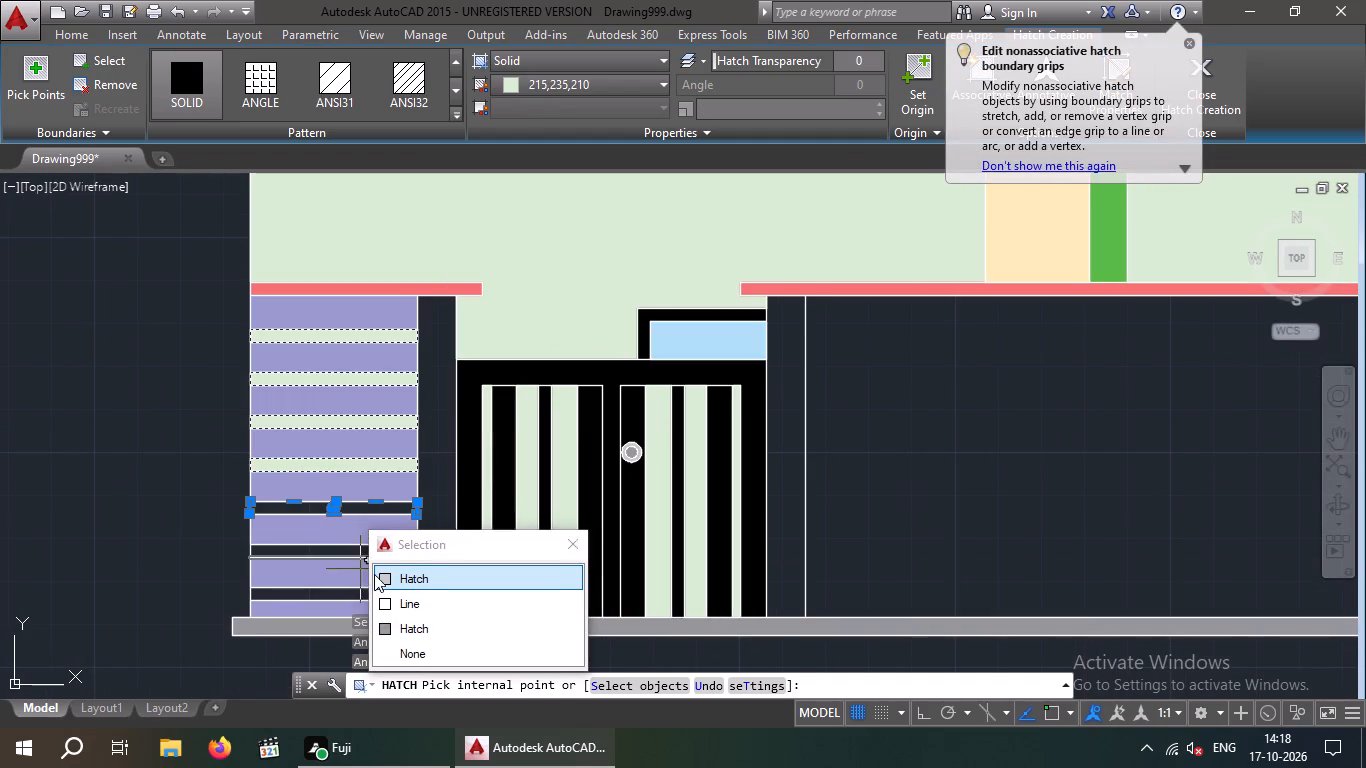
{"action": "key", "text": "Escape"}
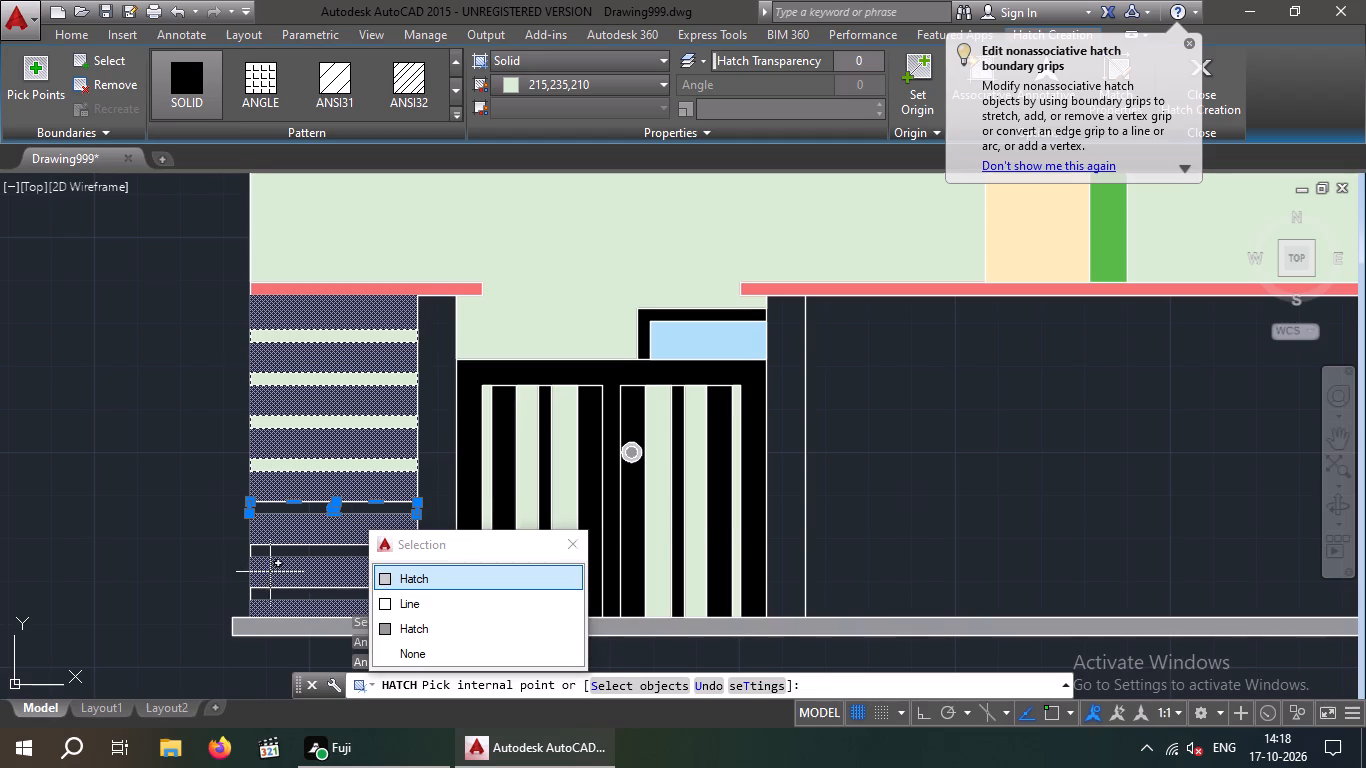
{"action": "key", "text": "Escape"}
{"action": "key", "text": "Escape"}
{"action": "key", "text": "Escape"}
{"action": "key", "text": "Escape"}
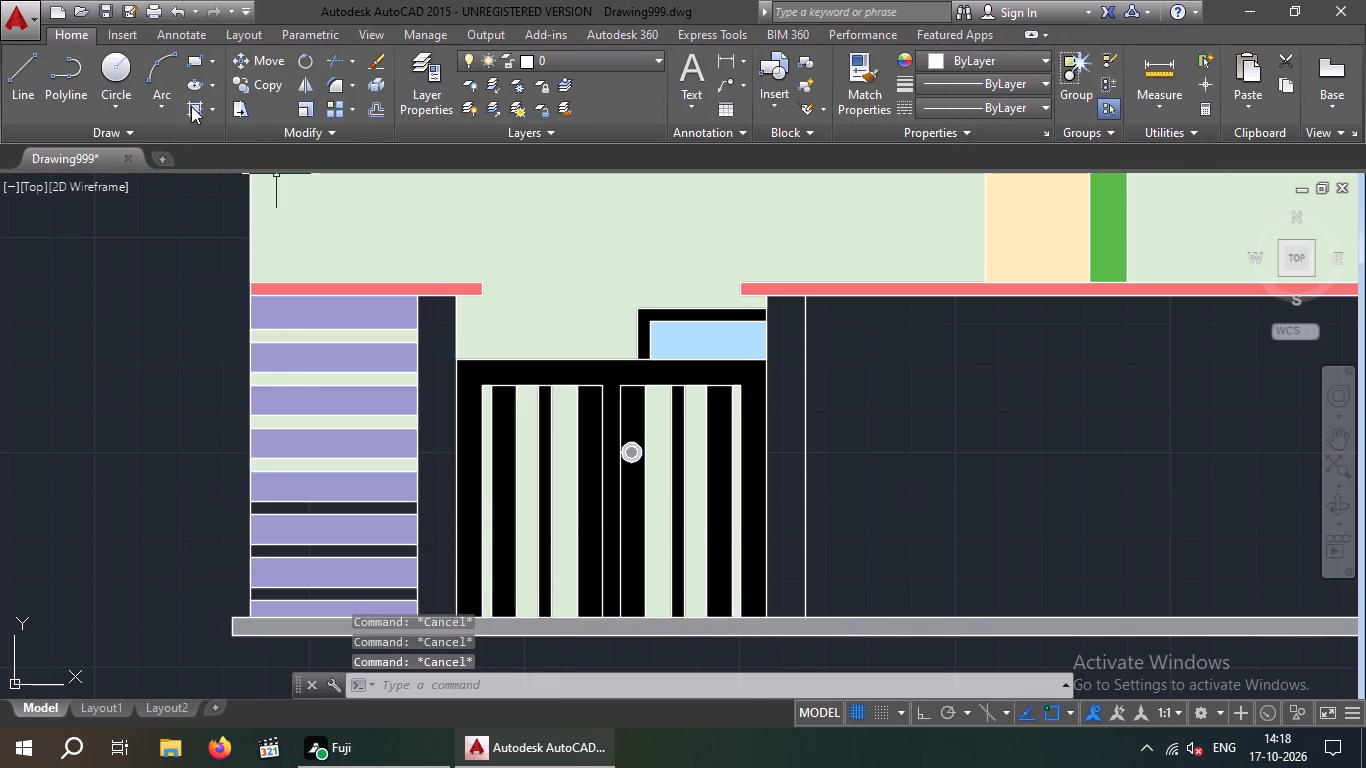
Fill the remaining three narrow strips of the banded wall section with the solid 215,235,210 hatch.
{"action": "left_click", "coordinate": [193, 113]}
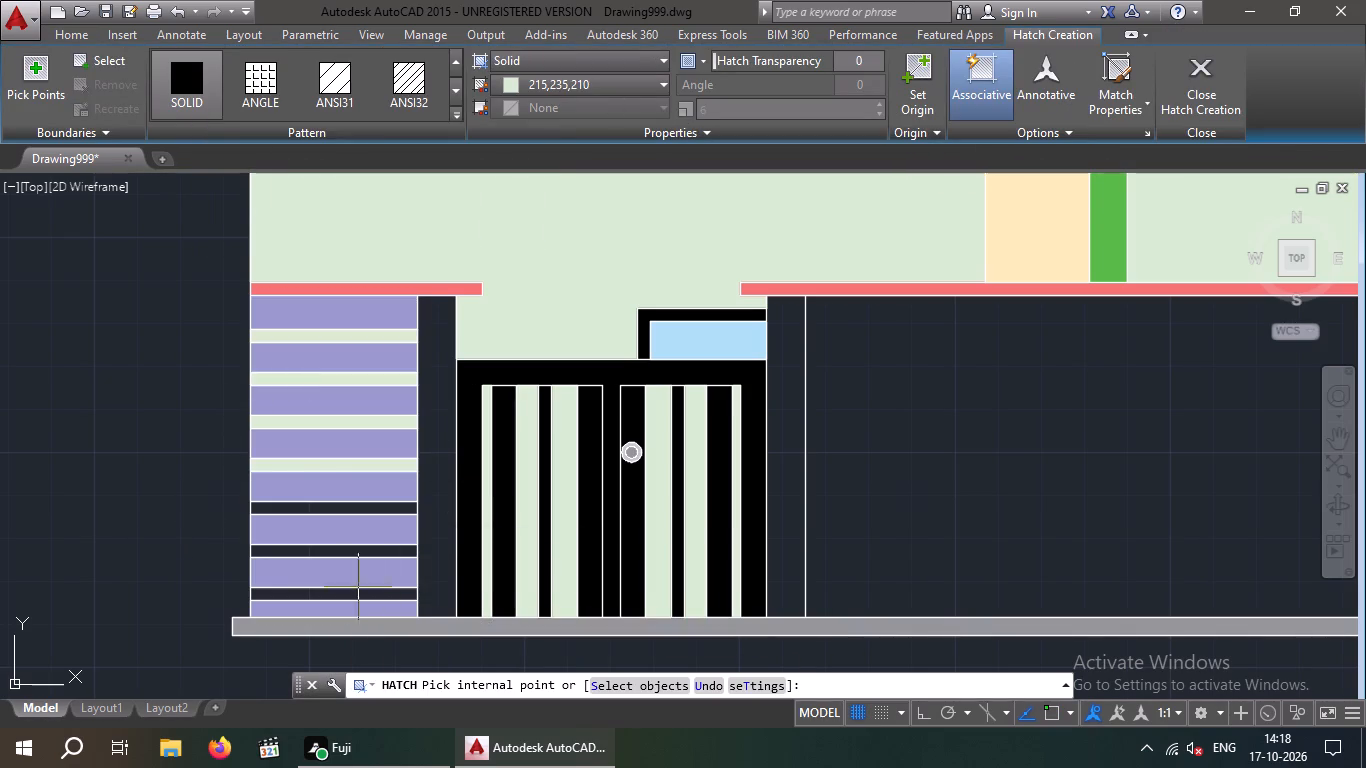
{"action": "left_click", "coordinate": [196, 83]}
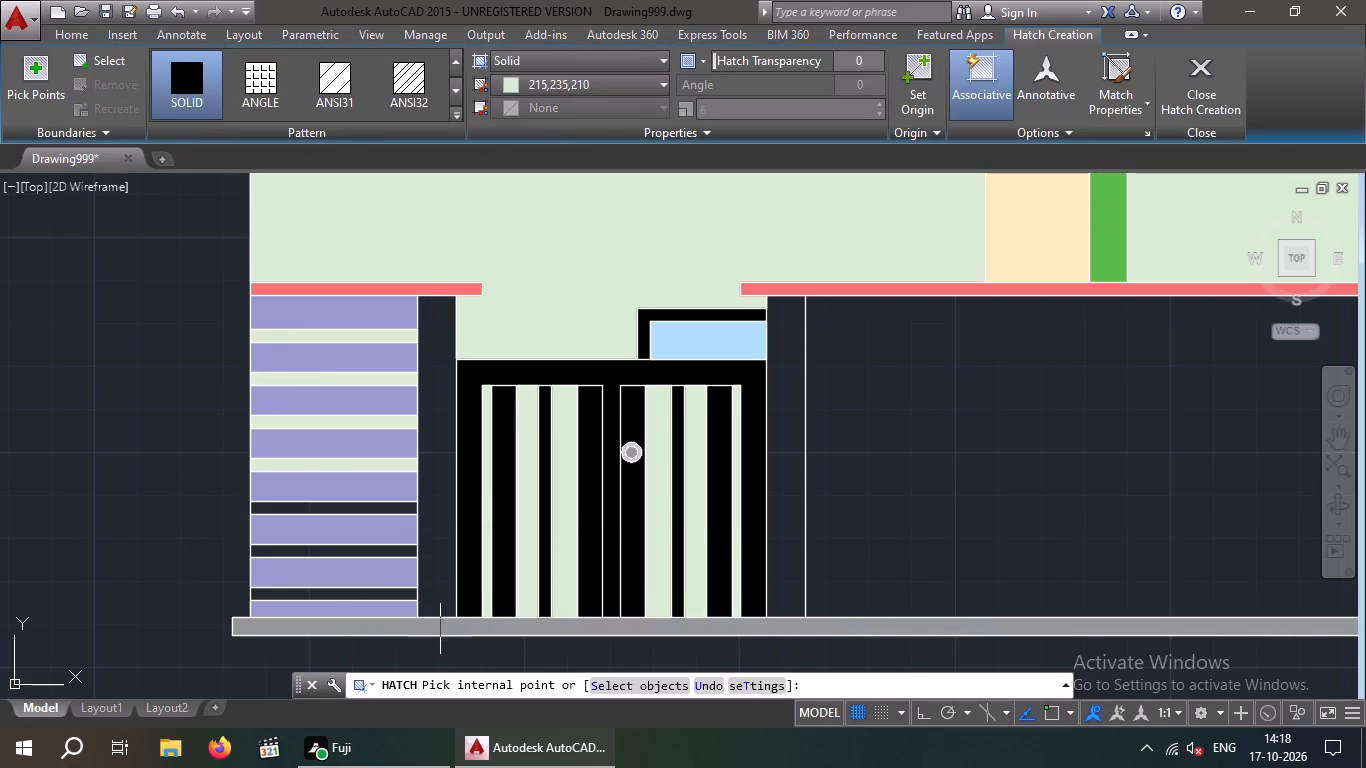
{"action": "left_click", "coordinate": [331, 598]}
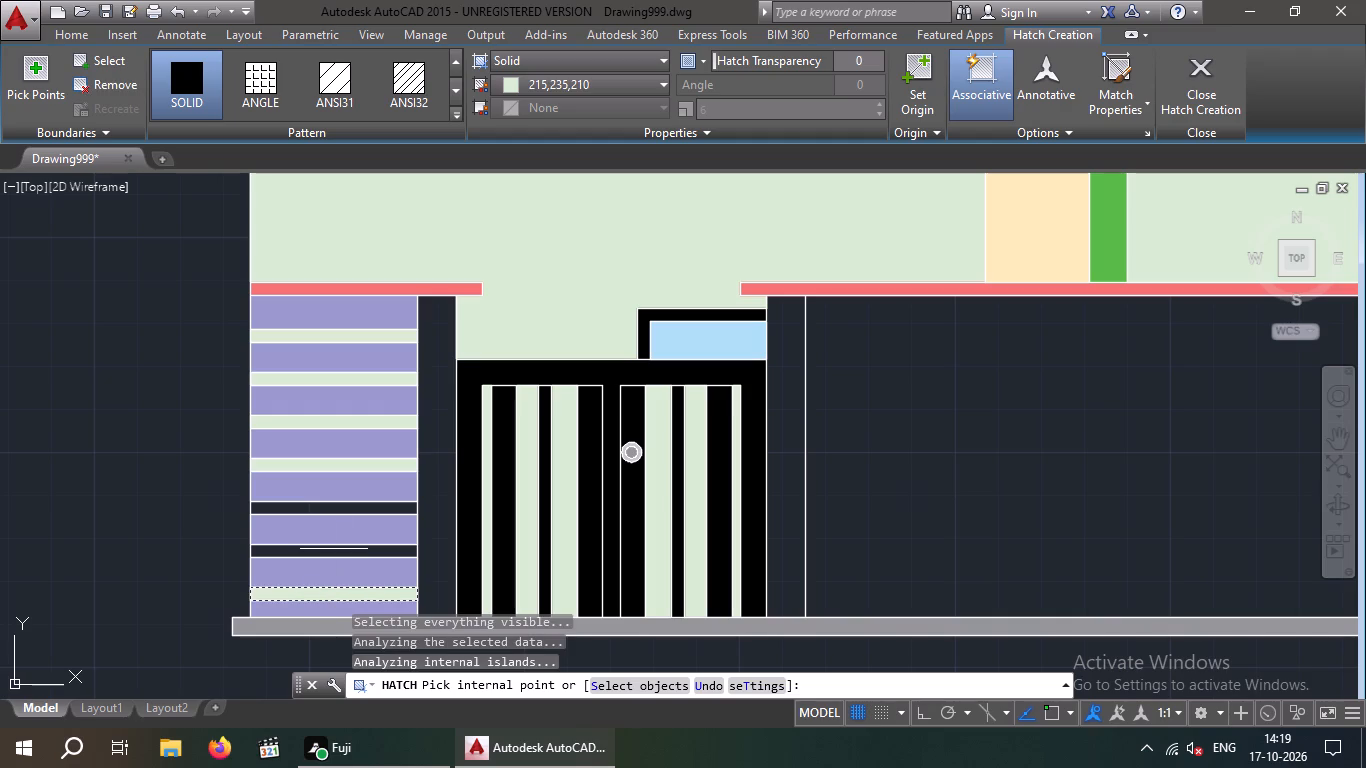
{"action": "left_click", "coordinate": [333, 551]}
{"action": "left_click", "coordinate": [332, 512]}
{"action": "key", "text": "Escape"}
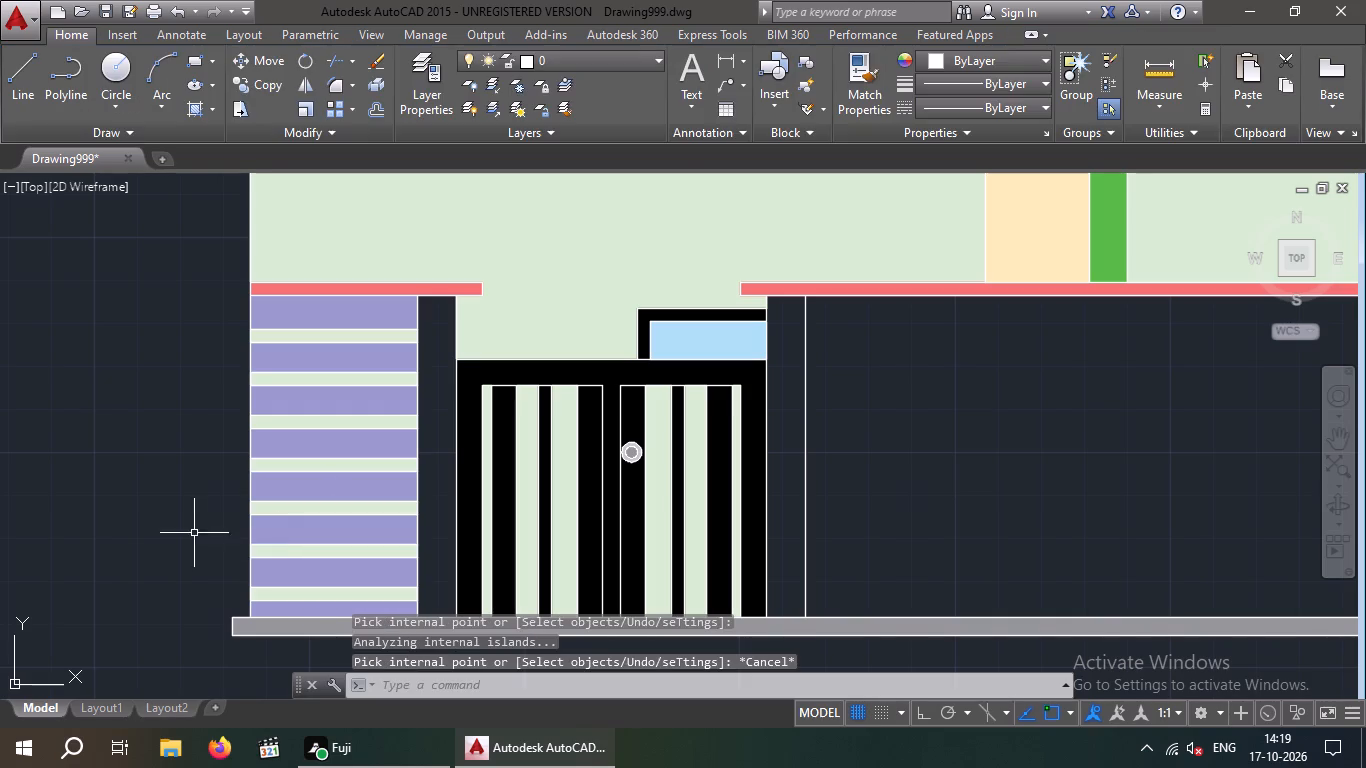
{"action": "key", "text": "Escape"}
Fill the vertical 9" wall strips on both sides of the double door with the solid 215,235,210 hatch.
{"action": "scroll", "coordinate": [194, 530], "scroll_direction": "down", "scroll_amount": 1}
{"action": "middle_click_drag", "start_coordinate": [183, 521], "coordinate": [71, 480]}
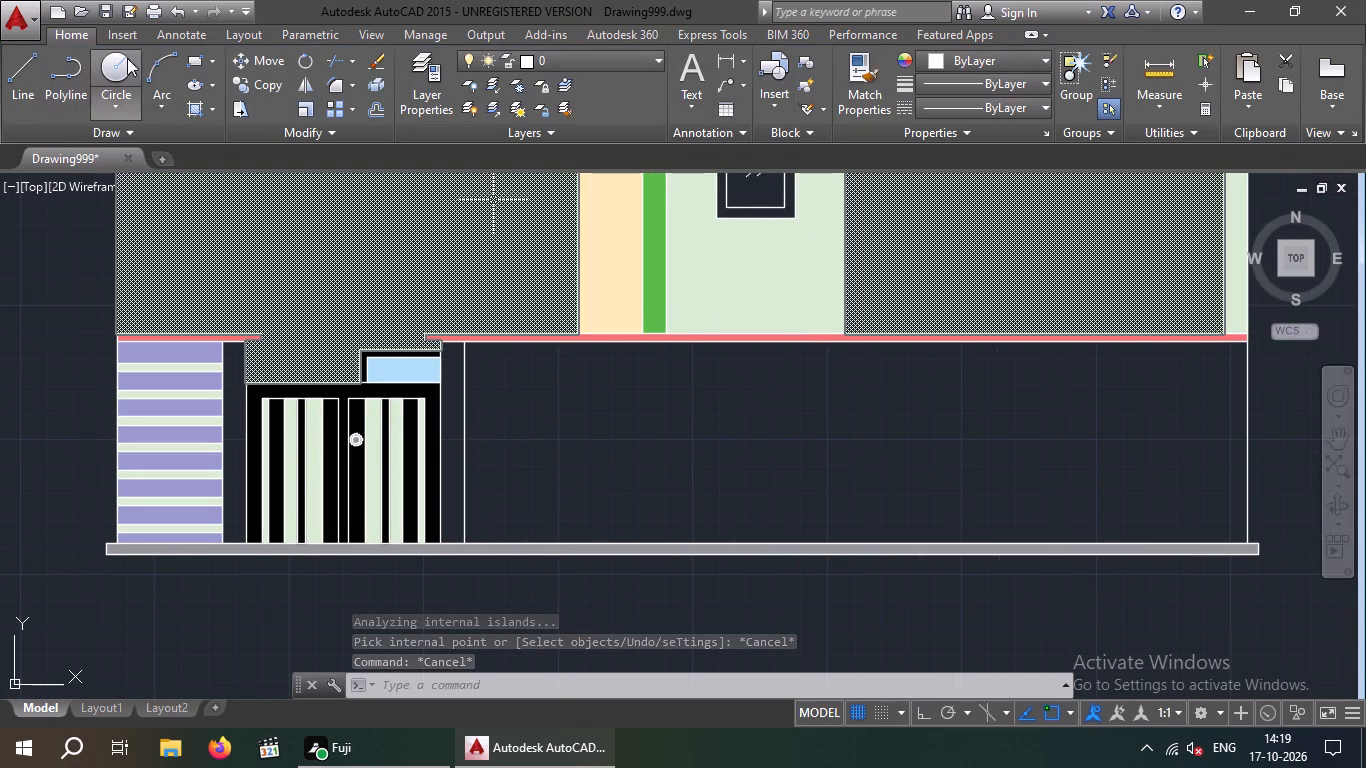
{"action": "left_click", "coordinate": [190, 106]}
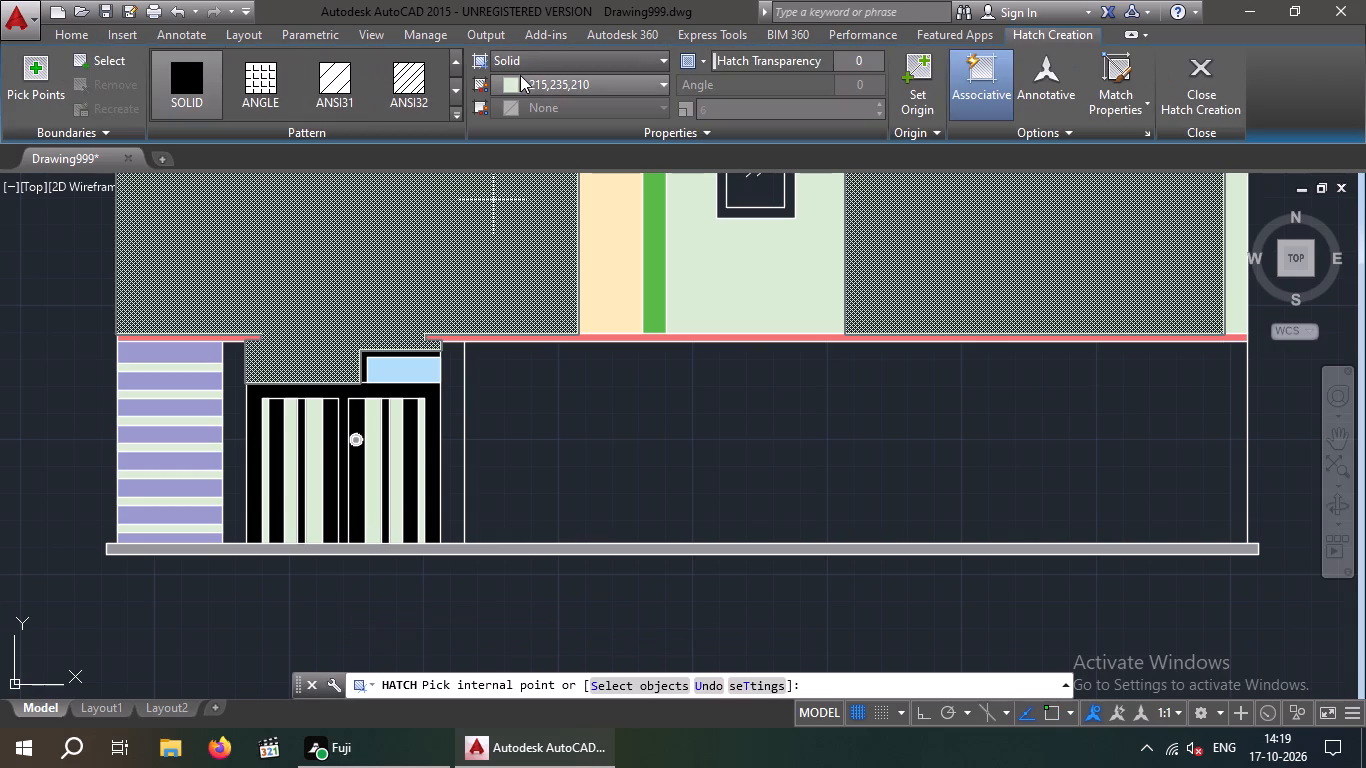
{"action": "left_click", "coordinate": [236, 415]}
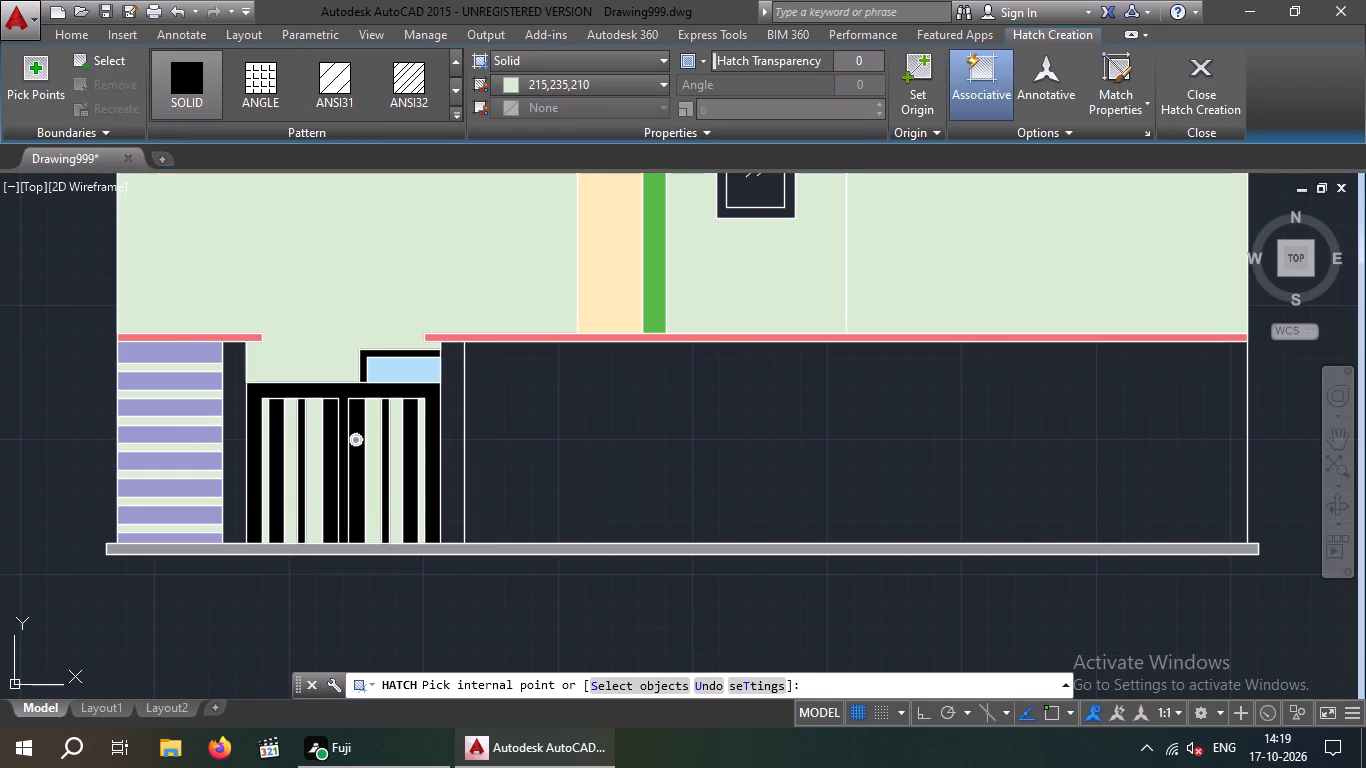
{"action": "left_click", "coordinate": [453, 409]}
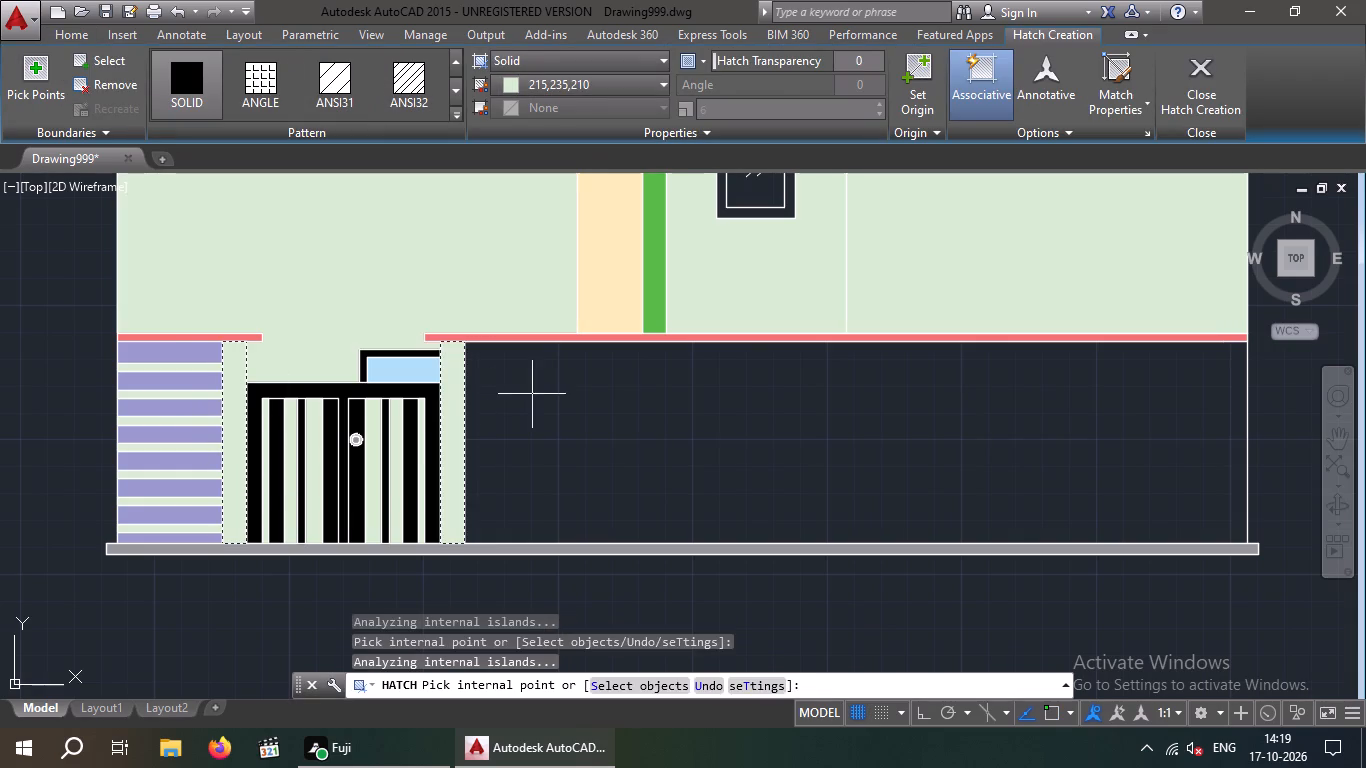
{"action": "key", "text": "Escape"}
{"action": "scroll", "coordinate": [534, 373], "scroll_direction": "down", "scroll_amount": 2}
{"action": "middle_click_drag", "start_coordinate": [542, 401], "coordinate": [469, 442]}
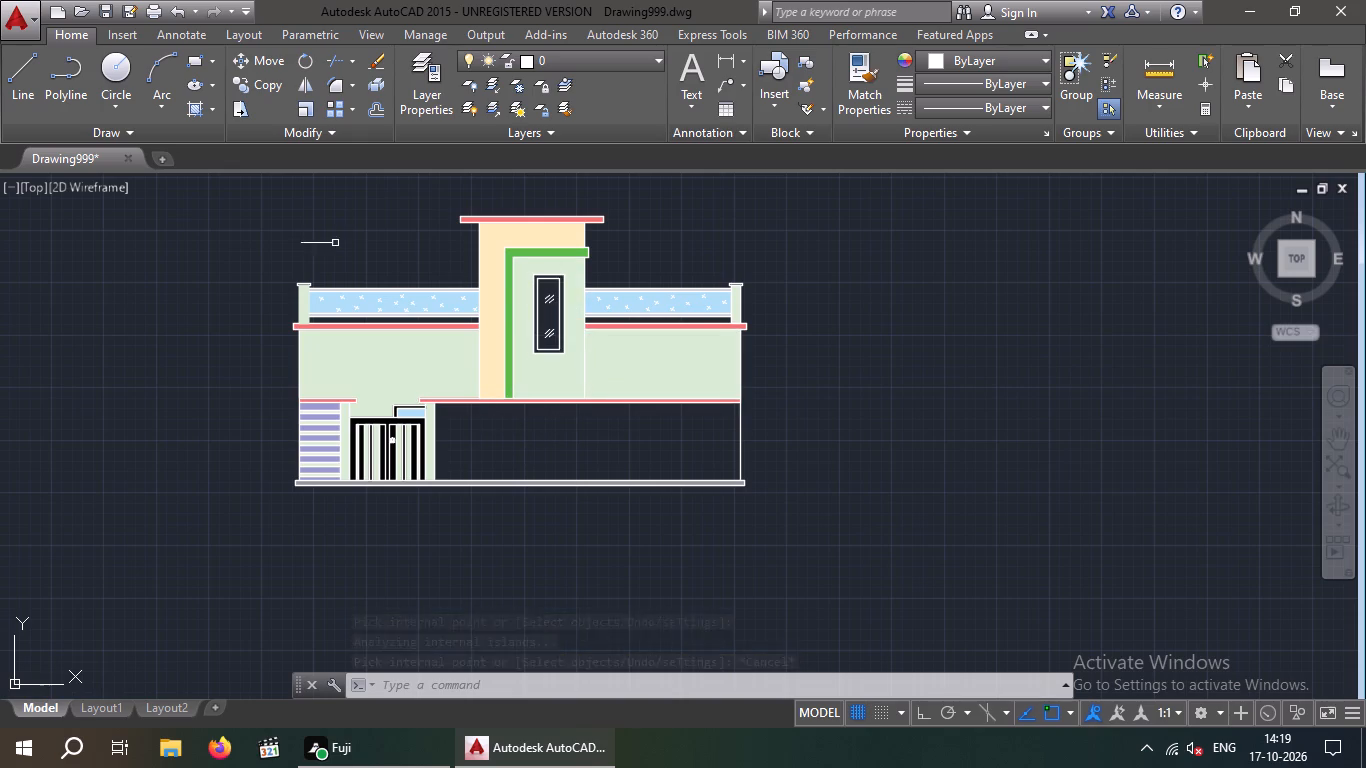
{"action": "key", "text": "Escape"}
{"action": "key", "text": "Escape"}
Draw a large rectangle inside the empty ground-floor opening, inset slightly from the opening's edges on all sides.
{"action": "scroll", "coordinate": [735, 436], "scroll_direction": "up", "scroll_amount": 3}
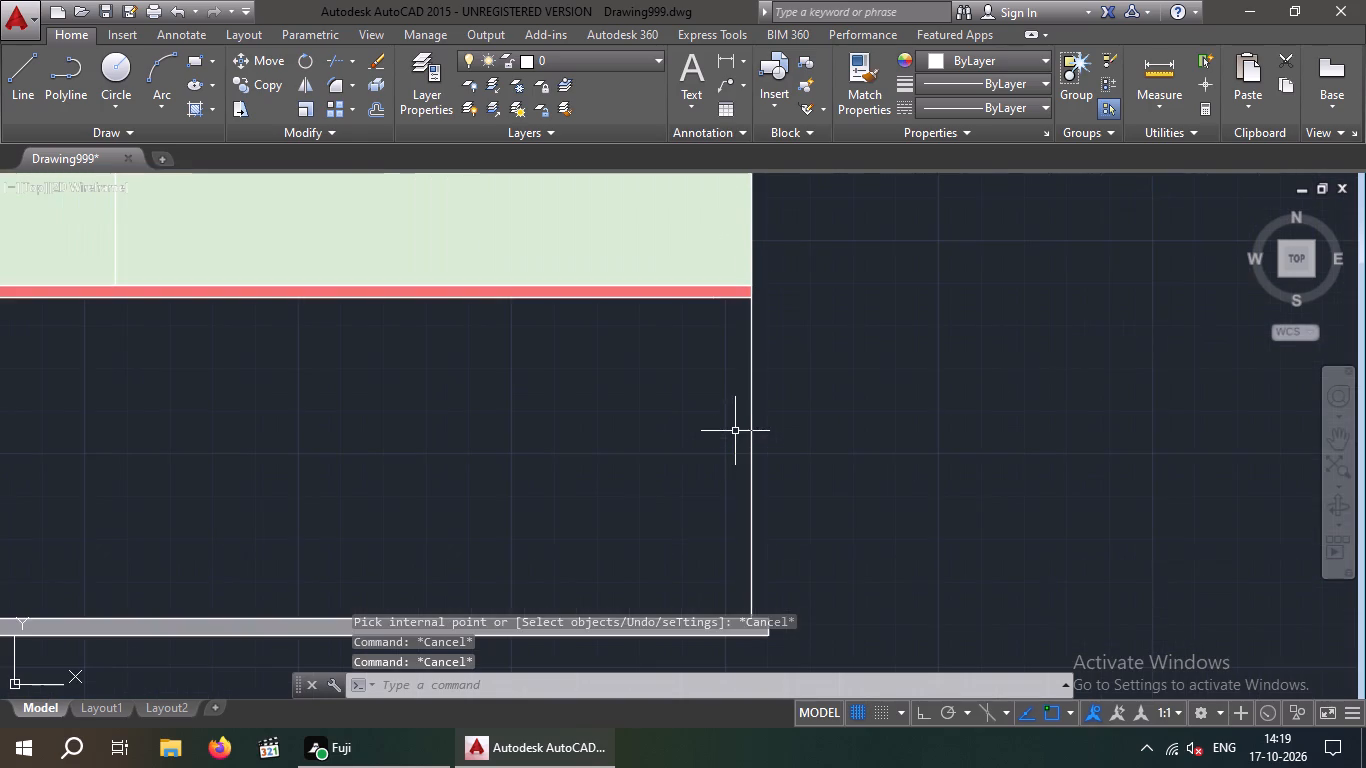
{"action": "scroll", "coordinate": [735, 429], "scroll_direction": "down", "scroll_amount": 1}
{"action": "middle_click_drag", "start_coordinate": [536, 430], "coordinate": [744, 461]}
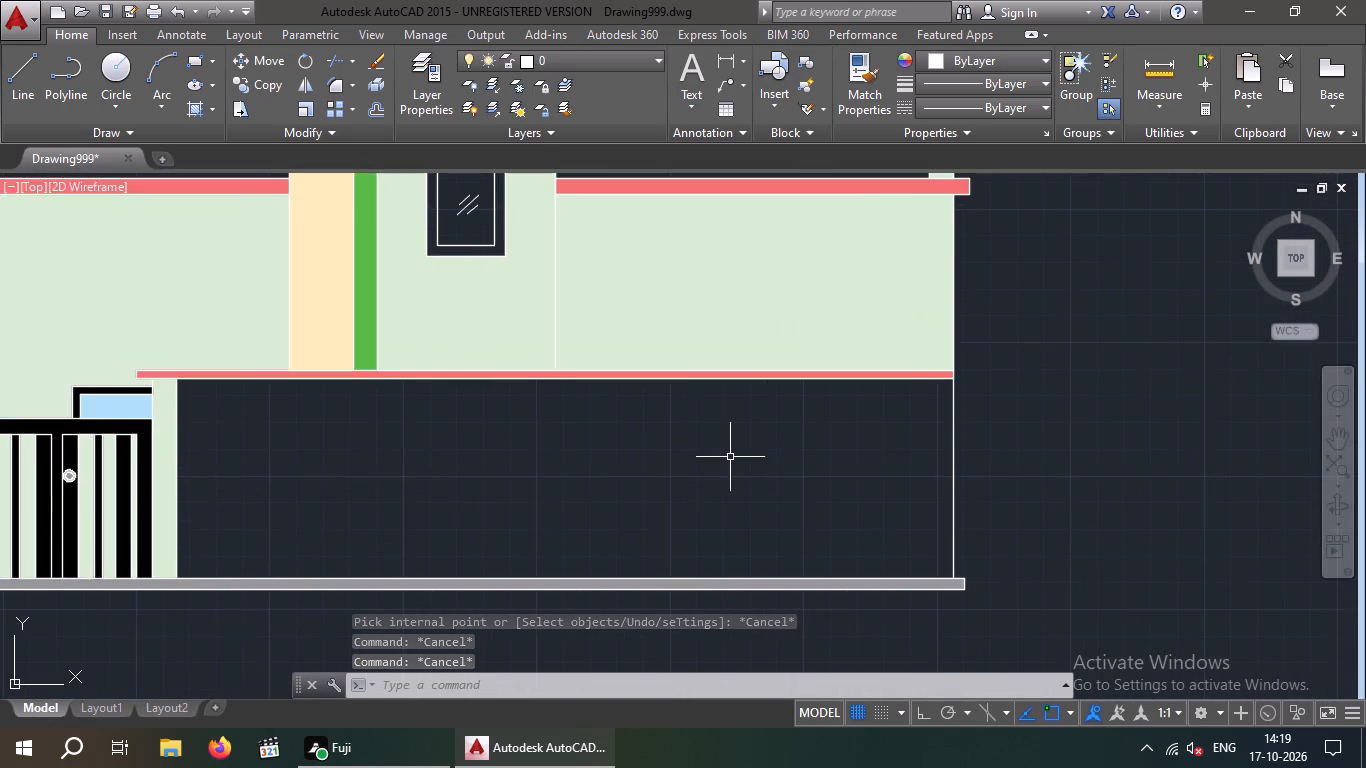
{"action": "scroll", "coordinate": [730, 457], "scroll_direction": "down", "scroll_amount": 1}
{"action": "left_click", "coordinate": [125, 60]}
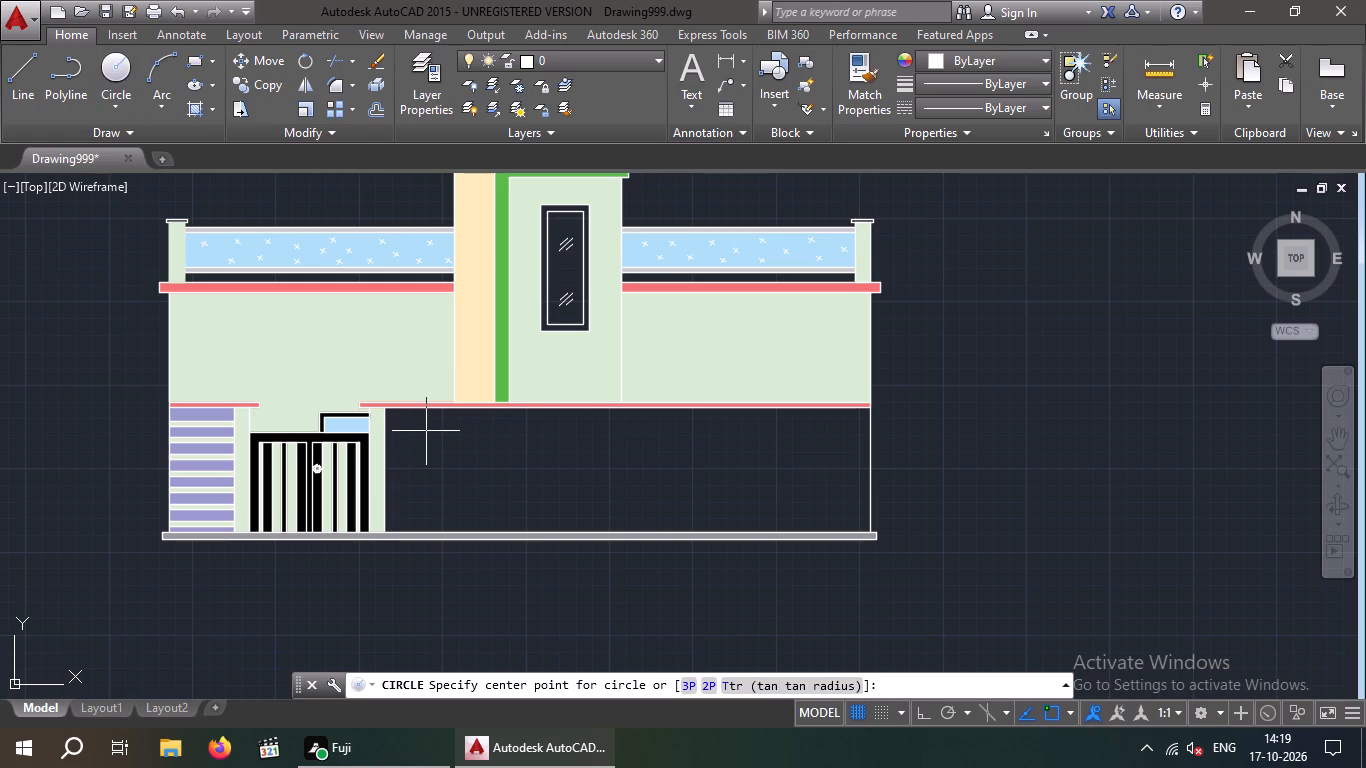
{"action": "key", "text": "Escape"}
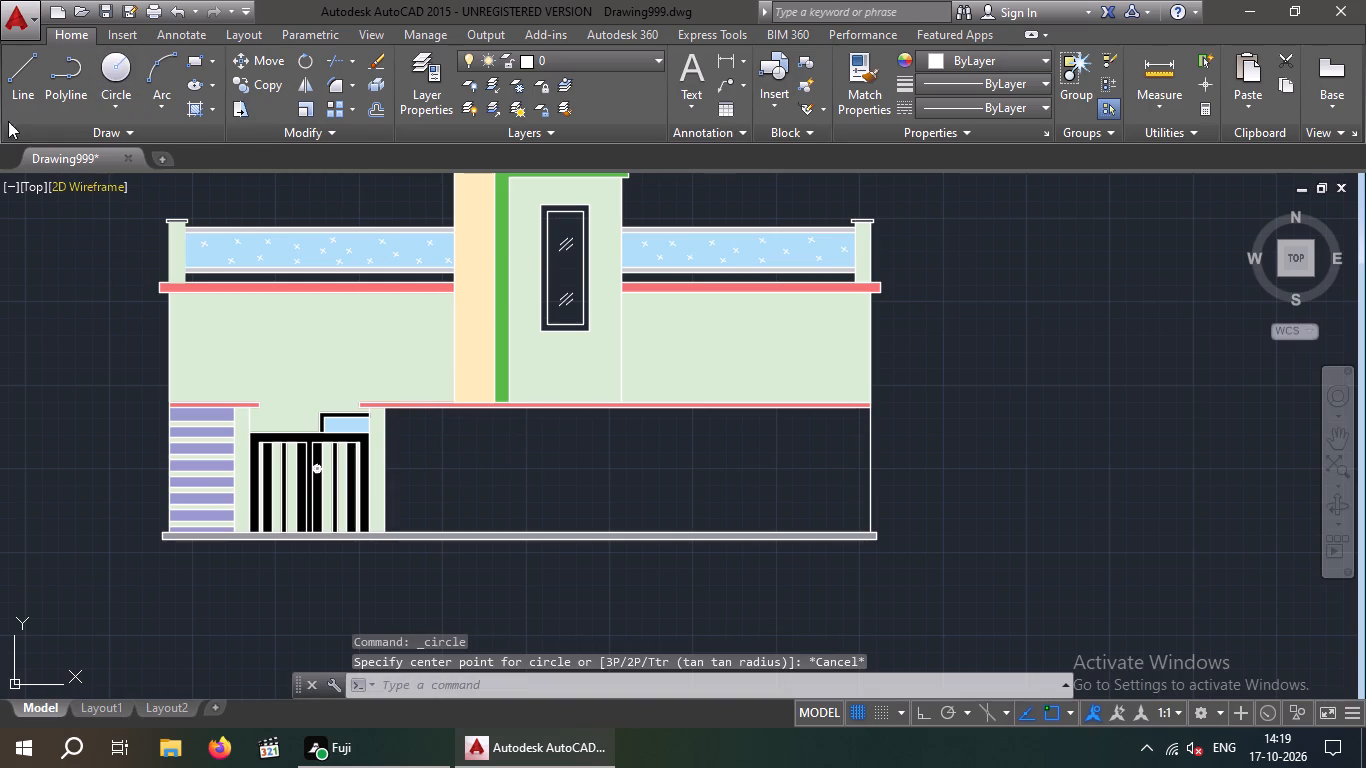
{"action": "left_click", "coordinate": [197, 59]}
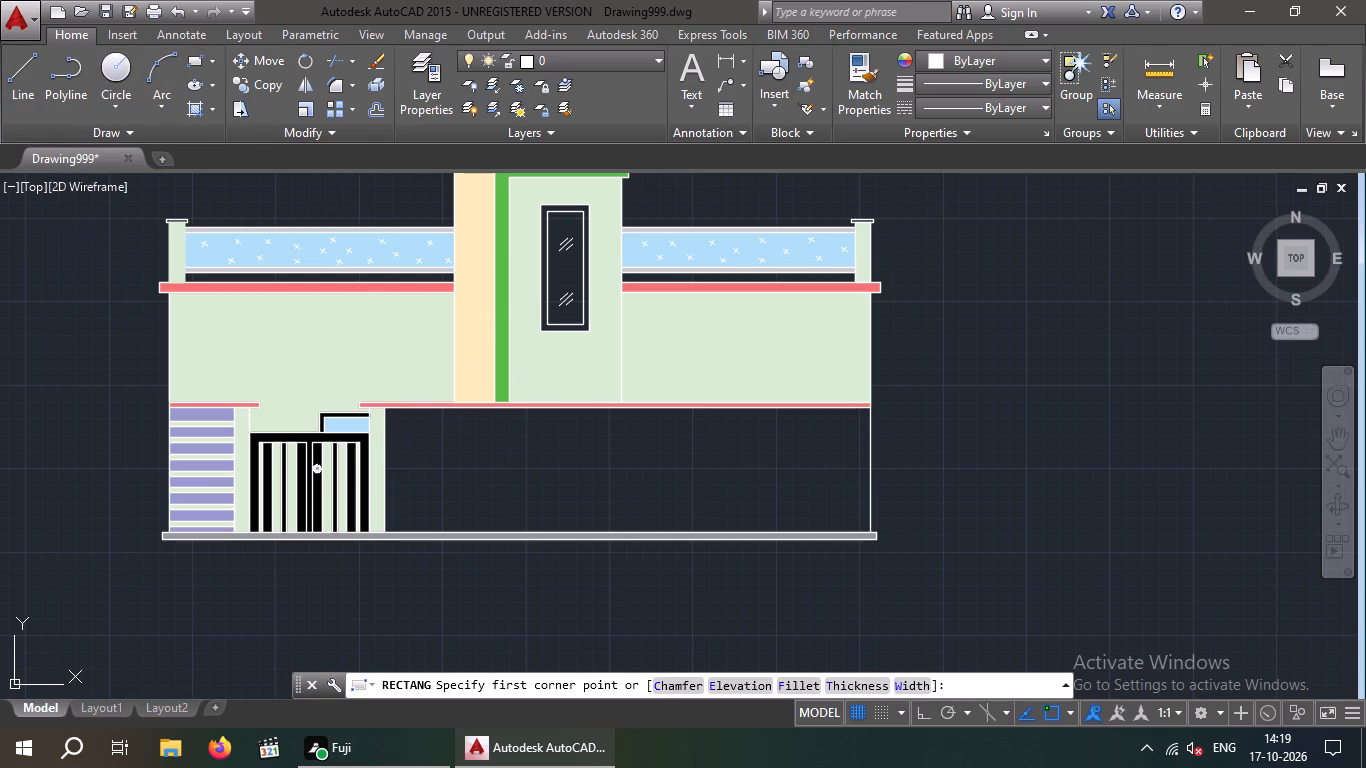
{"action": "left_click_drag", "start_coordinate": [400, 422], "coordinate": [421, 431]}
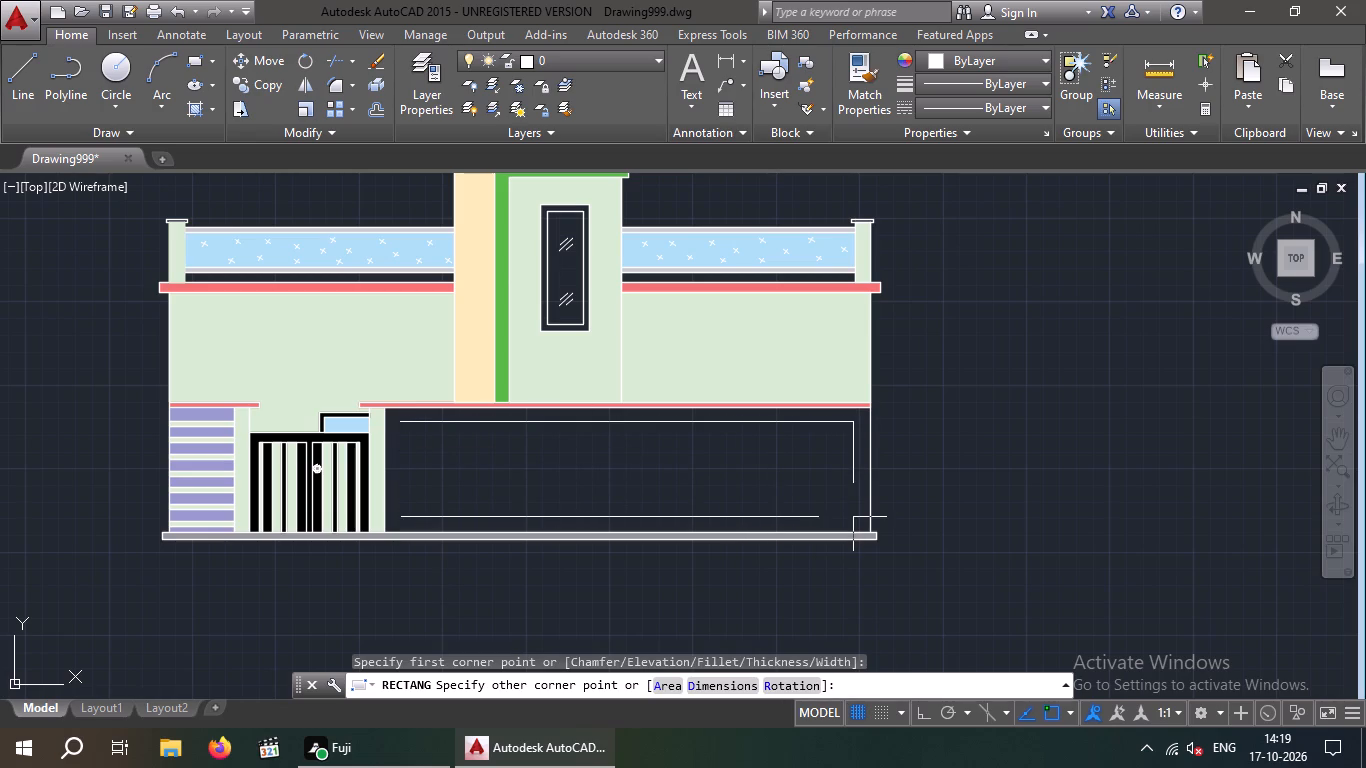
{"action": "left_click", "coordinate": [853, 517]}
{"action": "key", "text": "Escape"}
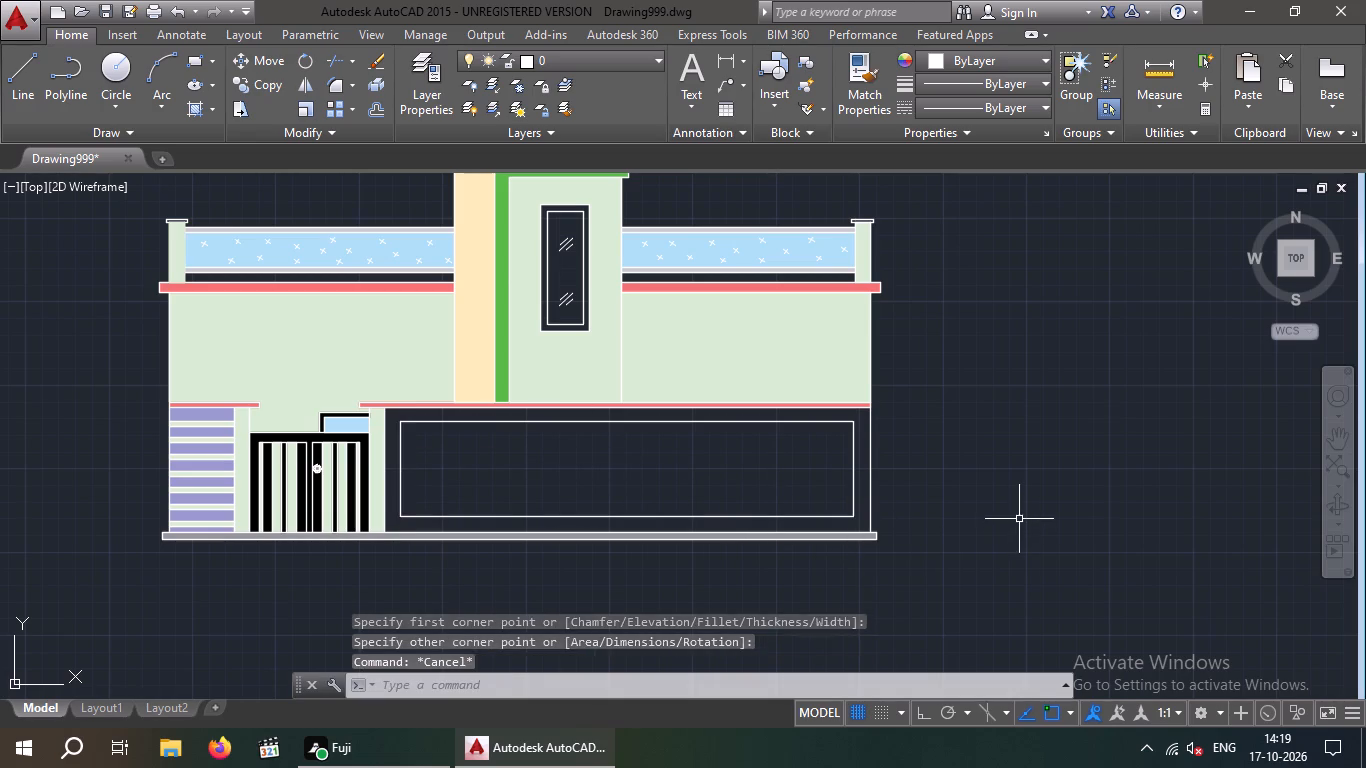
{"action": "key", "text": "Escape"}
Offset the large ground-floor rectangle inward by 3" to form a double-line frame.
{"action": "key", "text": "o"}
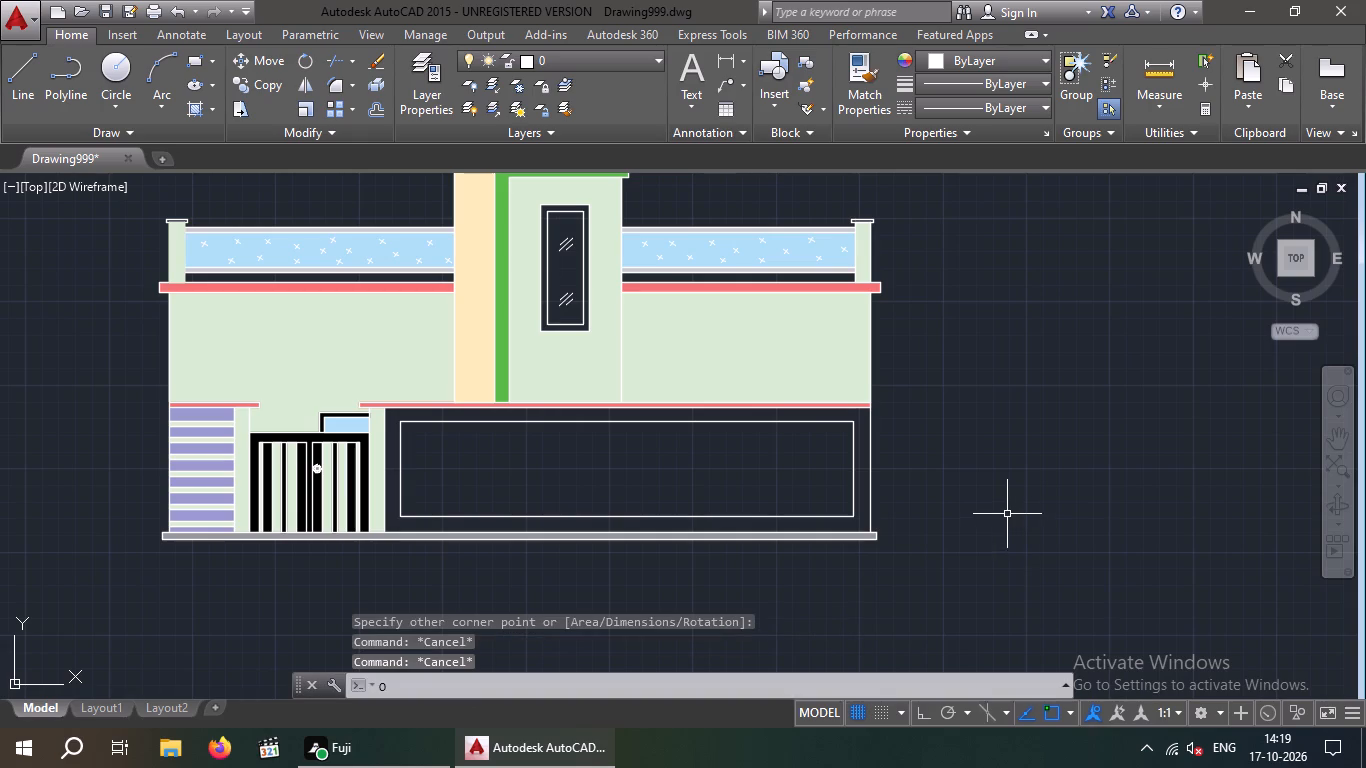
{"action": "key", "text": "Return"}
{"action": "key", "text": "3"}
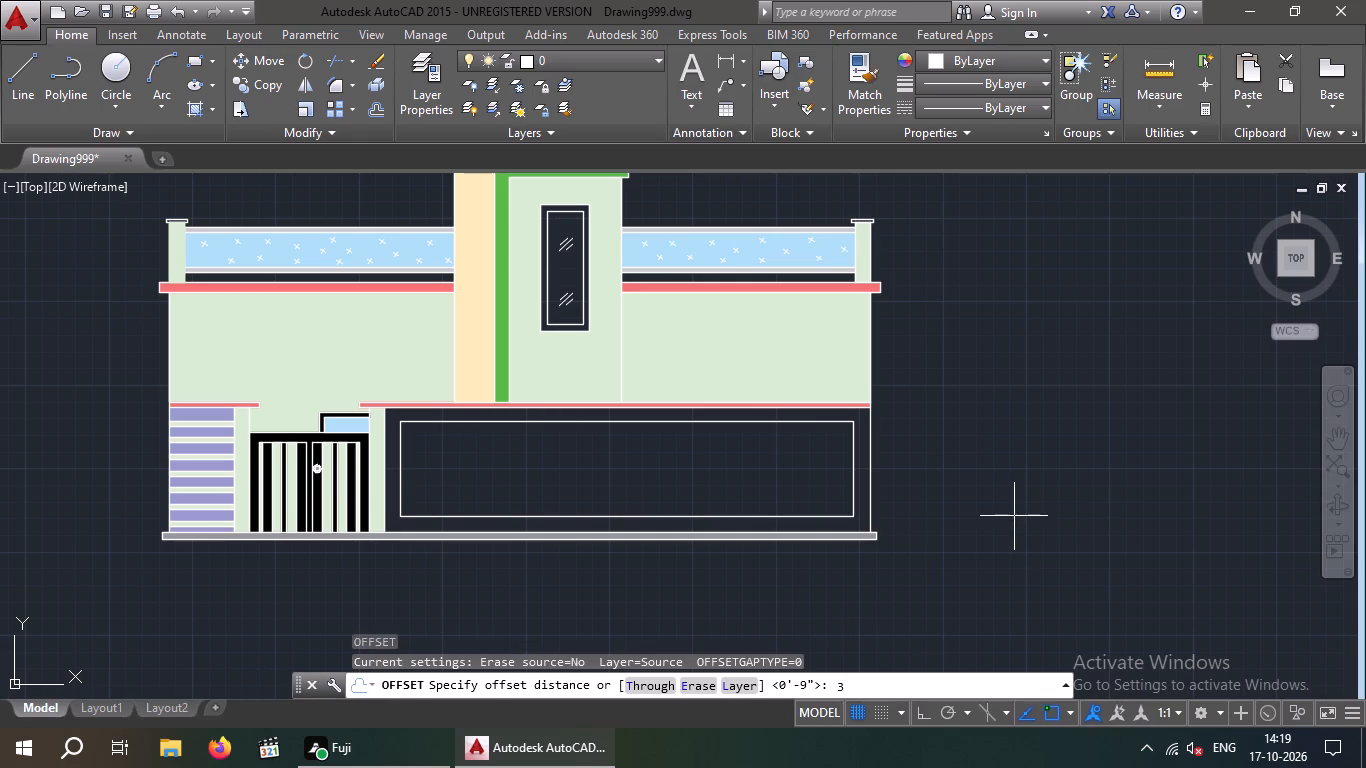
{"action": "key", "text": "shift+quotedbl"}
{"action": "key", "text": "Return"}
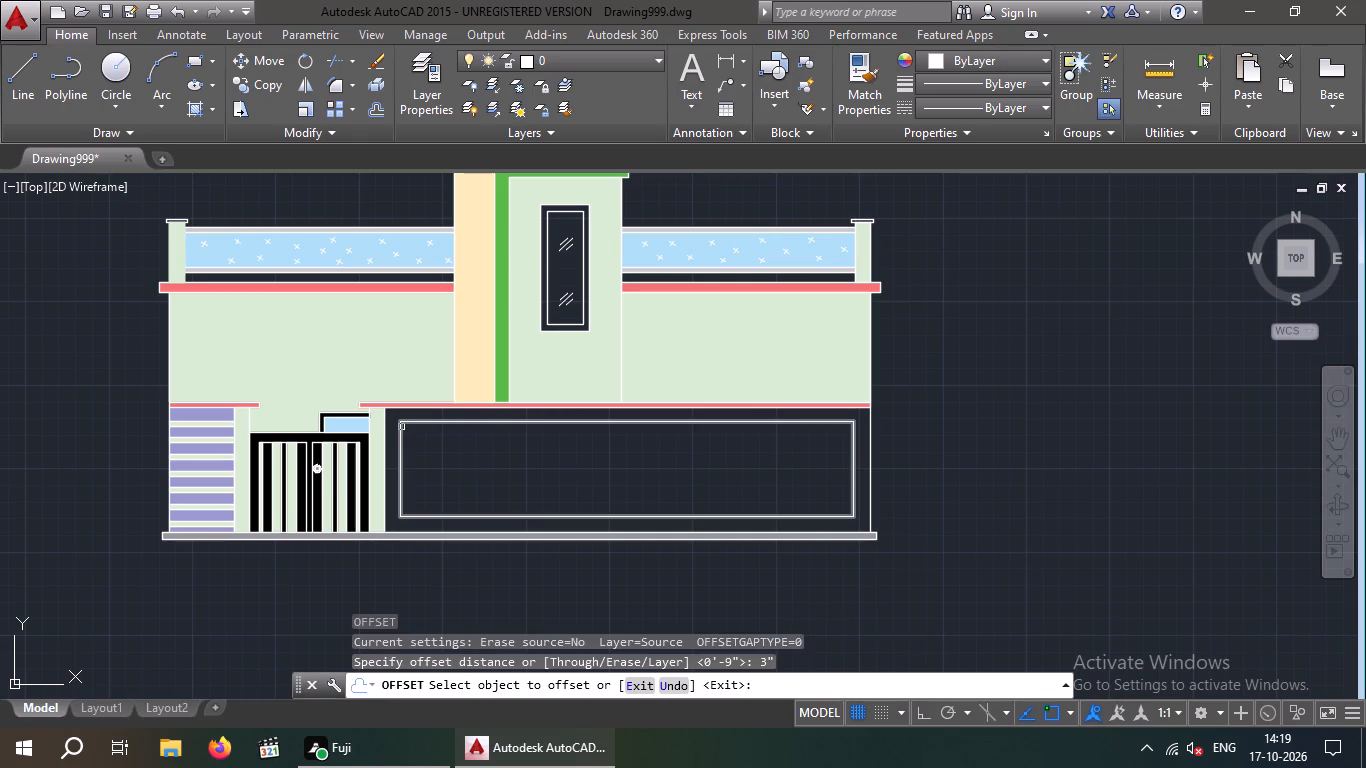
{"action": "left_click", "coordinate": [401, 427]}
{"action": "left_click", "coordinate": [425, 442]}
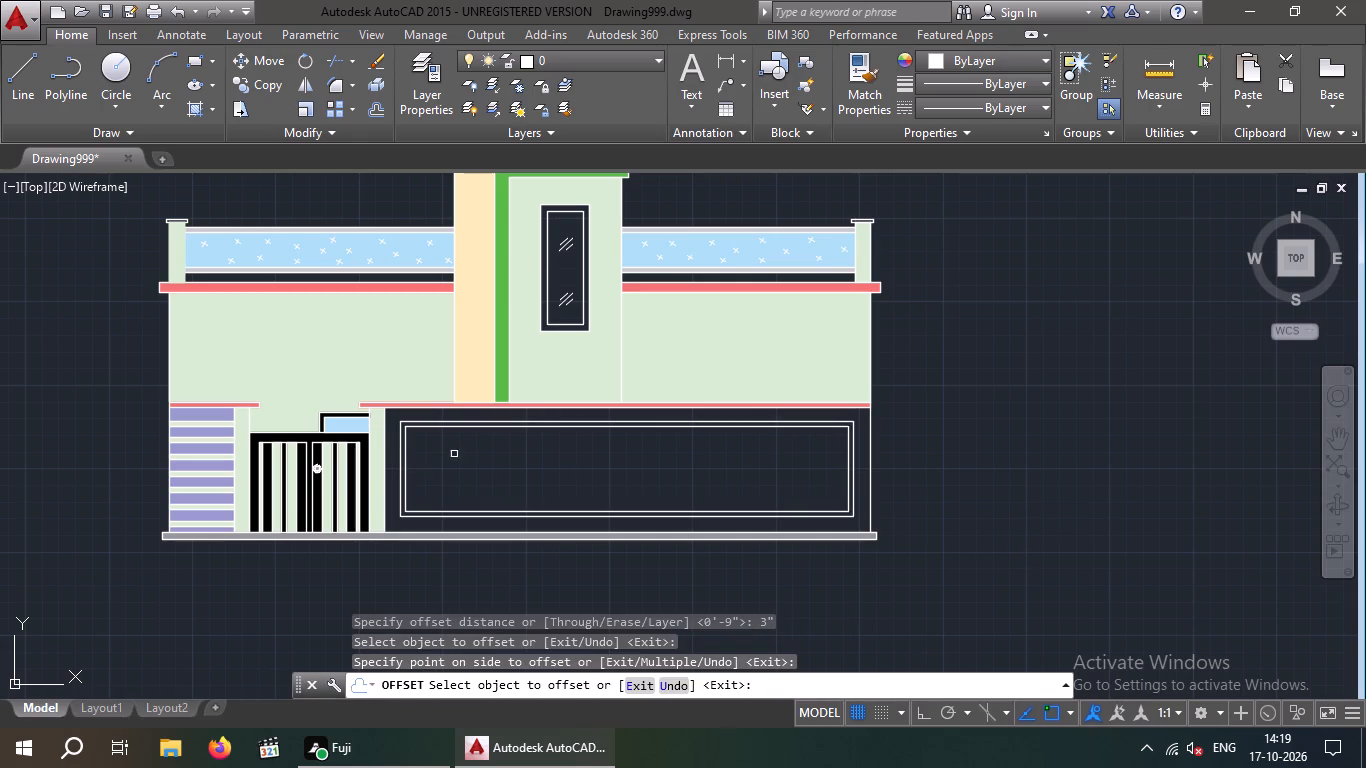
{"action": "middle_click_drag", "start_coordinate": [669, 470], "coordinate": [565, 436]}
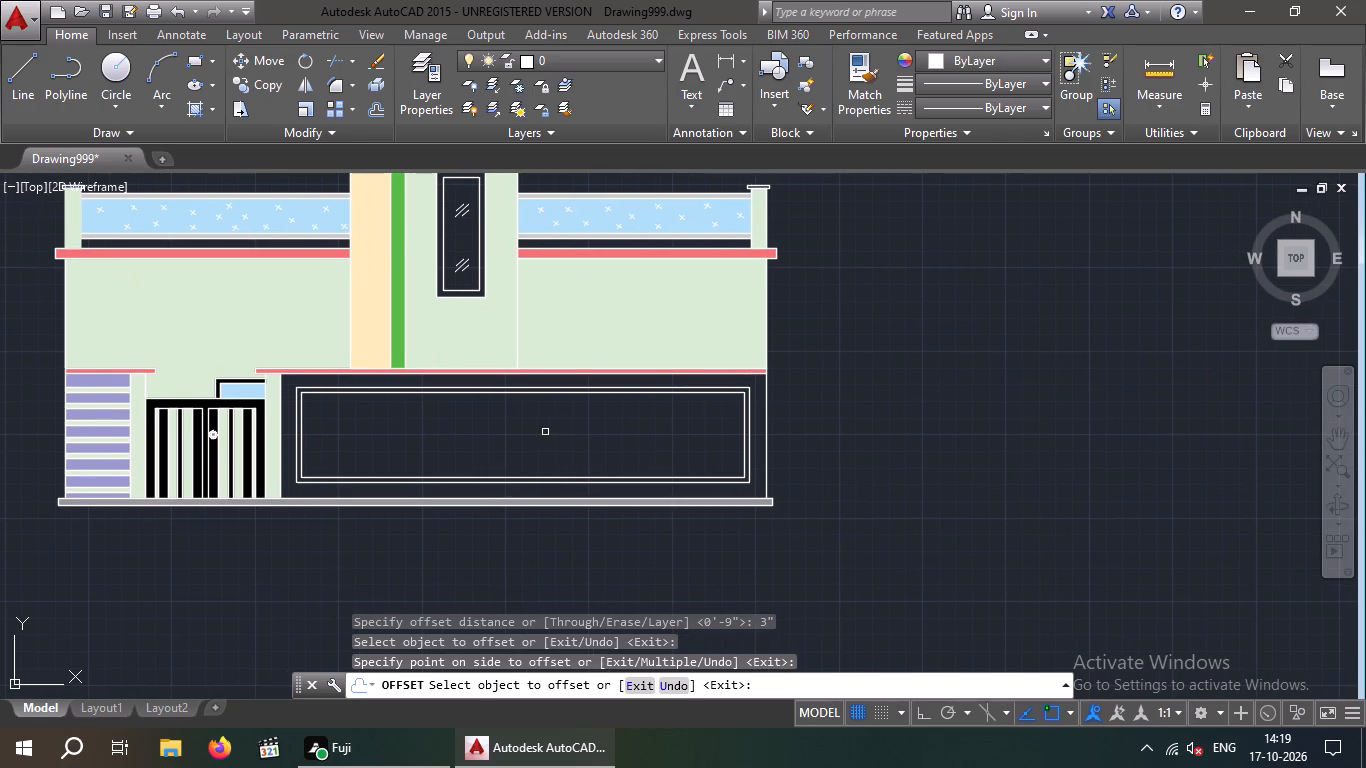
{"action": "middle_click_drag", "start_coordinate": [532, 442], "coordinate": [509, 409]}
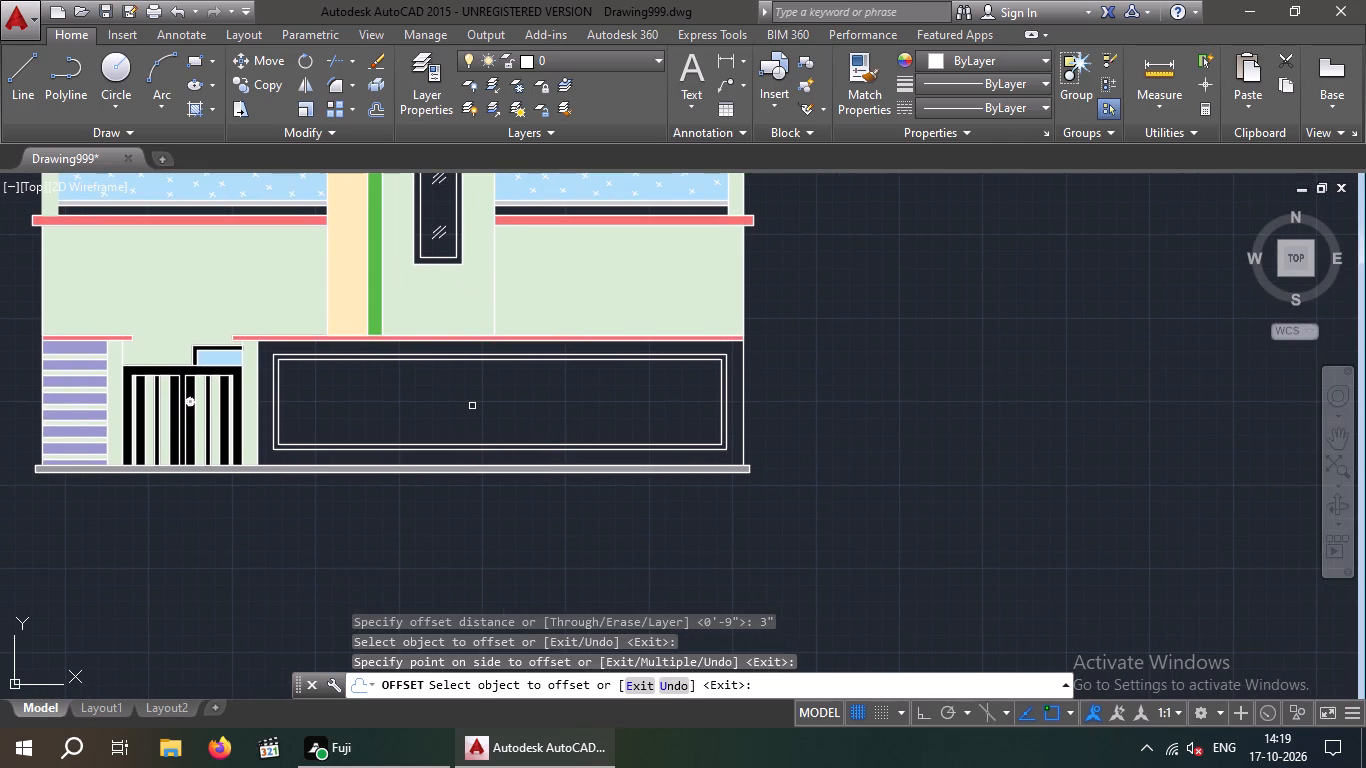
{"action": "key", "text": "Escape"}
{"action": "key", "text": "Escape"}
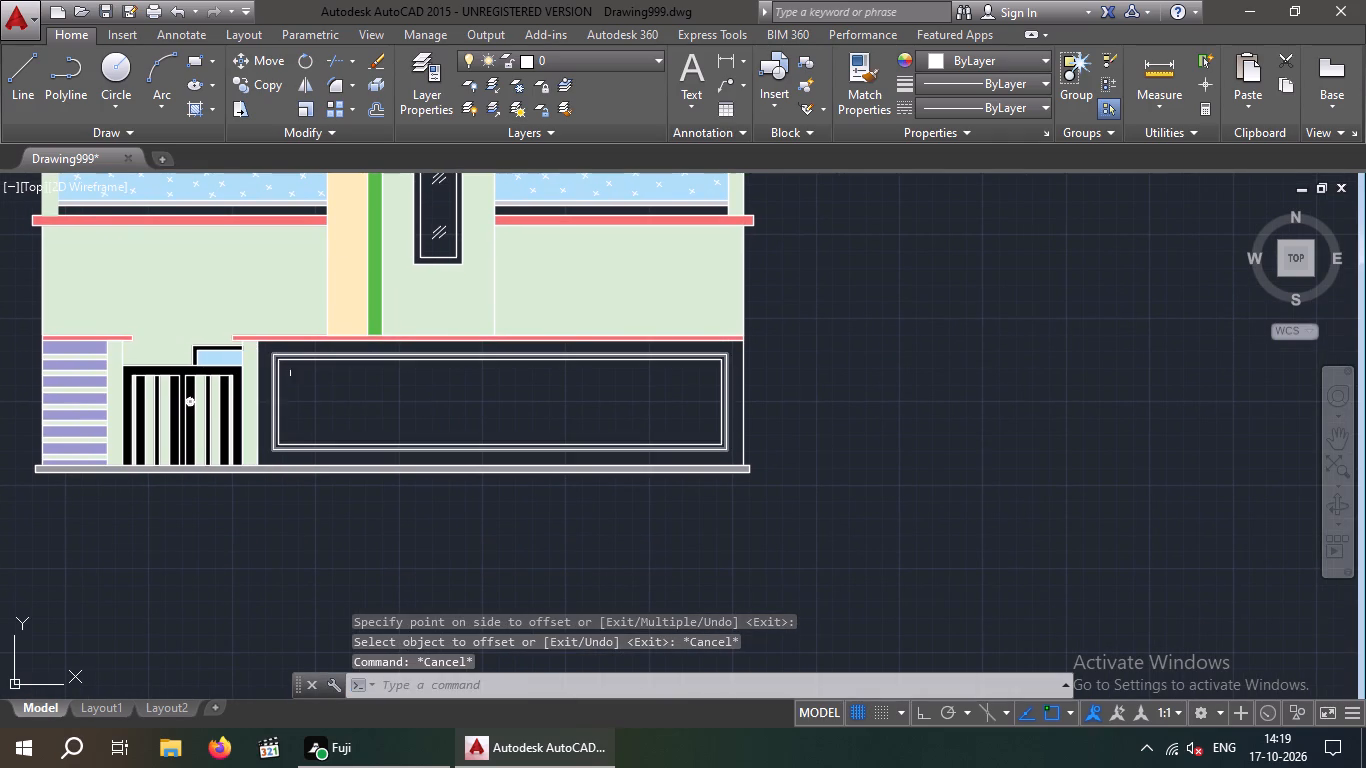
Draw three spaced circles in the door-side half of the inner frame, with radii of about 10", 1'-4" and 1'-1".
{"action": "left_click", "coordinate": [121, 71]}
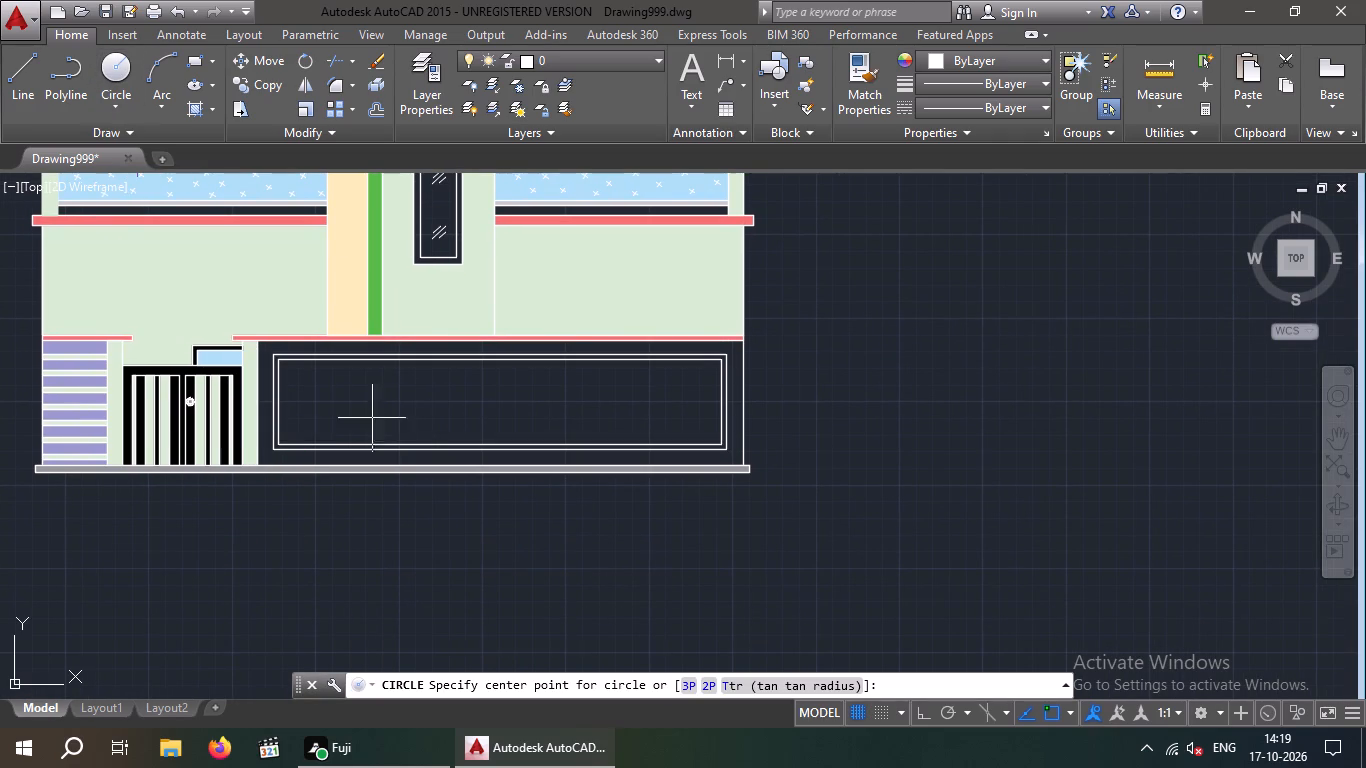
{"action": "middle_click_drag", "start_coordinate": [350, 405], "coordinate": [364, 380]}
{"action": "scroll", "coordinate": [351, 391], "scroll_direction": "up", "scroll_amount": 1}
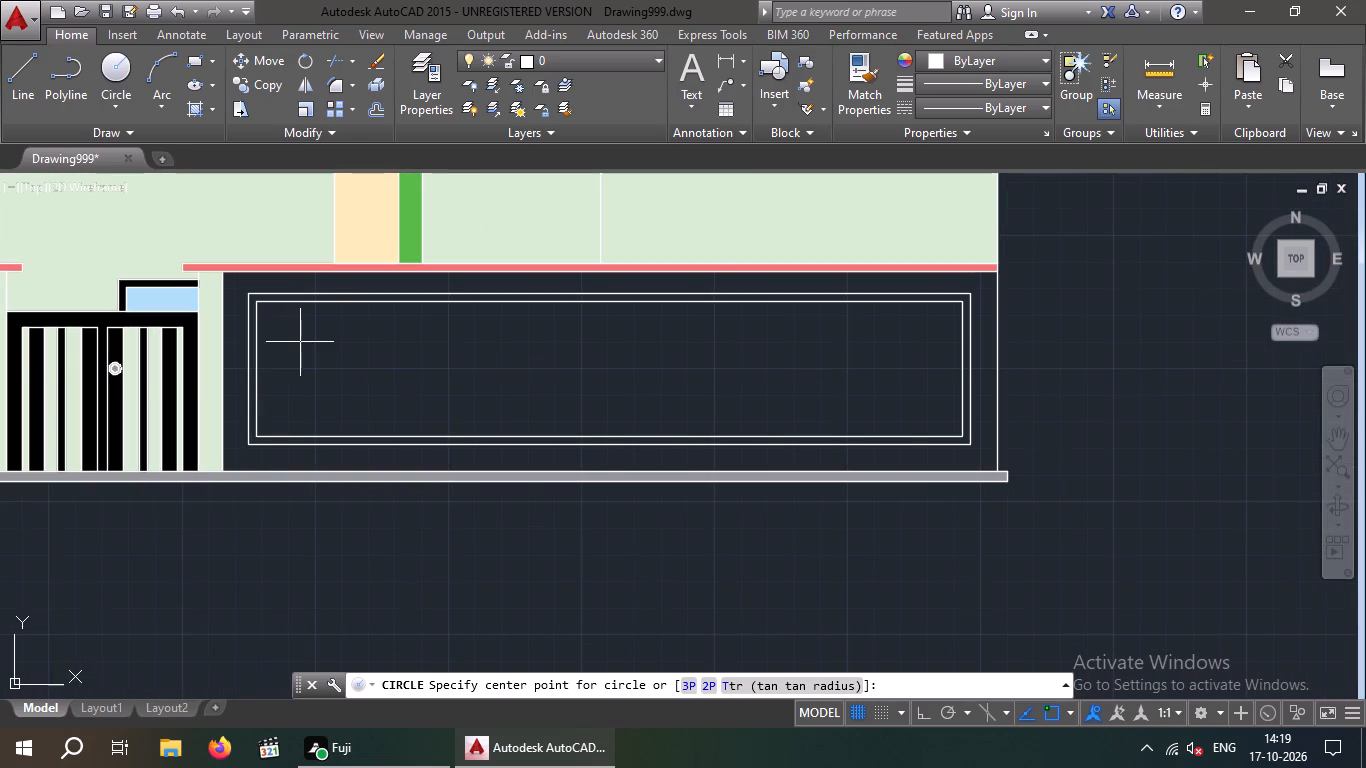
{"action": "left_click", "coordinate": [300, 342]}
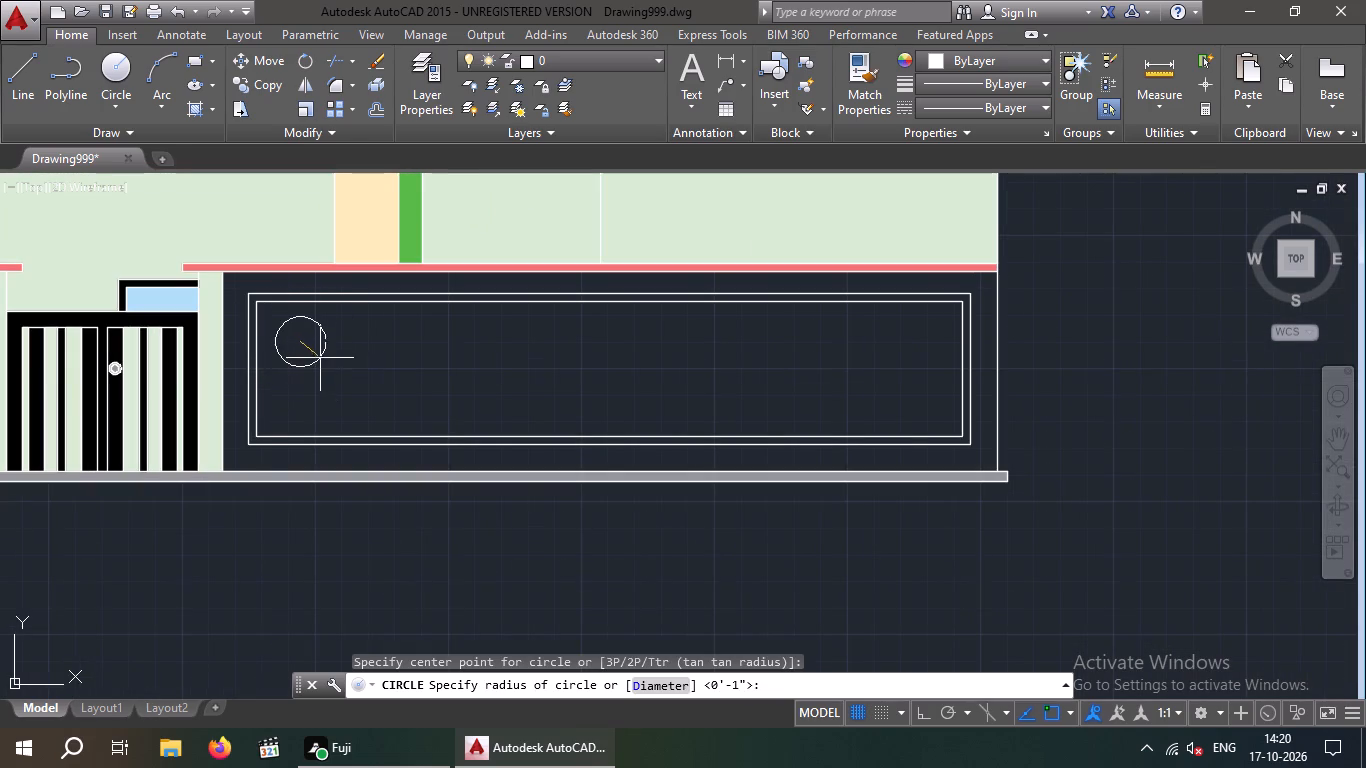
{"action": "left_click", "coordinate": [320, 359]}
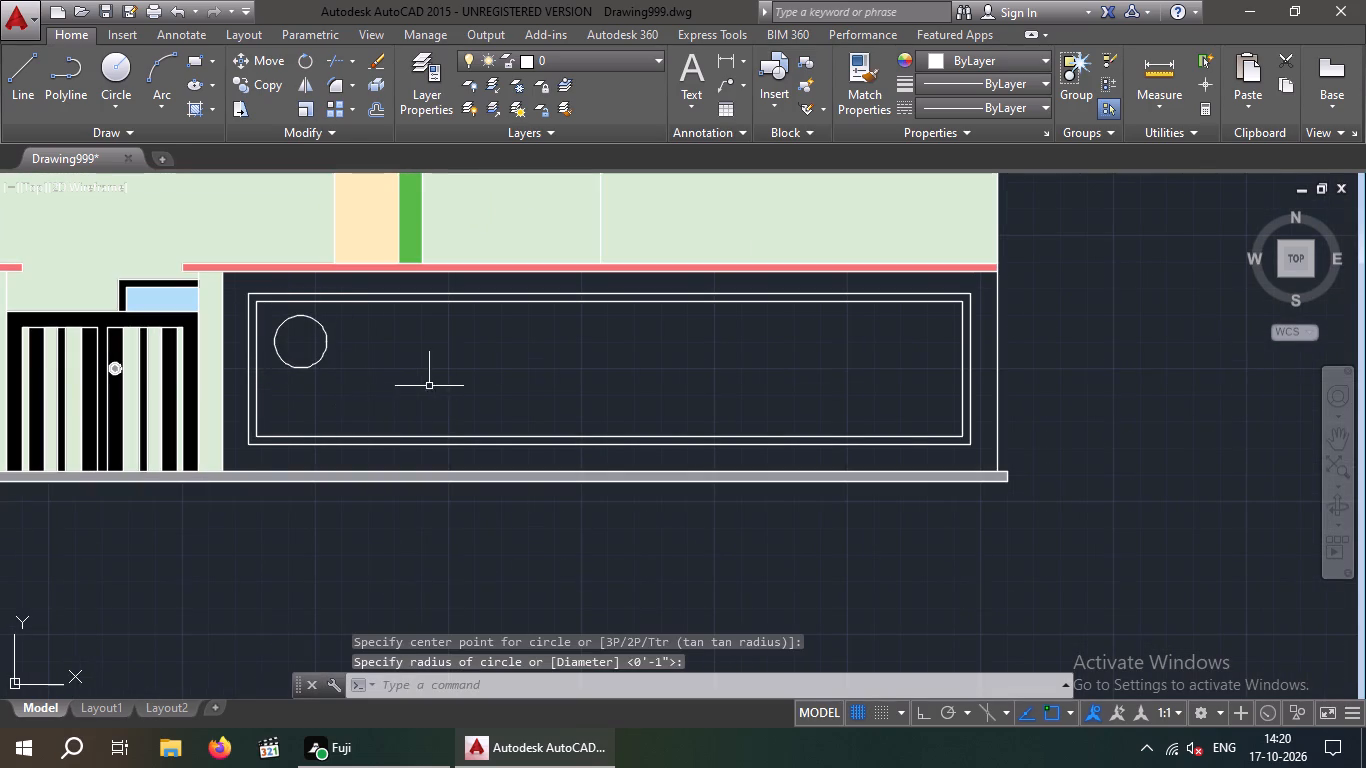
{"action": "key", "text": "space"}
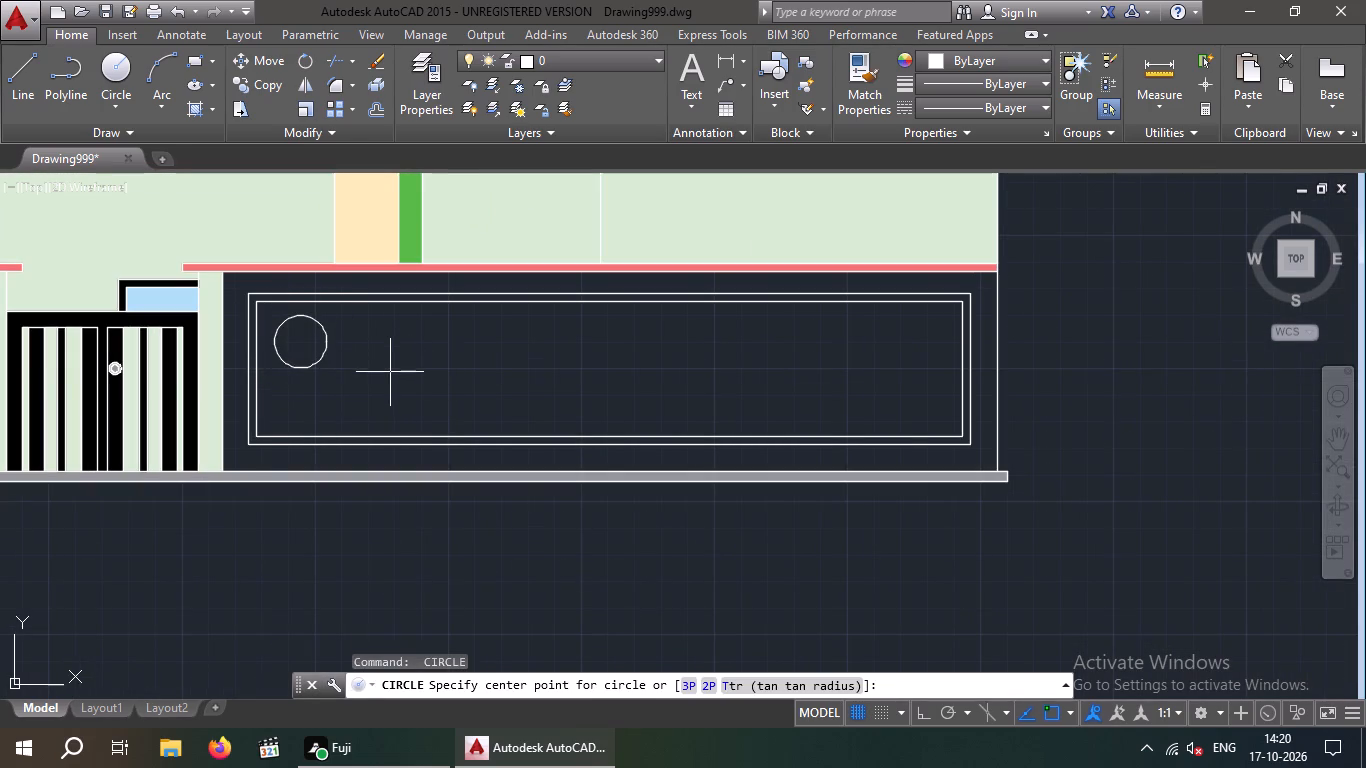
{"action": "left_click", "coordinate": [406, 378]}
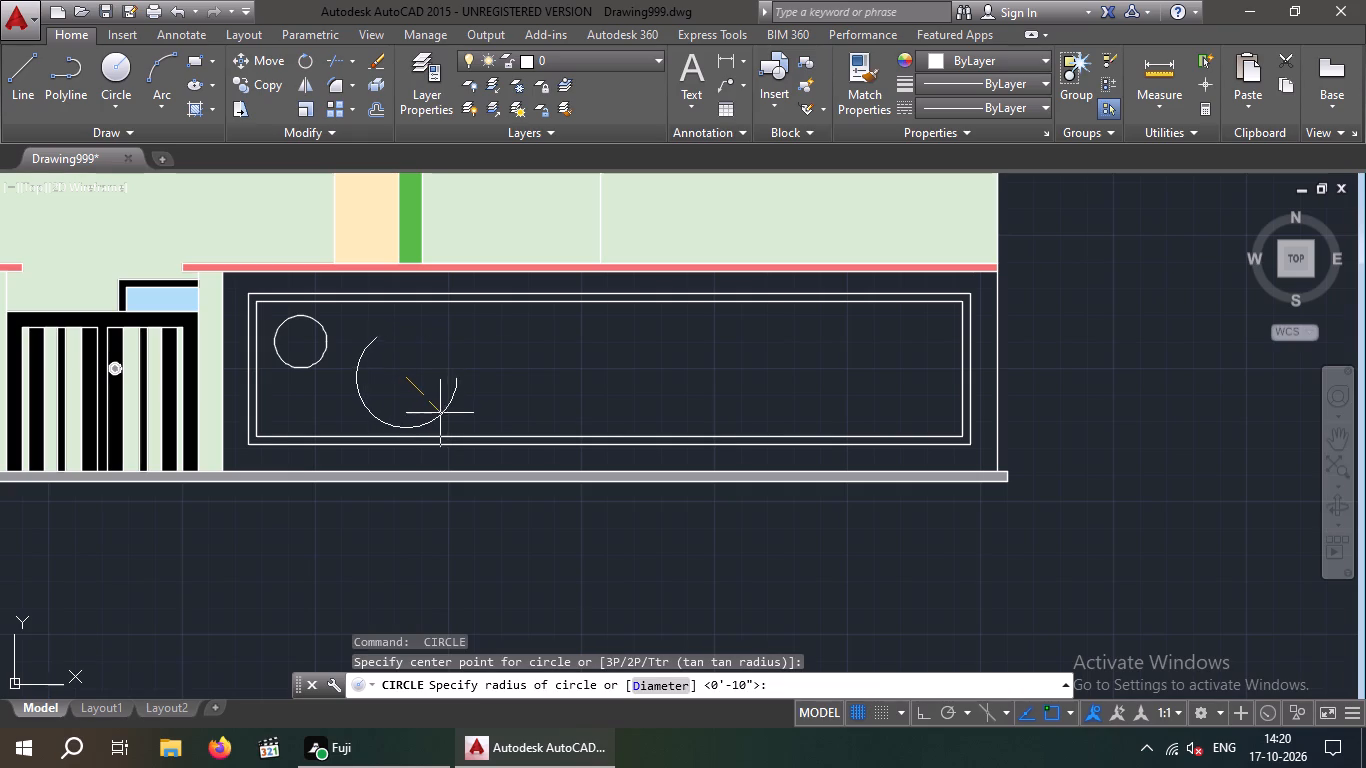
{"action": "left_click", "coordinate": [435, 410]}
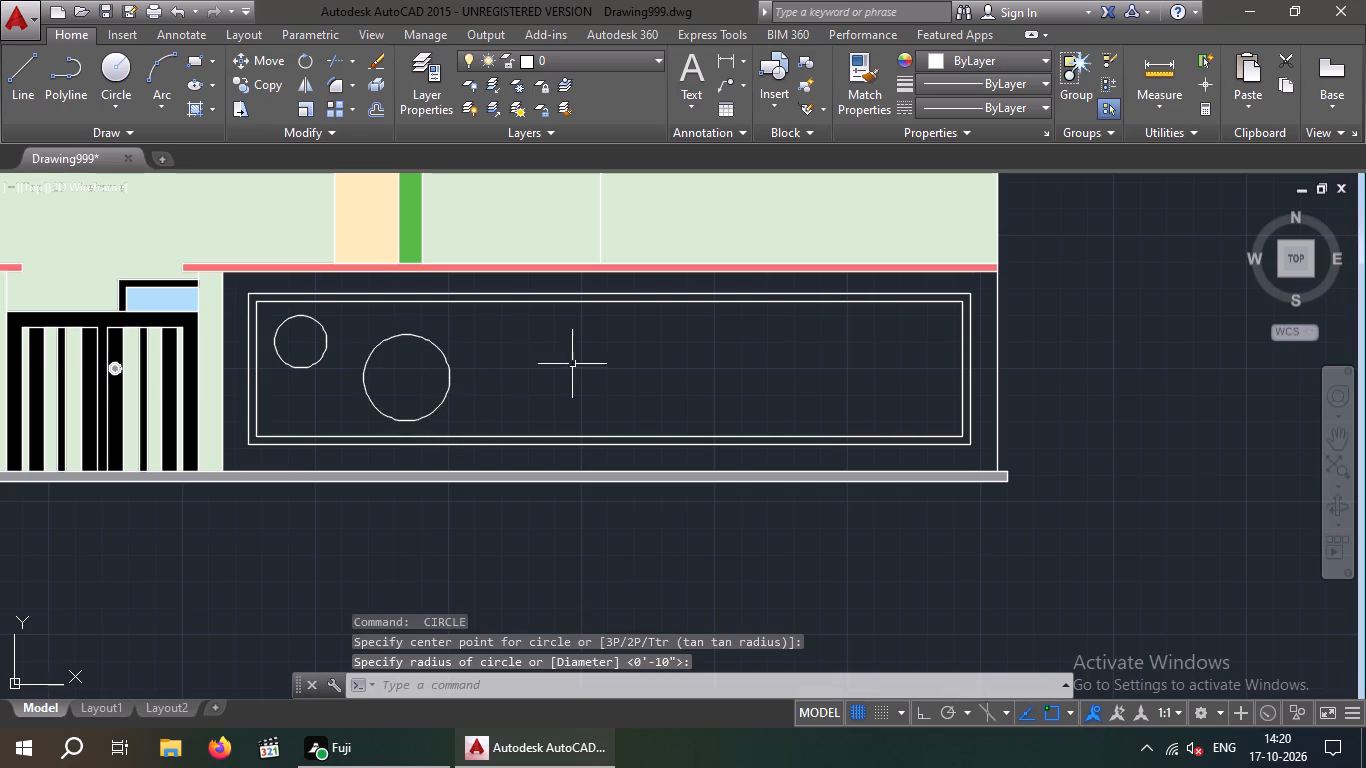
{"action": "key", "text": "space"}
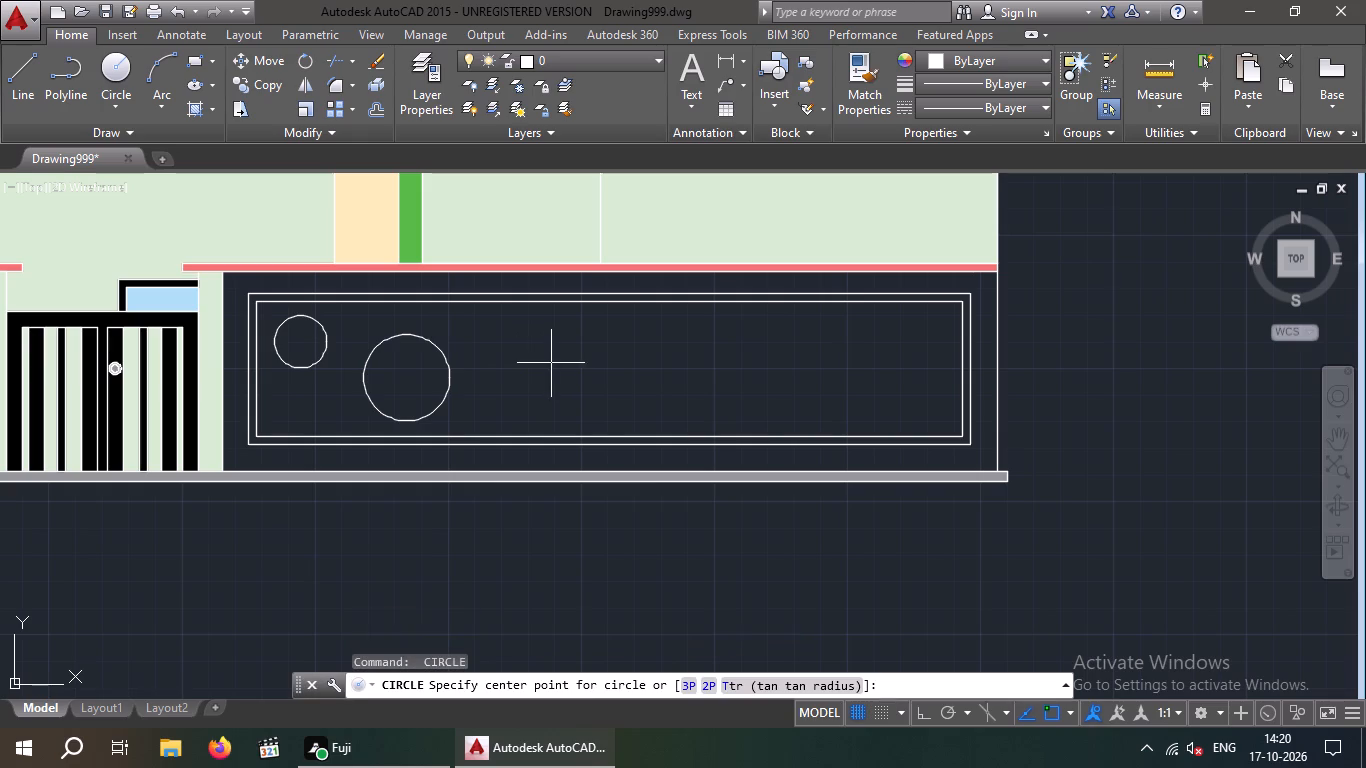
{"action": "left_click", "coordinate": [532, 347]}
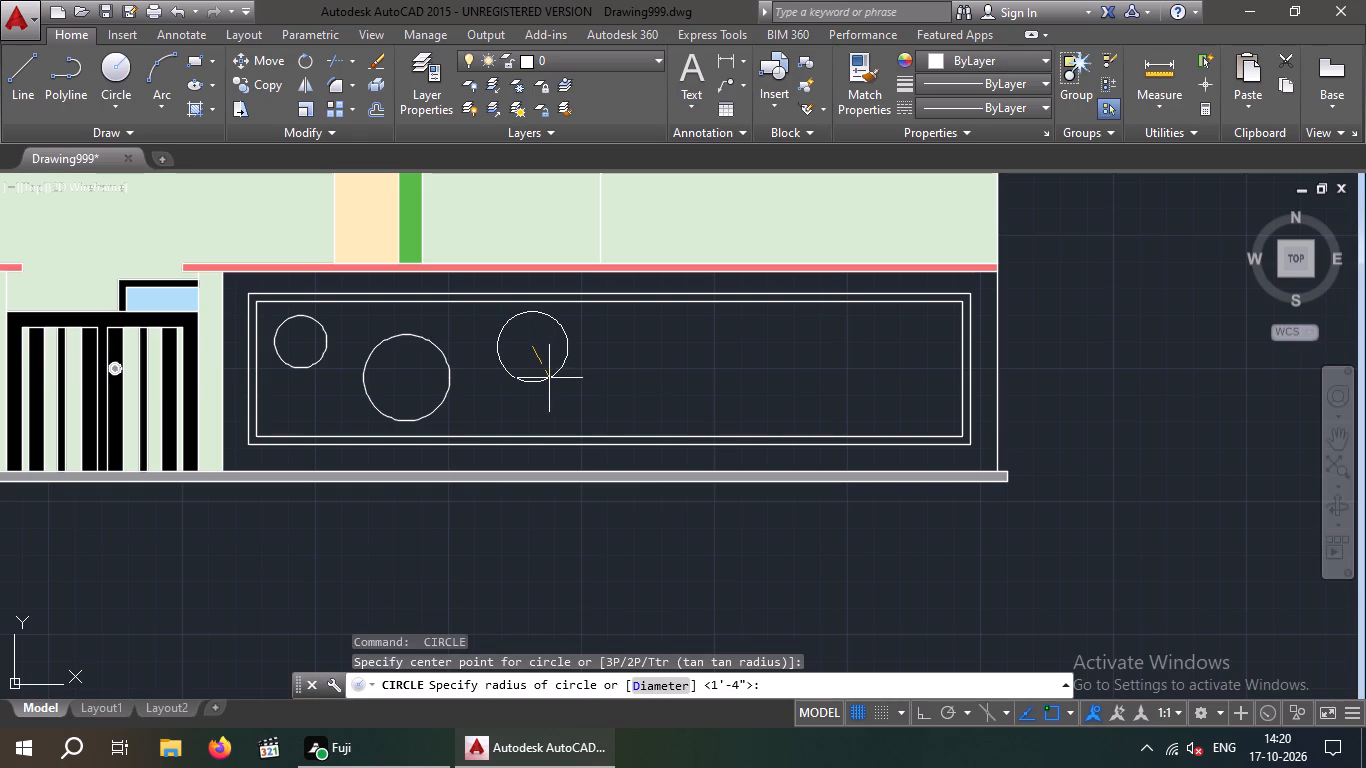
{"action": "left_click", "coordinate": [549, 378]}
Continue the row towards the frame's far end with three more circles of about 1'-8", 9" and 1'-6" radius.
{"action": "key", "text": "space"}
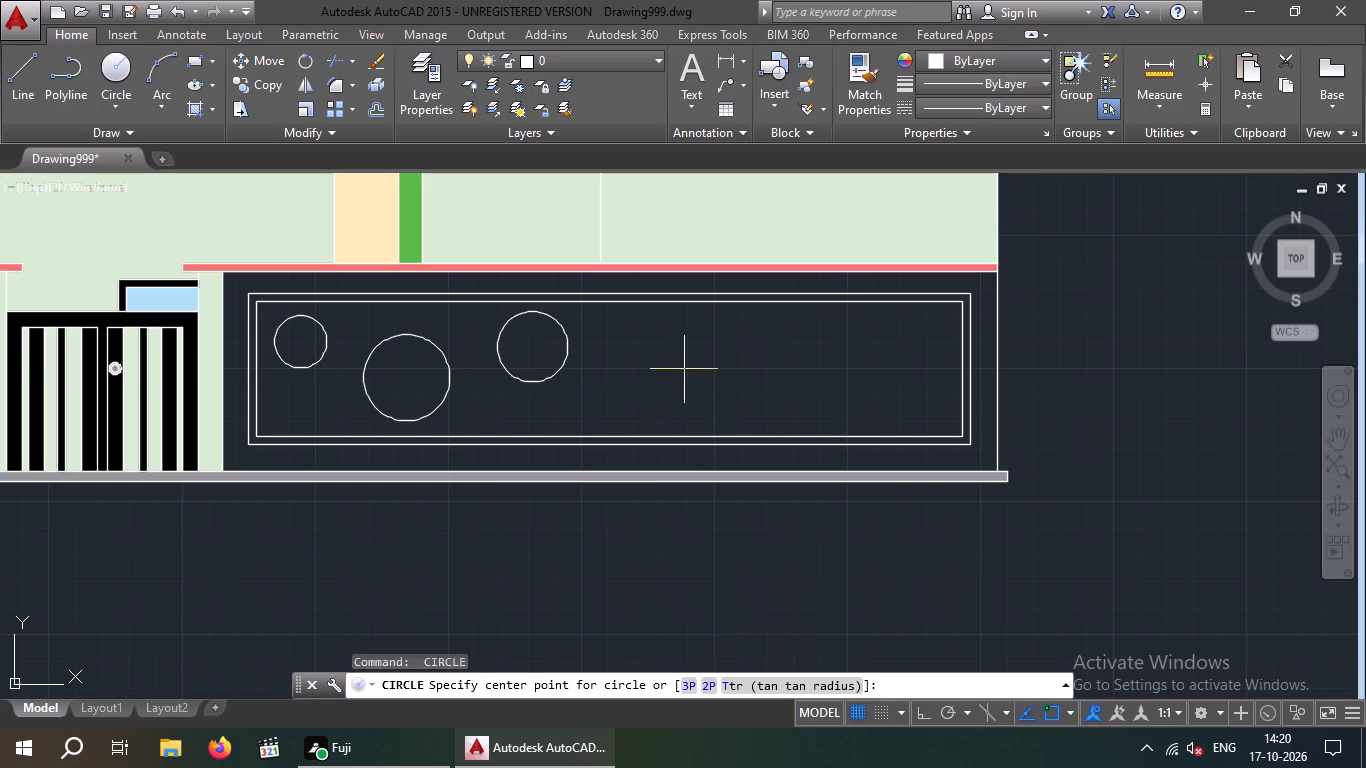
{"action": "left_click", "coordinate": [672, 372]}
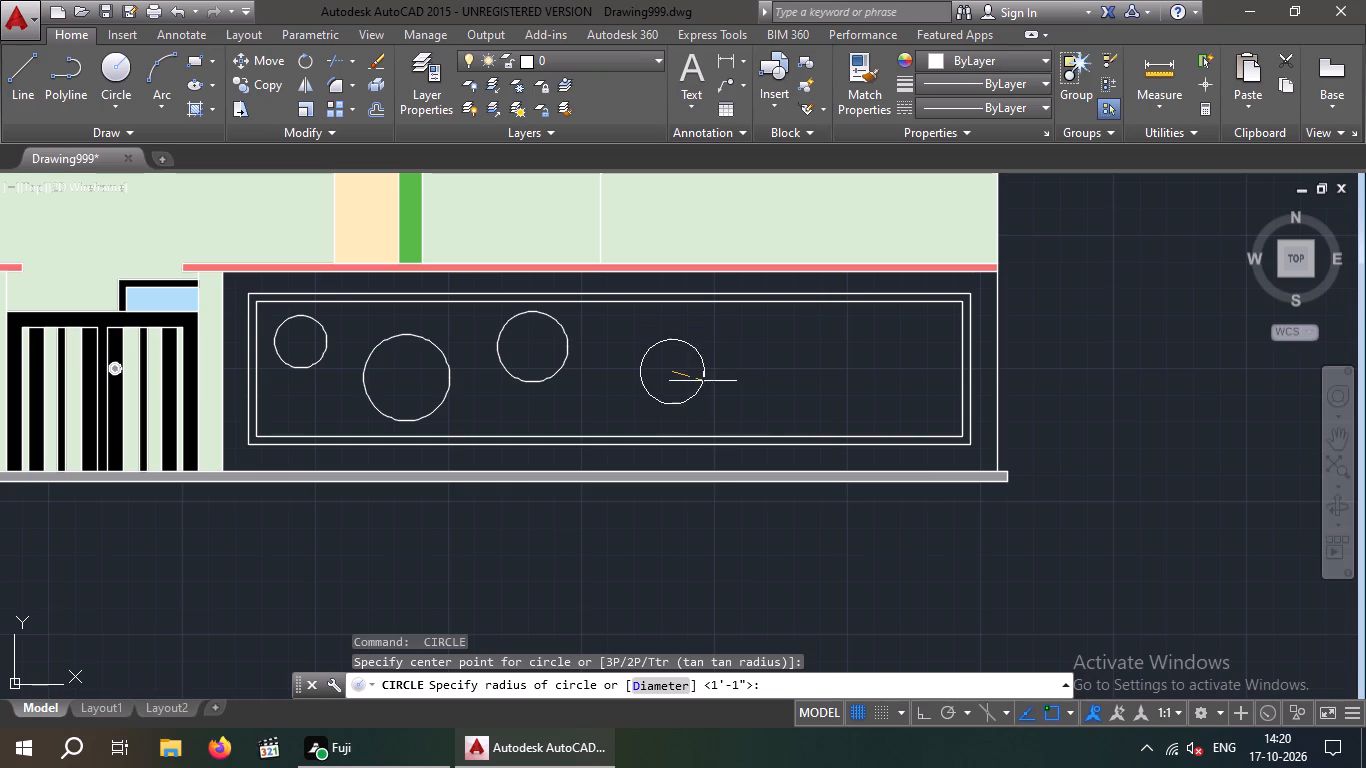
{"action": "left_click", "coordinate": [722, 387]}
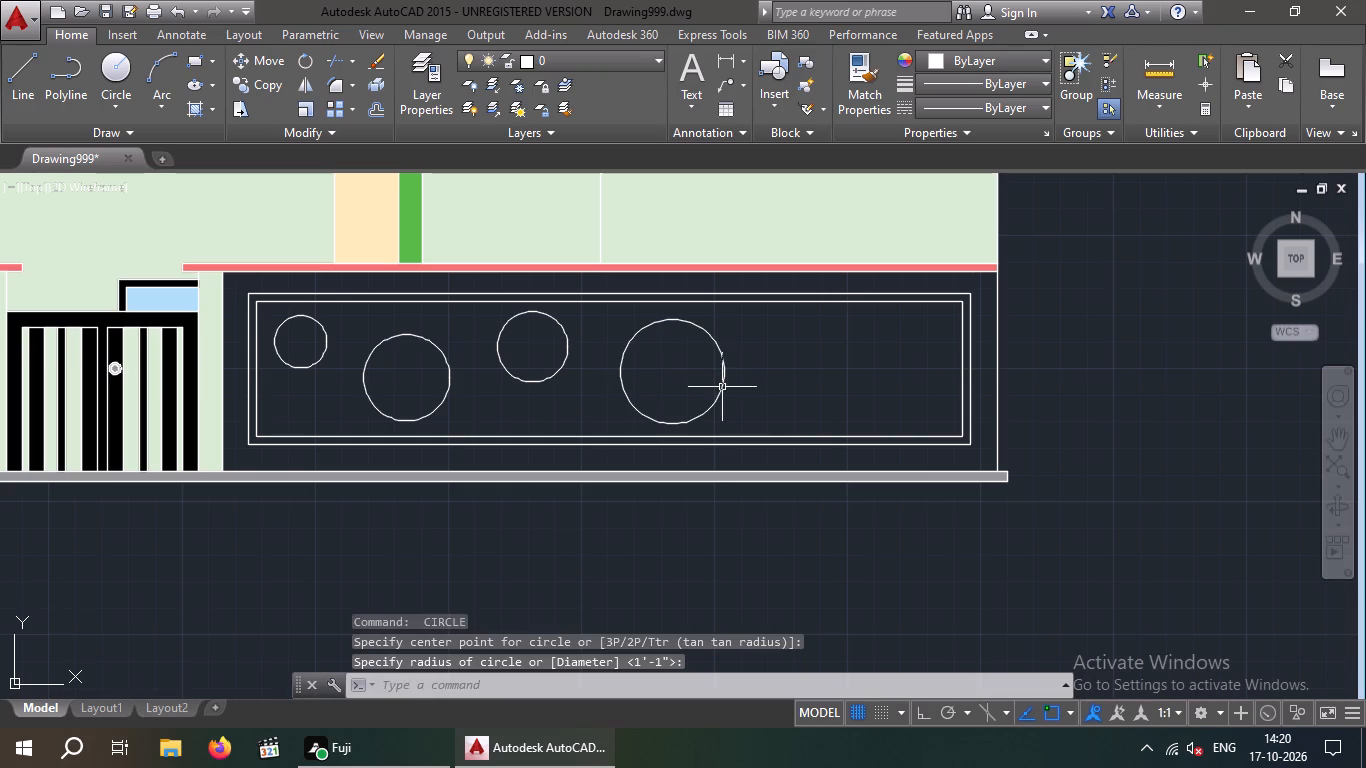
{"action": "key", "text": "space"}
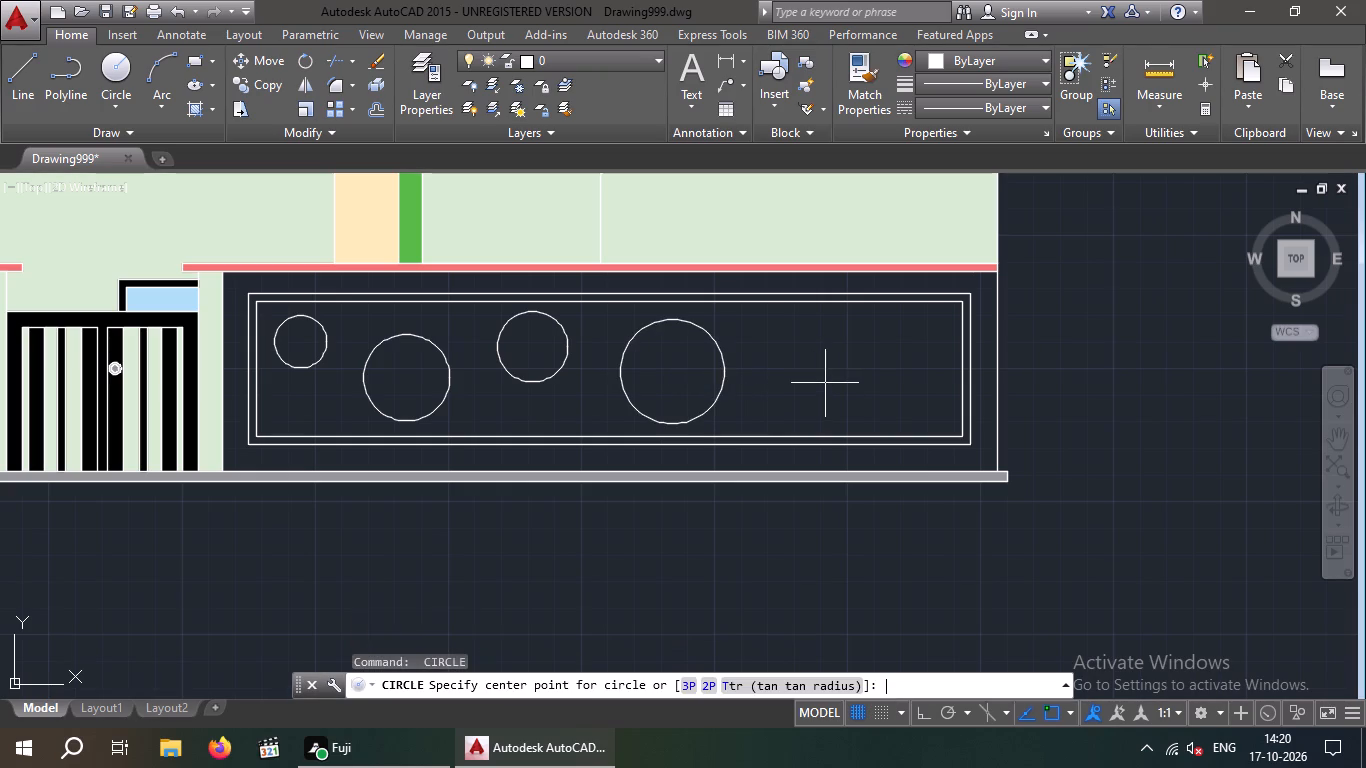
{"action": "left_click", "coordinate": [802, 380]}
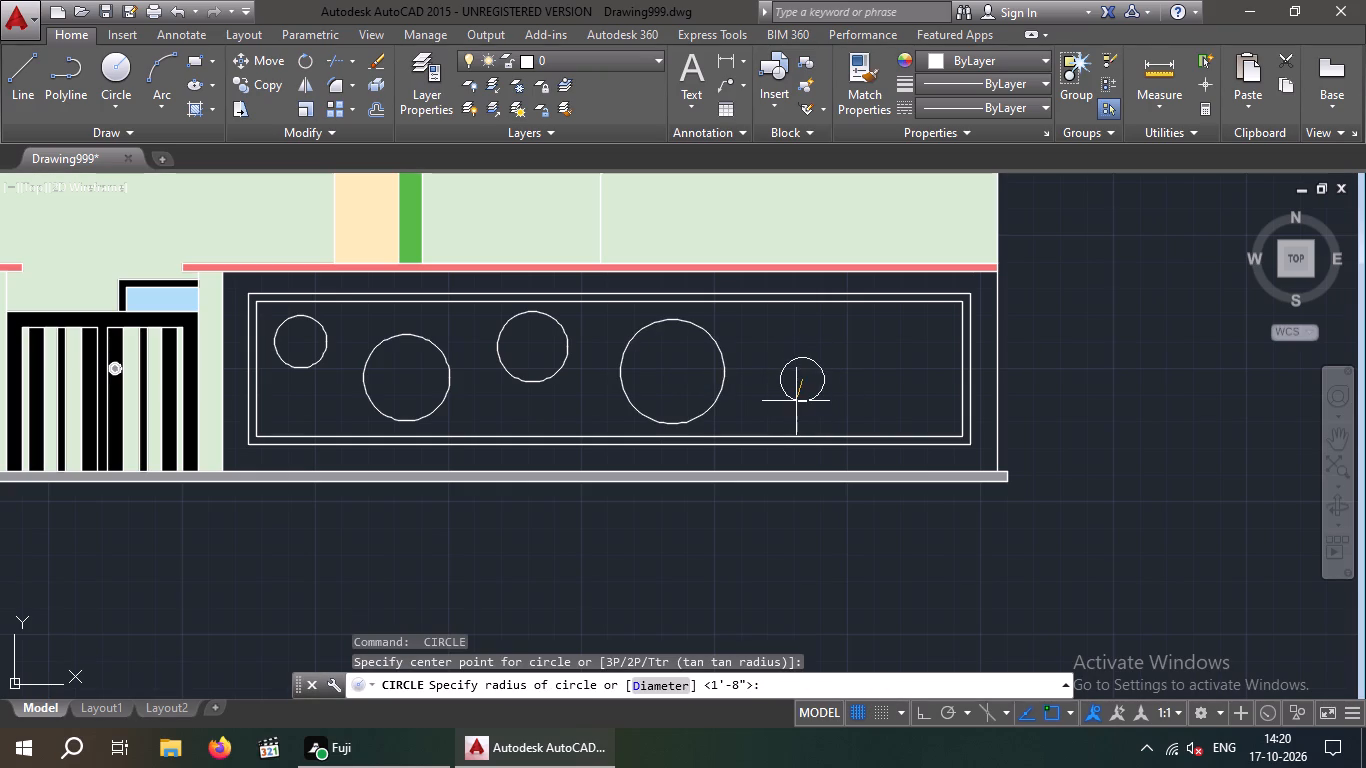
{"action": "left_click", "coordinate": [803, 404]}
{"action": "key", "text": "space"}
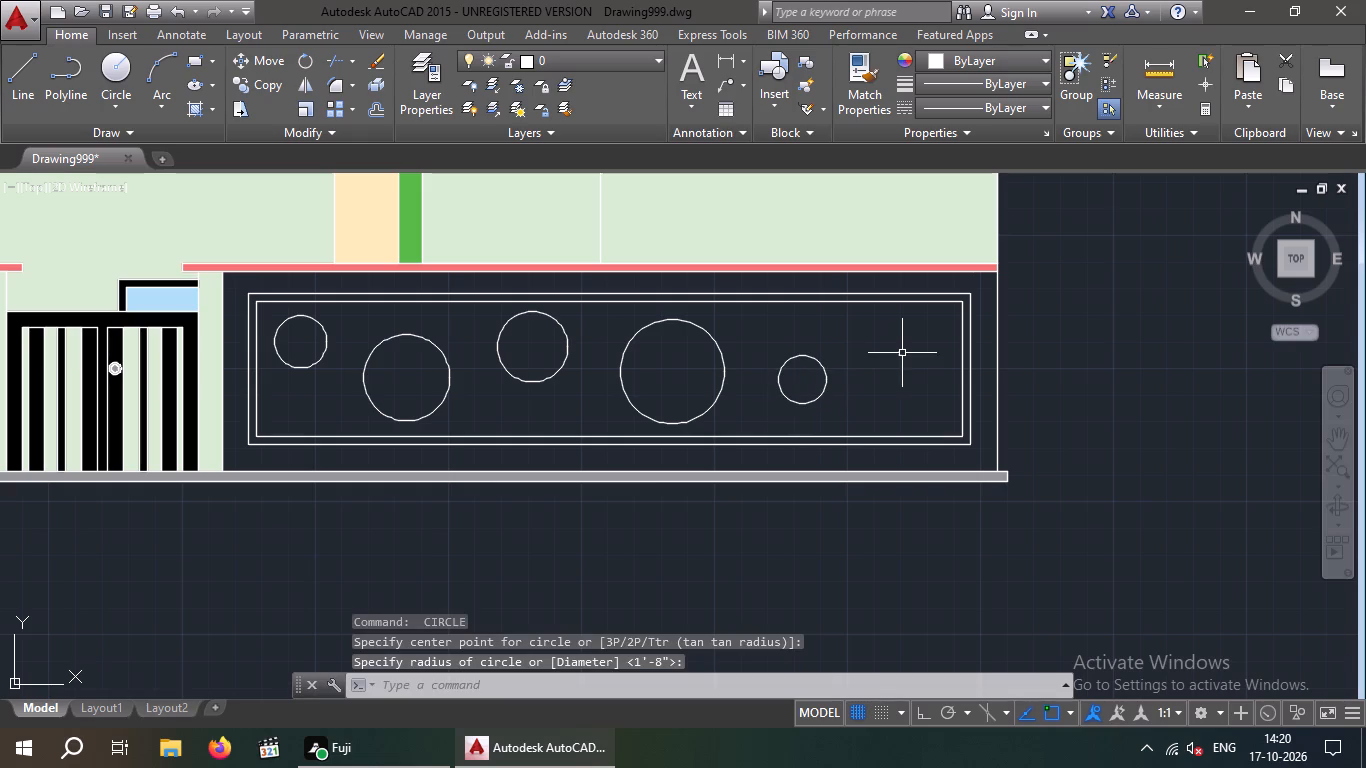
{"action": "left_click", "coordinate": [897, 367]}
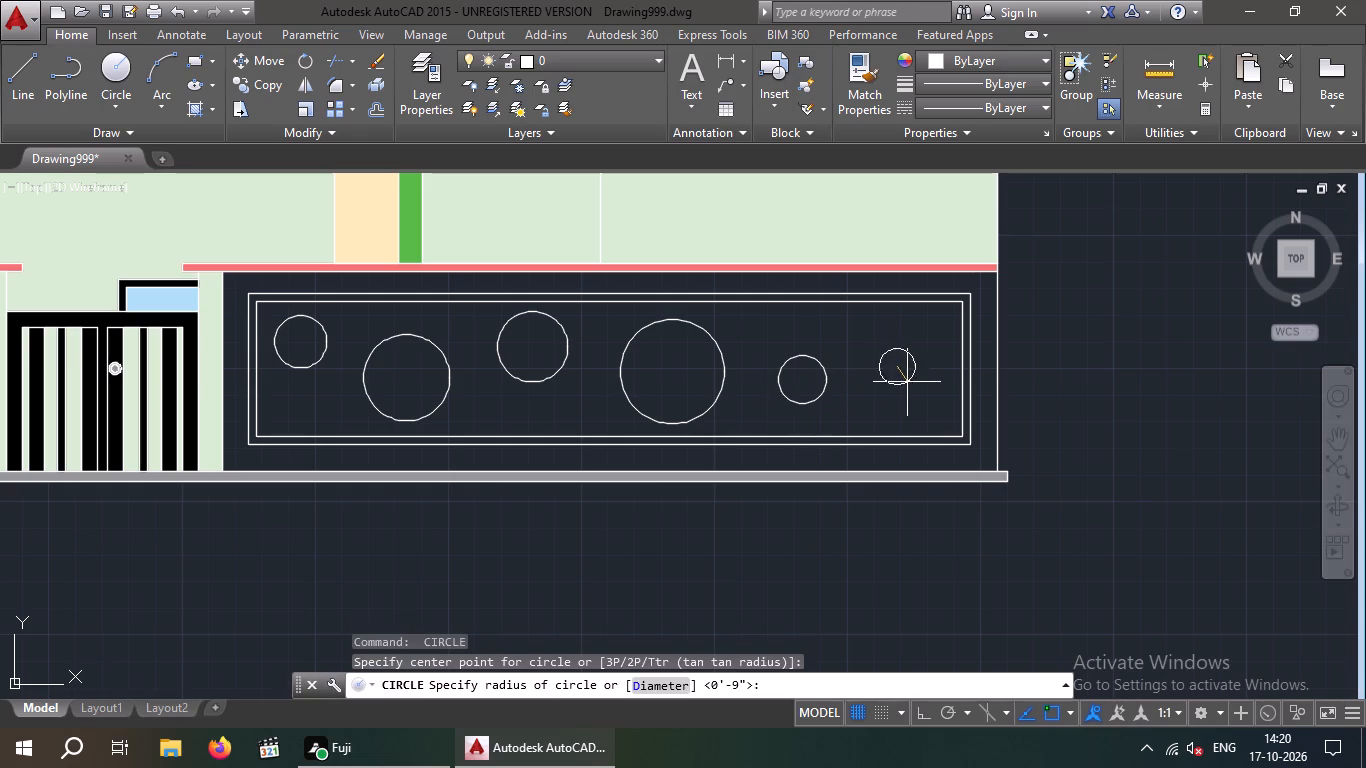
{"action": "left_click", "coordinate": [929, 402]}
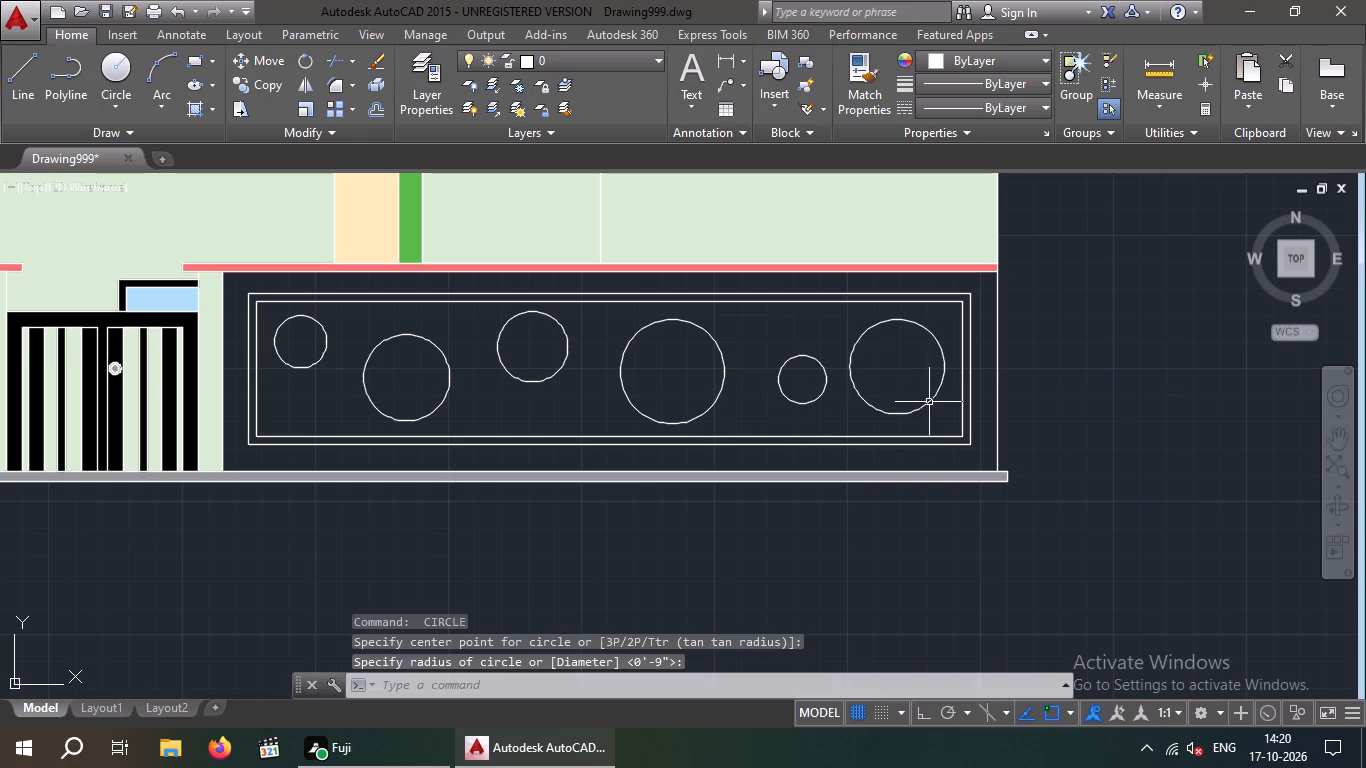
Draw two small circles in the inner frame, about 6" radius below the third circle and slightly larger below the first.
{"action": "scroll", "coordinate": [525, 420], "scroll_direction": "up", "scroll_amount": 3}
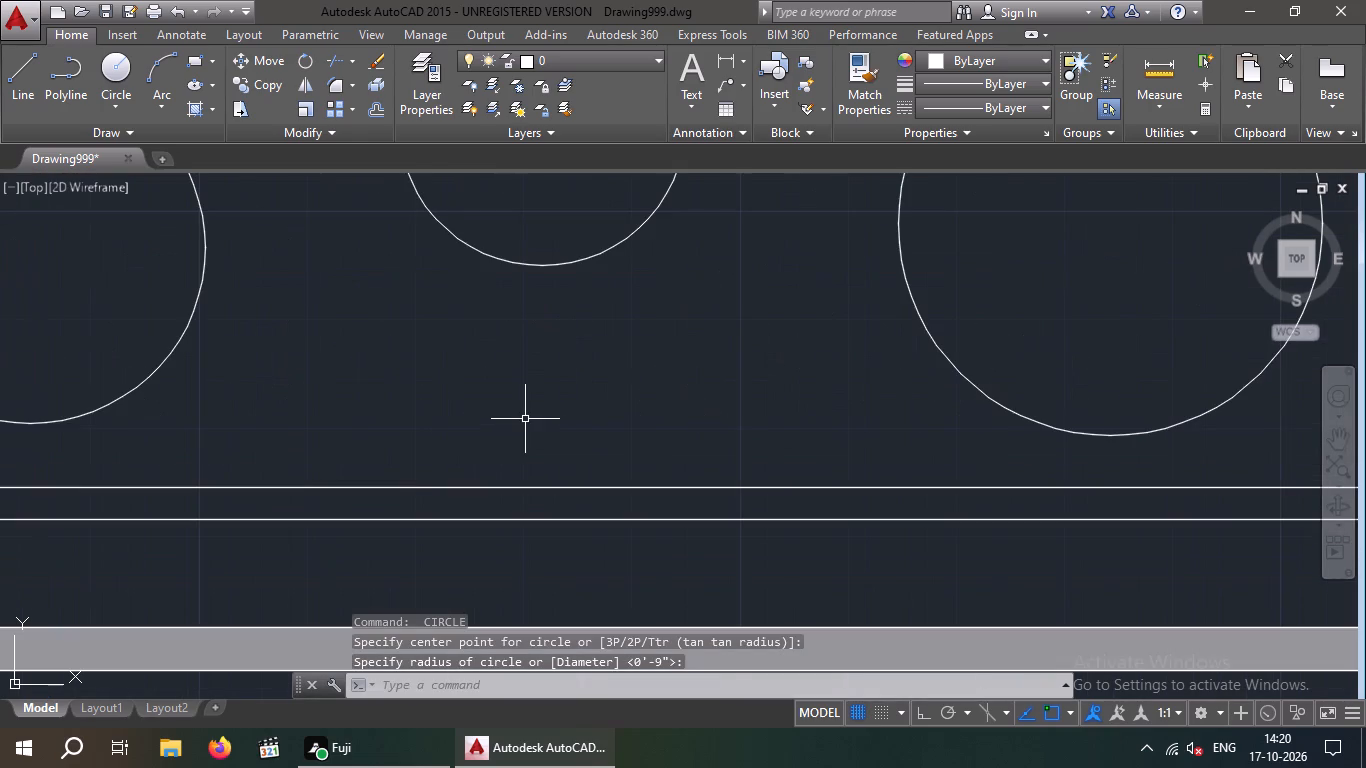
{"action": "key", "text": "space"}
{"action": "left_click", "coordinate": [505, 409]}
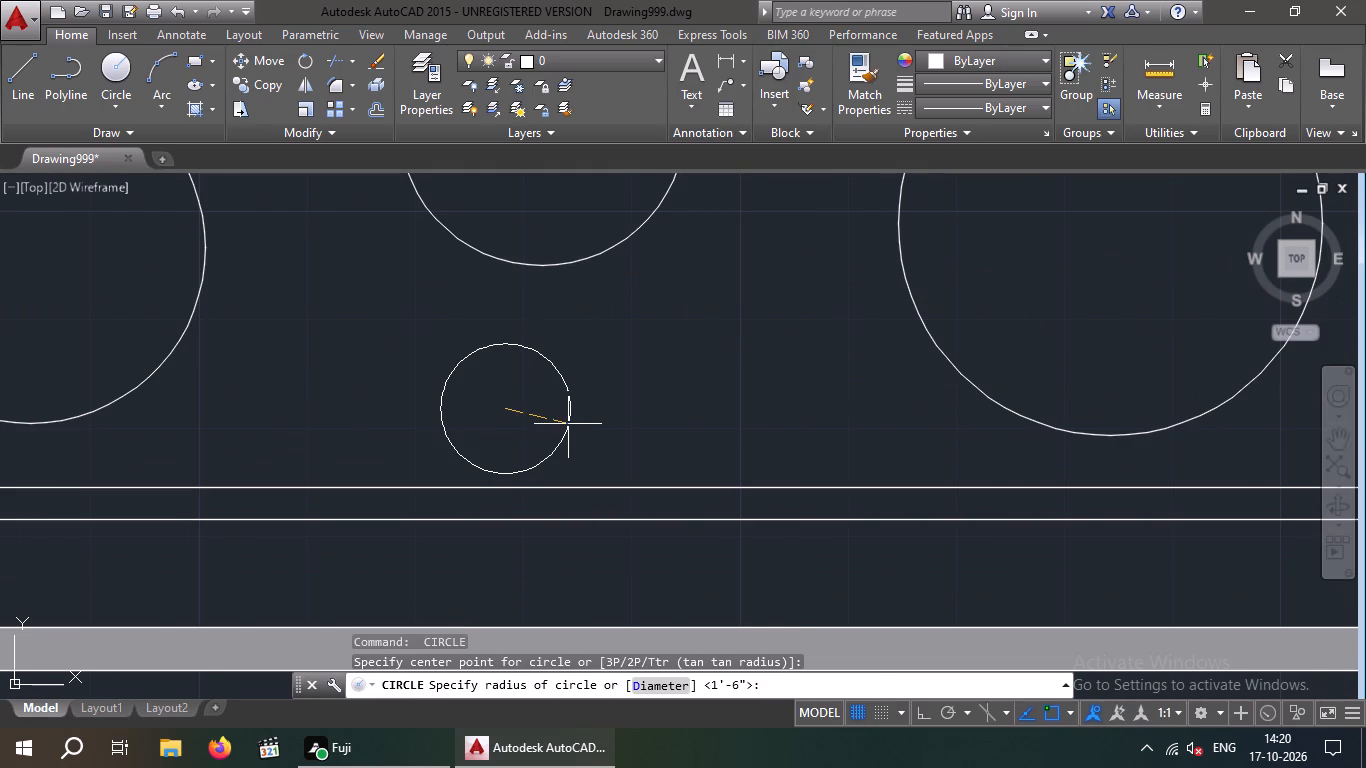
{"action": "left_click", "coordinate": [568, 424]}
{"action": "scroll", "coordinate": [623, 422], "scroll_direction": "down", "scroll_amount": 3}
{"action": "scroll", "coordinate": [373, 414], "scroll_direction": "up", "scroll_amount": 2}
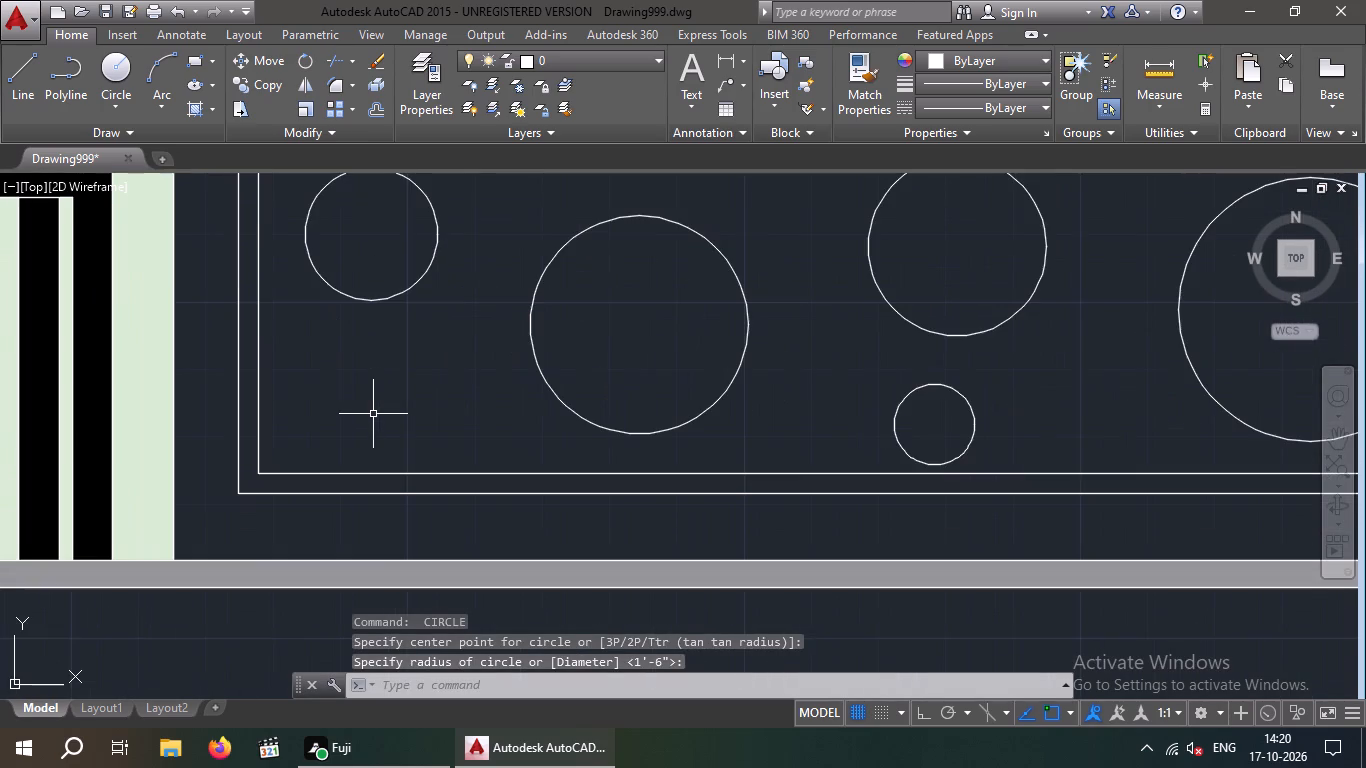
{"action": "key", "text": "space"}
{"action": "scroll", "coordinate": [356, 413], "scroll_direction": "up", "scroll_amount": 3}
{"action": "left_click", "coordinate": [366, 409]}
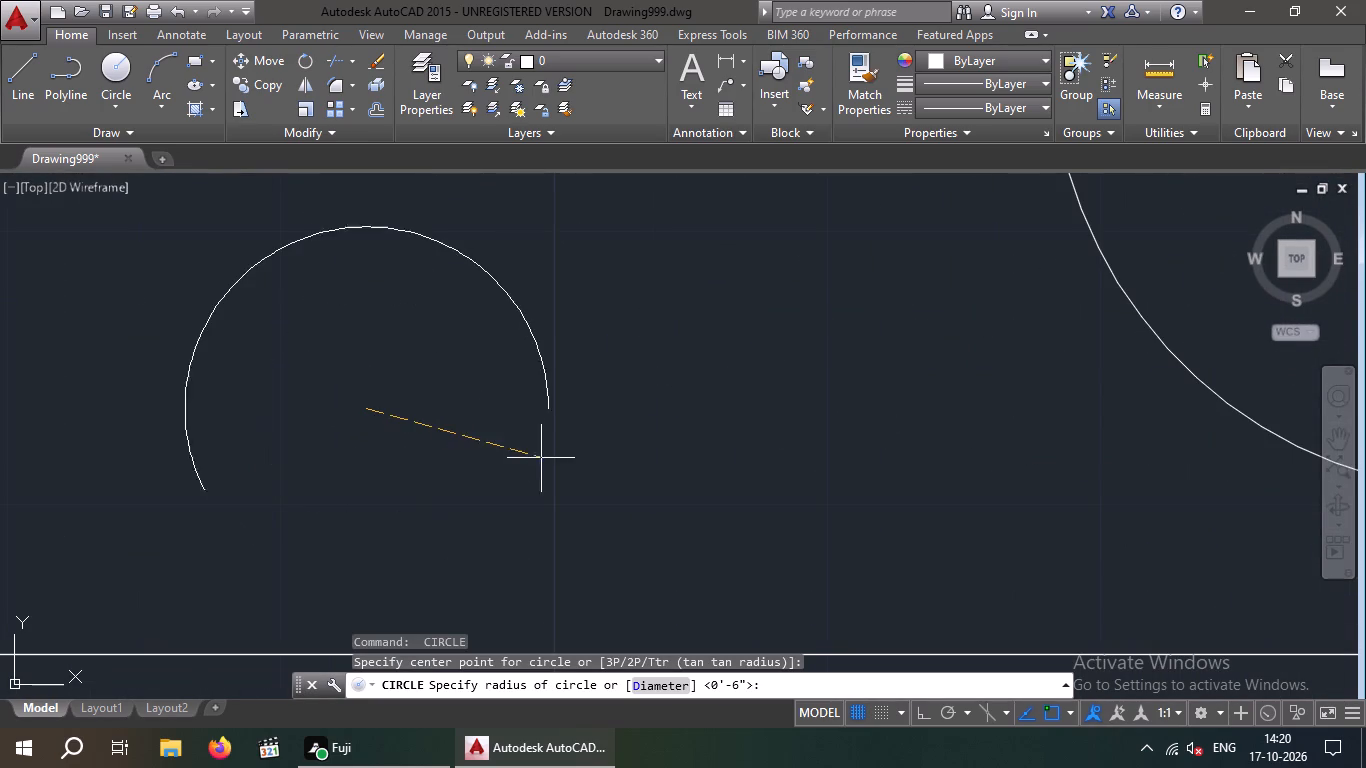
{"action": "left_click", "coordinate": [555, 457]}
{"action": "scroll", "coordinate": [557, 454], "scroll_direction": "down", "scroll_amount": 3}
{"action": "middle_click_drag", "start_coordinate": [640, 432], "coordinate": [629, 432]}
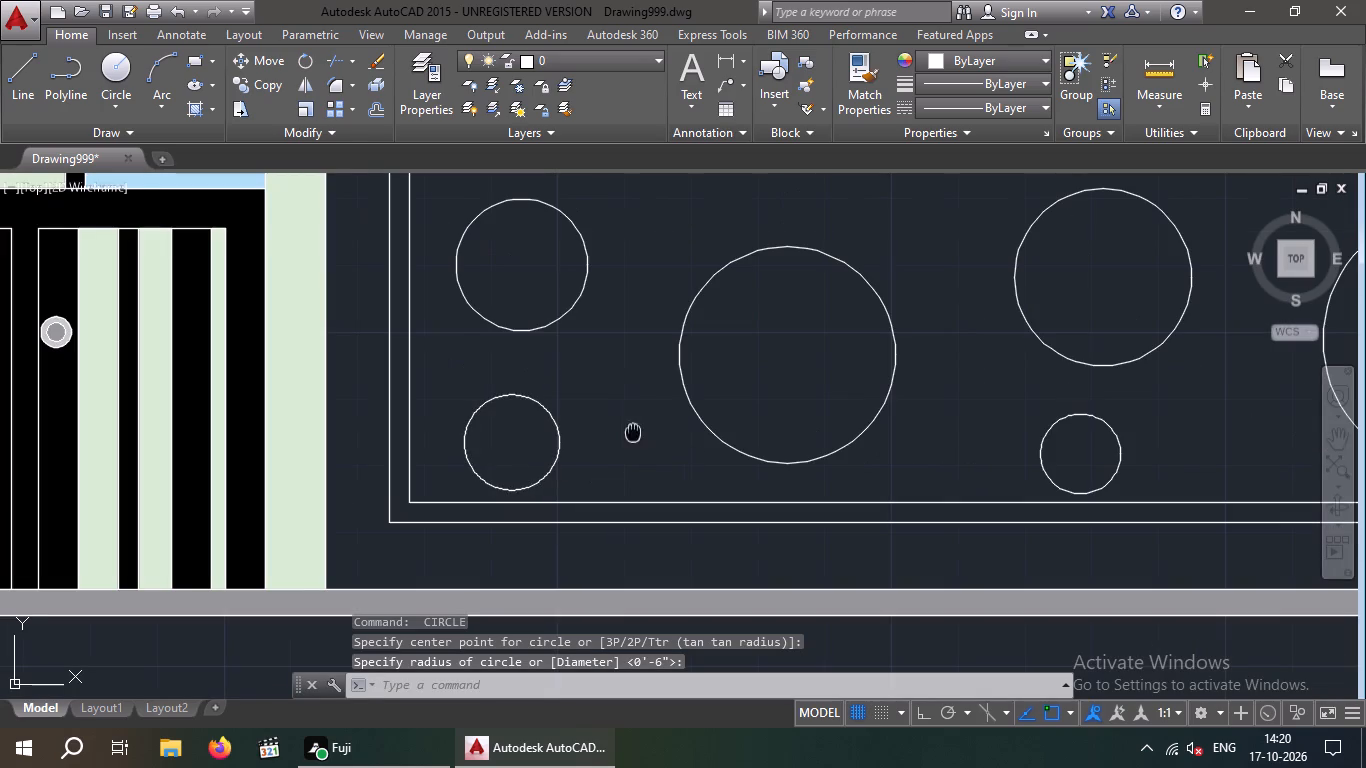
{"action": "middle_click_drag", "start_coordinate": [629, 432], "coordinate": [477, 439]}
{"action": "scroll", "coordinate": [475, 439], "scroll_direction": "down", "scroll_amount": 2}
{"action": "middle_click_drag", "start_coordinate": [771, 441], "coordinate": [553, 459]}
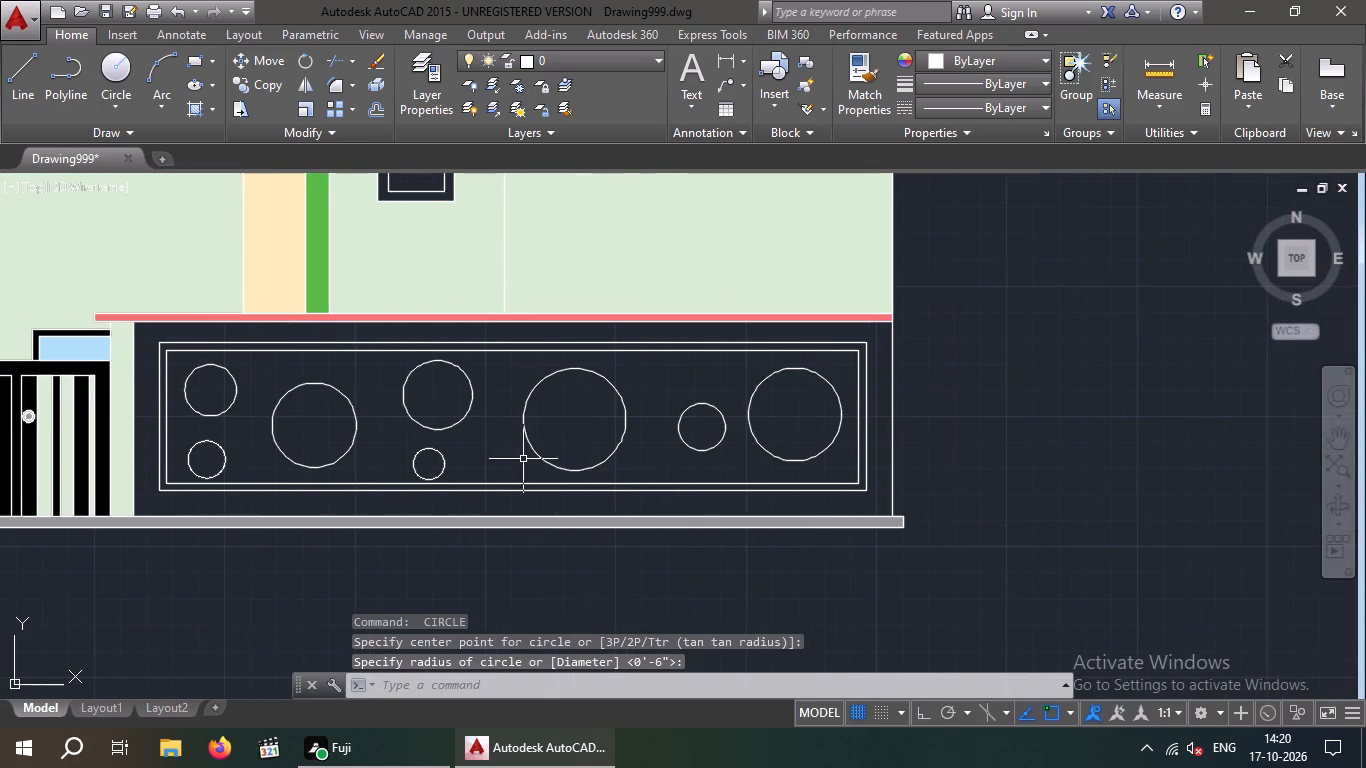
{"action": "scroll", "coordinate": [664, 391], "scroll_direction": "up", "scroll_amount": 2}
{"action": "scroll", "coordinate": [664, 391], "scroll_direction": "down", "scroll_amount": 2}
{"action": "middle_click_drag", "start_coordinate": [714, 440], "coordinate": [812, 421]}
{"action": "scroll", "coordinate": [805, 423], "scroll_direction": "down", "scroll_amount": 2}
{"action": "middle_click_drag", "start_coordinate": [694, 506], "coordinate": [525, 506]}
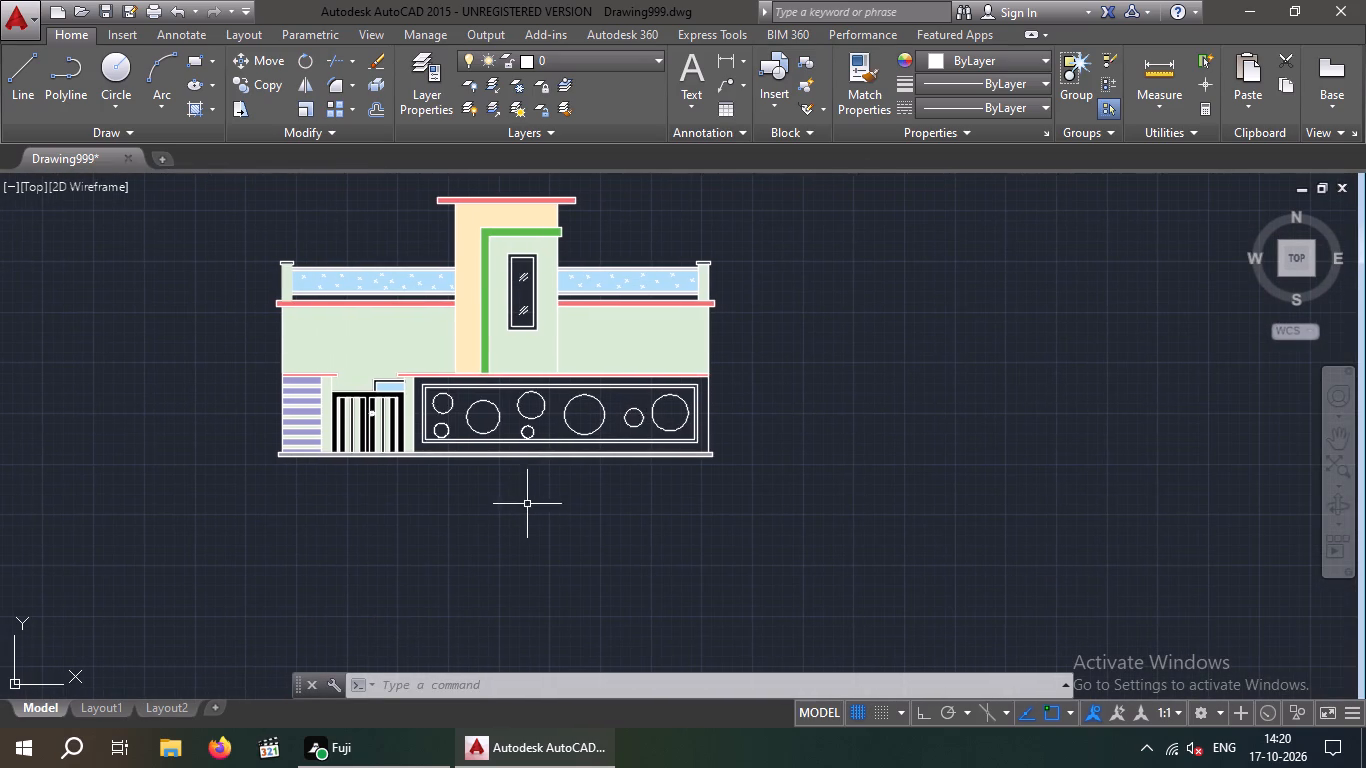
{"action": "key", "text": "Escape"}
{"action": "key", "text": "Escape"}
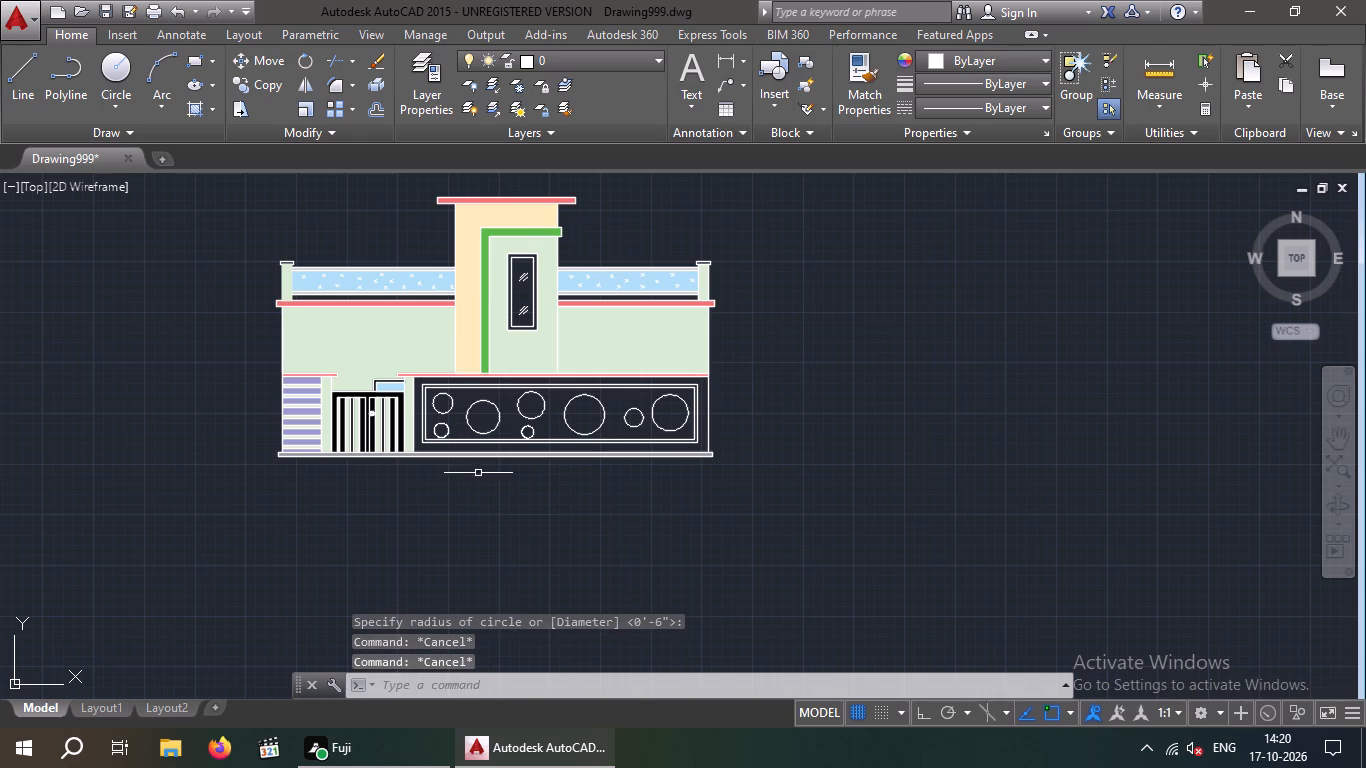
Fill the ground-floor wall area surrounding the double frame with a solid hatch in colour 215,235,210.
{"action": "middle_click_drag", "start_coordinate": [482, 471], "coordinate": [599, 469]}
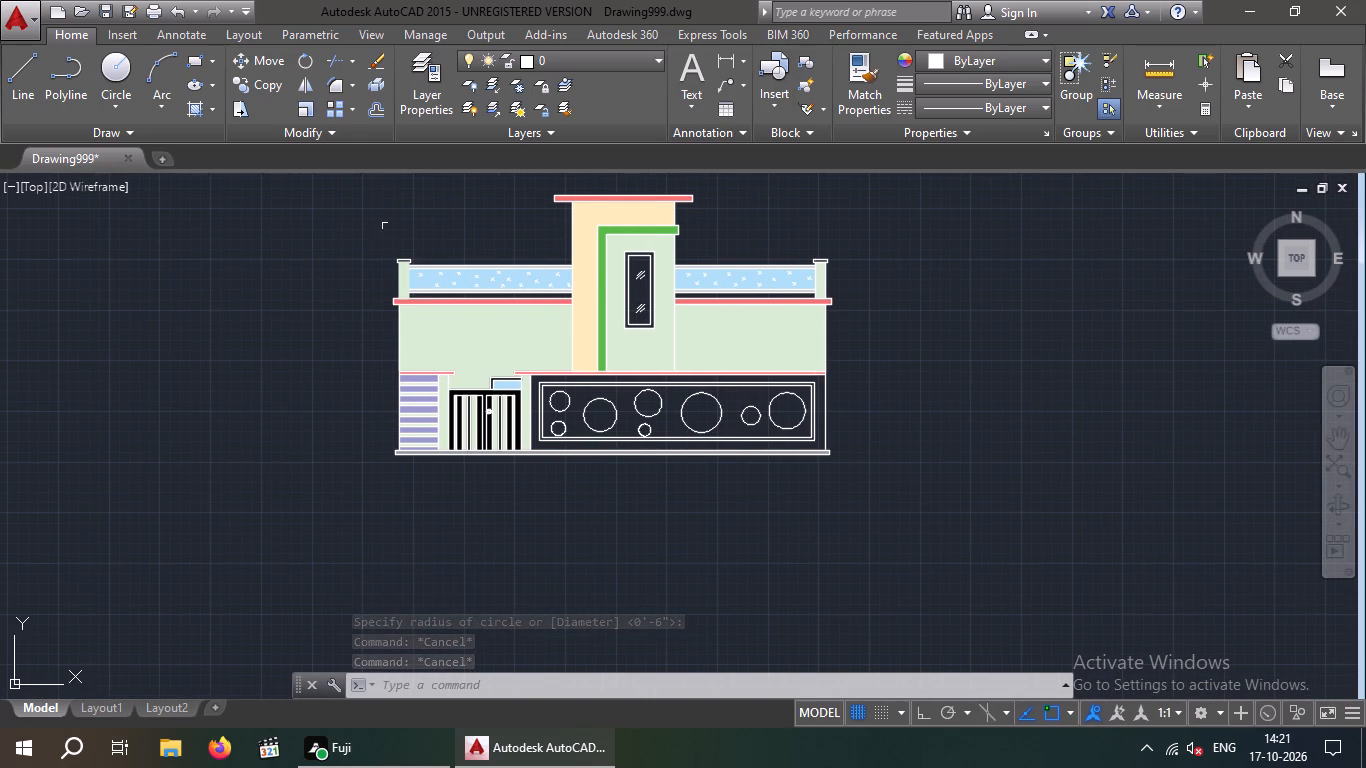
{"action": "left_click", "coordinate": [193, 108]}
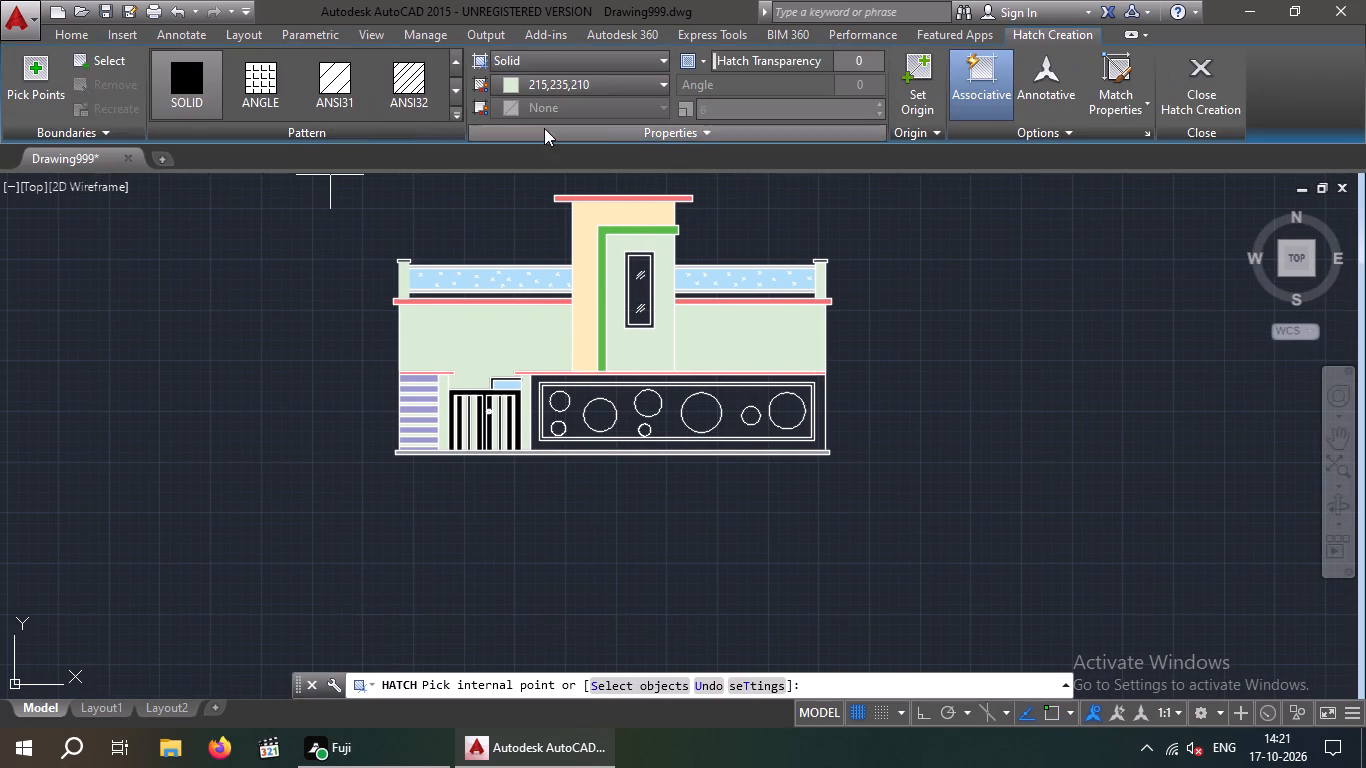
{"action": "left_click", "coordinate": [183, 78]}
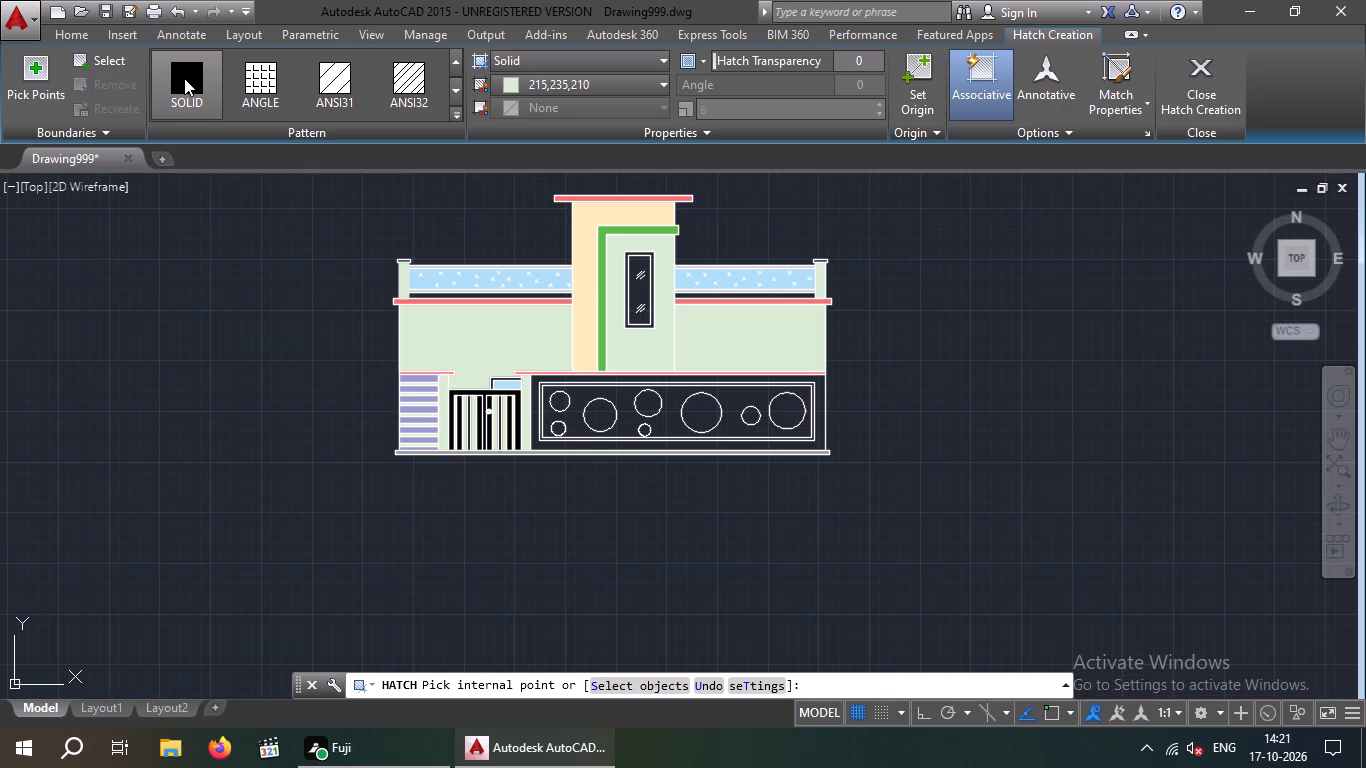
{"action": "scroll", "coordinate": [591, 430], "scroll_direction": "up", "scroll_amount": 3}
{"action": "left_click", "coordinate": [544, 399]}
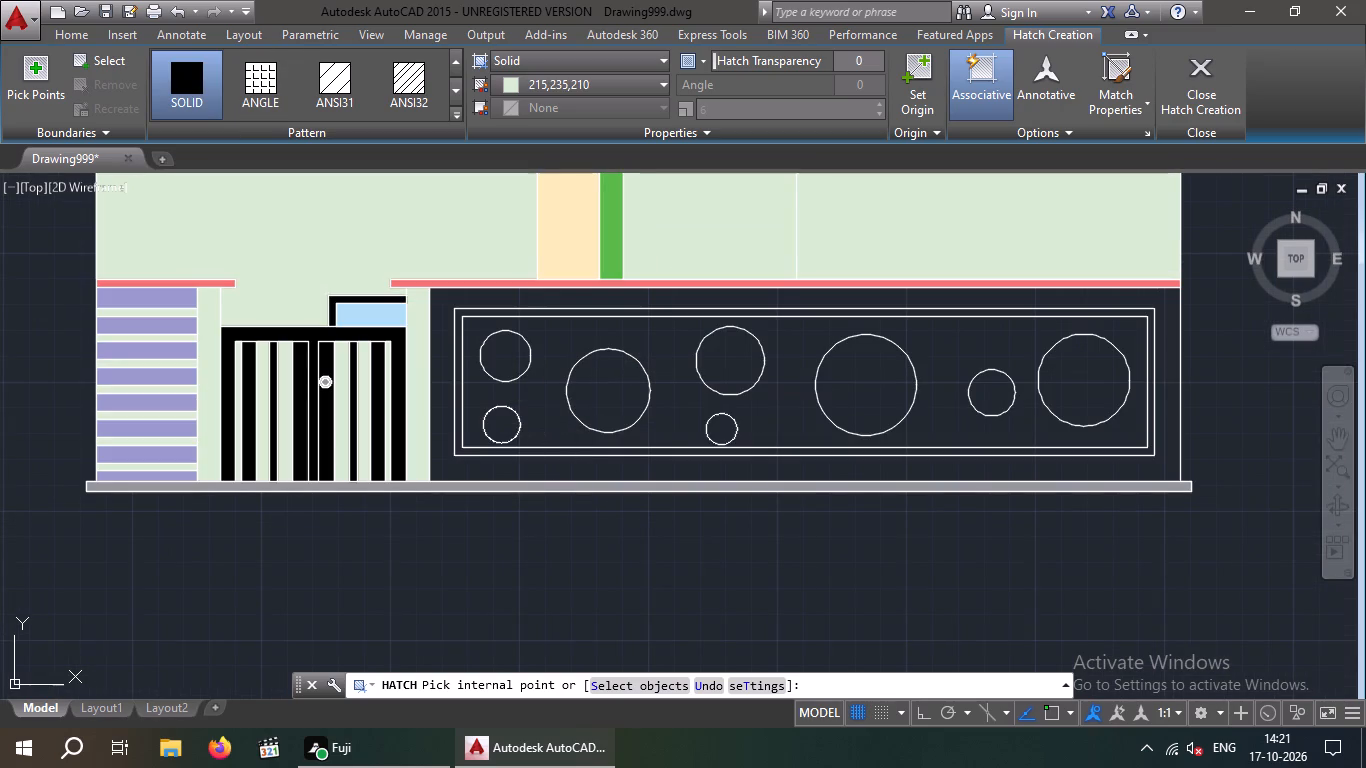
{"action": "left_click", "coordinate": [443, 390]}
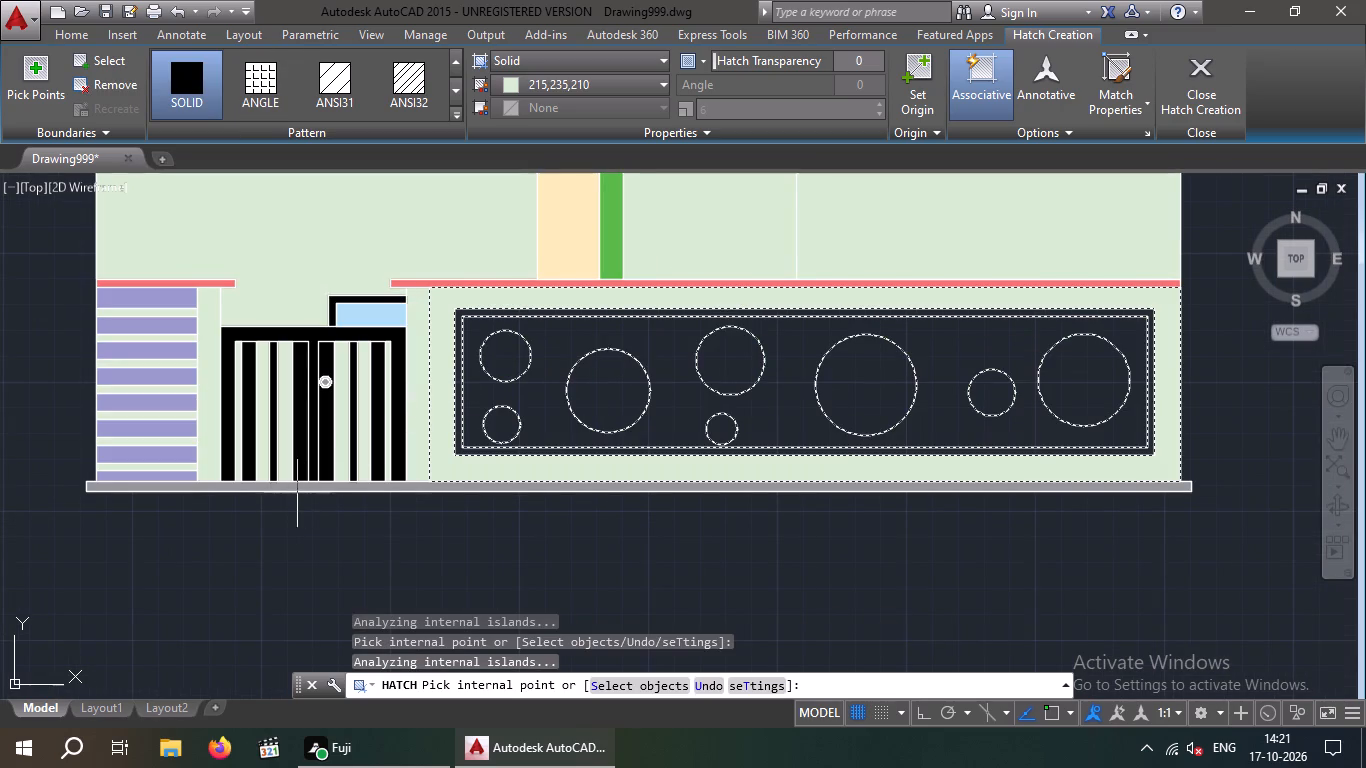
{"action": "key", "text": "Escape"}
{"action": "scroll", "coordinate": [262, 502], "scroll_direction": "down", "scroll_amount": 2}
{"action": "middle_click_drag", "start_coordinate": [255, 526], "coordinate": [342, 492]}
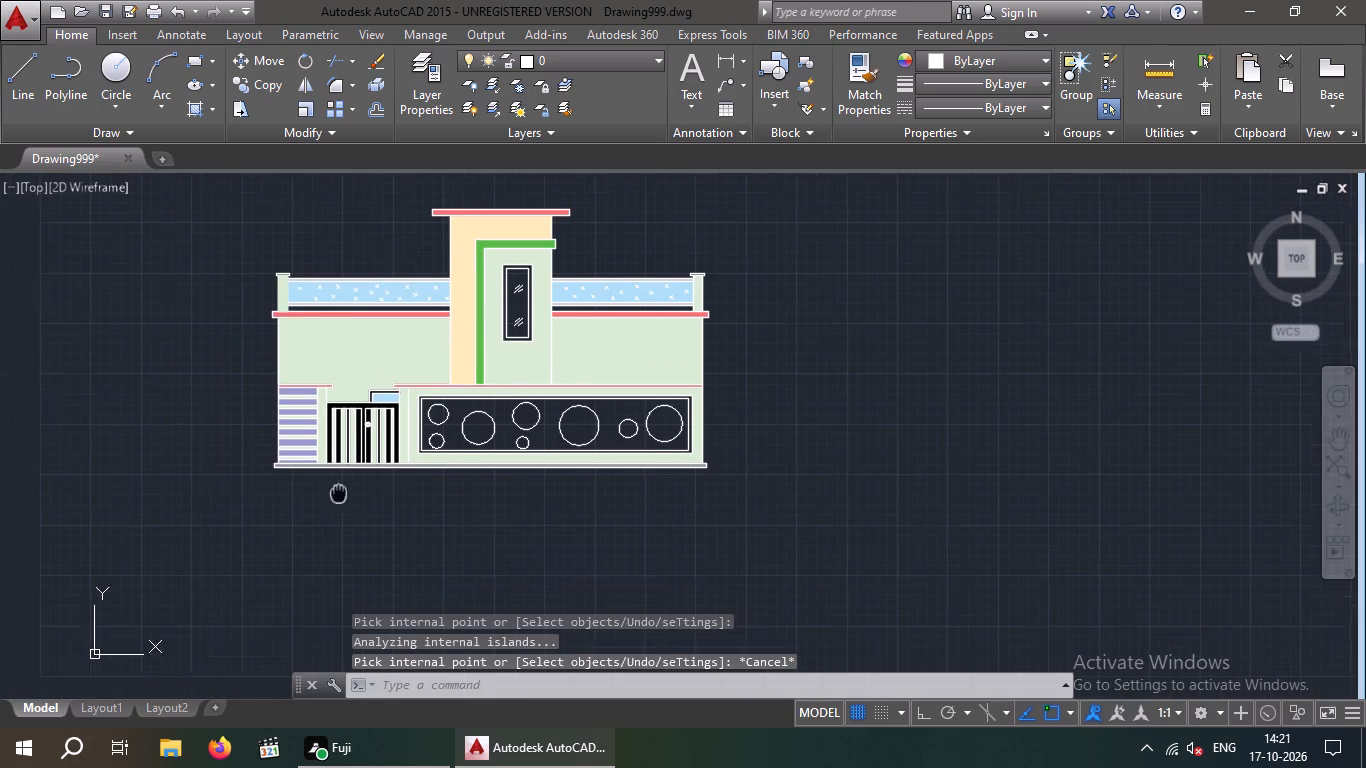
{"action": "middle_click_drag", "start_coordinate": [342, 492], "coordinate": [344, 490]}
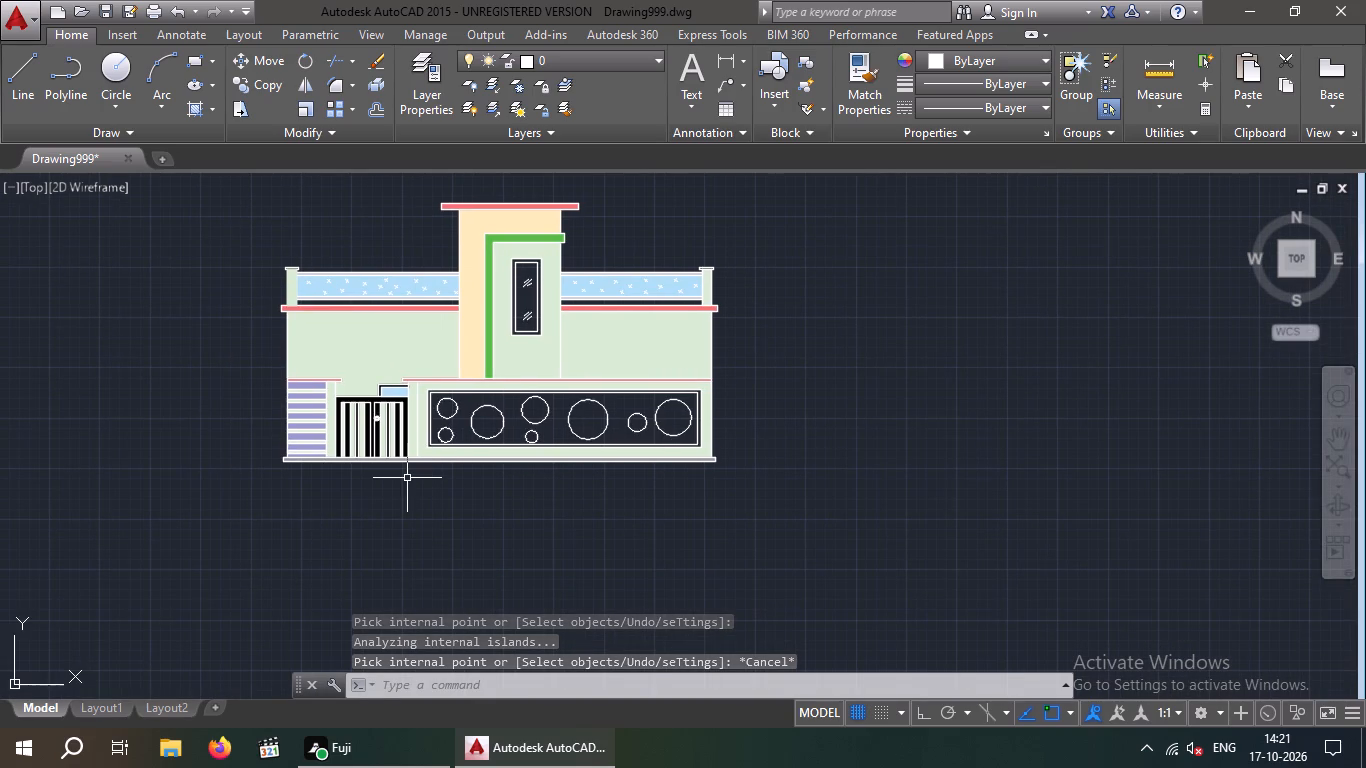
{"action": "key", "text": "Escape"}
Recolour the solid hatch on the narrow wall strips on either side of the door to a slightly darker light green.
{"action": "scroll", "coordinate": [395, 475], "scroll_direction": "up", "scroll_amount": 3}
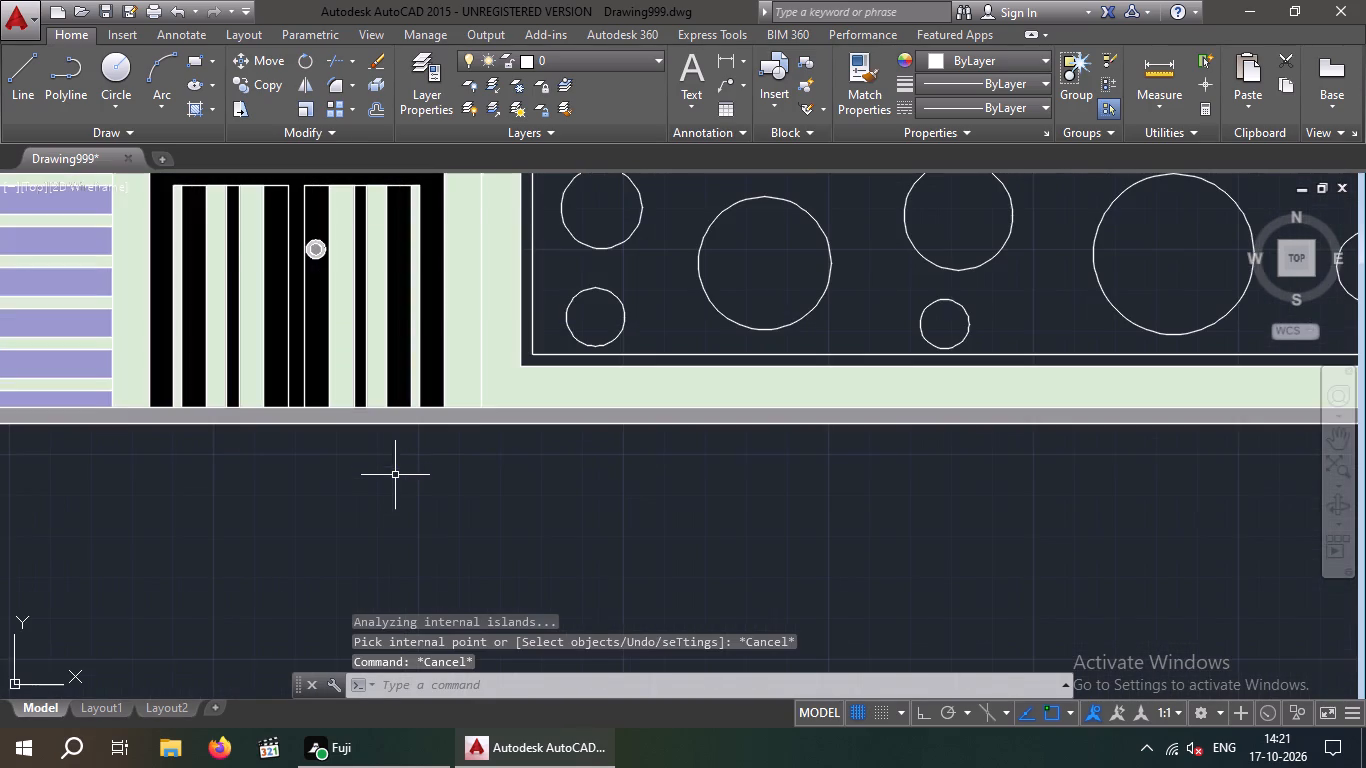
{"action": "left_click", "coordinate": [461, 338]}
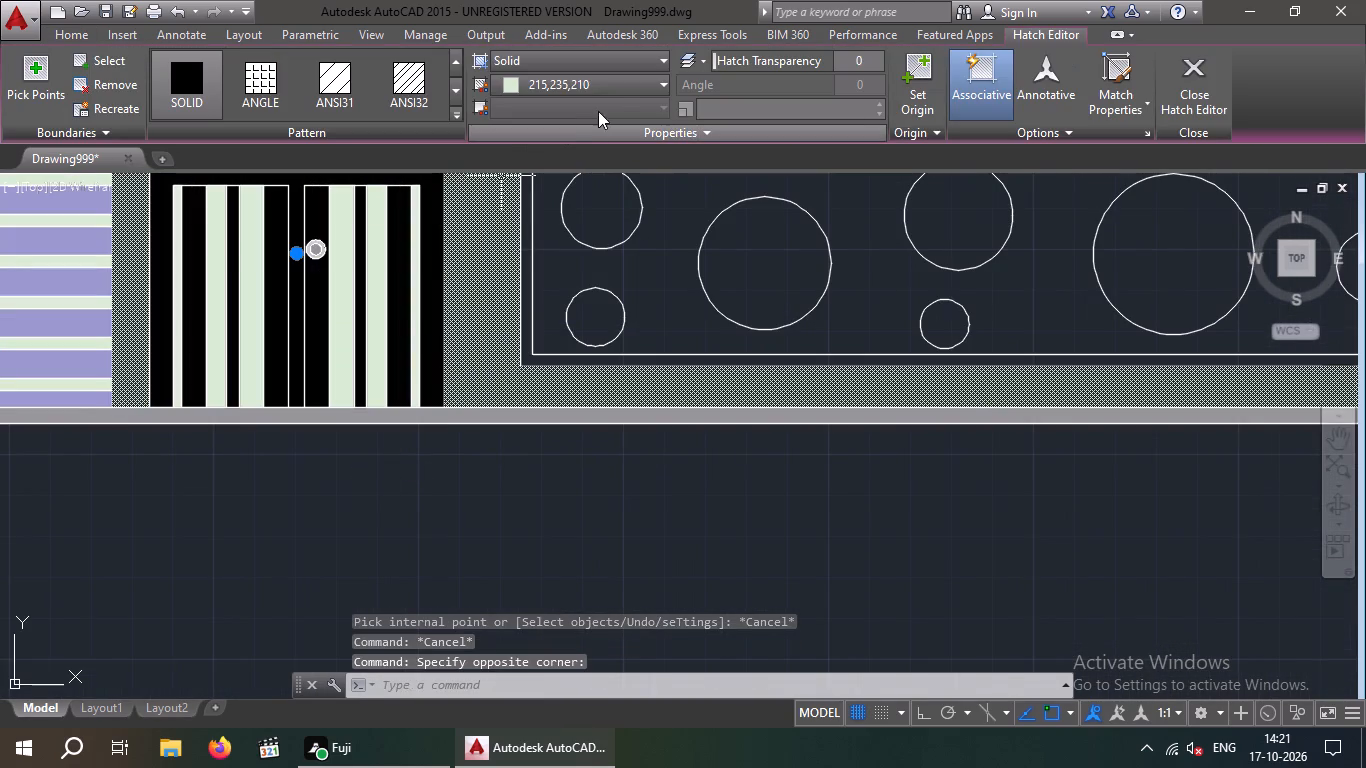
{"action": "left_click", "coordinate": [614, 85]}
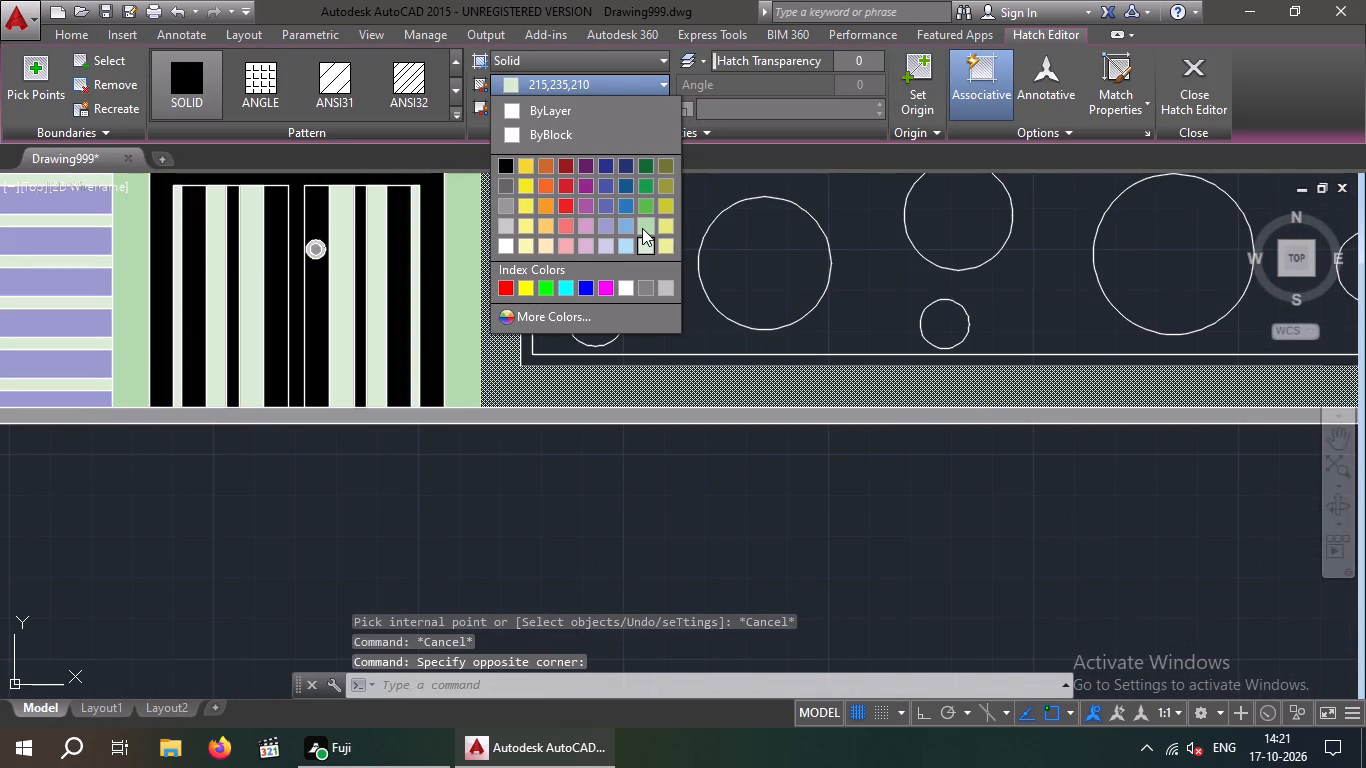
{"action": "left_click", "coordinate": [642, 228]}
{"action": "key", "text": "Escape"}
Fill the narrow band between the two frame rectangles with a solid hatch in green 88,186,72.
{"action": "scroll", "coordinate": [528, 486], "scroll_direction": "down", "scroll_amount": 1}
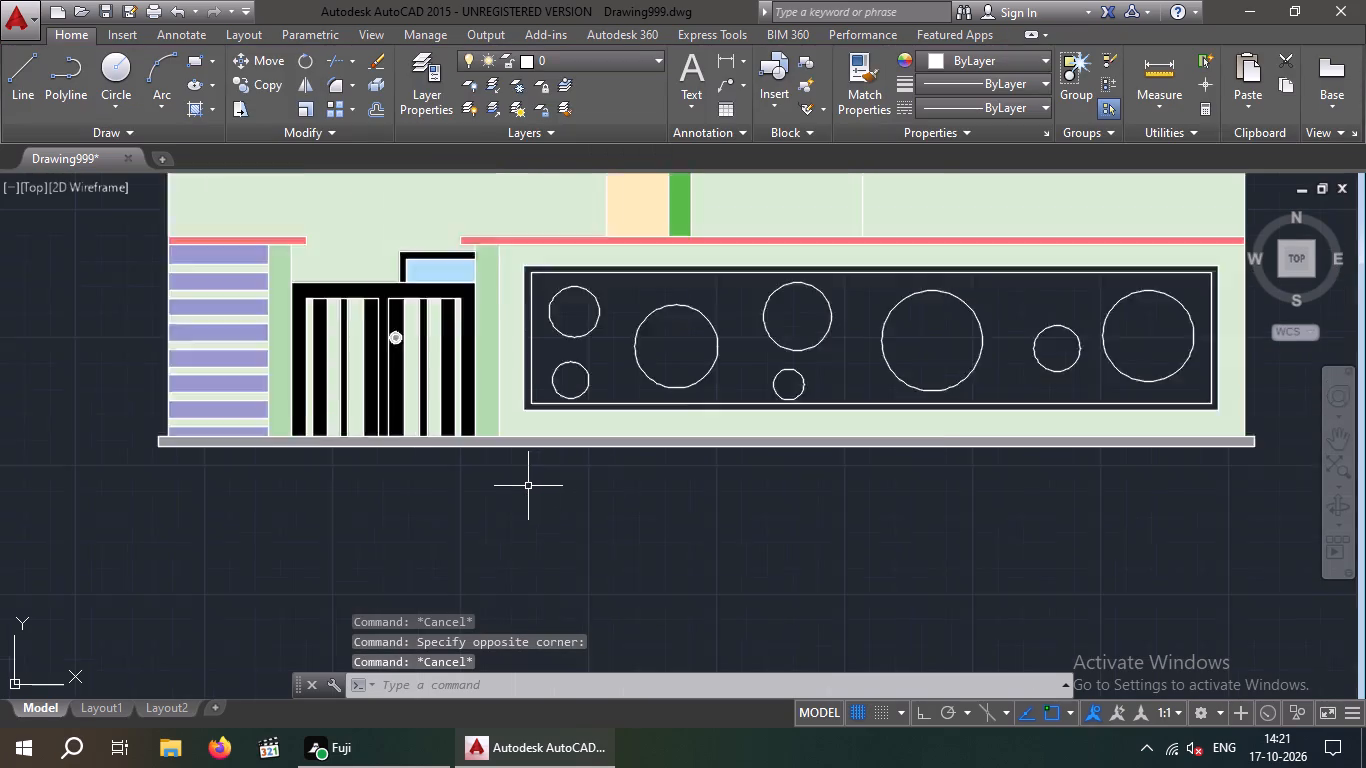
{"action": "scroll", "coordinate": [528, 486], "scroll_direction": "down", "scroll_amount": 1}
{"action": "middle_click_drag", "start_coordinate": [528, 486], "coordinate": [445, 520]}
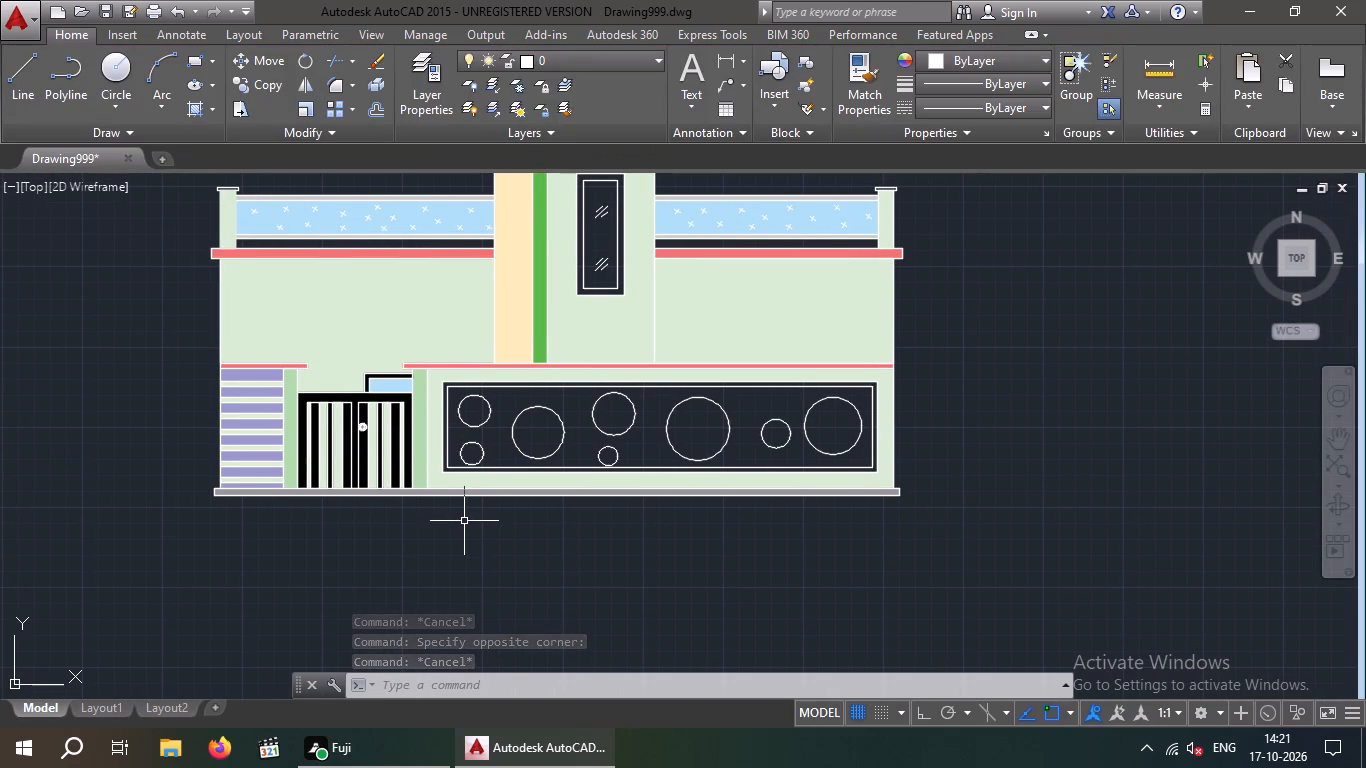
{"action": "middle_click_drag", "start_coordinate": [461, 521], "coordinate": [391, 530]}
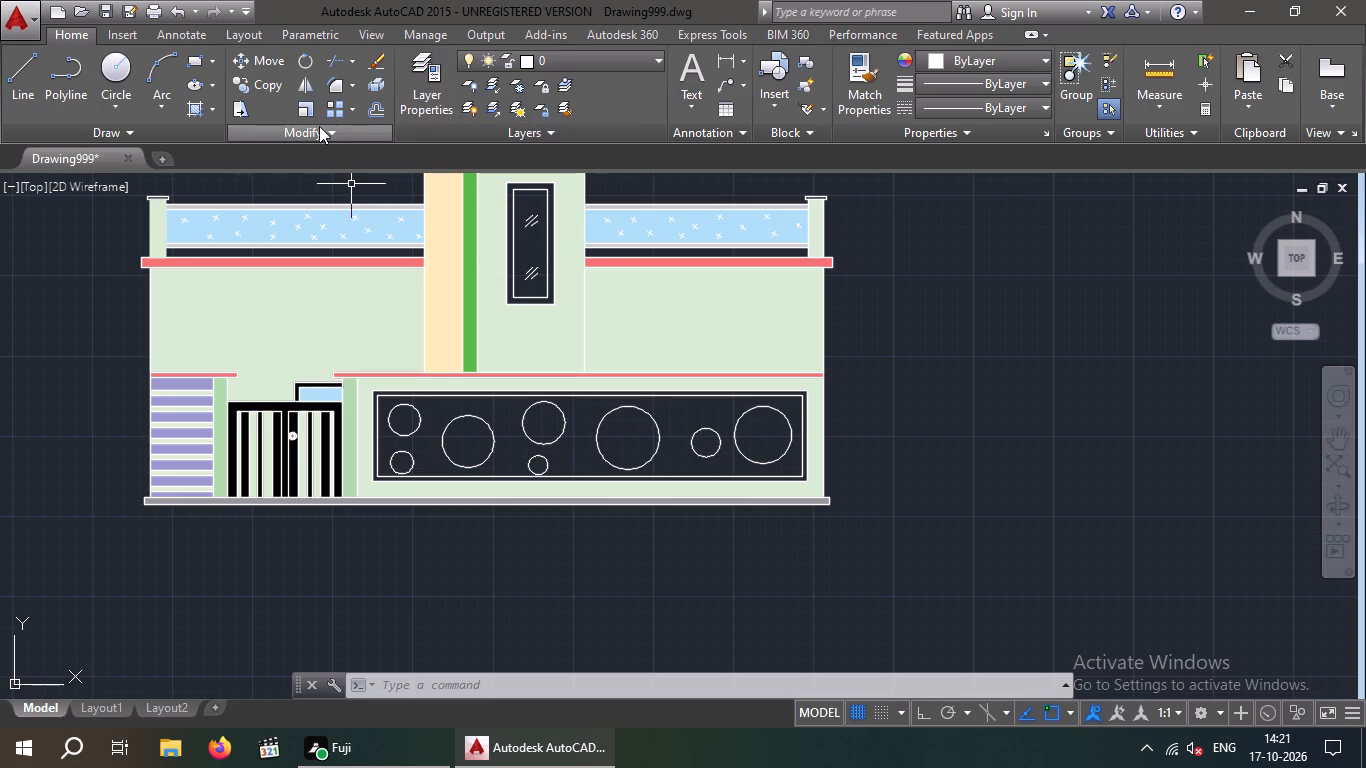
{"action": "left_click", "coordinate": [190, 108]}
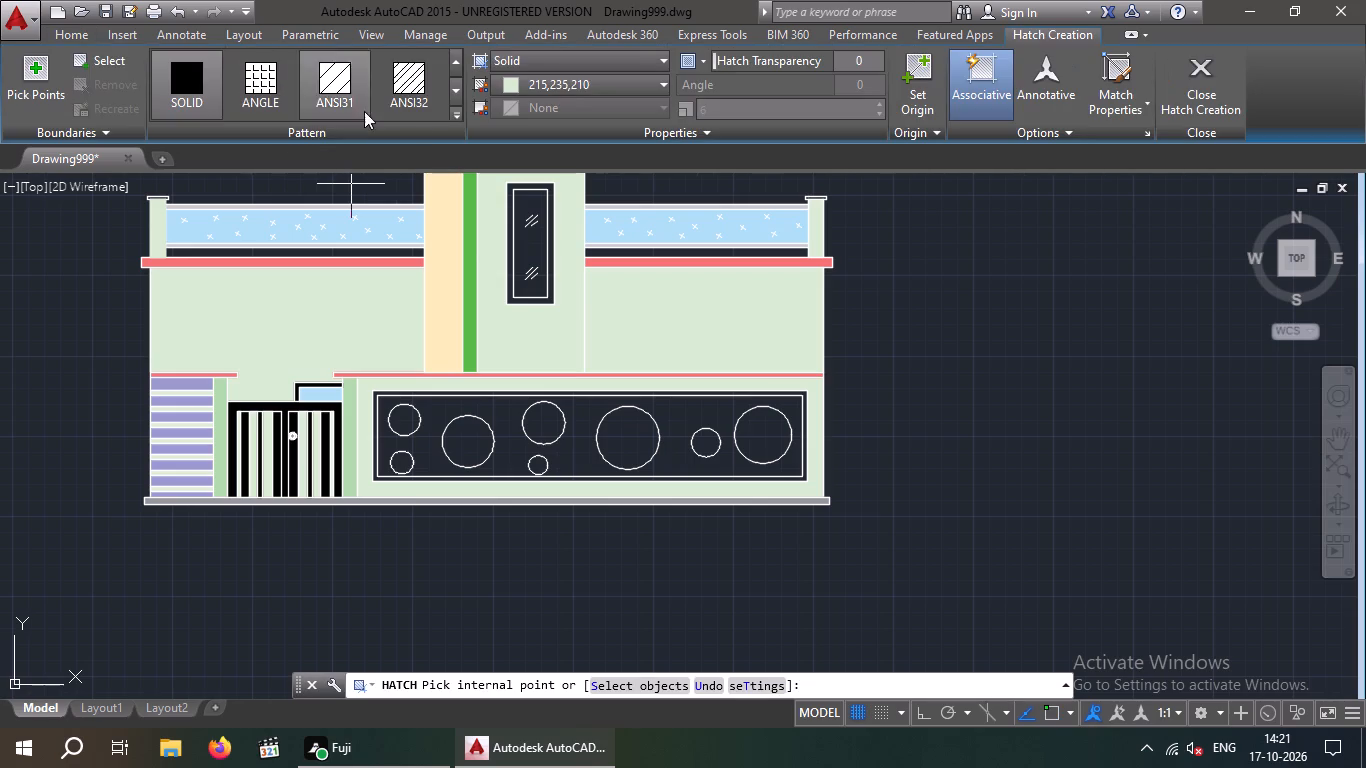
{"action": "left_click", "coordinate": [552, 84]}
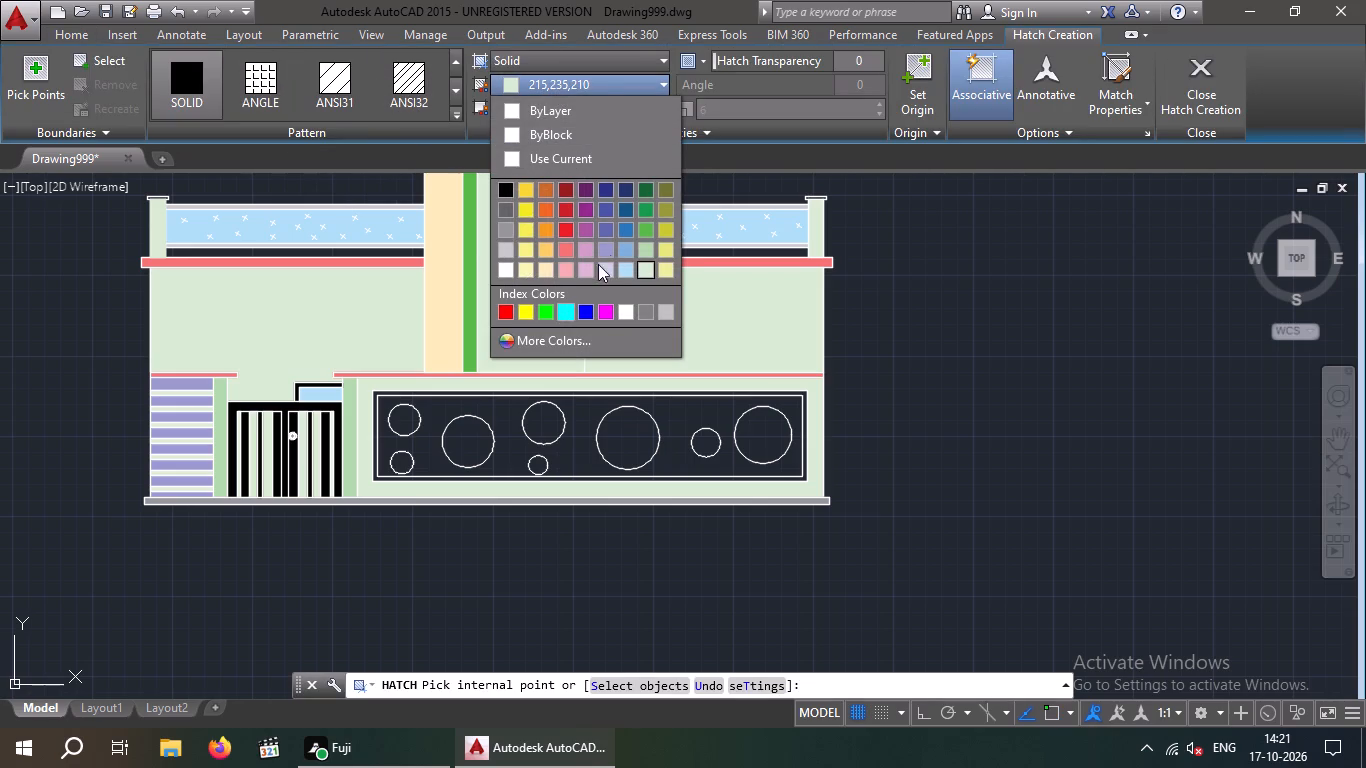
{"action": "left_click", "coordinate": [645, 226]}
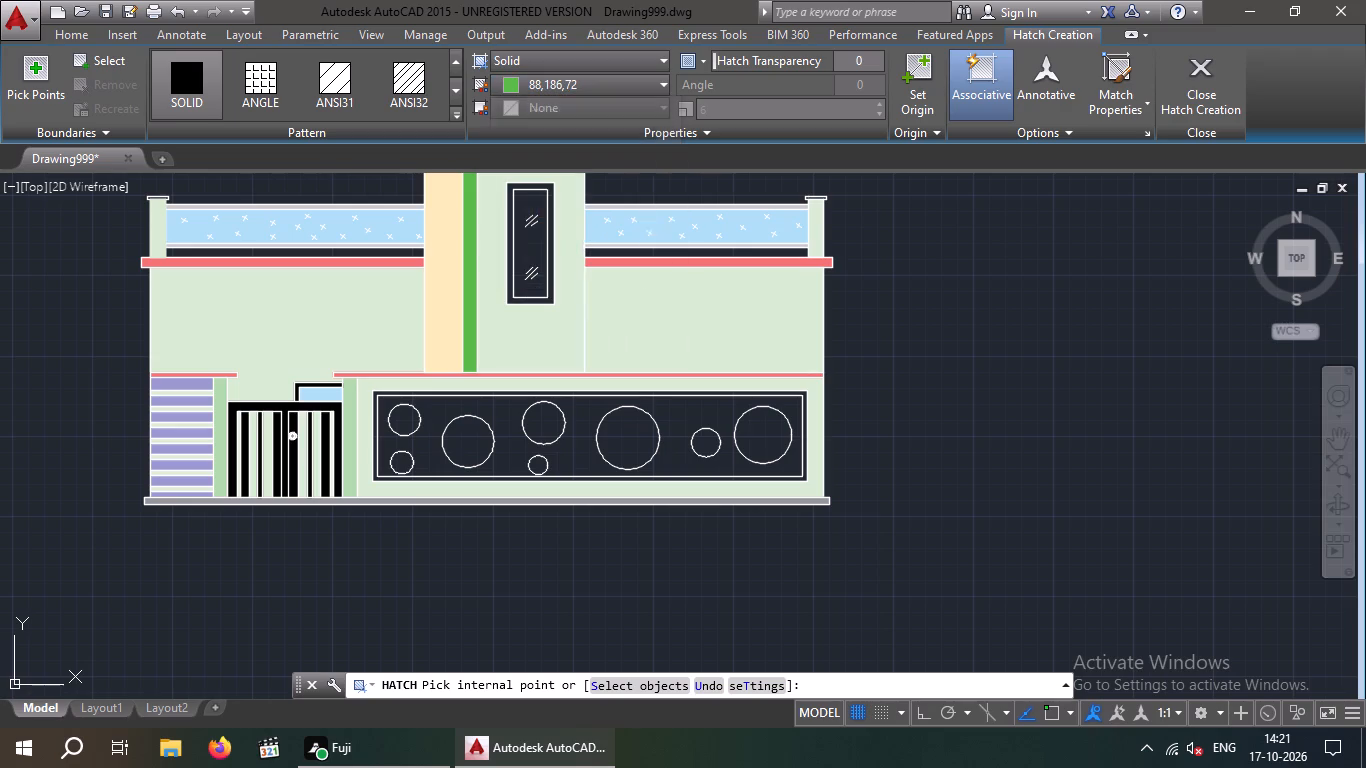
{"action": "scroll", "coordinate": [374, 436], "scroll_direction": "up", "scroll_amount": 3}
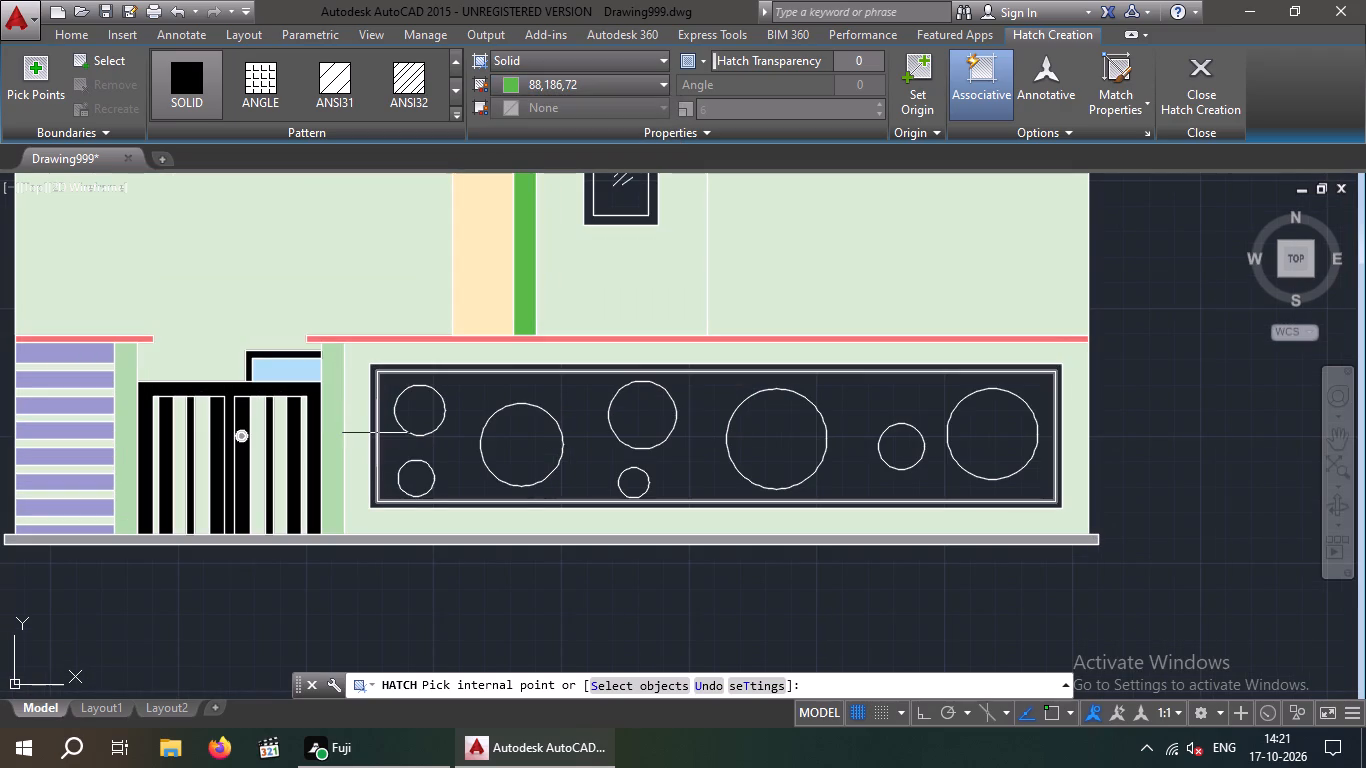
{"action": "scroll", "coordinate": [374, 433], "scroll_direction": "up", "scroll_amount": 2}
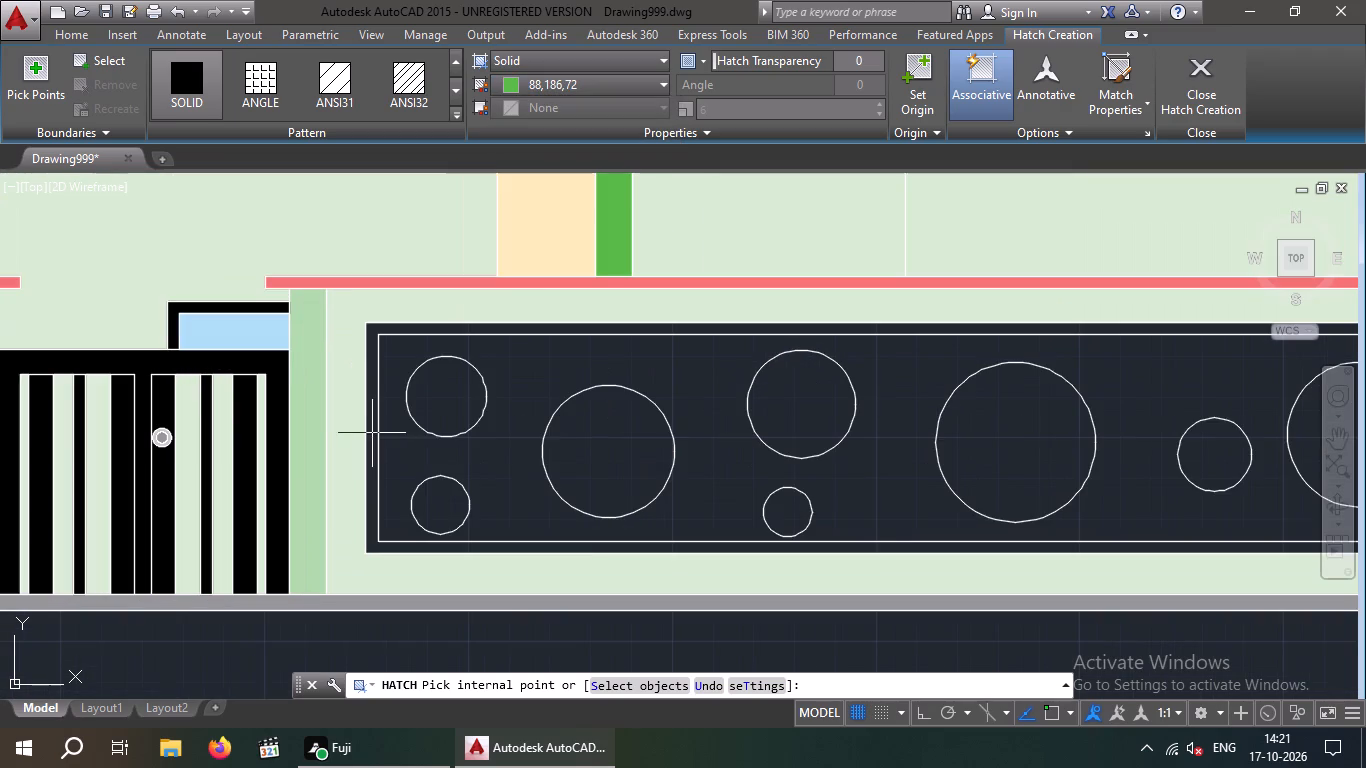
{"action": "left_click", "coordinate": [372, 433]}
{"action": "scroll", "coordinate": [381, 435], "scroll_direction": "down", "scroll_amount": 2}
{"action": "key", "text": "Escape"}
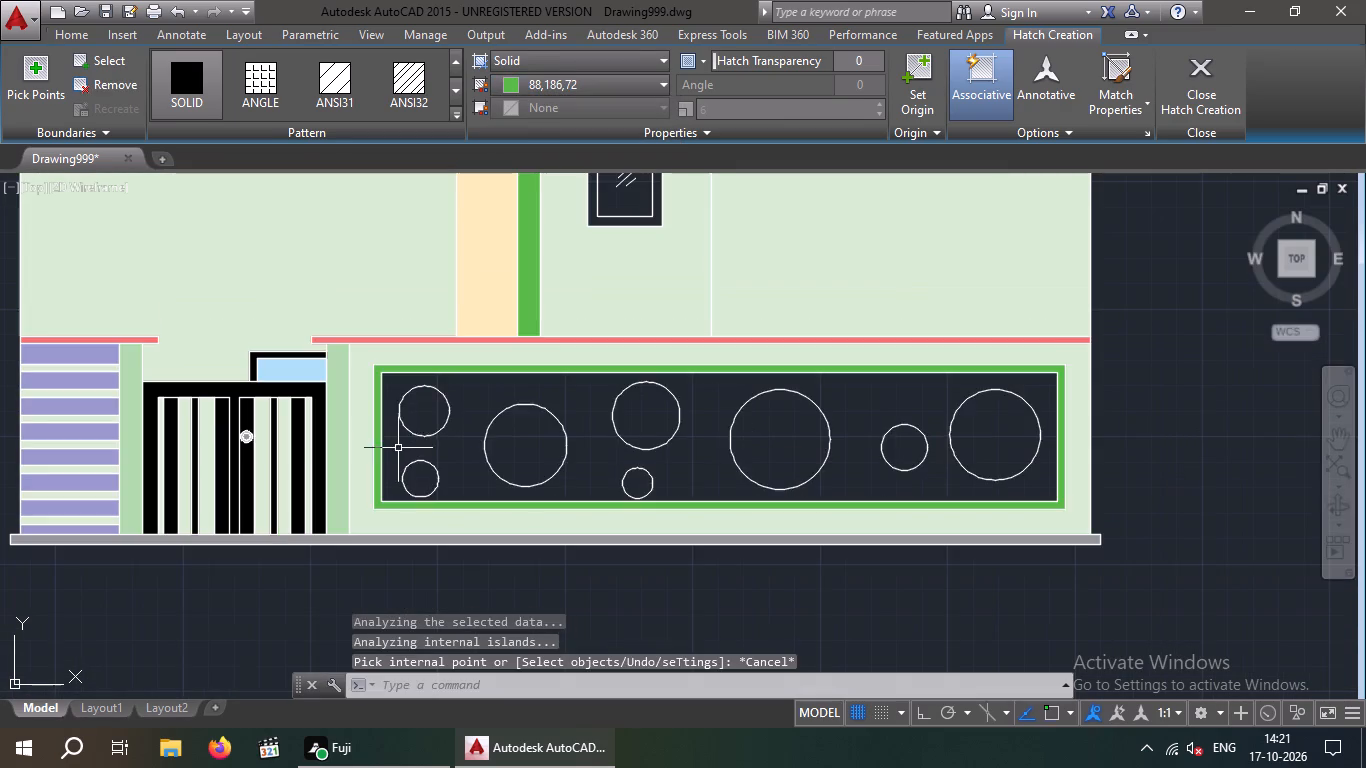
Fill the panel inside the green frame, around the circles, with a solid hatch in colour 215,235,210.
{"action": "scroll", "coordinate": [397, 435], "scroll_direction": "down", "scroll_amount": 3}
{"action": "scroll", "coordinate": [437, 467], "scroll_direction": "up", "scroll_amount": 3}
{"action": "middle_click_drag", "start_coordinate": [424, 487], "coordinate": [387, 533]}
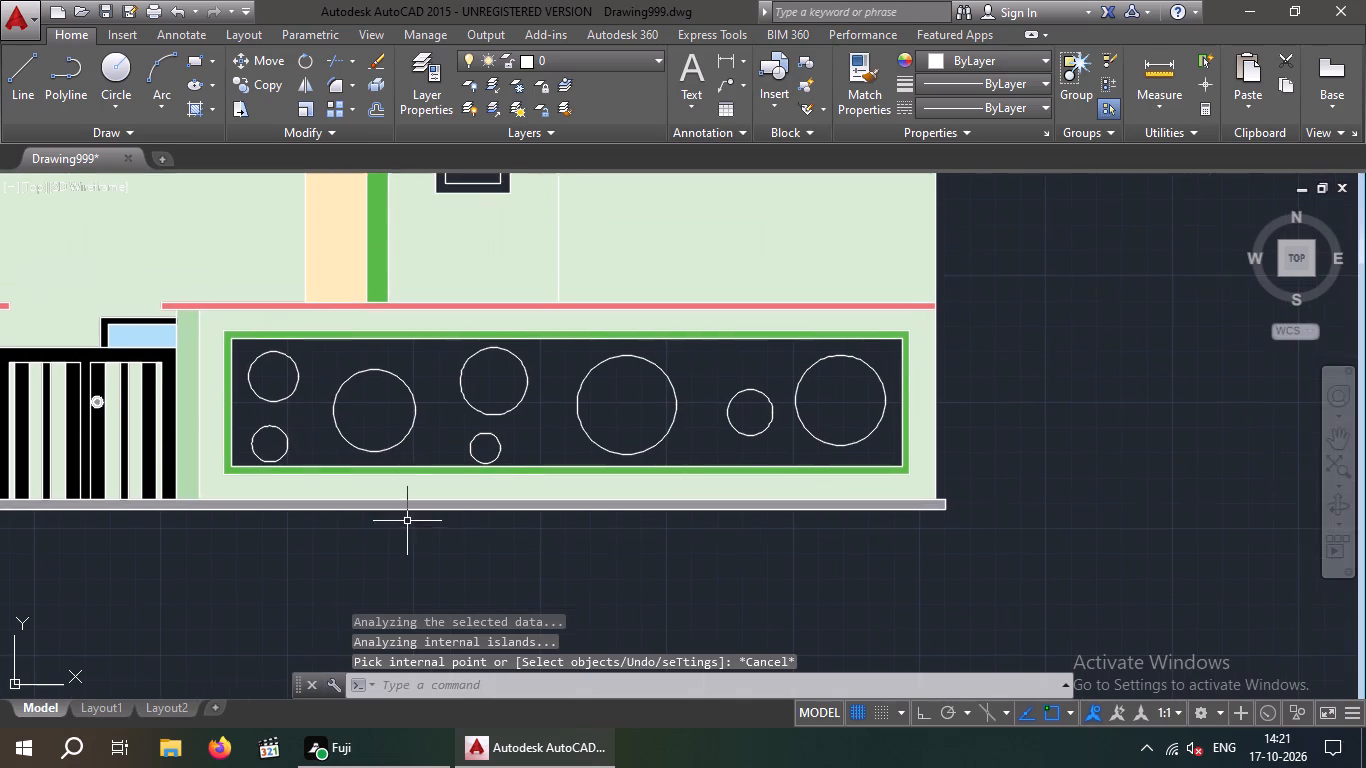
{"action": "scroll", "coordinate": [409, 522], "scroll_direction": "down", "scroll_amount": 2}
{"action": "middle_click_drag", "start_coordinate": [409, 529], "coordinate": [469, 536]}
{"action": "scroll", "coordinate": [461, 536], "scroll_direction": "up", "scroll_amount": 1}
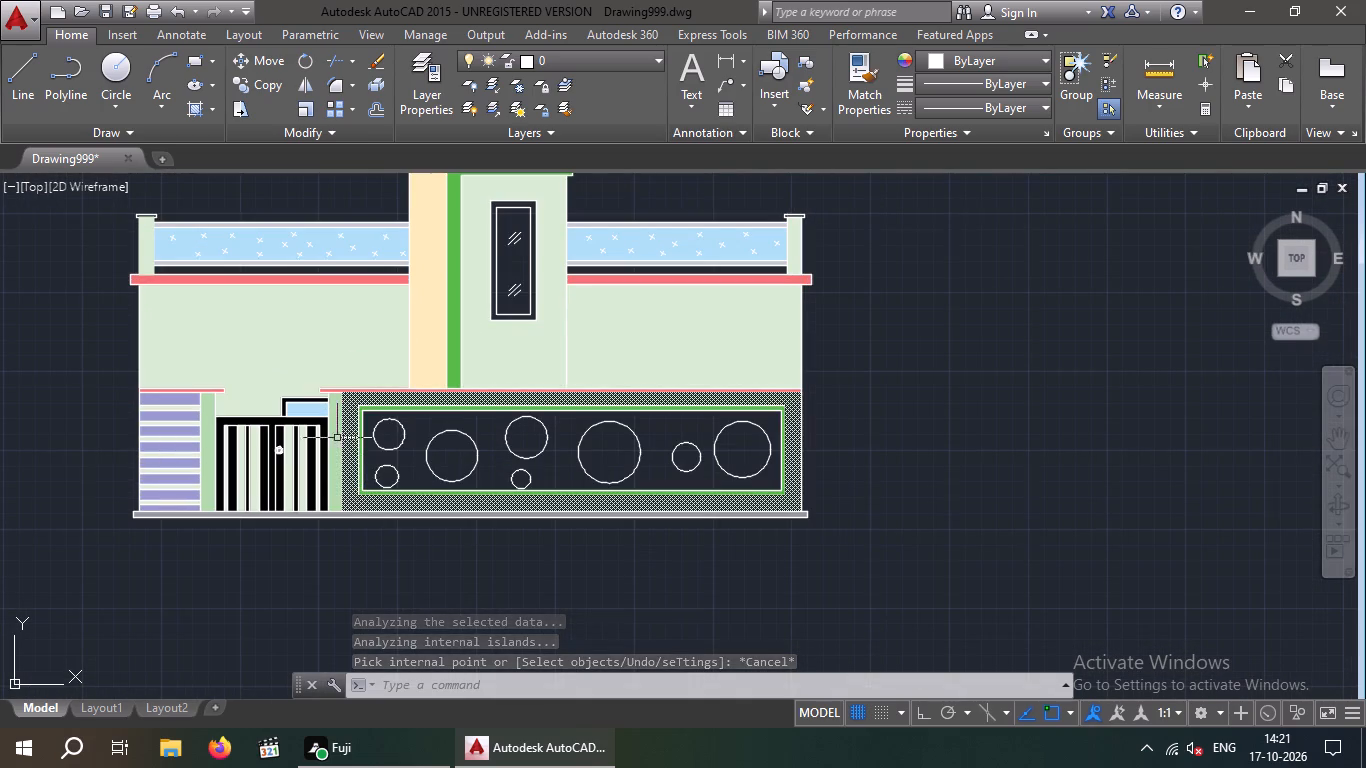
{"action": "left_click", "coordinate": [200, 106]}
{"action": "left_click", "coordinate": [557, 83]}
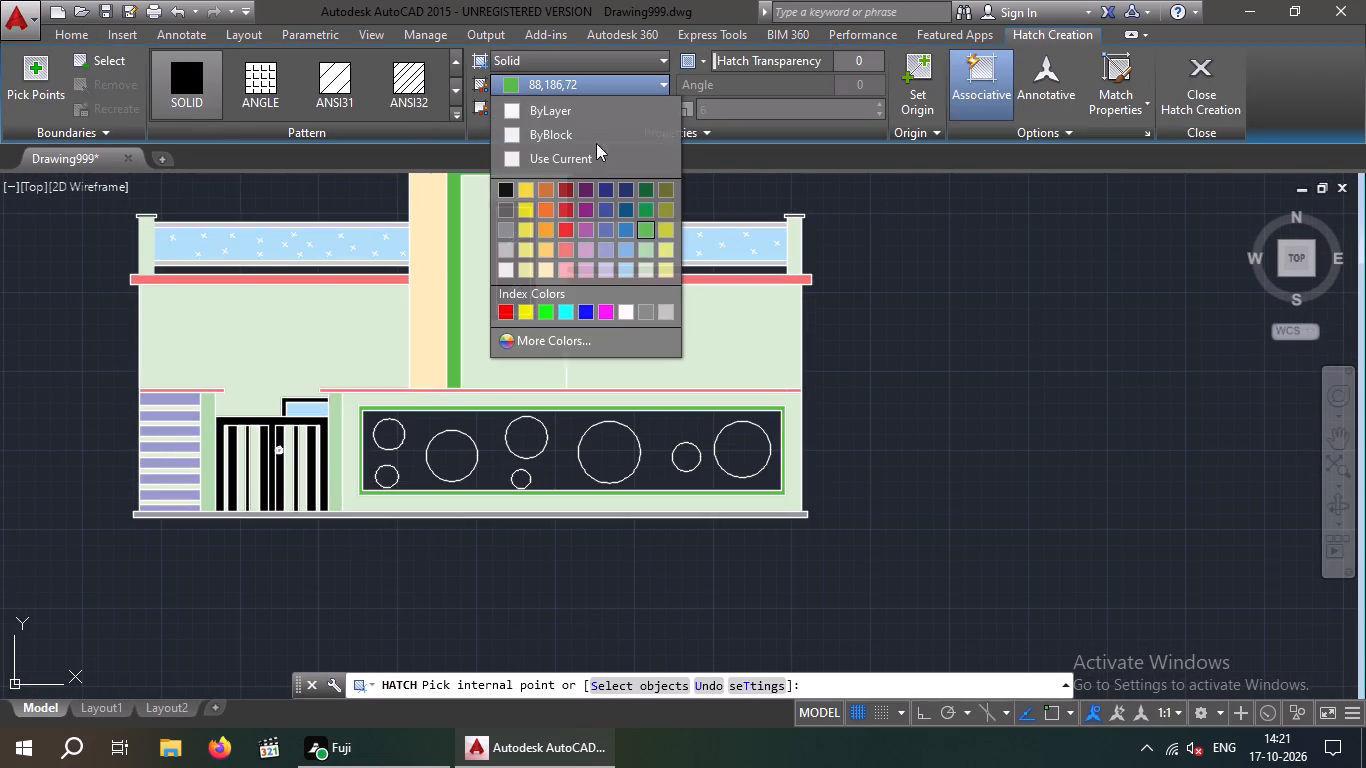
{"action": "left_click", "coordinate": [651, 267]}
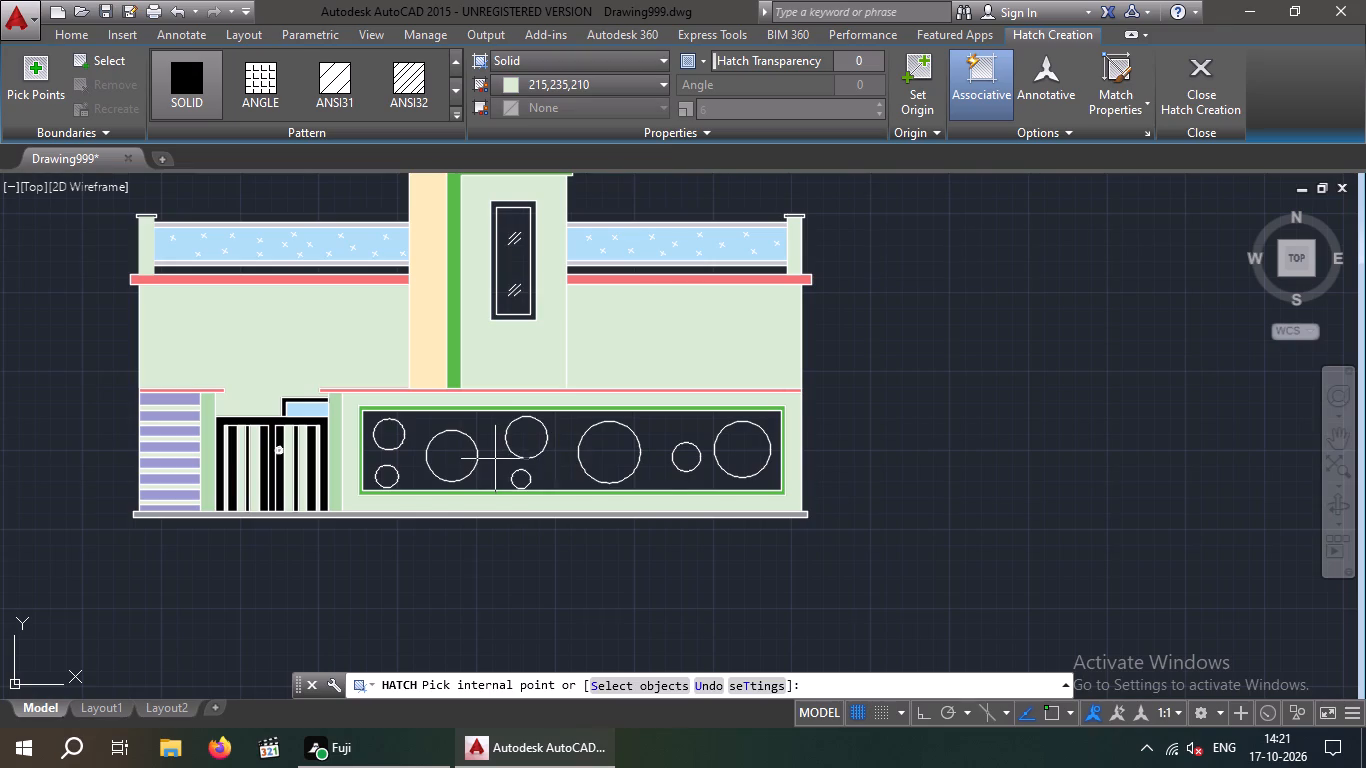
{"action": "left_click", "coordinate": [495, 458]}
{"action": "key", "text": "Escape"}
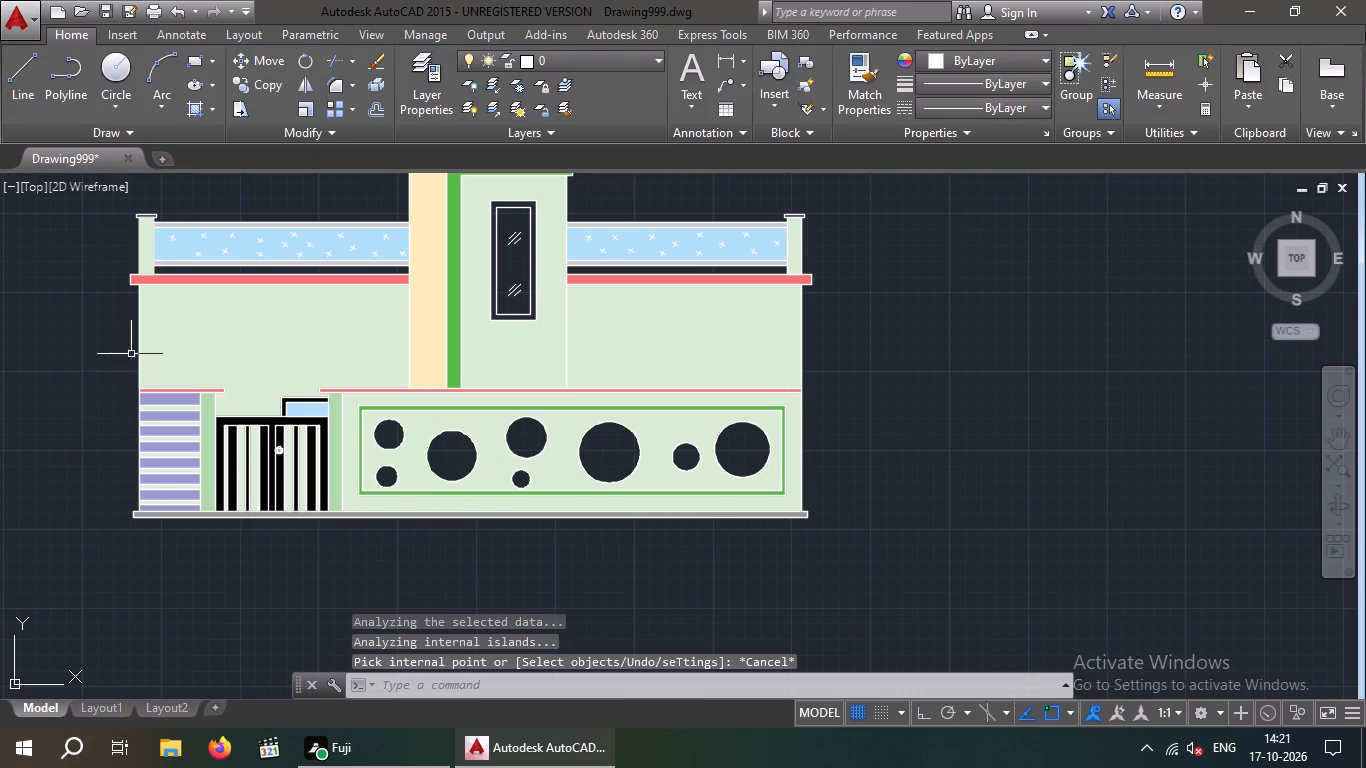
Fill seven of the circles in the green-framed panel, all but the smallest, with a solid hatch in colour 152,152,204.
{"action": "left_click", "coordinate": [194, 110]}
{"action": "left_click", "coordinate": [589, 81]}
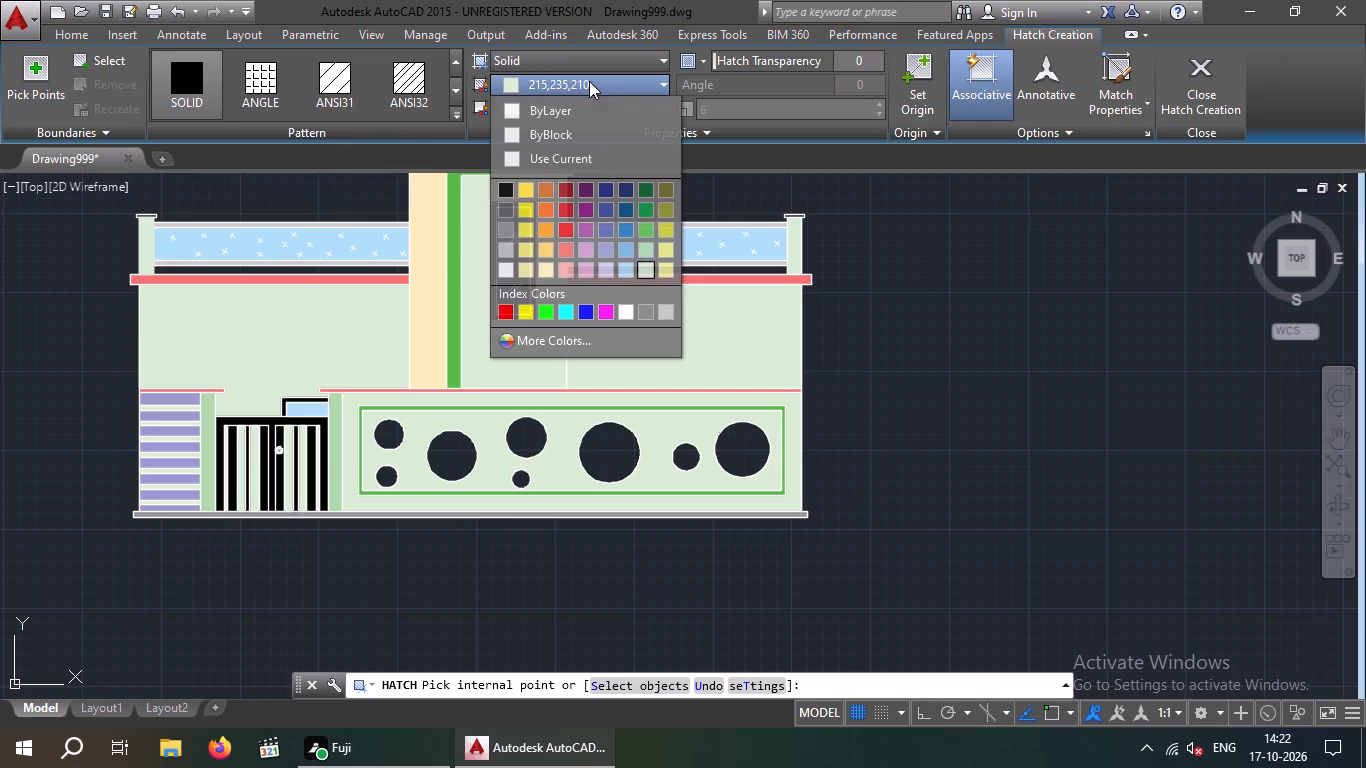
{"action": "left_click", "coordinate": [605, 247]}
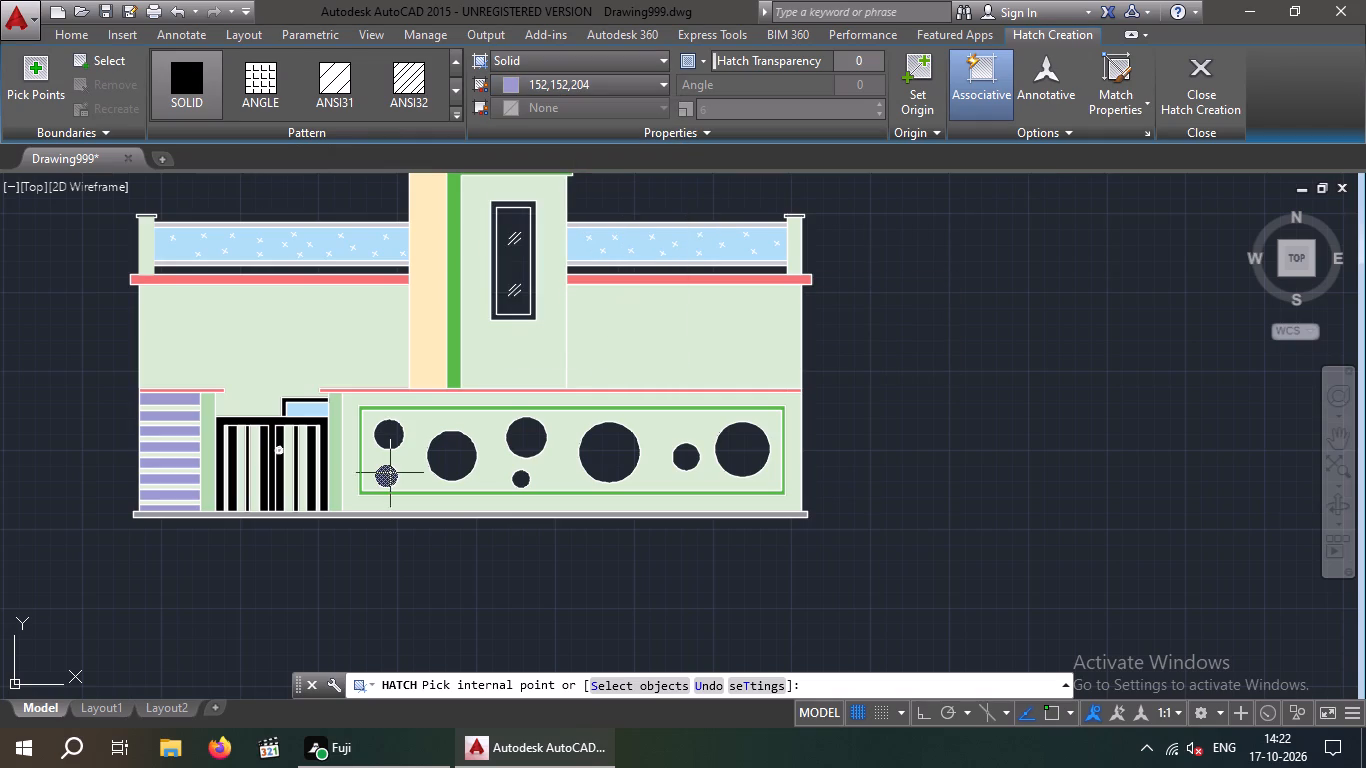
{"action": "left_click", "coordinate": [462, 450]}
{"action": "left_click", "coordinate": [526, 439]}
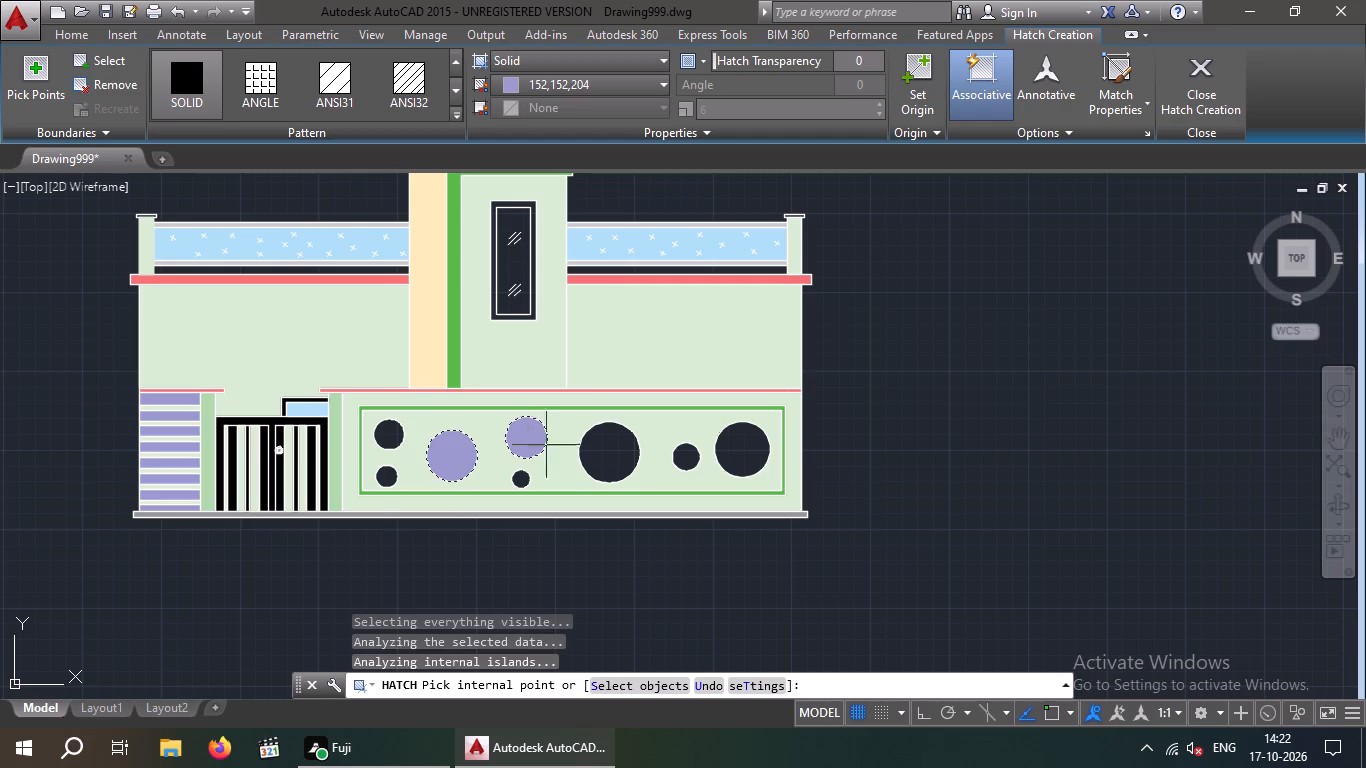
{"action": "left_click", "coordinate": [588, 449]}
{"action": "left_click", "coordinate": [683, 456]}
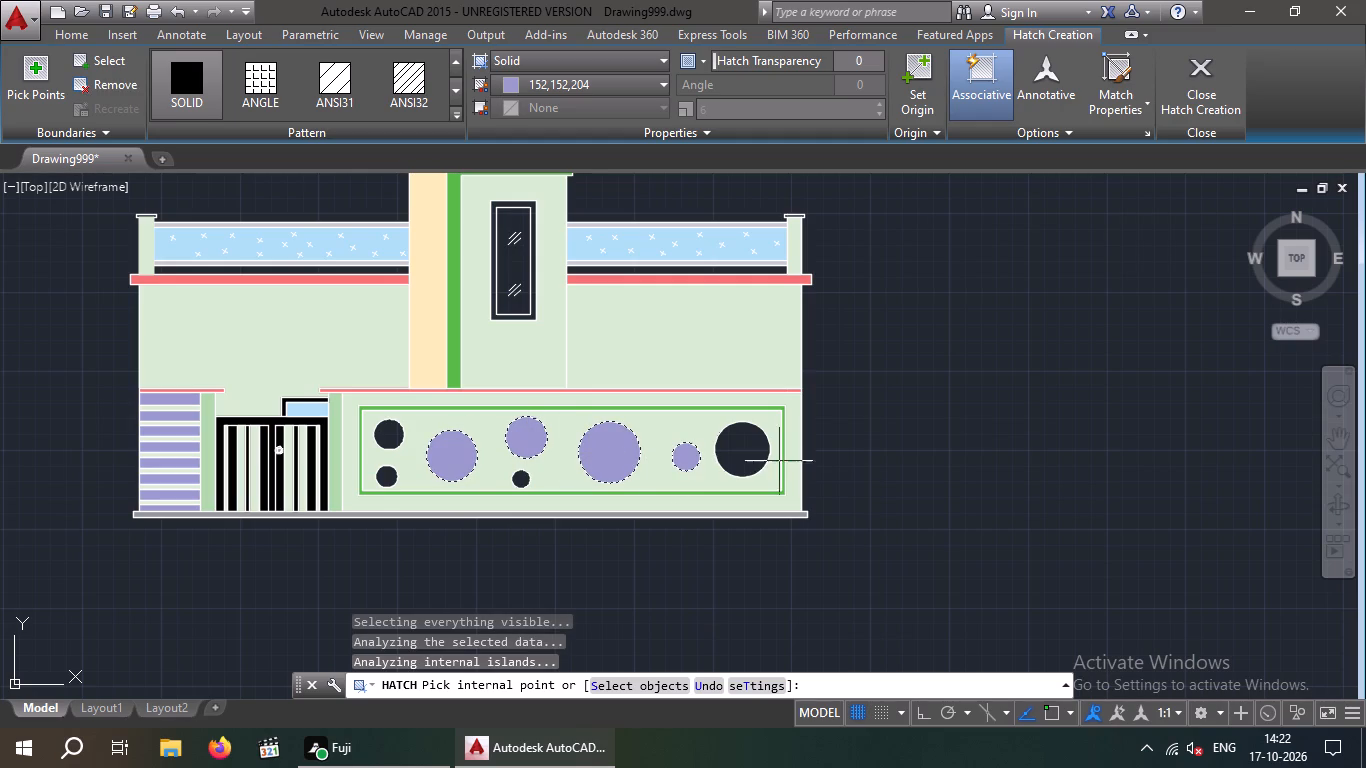
{"action": "left_click", "coordinate": [765, 454]}
{"action": "left_click", "coordinate": [526, 478]}
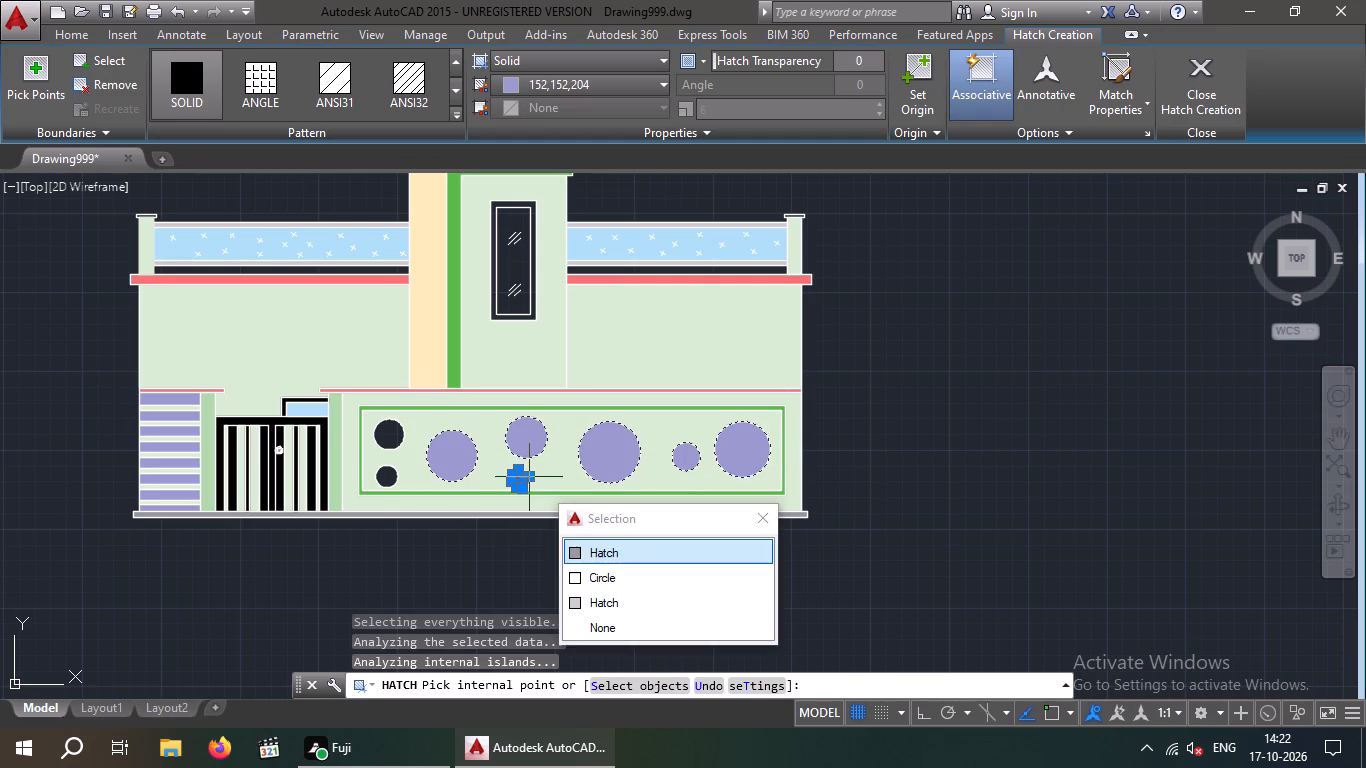
{"action": "left_click", "coordinate": [389, 476]}
{"action": "left_click", "coordinate": [394, 442]}
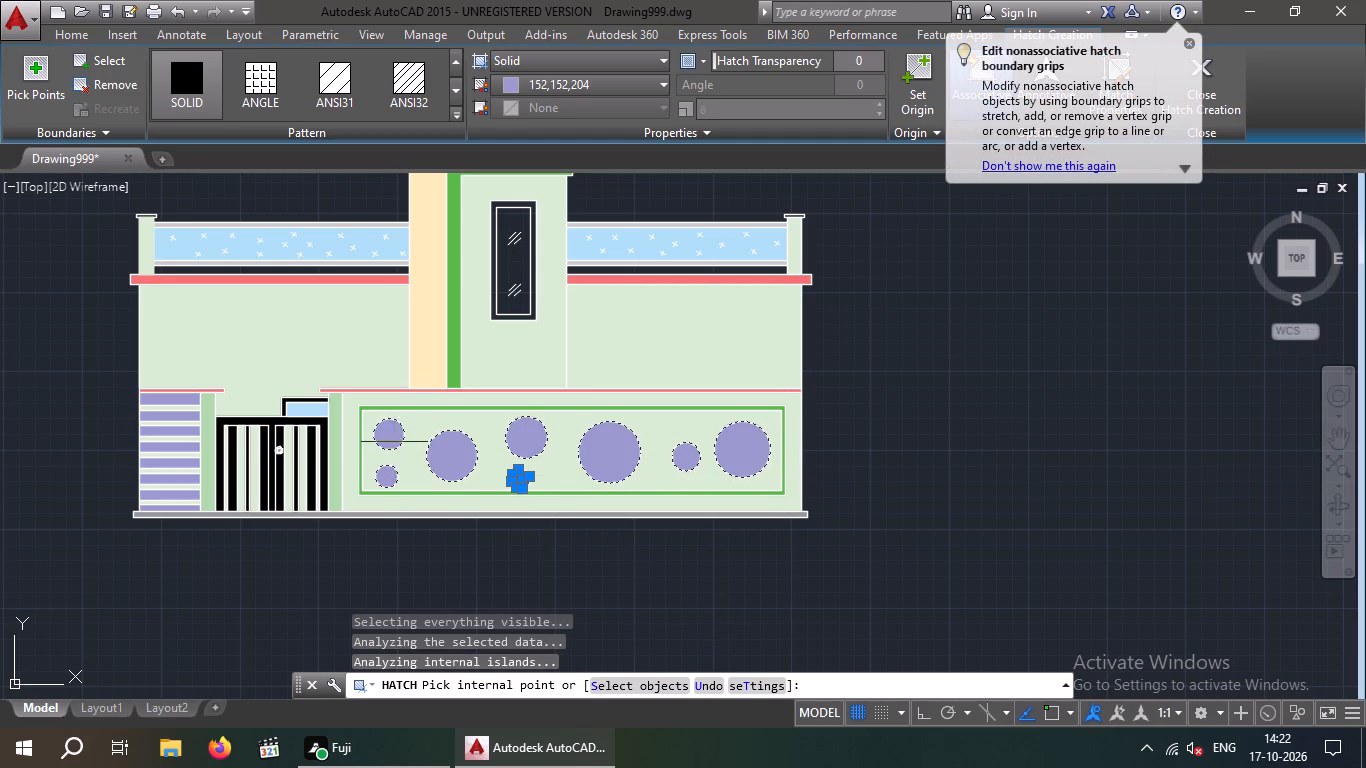
{"action": "key", "text": "Escape"}
{"action": "key", "text": "Escape"}
{"action": "key", "text": "Escape"}
{"action": "key", "text": "Escape"}
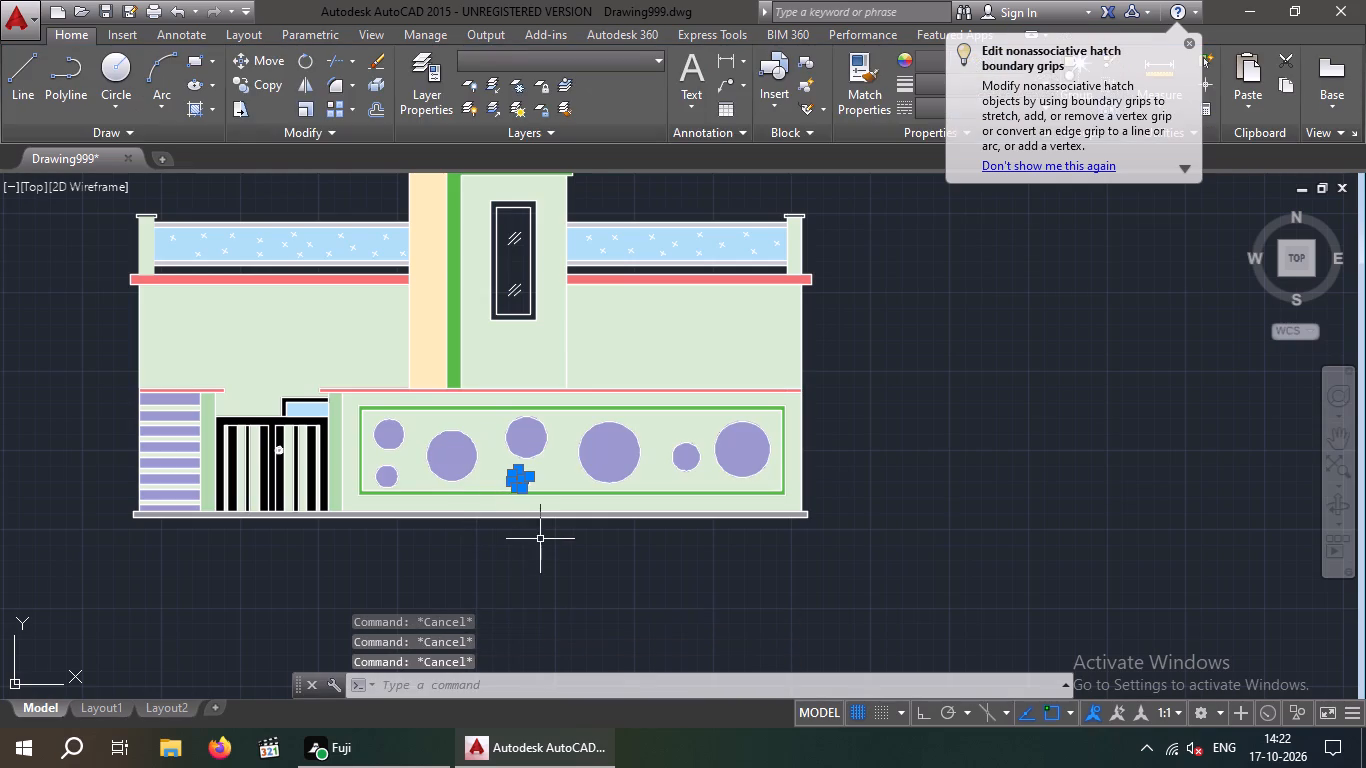
{"action": "key", "text": "Escape"}
Fill the remaining smallest circle in the panel with the same solid hatch in colour 152,152,204.
{"action": "scroll", "coordinate": [523, 483], "scroll_direction": "up", "scroll_amount": 3}
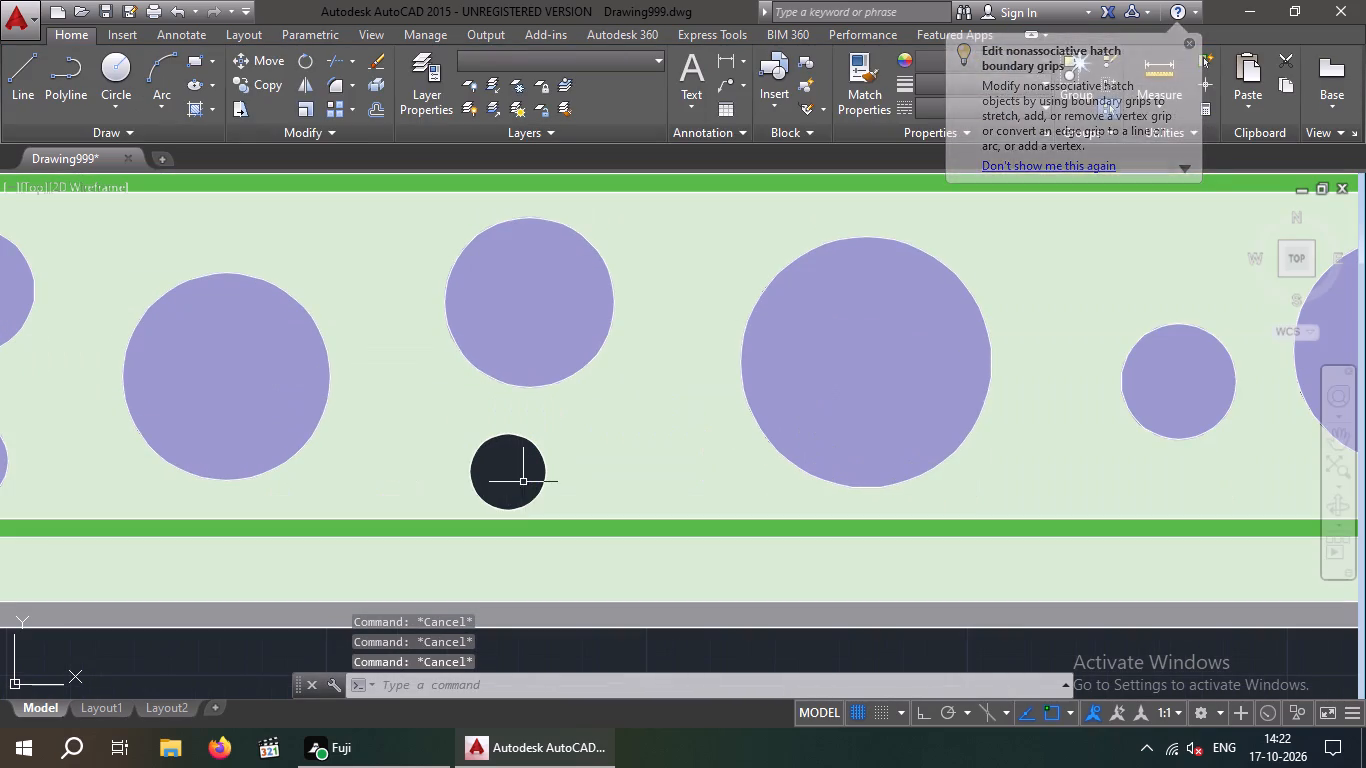
{"action": "left_click", "coordinate": [197, 112]}
{"action": "left_click", "coordinate": [183, 82]}
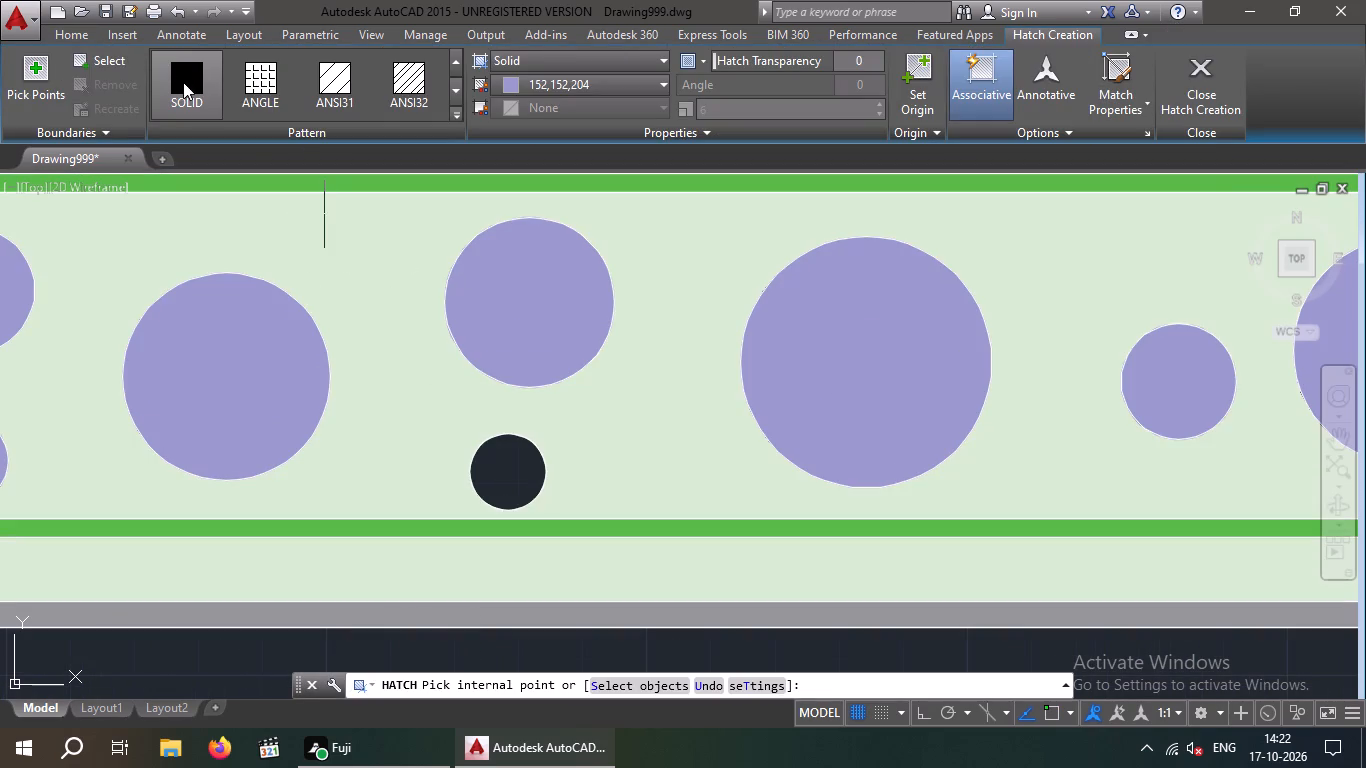
{"action": "left_click", "coordinate": [522, 474]}
{"action": "key", "text": "Escape"}
{"action": "scroll", "coordinate": [454, 439], "scroll_direction": "down", "scroll_amount": 1}
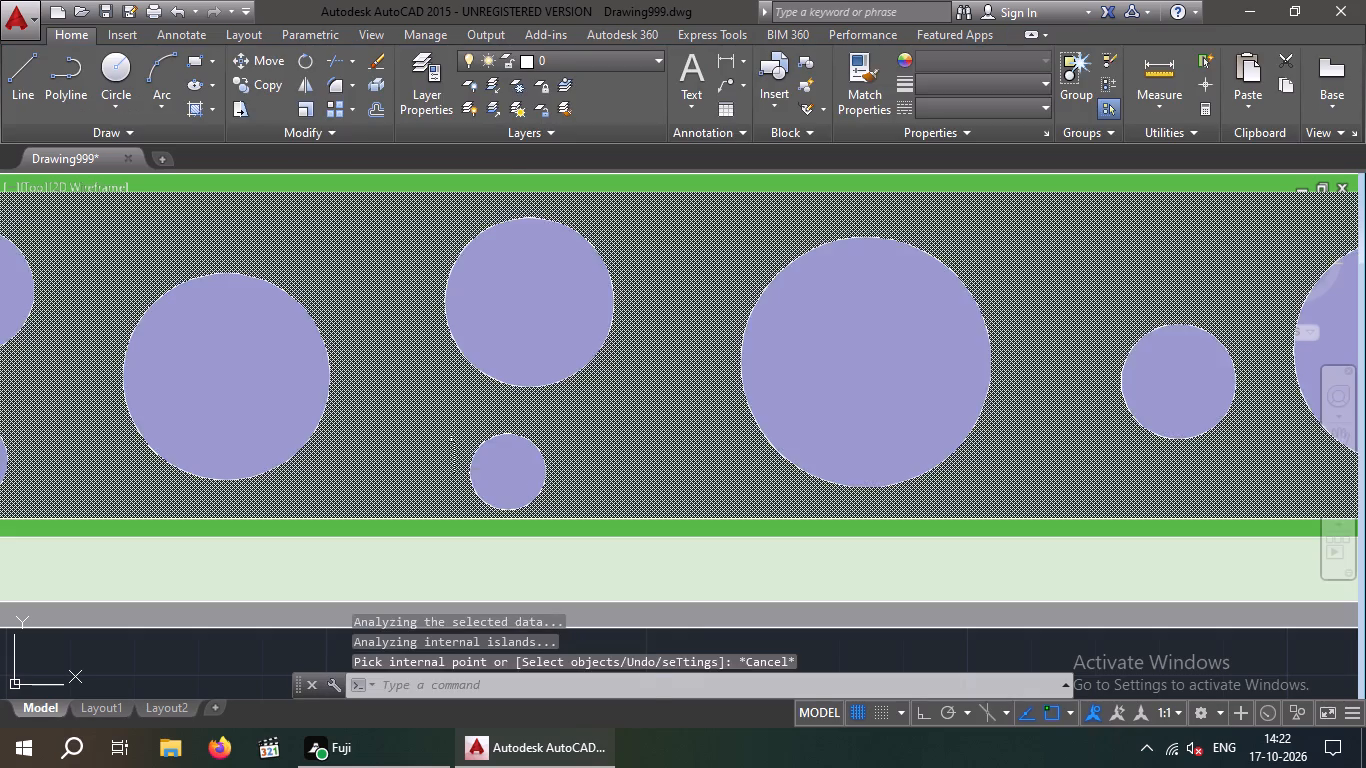
{"action": "scroll", "coordinate": [454, 439], "scroll_direction": "down", "scroll_amount": 2}
{"action": "key", "text": "Escape"}
{"action": "key", "text": "Escape"}
{"action": "key", "text": "Escape"}
Fill the frame band of the tall tower window with a solid hatch in black 0,0,0.
{"action": "scroll", "coordinate": [259, 484], "scroll_direction": "down", "scroll_amount": 2}
{"action": "scroll", "coordinate": [242, 513], "scroll_direction": "up", "scroll_amount": 2}
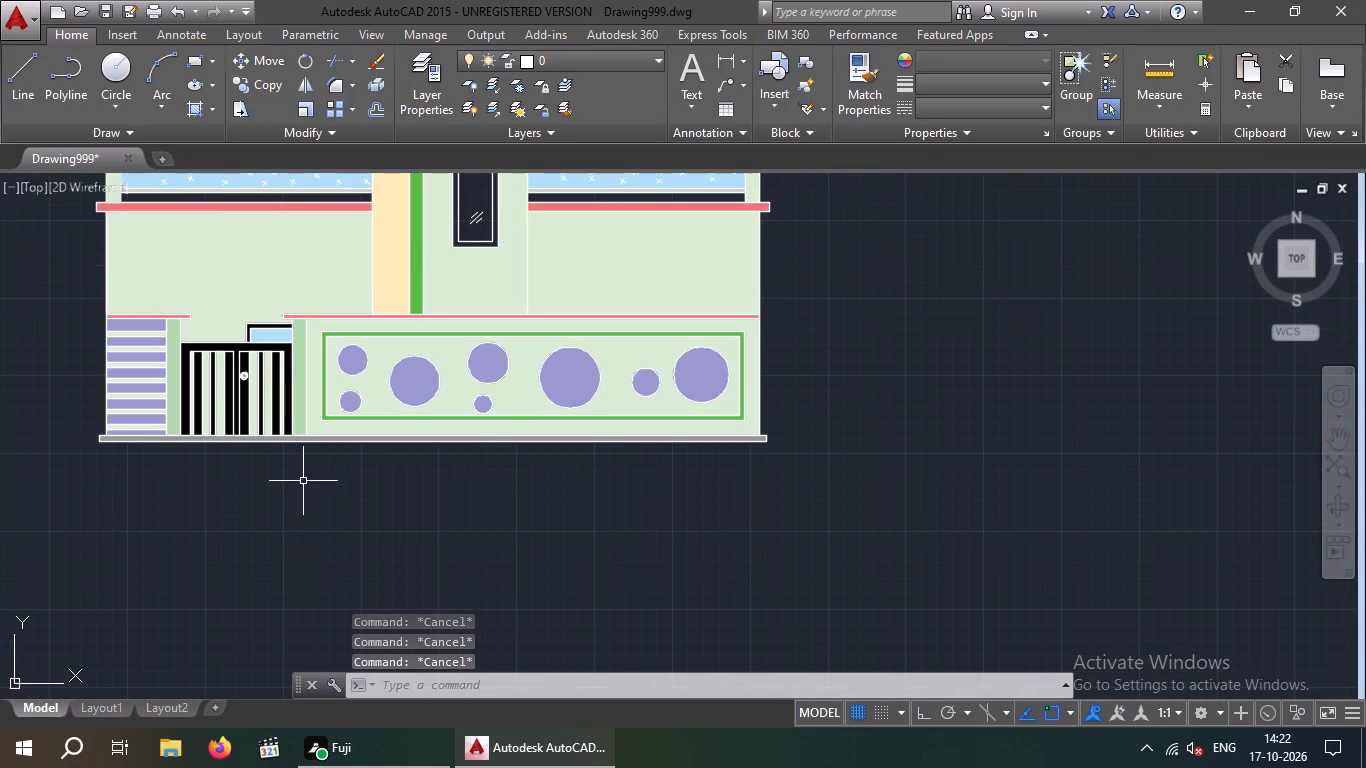
{"action": "scroll", "coordinate": [306, 481], "scroll_direction": "down", "scroll_amount": 1}
{"action": "middle_click_drag", "start_coordinate": [306, 481], "coordinate": [282, 515]}
{"action": "key", "text": "Escape"}
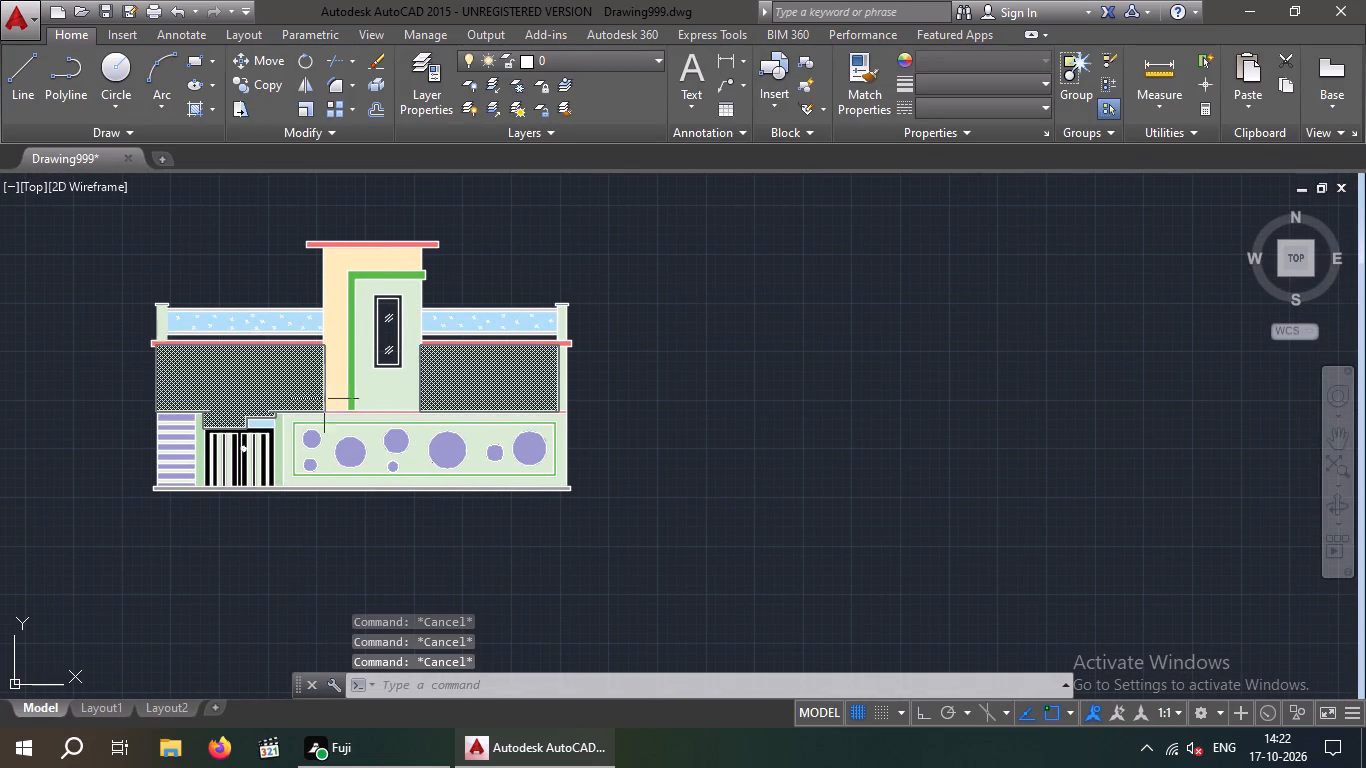
{"action": "scroll", "coordinate": [390, 314], "scroll_direction": "up", "scroll_amount": 3}
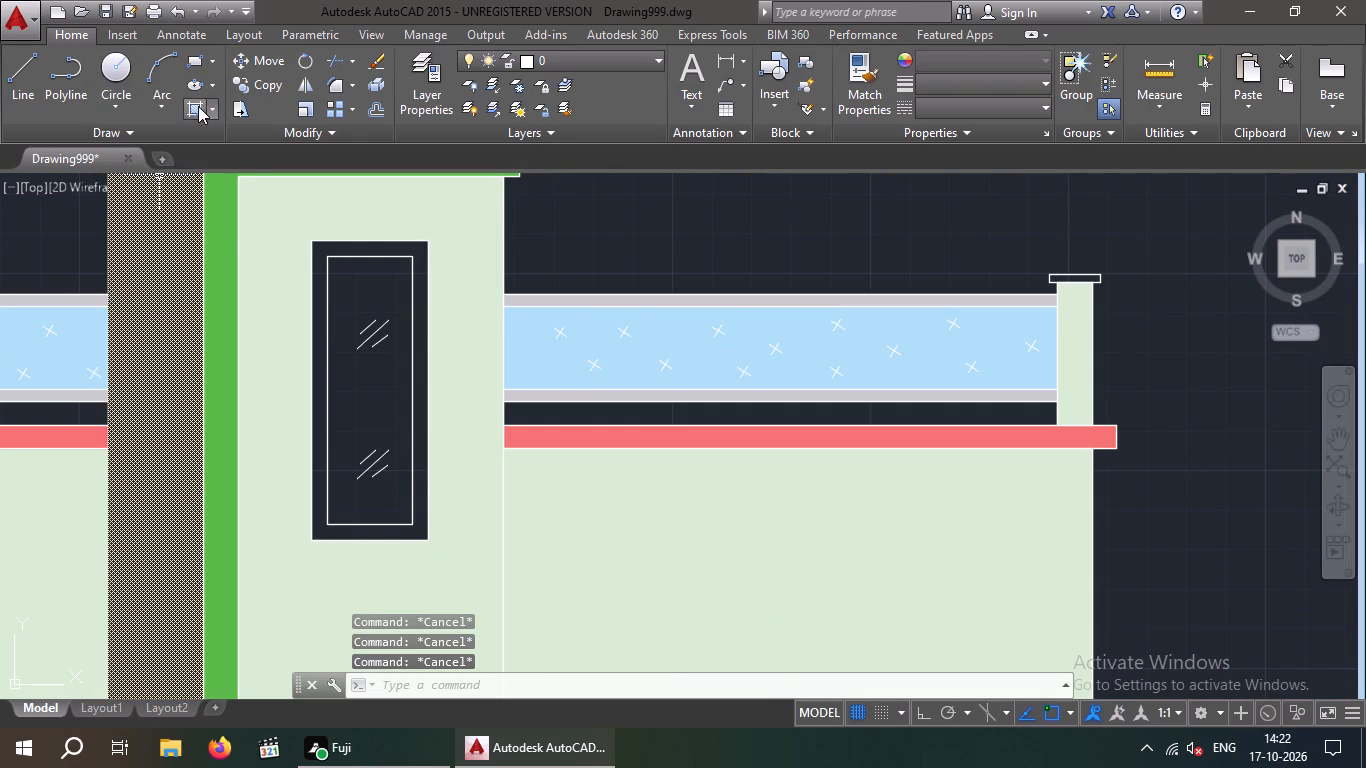
{"action": "left_click", "coordinate": [197, 106]}
{"action": "left_click", "coordinate": [182, 85]}
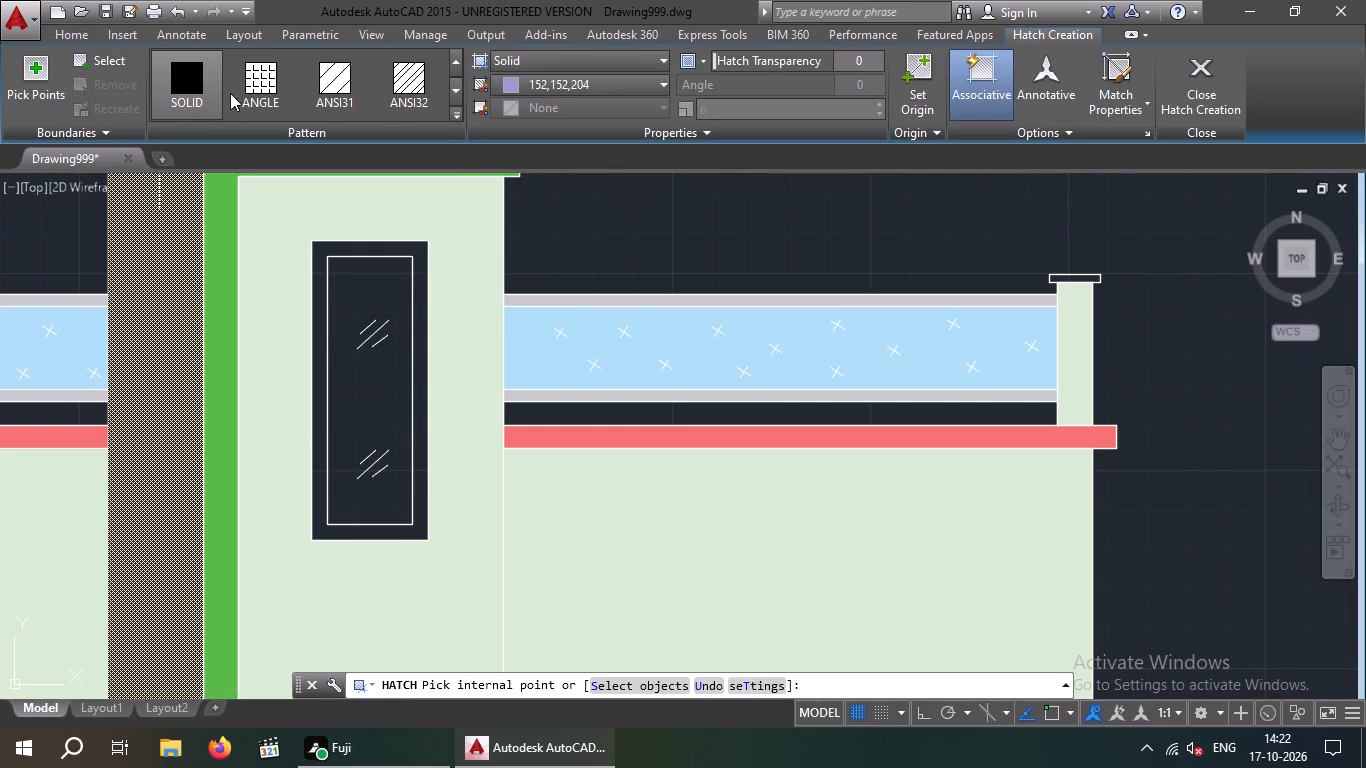
{"action": "left_click", "coordinate": [554, 88]}
{"action": "left_click", "coordinate": [501, 190]}
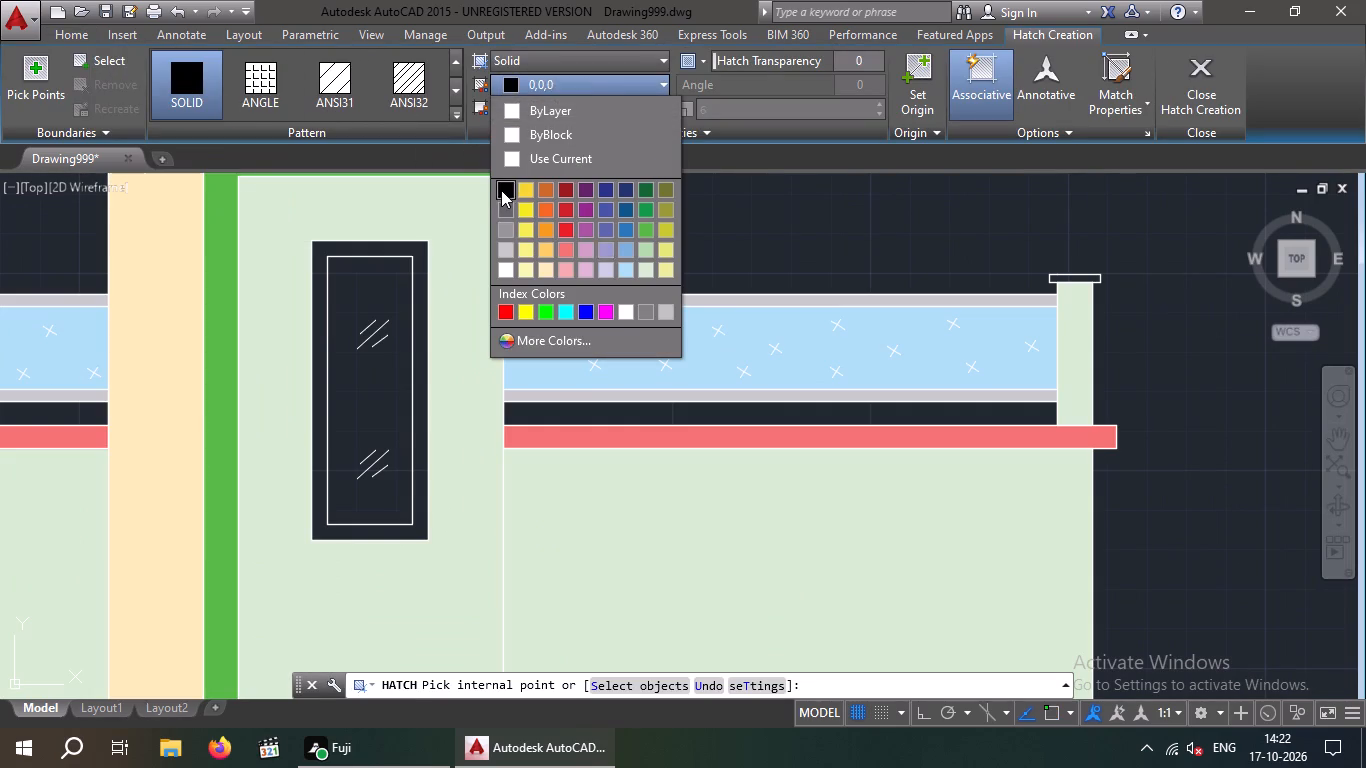
{"action": "left_click", "coordinate": [318, 289]}
{"action": "key", "text": "Escape"}
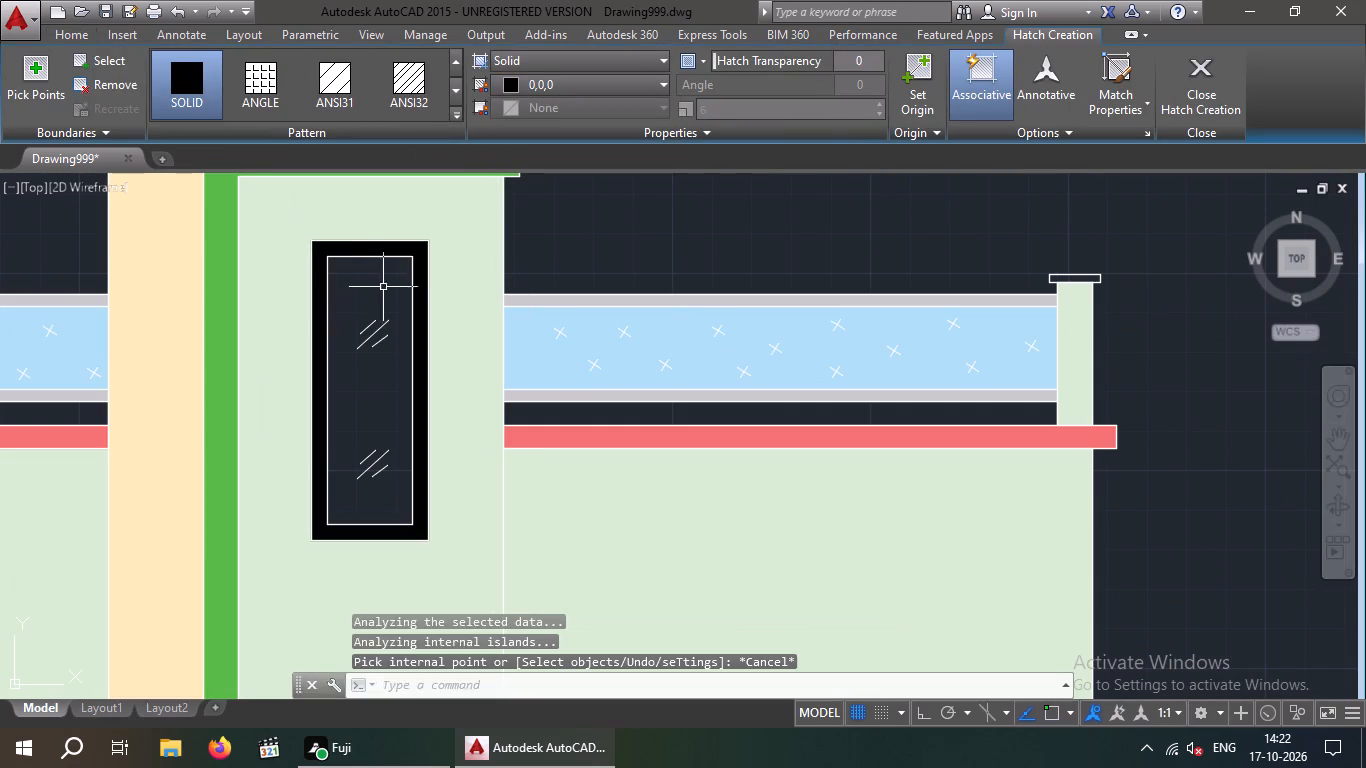
Fill the glass area inside the tower window's black frame with a solid hatch in colour 173,221,247.
{"action": "left_click", "coordinate": [197, 109]}
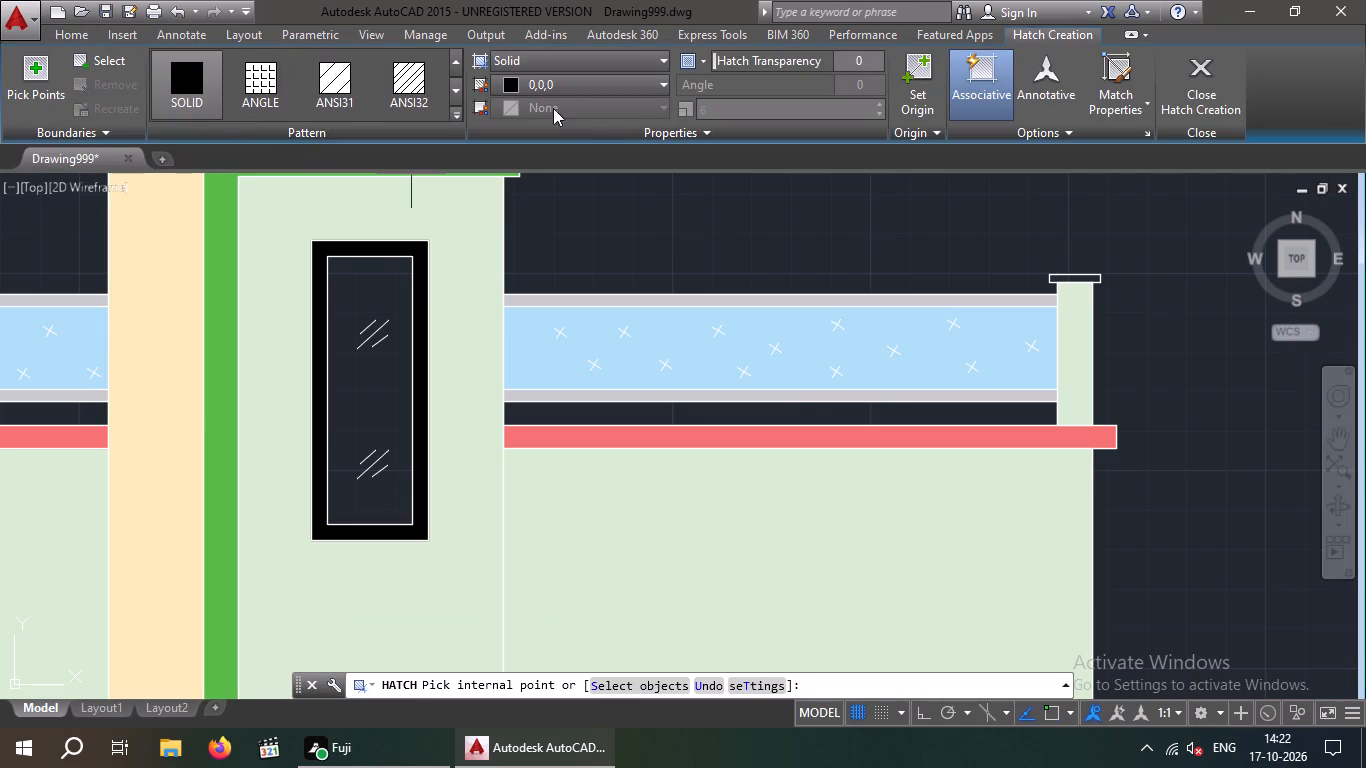
{"action": "left_click", "coordinate": [614, 87]}
{"action": "left_click", "coordinate": [626, 268]}
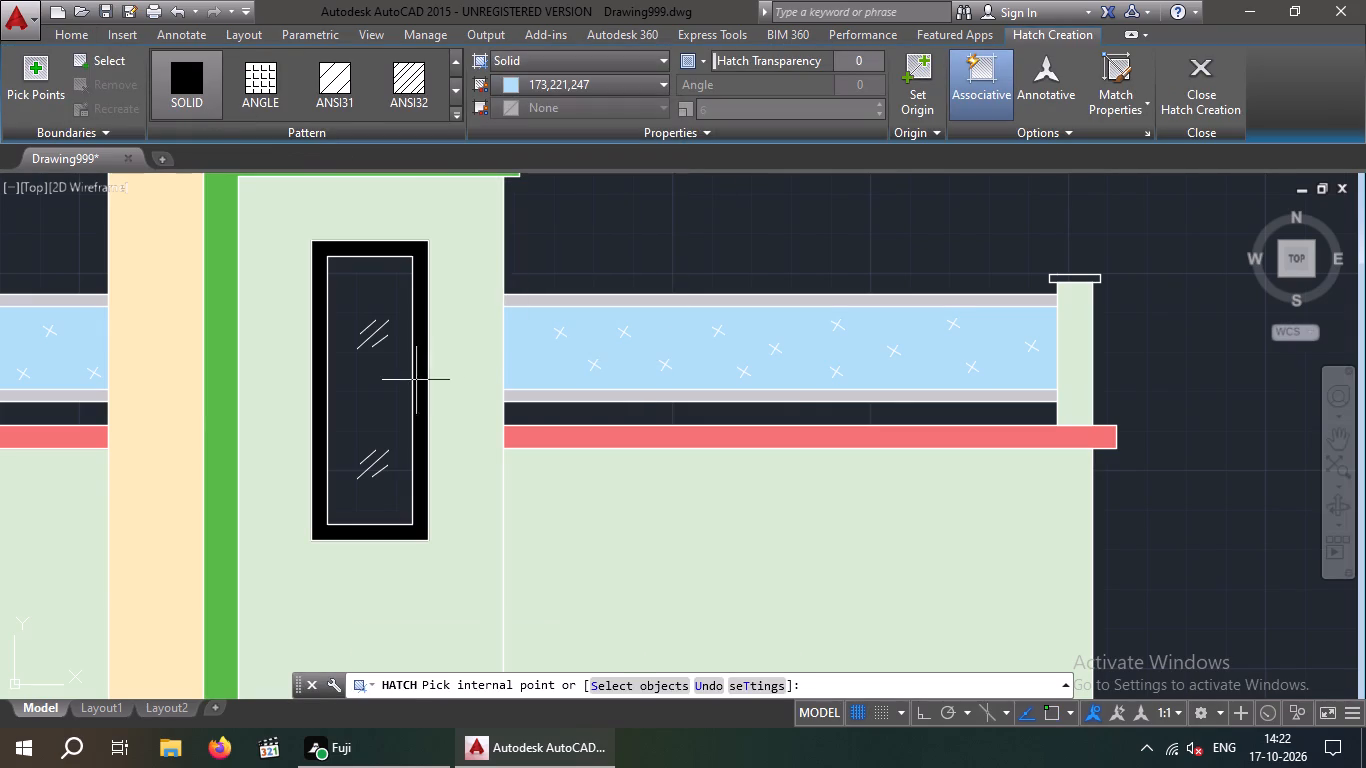
{"action": "left_click", "coordinate": [371, 377]}
{"action": "key", "text": "Escape"}
{"action": "scroll", "coordinate": [383, 359], "scroll_direction": "down", "scroll_amount": 3}
{"action": "key", "text": "Escape"}
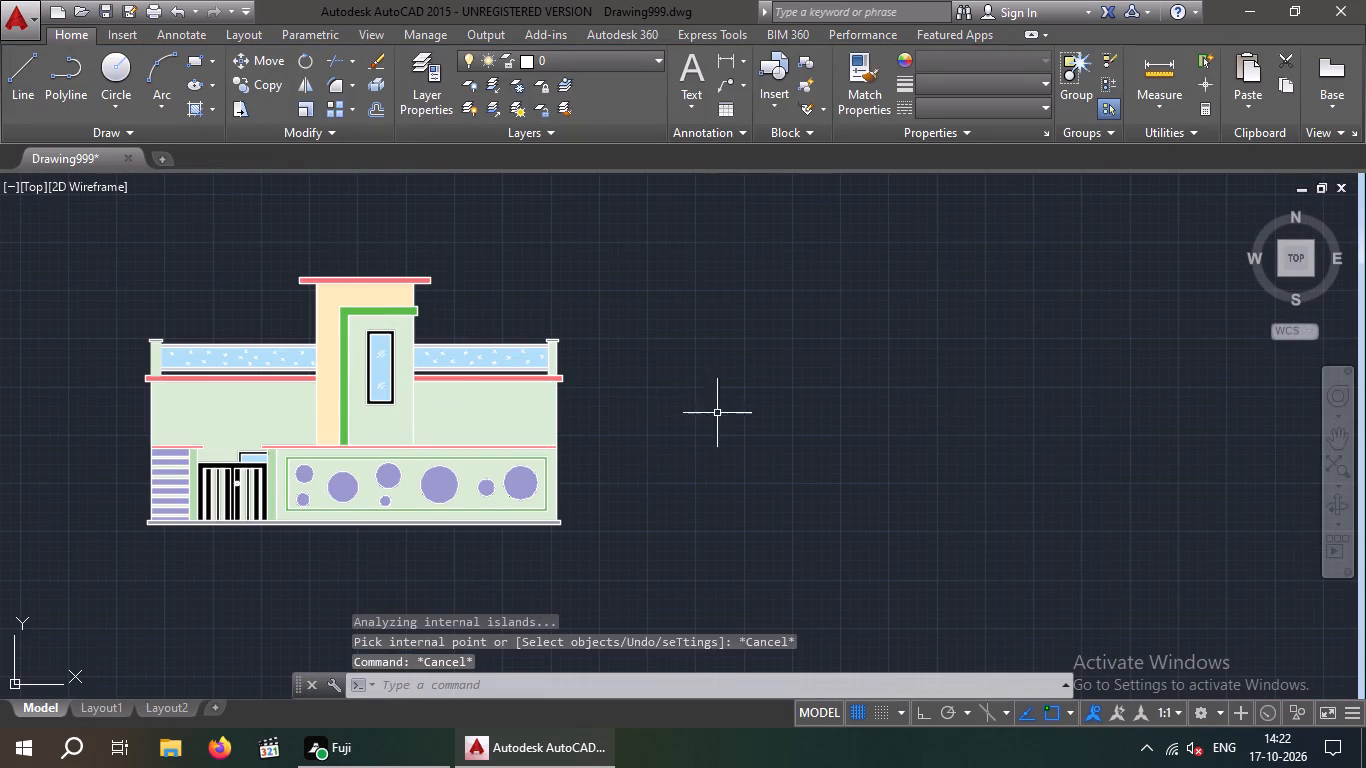
Examine the coloured front elevation as a whole and in relation to the floor plan above it.
{"action": "scroll", "coordinate": [732, 378], "scroll_direction": "down", "scroll_amount": 1}
{"action": "middle_click_drag", "start_coordinate": [733, 377], "coordinate": [849, 331]}
{"action": "middle_click_drag", "start_coordinate": [809, 380], "coordinate": [768, 459]}
{"action": "key", "text": "Escape"}
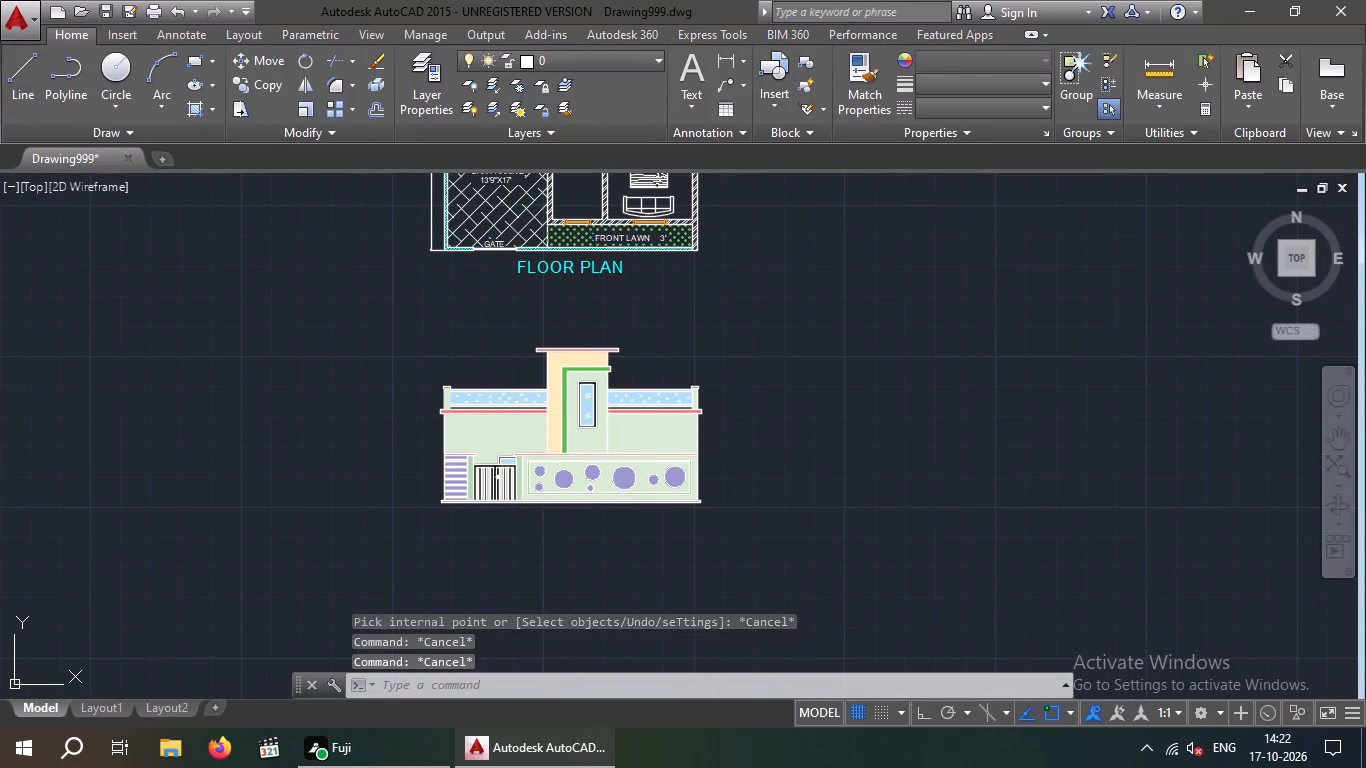
{"action": "key", "text": "Escape"}
{"action": "scroll", "coordinate": [600, 431], "scroll_direction": "up", "scroll_amount": 3}
{"action": "key", "text": "Escape"}
{"action": "scroll", "coordinate": [1145, 416], "scroll_direction": "down", "scroll_amount": 1}
{"action": "middle_click_drag", "start_coordinate": [1144, 415], "coordinate": [1143, 415]}
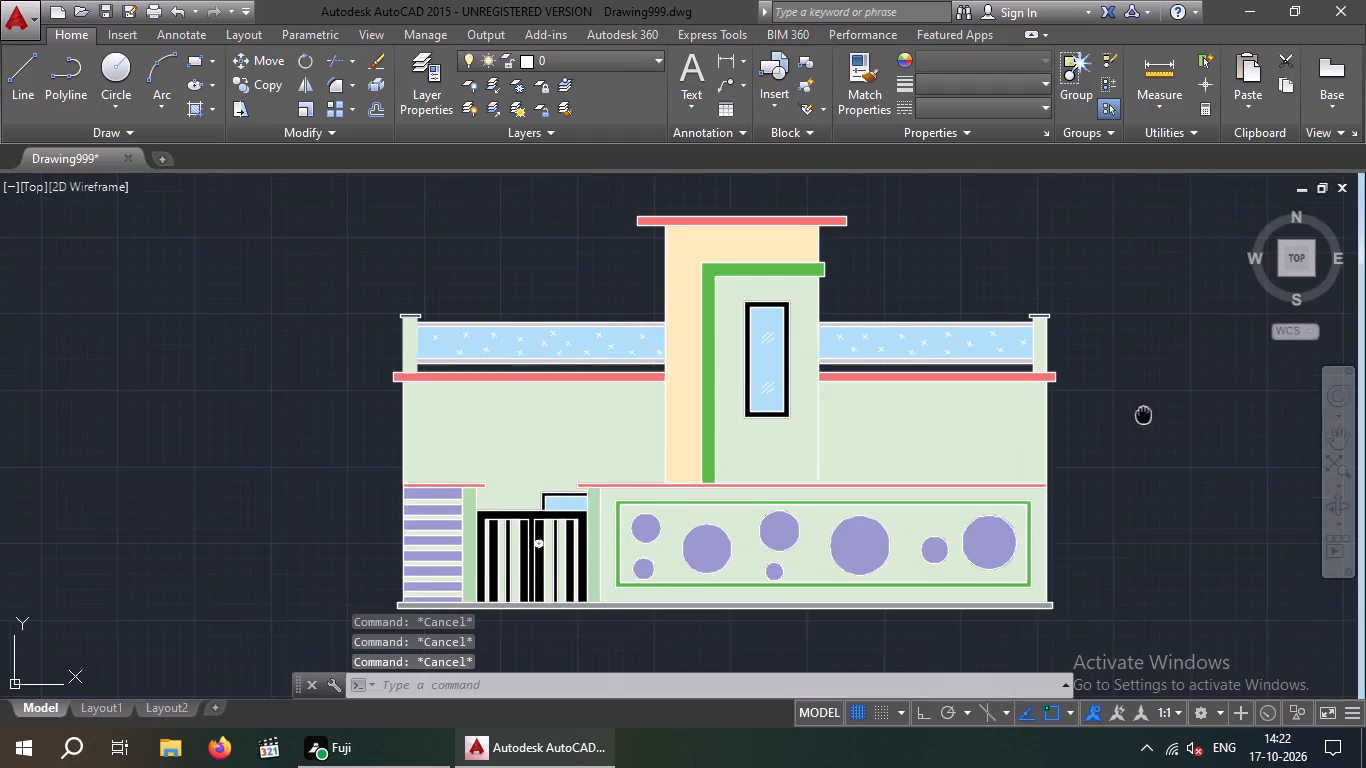
{"action": "middle_click_drag", "start_coordinate": [1143, 415], "coordinate": [959, 409]}
{"action": "middle_click_drag", "start_coordinate": [962, 475], "coordinate": [930, 418]}
{"action": "scroll", "coordinate": [952, 417], "scroll_direction": "down", "scroll_amount": 2}
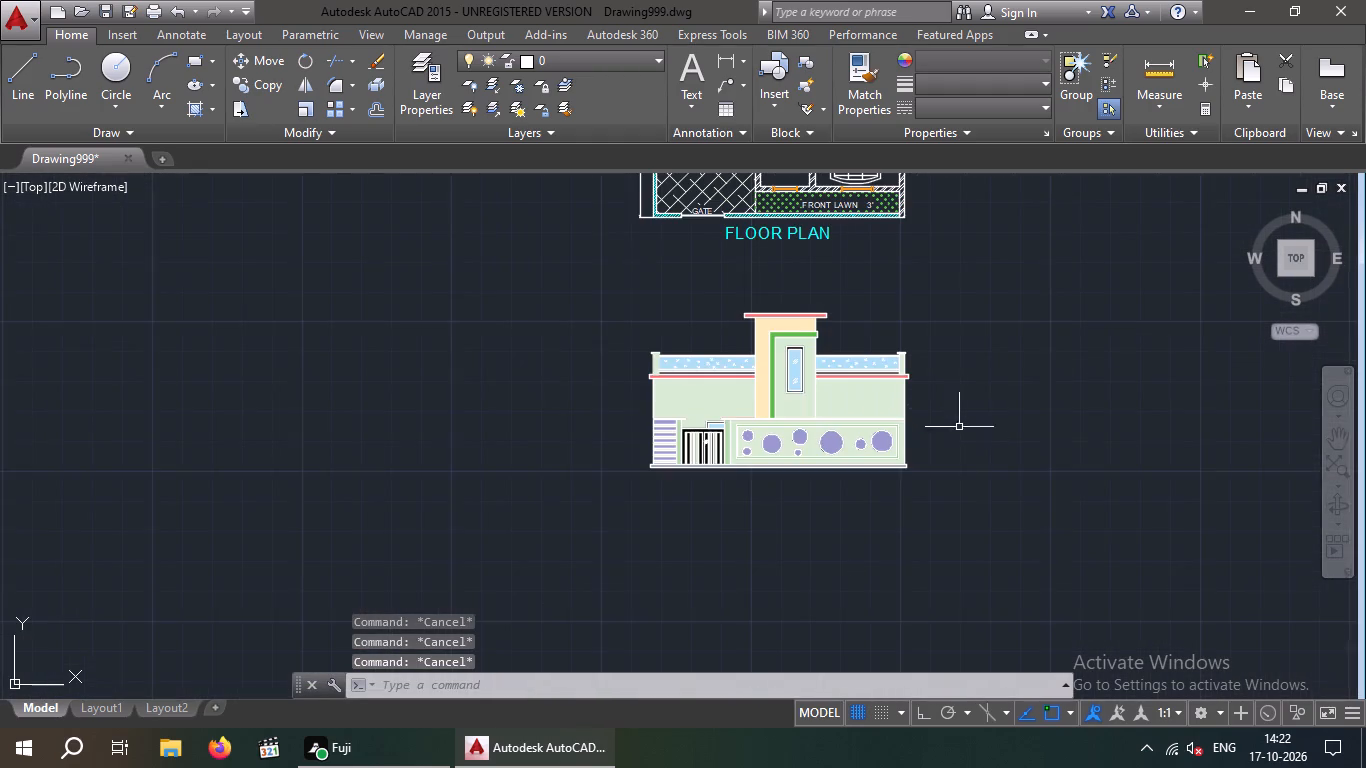
{"action": "middle_click_drag", "start_coordinate": [980, 440], "coordinate": [894, 454]}
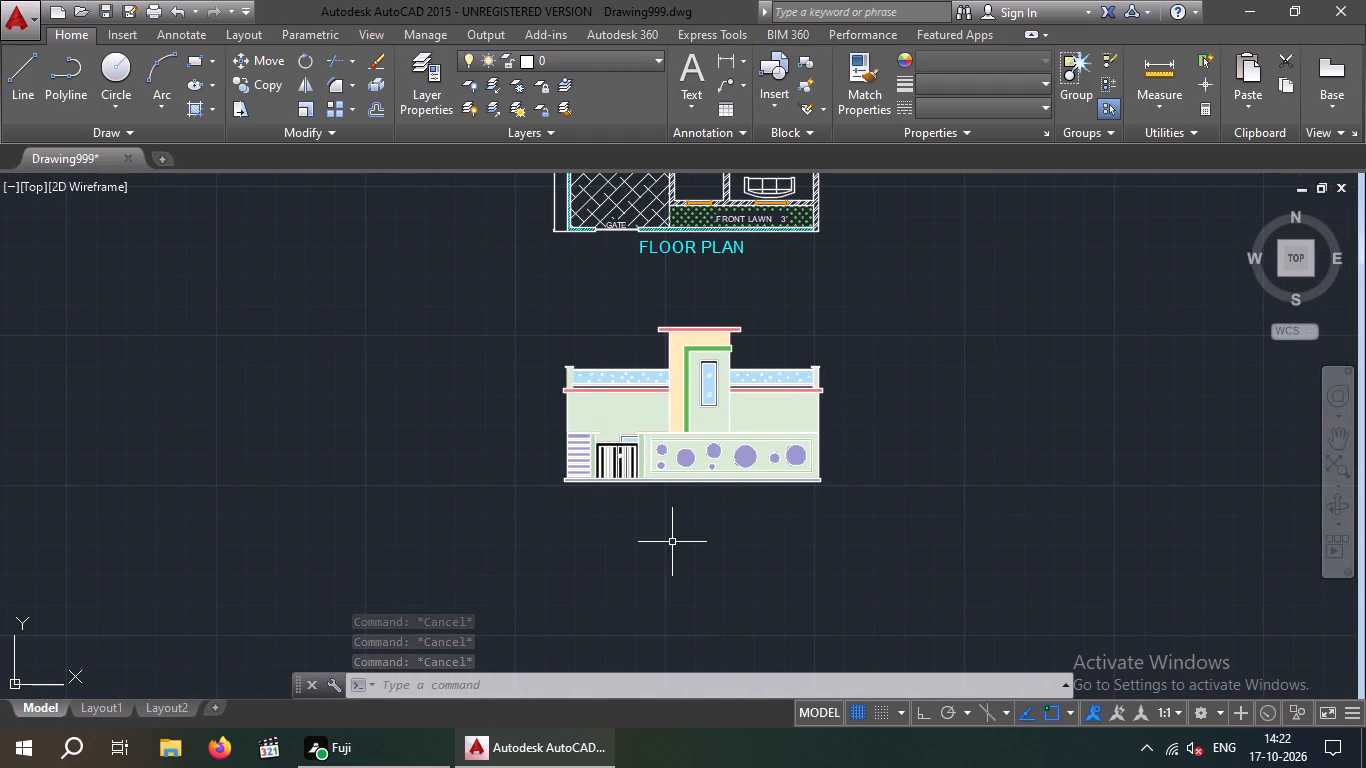
Select the solid hatches of all the circles in the green-framed panel and open their hatch colour choices.
{"action": "scroll", "coordinate": [672, 536], "scroll_direction": "up", "scroll_amount": 1}
{"action": "middle_click_drag", "start_coordinate": [672, 536], "coordinate": [626, 532]}
{"action": "scroll", "coordinate": [667, 408], "scroll_direction": "up", "scroll_amount": 4}
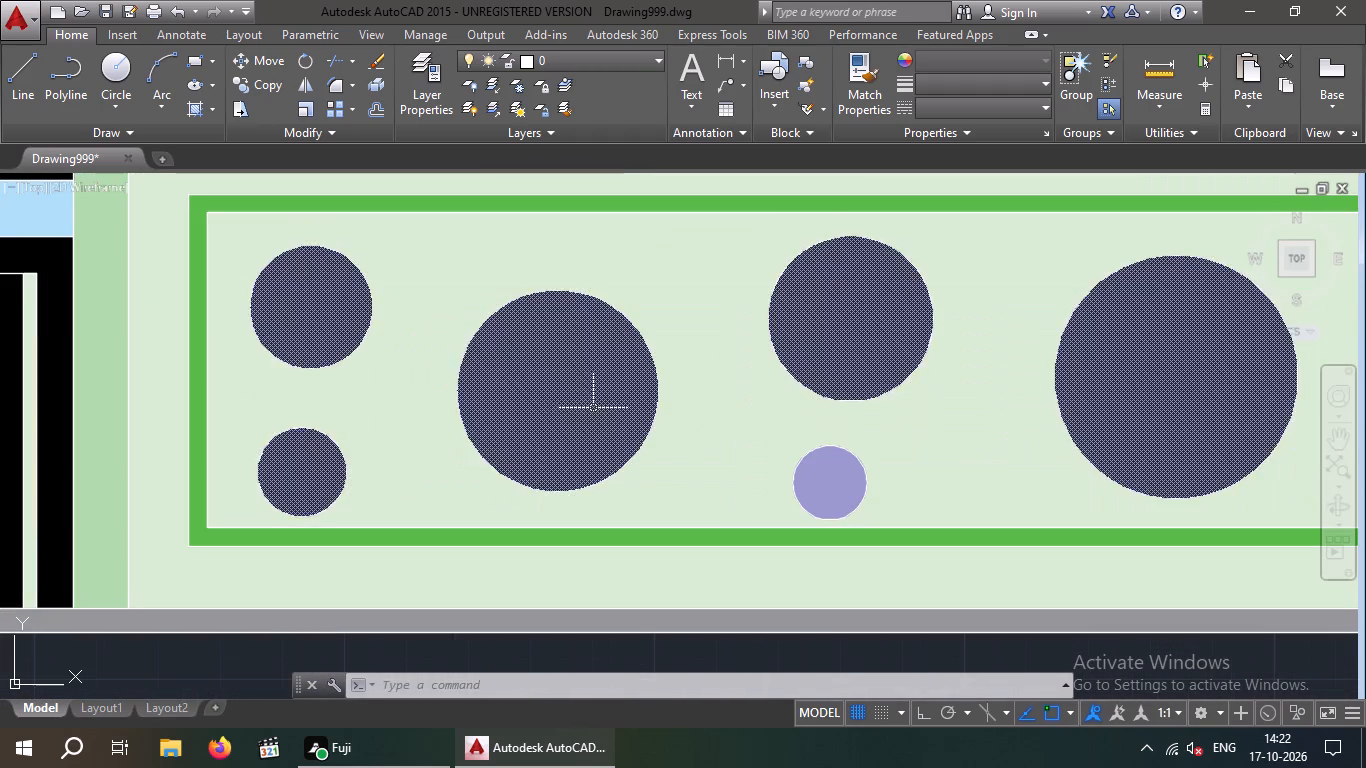
{"action": "left_click", "coordinate": [589, 406]}
{"action": "left_click", "coordinate": [833, 489]}
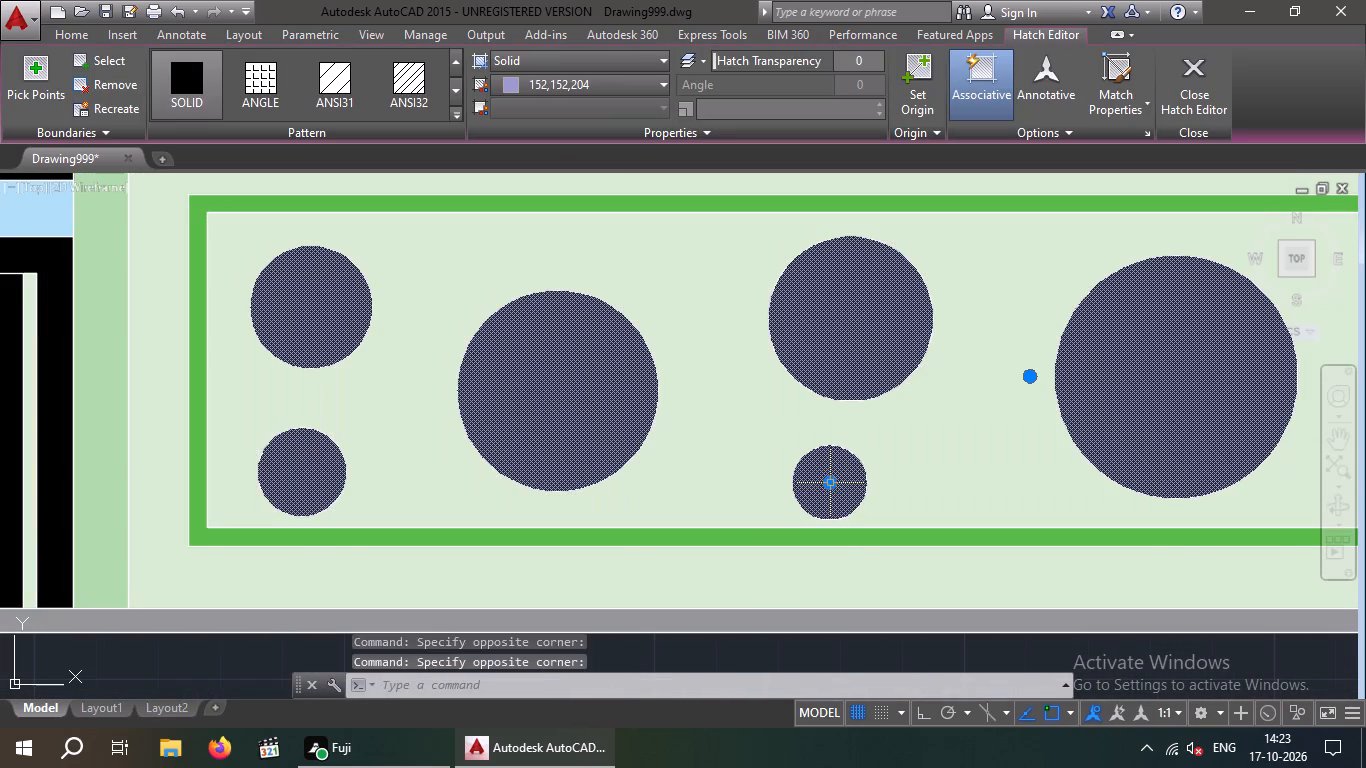
{"action": "left_click", "coordinate": [645, 84]}
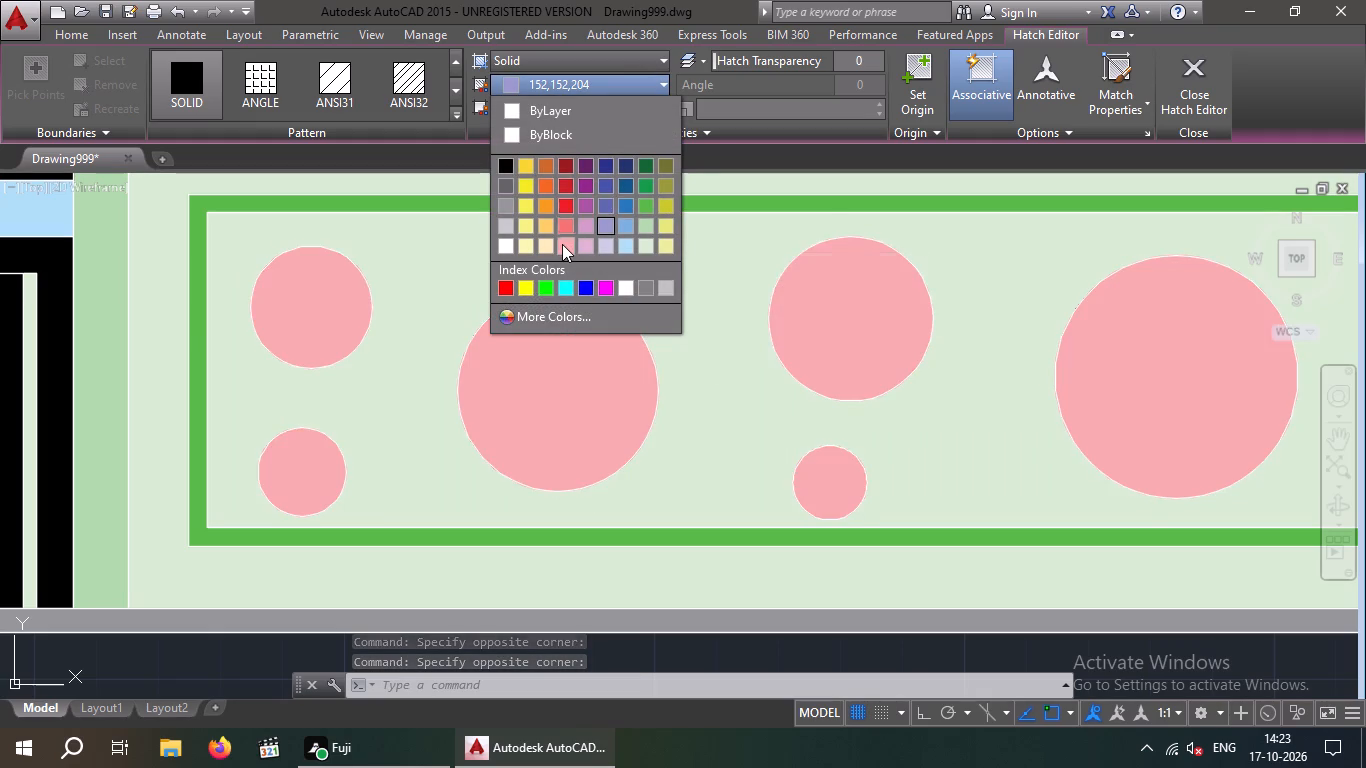
{"action": "scroll", "coordinate": [562, 244], "scroll_direction": "down", "scroll_amount": 2}
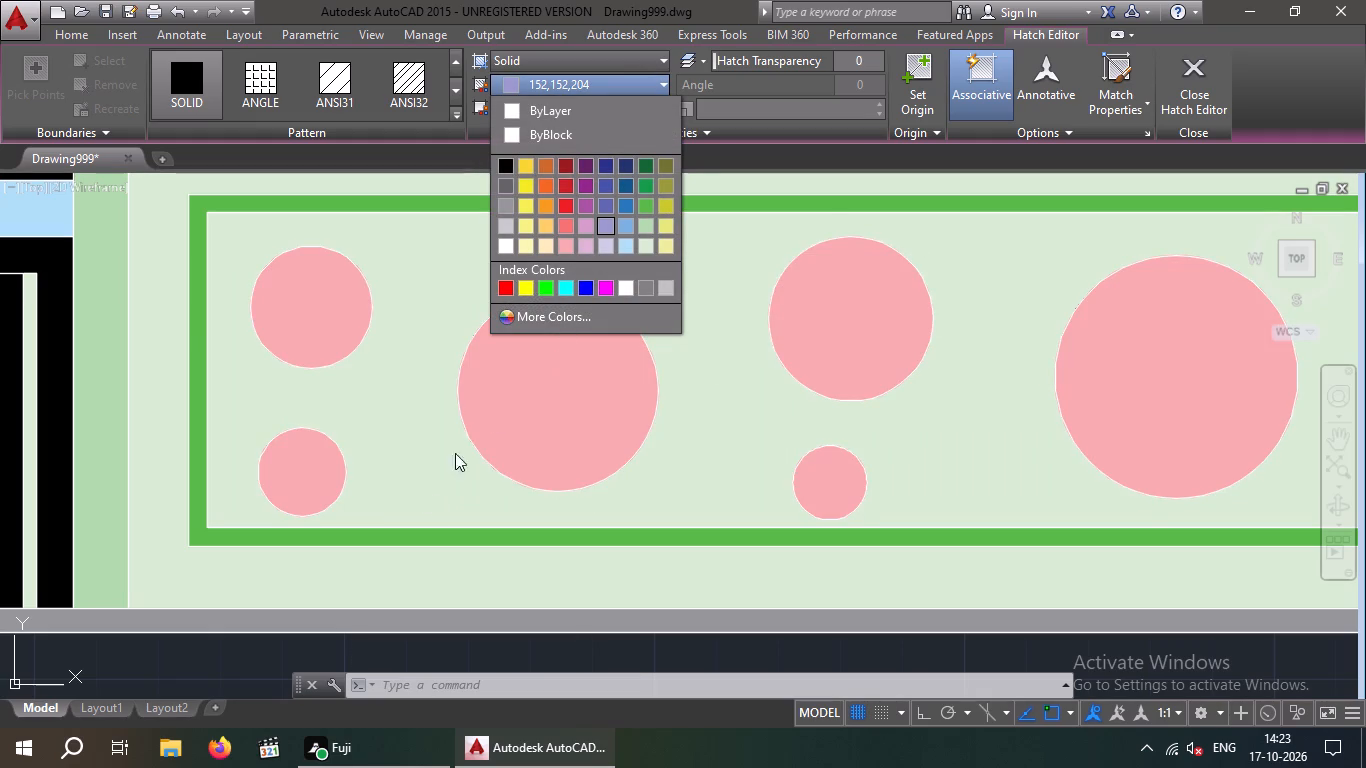
{"action": "scroll", "coordinate": [363, 583], "scroll_direction": "down", "scroll_amount": 2}
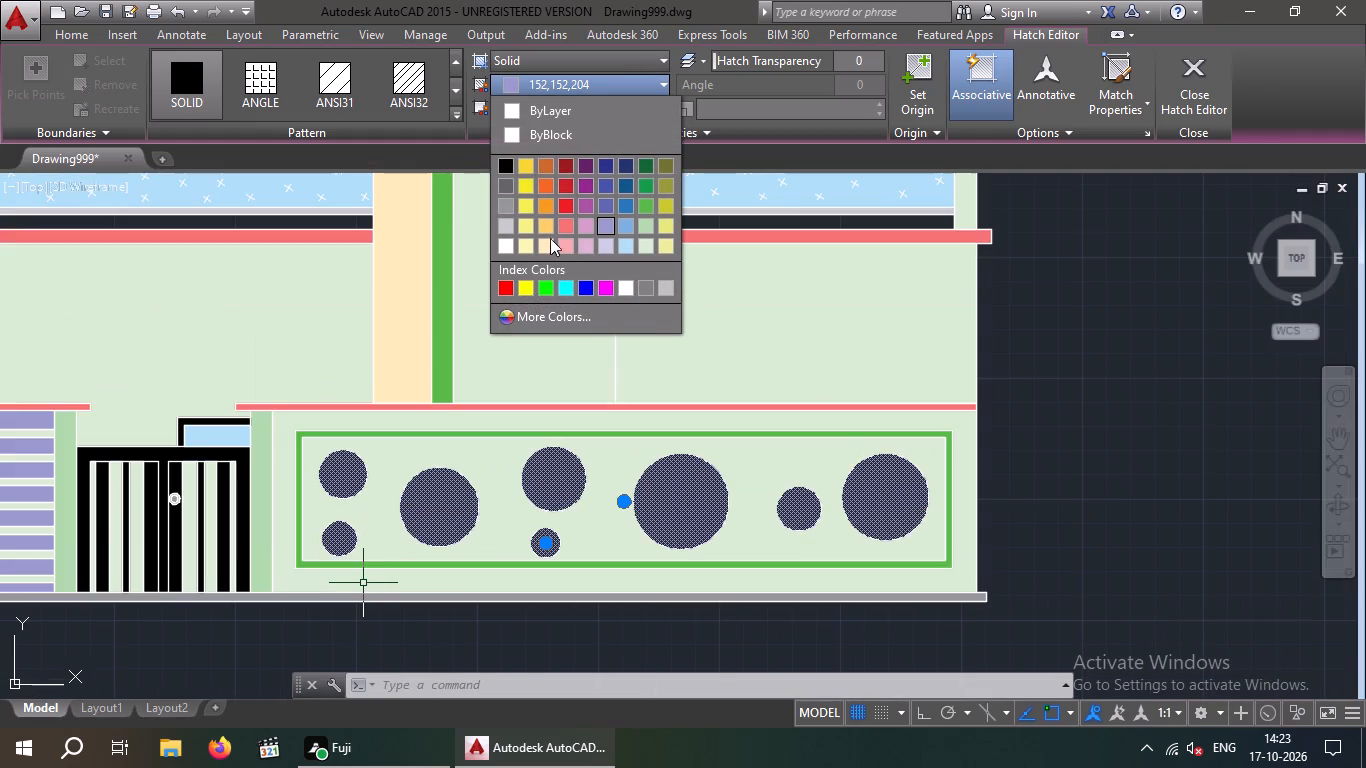
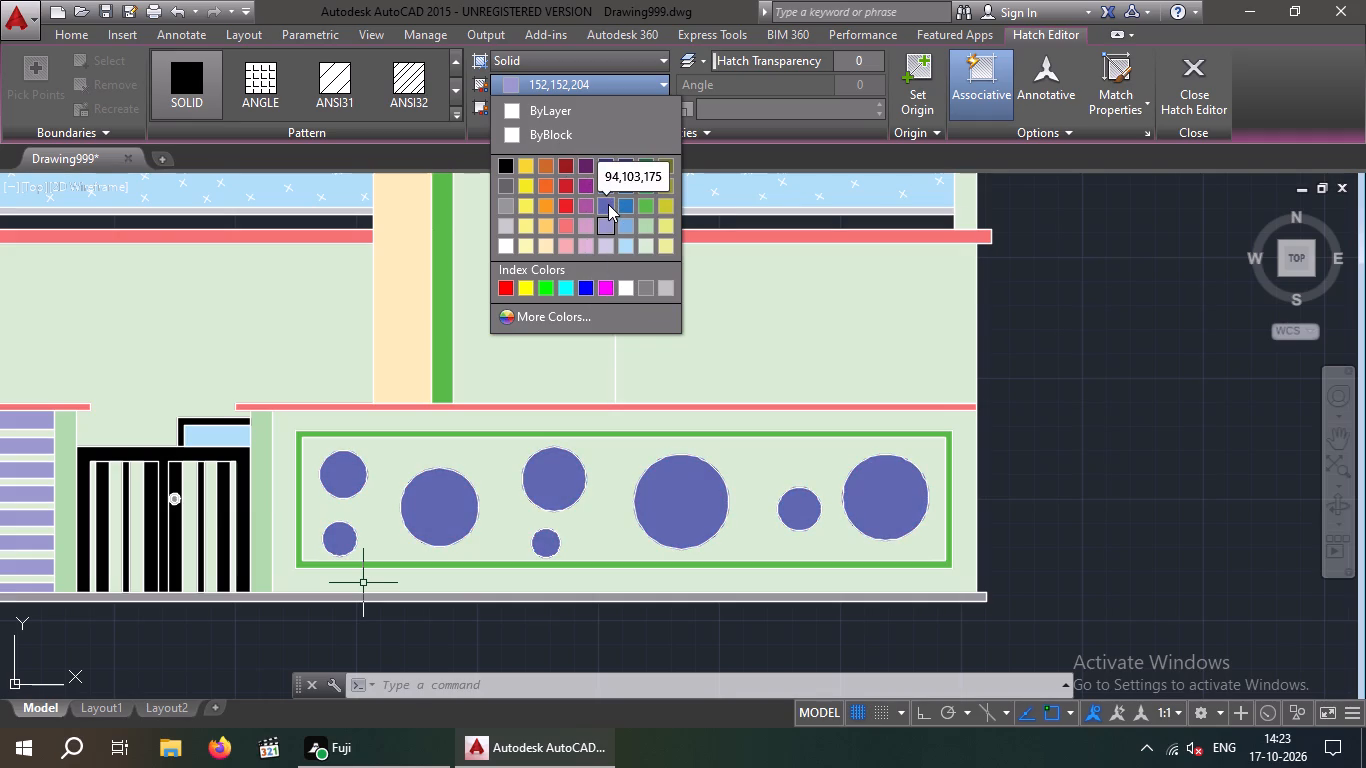
Set the hatch colour of the selected circles in the green-framed panel to 94,103,175.
{"action": "left_click", "coordinate": [608, 204]}
{"action": "key", "text": "Escape"}
{"action": "scroll", "coordinate": [1099, 354], "scroll_direction": "down", "scroll_amount": 2}
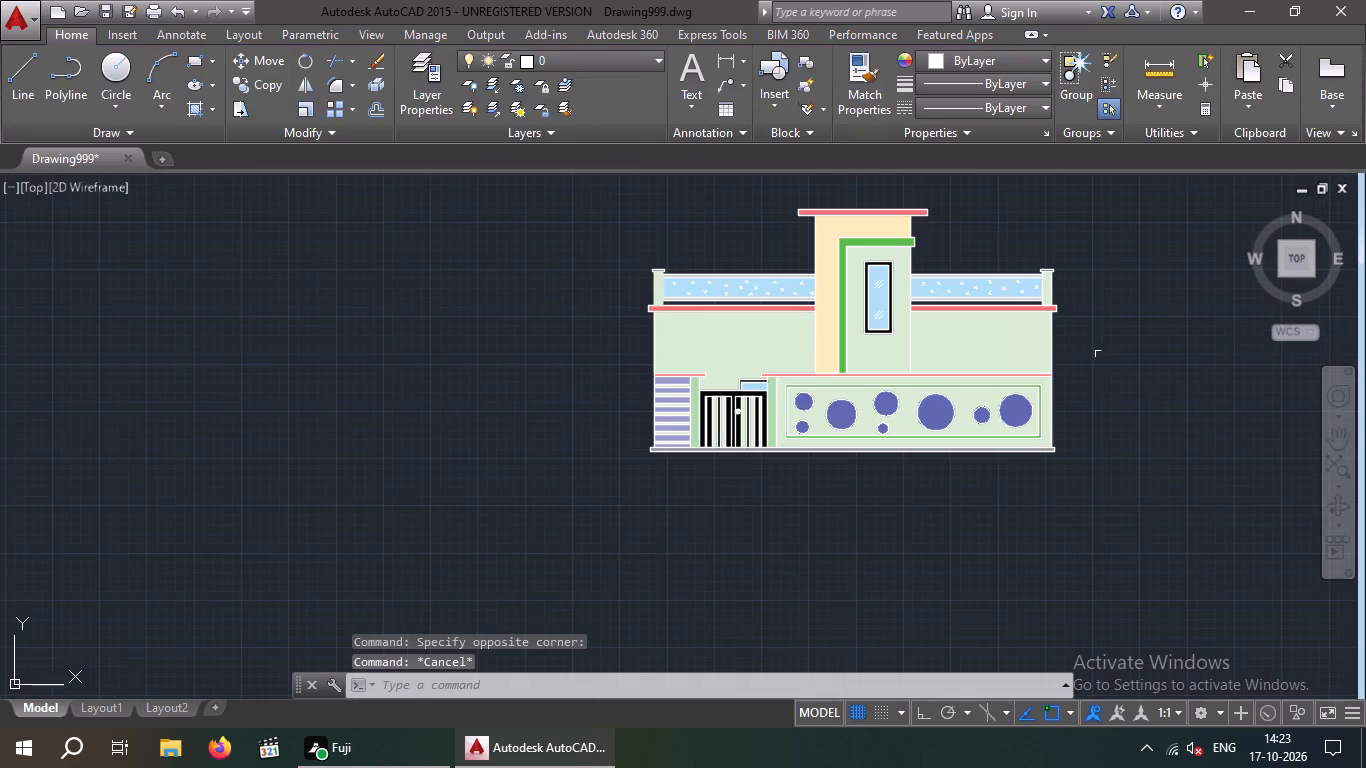
{"action": "middle_click_drag", "start_coordinate": [1101, 354], "coordinate": [920, 451]}
{"action": "scroll", "coordinate": [976, 425], "scroll_direction": "up", "scroll_amount": 1}
{"action": "scroll", "coordinate": [974, 418], "scroll_direction": "down", "scroll_amount": 1}
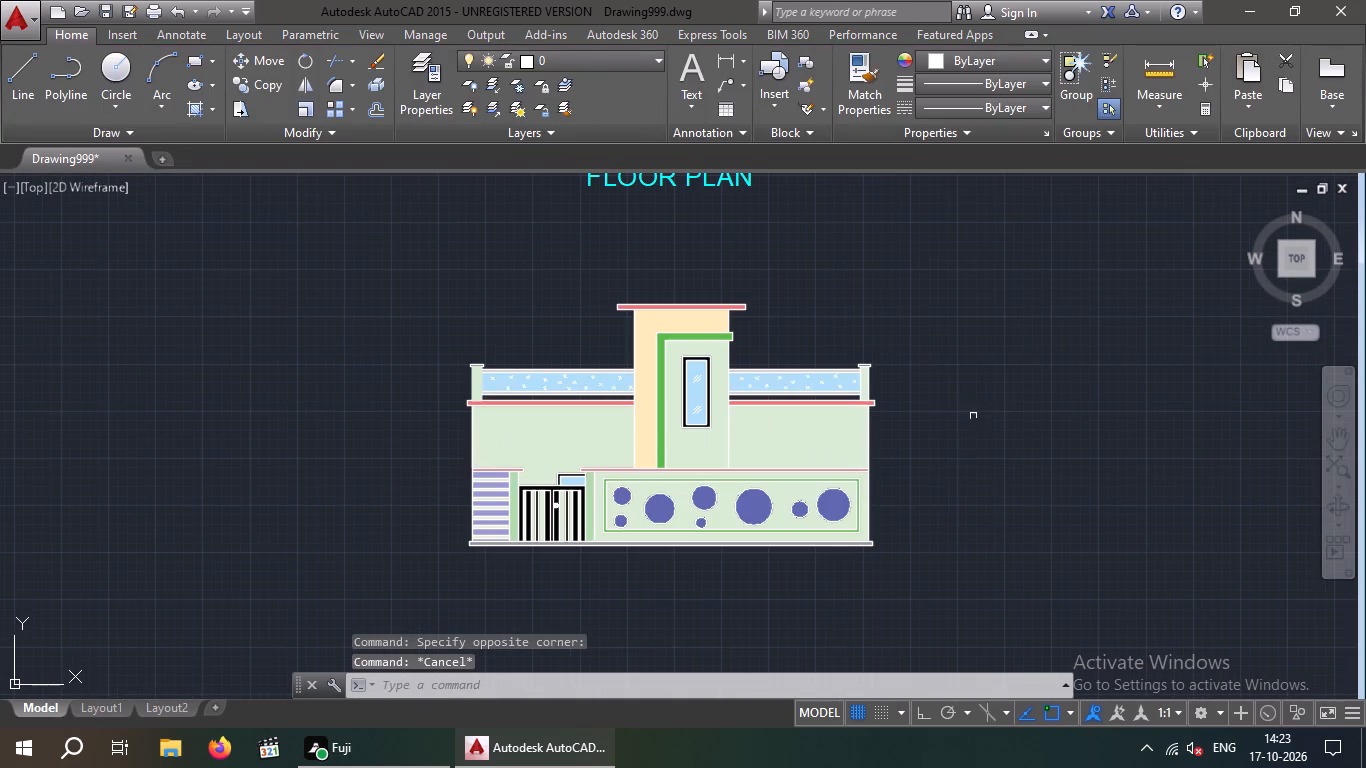
Save the drawing.
{"action": "key", "text": "ctrl+s"}
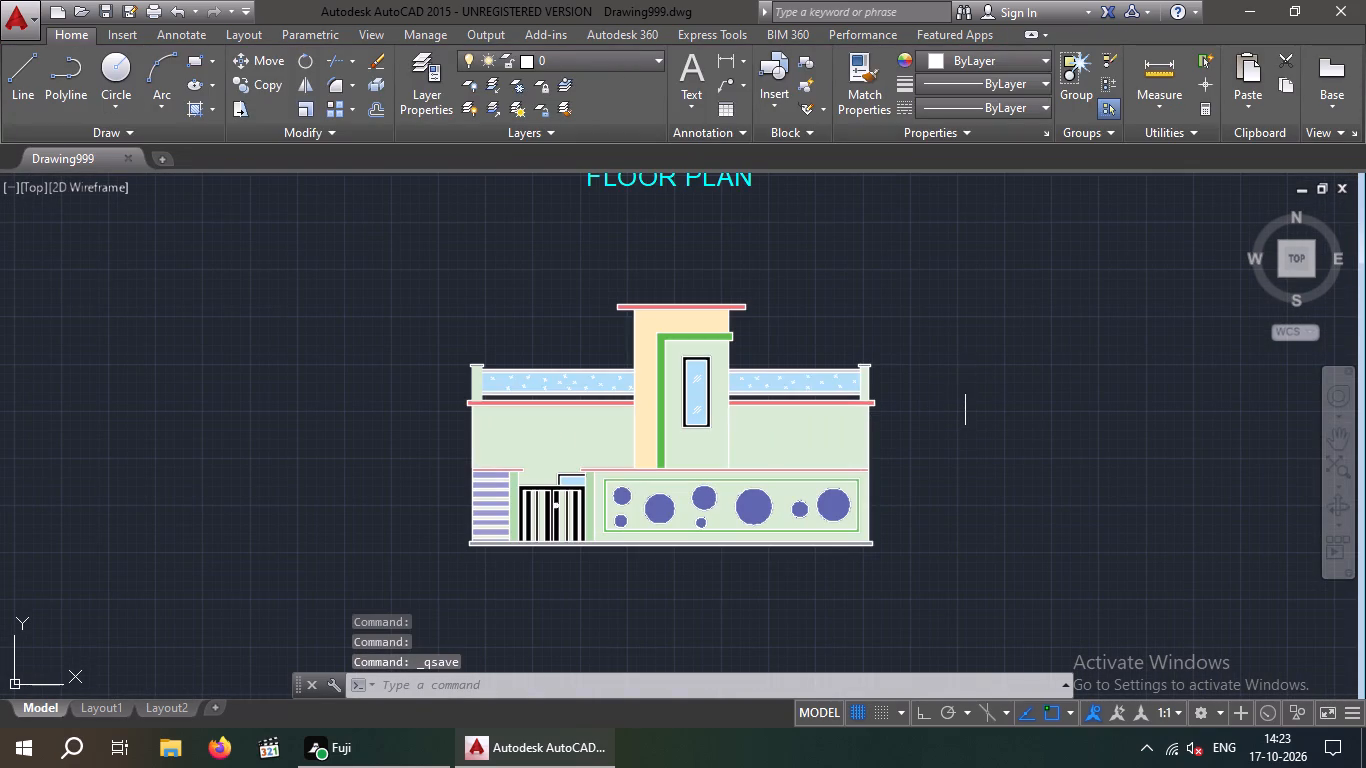
{"action": "key", "text": "ctrl+s"}
{"action": "key", "text": "ctrl+s"}
Draw a horizontal line with ortho on from the elevation's lower-left base corner to beyond the left floor plan.
{"action": "scroll", "coordinate": [967, 391], "scroll_direction": "down", "scroll_amount": 2}
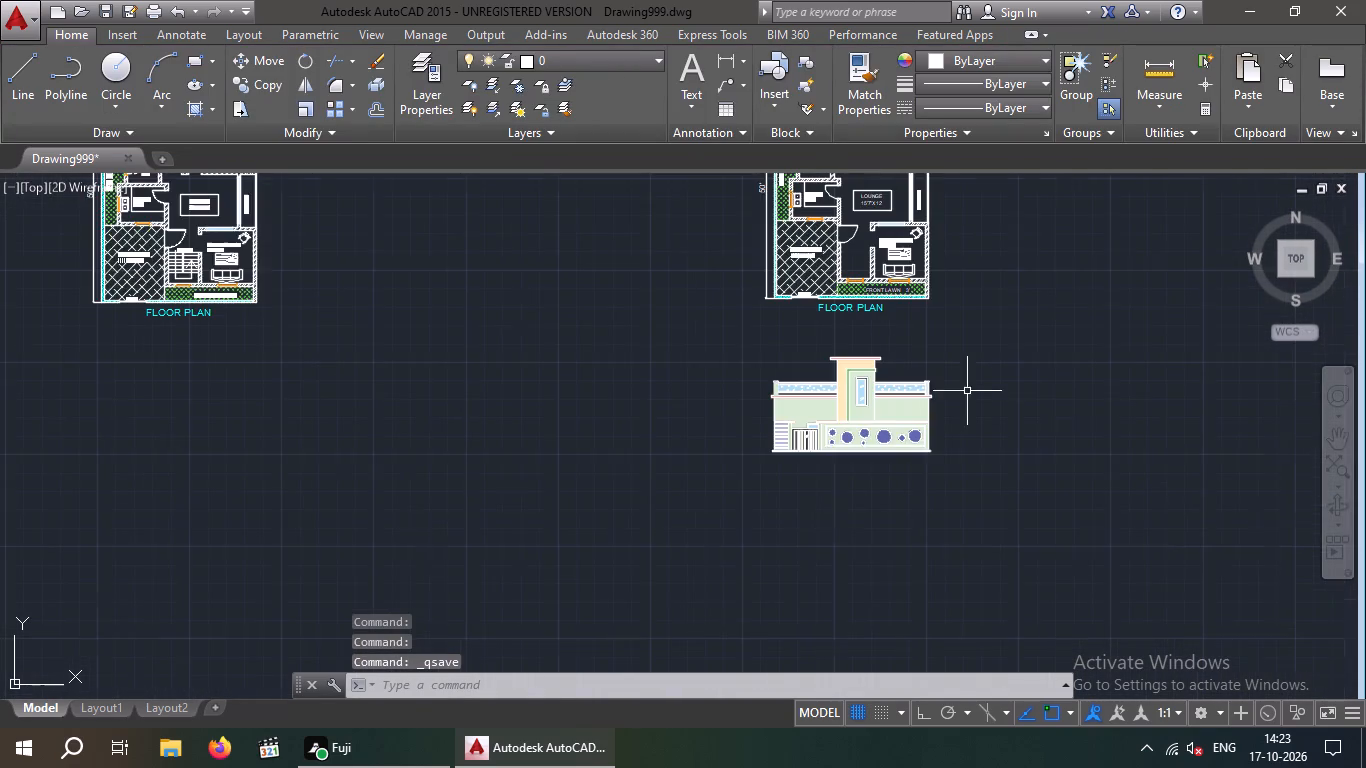
{"action": "middle_click_drag", "start_coordinate": [974, 399], "coordinate": [831, 430]}
{"action": "scroll", "coordinate": [817, 418], "scroll_direction": "up", "scroll_amount": 2}
{"action": "middle_click_drag", "start_coordinate": [773, 355], "coordinate": [863, 333]}
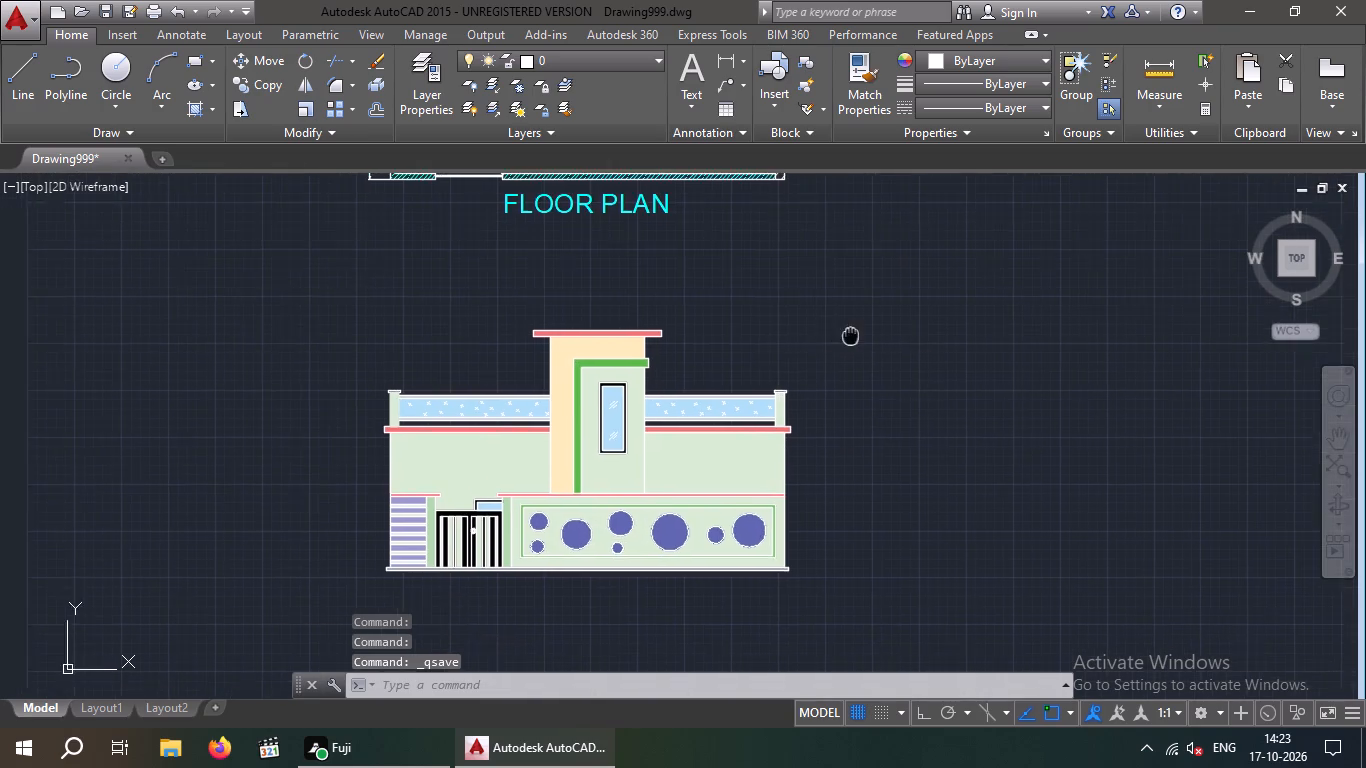
{"action": "middle_click_drag", "start_coordinate": [863, 333], "coordinate": [902, 325]}
{"action": "scroll", "coordinate": [933, 325], "scroll_direction": "down", "scroll_amount": 2}
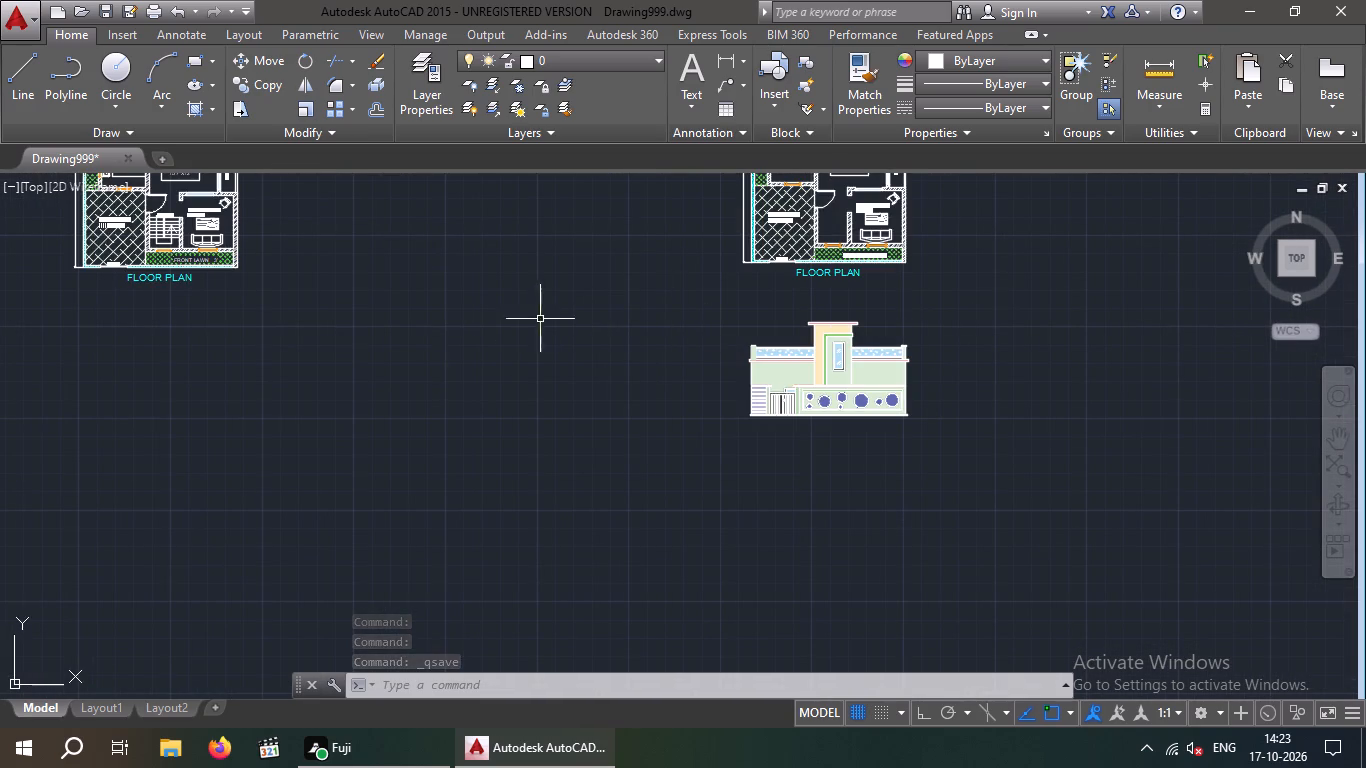
{"action": "left_click", "coordinate": [18, 80]}
{"action": "left_click_drag", "start_coordinate": [746, 417], "coordinate": [652, 419]}
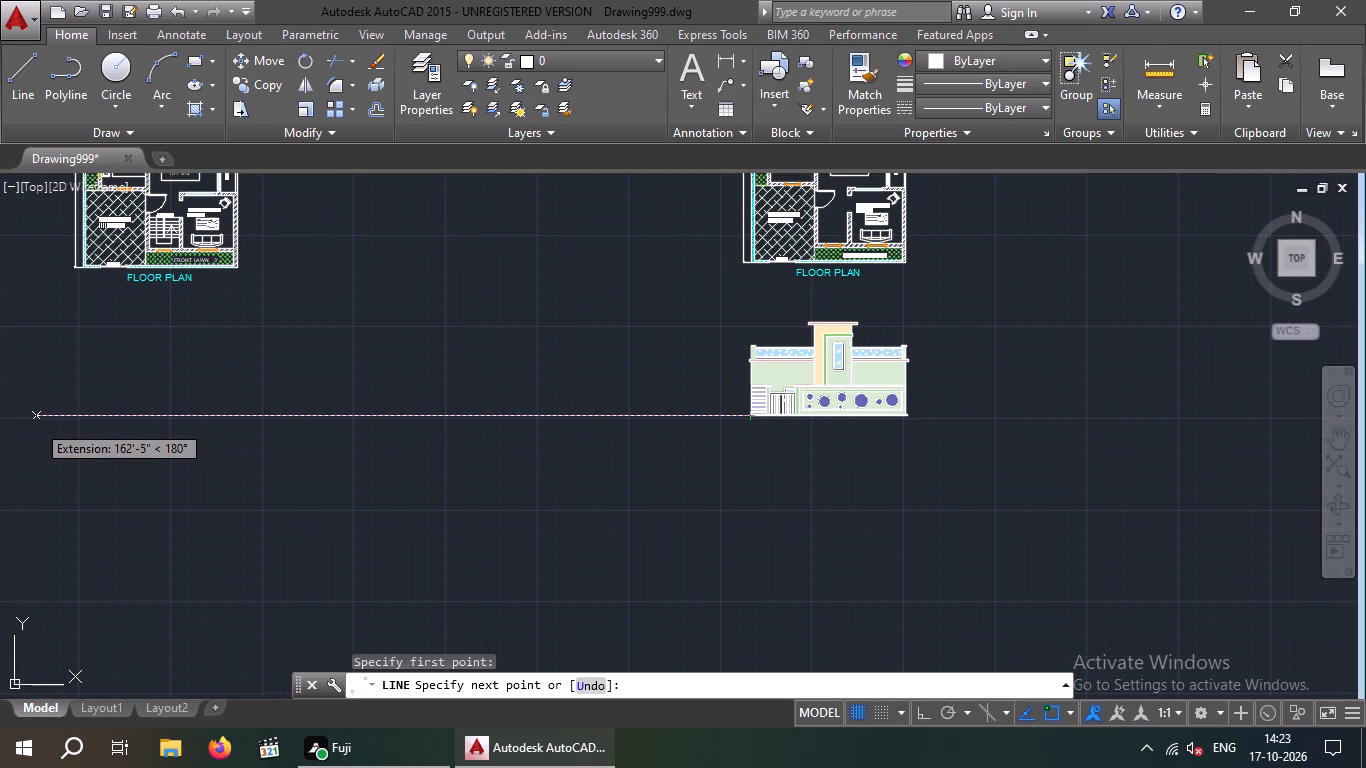
{"action": "key", "text": "F8"}
{"action": "left_click", "coordinate": [10, 419]}
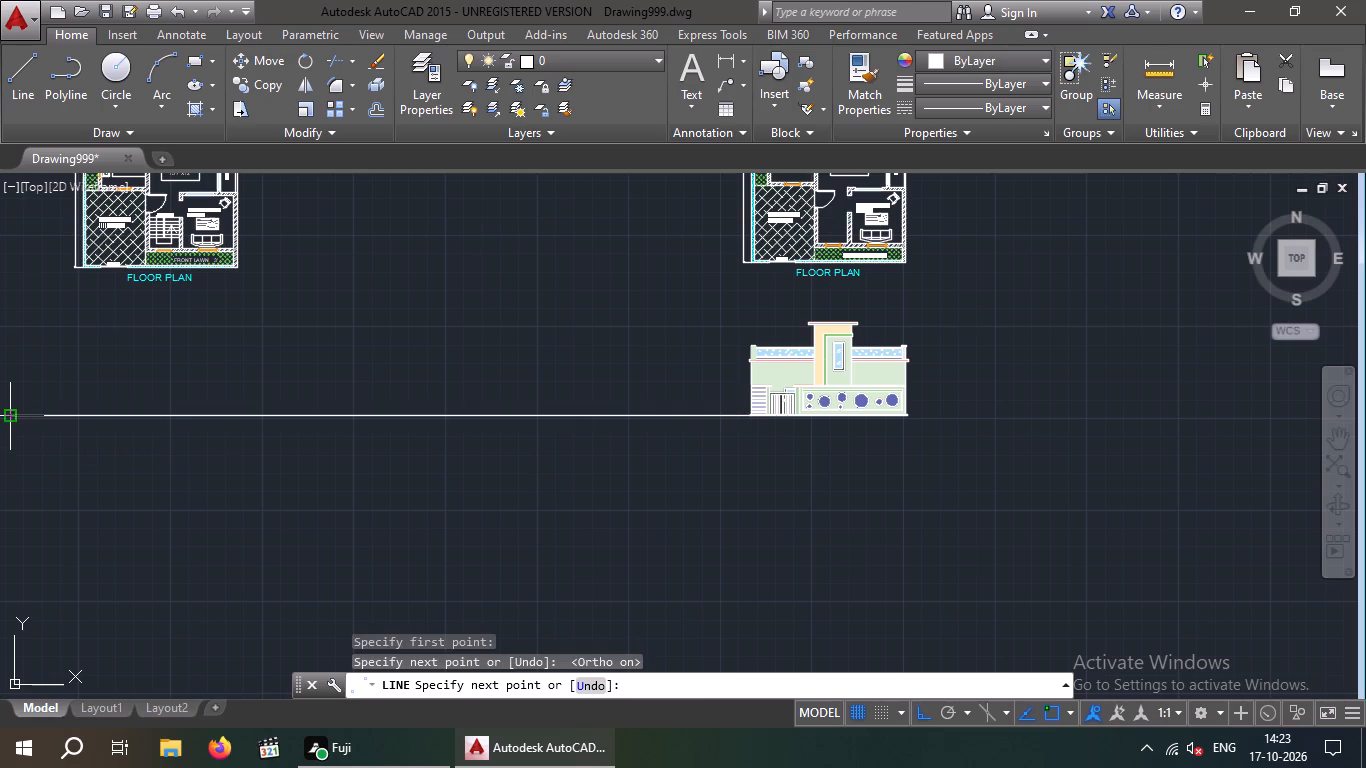
{"action": "key", "text": "space"}
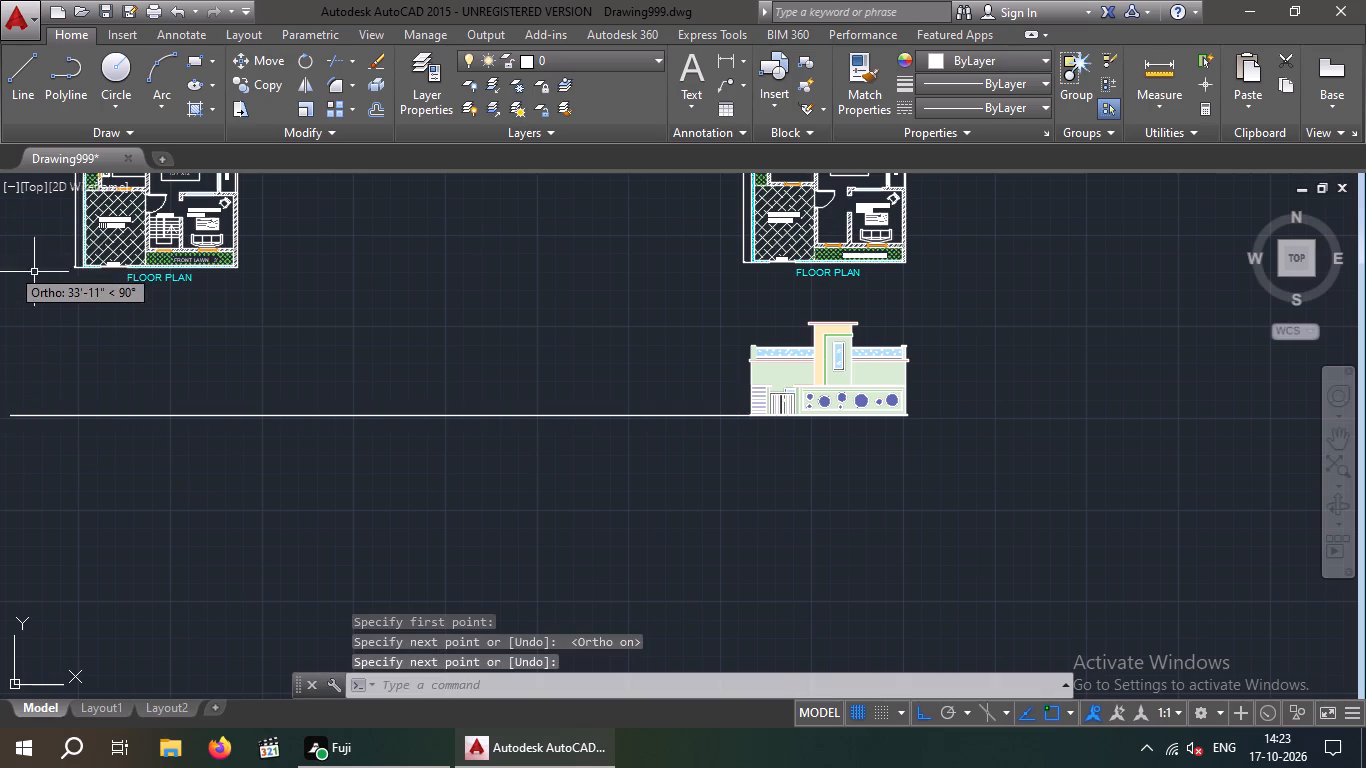
Draw a vertical line from the left floor plan's lower-left wall corner down past the horizontal guide line.
{"action": "scroll", "coordinate": [136, 297], "scroll_direction": "up", "scroll_amount": 2}
{"action": "middle_click_drag", "start_coordinate": [99, 298], "coordinate": [273, 337]}
{"action": "scroll", "coordinate": [274, 339], "scroll_direction": "down", "scroll_amount": 2}
{"action": "key", "text": "space"}
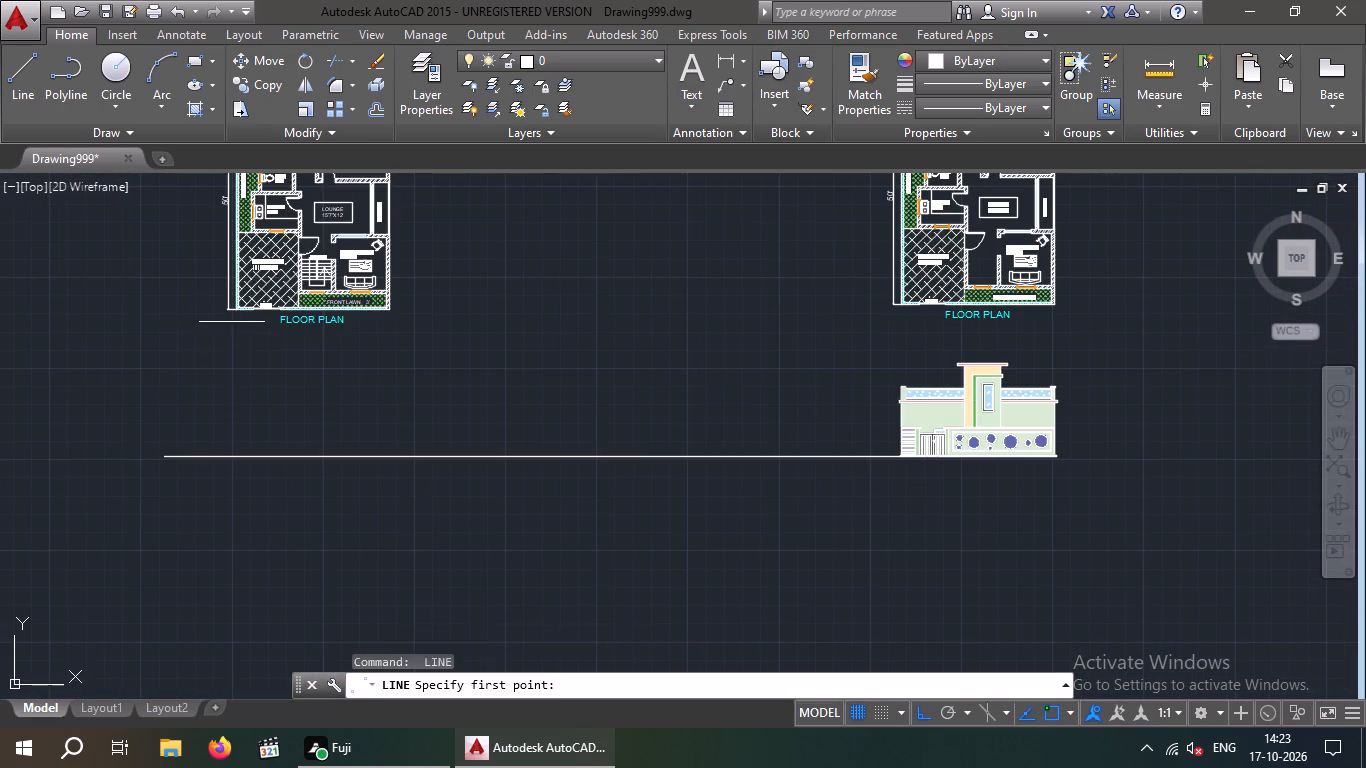
{"action": "scroll", "coordinate": [241, 321], "scroll_direction": "up", "scroll_amount": 3}
{"action": "left_click", "coordinate": [211, 277]}
{"action": "scroll", "coordinate": [208, 290], "scroll_direction": "down", "scroll_amount": 3}
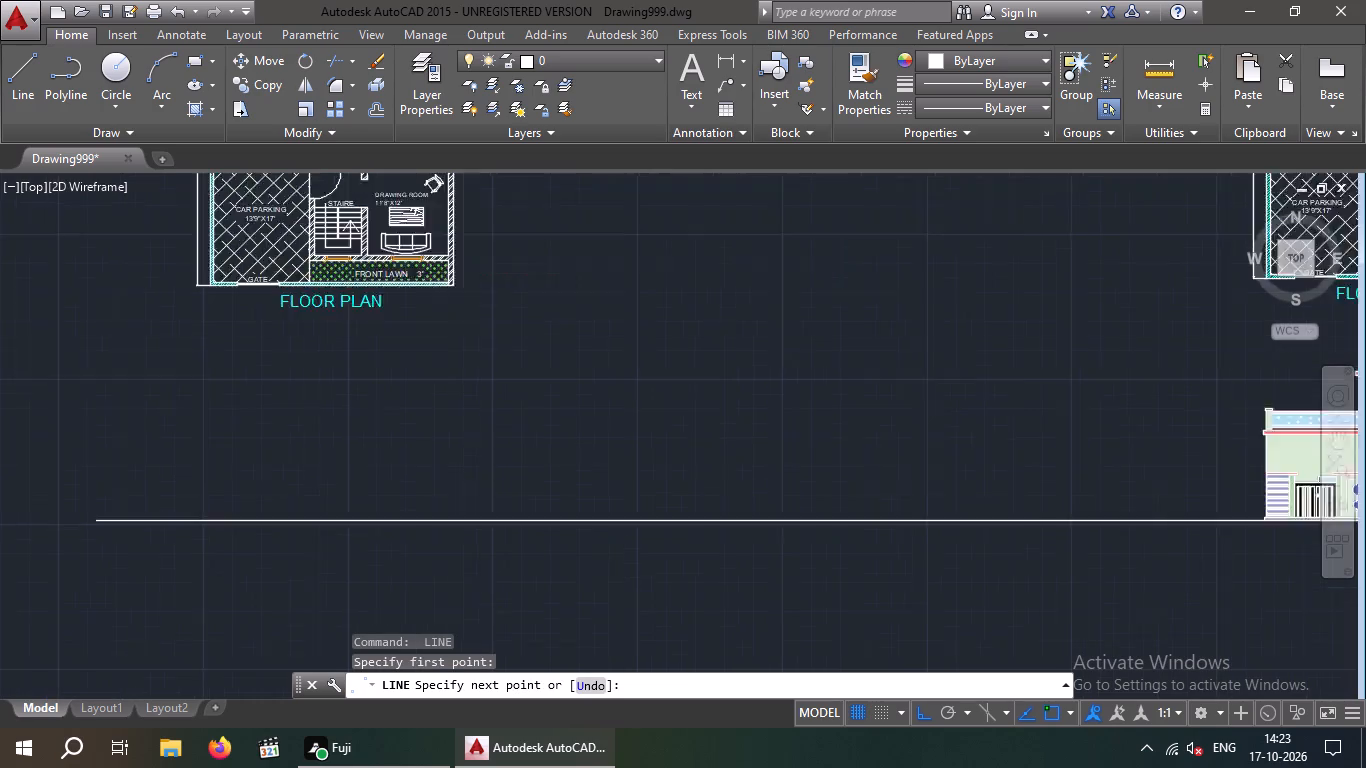
{"action": "left_click", "coordinate": [183, 499]}
{"action": "key", "text": "Escape"}
{"action": "scroll", "coordinate": [242, 476], "scroll_direction": "down", "scroll_amount": 2}
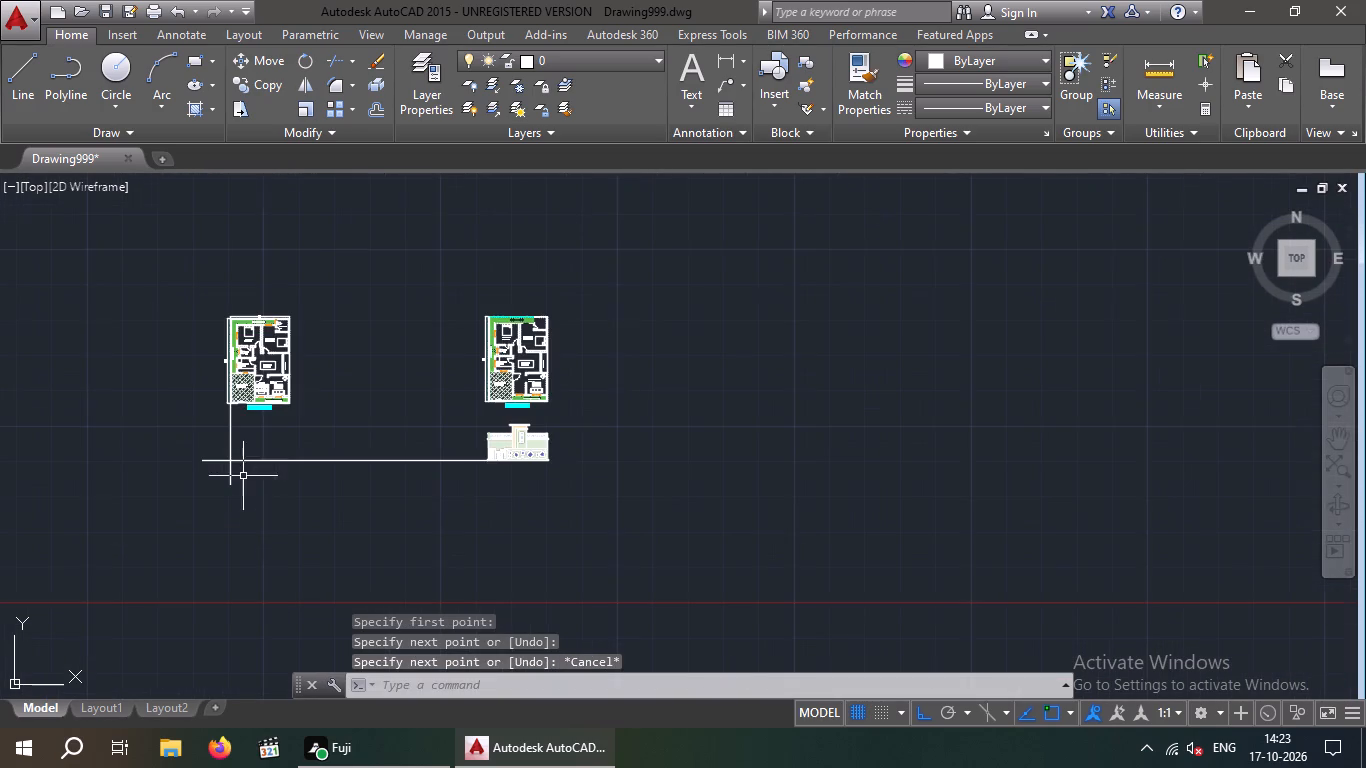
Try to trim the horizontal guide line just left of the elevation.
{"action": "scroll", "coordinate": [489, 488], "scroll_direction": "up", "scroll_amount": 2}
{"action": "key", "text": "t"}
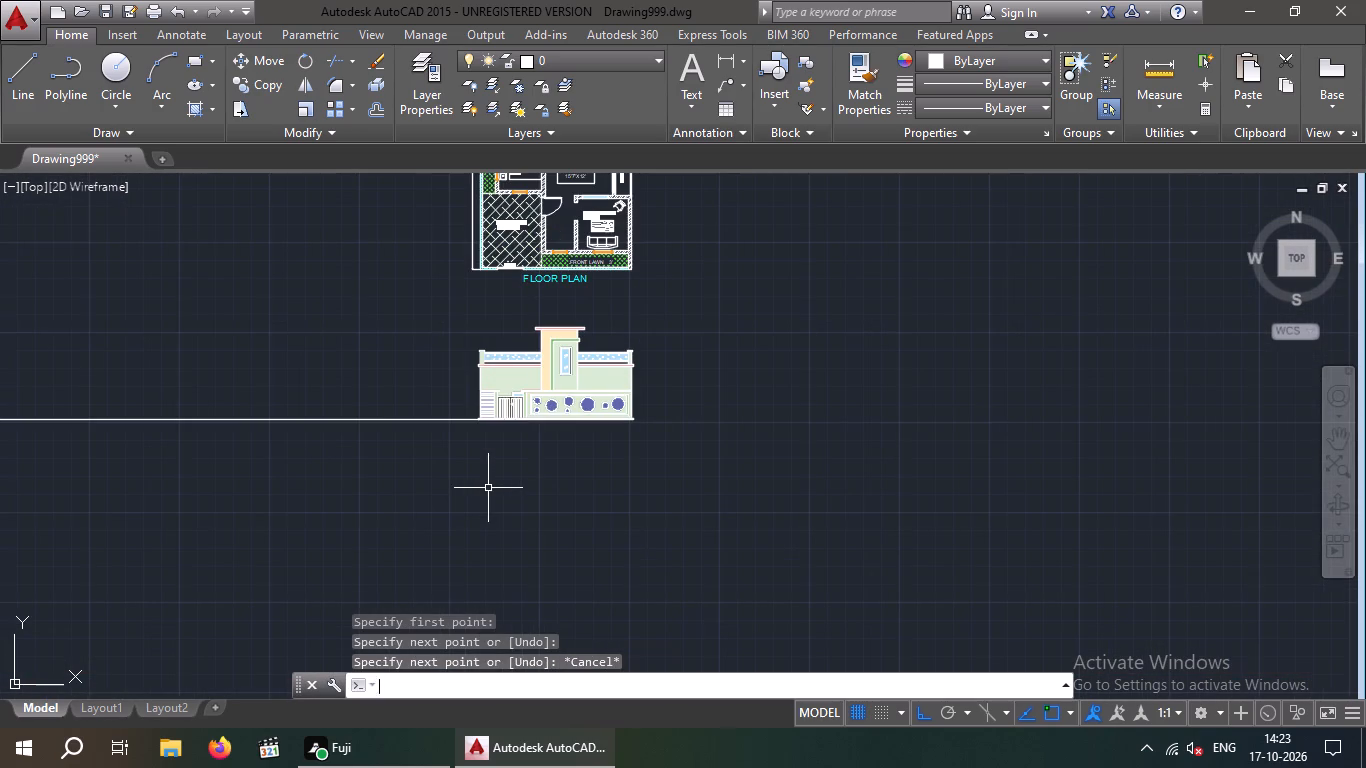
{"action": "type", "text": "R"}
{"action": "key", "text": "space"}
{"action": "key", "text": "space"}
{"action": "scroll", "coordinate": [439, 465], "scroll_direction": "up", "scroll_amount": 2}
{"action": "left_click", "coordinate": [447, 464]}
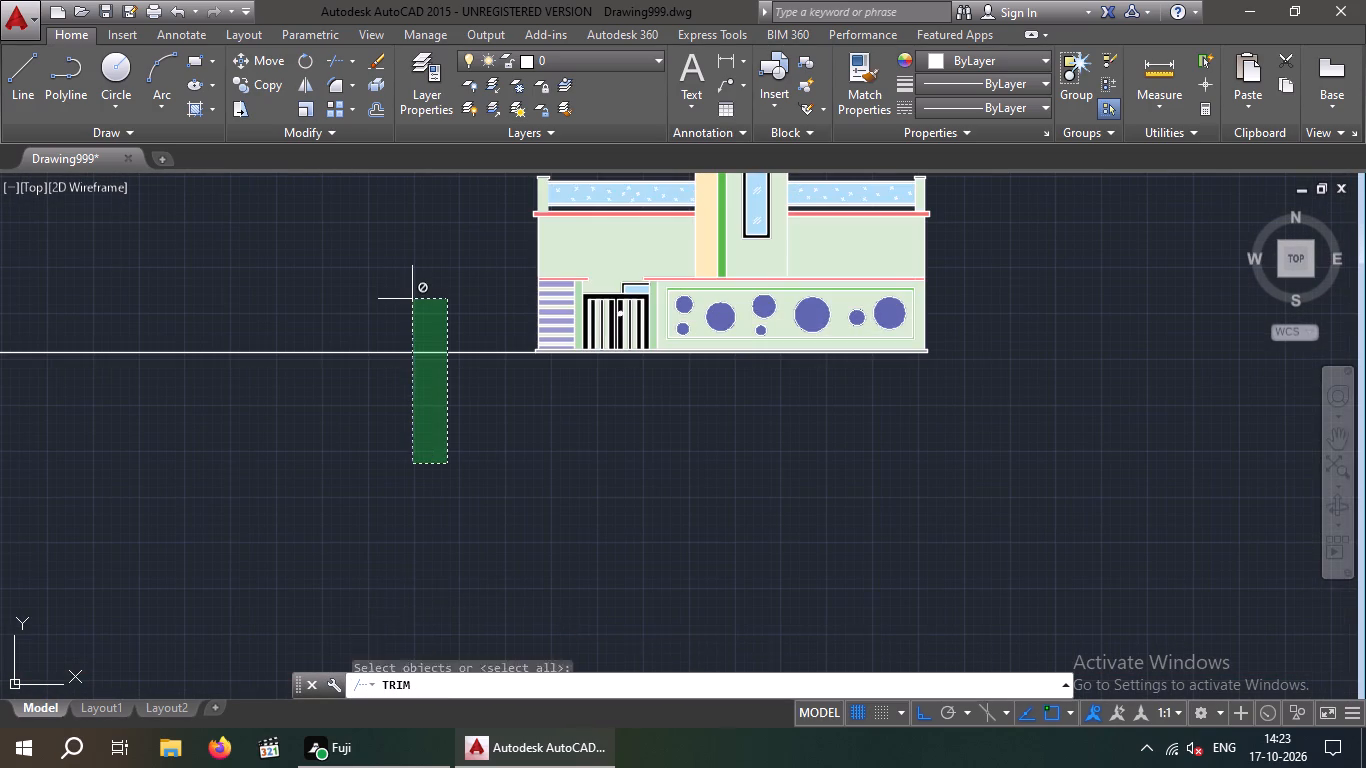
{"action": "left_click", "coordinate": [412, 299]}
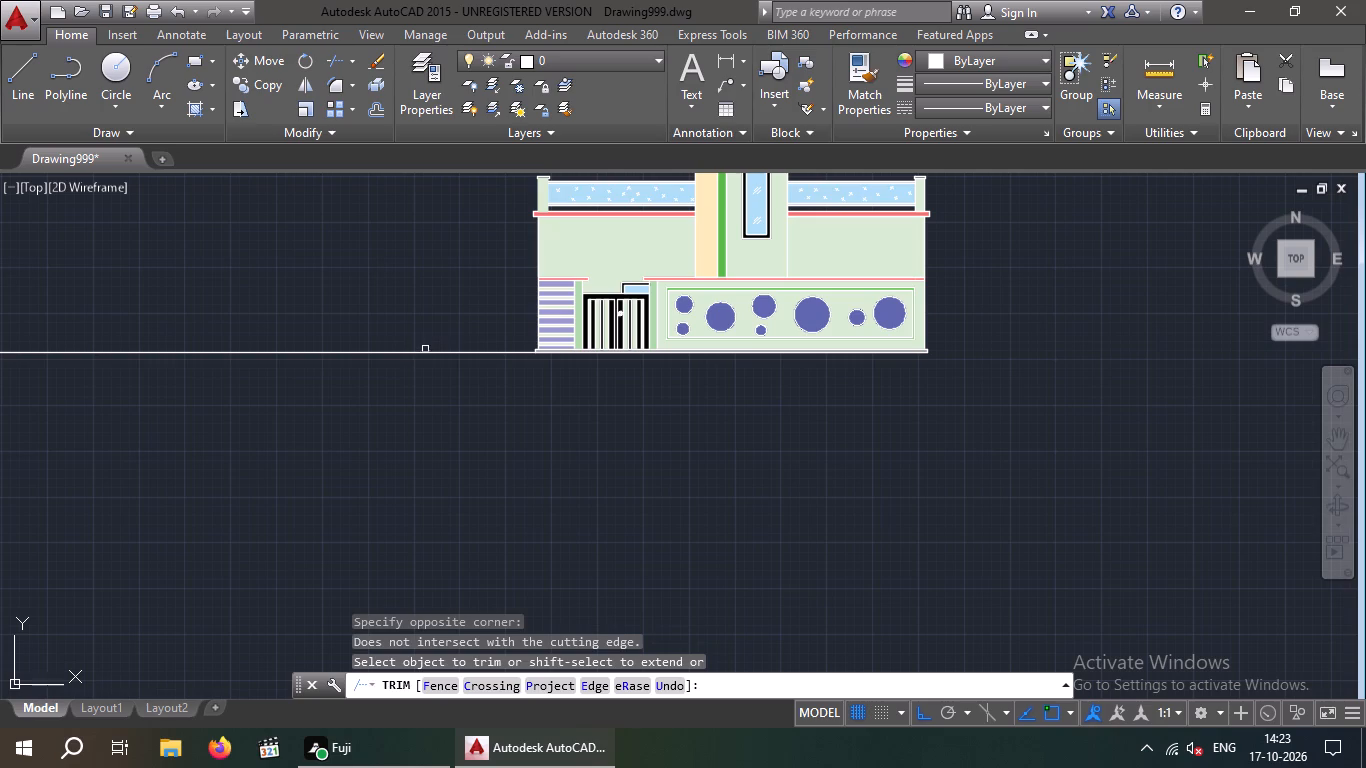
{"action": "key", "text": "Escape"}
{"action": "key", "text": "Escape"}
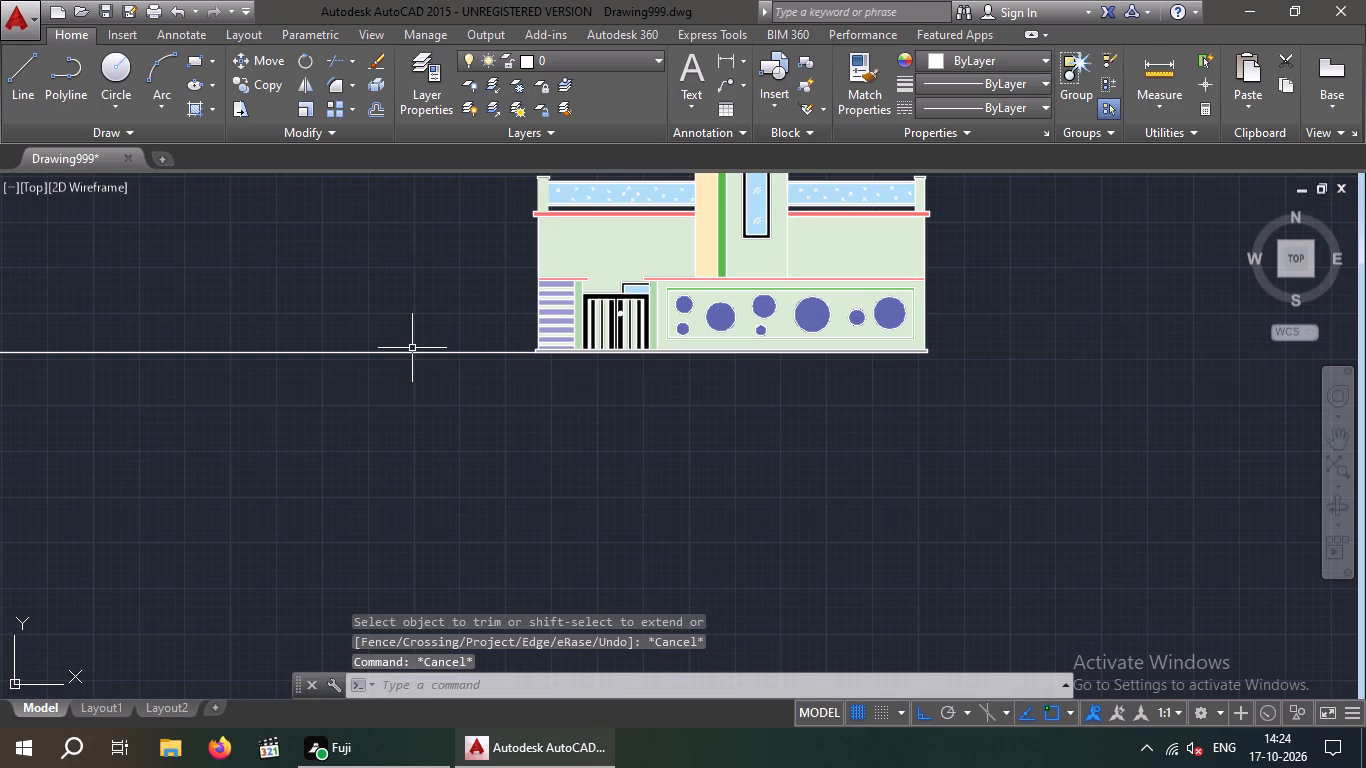
Draw a short vertical line crossing the horizontal guide line a little left of the elevation.
{"action": "key", "text": "l"}
{"action": "key", "text": "Return"}
{"action": "left_click_drag", "start_coordinate": [346, 286], "coordinate": [351, 324]}
{"action": "left_click", "coordinate": [354, 418]}
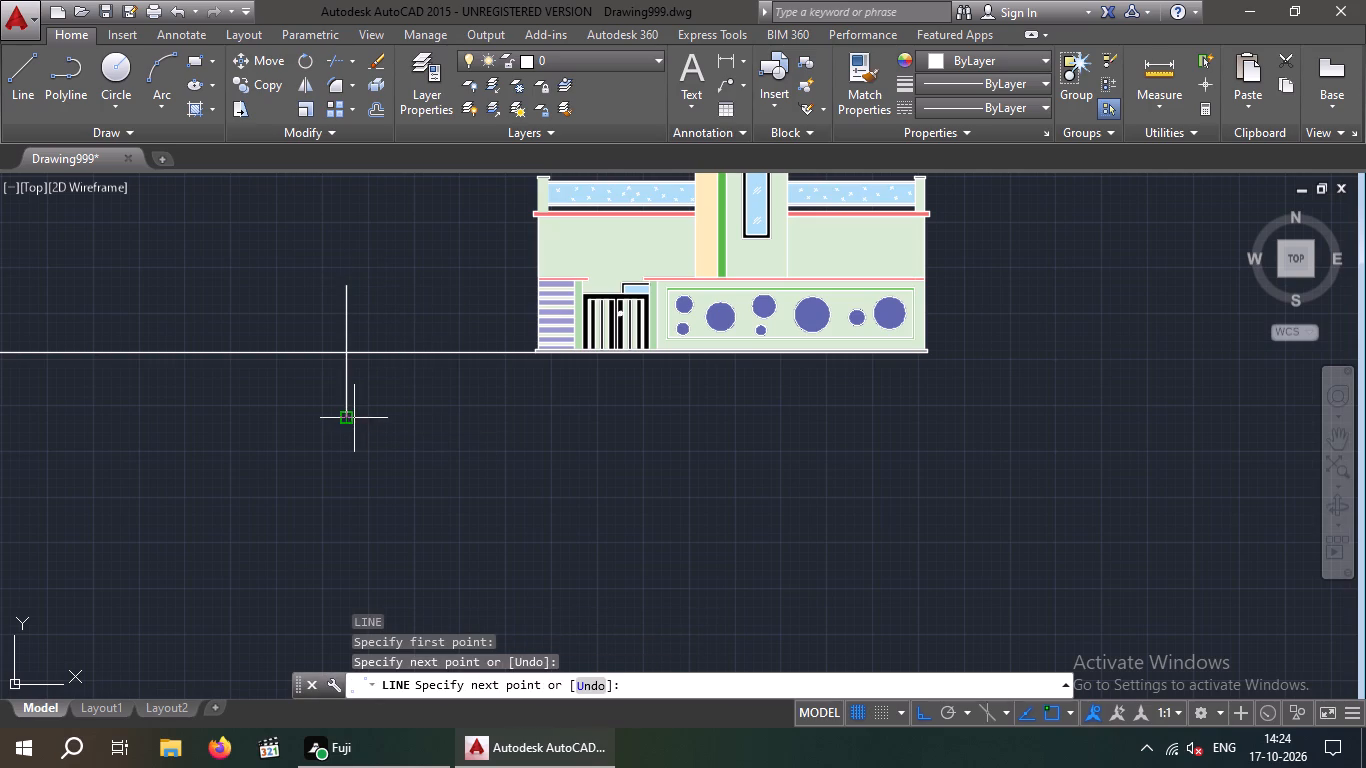
{"action": "key", "text": "Escape"}
Trim the horizontal guide line between the short vertical line and the elevation's base.
{"action": "type", "text": "TR"}
{"action": "key", "text": "space"}
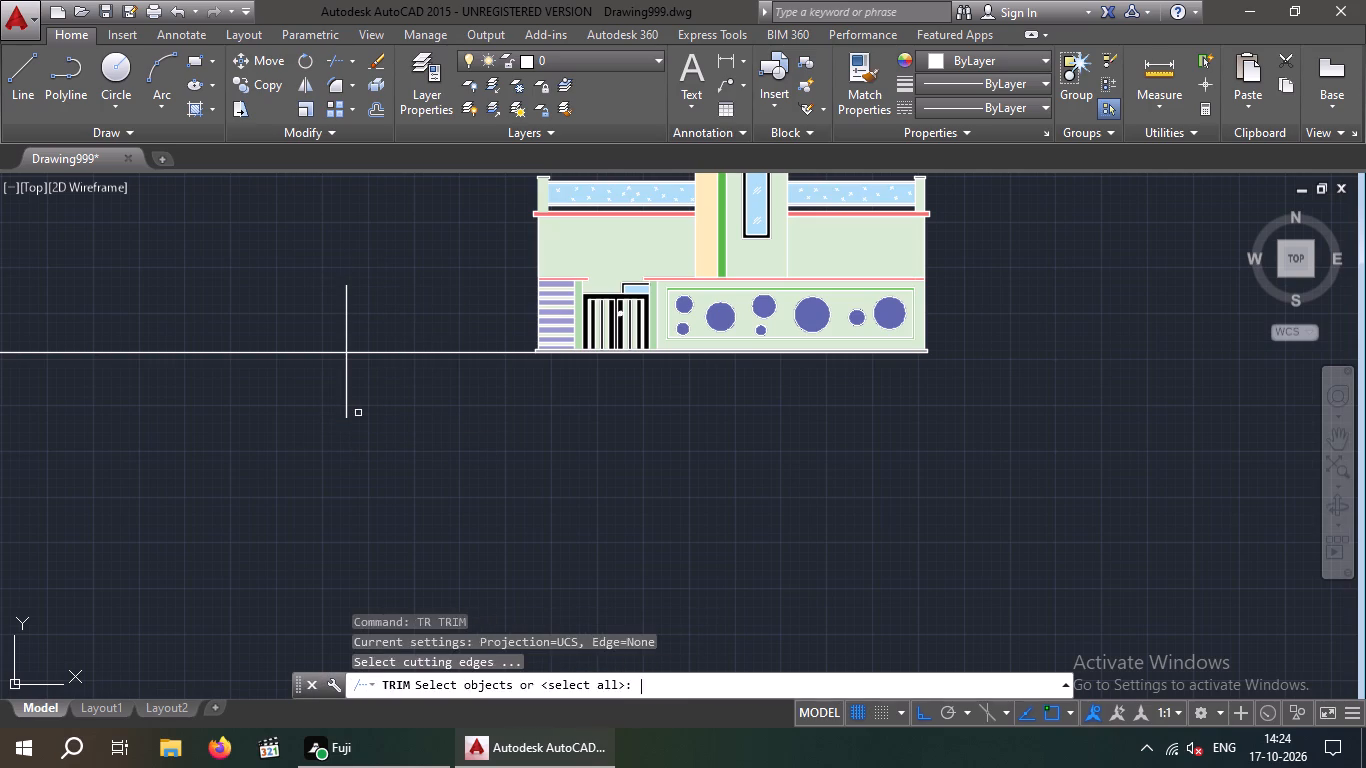
{"action": "key", "text": "space"}
{"action": "left_click_drag", "start_coordinate": [473, 452], "coordinate": [448, 406]}
{"action": "left_click", "coordinate": [409, 302]}
{"action": "scroll", "coordinate": [425, 350], "scroll_direction": "down", "scroll_amount": 2}
{"action": "key", "text": "Escape"}
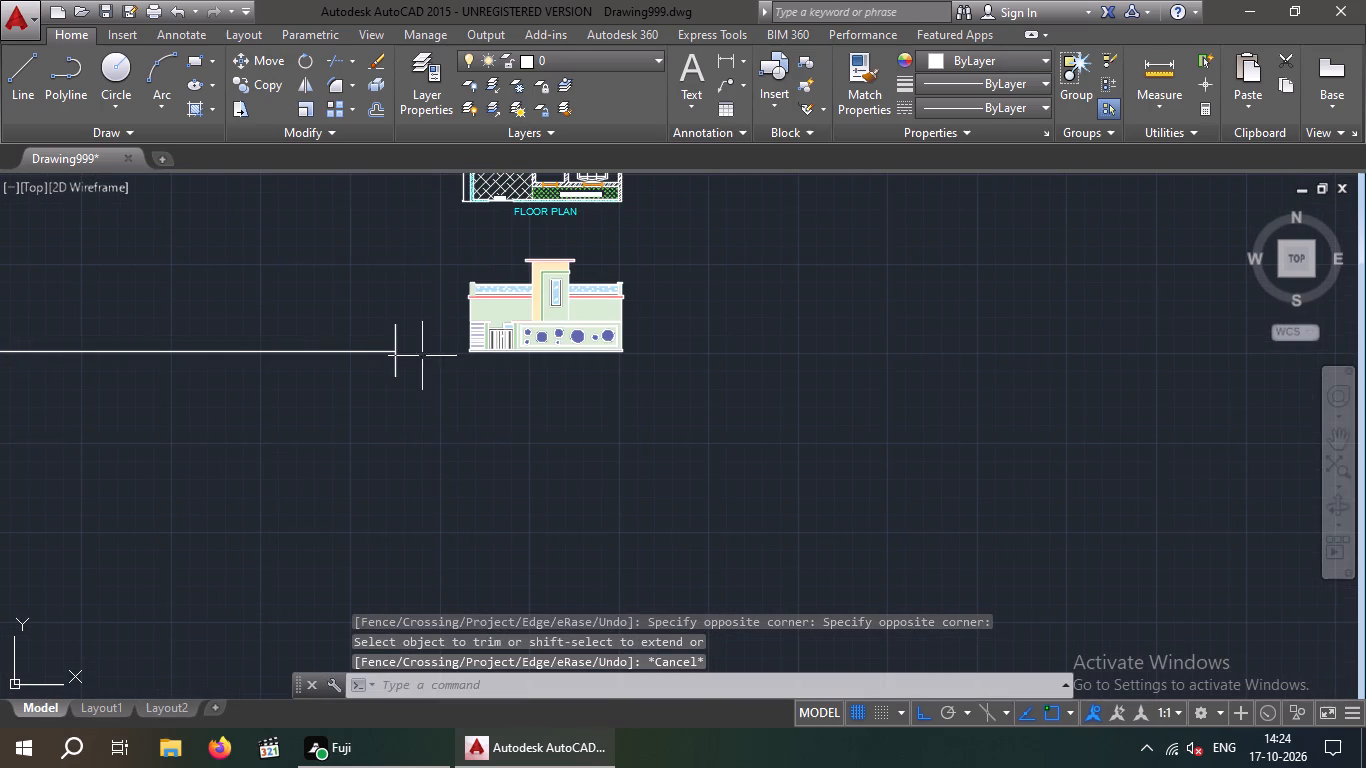
Move the whole elevation by its lower-left base corner to where the guide lines cross below the left floor plan.
{"action": "left_click", "coordinate": [430, 233]}
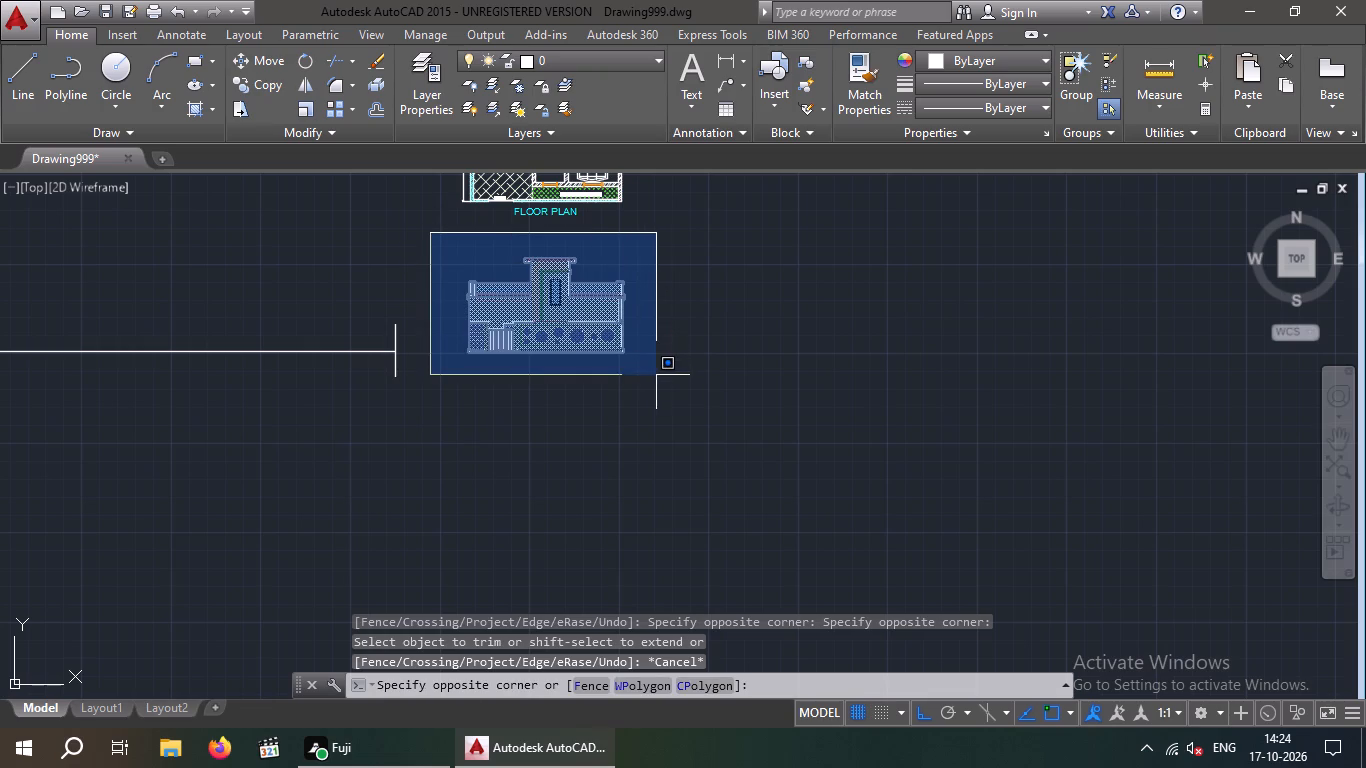
{"action": "left_click", "coordinate": [656, 375]}
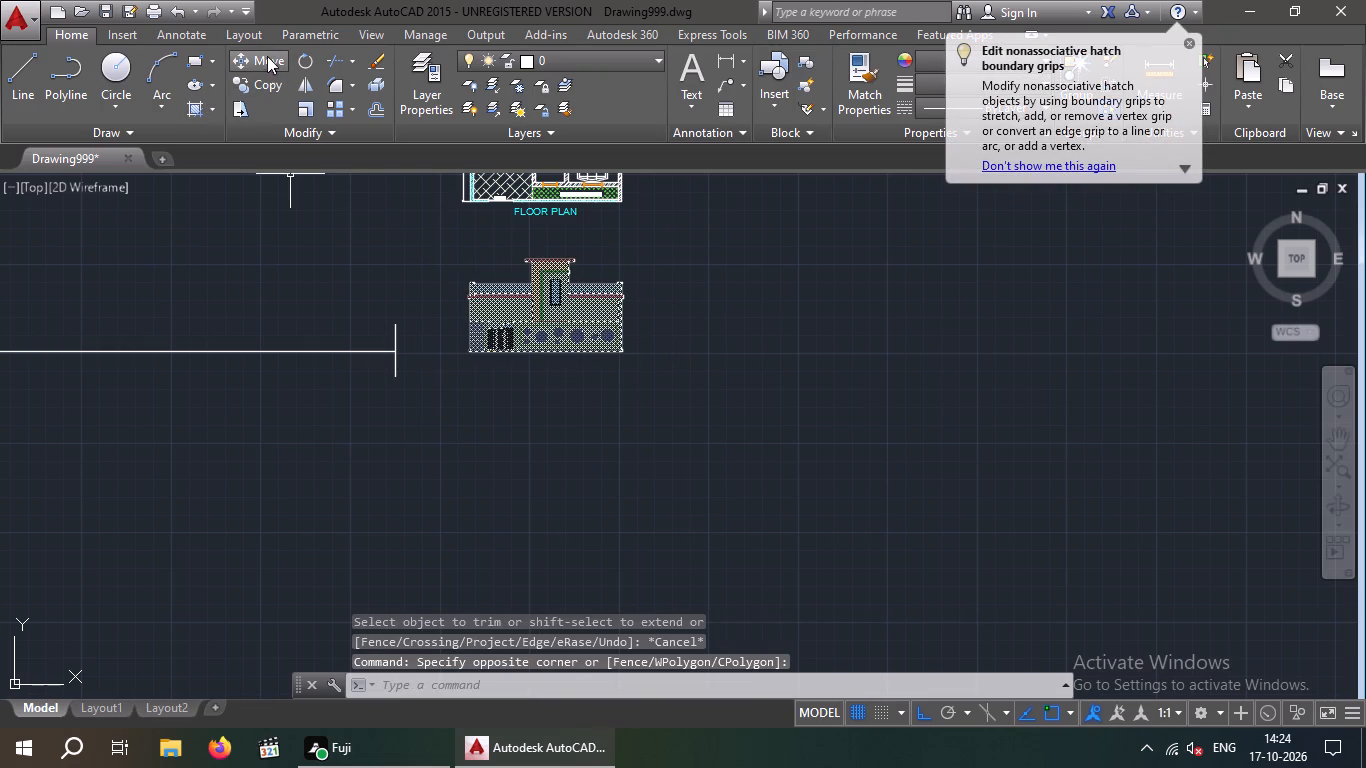
{"action": "left_click", "coordinate": [262, 53]}
{"action": "scroll", "coordinate": [469, 353], "scroll_direction": "up", "scroll_amount": 6}
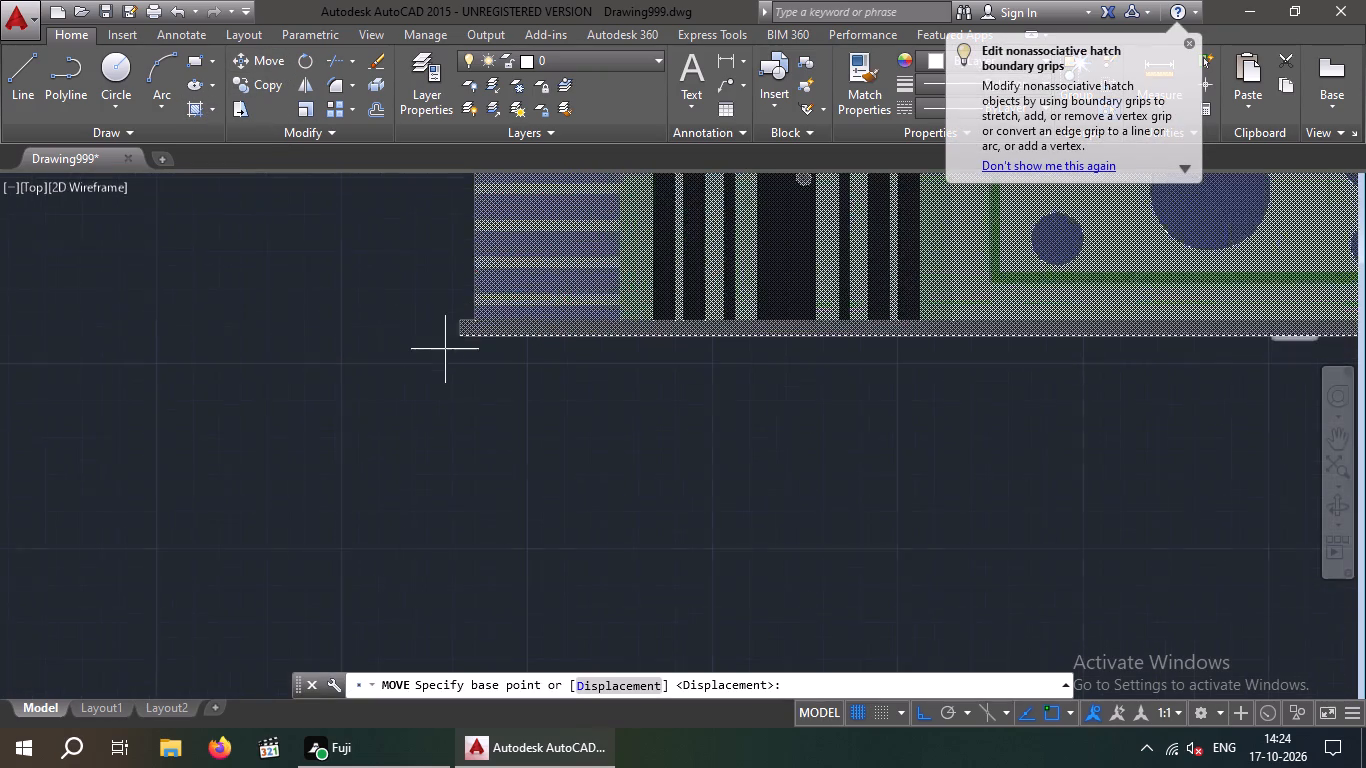
{"action": "scroll", "coordinate": [445, 349], "scroll_direction": "up", "scroll_amount": 1}
{"action": "left_click", "coordinate": [478, 313]}
{"action": "scroll", "coordinate": [460, 329], "scroll_direction": "down", "scroll_amount": 3}
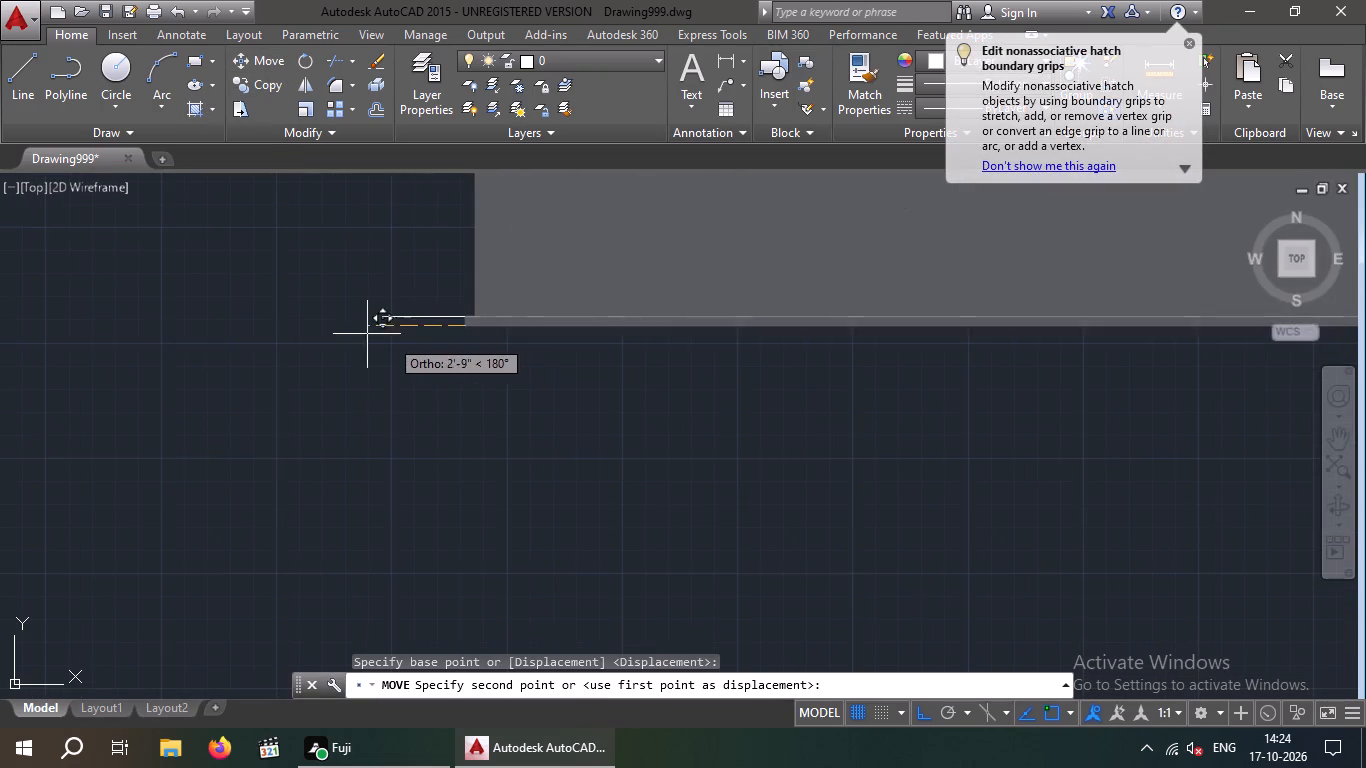
{"action": "scroll", "coordinate": [309, 330], "scroll_direction": "down", "scroll_amount": 4}
{"action": "middle_click_drag", "start_coordinate": [165, 331], "coordinate": [504, 330]}
{"action": "scroll", "coordinate": [546, 311], "scroll_direction": "down", "scroll_amount": 2}
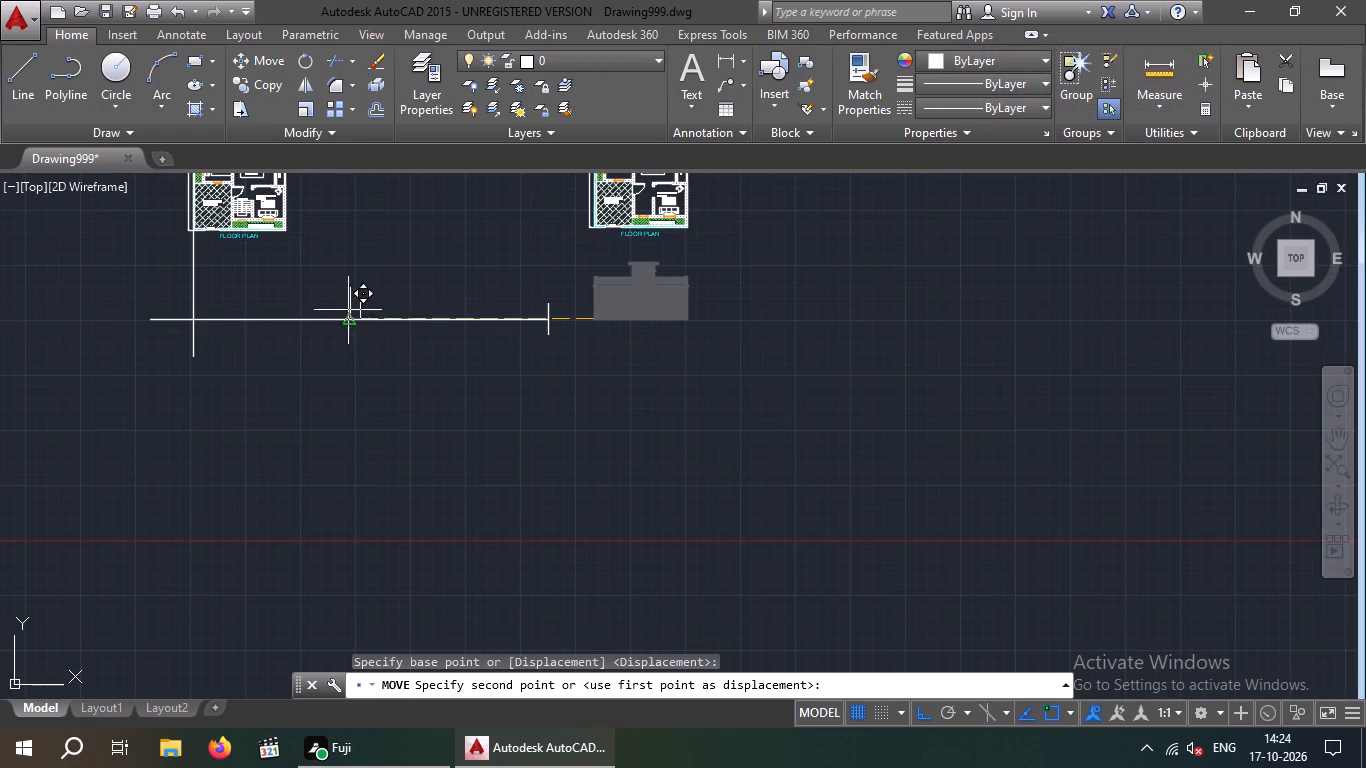
{"action": "scroll", "coordinate": [208, 316], "scroll_direction": "up", "scroll_amount": 3}
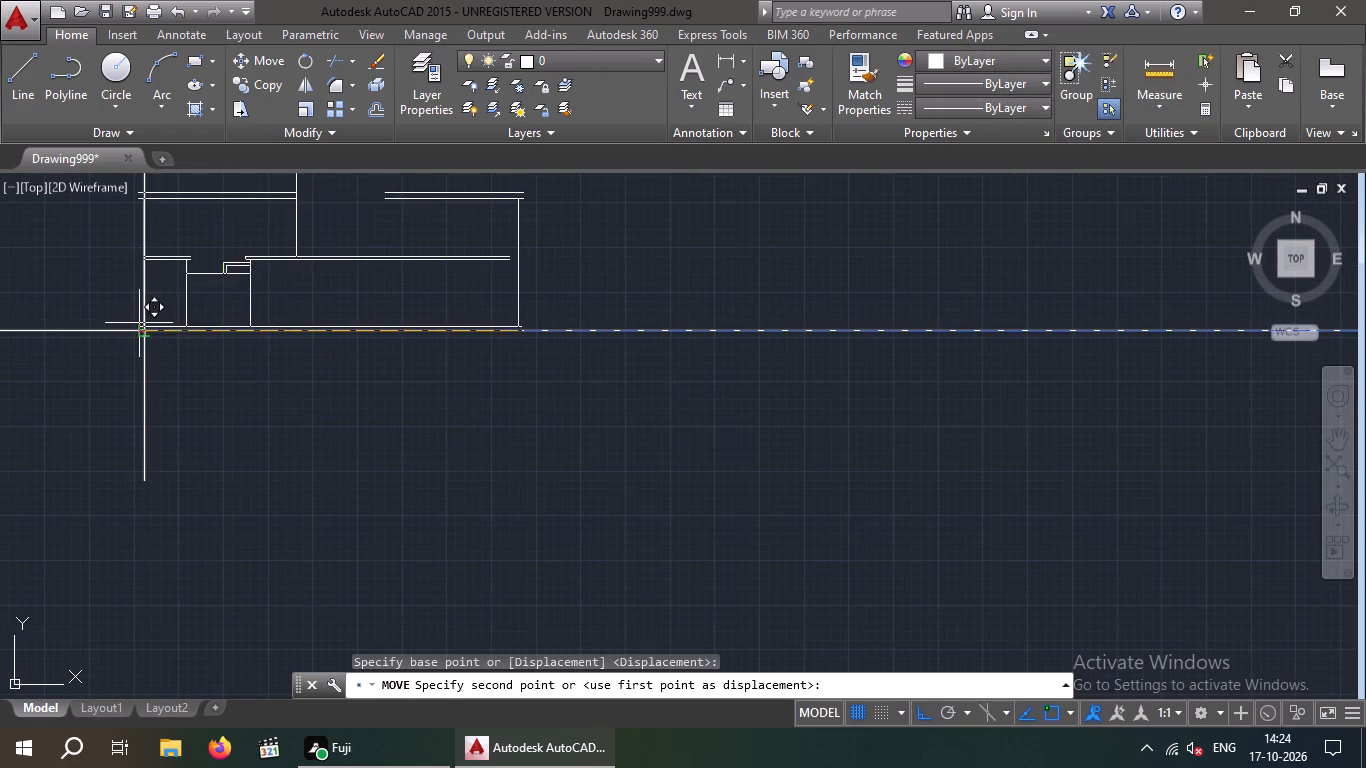
{"action": "scroll", "coordinate": [141, 324], "scroll_direction": "up", "scroll_amount": 3}
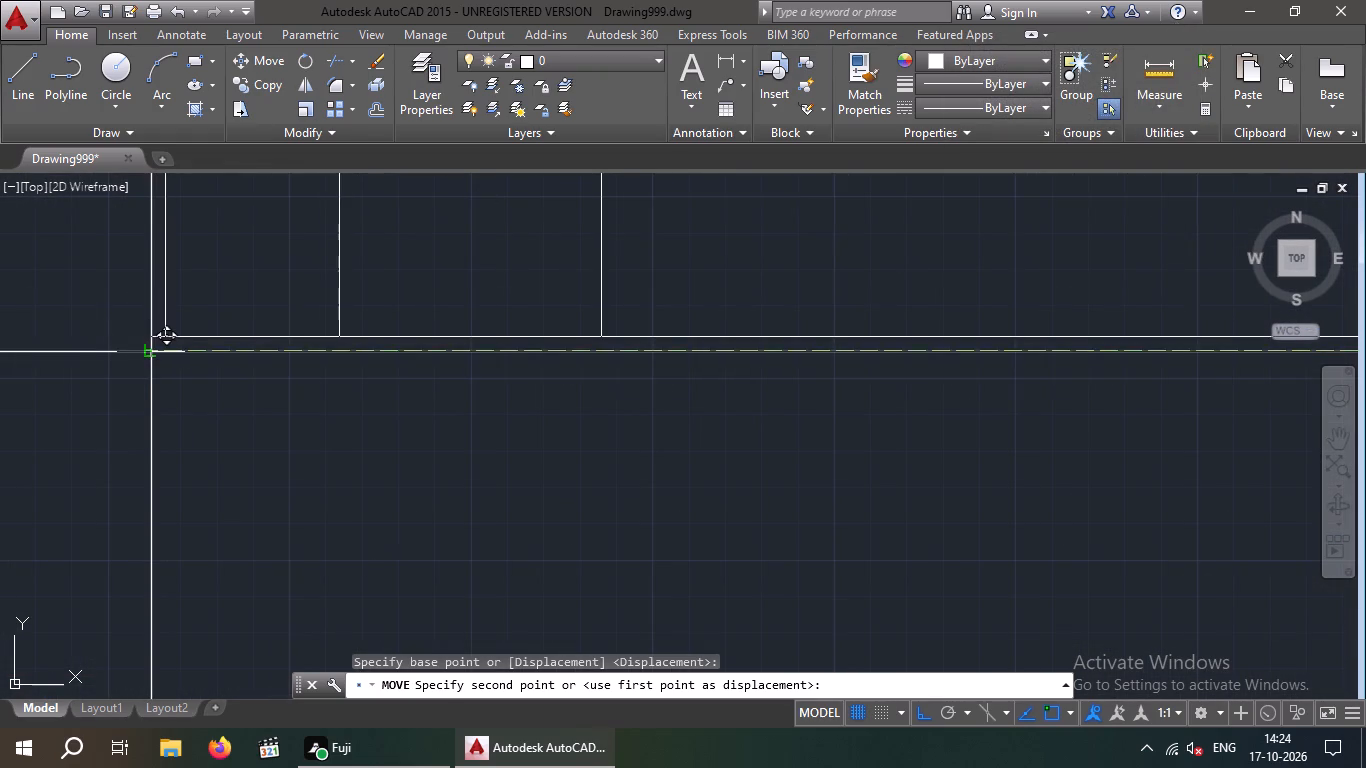
{"action": "left_click", "coordinate": [147, 348]}
{"action": "key", "text": "Escape"}
Erase the long vertical and horizontal guide lines at the moved elevation.
{"action": "scroll", "coordinate": [170, 362], "scroll_direction": "down", "scroll_amount": 2}
{"action": "left_click_drag", "start_coordinate": [197, 428], "coordinate": [83, 487]}
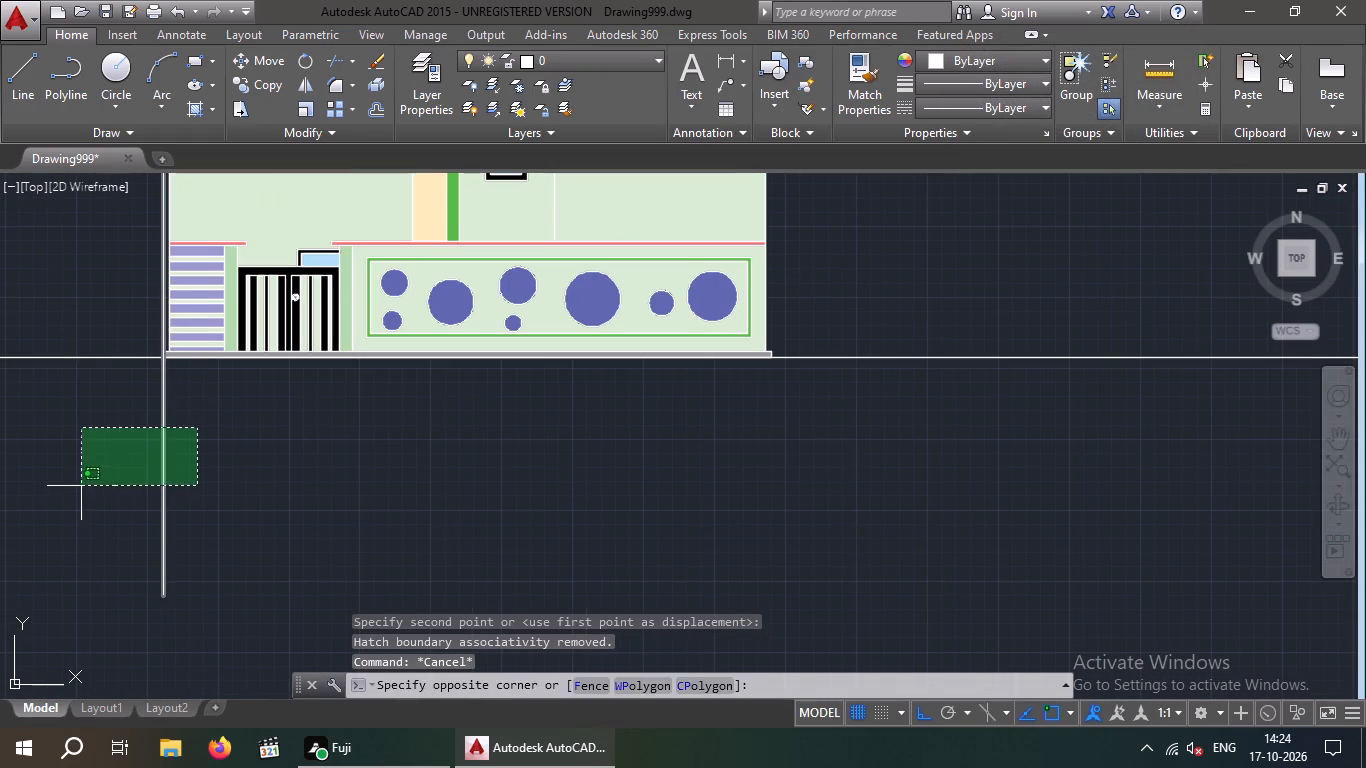
{"action": "left_click", "coordinate": [82, 486]}
{"action": "left_click_drag", "start_coordinate": [82, 484], "coordinate": [69, 421]}
{"action": "left_click_drag", "start_coordinate": [81, 422], "coordinate": [48, 346]}
{"action": "left_click", "coordinate": [41, 321]}
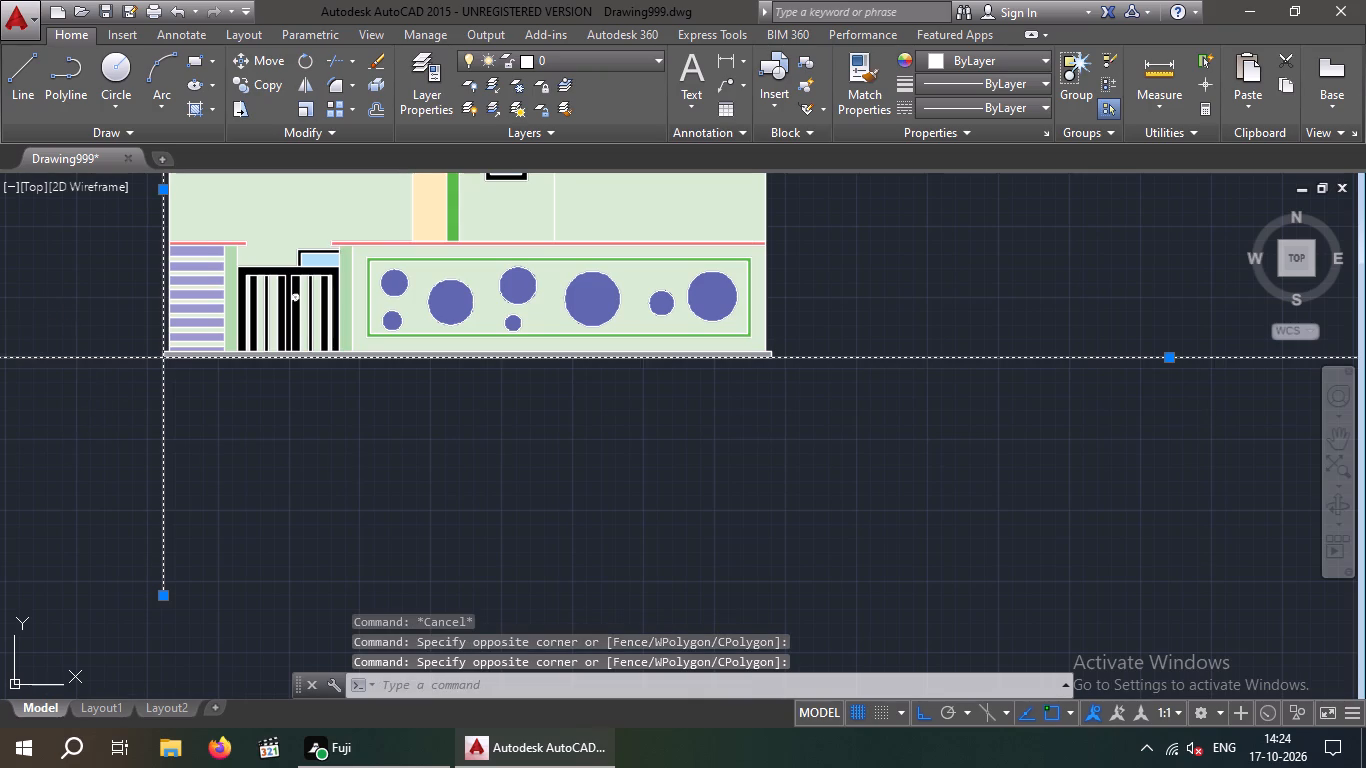
{"action": "key", "text": "Delete"}
Move the whole front elevation straight up about 4'-2", closer to the left floor plan, using the parapet's top-left post cap corner as base.
{"action": "scroll", "coordinate": [76, 321], "scroll_direction": "down", "scroll_amount": 3}
{"action": "middle_click_drag", "start_coordinate": [72, 362], "coordinate": [103, 424]}
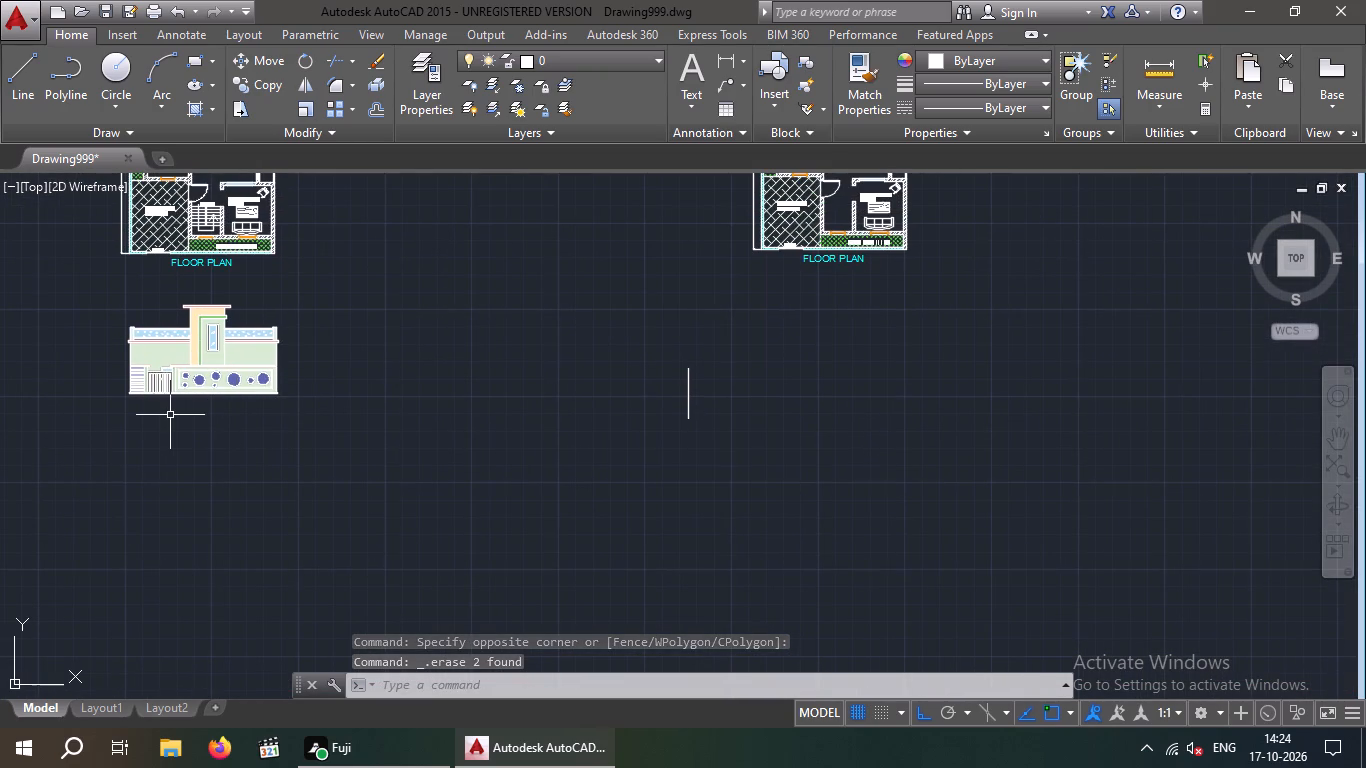
{"action": "left_click_drag", "start_coordinate": [98, 284], "coordinate": [131, 288]}
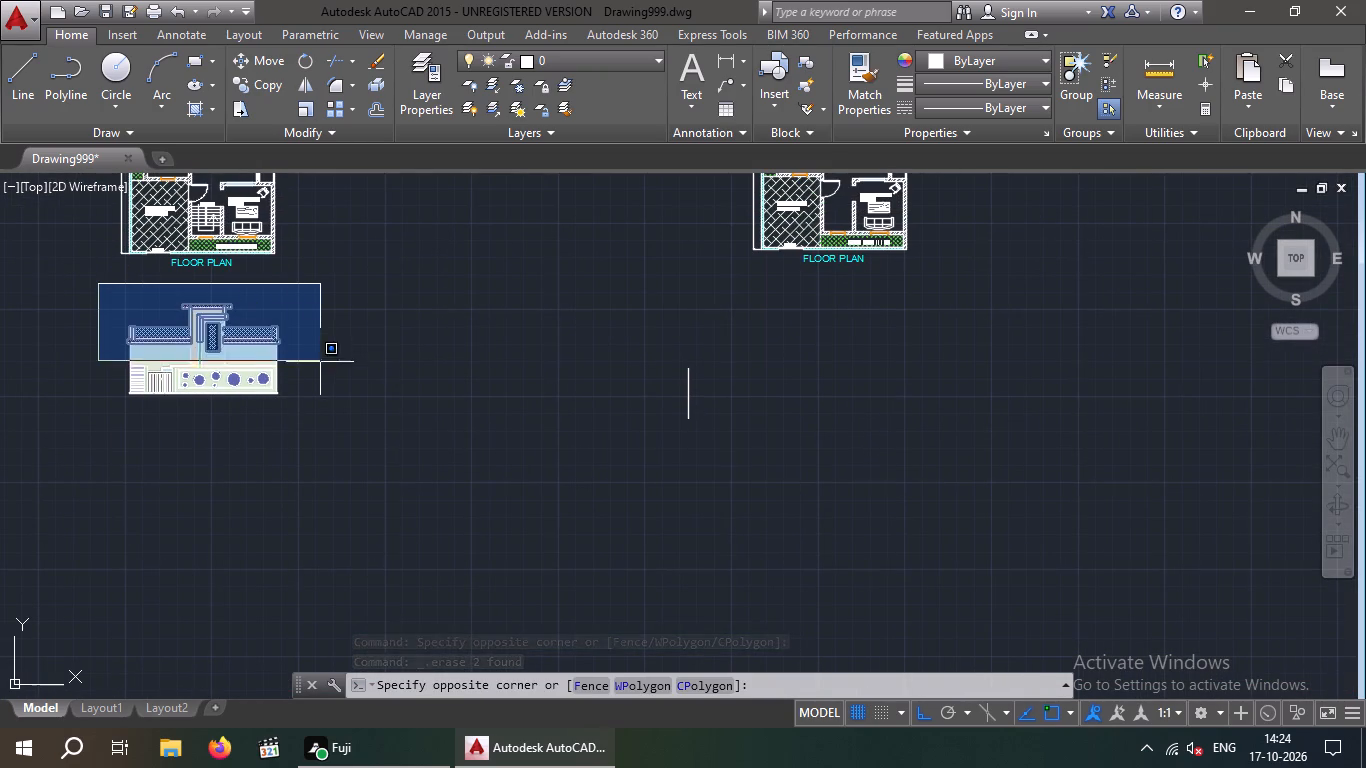
{"action": "left_click", "coordinate": [325, 417]}
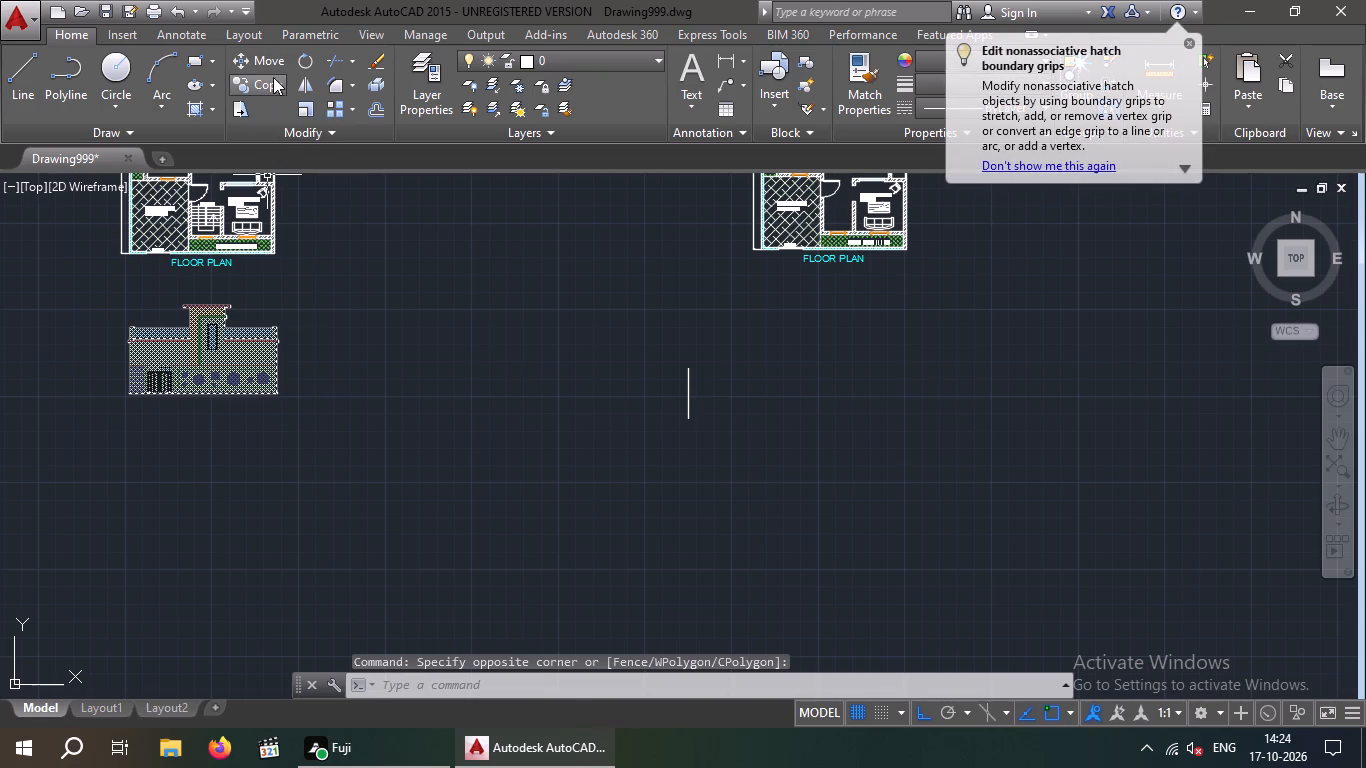
{"action": "left_click", "coordinate": [271, 59]}
{"action": "scroll", "coordinate": [126, 308], "scroll_direction": "up", "scroll_amount": 4}
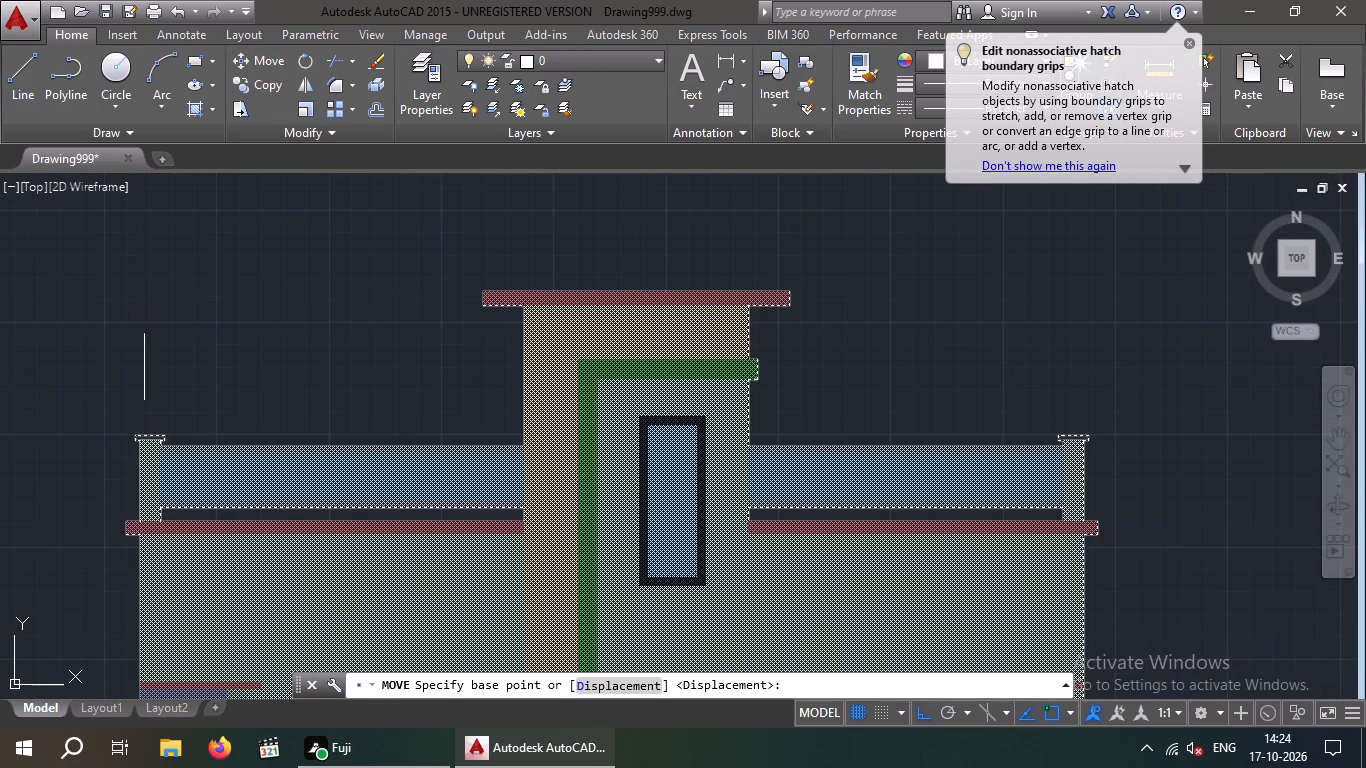
{"action": "scroll", "coordinate": [135, 426], "scroll_direction": "up", "scroll_amount": 3}
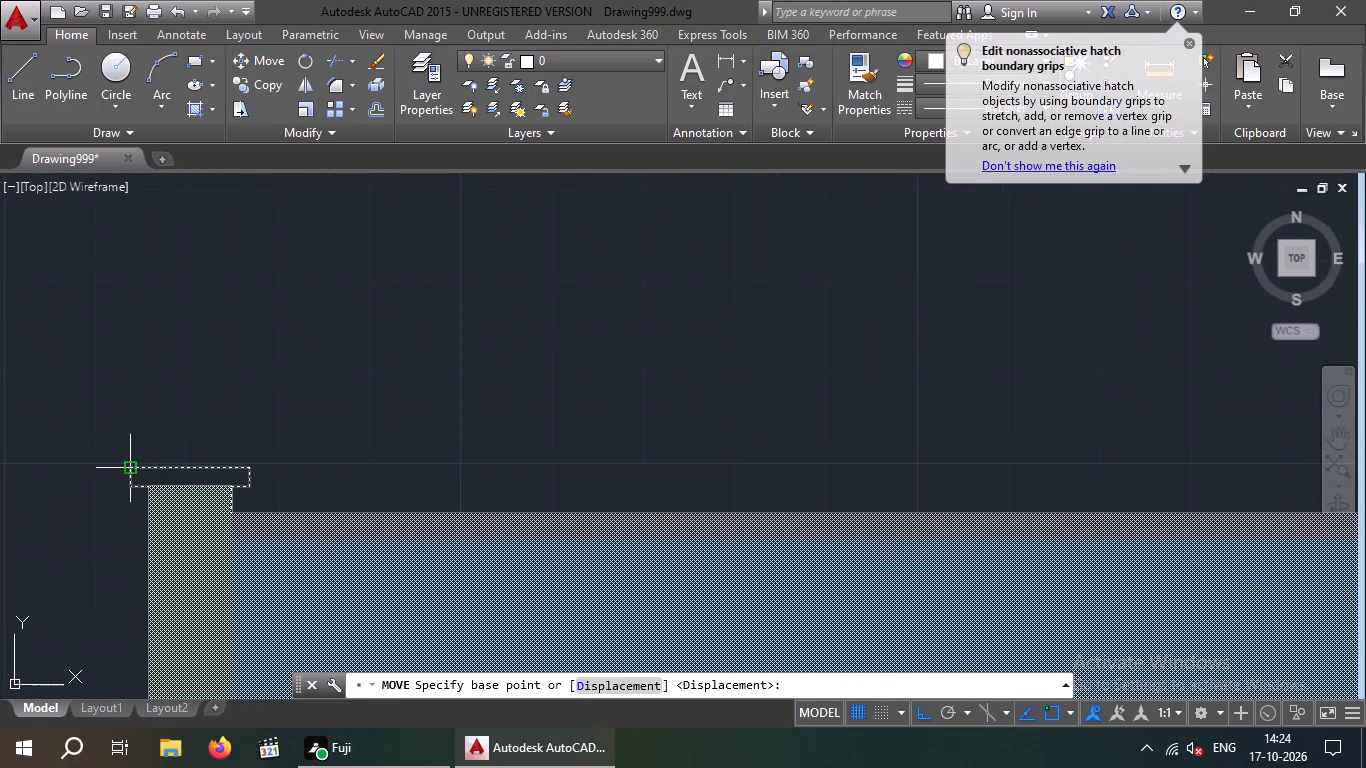
{"action": "left_click", "coordinate": [135, 467]}
{"action": "scroll", "coordinate": [141, 413], "scroll_direction": "down", "scroll_amount": 4}
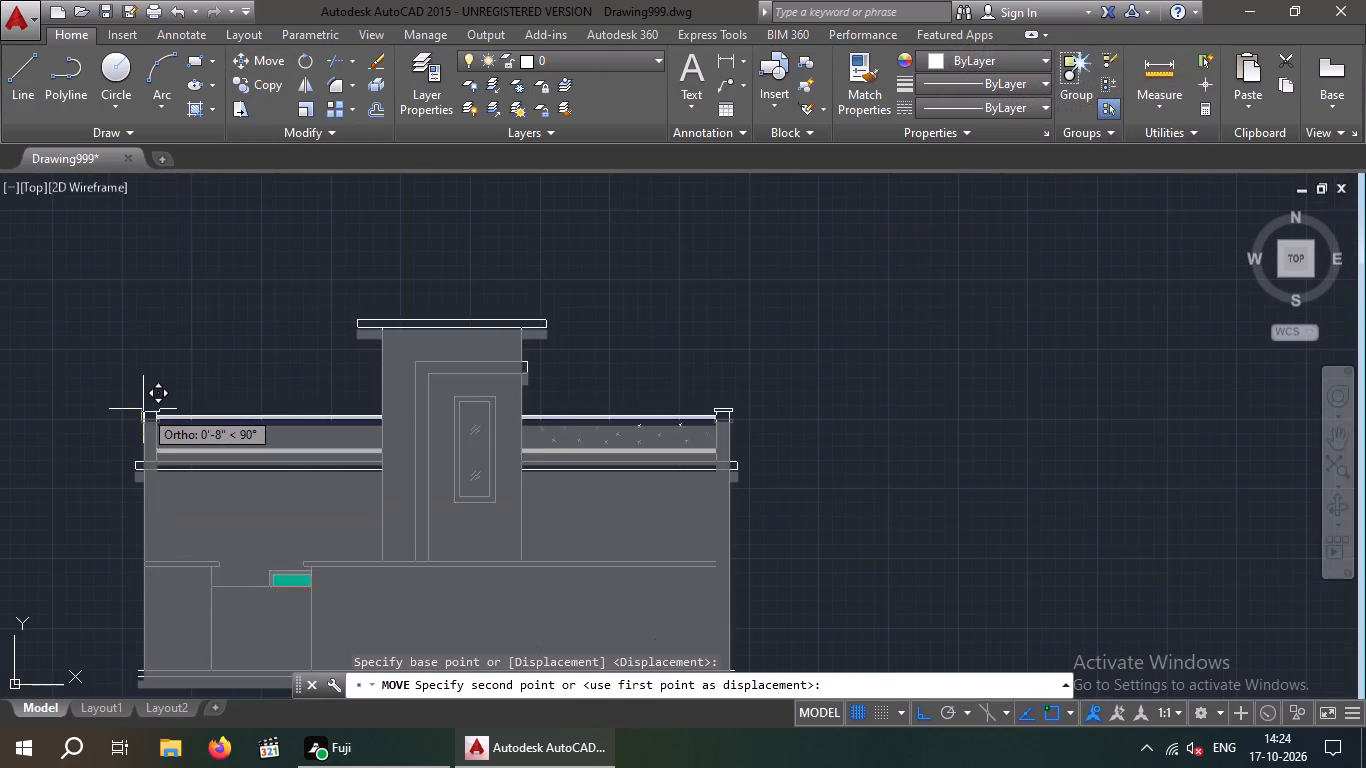
{"action": "scroll", "coordinate": [143, 409], "scroll_direction": "down", "scroll_amount": 2}
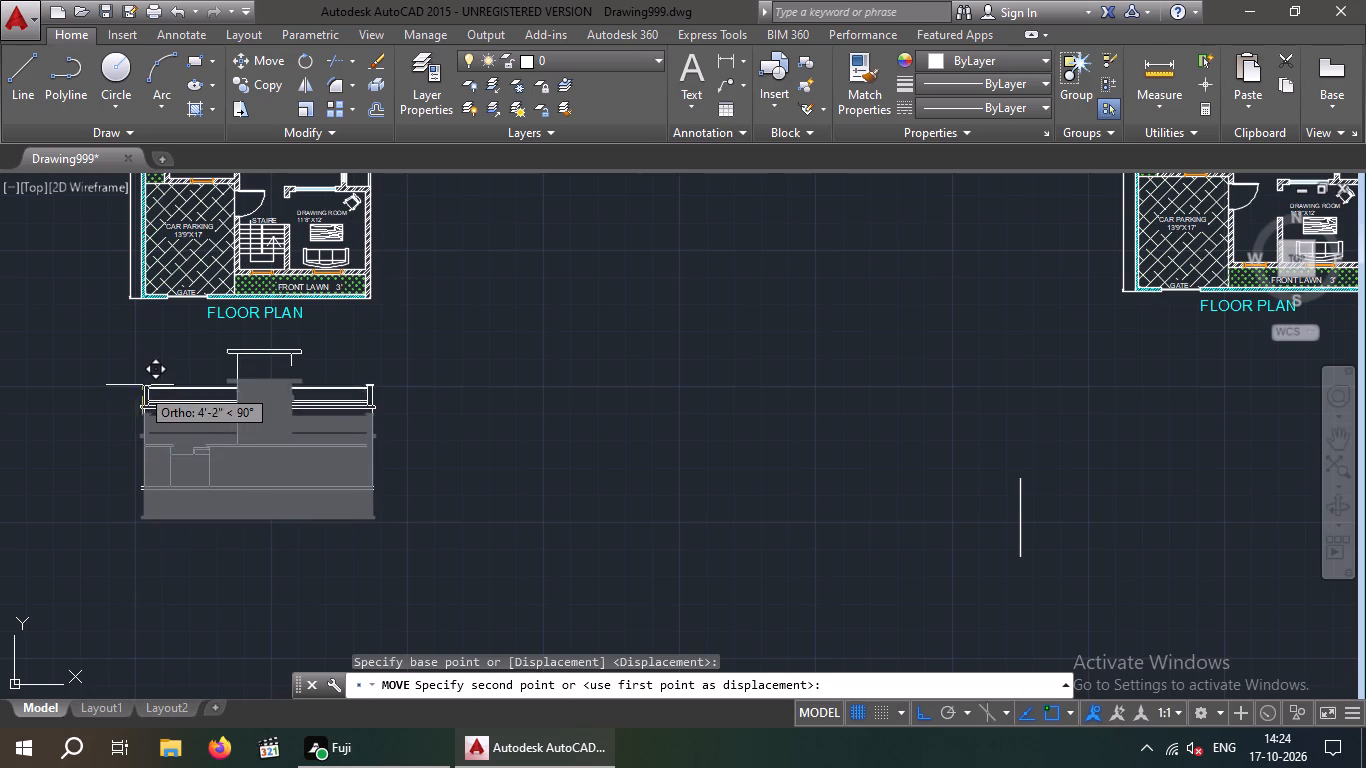
{"action": "left_click", "coordinate": [140, 385]}
{"action": "key", "text": "Escape"}
{"action": "key", "text": "Escape"}
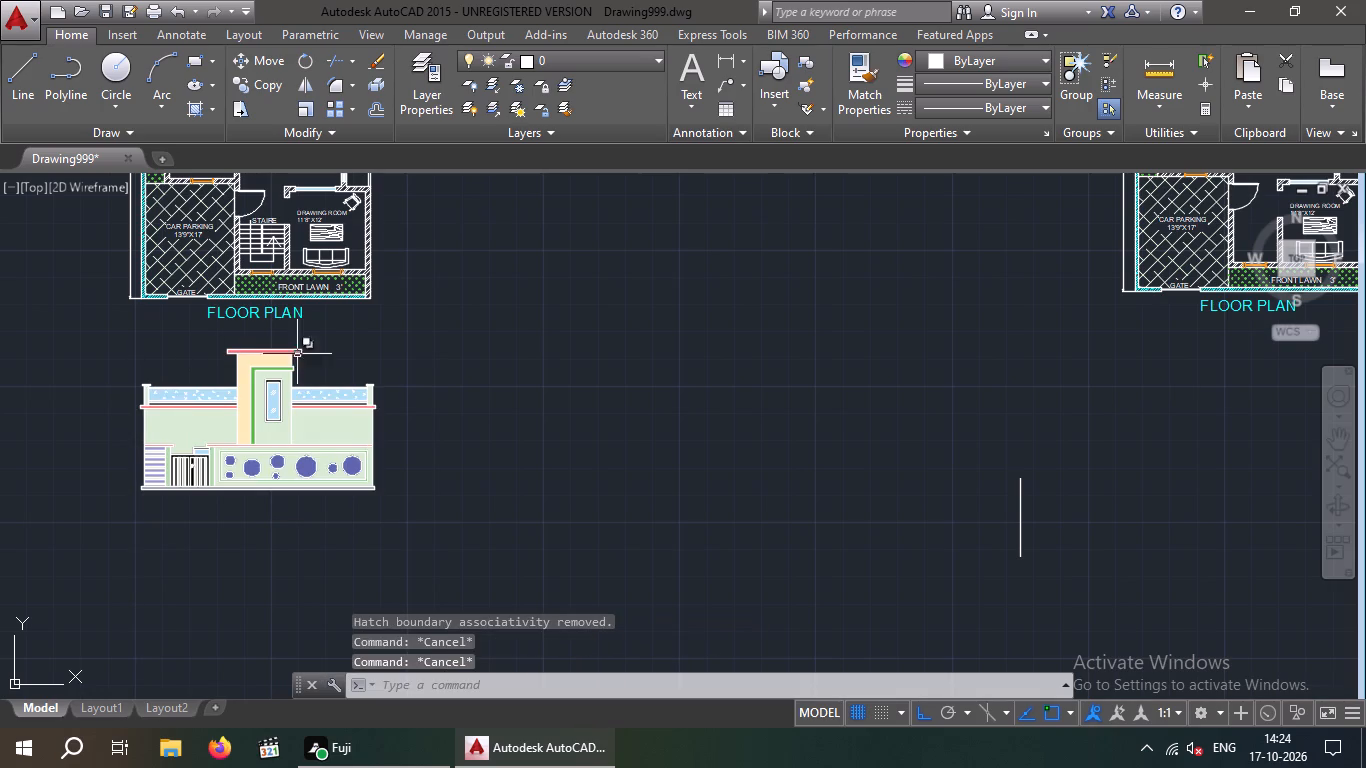
Erase the leftover short vertical line between the elevation and the area below the right floor plan.
{"action": "scroll", "coordinate": [463, 427], "scroll_direction": "down", "scroll_amount": 2}
{"action": "left_click_drag", "start_coordinate": [772, 477], "coordinate": [658, 487]}
{"action": "left_click", "coordinate": [654, 470]}
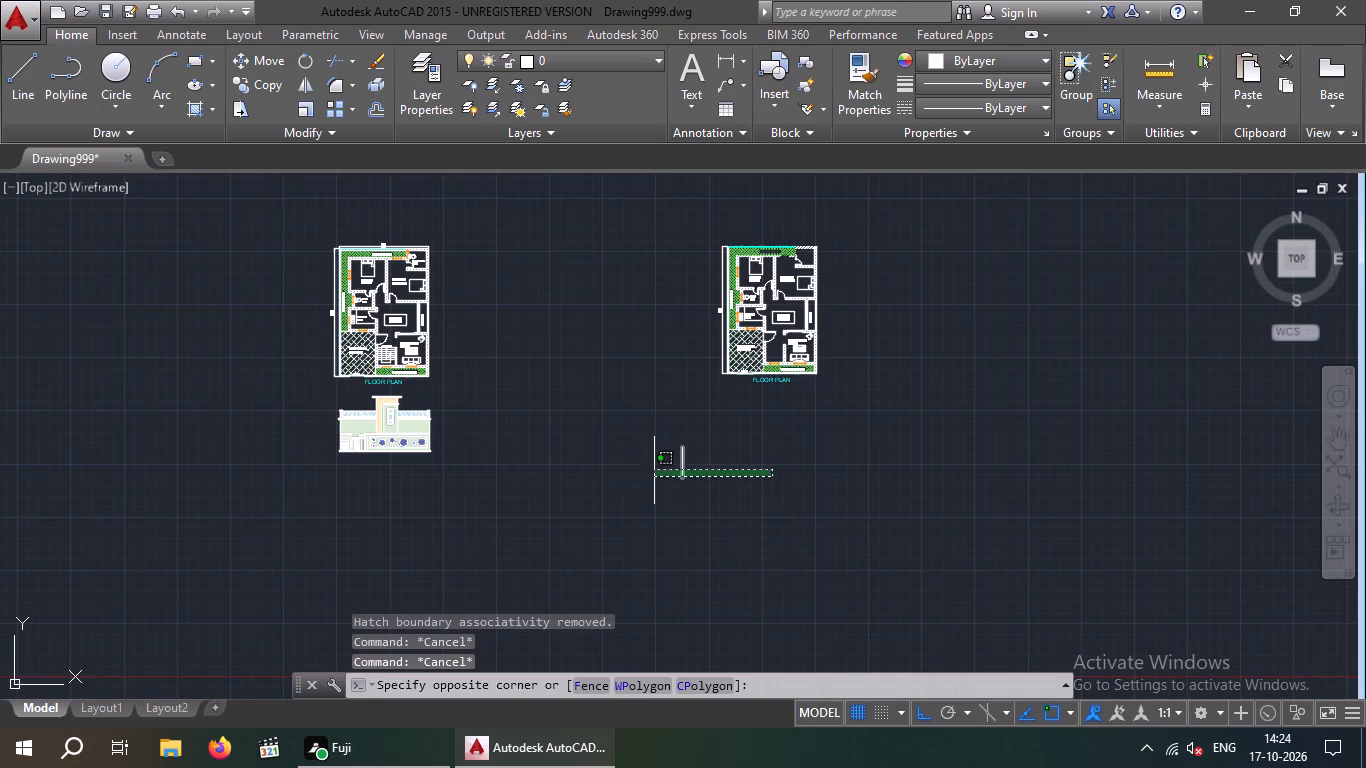
{"action": "key", "text": "Delete"}
Fill the small caps on both end posts of the elevation's parapet with a solid hatch in colour 242,113,114.
{"action": "scroll", "coordinate": [292, 390], "scroll_direction": "up", "scroll_amount": 4}
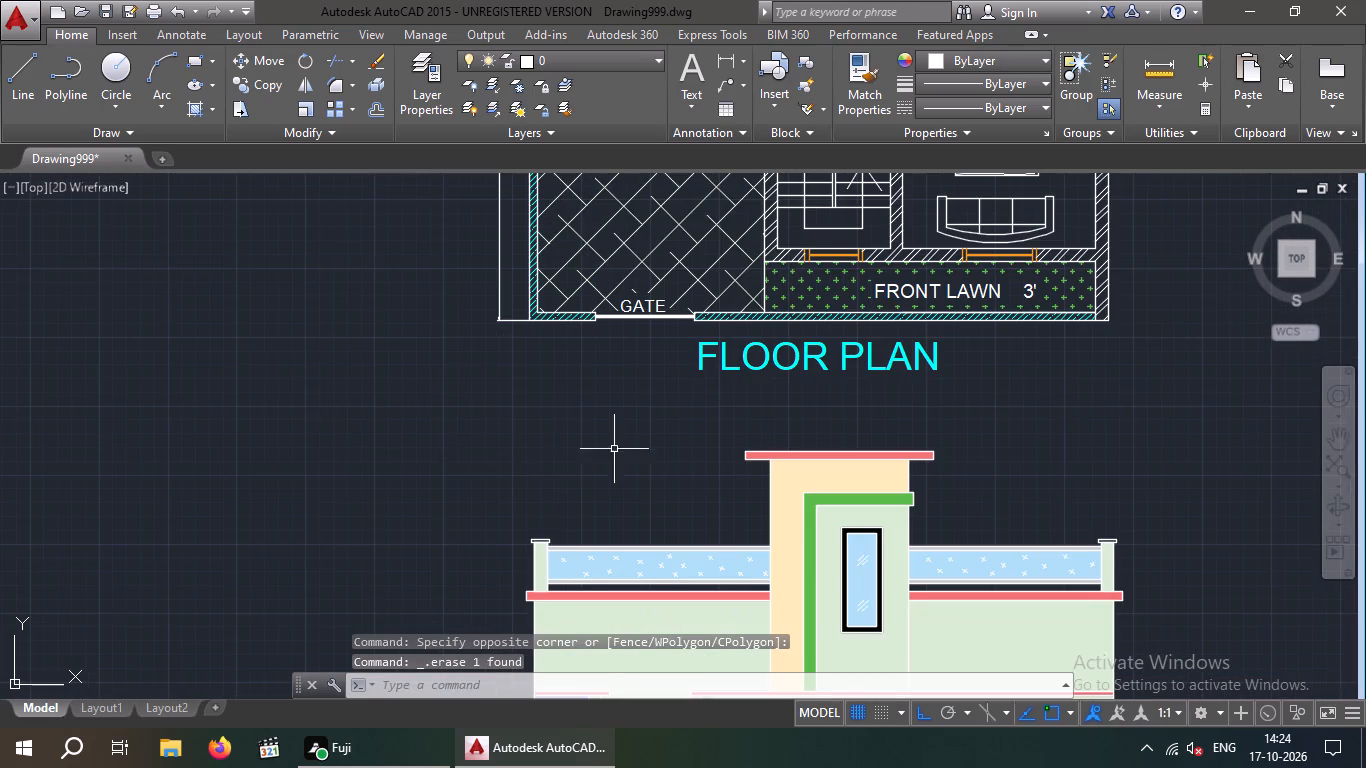
{"action": "middle_click_drag", "start_coordinate": [614, 448], "coordinate": [461, 412]}
{"action": "scroll", "coordinate": [506, 465], "scroll_direction": "up", "scroll_amount": 2}
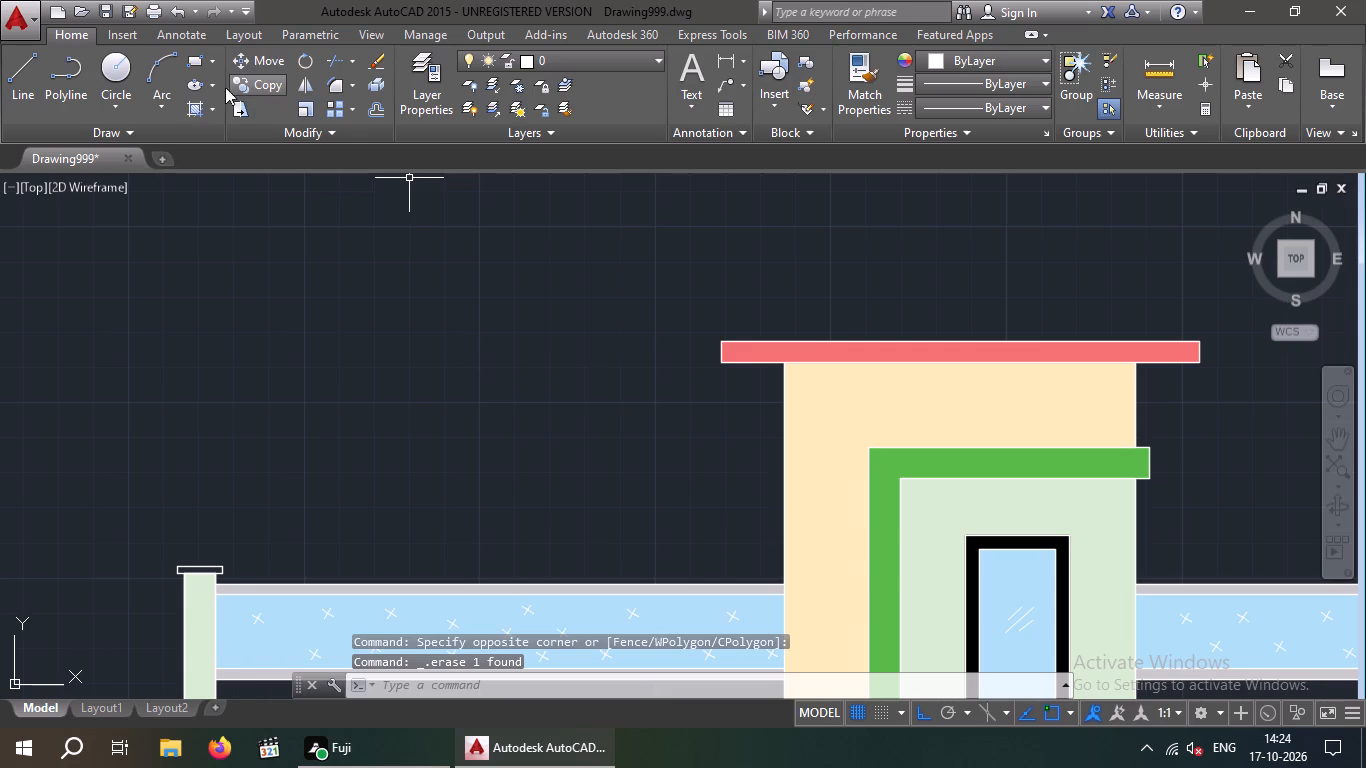
{"action": "left_click", "coordinate": [189, 111]}
{"action": "left_click", "coordinate": [566, 82]}
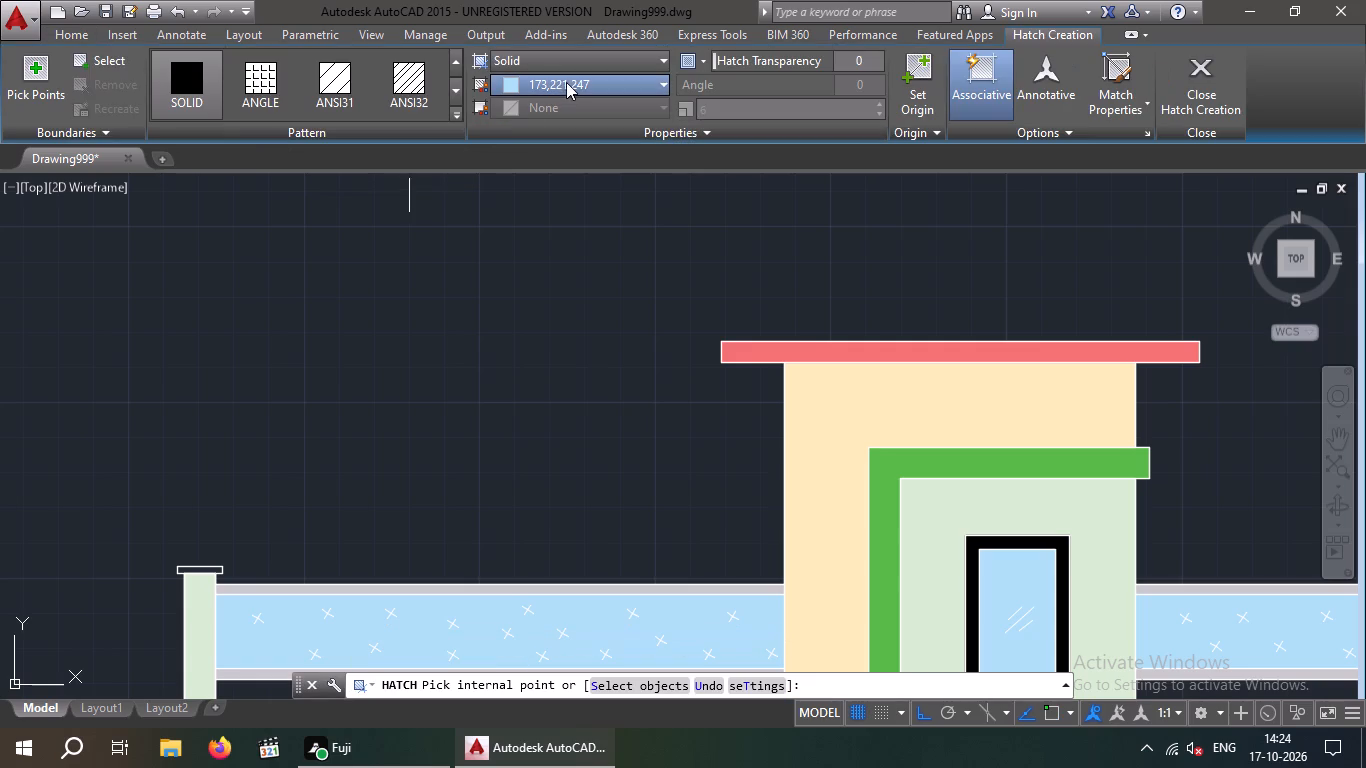
{"action": "left_click", "coordinate": [564, 247]}
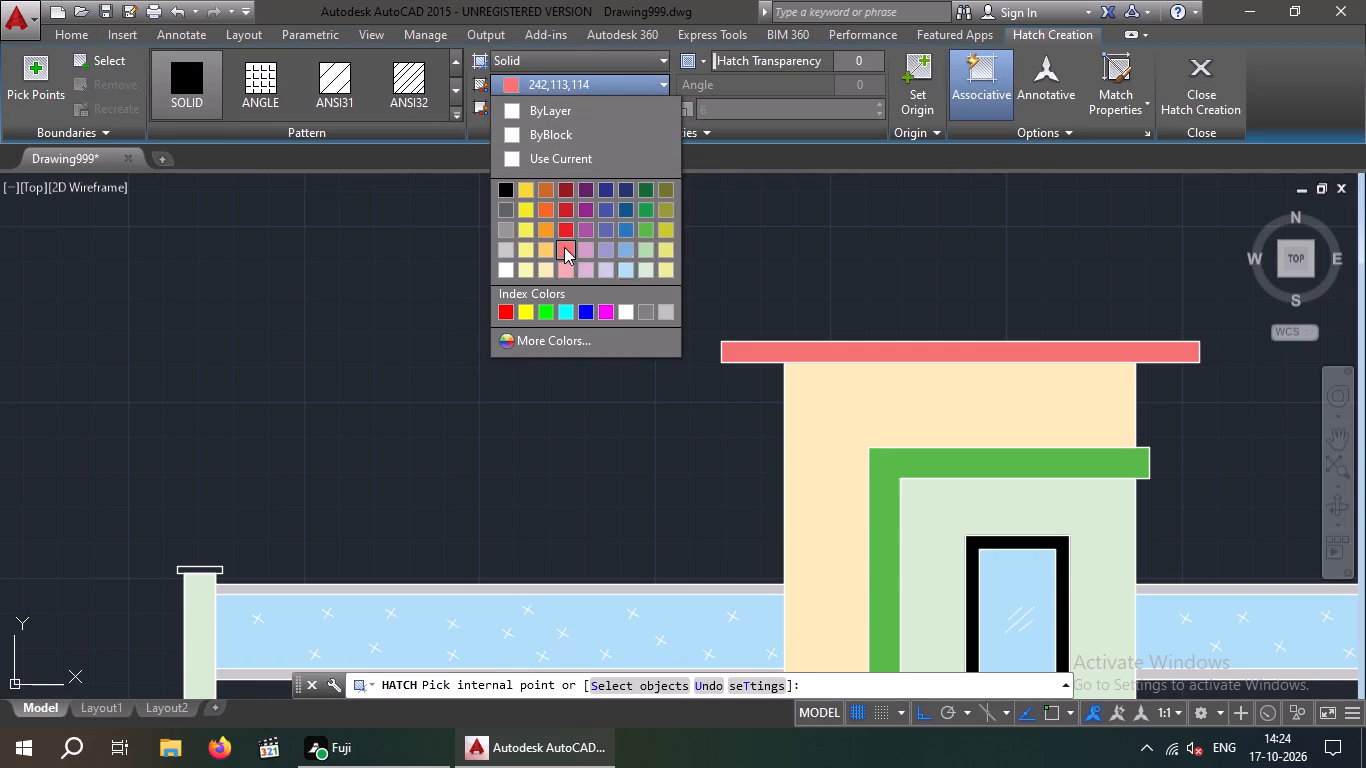
{"action": "scroll", "coordinate": [191, 563], "scroll_direction": "up", "scroll_amount": 2}
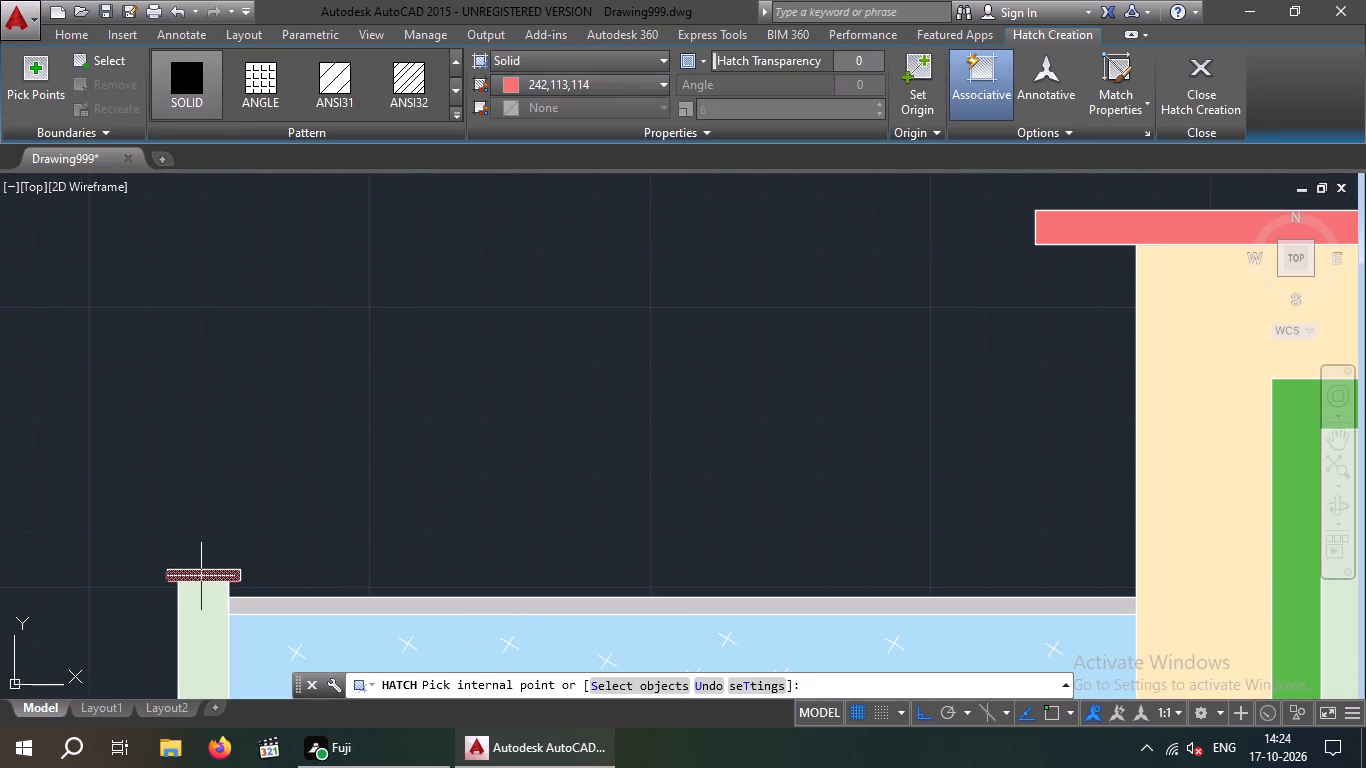
{"action": "left_click", "coordinate": [201, 576]}
{"action": "scroll", "coordinate": [324, 457], "scroll_direction": "down", "scroll_amount": 2}
{"action": "scroll", "coordinate": [491, 469], "scroll_direction": "down", "scroll_amount": 2}
{"action": "middle_click_drag", "start_coordinate": [491, 463], "coordinate": [42, 414]}
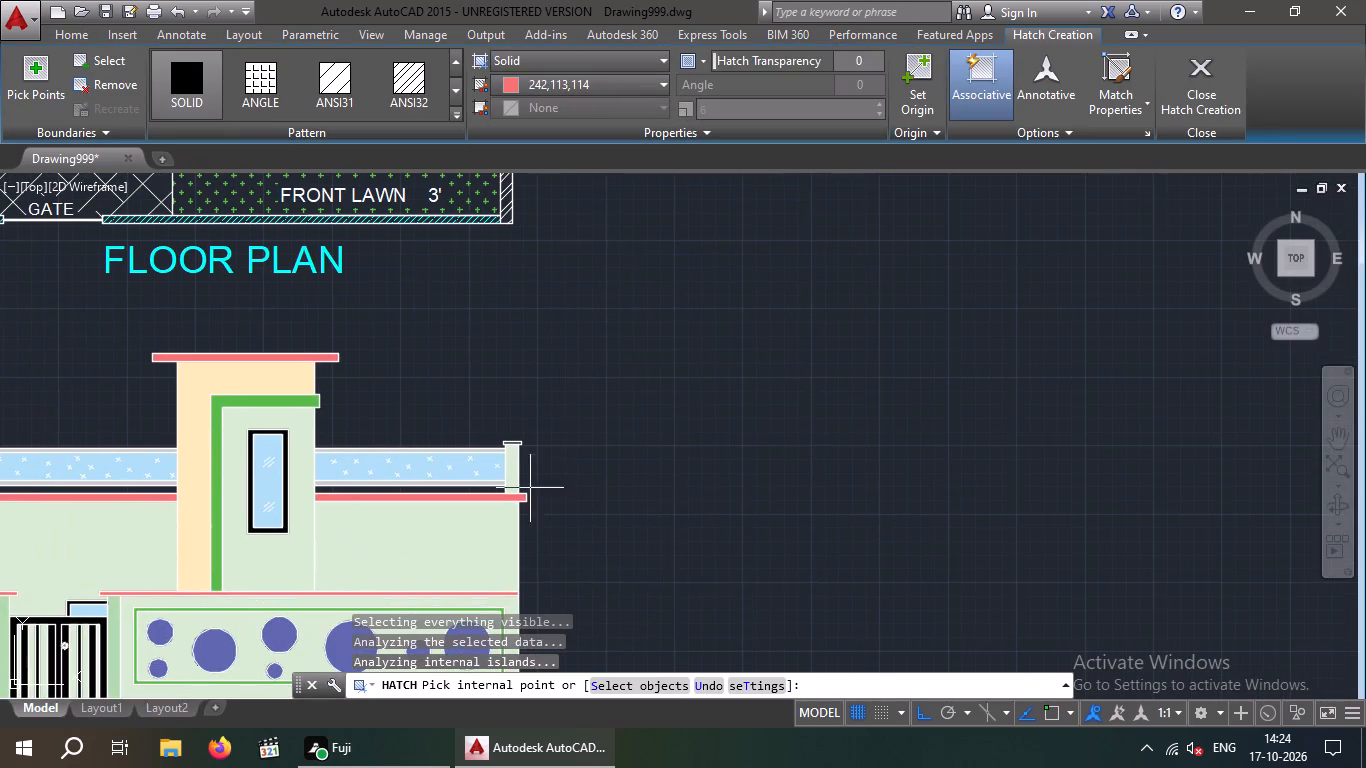
{"action": "scroll", "coordinate": [529, 448], "scroll_direction": "up", "scroll_amount": 4}
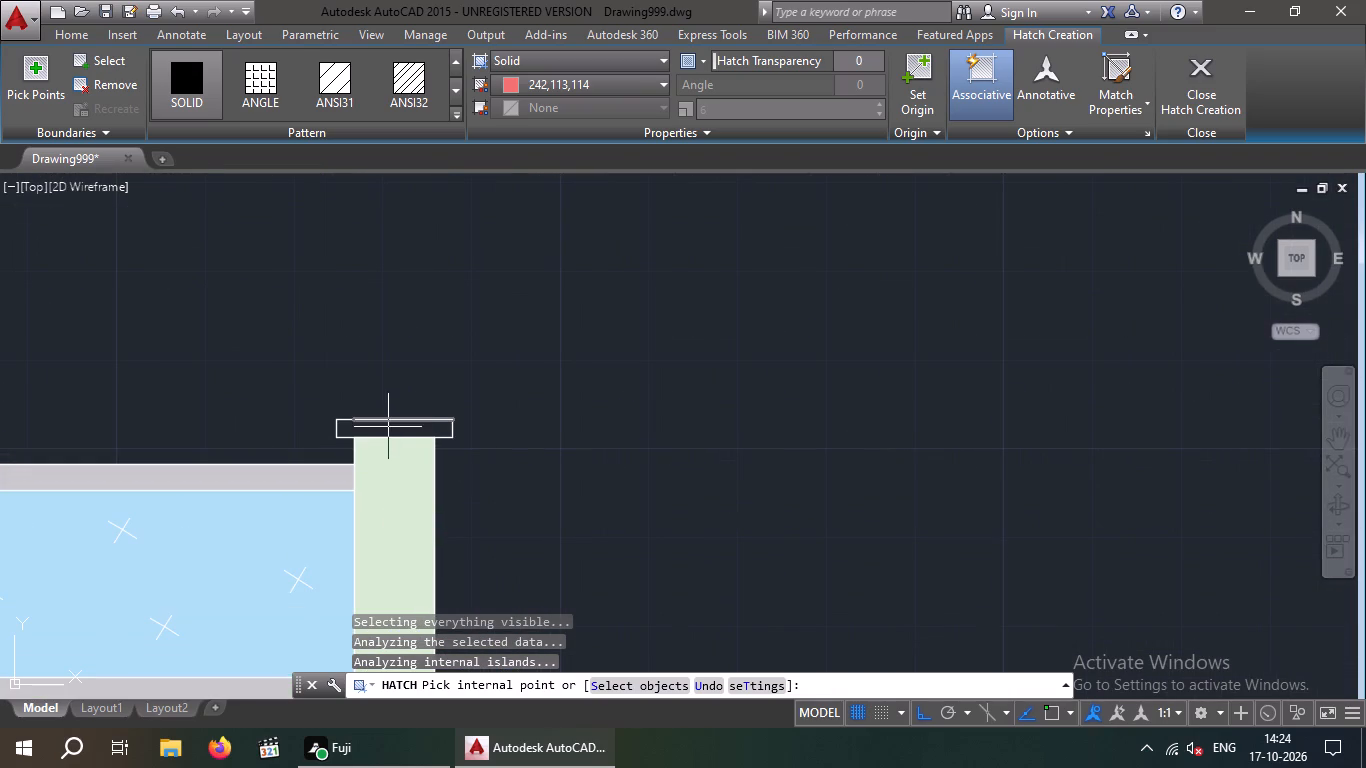
{"action": "left_click", "coordinate": [388, 427]}
{"action": "scroll", "coordinate": [772, 419], "scroll_direction": "down", "scroll_amount": 2}
{"action": "key", "text": "Escape"}
{"action": "key", "text": "Escape"}
{"action": "scroll", "coordinate": [772, 407], "scroll_direction": "down", "scroll_amount": 2}
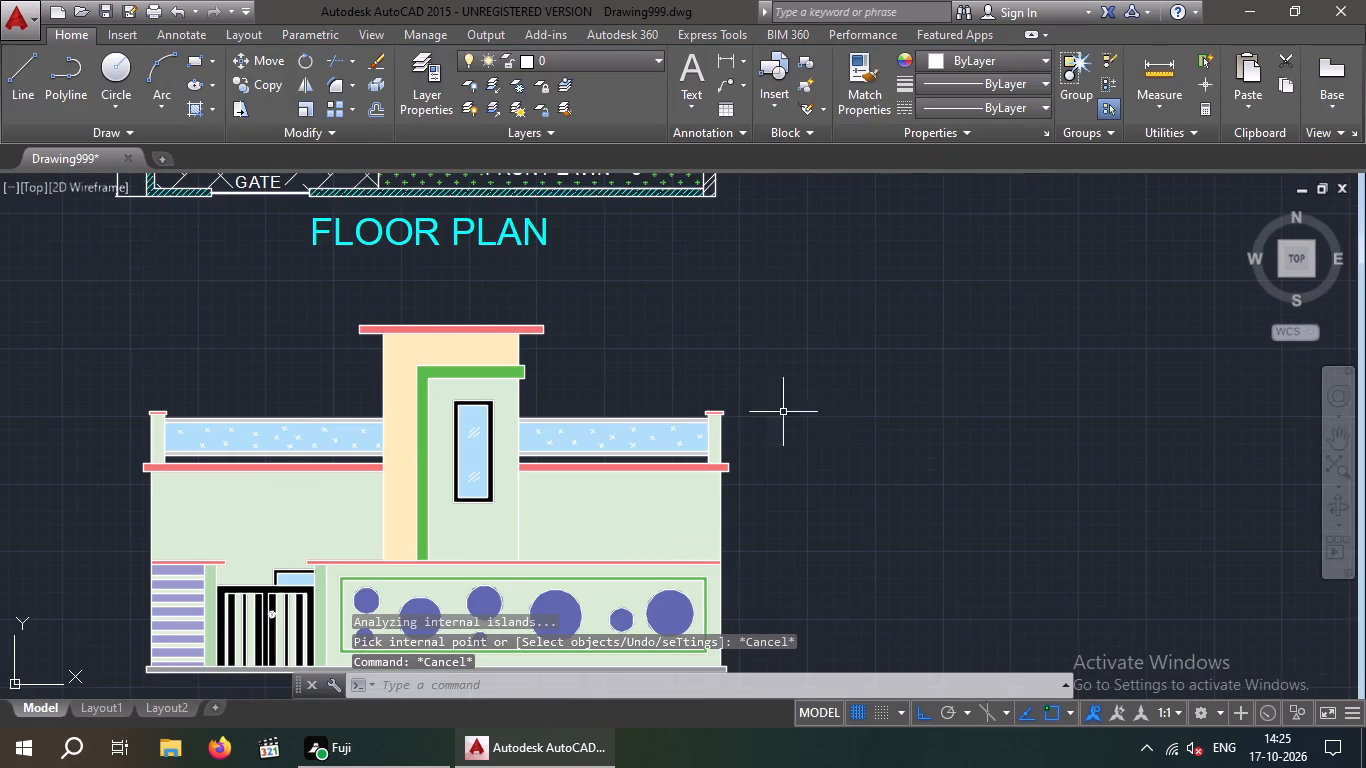
Save the drawing.
{"action": "middle_click_drag", "start_coordinate": [858, 434], "coordinate": [853, 409]}
{"action": "key", "text": "ctrl+s"}
{"action": "key", "text": "ctrl+s"}
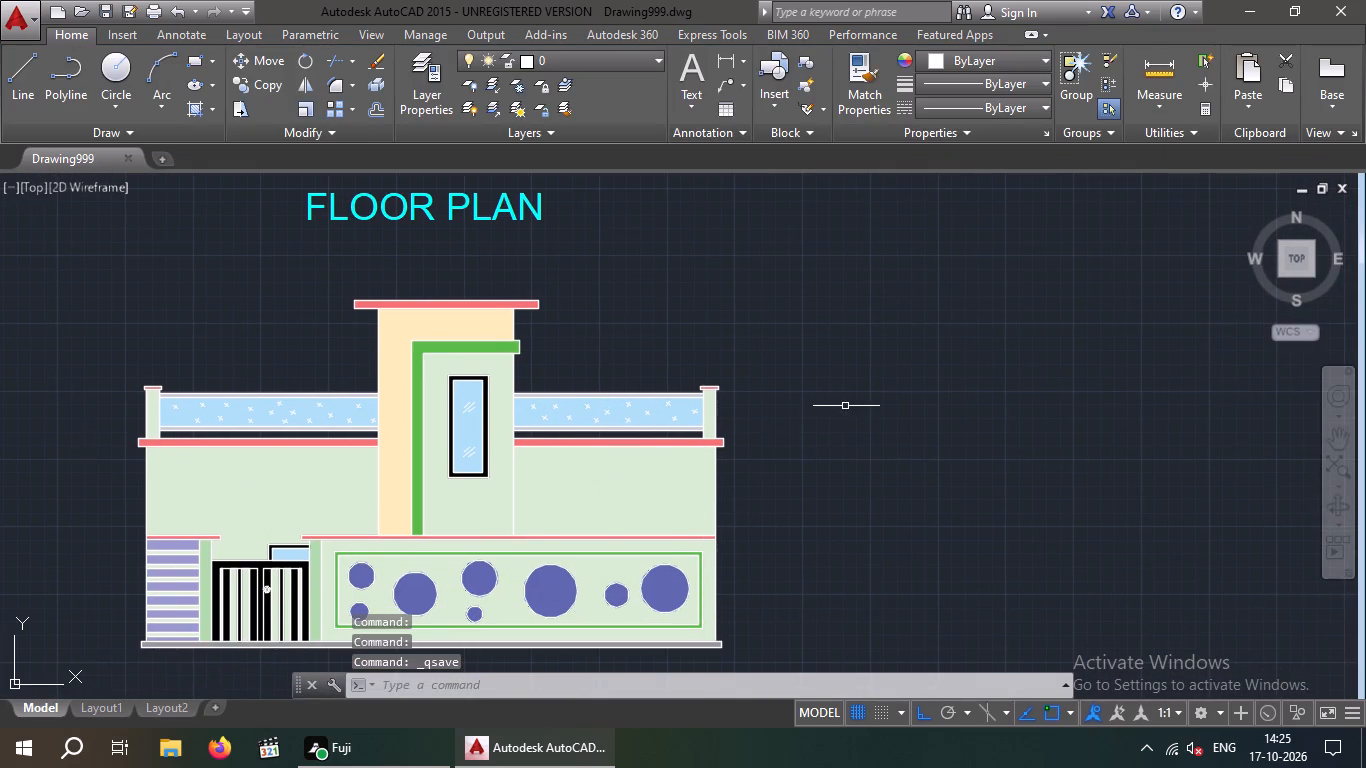
Copy the left plan's FLOOR PLAN title straight down about 29'-8" to just below the front elevation.
{"action": "scroll", "coordinate": [841, 405], "scroll_direction": "down", "scroll_amount": 2}
{"action": "middle_click_drag", "start_coordinate": [850, 407], "coordinate": [845, 397]}
{"action": "scroll", "coordinate": [592, 289], "scroll_direction": "up", "scroll_amount": 3}
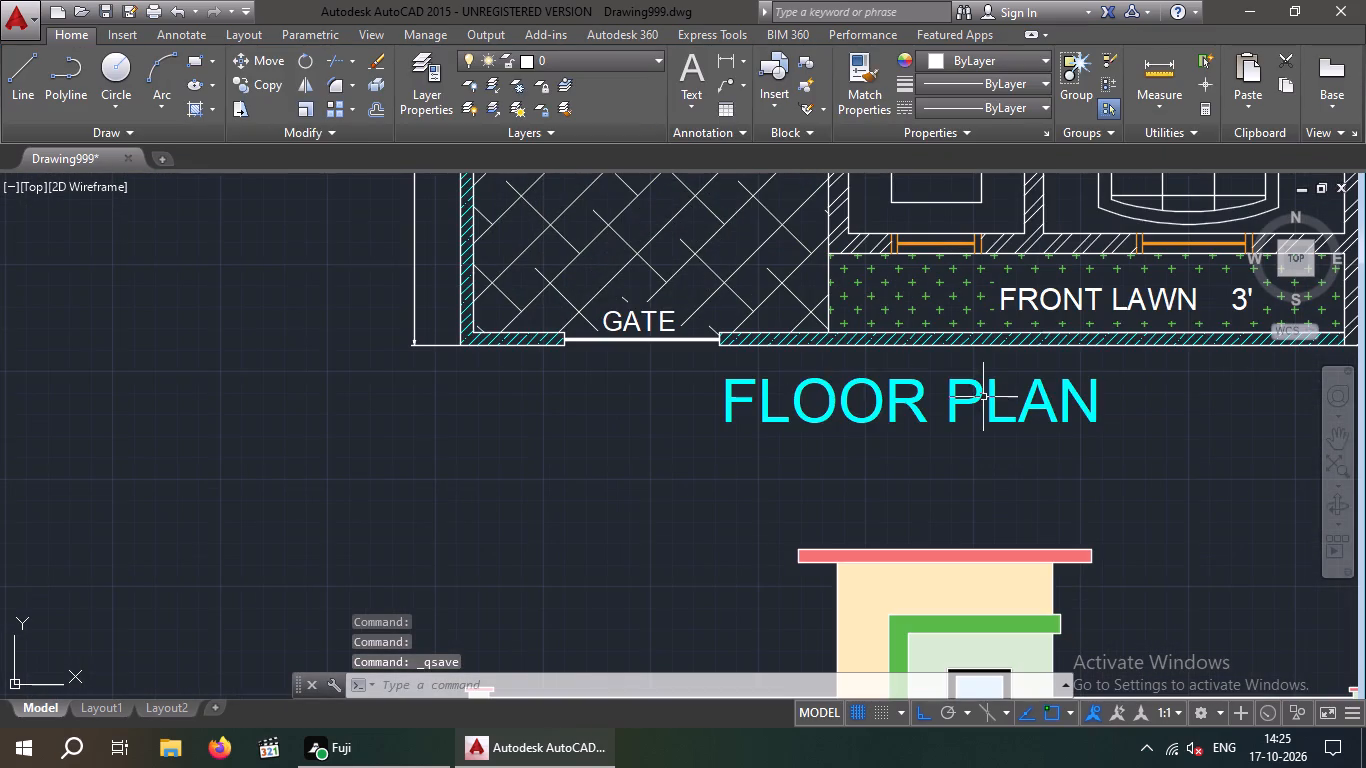
{"action": "left_click_drag", "start_coordinate": [1153, 376], "coordinate": [893, 450]}
{"action": "left_click", "coordinate": [792, 430]}
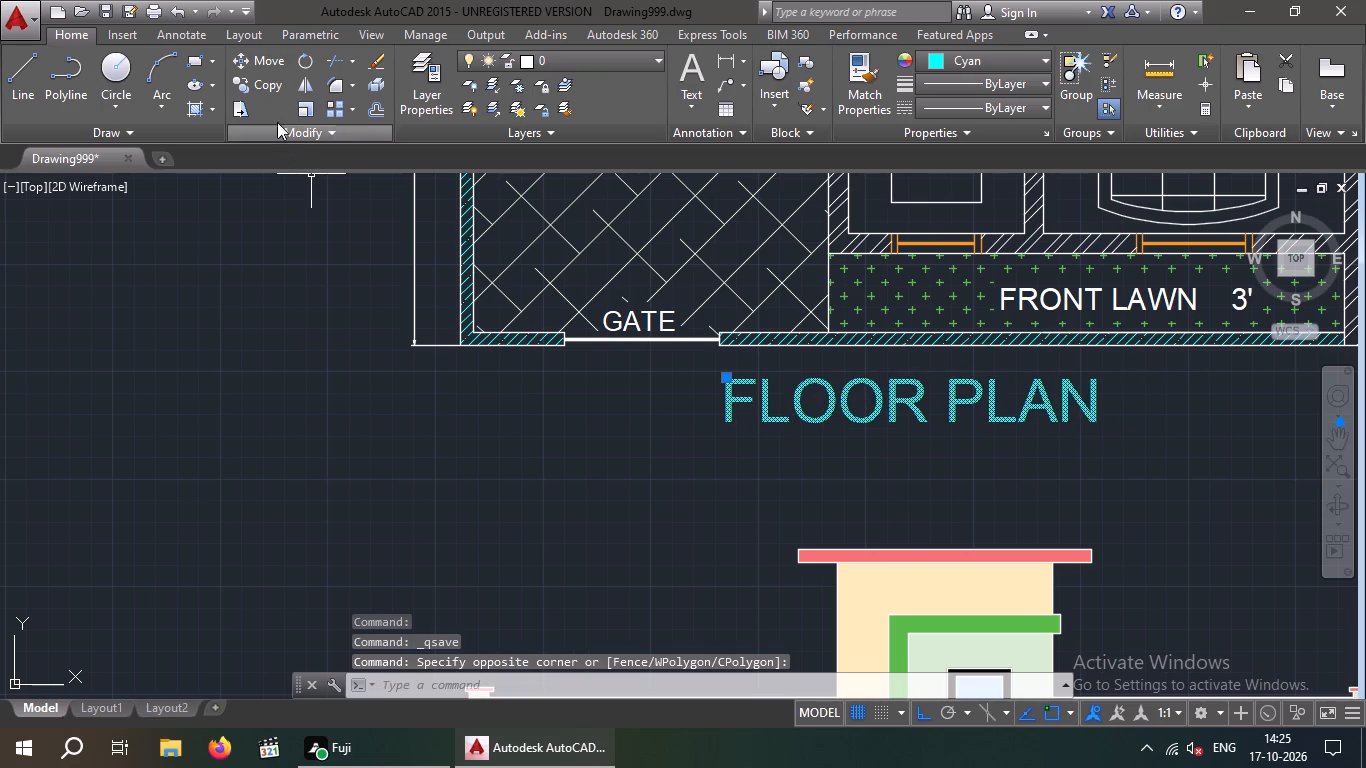
{"action": "left_click", "coordinate": [259, 80]}
{"action": "left_click", "coordinate": [724, 432]}
{"action": "scroll", "coordinate": [726, 435], "scroll_direction": "down", "scroll_amount": 1}
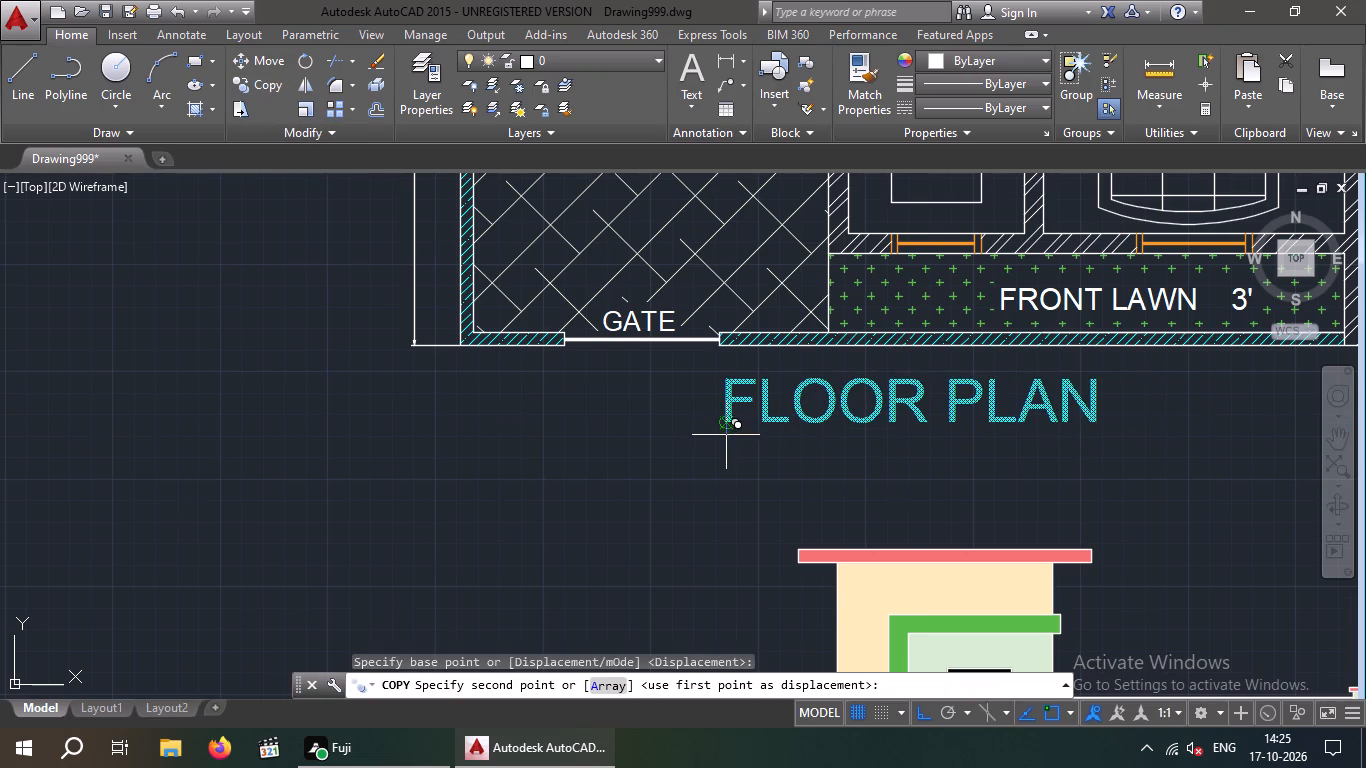
{"action": "scroll", "coordinate": [726, 435], "scroll_direction": "down", "scroll_amount": 1}
{"action": "middle_click_drag", "start_coordinate": [720, 546], "coordinate": [705, 372]}
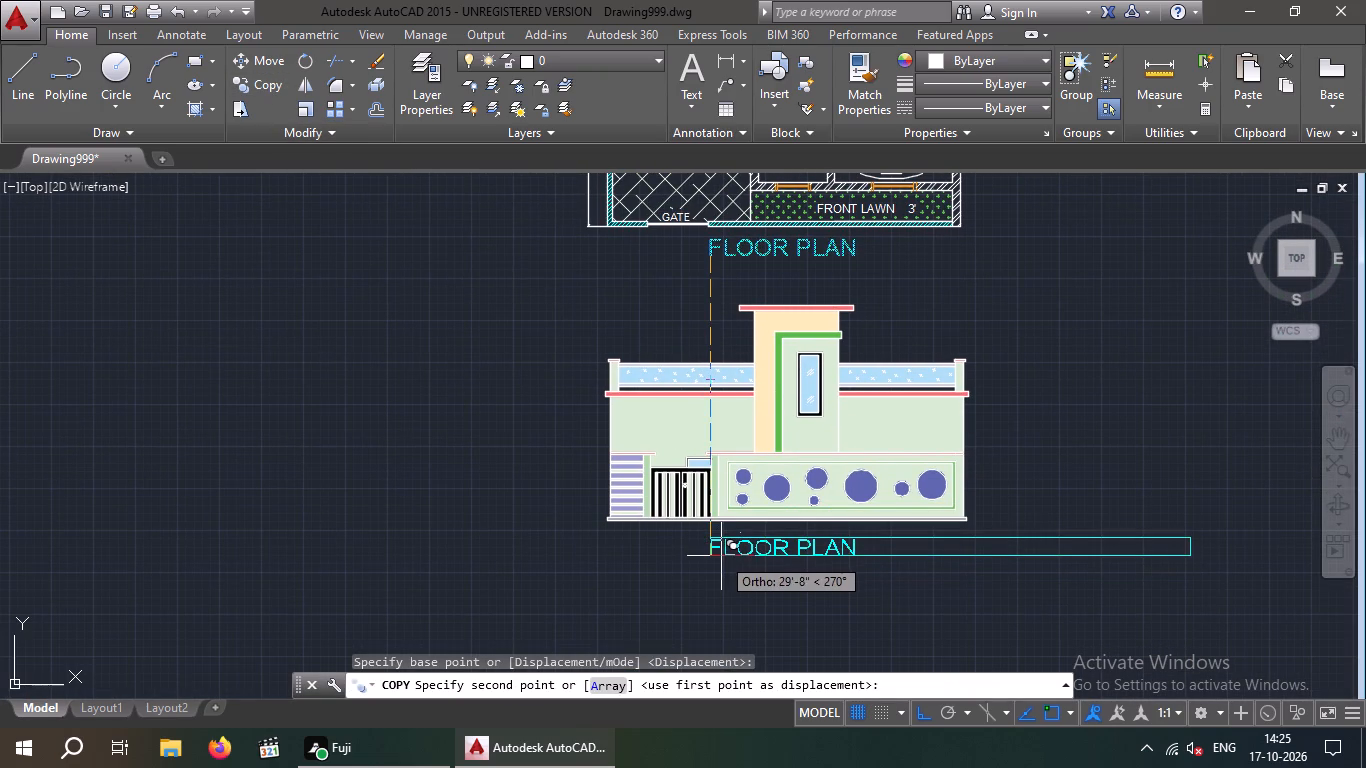
{"action": "left_click", "coordinate": [721, 556]}
{"action": "key", "text": "Escape"}
{"action": "key", "text": "Escape"}
Change the copied title below the elevation to read FRONT ELEVATION.
{"action": "scroll", "coordinate": [401, 356], "scroll_direction": "down", "scroll_amount": 1}
{"action": "middle_click_drag", "start_coordinate": [390, 324], "coordinate": [380, 303]}
{"action": "scroll", "coordinate": [338, 294], "scroll_direction": "down", "scroll_amount": 2}
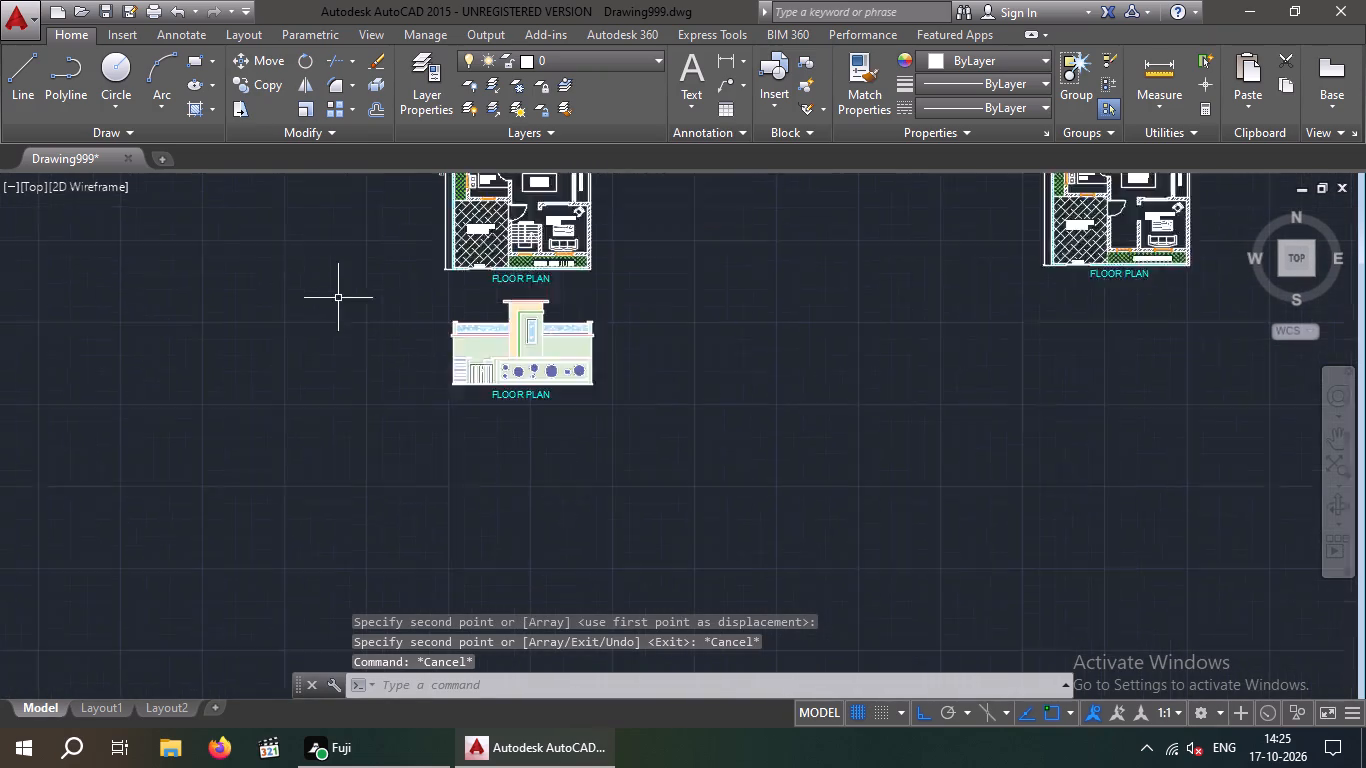
{"action": "middle_click_drag", "start_coordinate": [452, 402], "coordinate": [449, 437]}
{"action": "scroll", "coordinate": [443, 429], "scroll_direction": "up", "scroll_amount": 3}
{"action": "middle_click_drag", "start_coordinate": [464, 404], "coordinate": [470, 451]}
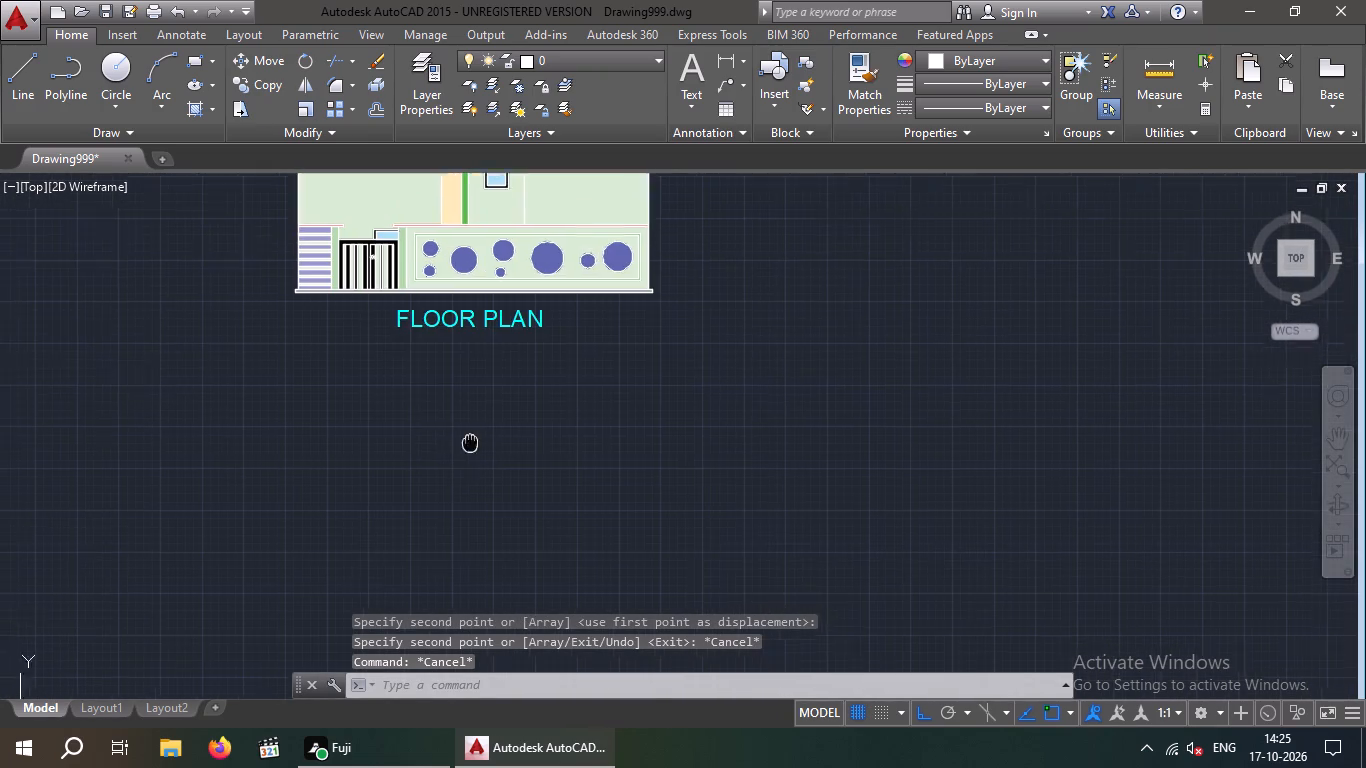
{"action": "middle_click_drag", "start_coordinate": [470, 451], "coordinate": [465, 516]}
{"action": "scroll", "coordinate": [450, 435], "scroll_direction": "up", "scroll_amount": 2}
{"action": "double_click", "coordinate": [453, 330]}
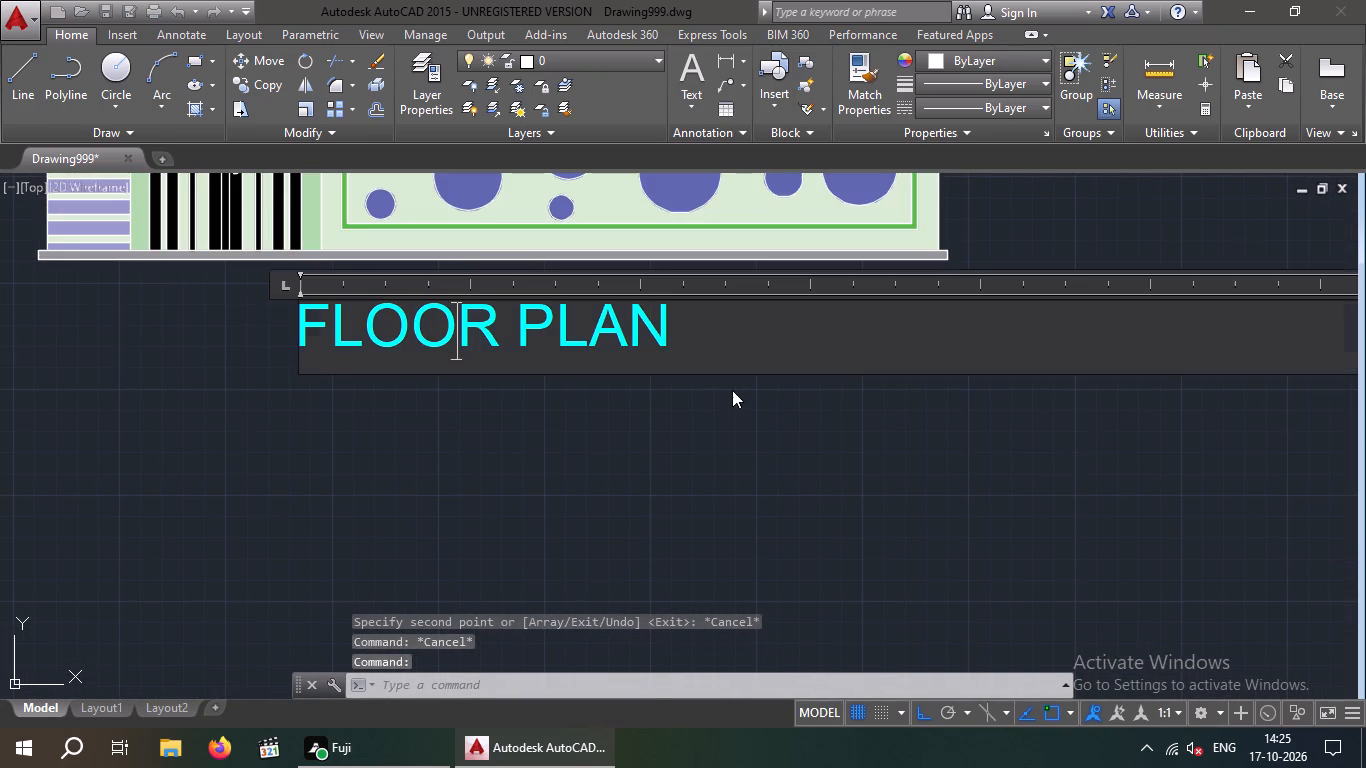
{"action": "left_click", "coordinate": [708, 342]}
{"action": "key", "text": "BackSpace"}
{"action": "key", "text": "BackSpace"}
{"action": "key", "text": "BackSpace"}
{"action": "key", "text": "BackSpace"}
{"action": "key", "text": "BackSpace"}
{"action": "key", "text": "BackSpace"}
{"action": "key", "text": "BackSpace"}
{"action": "key", "text": "BackSpace"}
{"action": "key", "text": "BackSpace"}
{"action": "key", "text": "BackSpace"}
{"action": "key", "text": "BackSpace"}
{"action": "key", "text": "BackSpace"}
{"action": "key", "text": "BackSpace"}
{"action": "key", "text": "BackSpace"}
{"action": "key", "text": "BackSpace"}
{"action": "key", "text": "BackSpace"}
{"action": "key", "text": "BackSpace"}
{"action": "key", "text": "BackSpace"}
{"action": "key", "text": "BackSpace"}
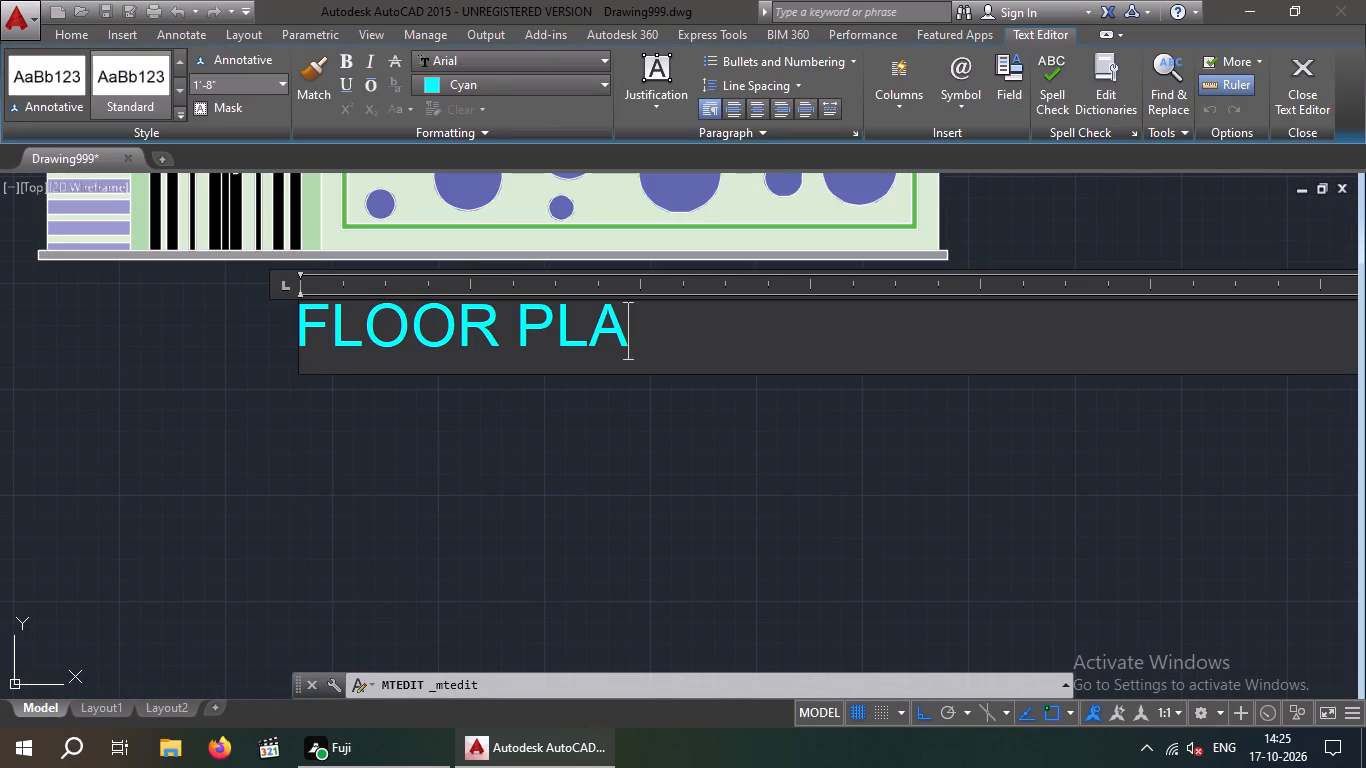
{"action": "key", "text": "f"}
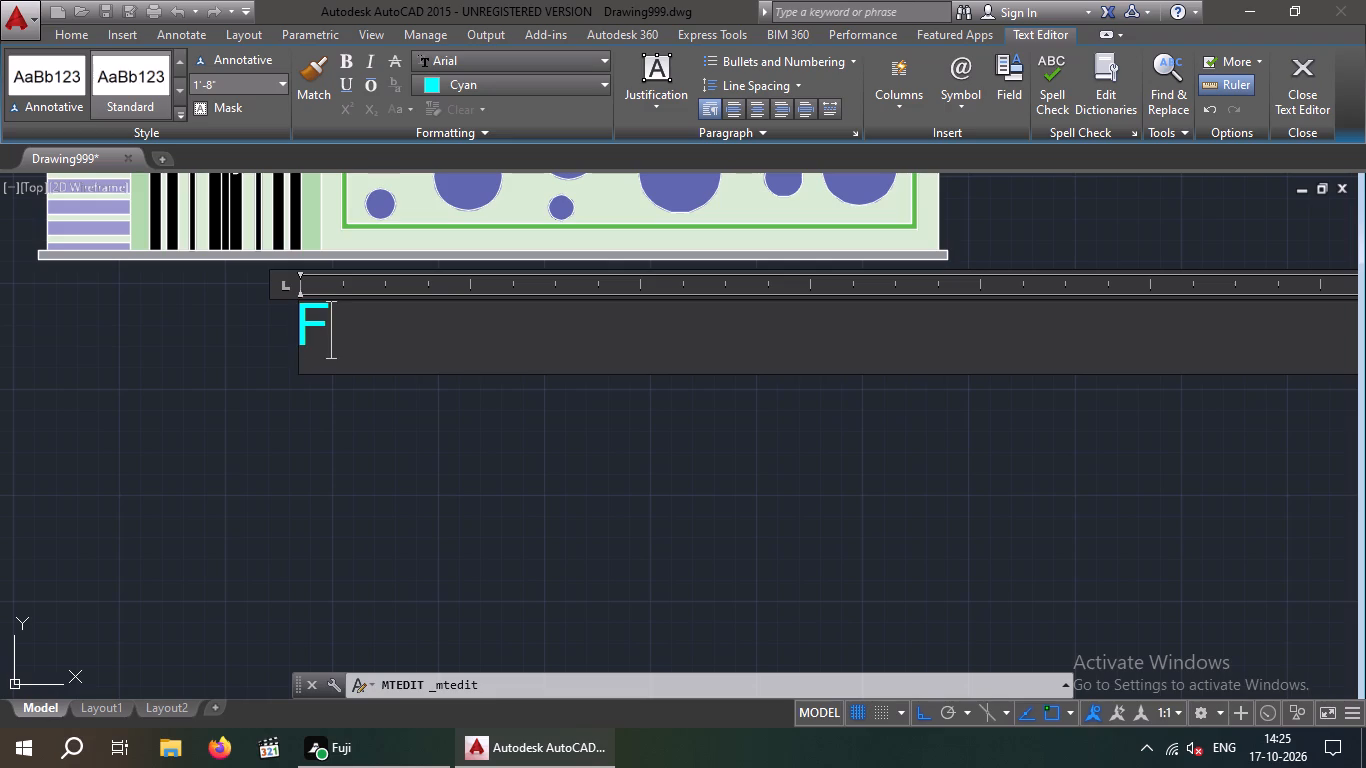
{"action": "type", "text": "RONT"}
{"action": "key", "text": "space"}
{"action": "type", "text": "ELEVATIOM"}
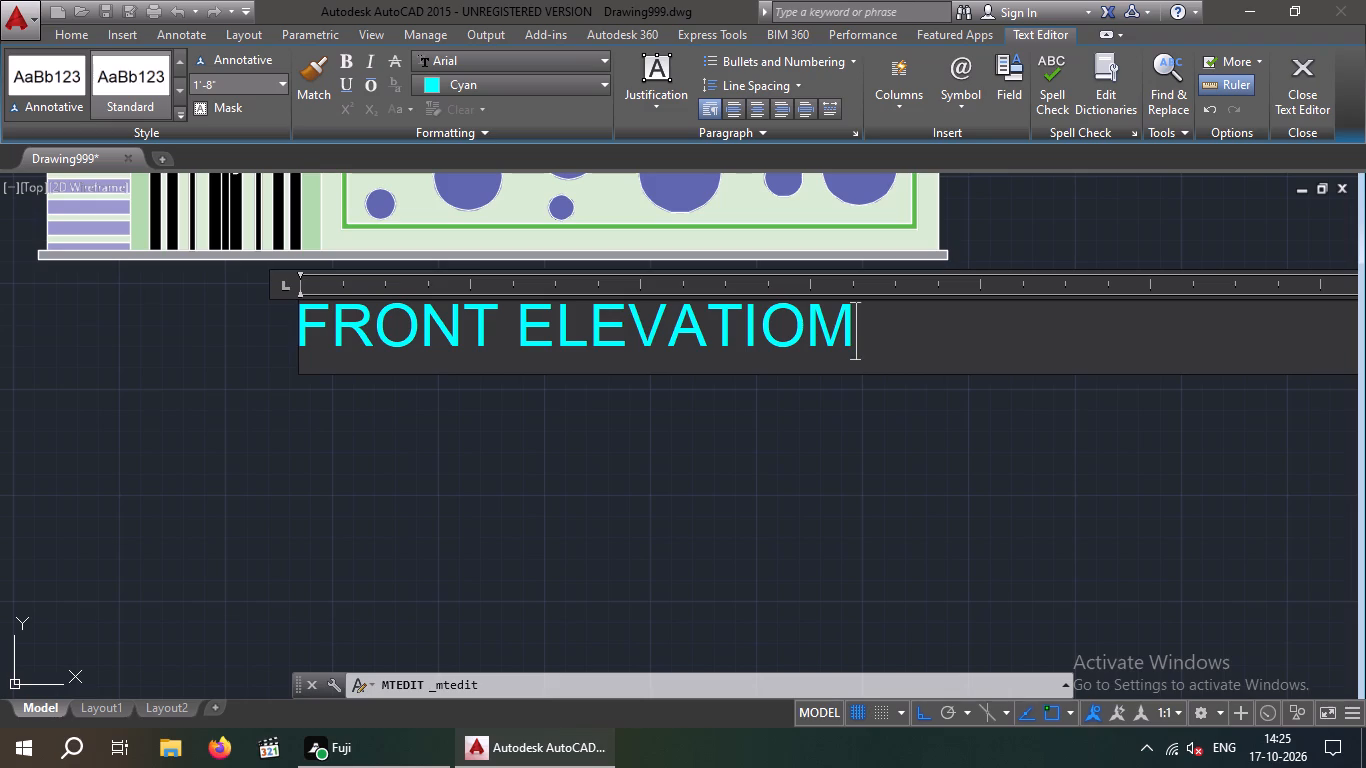
{"action": "key", "text": "BackSpace"}
{"action": "key", "text": "n"}
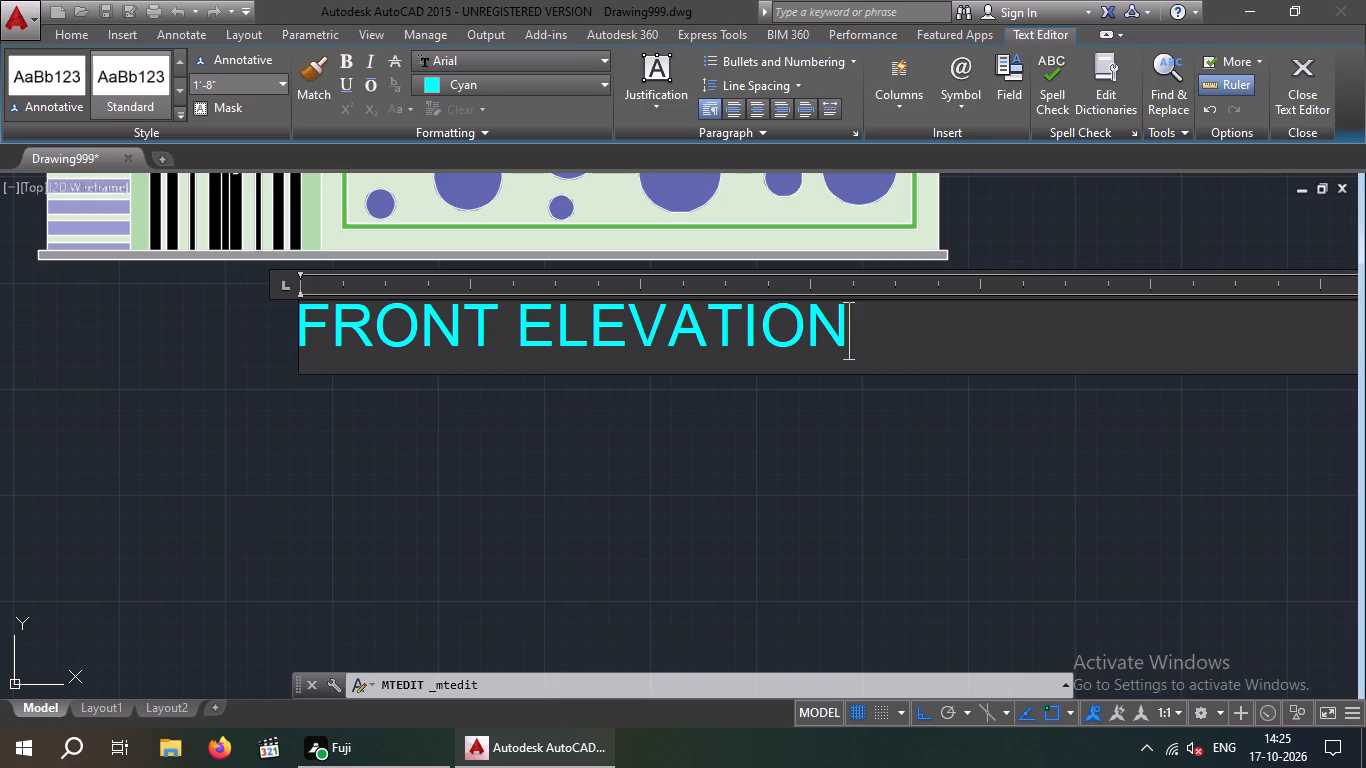
{"action": "left_click", "coordinate": [682, 496]}
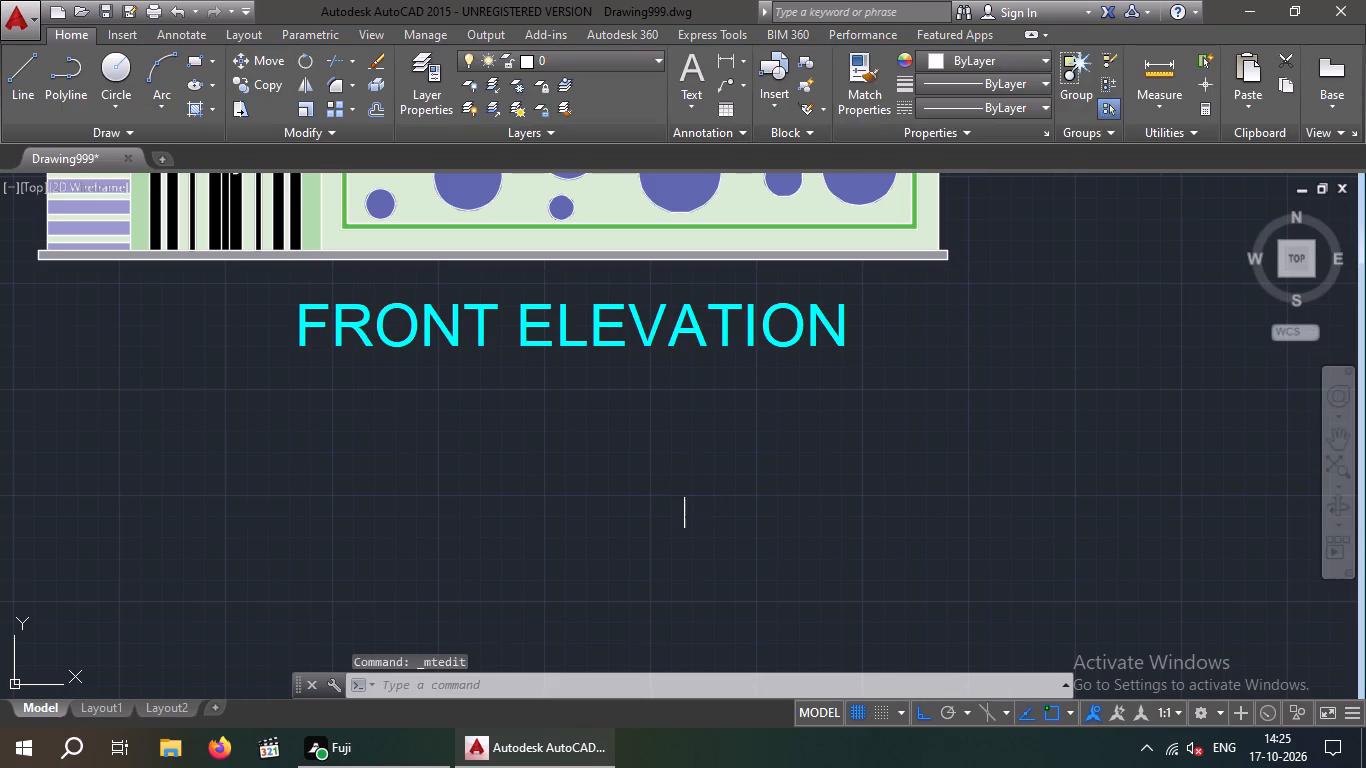
Move the FRONT ELEVATION title a little horizontally to the left so it sits more centrally beneath the elevation.
{"action": "scroll", "coordinate": [714, 468], "scroll_direction": "down", "scroll_amount": 2}
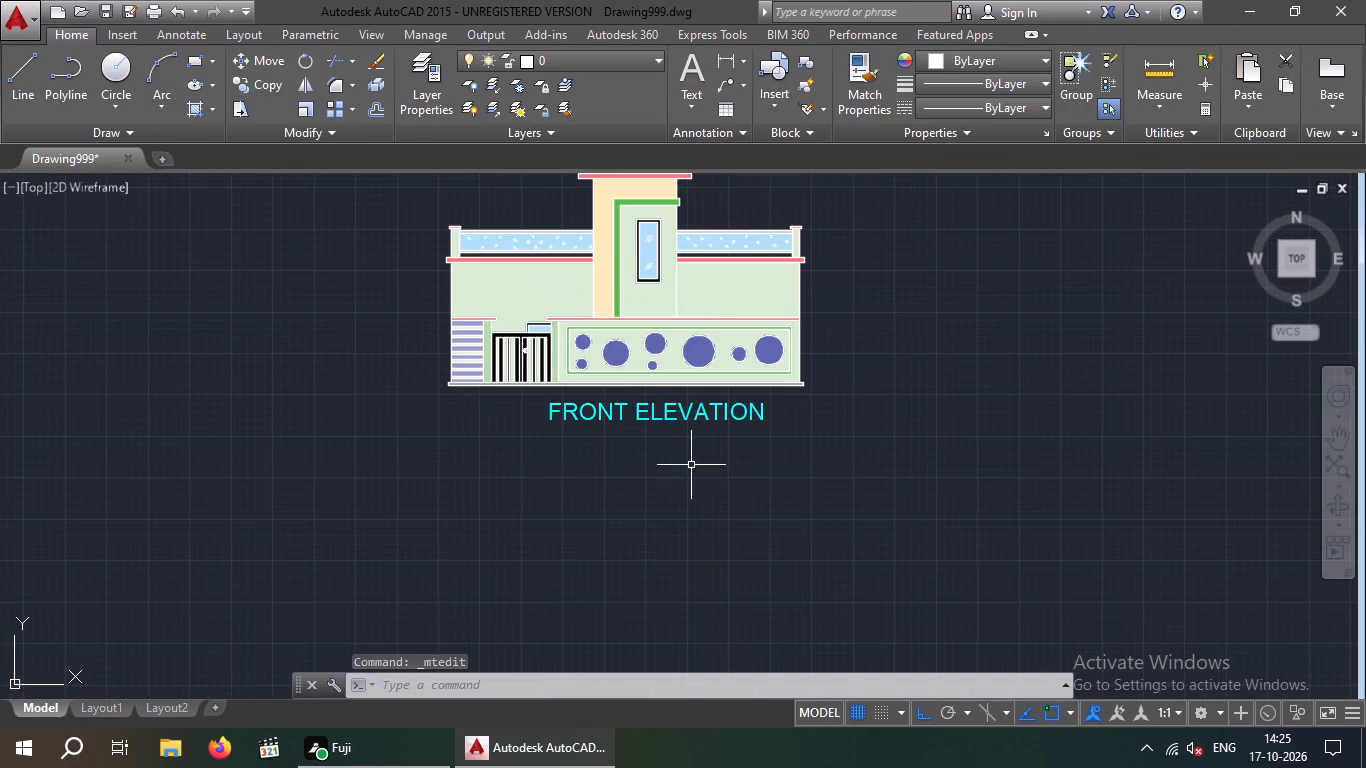
{"action": "scroll", "coordinate": [691, 465], "scroll_direction": "up", "scroll_amount": 1}
{"action": "scroll", "coordinate": [633, 378], "scroll_direction": "up", "scroll_amount": 2}
{"action": "left_click_drag", "start_coordinate": [902, 362], "coordinate": [831, 412]}
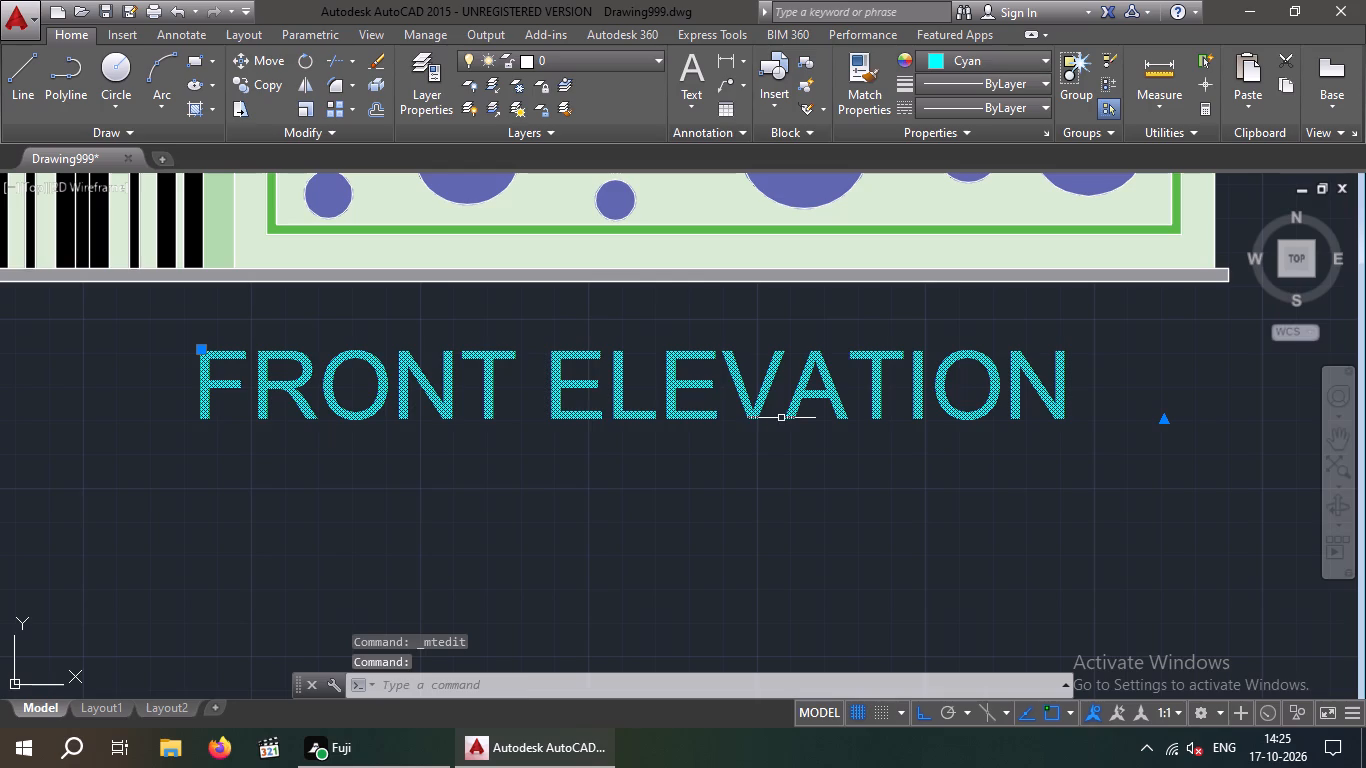
{"action": "left_click", "coordinate": [778, 418]}
{"action": "left_click", "coordinate": [490, 439]}
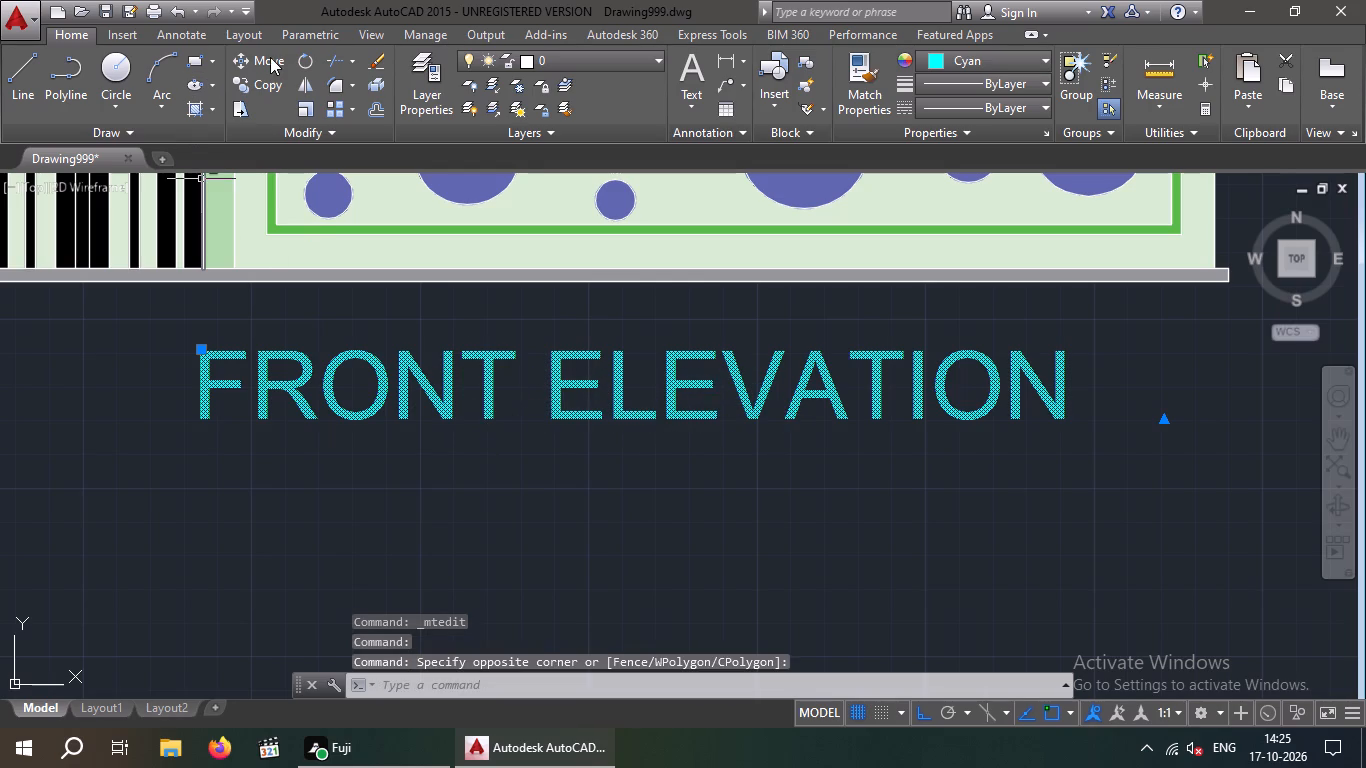
{"action": "left_click", "coordinate": [270, 56]}
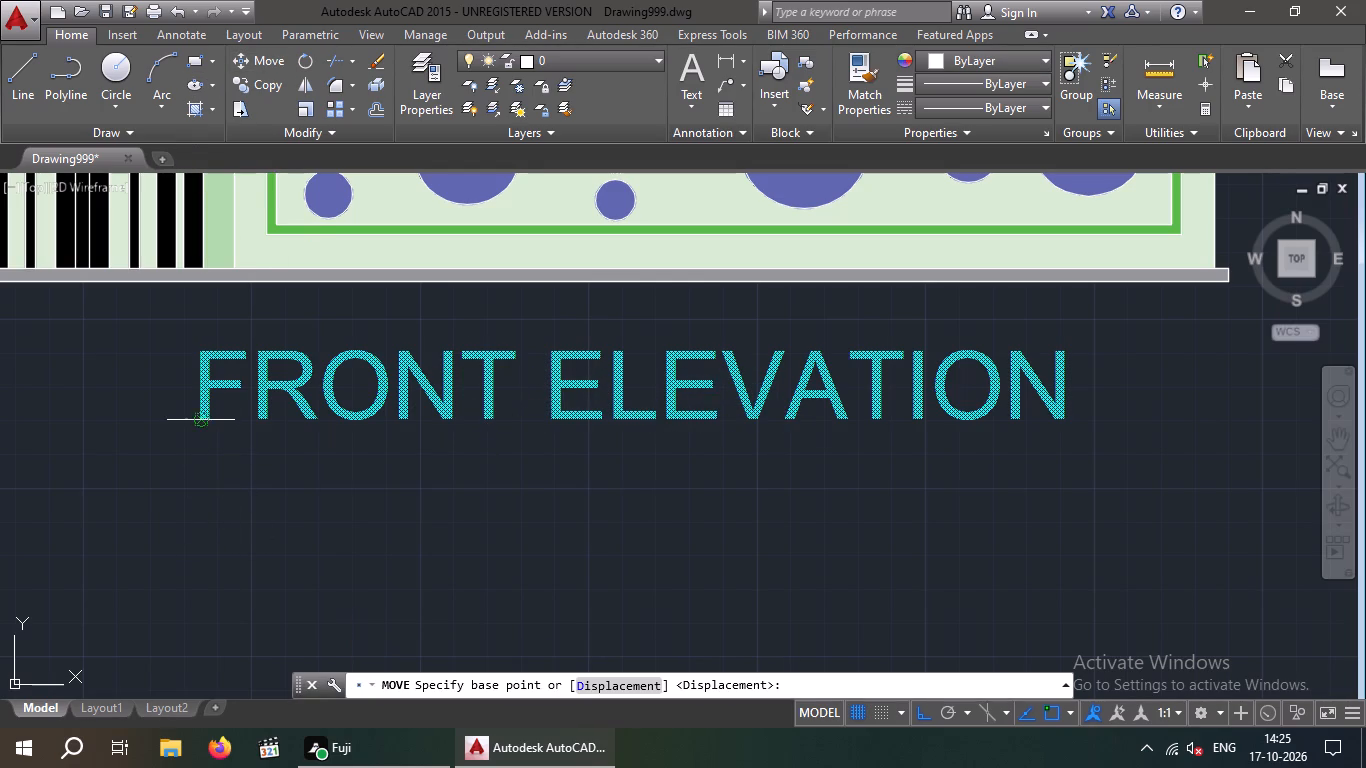
{"action": "left_click", "coordinate": [197, 417]}
{"action": "left_click", "coordinate": [79, 415]}
{"action": "scroll", "coordinate": [177, 434], "scroll_direction": "down", "scroll_amount": 1}
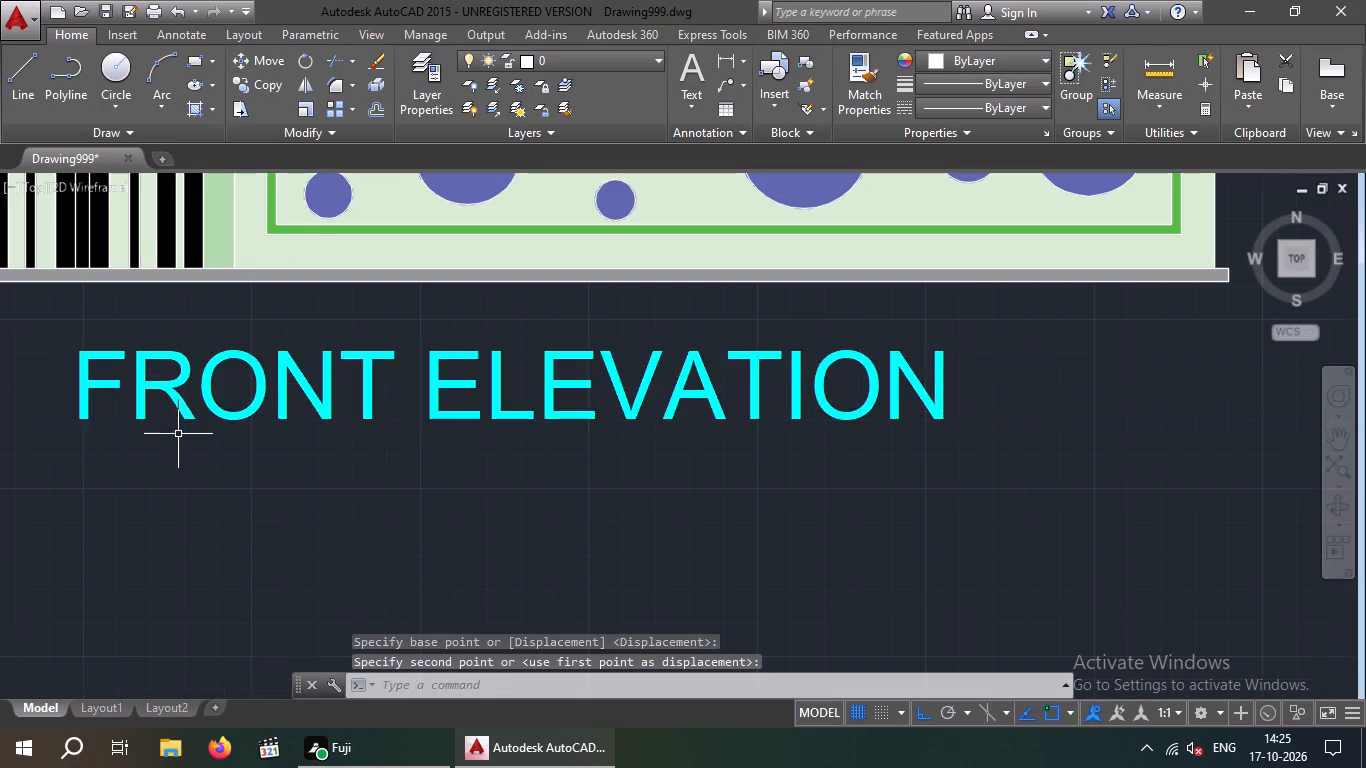
Review the titled front elevation beneath the left floor plan and the layout of the second floor plan beside it.
{"action": "scroll", "coordinate": [179, 435], "scroll_direction": "down", "scroll_amount": 1}
{"action": "scroll", "coordinate": [267, 493], "scroll_direction": "down", "scroll_amount": 2}
{"action": "middle_click_drag", "start_coordinate": [555, 508], "coordinate": [608, 509]}
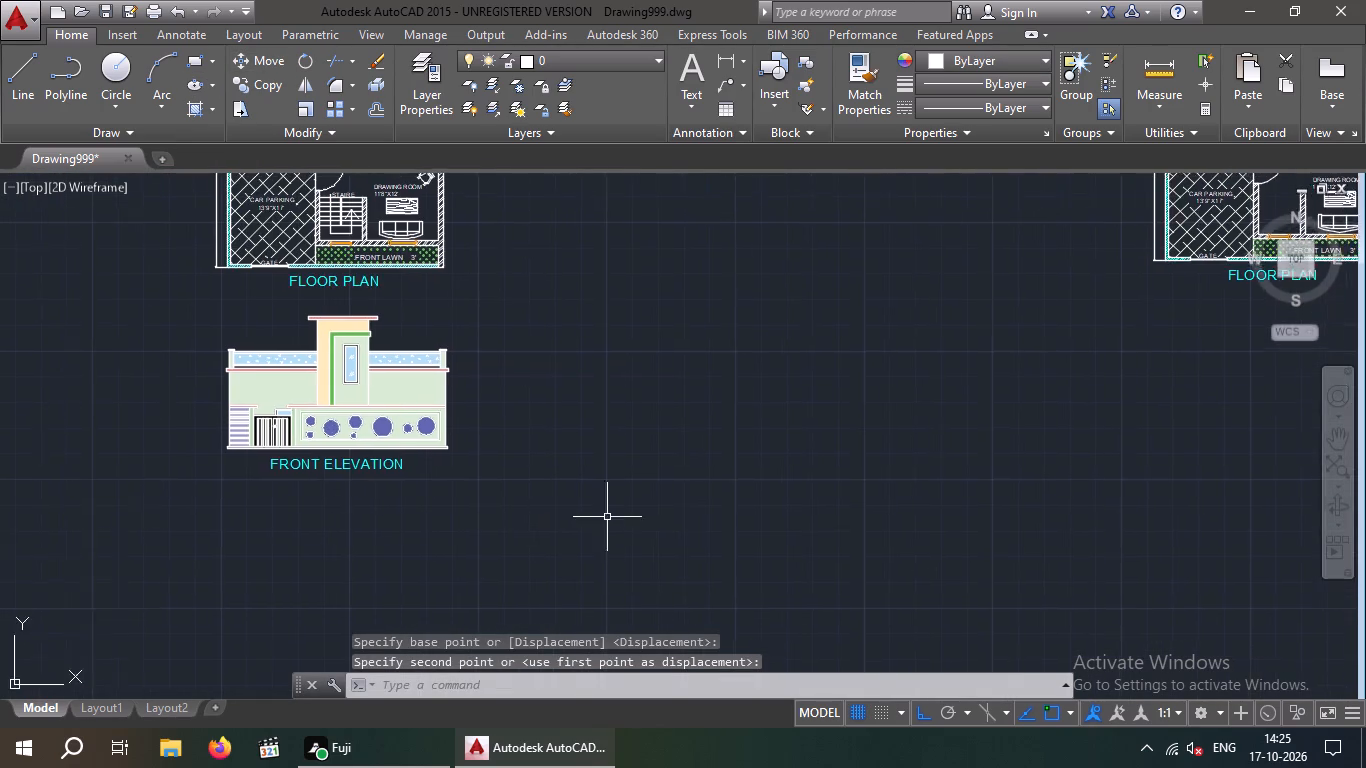
{"action": "scroll", "coordinate": [595, 515], "scroll_direction": "down", "scroll_amount": 2}
{"action": "middle_click_drag", "start_coordinate": [641, 499], "coordinate": [452, 577]}
{"action": "scroll", "coordinate": [424, 518], "scroll_direction": "up", "scroll_amount": 2}
{"action": "middle_click_drag", "start_coordinate": [441, 494], "coordinate": [497, 403]}
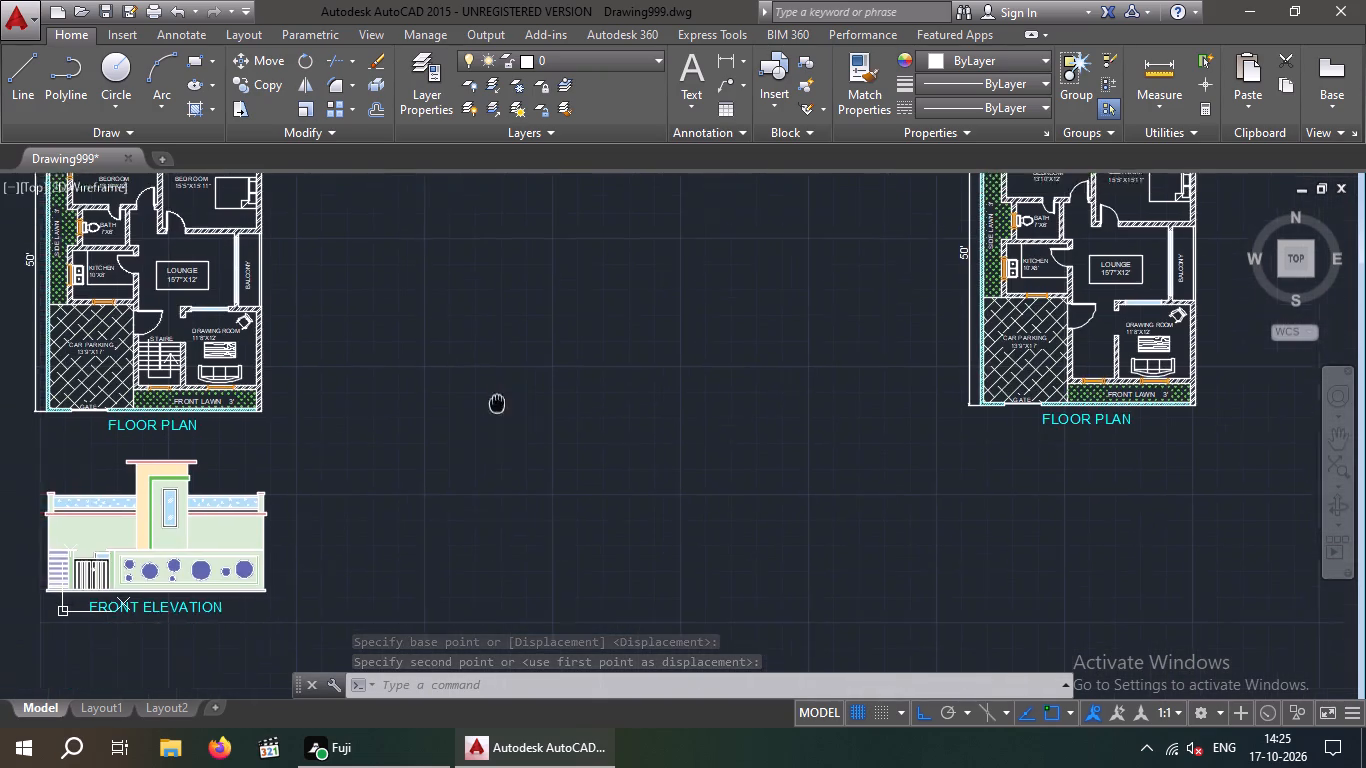
{"action": "scroll", "coordinate": [503, 386], "scroll_direction": "down", "scroll_amount": 2}
{"action": "middle_click_drag", "start_coordinate": [537, 380], "coordinate": [378, 405]}
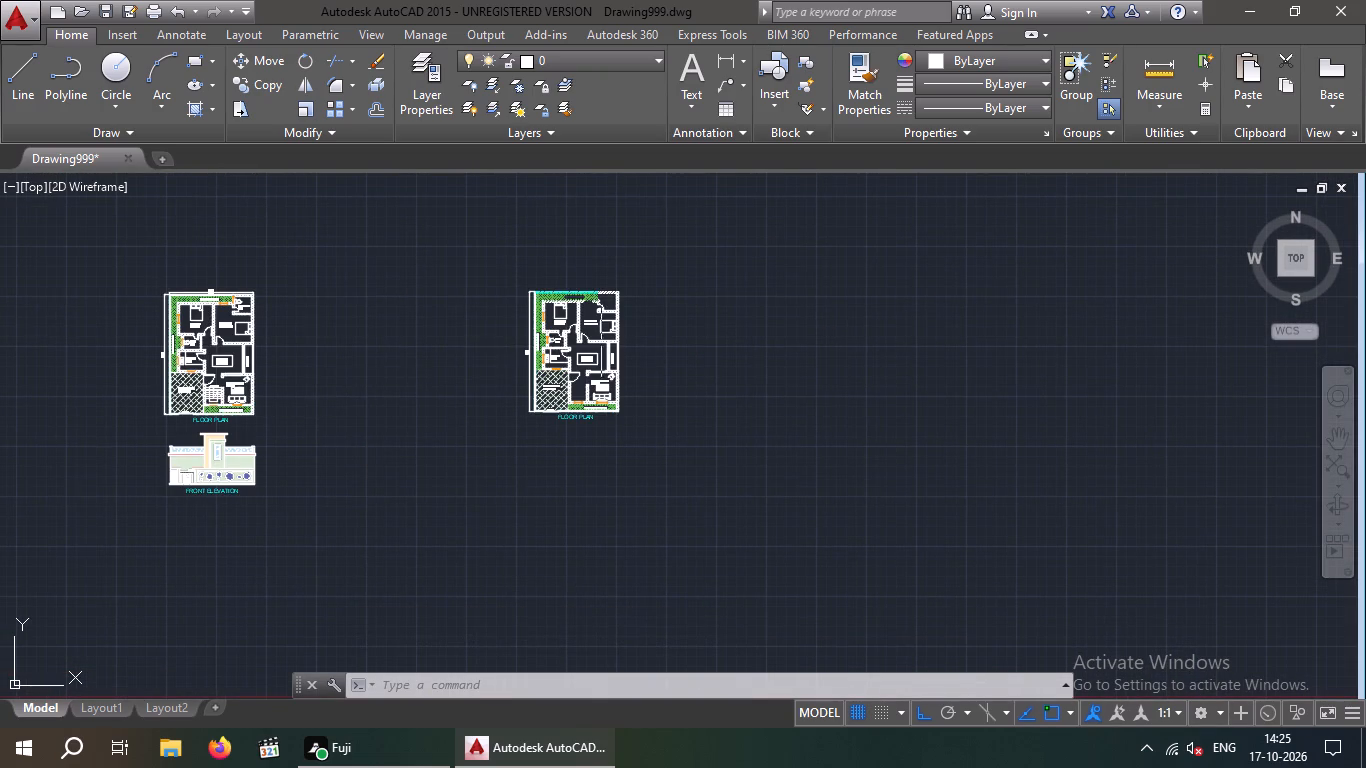
{"action": "scroll", "coordinate": [558, 378], "scroll_direction": "up", "scroll_amount": 3}
{"action": "middle_click_drag", "start_coordinate": [372, 428], "coordinate": [357, 408]}
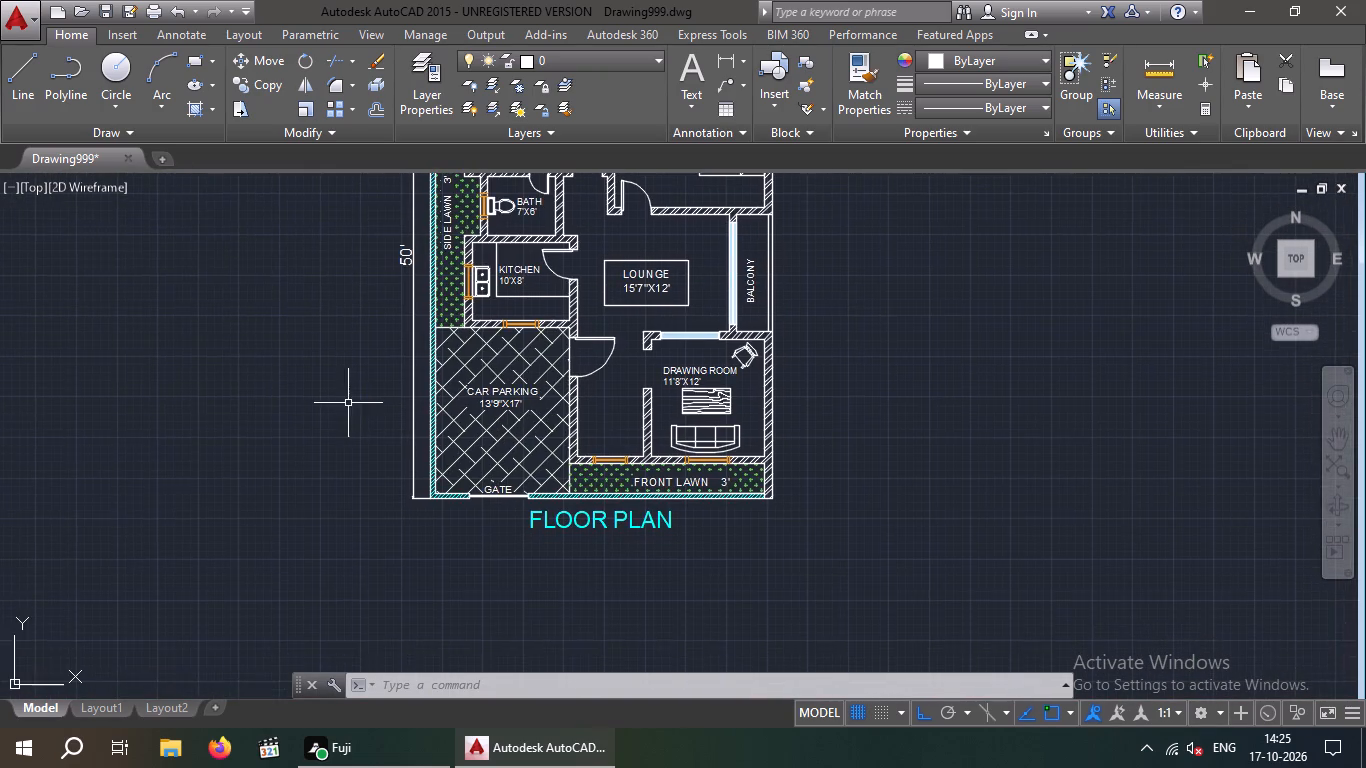
{"action": "scroll", "coordinate": [347, 409], "scroll_direction": "down", "scroll_amount": 1}
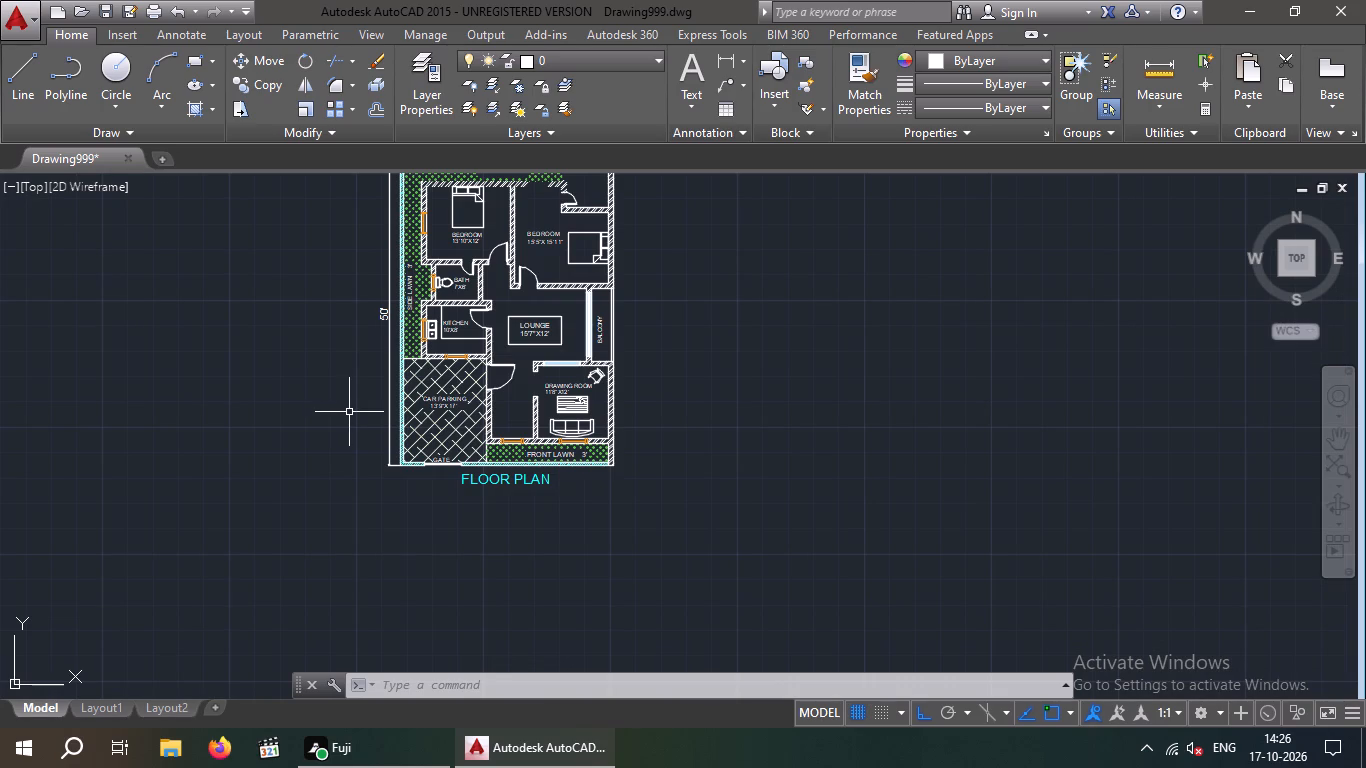
{"action": "scroll", "coordinate": [350, 414], "scroll_direction": "down", "scroll_amount": 2}
{"action": "middle_click_drag", "start_coordinate": [390, 450], "coordinate": [440, 450]}
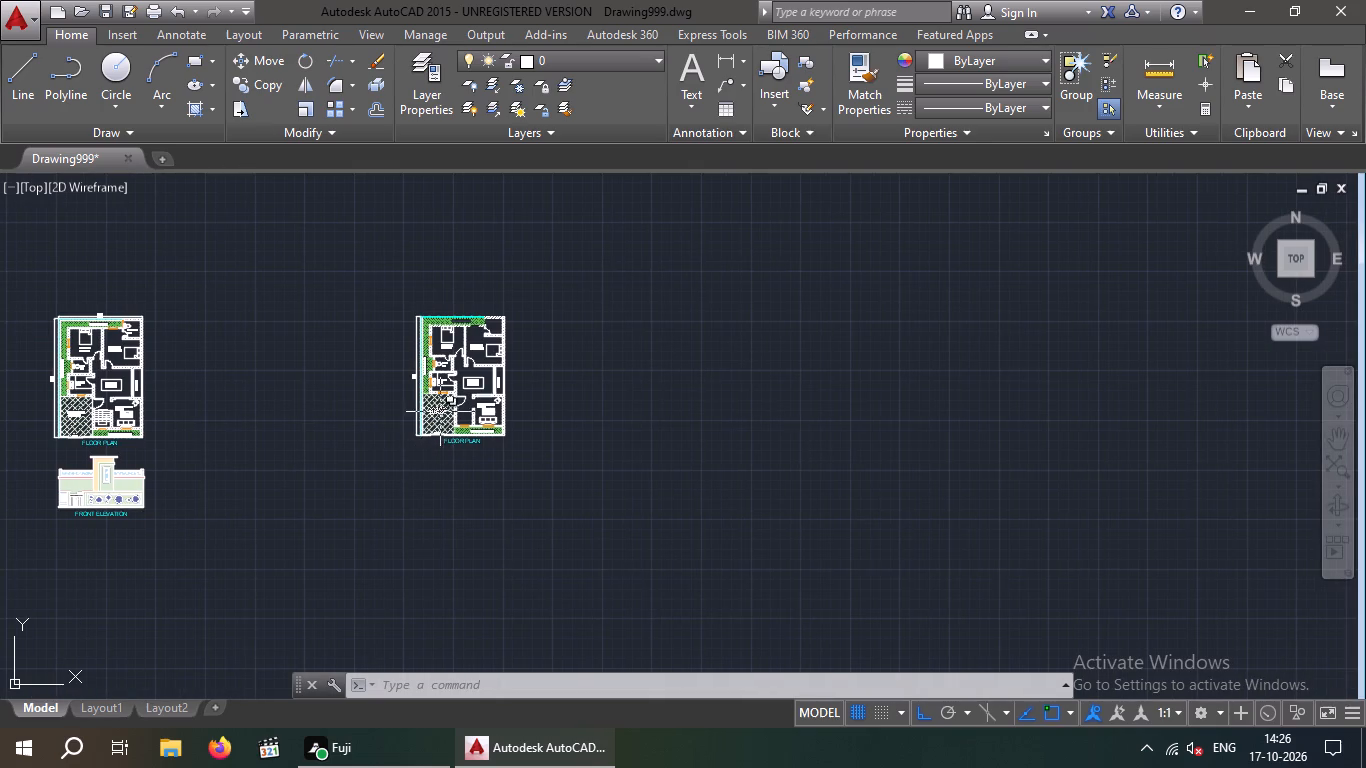
{"action": "scroll", "coordinate": [443, 409], "scroll_direction": "up", "scroll_amount": 4}
{"action": "middle_click_drag", "start_coordinate": [478, 401], "coordinate": [554, 377]}
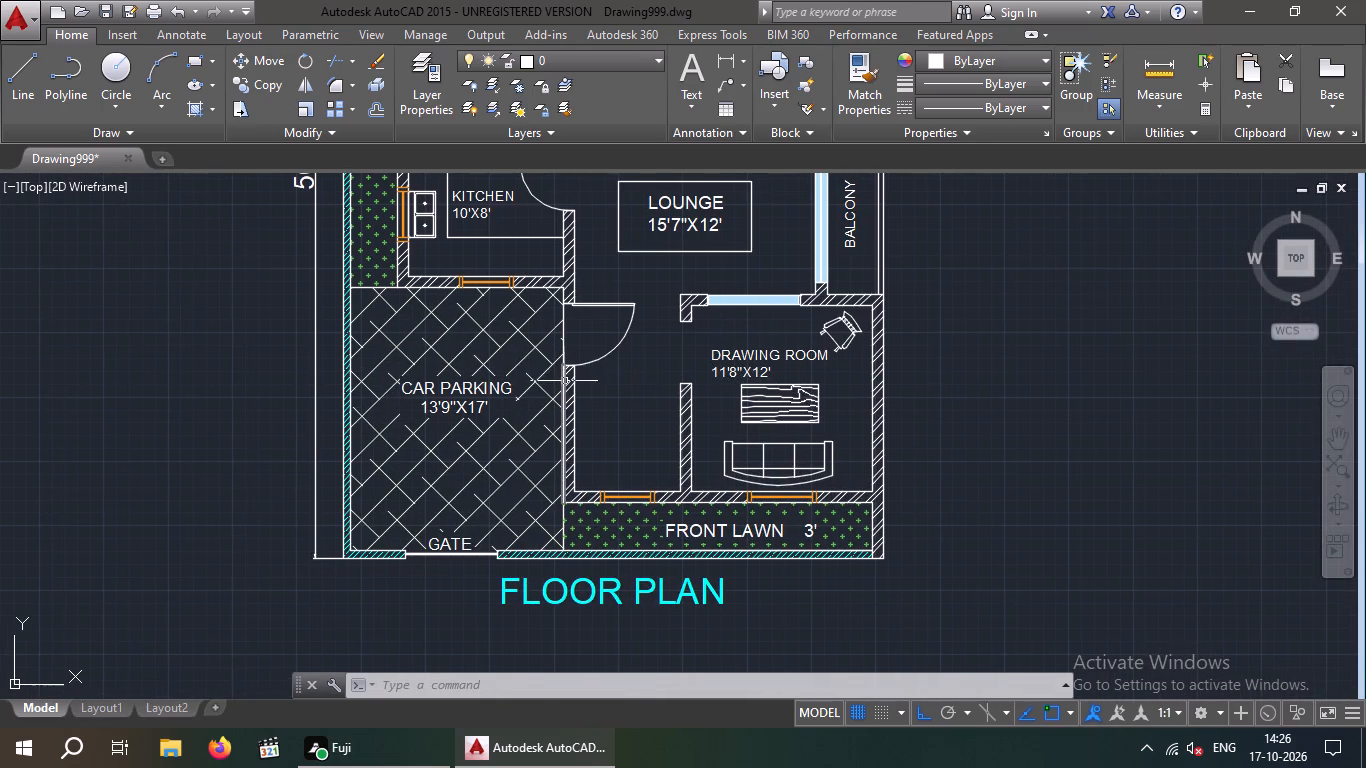
{"action": "scroll", "coordinate": [585, 378], "scroll_direction": "down", "scroll_amount": 1}
{"action": "middle_click_drag", "start_coordinate": [563, 407], "coordinate": [443, 455]}
{"action": "middle_click_drag", "start_coordinate": [526, 405], "coordinate": [465, 547]}
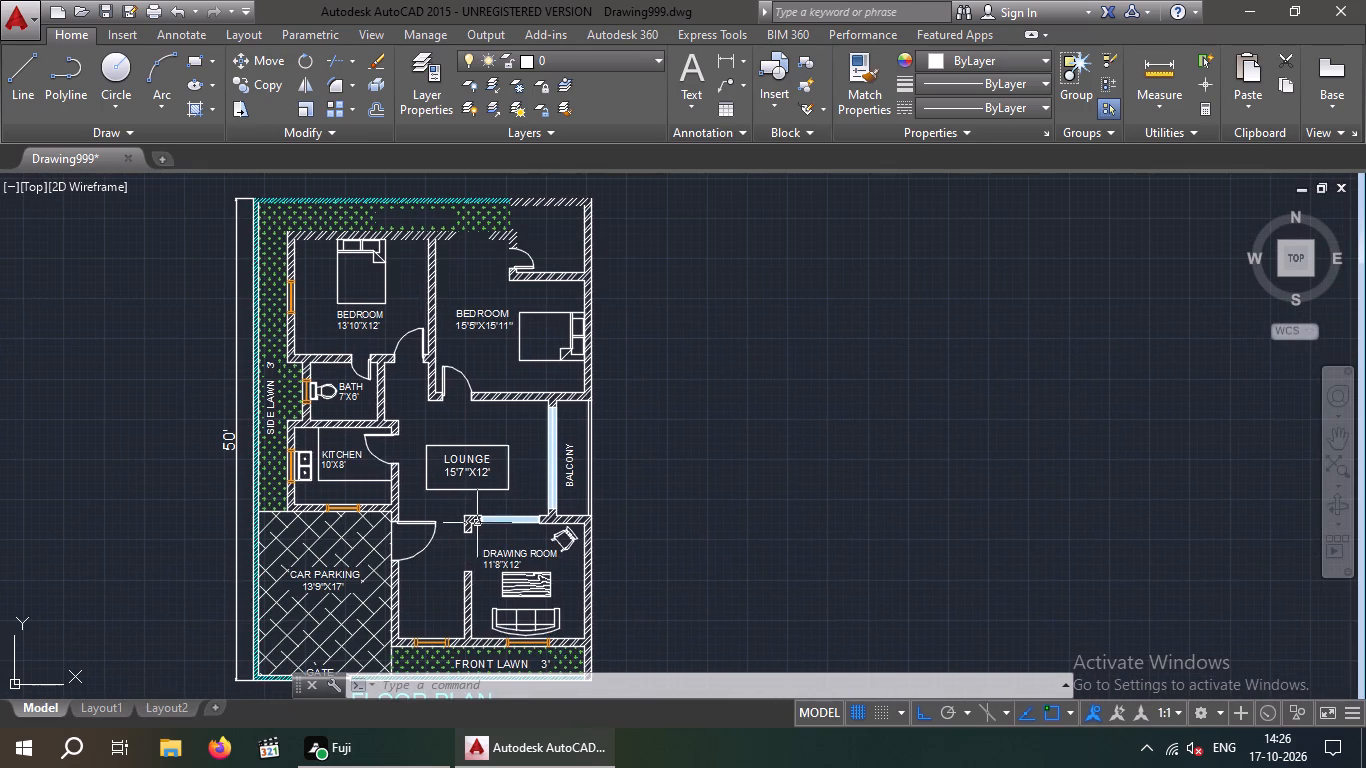
Save the drawing.
{"action": "key", "text": "ctrl+s"}
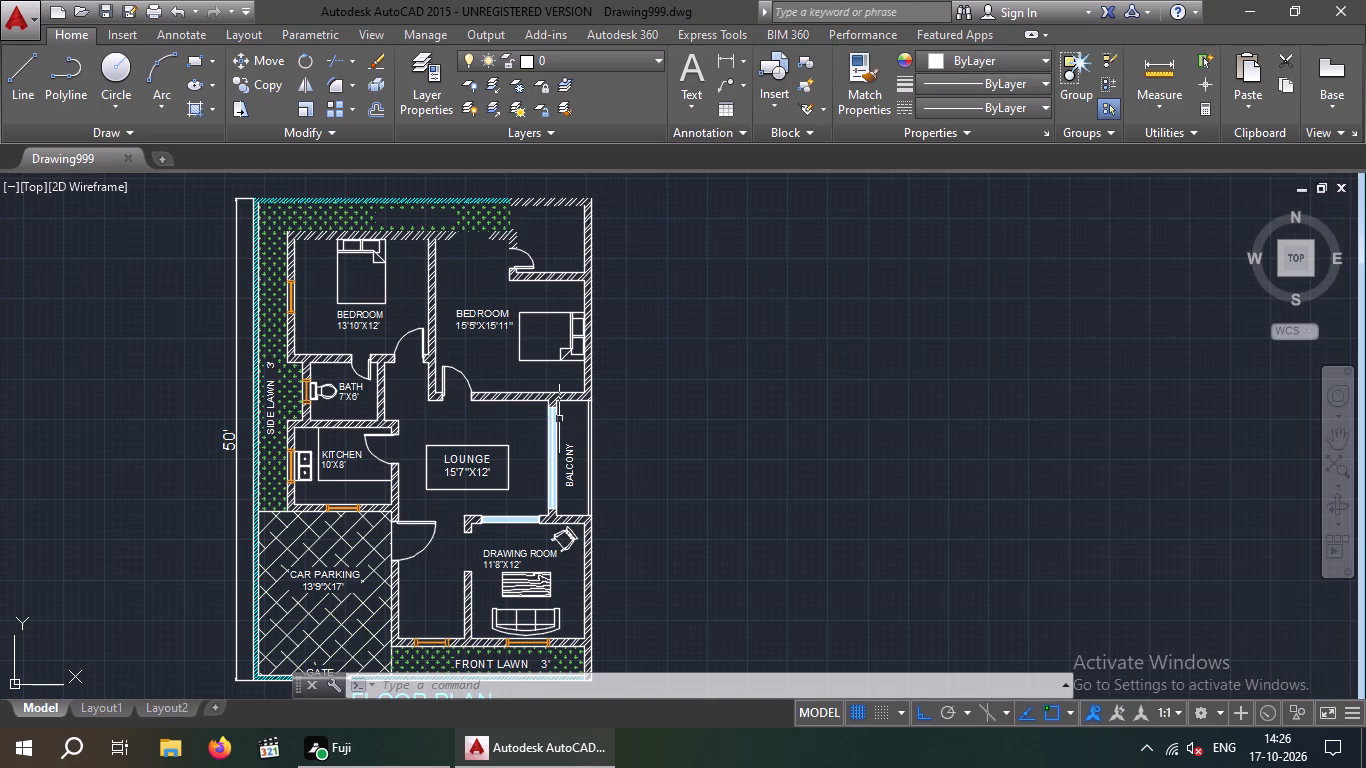
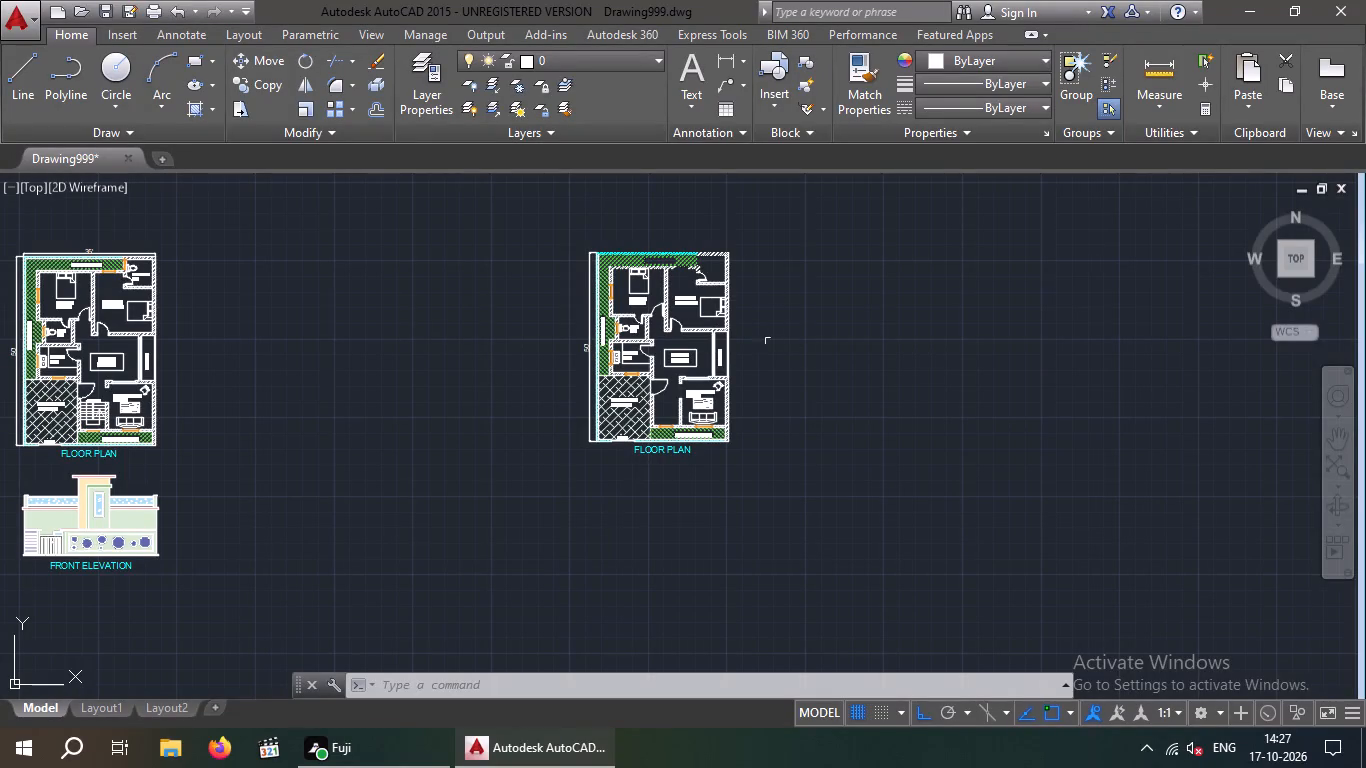
Examine the second floor plan's upper area and compare it with the left floor plan.
{"action": "scroll", "coordinate": [589, 362], "scroll_direction": "up", "scroll_amount": 3}
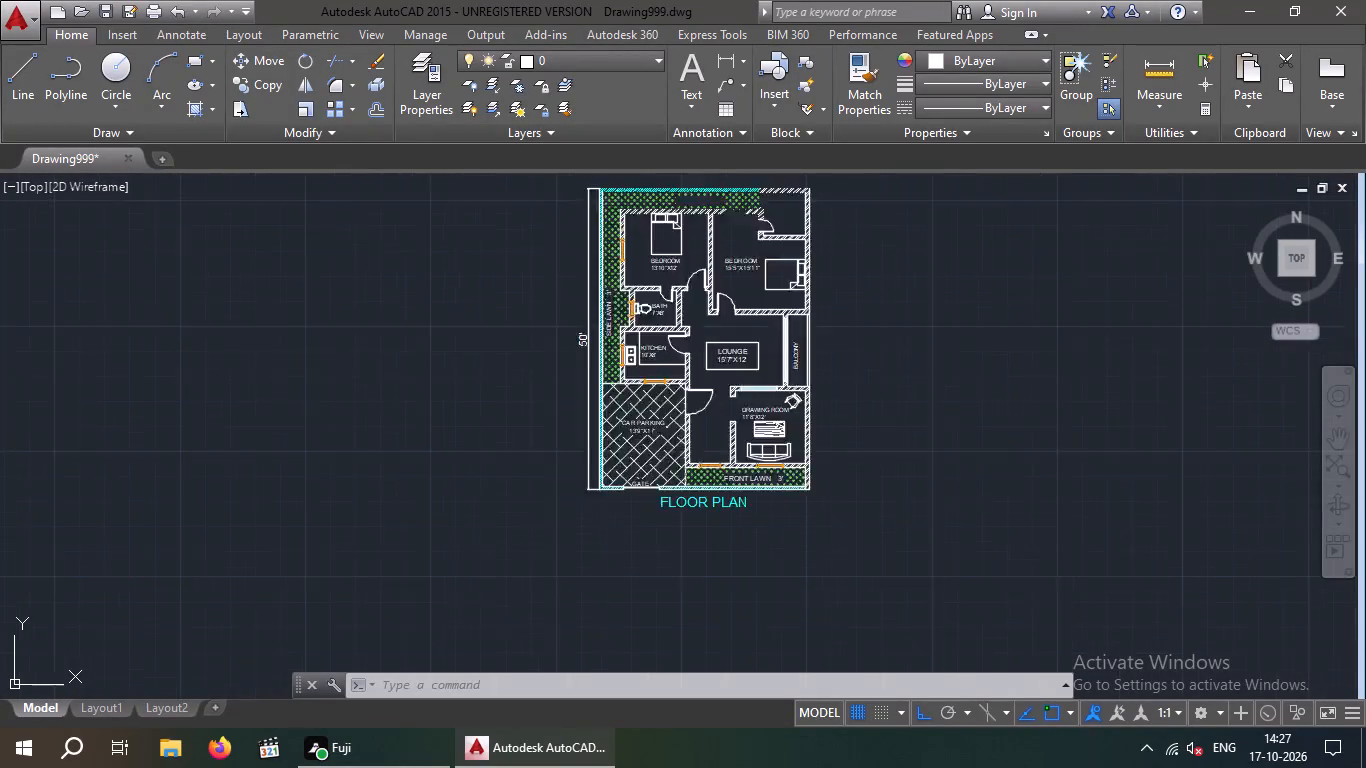
{"action": "scroll", "coordinate": [588, 361], "scroll_direction": "down", "scroll_amount": 2}
{"action": "middle_click_drag", "start_coordinate": [536, 401], "coordinate": [458, 577]}
{"action": "scroll", "coordinate": [550, 356], "scroll_direction": "up", "scroll_amount": 3}
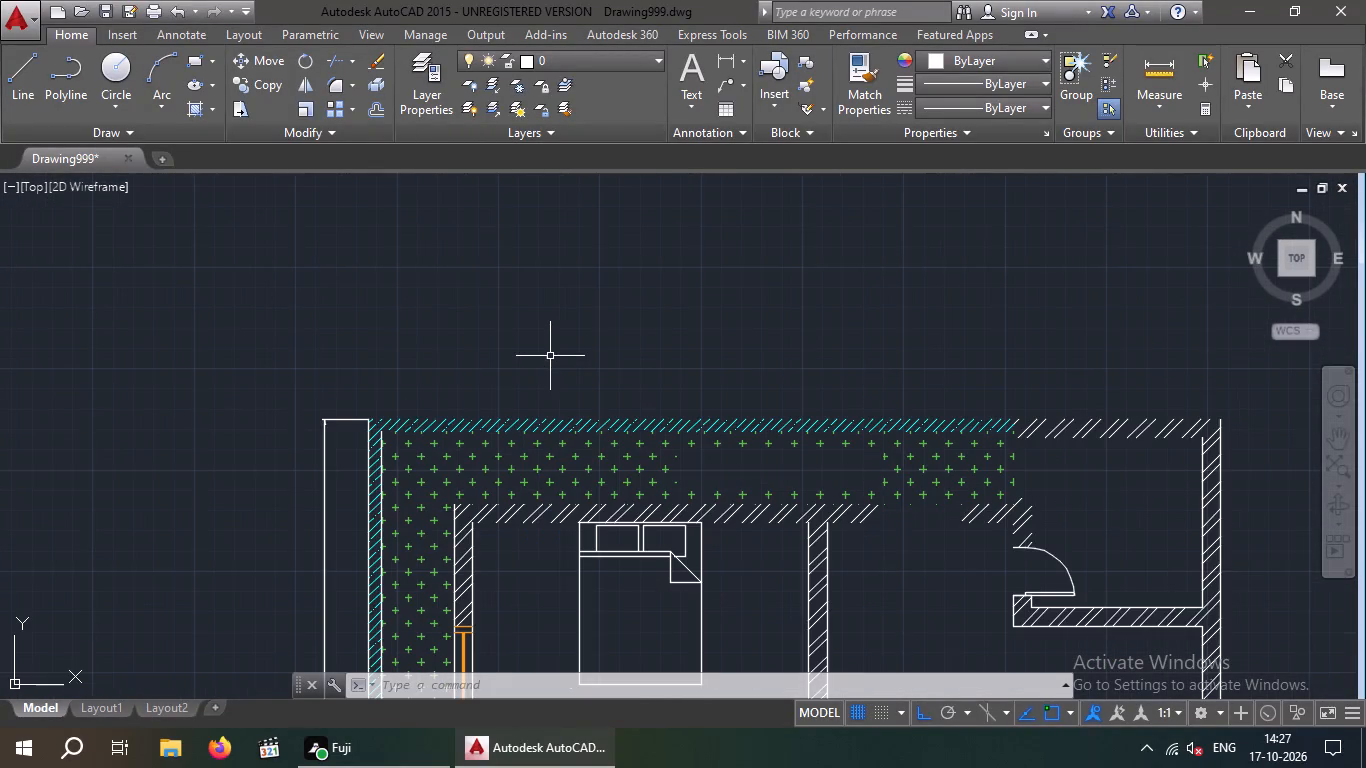
{"action": "middle_click_drag", "start_coordinate": [551, 357], "coordinate": [543, 307]}
{"action": "scroll", "coordinate": [589, 318], "scroll_direction": "down", "scroll_amount": 3}
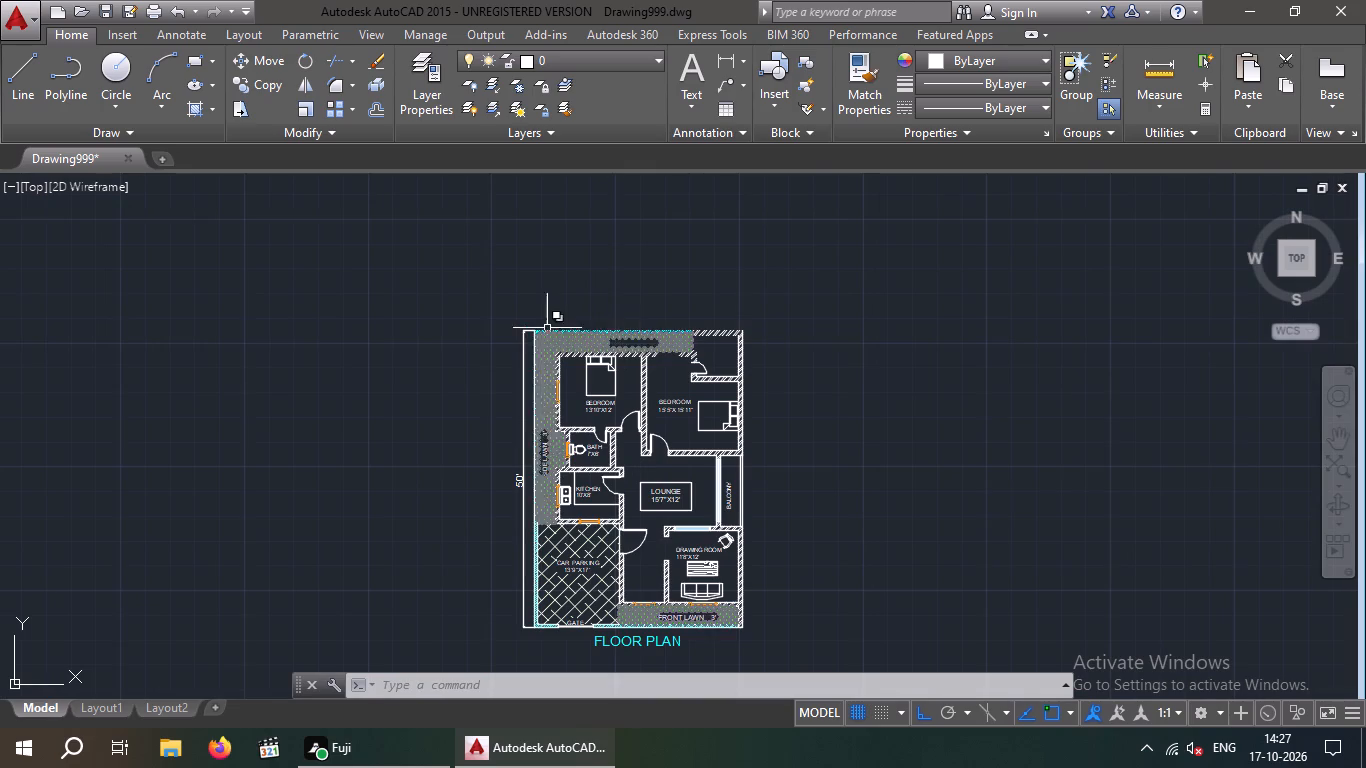
{"action": "middle_click_drag", "start_coordinate": [542, 325], "coordinate": [600, 325]}
{"action": "scroll", "coordinate": [610, 317], "scroll_direction": "down", "scroll_amount": 3}
{"action": "scroll", "coordinate": [431, 320], "scroll_direction": "up", "scroll_amount": 4}
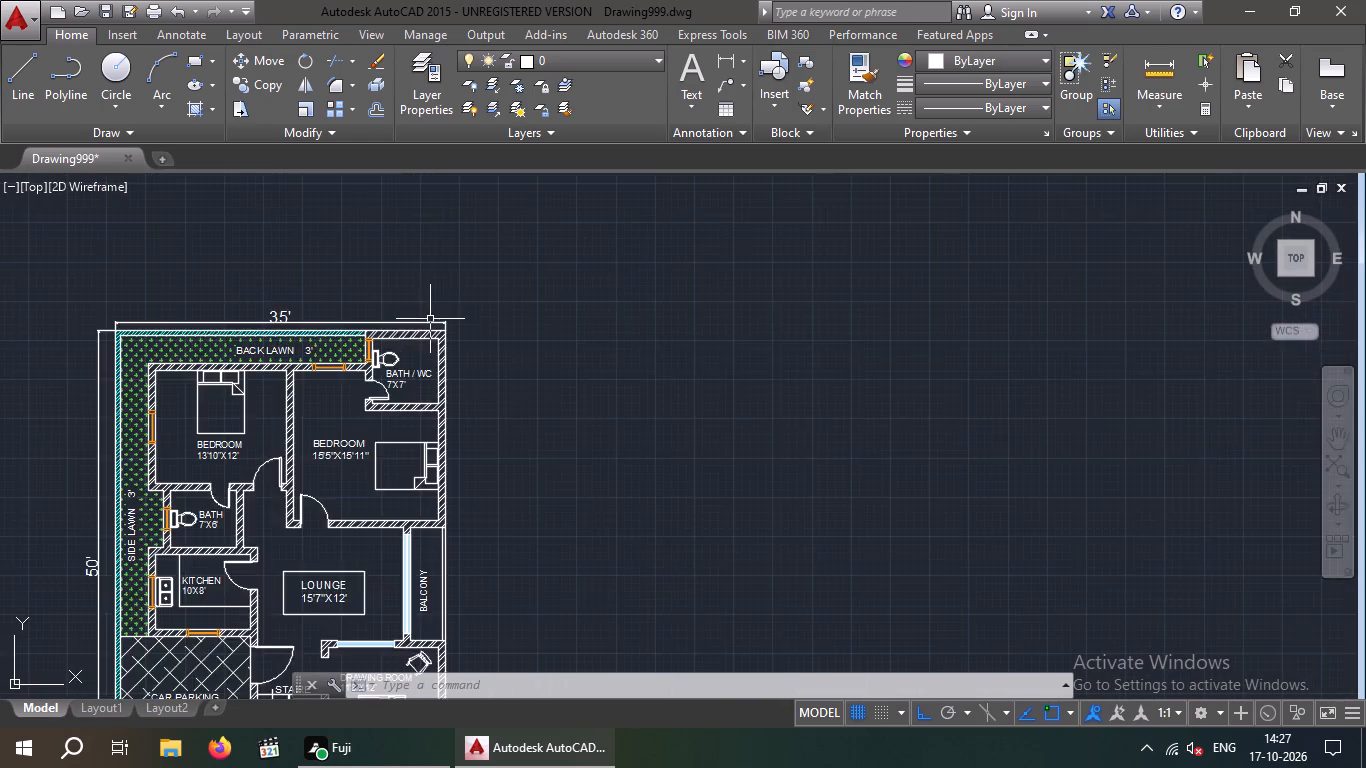
{"action": "scroll", "coordinate": [430, 319], "scroll_direction": "up", "scroll_amount": 2}
{"action": "scroll", "coordinate": [564, 311], "scroll_direction": "down", "scroll_amount": 2}
{"action": "middle_click_drag", "start_coordinate": [780, 342], "coordinate": [358, 407]}
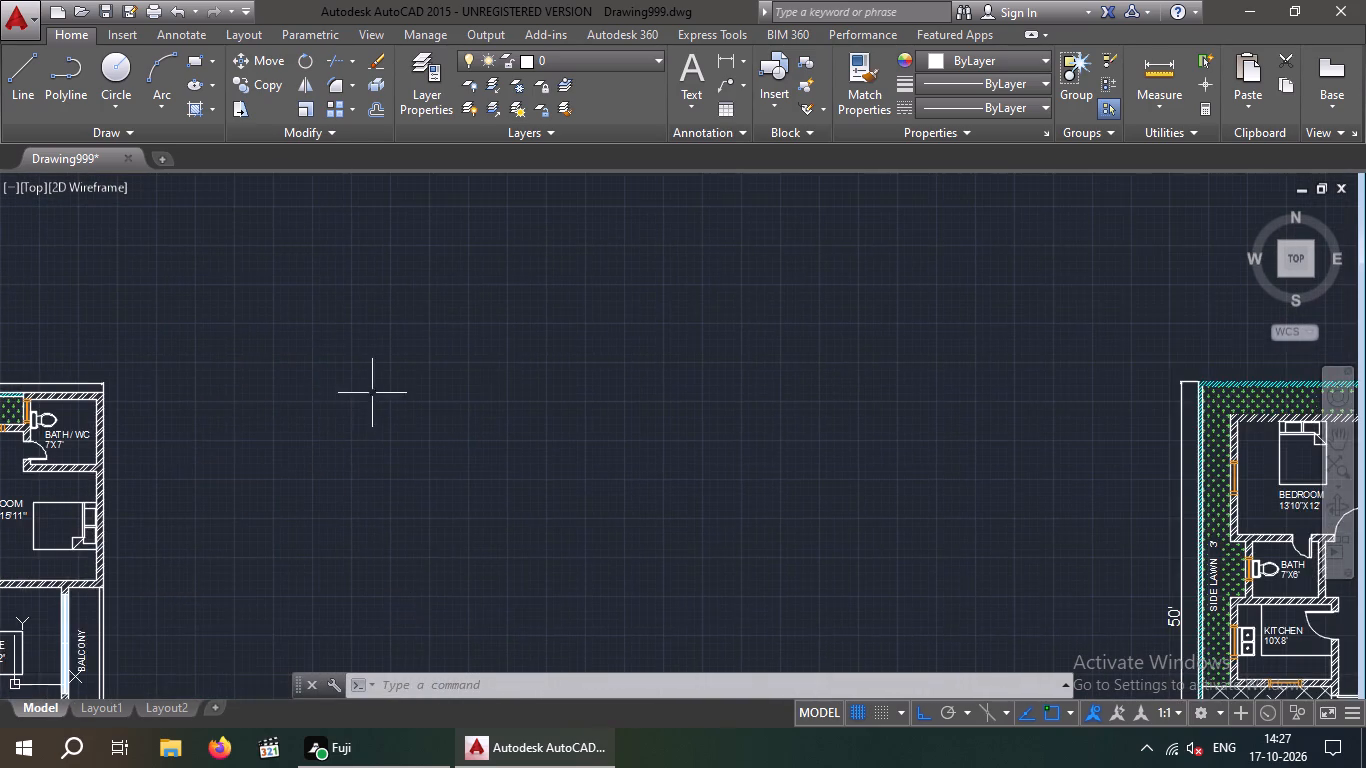
{"action": "middle_click_drag", "start_coordinate": [372, 392], "coordinate": [606, 407]}
{"action": "scroll", "coordinate": [600, 375], "scroll_direction": "down", "scroll_amount": 1}
{"action": "middle_click_drag", "start_coordinate": [792, 457], "coordinate": [469, 513]}
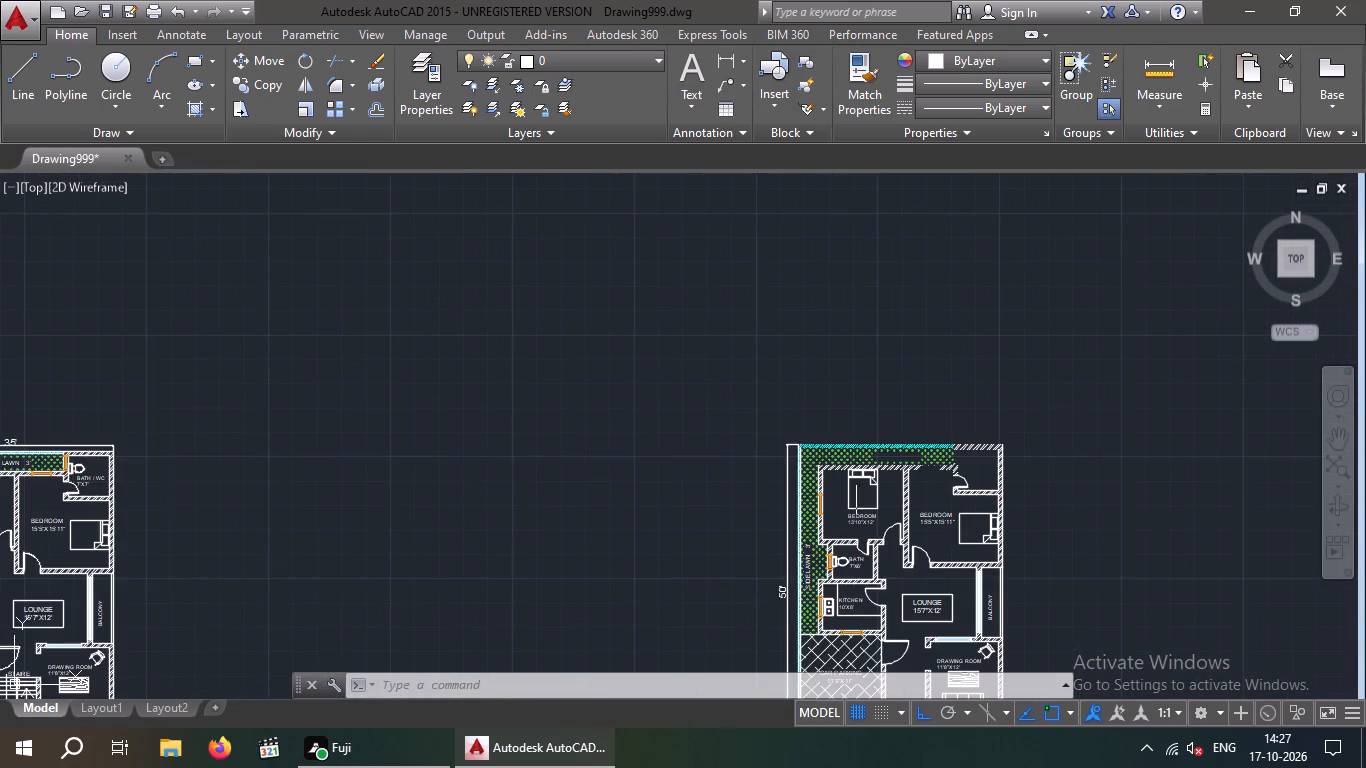
{"action": "scroll", "coordinate": [844, 436], "scroll_direction": "up", "scroll_amount": 3}
{"action": "middle_click_drag", "start_coordinate": [865, 433], "coordinate": [643, 422]}
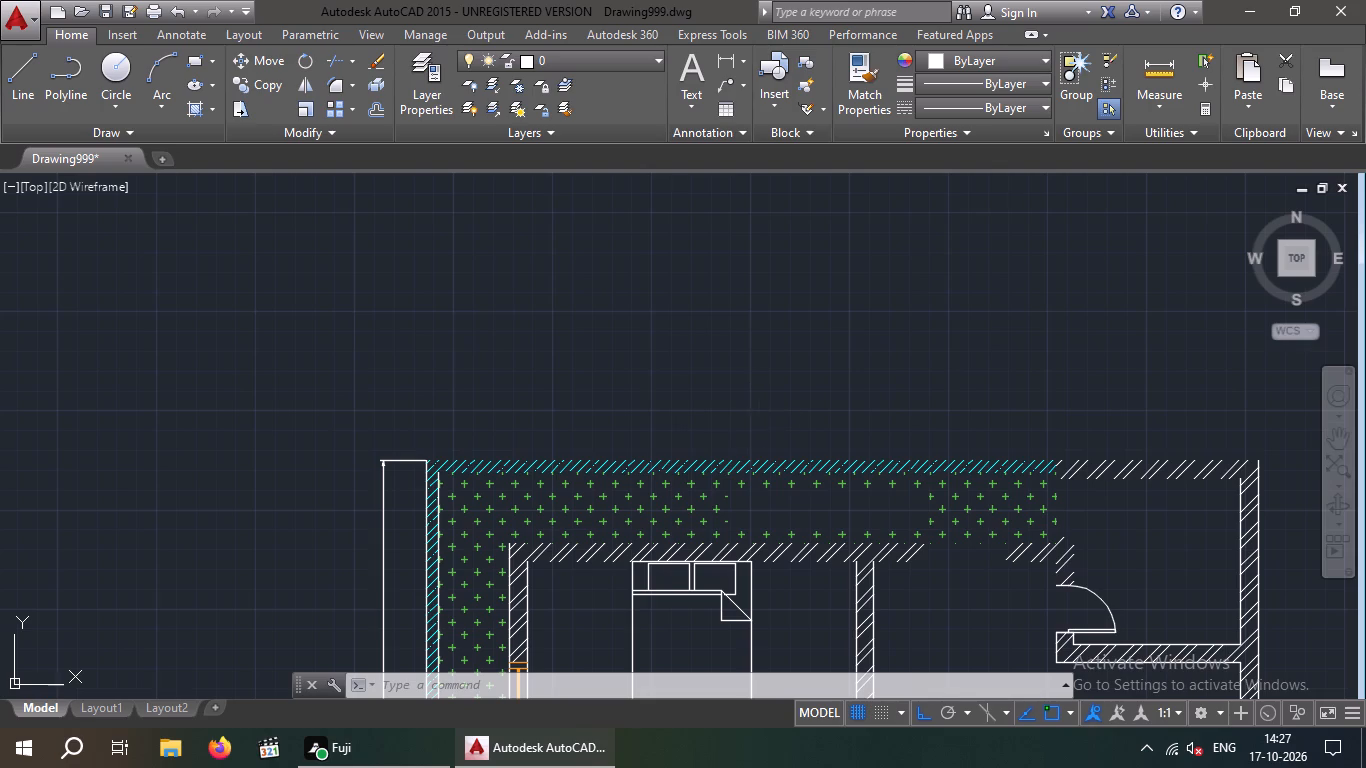
{"action": "scroll", "coordinate": [773, 407], "scroll_direction": "down", "scroll_amount": 2}
{"action": "scroll", "coordinate": [778, 405], "scroll_direction": "up", "scroll_amount": 1}
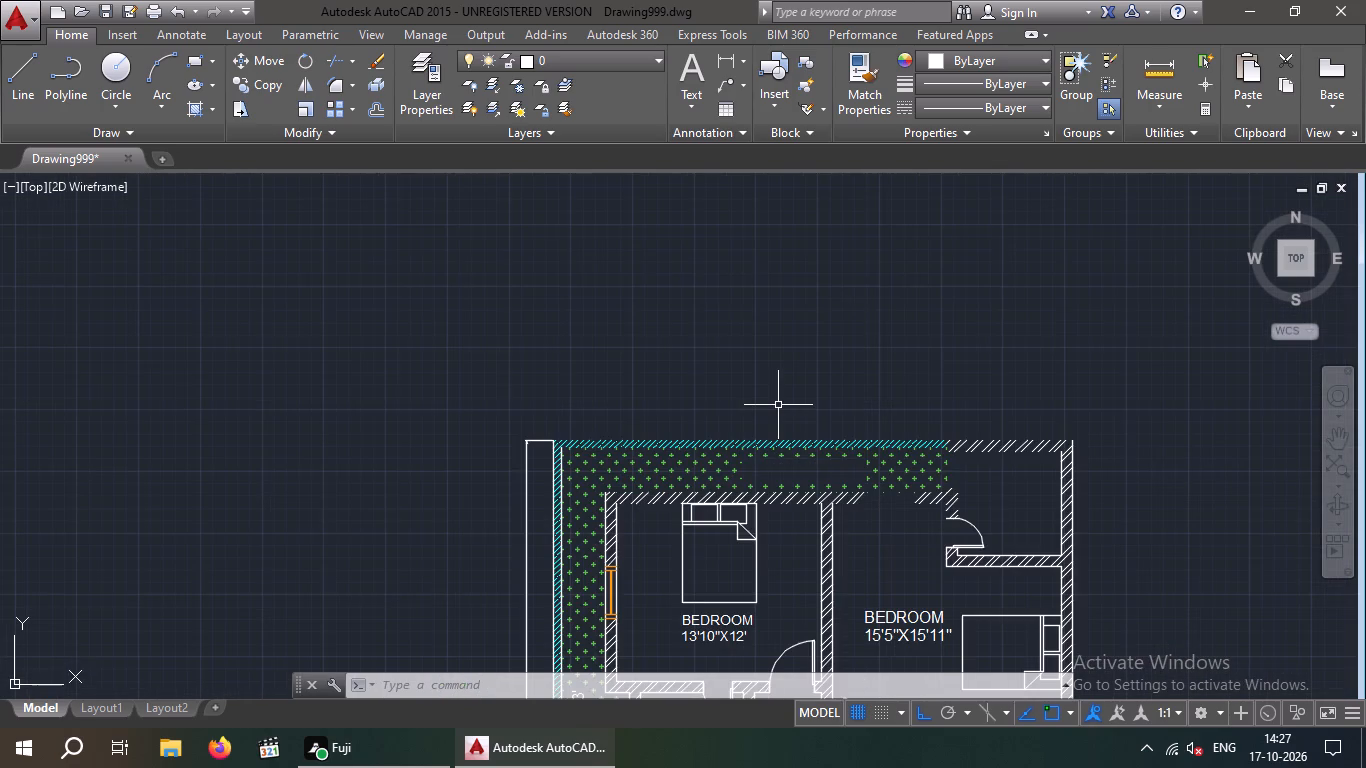
{"action": "scroll", "coordinate": [778, 405], "scroll_direction": "down", "scroll_amount": 1}
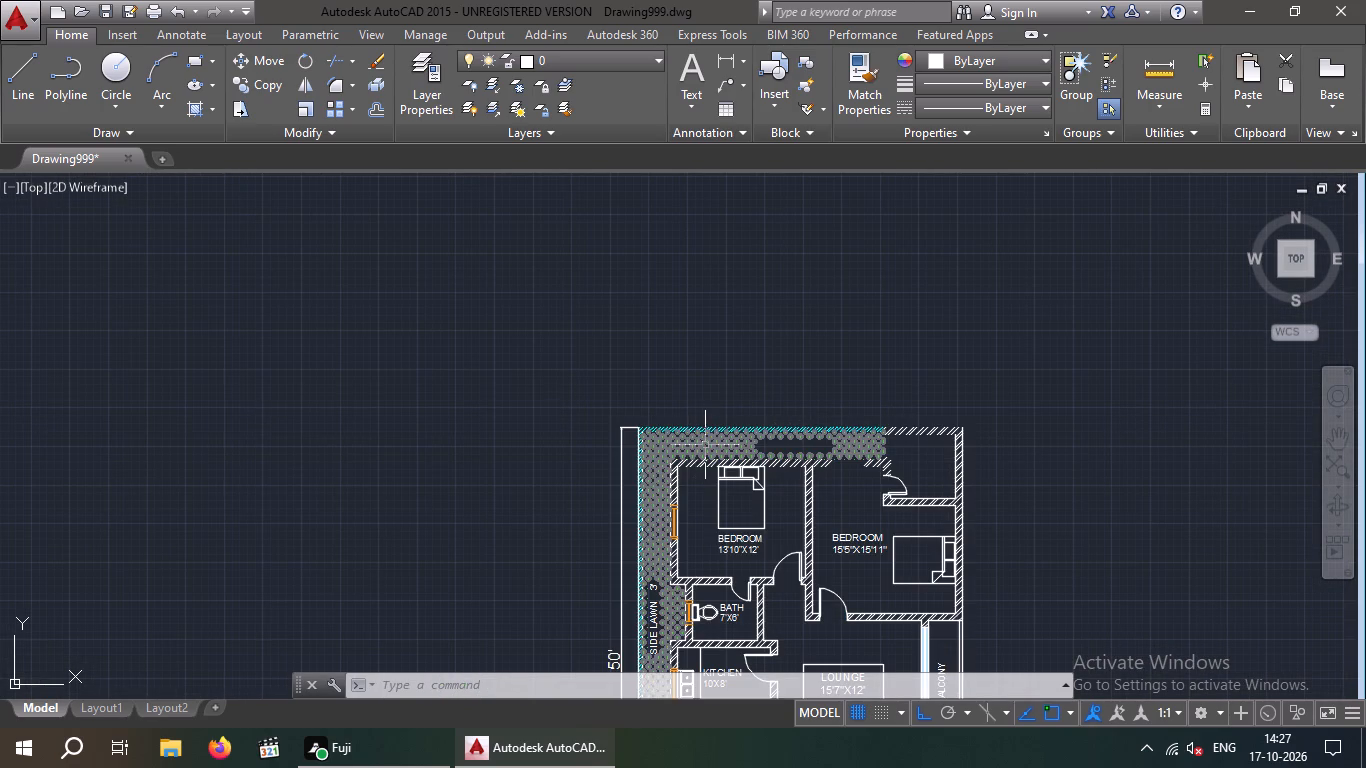
{"action": "key", "text": "Escape"}
{"action": "key", "text": "Escape"}
{"action": "key", "text": "Escape"}
Delete the entire second floor plan on the right together with its FLOOR PLAN title.
{"action": "scroll", "coordinate": [577, 368], "scroll_direction": "down", "scroll_amount": 3}
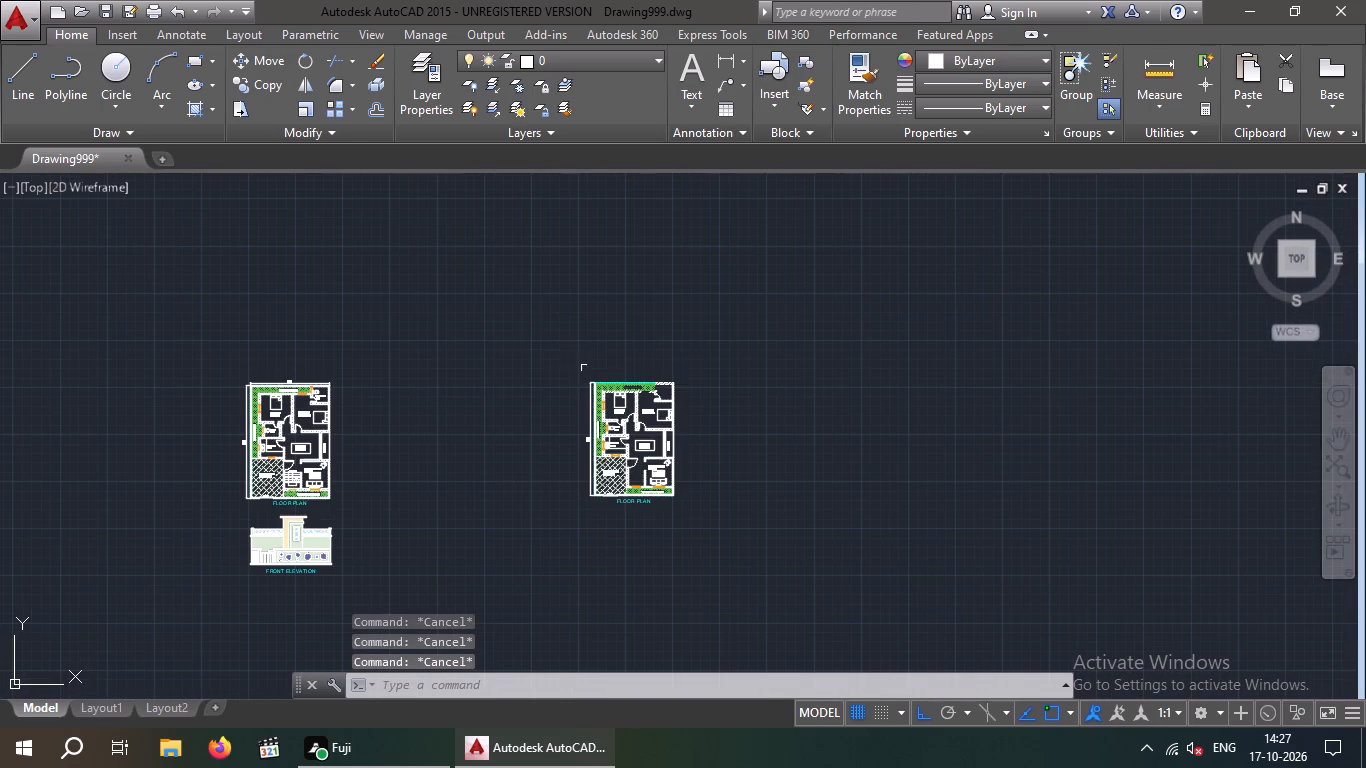
{"action": "left_click", "coordinate": [555, 337]}
{"action": "left_click", "coordinate": [741, 572]}
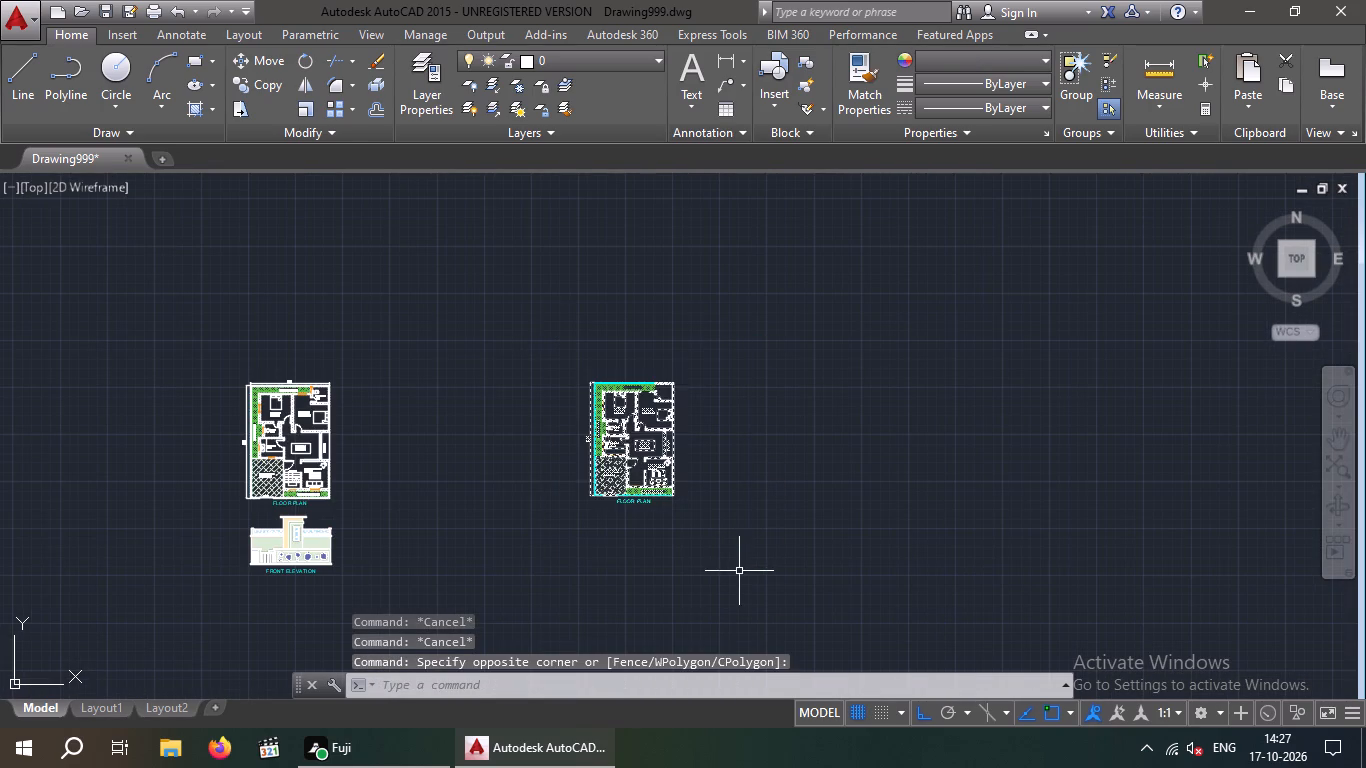
{"action": "key", "text": "Delete"}
{"action": "middle_click_drag", "start_coordinate": [411, 446], "coordinate": [486, 452]}
{"action": "key", "text": "Escape"}
{"action": "key", "text": "Escape"}
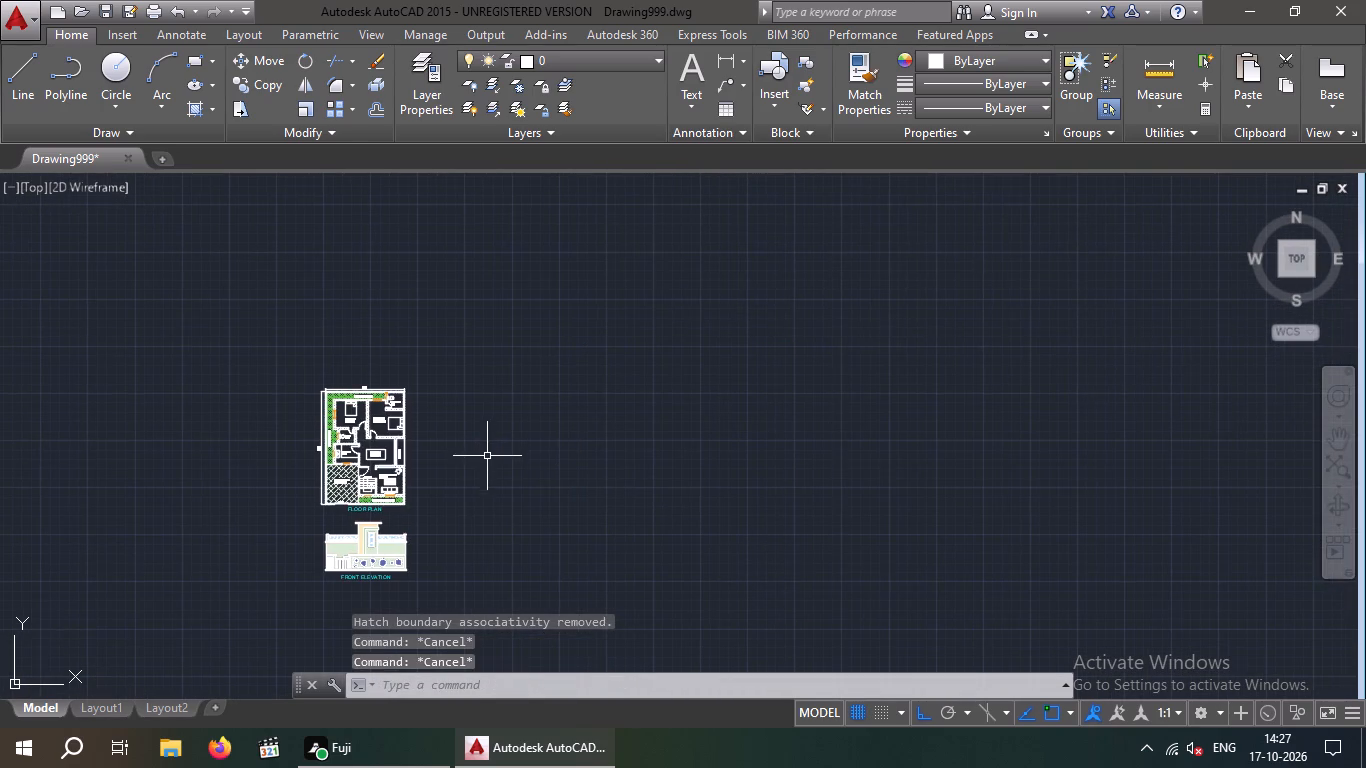
Copy the remaining floor plan with its dimensions and FLOOR PLAN title about 154' horizontally to the right.
{"action": "scroll", "coordinate": [287, 376], "scroll_direction": "up", "scroll_amount": 2}
{"action": "middle_click_drag", "start_coordinate": [305, 383], "coordinate": [401, 276]}
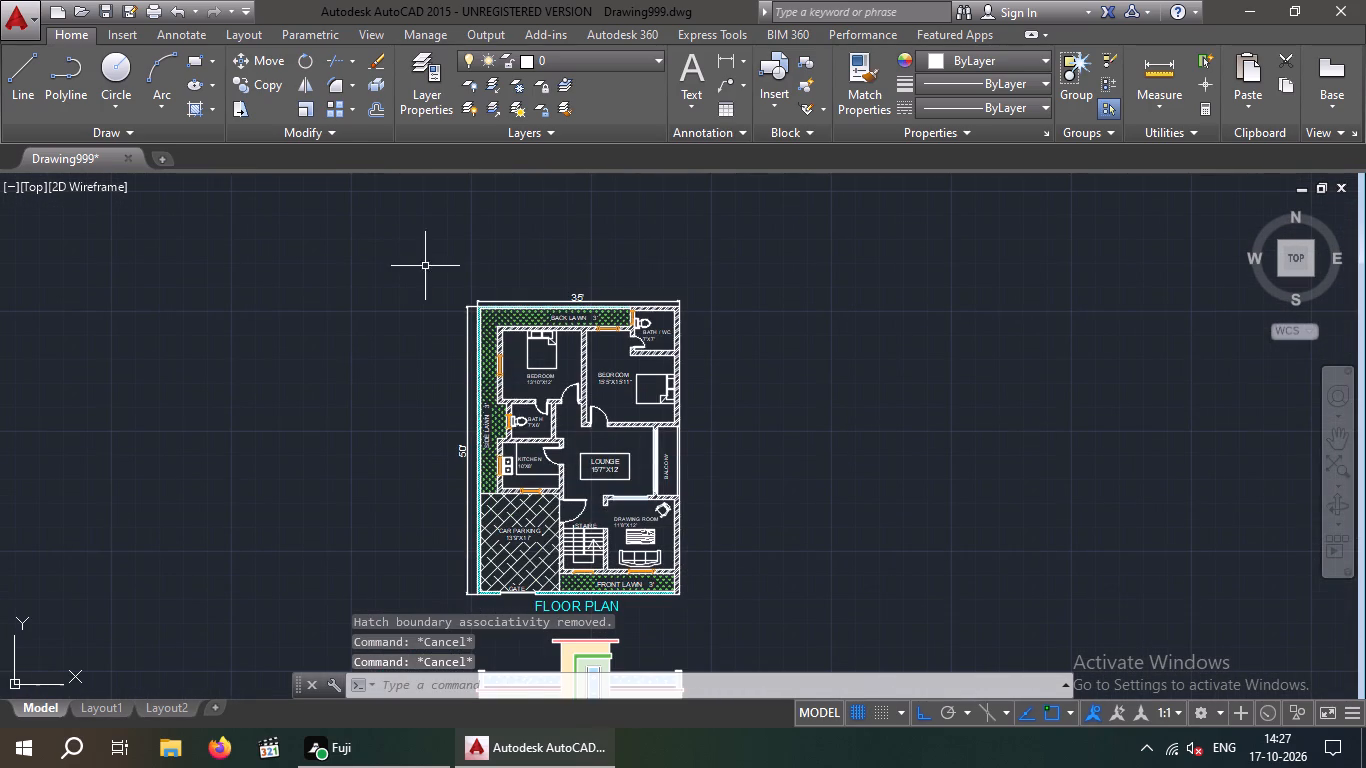
{"action": "left_click_drag", "start_coordinate": [412, 264], "coordinate": [427, 272]}
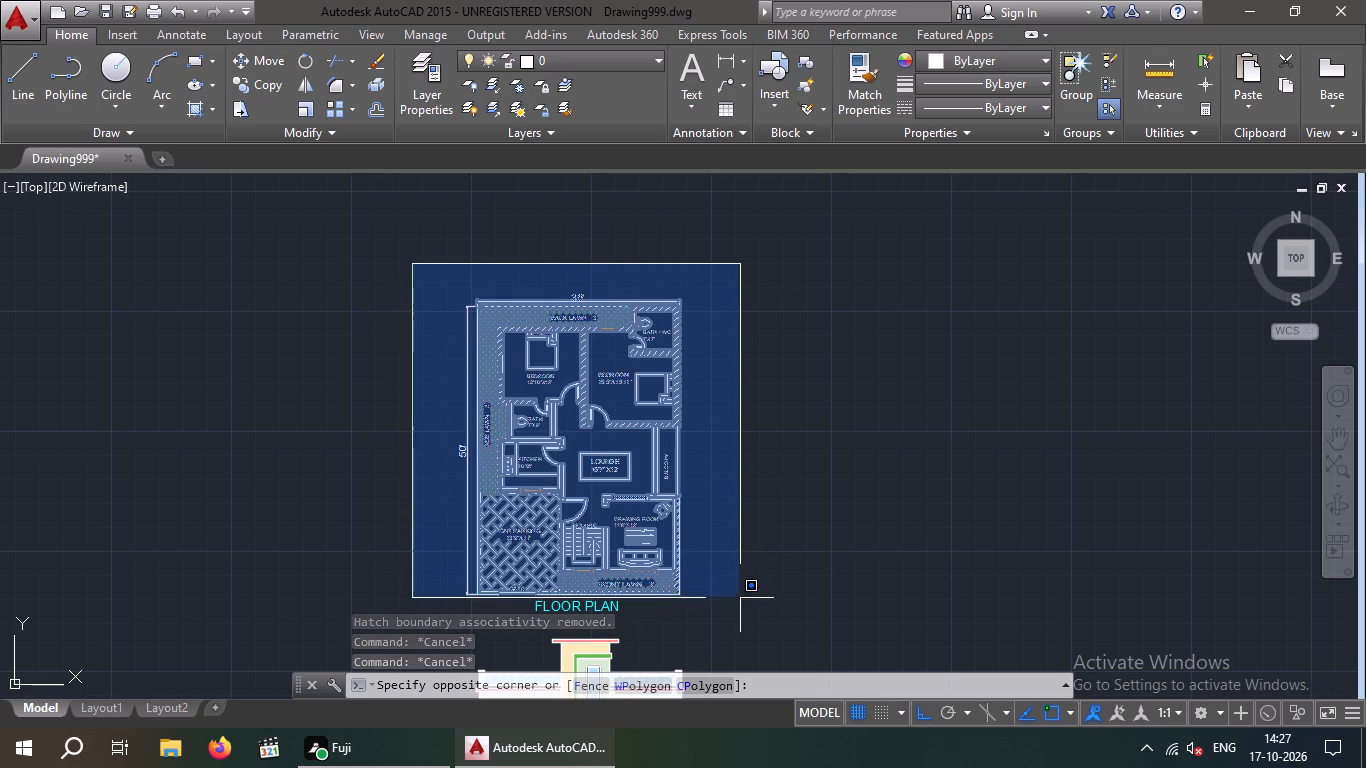
{"action": "left_click", "coordinate": [740, 630]}
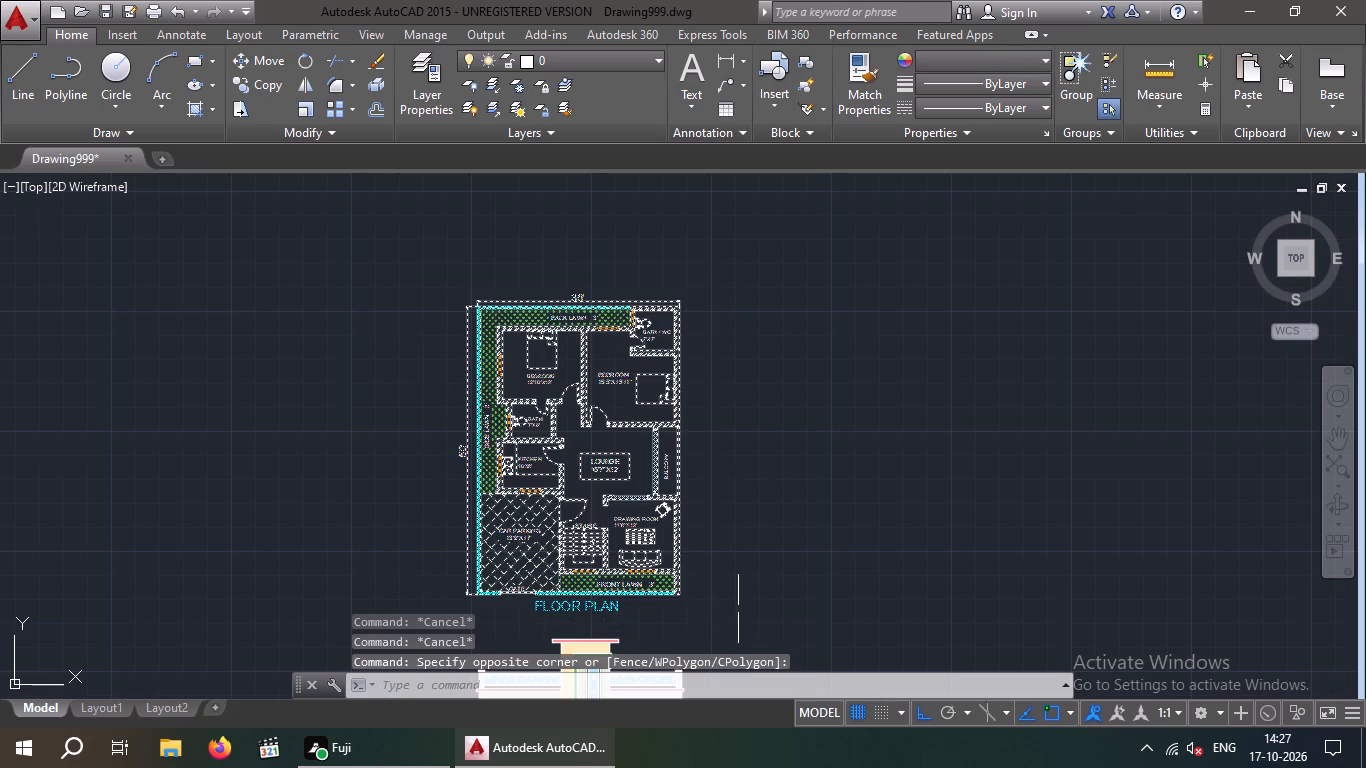
{"action": "left_click", "coordinate": [252, 82]}
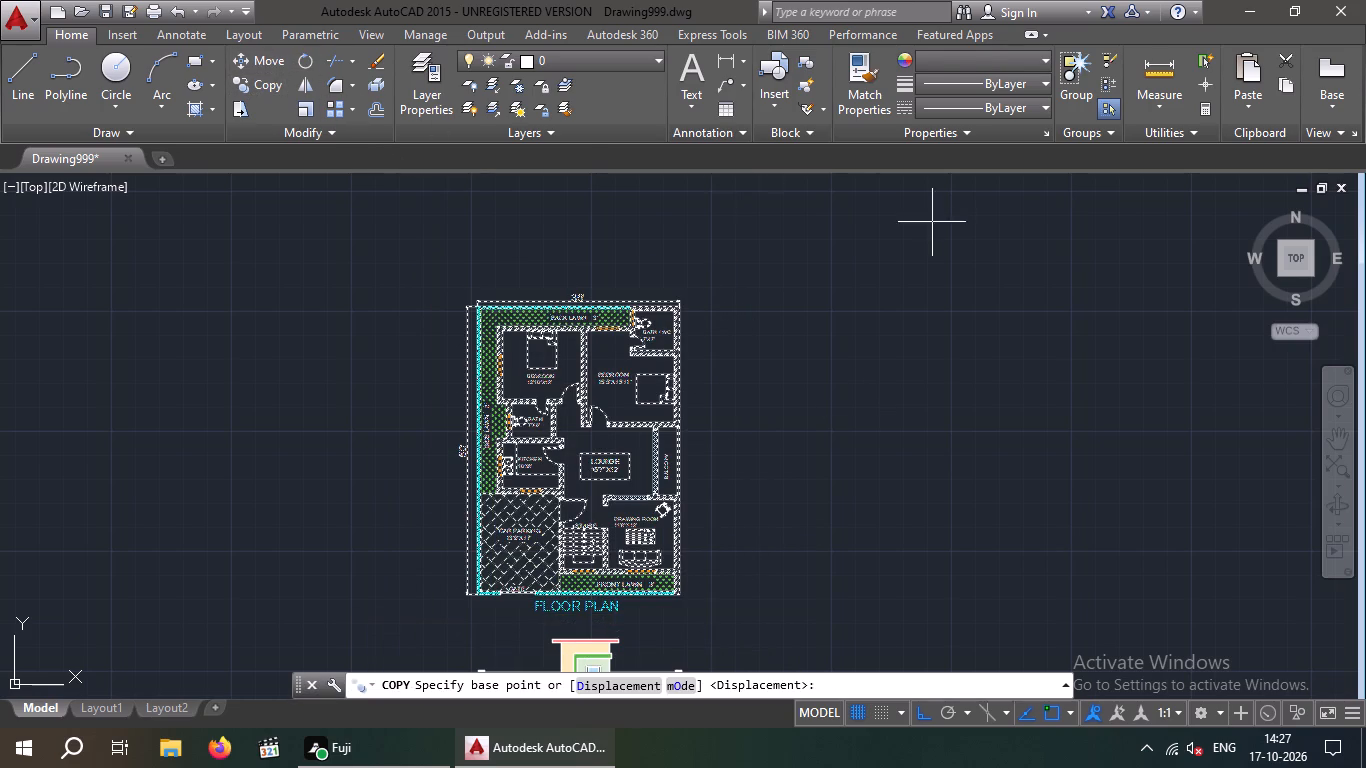
{"action": "left_click", "coordinate": [682, 298]}
{"action": "scroll", "coordinate": [996, 257], "scroll_direction": "down", "scroll_amount": 1}
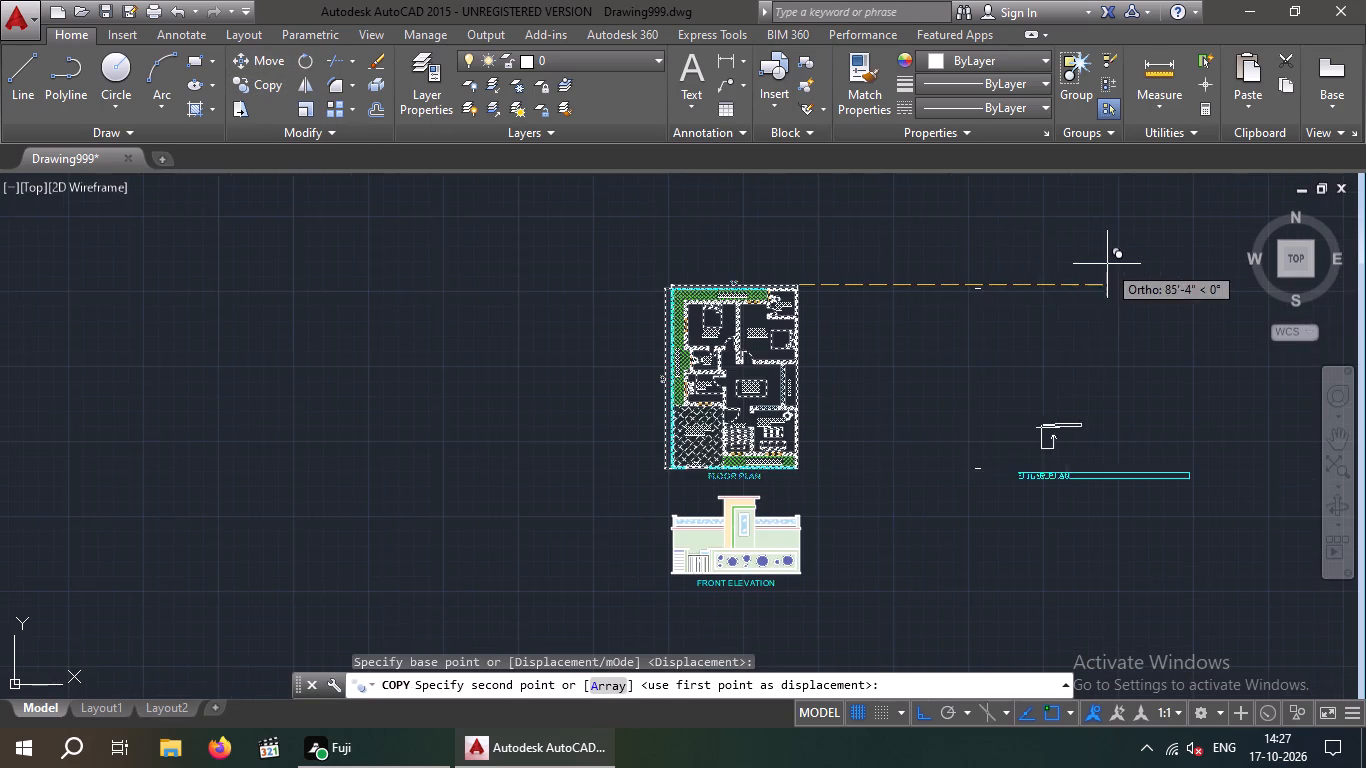
{"action": "middle_click_drag", "start_coordinate": [1107, 264], "coordinate": [746, 272]}
{"action": "left_click", "coordinate": [991, 277]}
{"action": "key", "text": "Escape"}
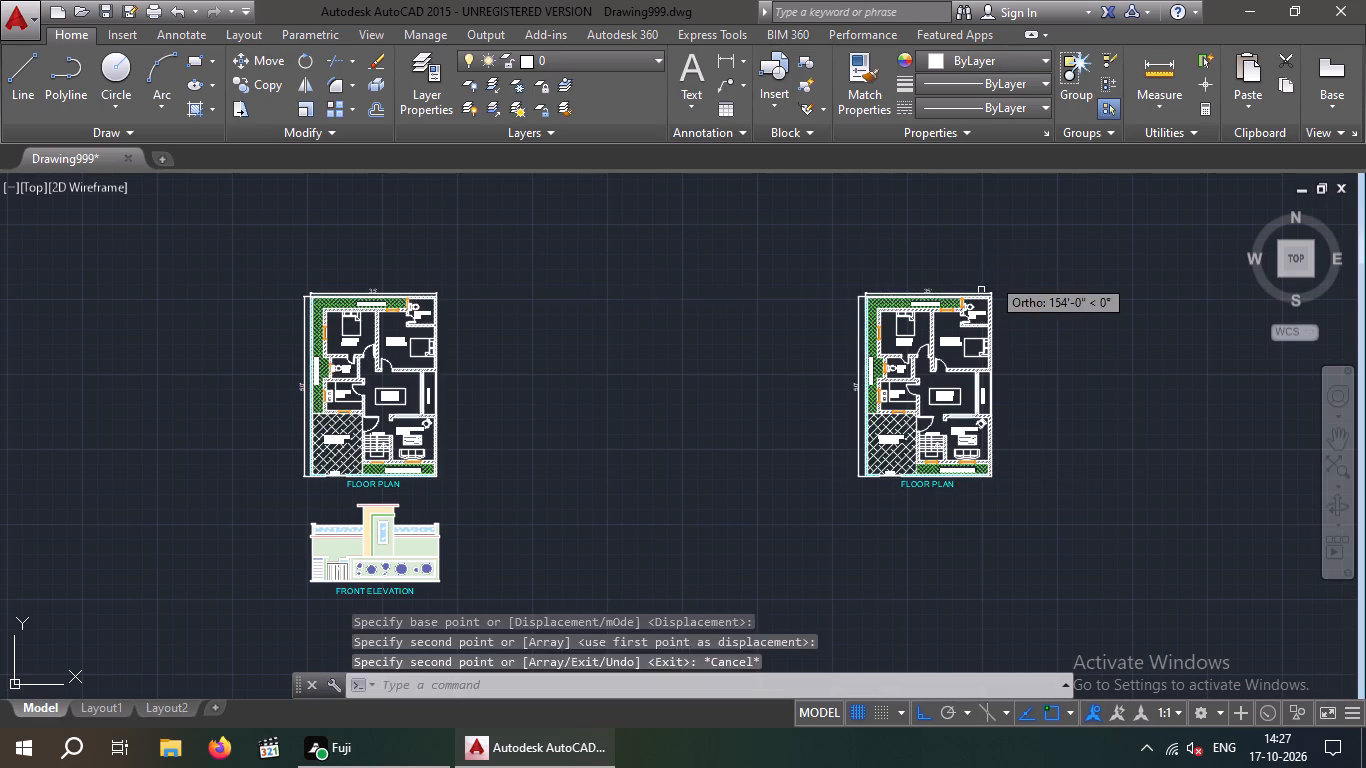
{"action": "key", "text": "Escape"}
Save the drawing.
{"action": "scroll", "coordinate": [969, 323], "scroll_direction": "up", "scroll_amount": 3}
{"action": "middle_click_drag", "start_coordinate": [1170, 330], "coordinate": [1014, 243]}
{"action": "scroll", "coordinate": [1012, 220], "scroll_direction": "down", "scroll_amount": 3}
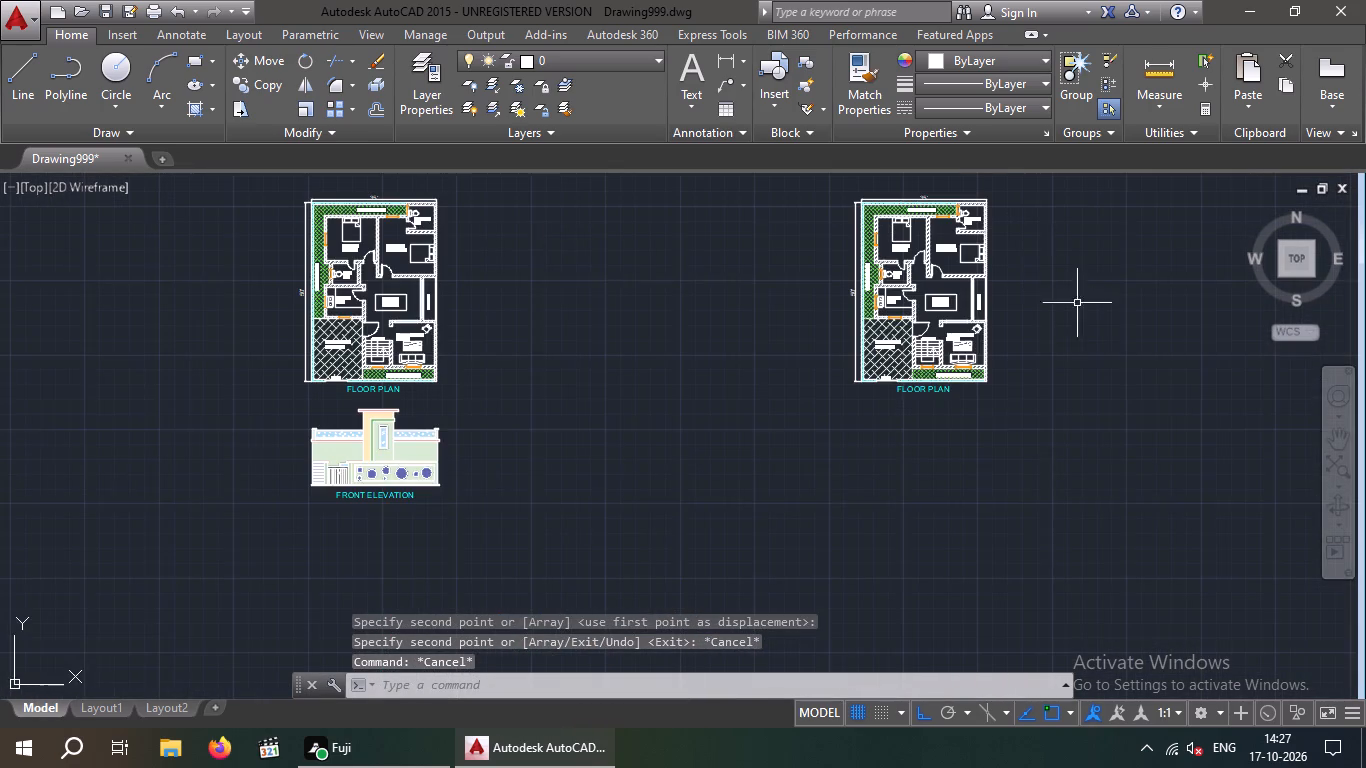
{"action": "middle_click_drag", "start_coordinate": [1050, 306], "coordinate": [909, 317]}
{"action": "key", "text": "ctrl+s"}
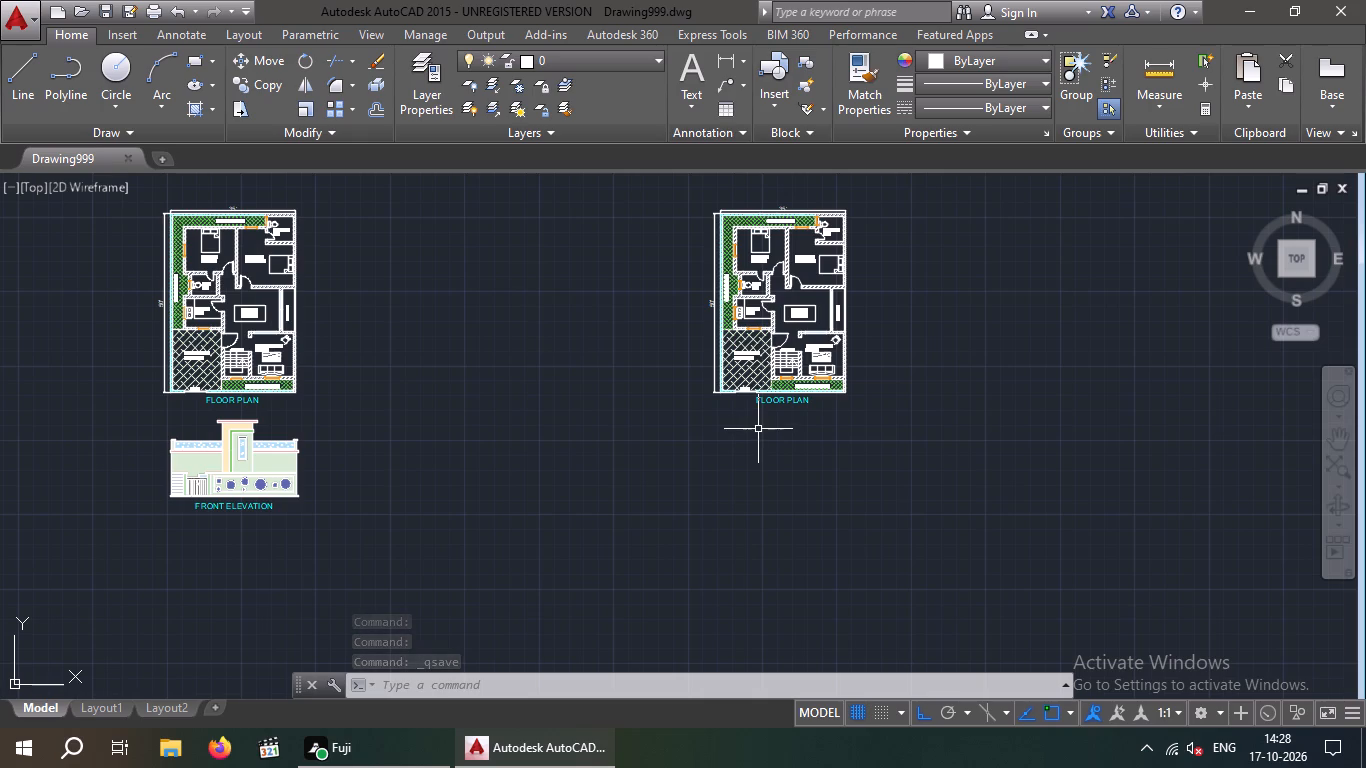
Draw vertical construction lines through the outer and inner faces of the kitchen's side-lawn wall in the copied plan.
{"action": "type", "text": "XL"}
{"action": "key", "text": "Return"}
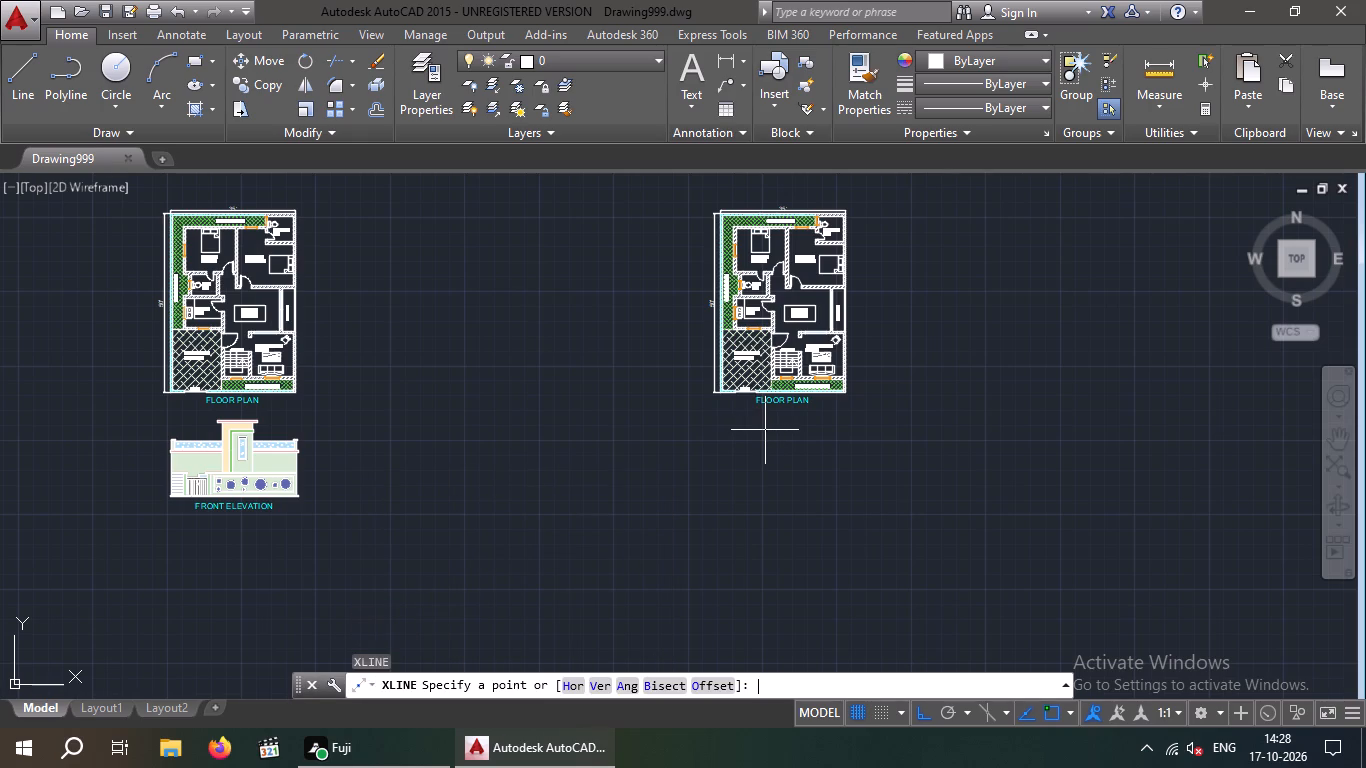
{"action": "key", "text": "v"}
{"action": "key", "text": "Return"}
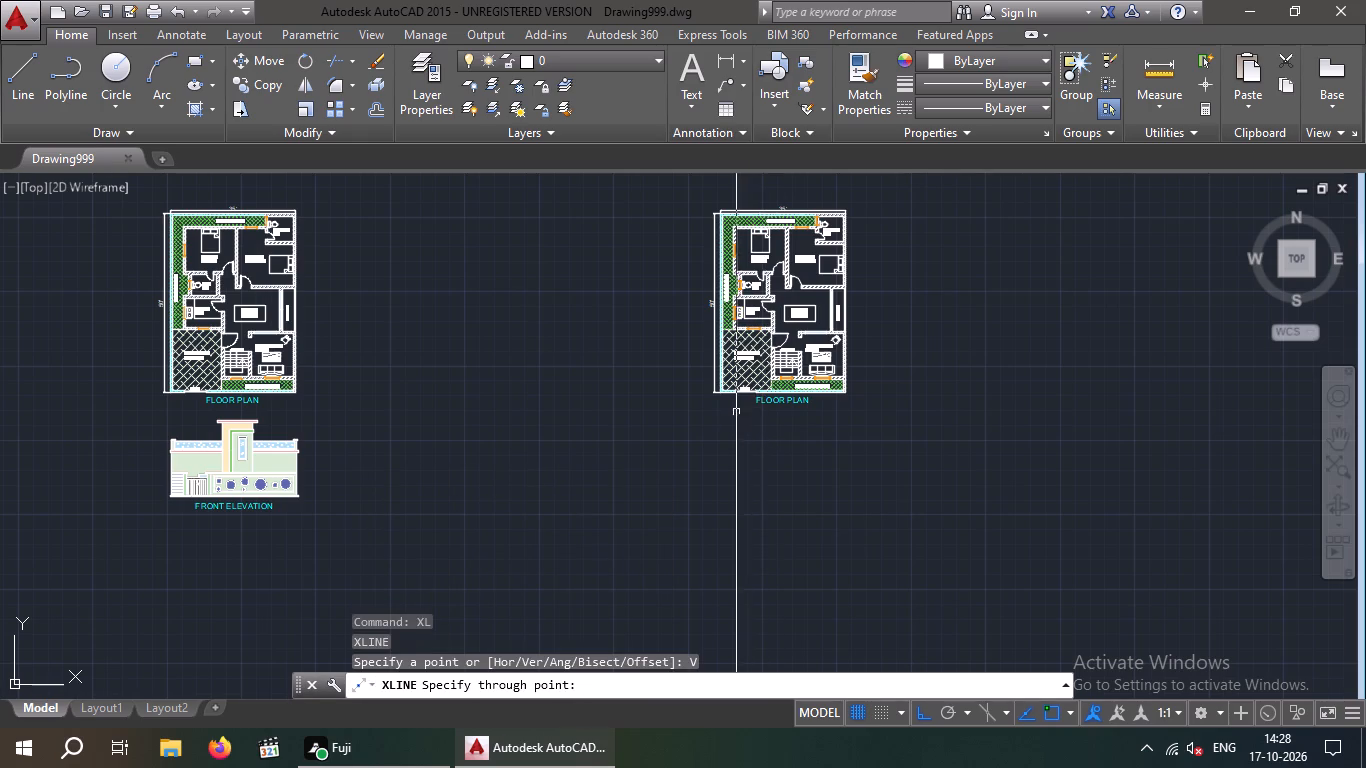
{"action": "middle_click_drag", "start_coordinate": [736, 405], "coordinate": [656, 493]}
{"action": "scroll", "coordinate": [636, 417], "scroll_direction": "up", "scroll_amount": 4}
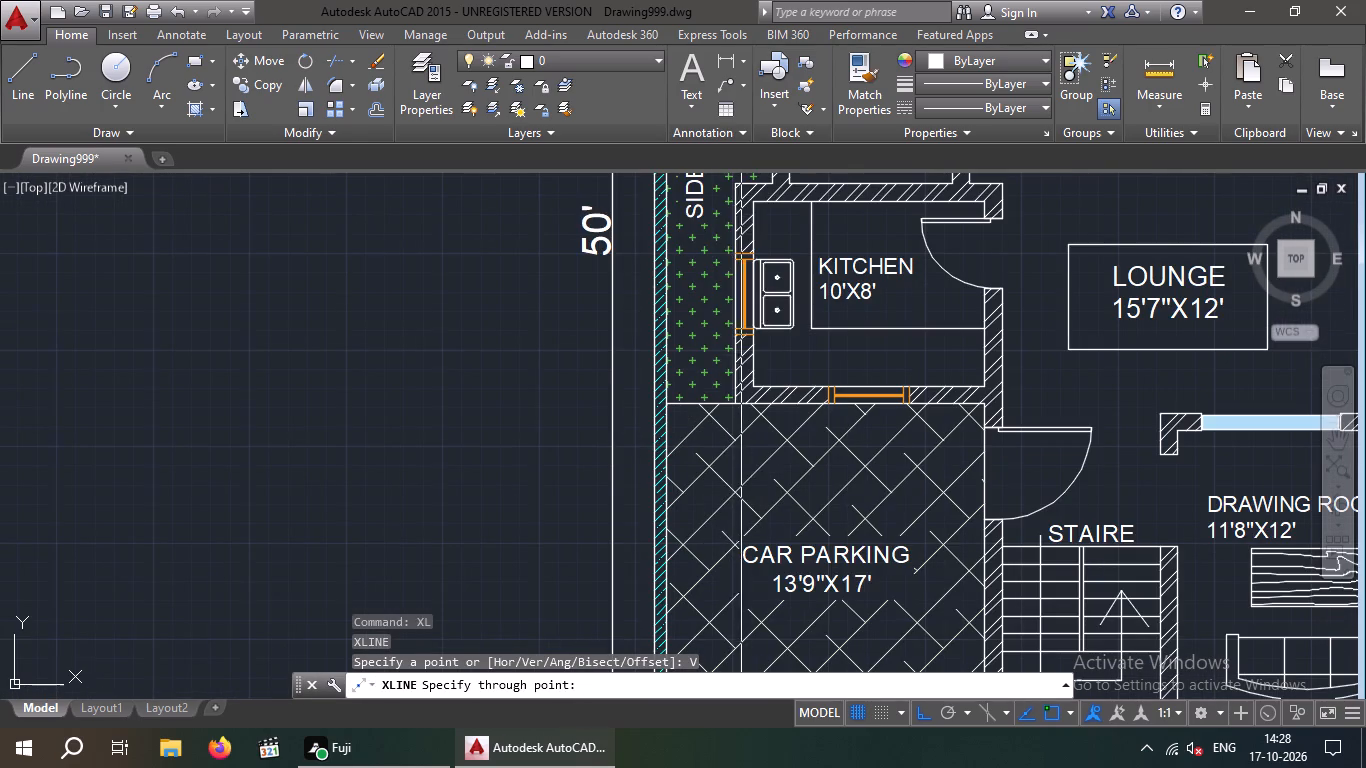
{"action": "left_click", "coordinate": [731, 407]}
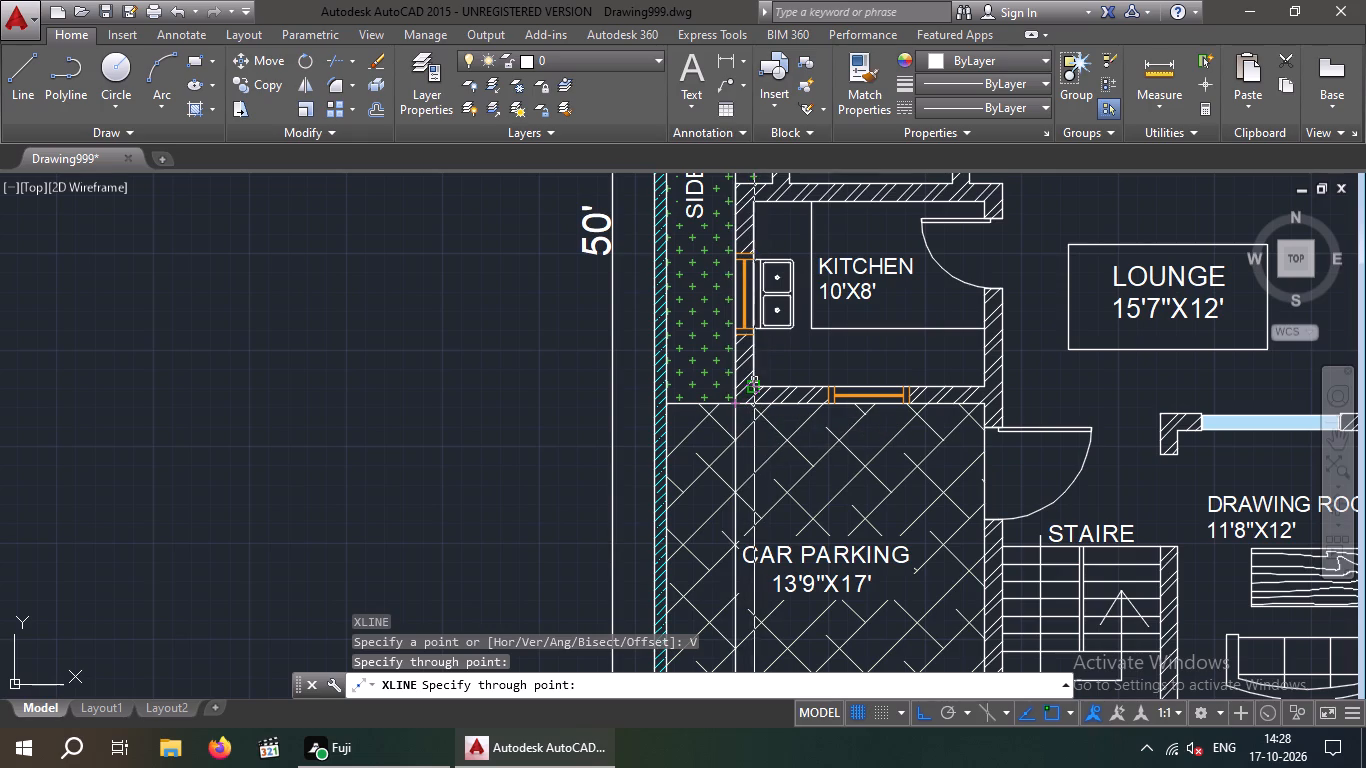
{"action": "left_click", "coordinate": [750, 386]}
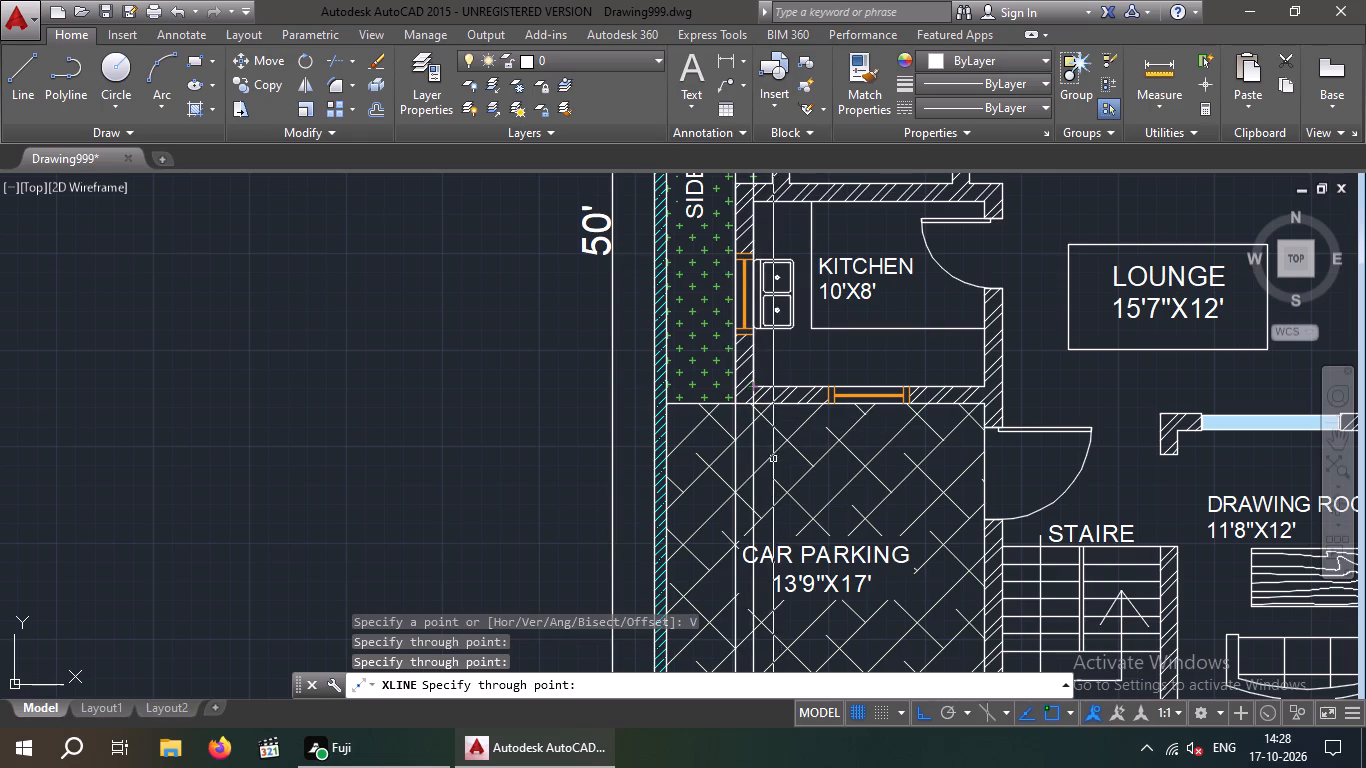
Add vertical construction lines through both faces of each wall flanking the staircase, picking the corners at the front wall.
{"action": "scroll", "coordinate": [771, 459], "scroll_direction": "down", "scroll_amount": 1}
{"action": "middle_click_drag", "start_coordinate": [760, 451], "coordinate": [477, 394]}
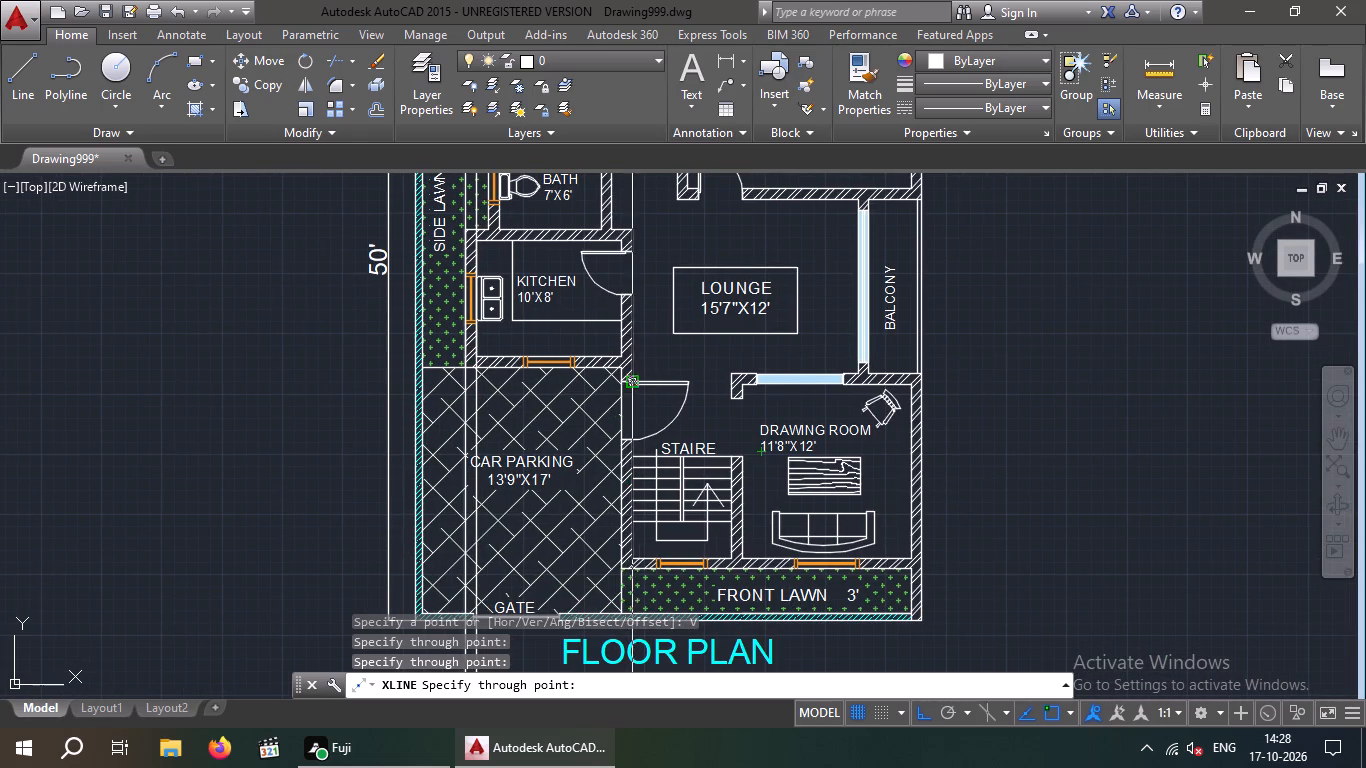
{"action": "scroll", "coordinate": [622, 558], "scroll_direction": "up", "scroll_amount": 2}
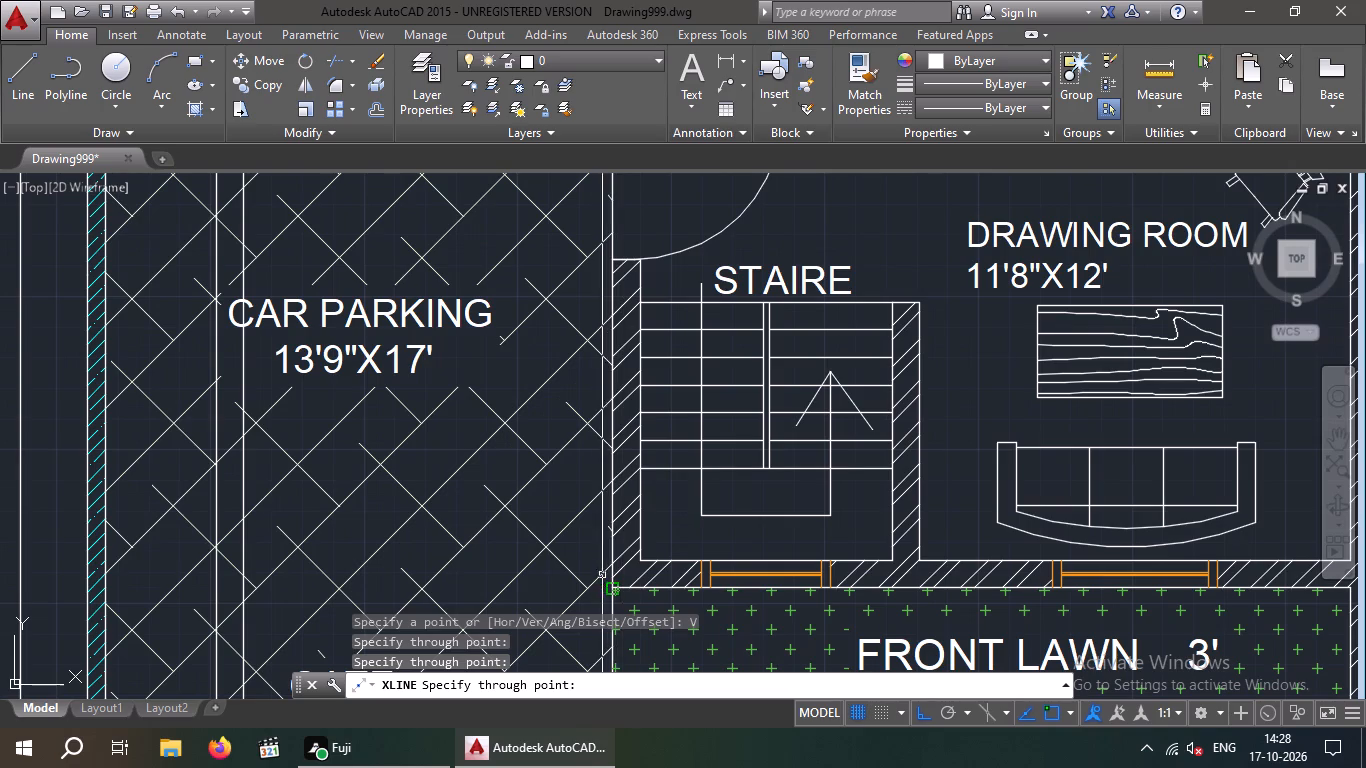
{"action": "left_click", "coordinate": [614, 588]}
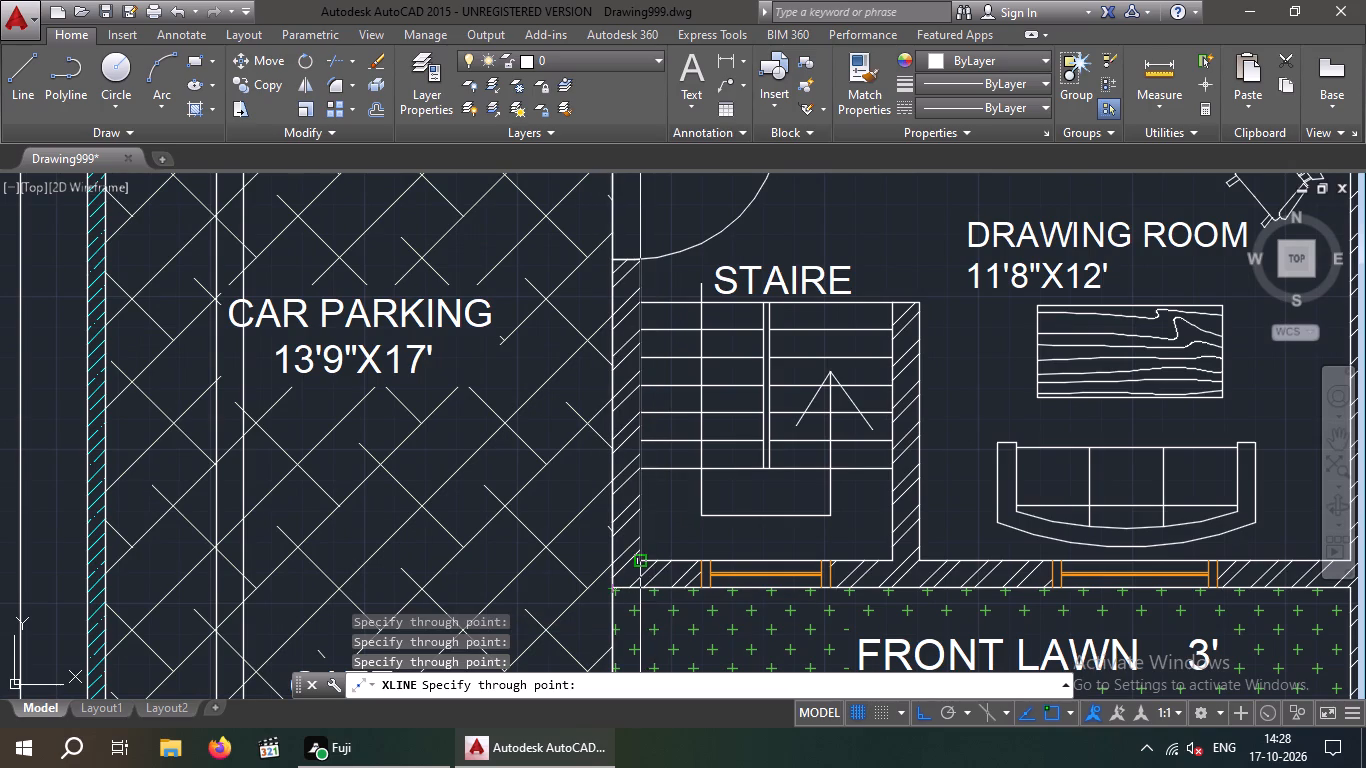
{"action": "left_click", "coordinate": [638, 555]}
{"action": "middle_click_drag", "start_coordinate": [696, 561], "coordinate": [463, 513]}
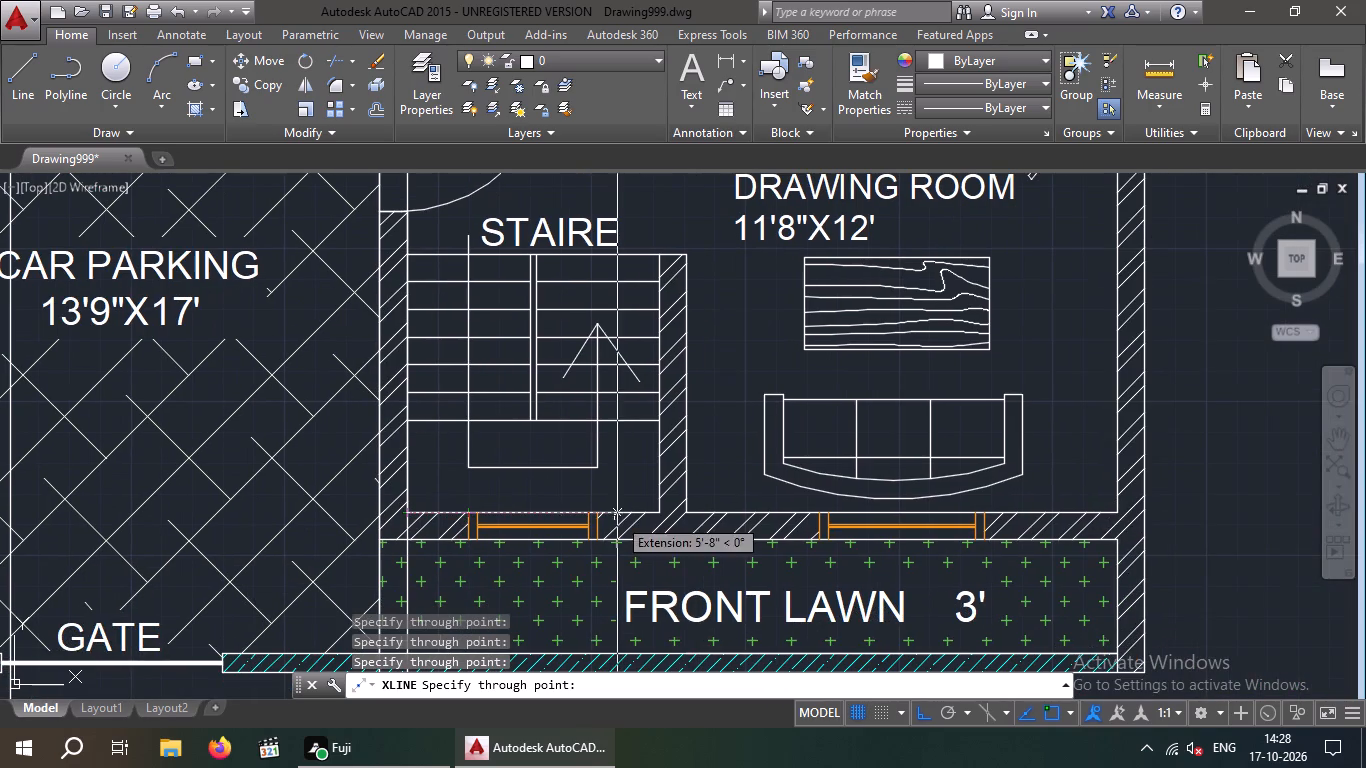
{"action": "left_click", "coordinate": [662, 510]}
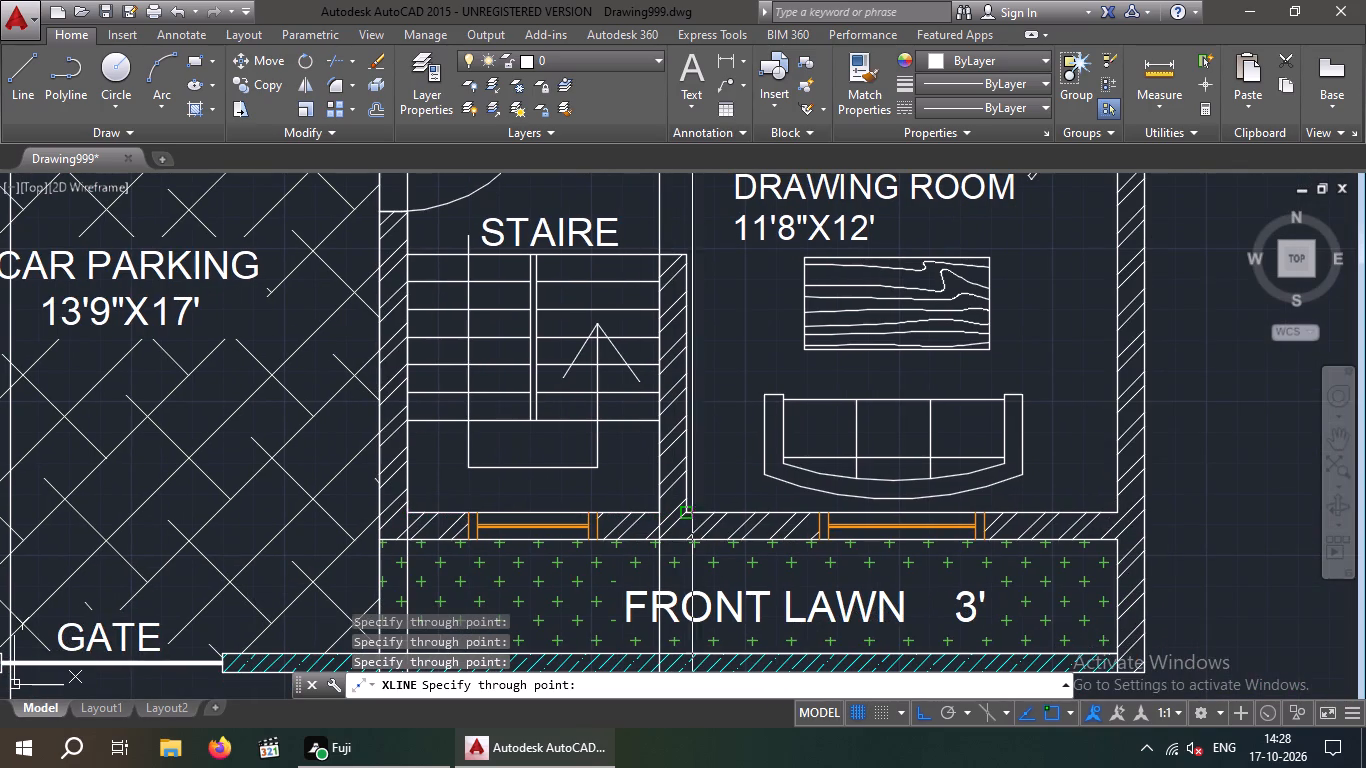
{"action": "left_click", "coordinate": [685, 507]}
Add vertical construction lines through the inner and outer faces of the right boundary wall at the front lawn corner.
{"action": "scroll", "coordinate": [699, 507], "scroll_direction": "down", "scroll_amount": 1}
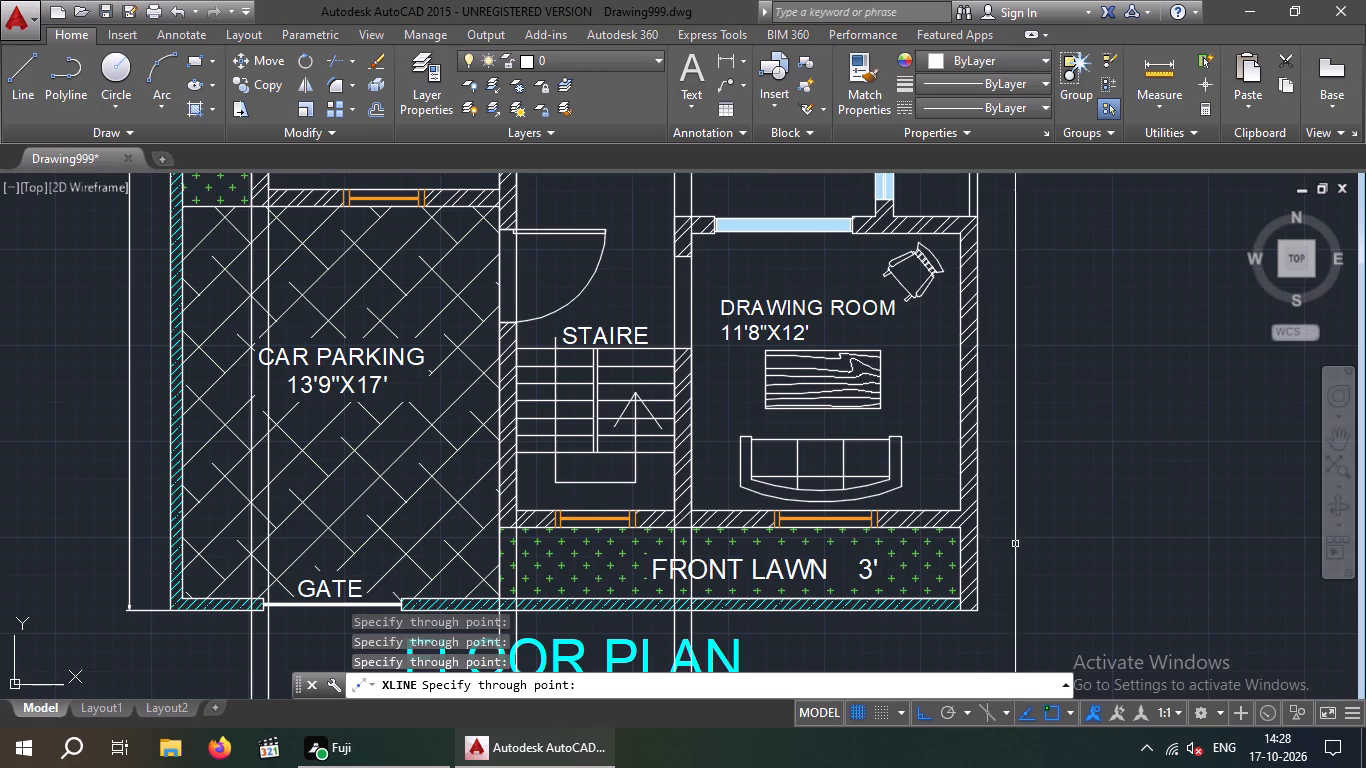
{"action": "middle_click_drag", "start_coordinate": [1017, 540], "coordinate": [828, 526]}
{"action": "scroll", "coordinate": [764, 515], "scroll_direction": "up", "scroll_amount": 1}
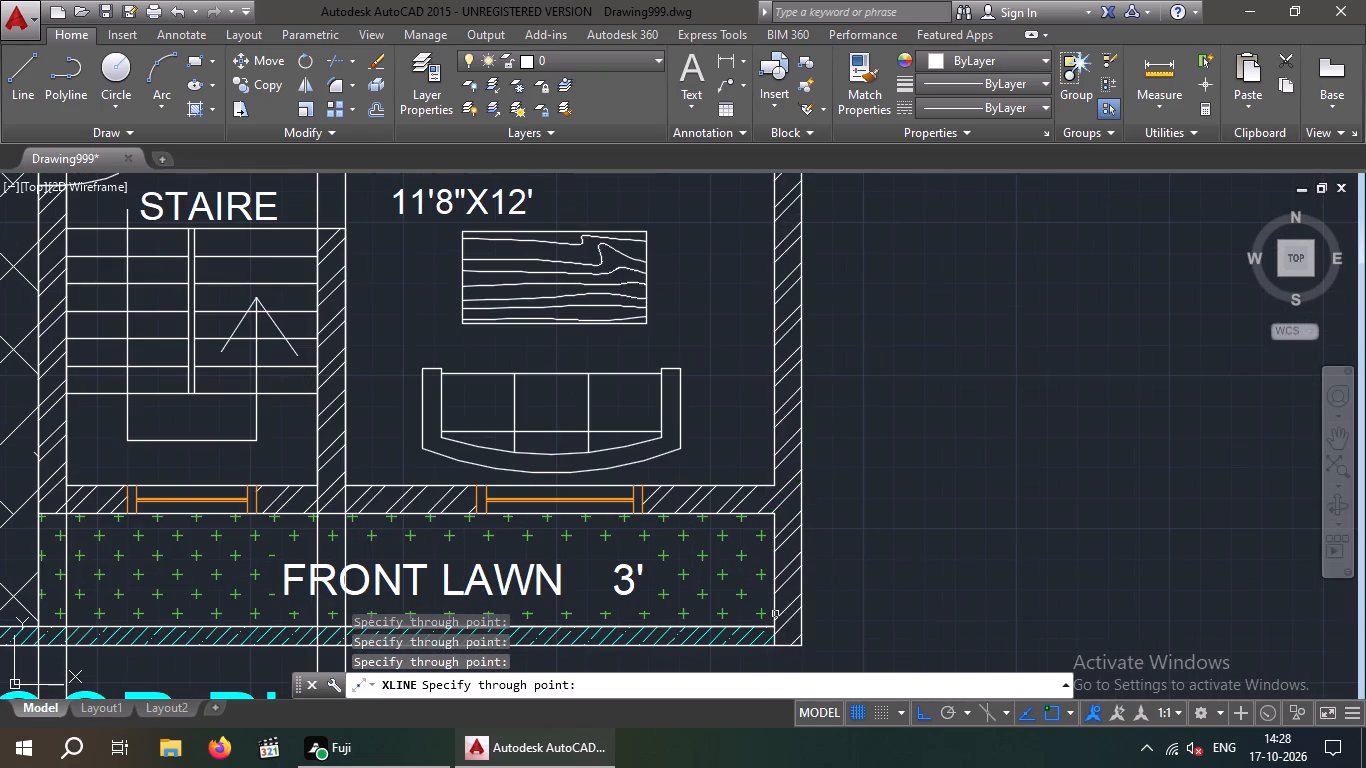
{"action": "scroll", "coordinate": [782, 661], "scroll_direction": "up", "scroll_amount": 4}
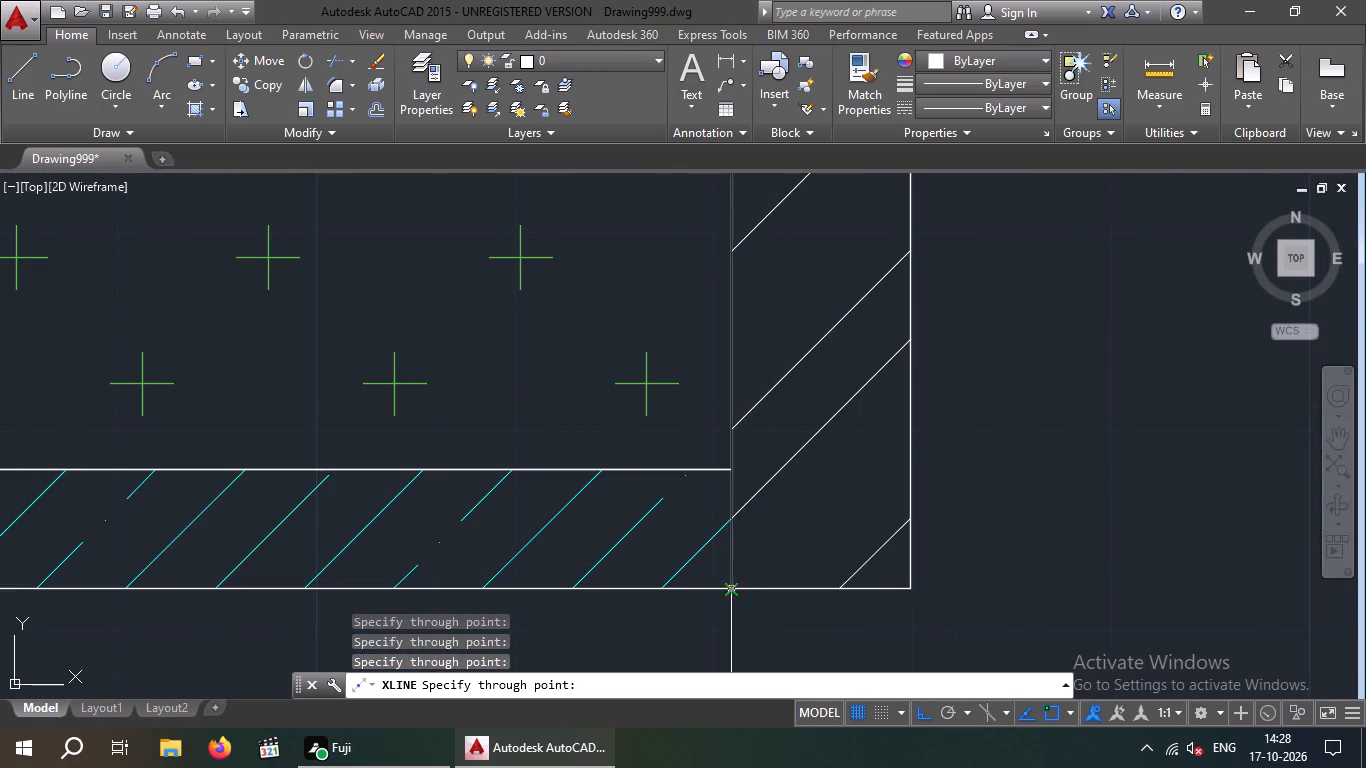
{"action": "left_click", "coordinate": [729, 585]}
{"action": "left_click", "coordinate": [916, 589]}
{"action": "scroll", "coordinate": [971, 577], "scroll_direction": "down", "scroll_amount": 2}
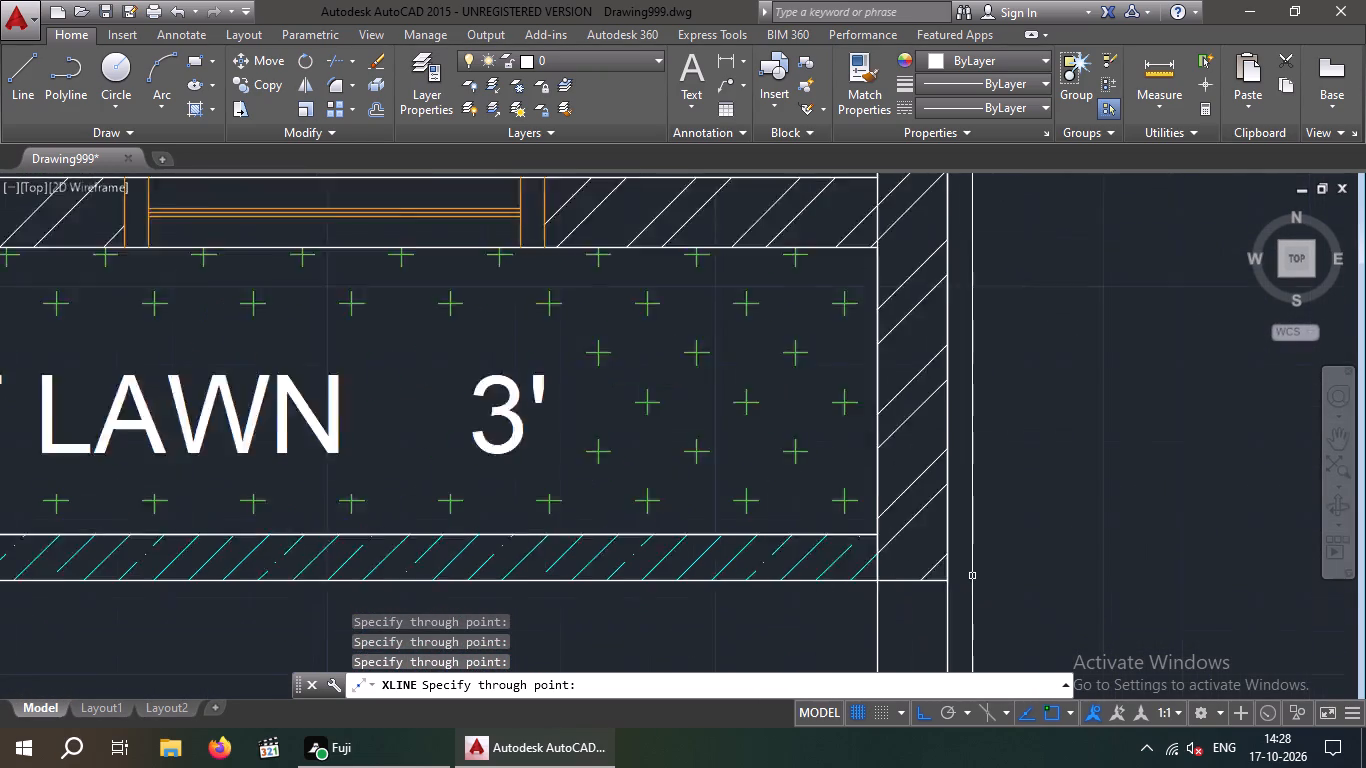
{"action": "scroll", "coordinate": [972, 576], "scroll_direction": "down", "scroll_amount": 1}
{"action": "scroll", "coordinate": [1063, 524], "scroll_direction": "down", "scroll_amount": 1}
{"action": "middle_click_drag", "start_coordinate": [1063, 522], "coordinate": [913, 543]}
{"action": "scroll", "coordinate": [940, 515], "scroll_direction": "down", "scroll_amount": 2}
{"action": "middle_click_drag", "start_coordinate": [942, 515], "coordinate": [931, 525]}
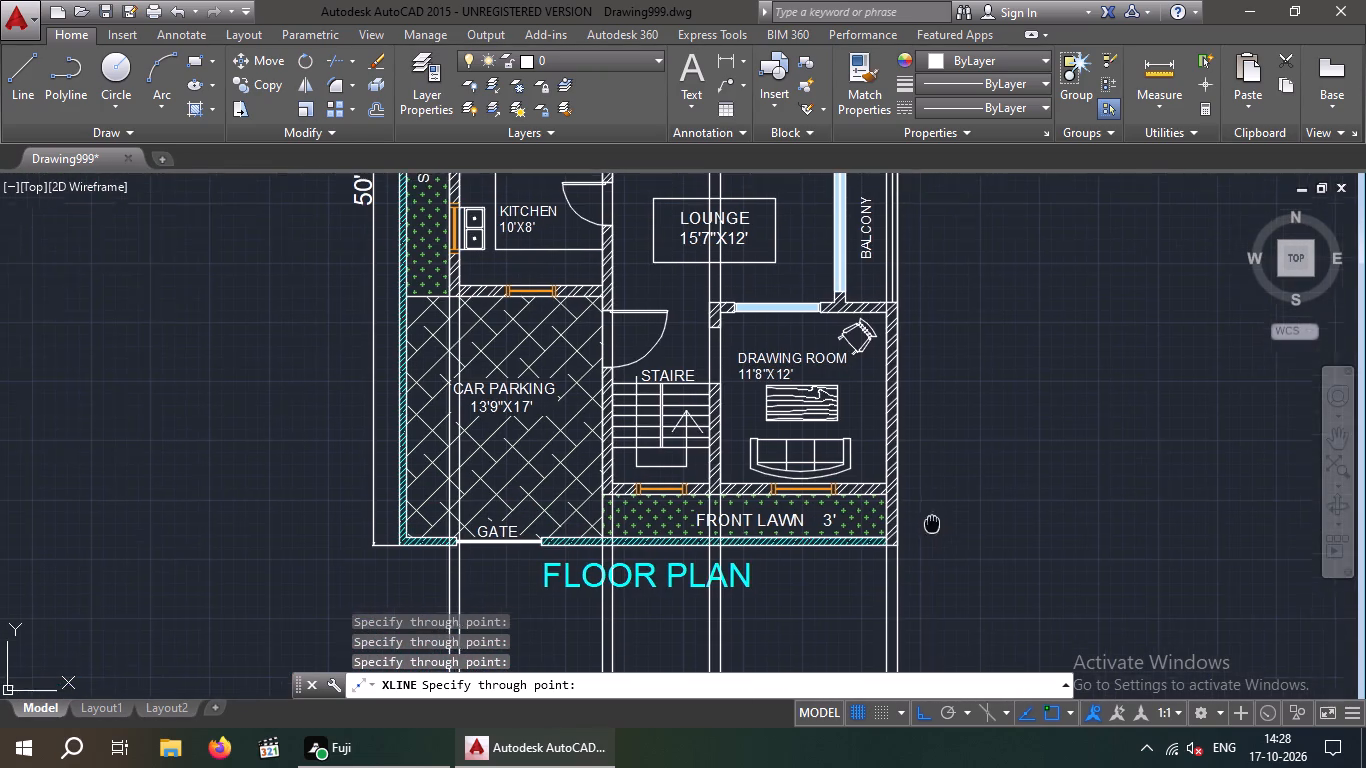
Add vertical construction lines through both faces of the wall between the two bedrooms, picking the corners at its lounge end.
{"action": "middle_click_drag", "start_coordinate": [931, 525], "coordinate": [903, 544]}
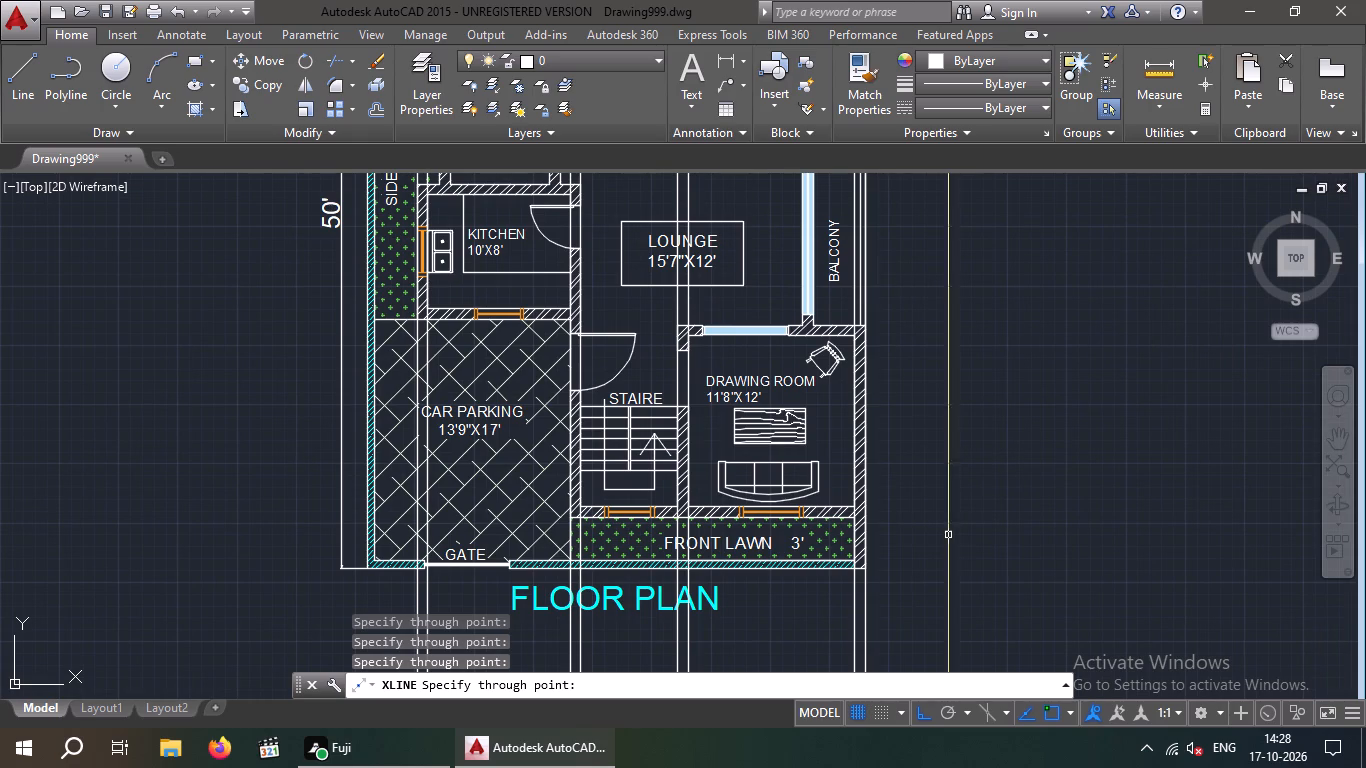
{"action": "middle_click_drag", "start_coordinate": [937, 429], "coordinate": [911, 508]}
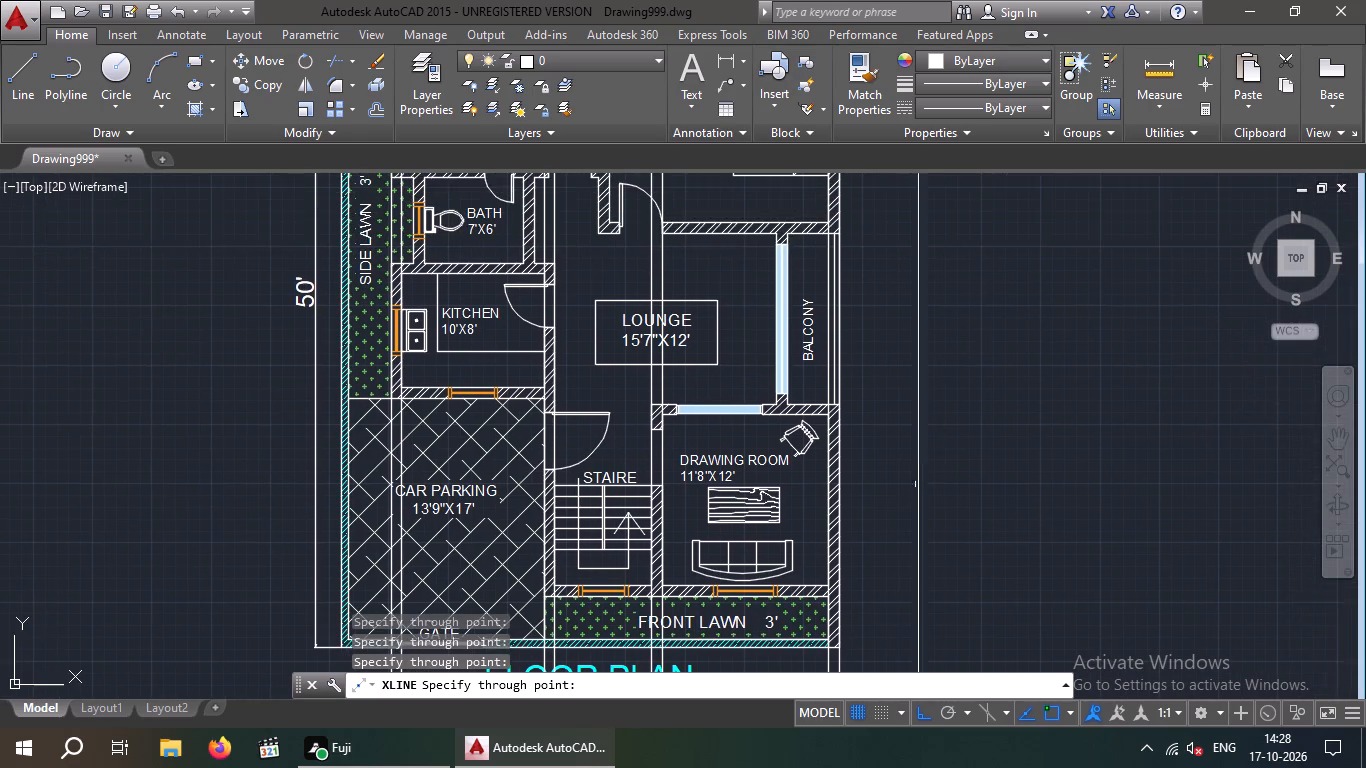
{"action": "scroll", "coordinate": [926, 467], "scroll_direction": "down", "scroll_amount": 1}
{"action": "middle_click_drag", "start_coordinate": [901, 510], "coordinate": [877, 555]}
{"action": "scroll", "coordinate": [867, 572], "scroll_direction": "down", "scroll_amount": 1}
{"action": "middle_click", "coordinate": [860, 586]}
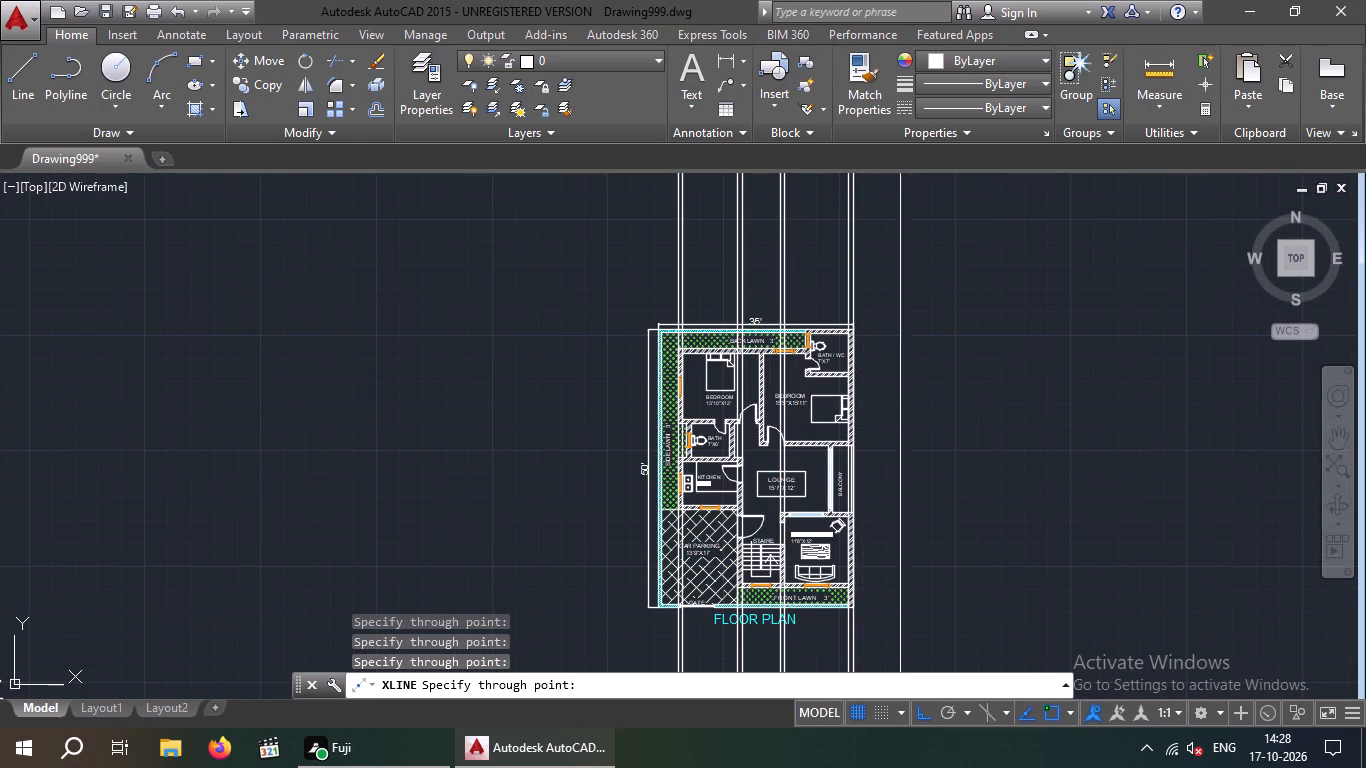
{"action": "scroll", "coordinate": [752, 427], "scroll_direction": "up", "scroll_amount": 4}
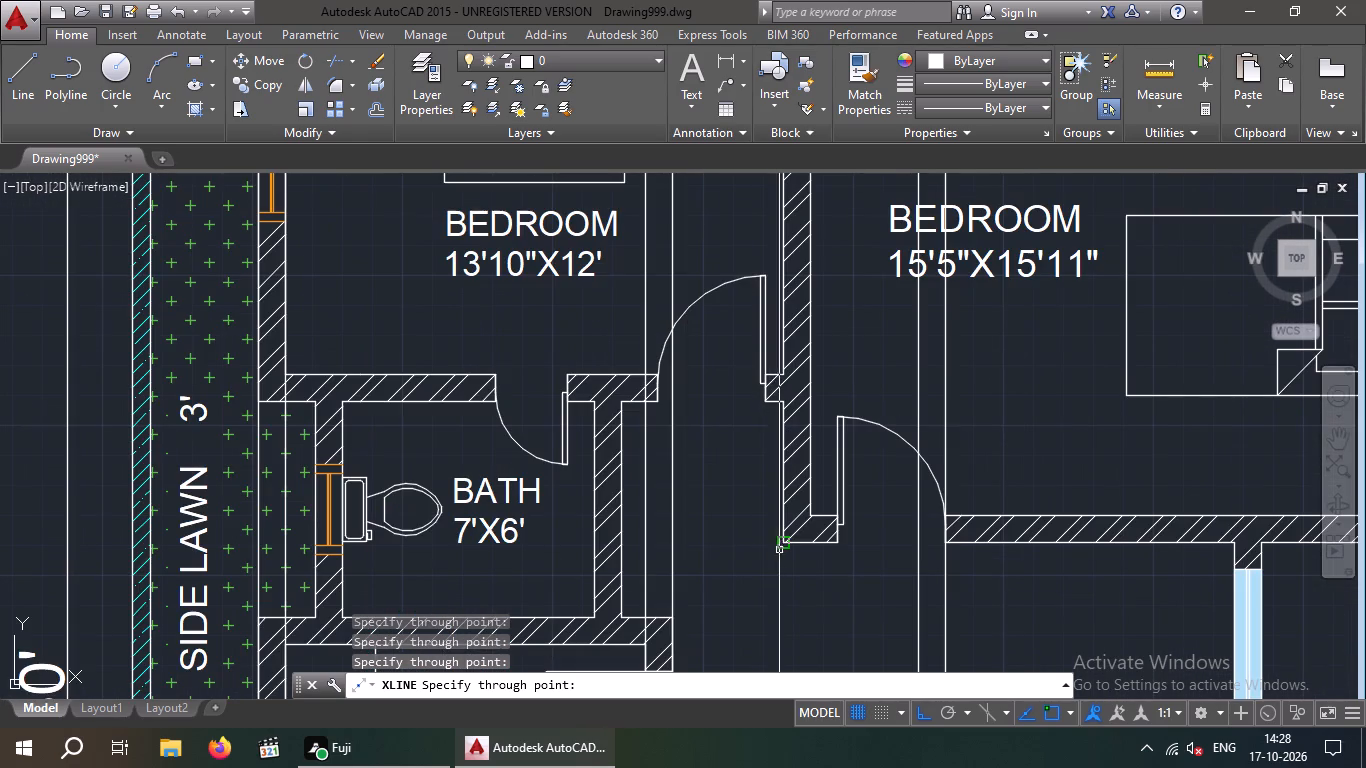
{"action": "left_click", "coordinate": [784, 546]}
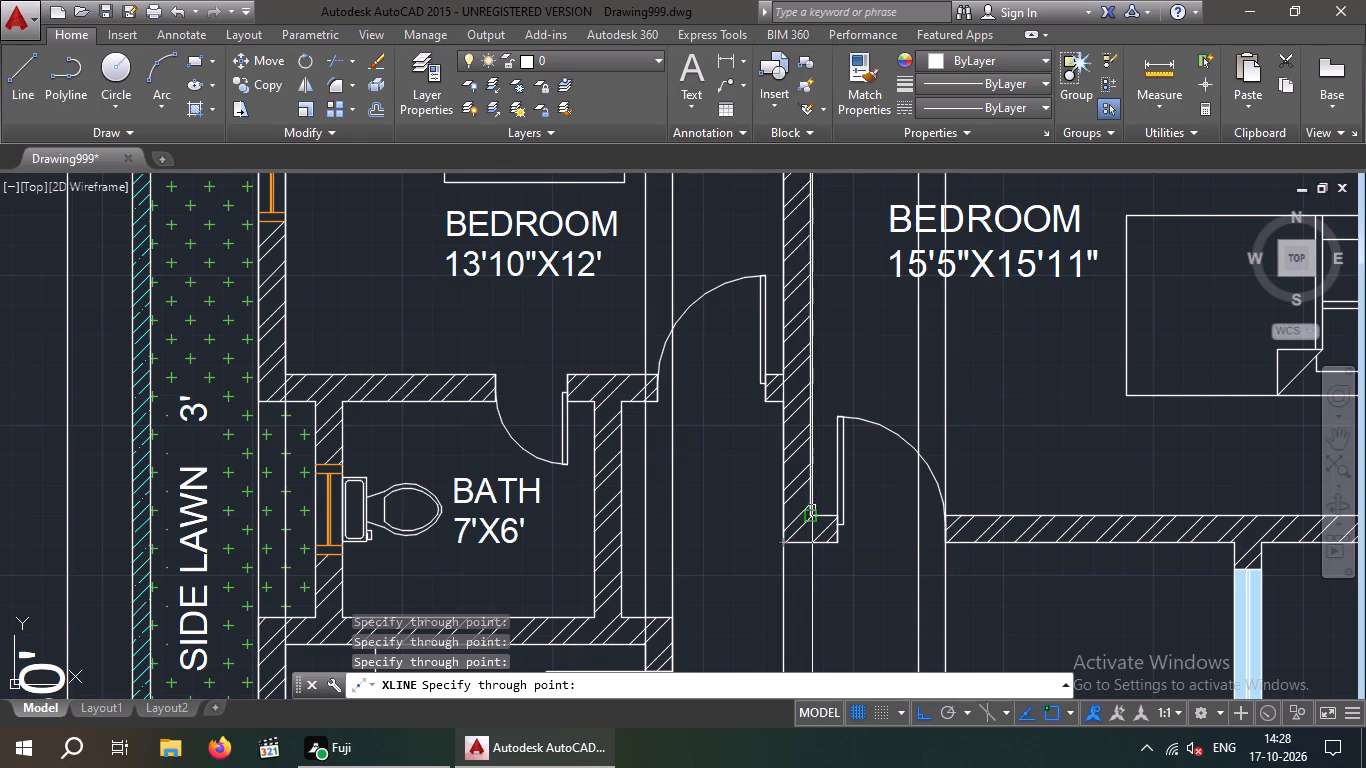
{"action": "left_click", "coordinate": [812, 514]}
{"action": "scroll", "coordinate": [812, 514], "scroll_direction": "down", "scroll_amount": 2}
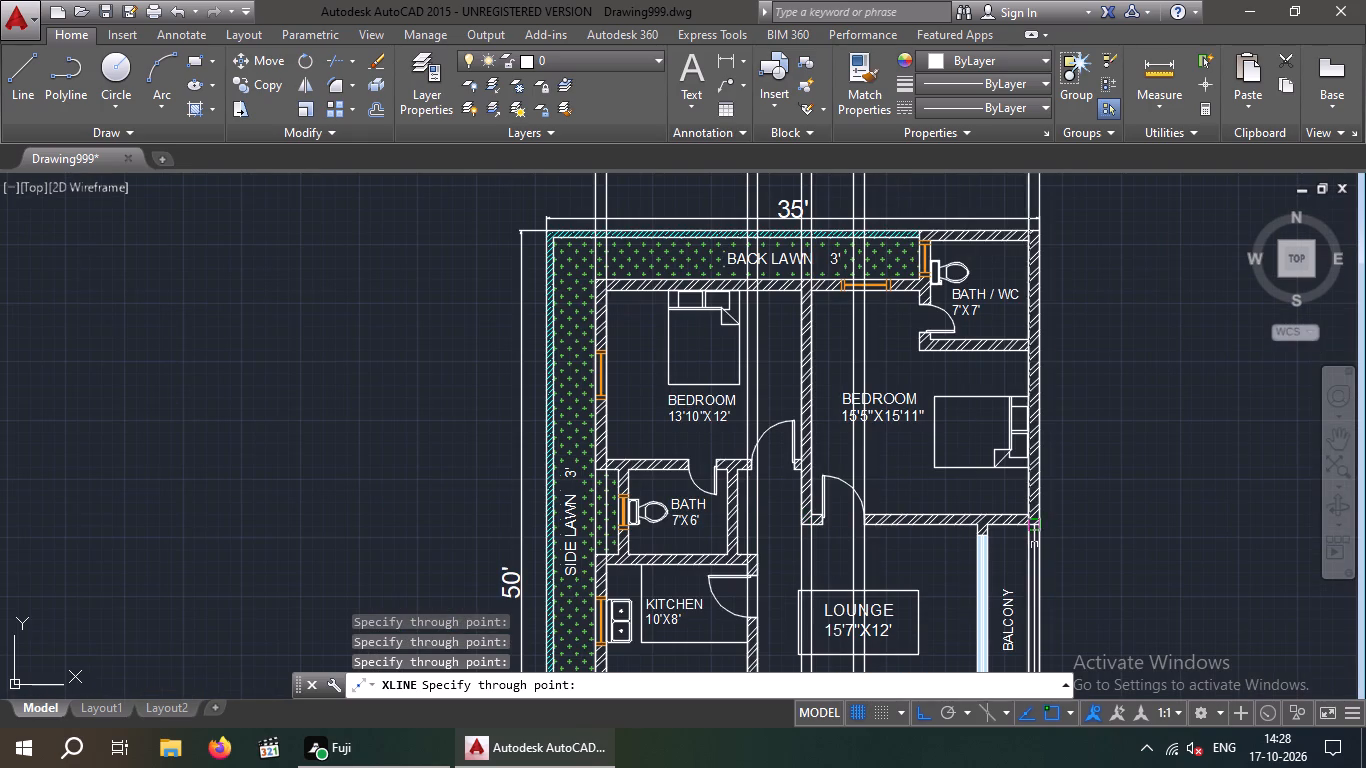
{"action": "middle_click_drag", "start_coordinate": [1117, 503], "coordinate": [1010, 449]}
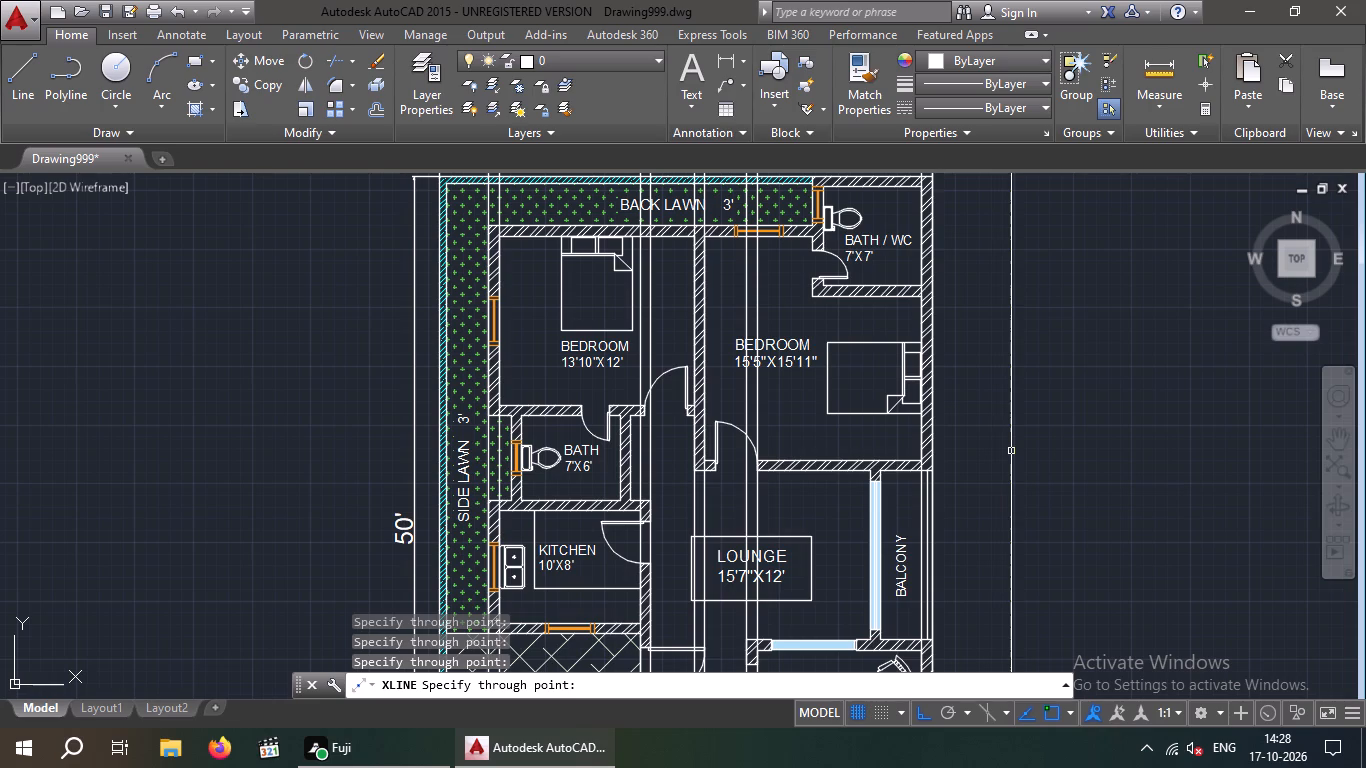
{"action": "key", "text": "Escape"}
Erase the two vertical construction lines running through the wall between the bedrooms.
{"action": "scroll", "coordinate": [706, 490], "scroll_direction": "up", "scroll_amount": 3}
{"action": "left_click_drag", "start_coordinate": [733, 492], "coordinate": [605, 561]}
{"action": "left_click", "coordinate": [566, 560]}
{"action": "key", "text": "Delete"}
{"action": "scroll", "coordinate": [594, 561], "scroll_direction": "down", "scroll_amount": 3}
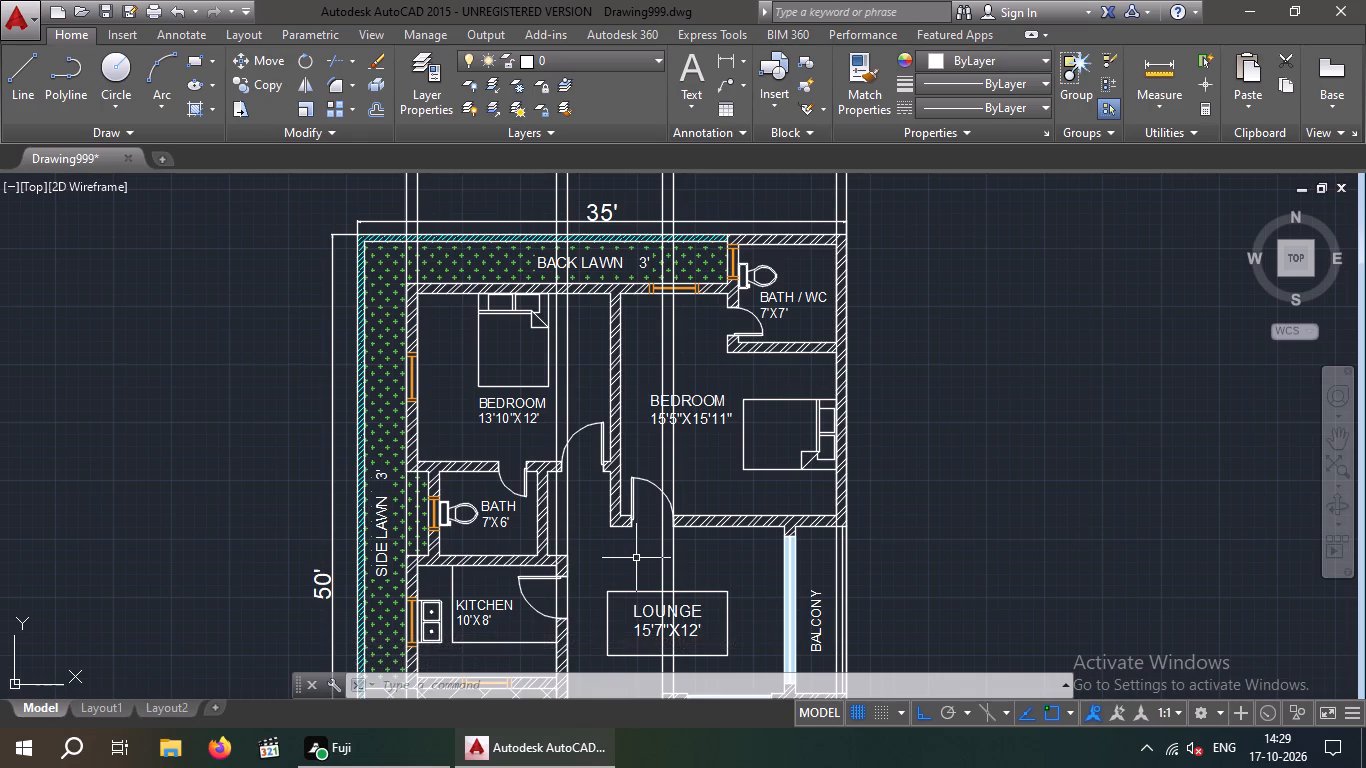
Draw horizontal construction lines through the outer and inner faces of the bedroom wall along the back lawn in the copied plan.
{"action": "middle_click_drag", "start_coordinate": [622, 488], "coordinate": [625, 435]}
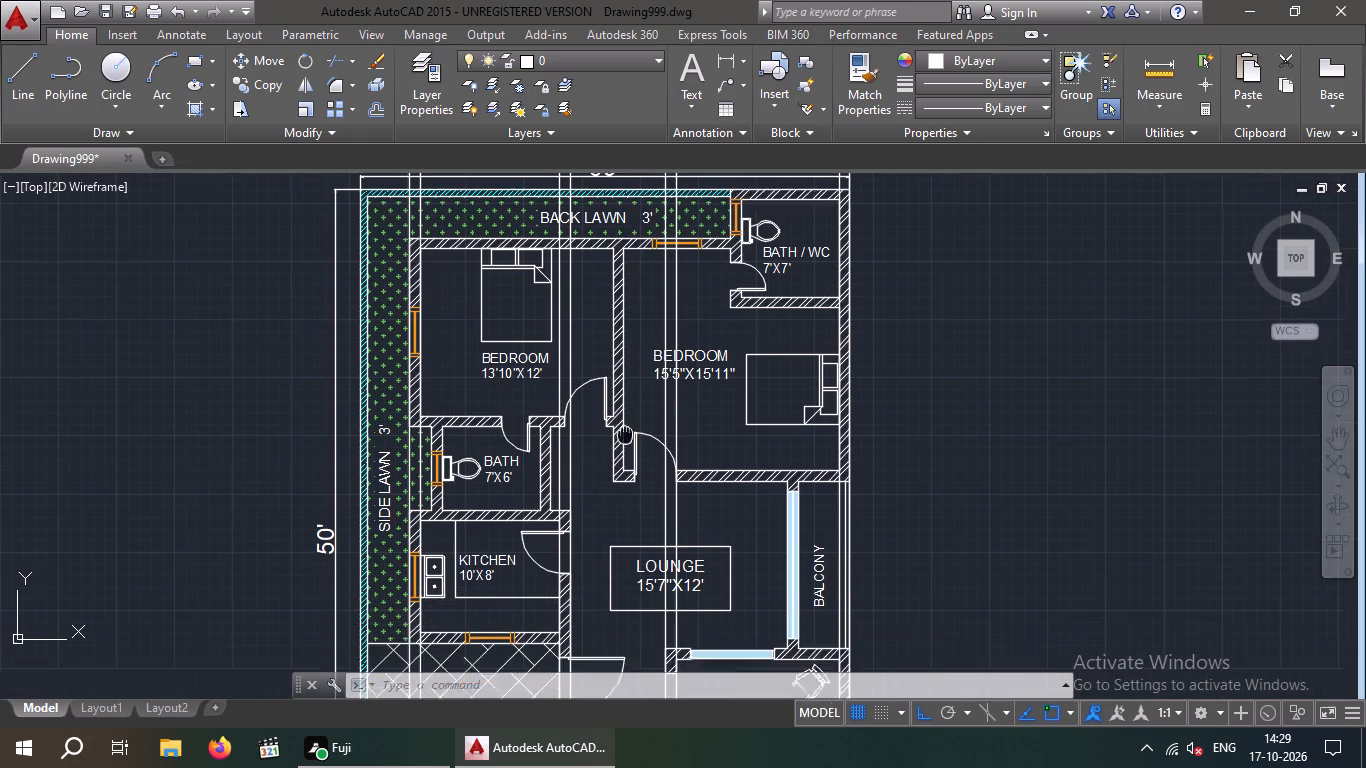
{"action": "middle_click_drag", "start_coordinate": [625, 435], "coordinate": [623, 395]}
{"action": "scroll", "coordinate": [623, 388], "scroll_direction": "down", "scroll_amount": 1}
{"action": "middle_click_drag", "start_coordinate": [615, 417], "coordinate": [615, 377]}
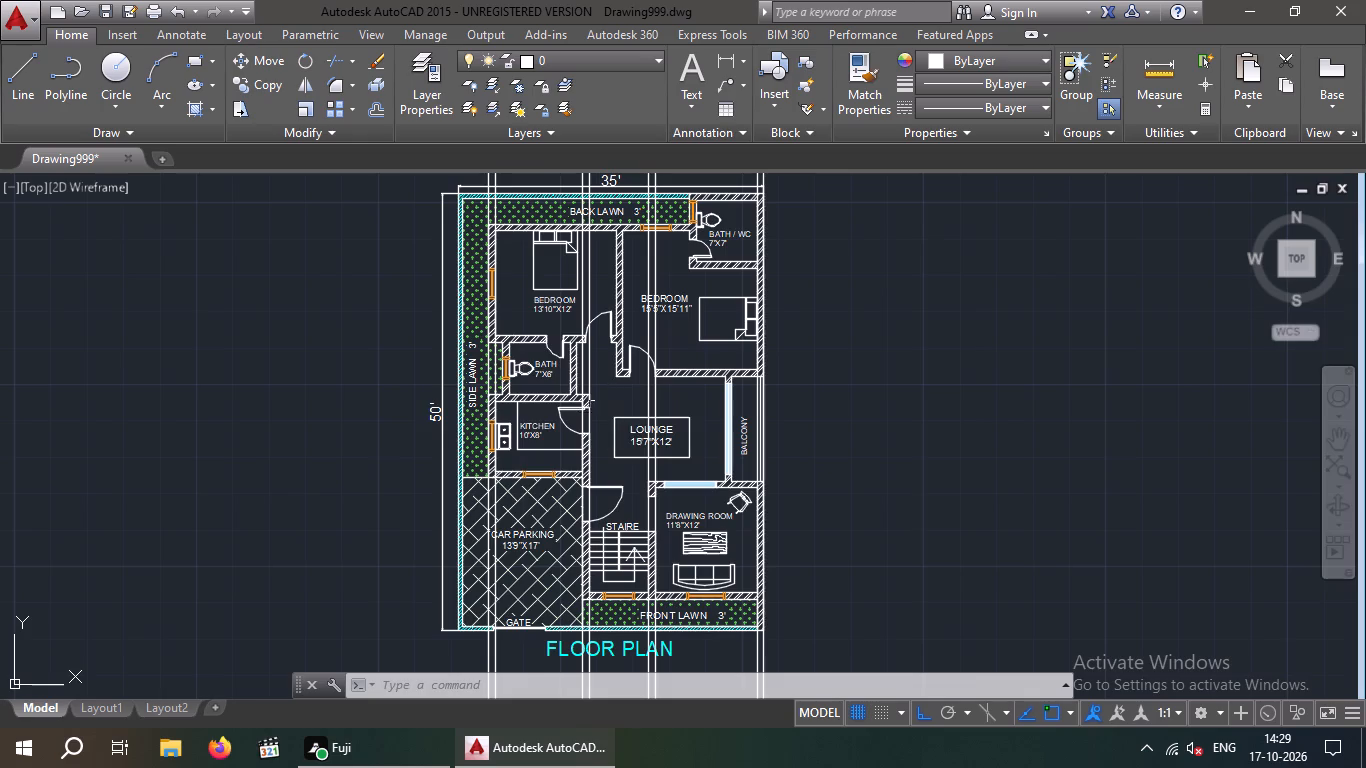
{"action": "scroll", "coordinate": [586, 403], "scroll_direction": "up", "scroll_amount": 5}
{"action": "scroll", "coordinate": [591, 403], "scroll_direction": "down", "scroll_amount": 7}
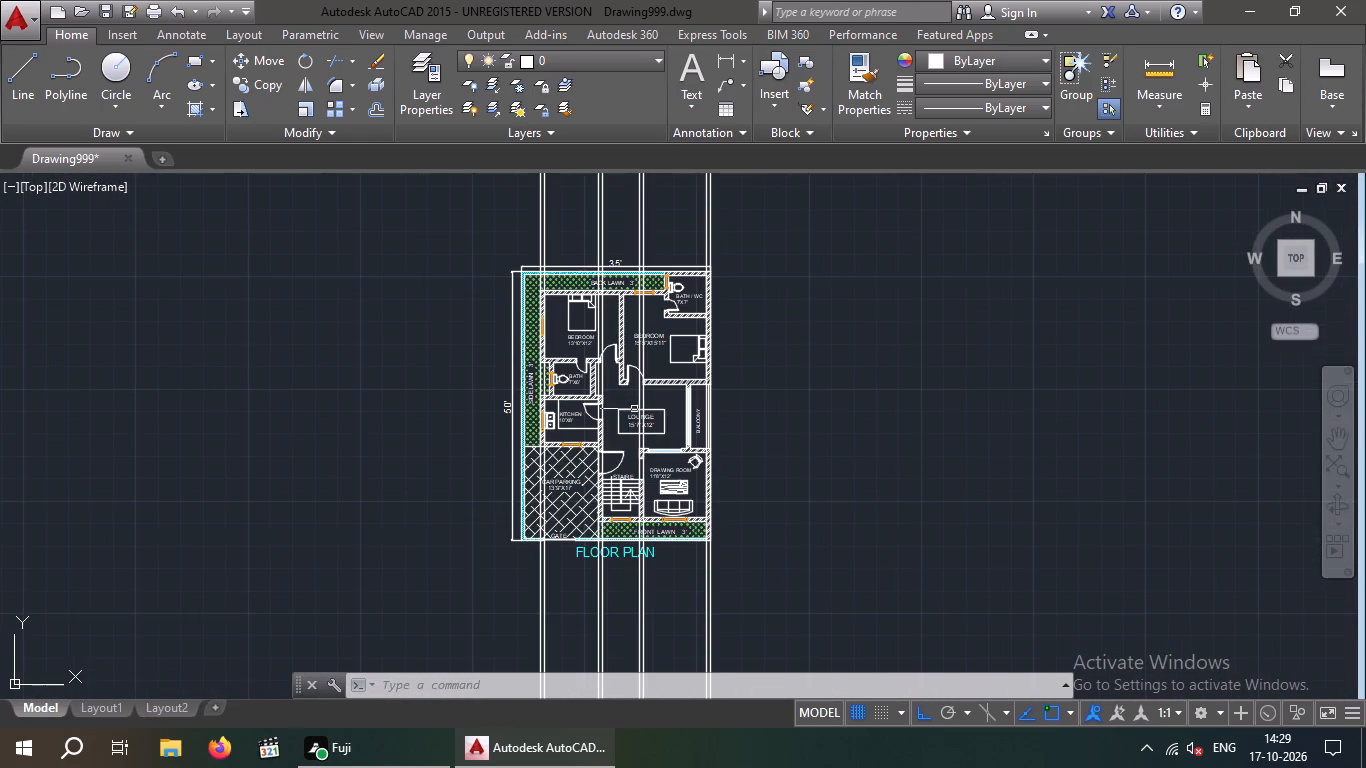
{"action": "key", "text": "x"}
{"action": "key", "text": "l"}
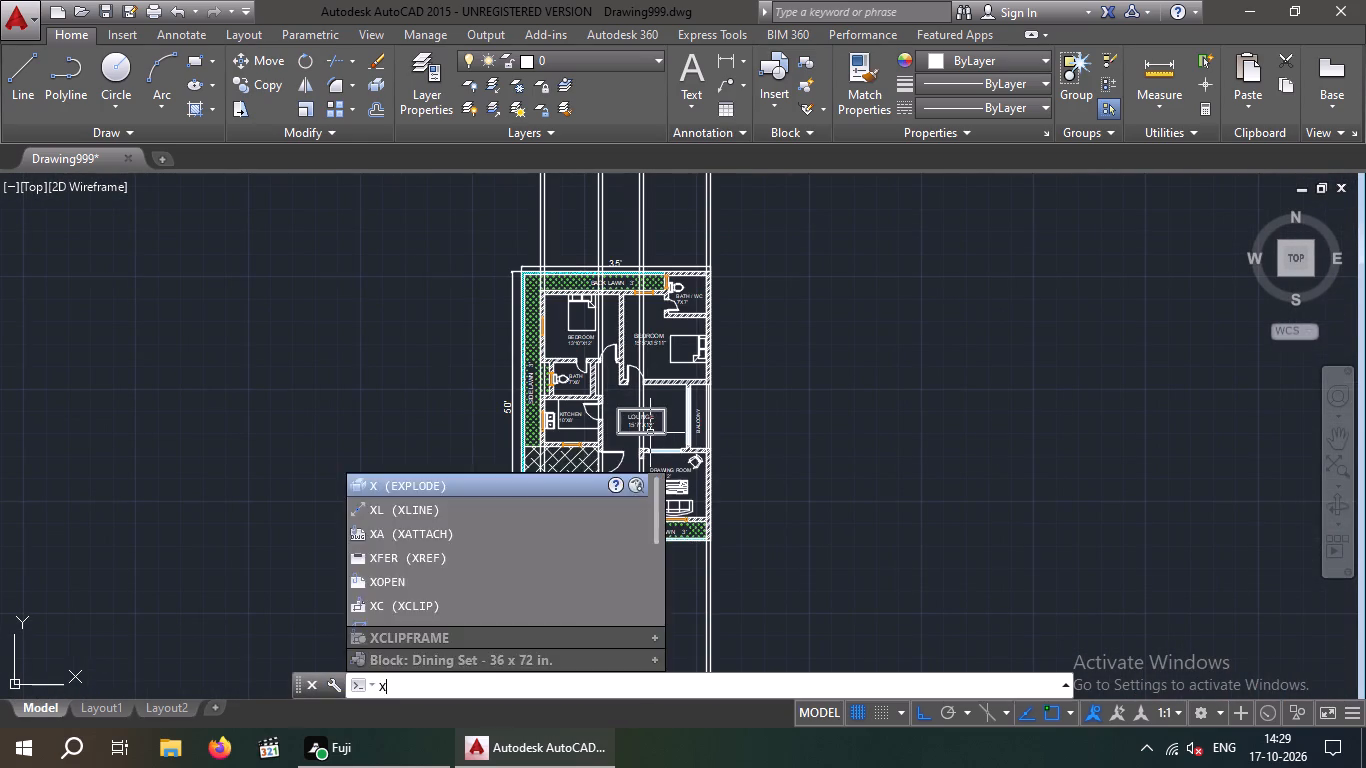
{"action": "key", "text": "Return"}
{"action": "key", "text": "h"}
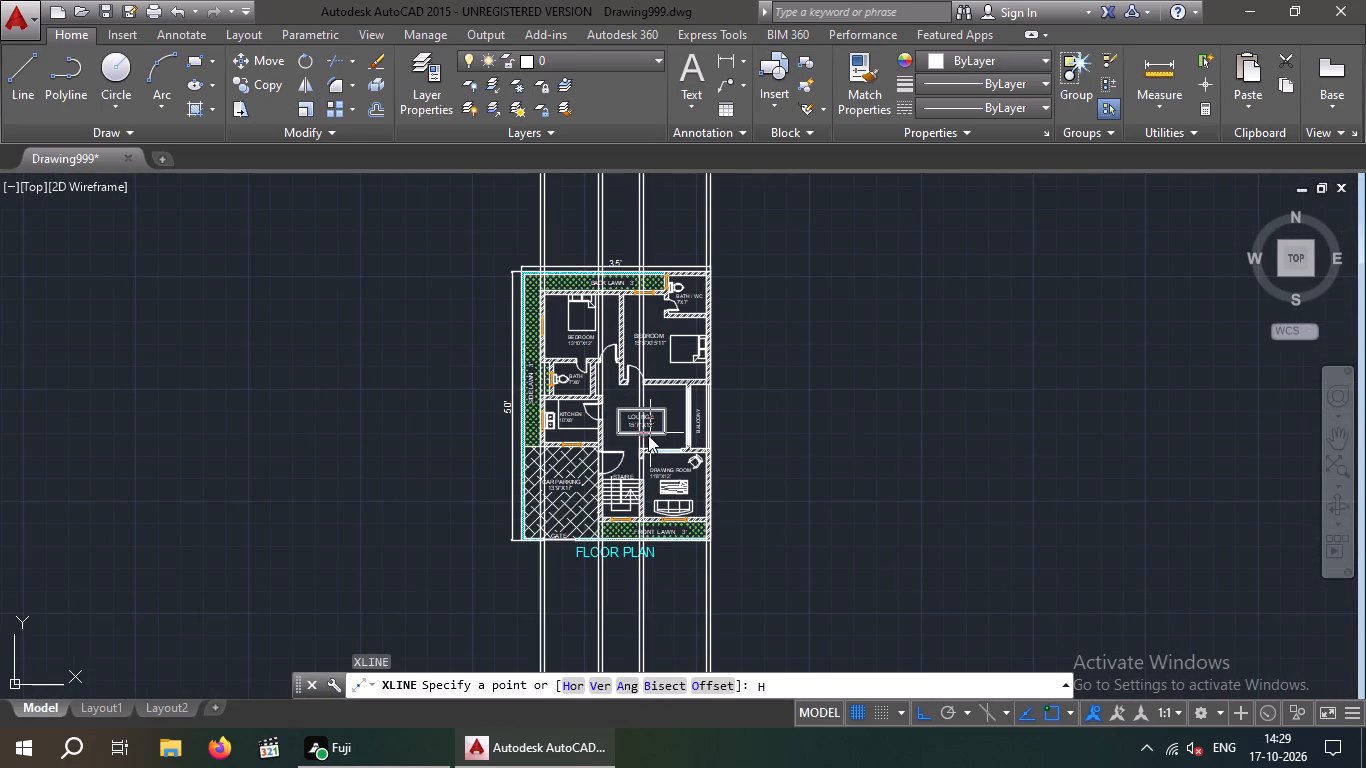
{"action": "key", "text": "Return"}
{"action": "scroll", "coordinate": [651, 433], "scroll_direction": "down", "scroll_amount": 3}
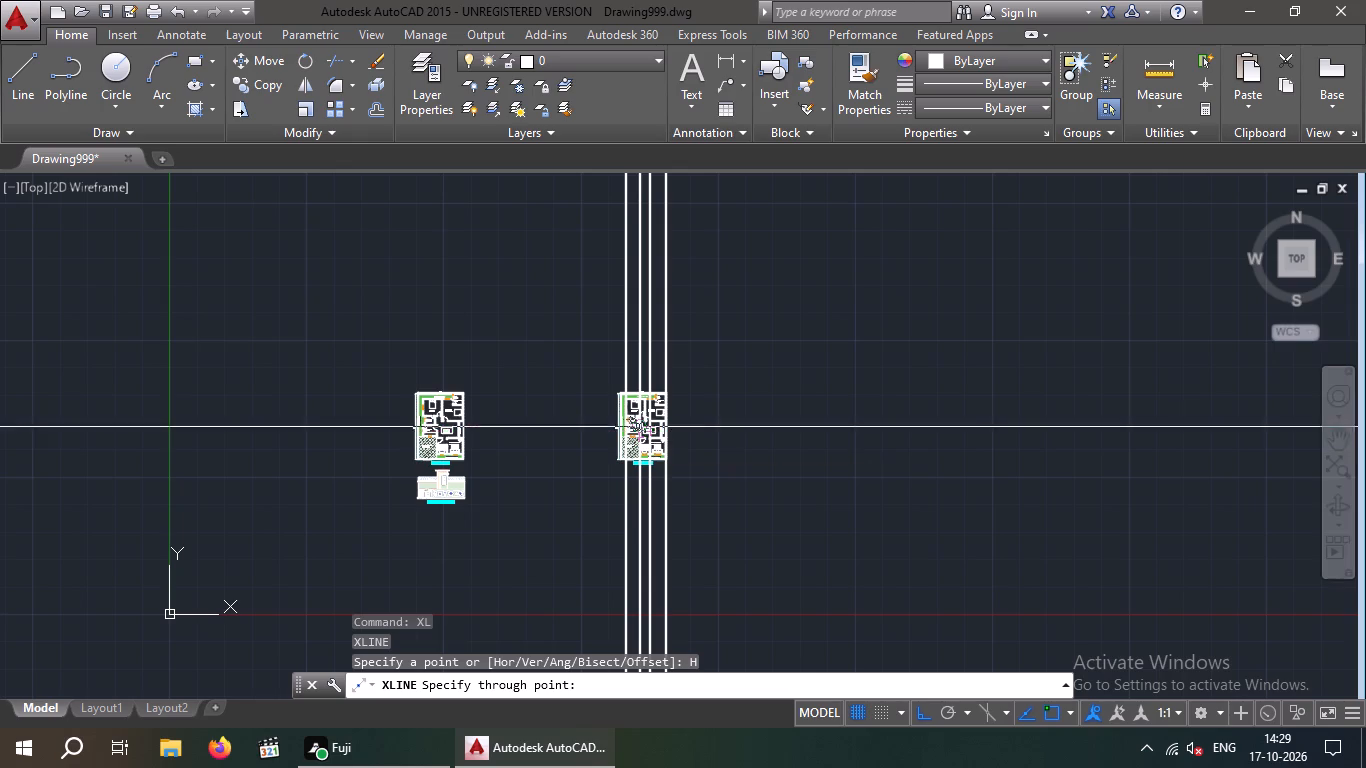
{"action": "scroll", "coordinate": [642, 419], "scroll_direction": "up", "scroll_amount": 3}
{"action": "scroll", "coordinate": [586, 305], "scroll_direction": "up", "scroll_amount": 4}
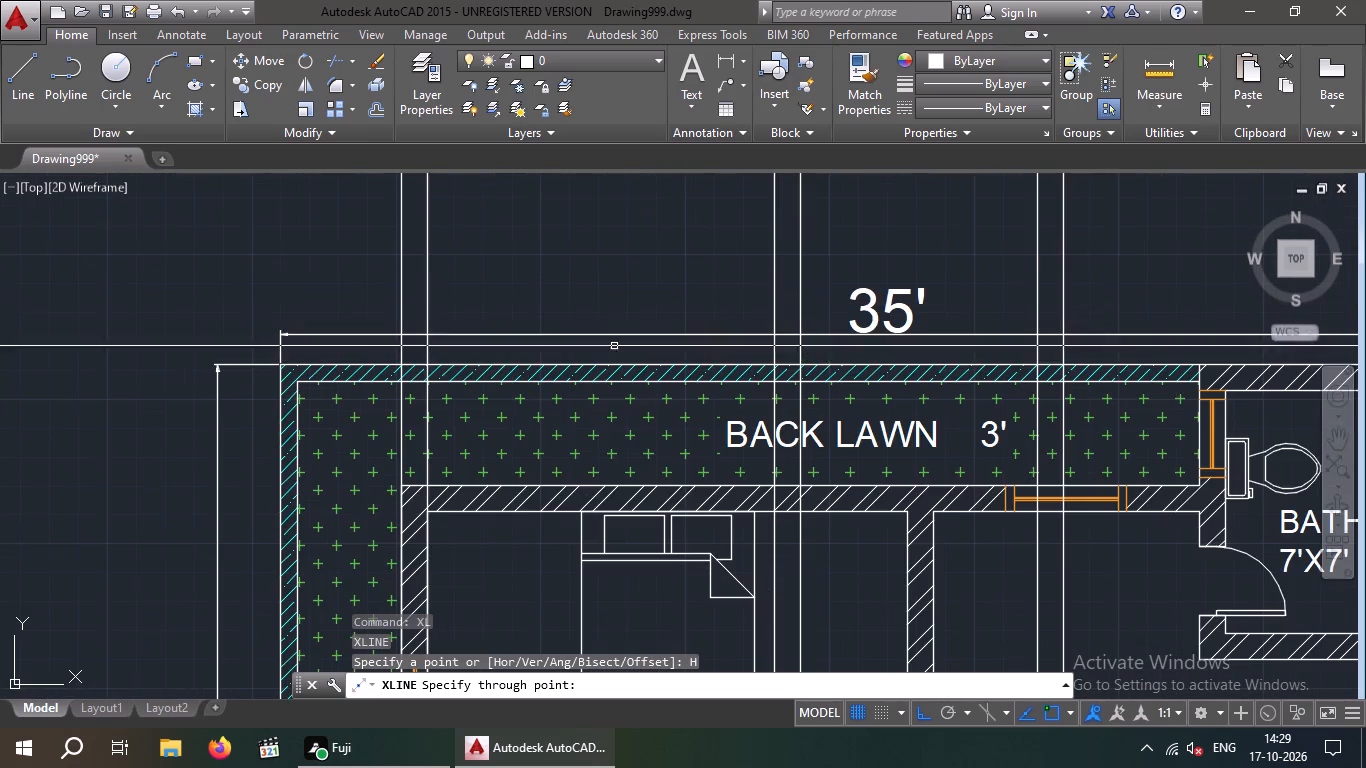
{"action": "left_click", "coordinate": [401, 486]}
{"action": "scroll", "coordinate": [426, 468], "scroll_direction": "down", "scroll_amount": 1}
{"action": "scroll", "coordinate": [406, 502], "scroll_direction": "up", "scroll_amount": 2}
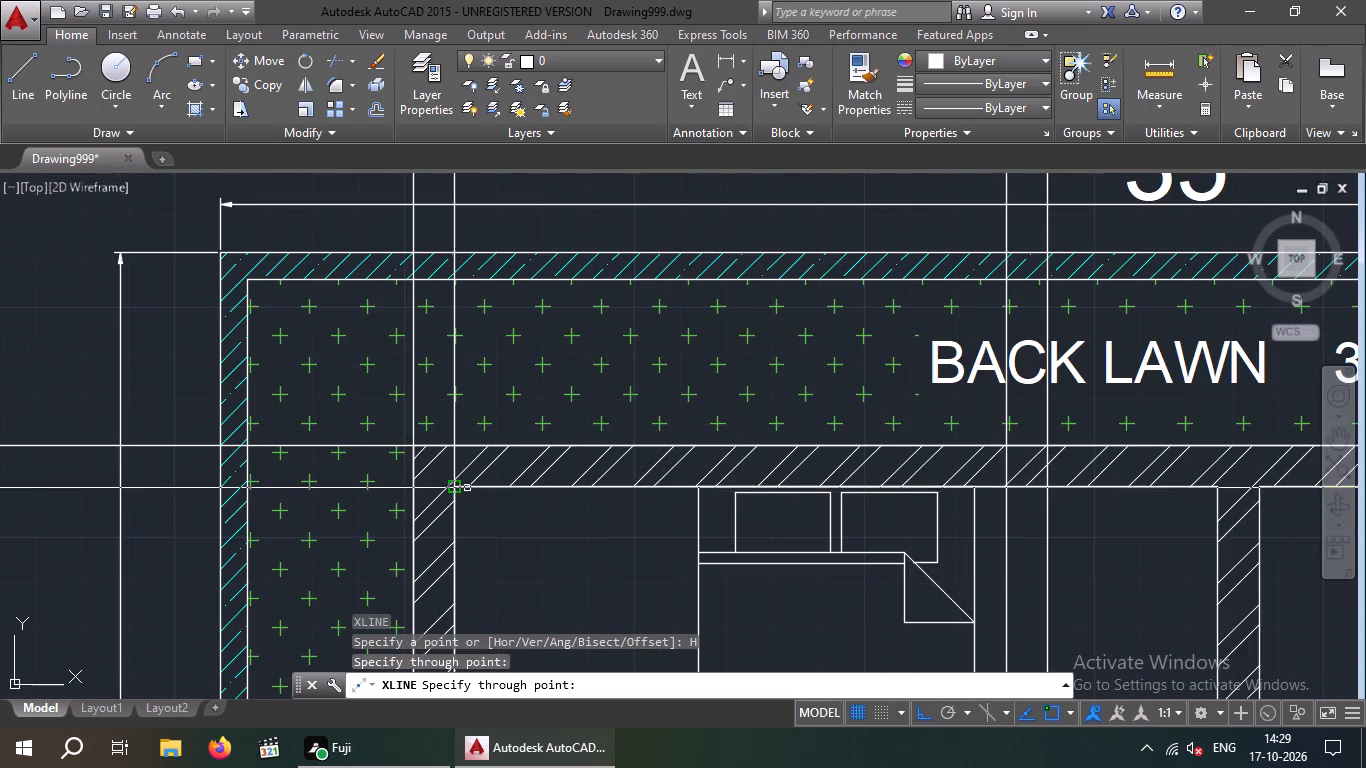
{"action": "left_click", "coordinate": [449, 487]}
Look over the copied plan's remaining walls for further horizontal projection points, and end the construction line command.
{"action": "scroll", "coordinate": [459, 470], "scroll_direction": "down", "scroll_amount": 2}
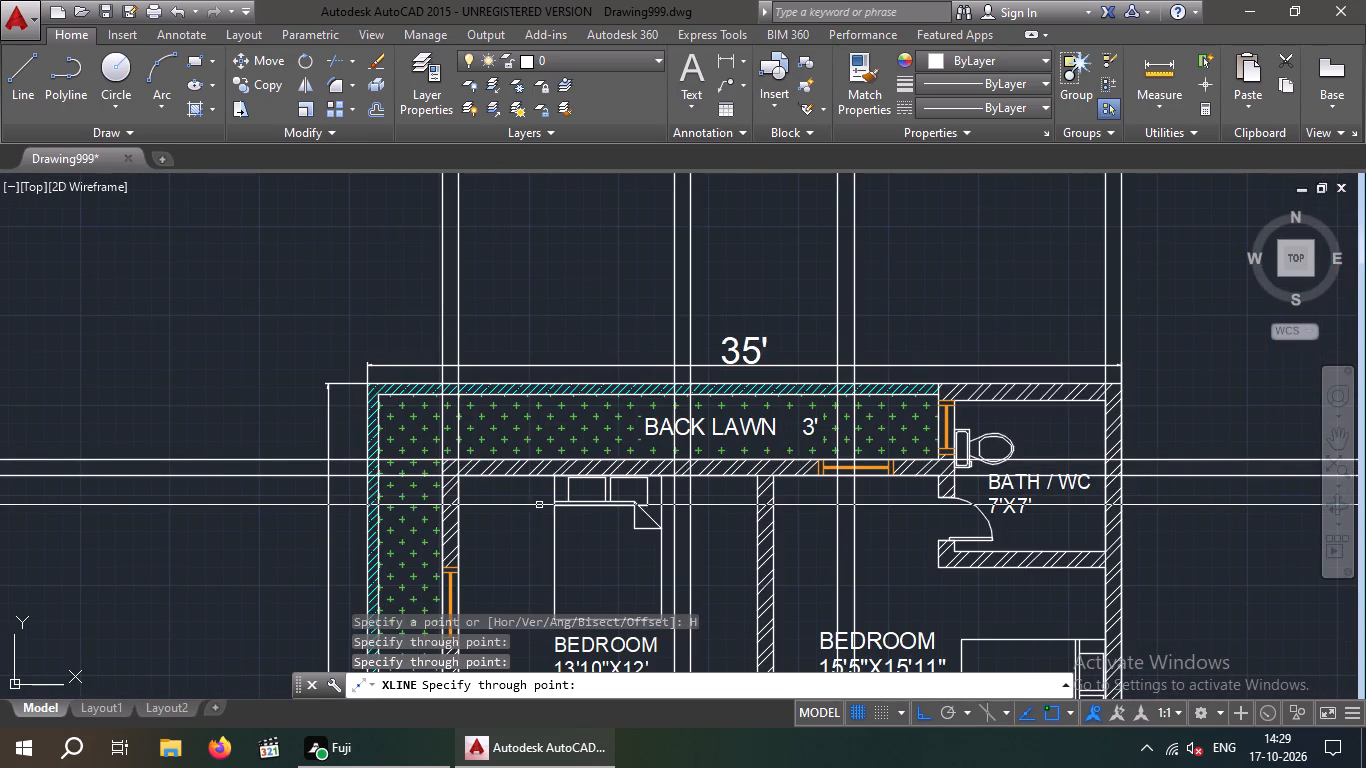
{"action": "middle_click_drag", "start_coordinate": [521, 505], "coordinate": [547, 343]}
{"action": "scroll", "coordinate": [546, 349], "scroll_direction": "down", "scroll_amount": 2}
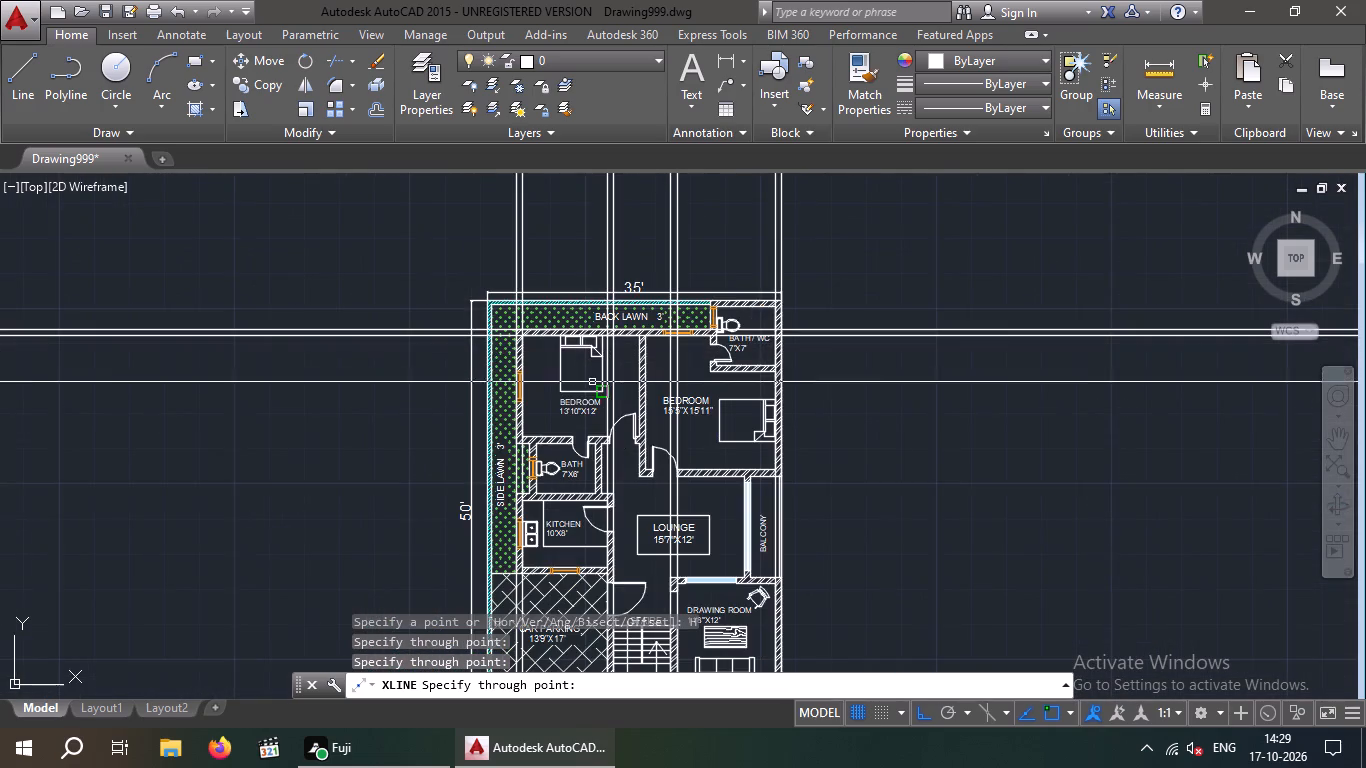
{"action": "scroll", "coordinate": [592, 382], "scroll_direction": "down", "scroll_amount": 2}
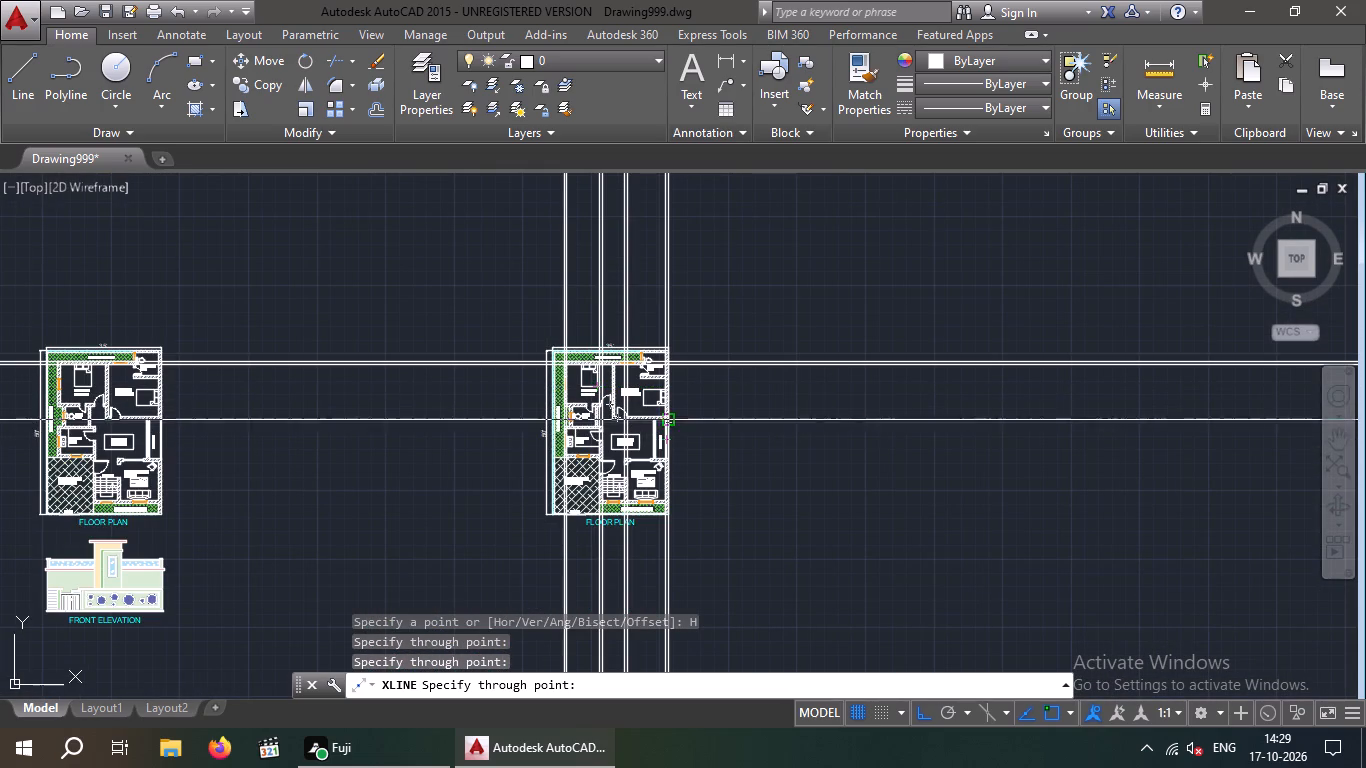
{"action": "scroll", "coordinate": [660, 392], "scroll_direction": "up", "scroll_amount": 4}
{"action": "scroll", "coordinate": [678, 381], "scroll_direction": "down", "scroll_amount": 2}
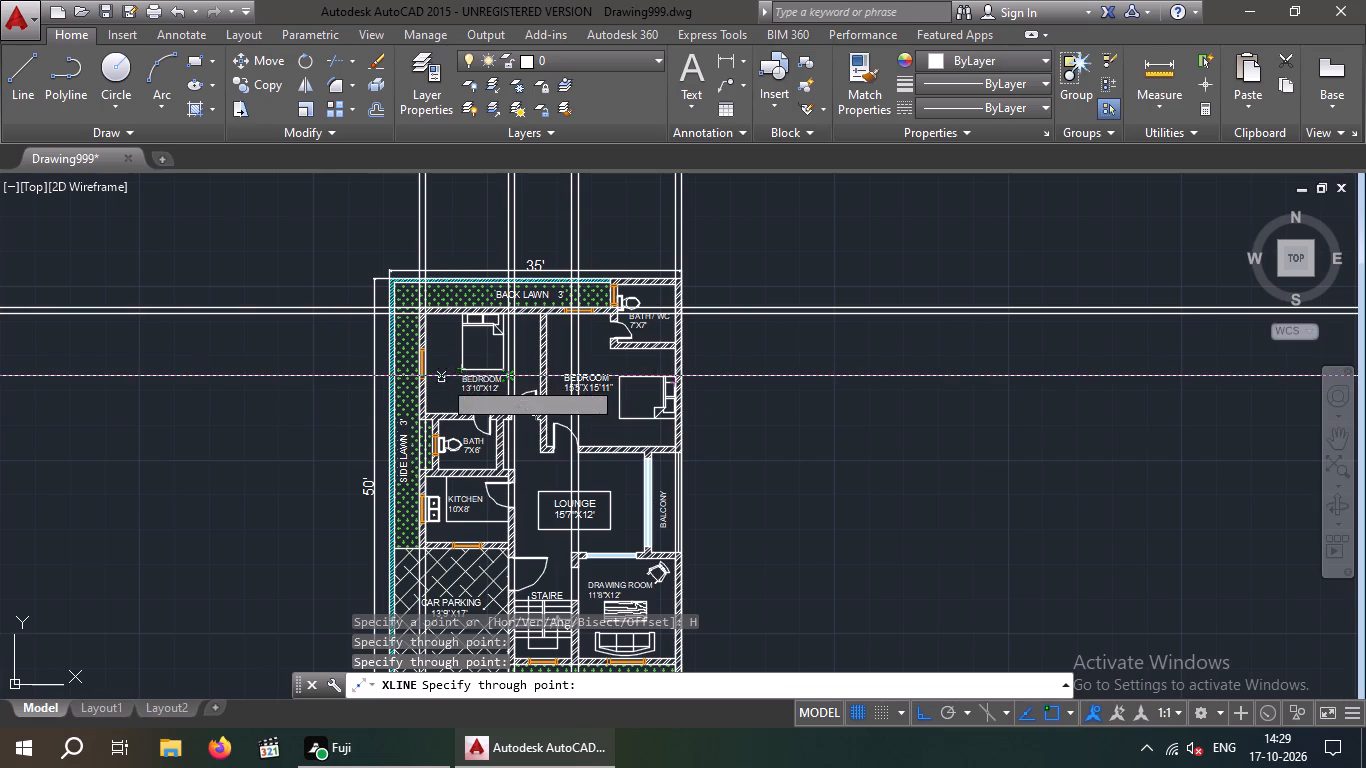
{"action": "scroll", "coordinate": [429, 384], "scroll_direction": "up", "scroll_amount": 2}
{"action": "scroll", "coordinate": [431, 383], "scroll_direction": "down", "scroll_amount": 1}
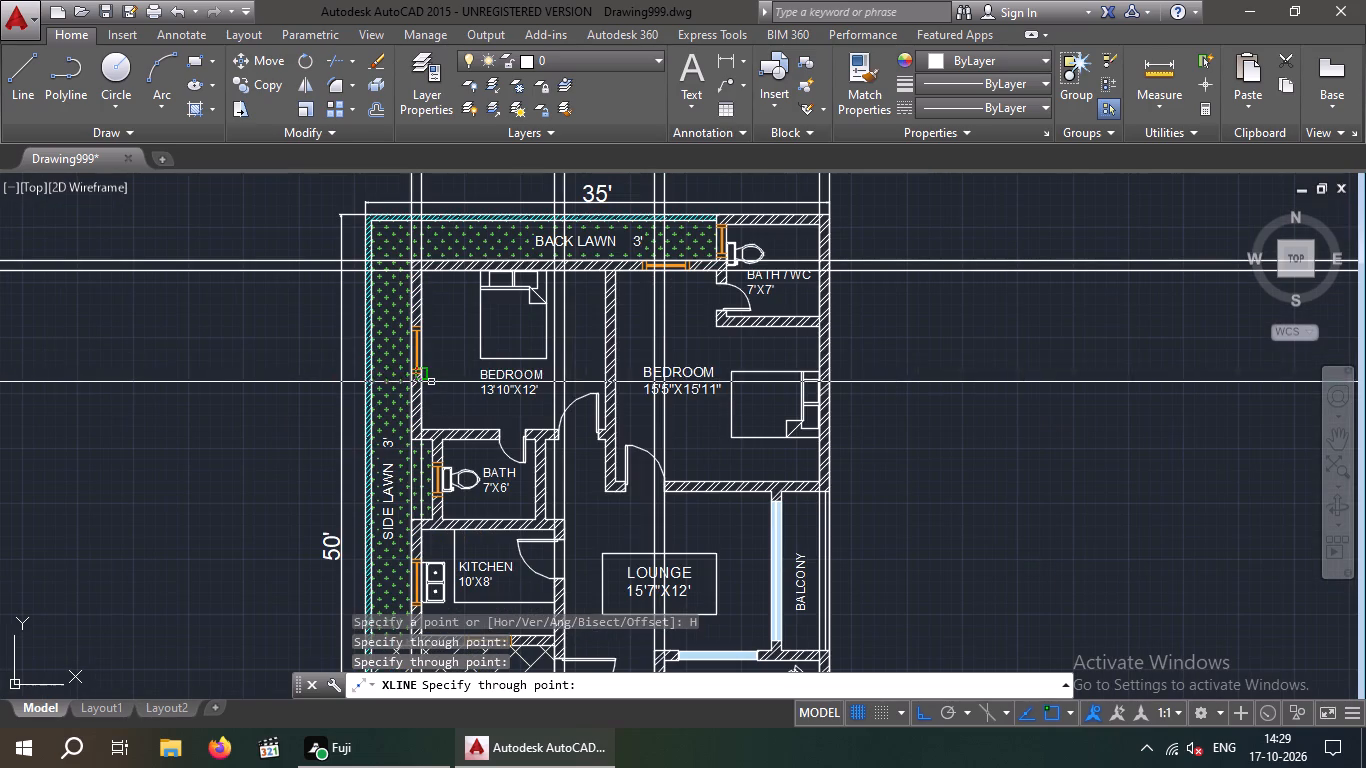
{"action": "middle_click_drag", "start_coordinate": [422, 381], "coordinate": [345, 385]}
{"action": "middle_click", "coordinate": [343, 385]}
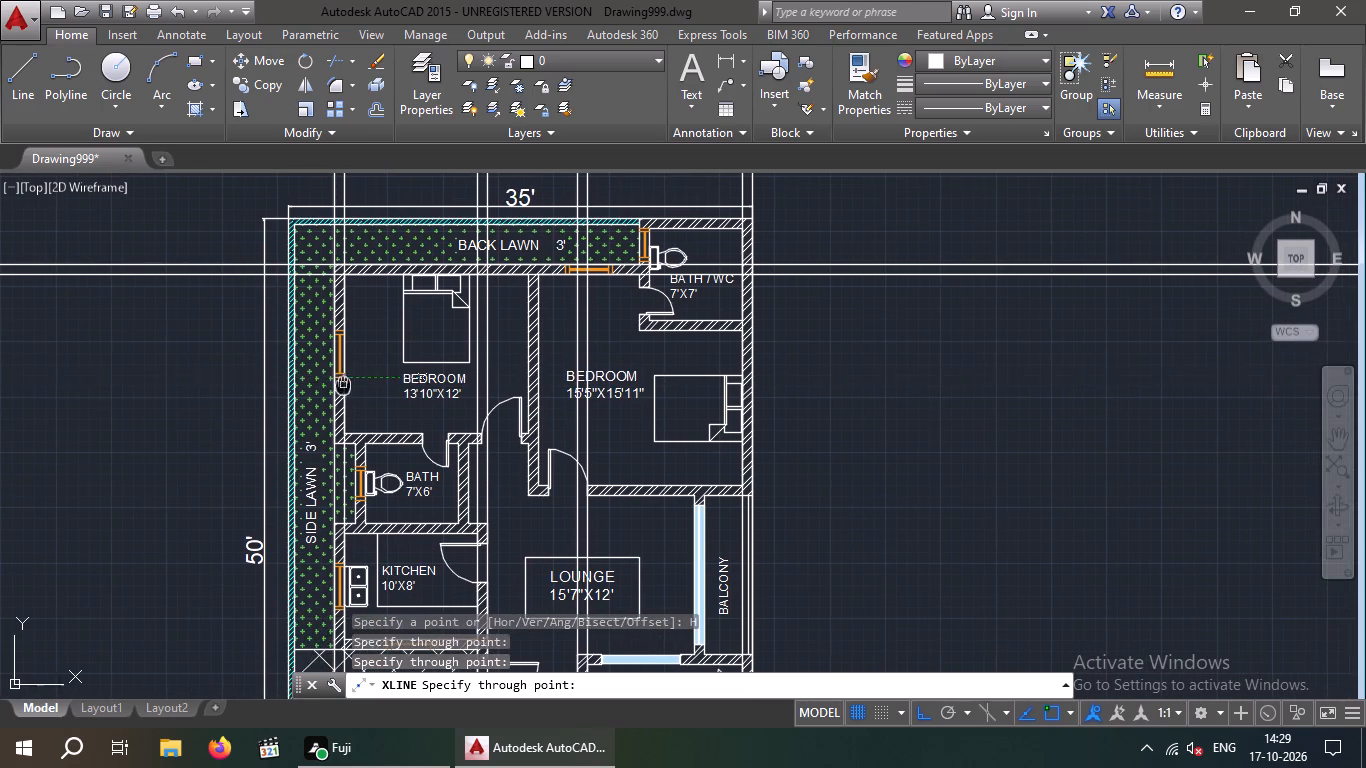
{"action": "scroll", "coordinate": [365, 364], "scroll_direction": "down", "scroll_amount": 1}
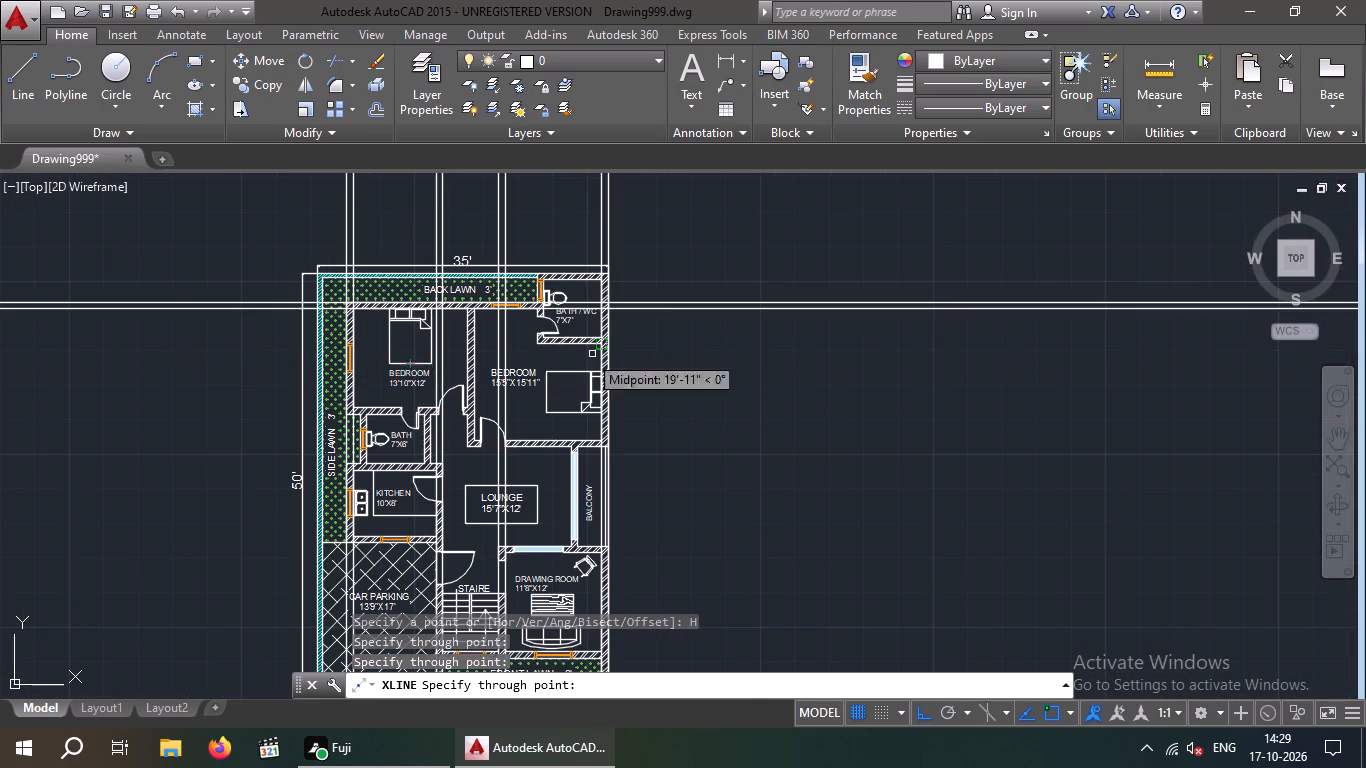
{"action": "key", "text": "Escape"}
{"action": "key", "text": "Escape"}
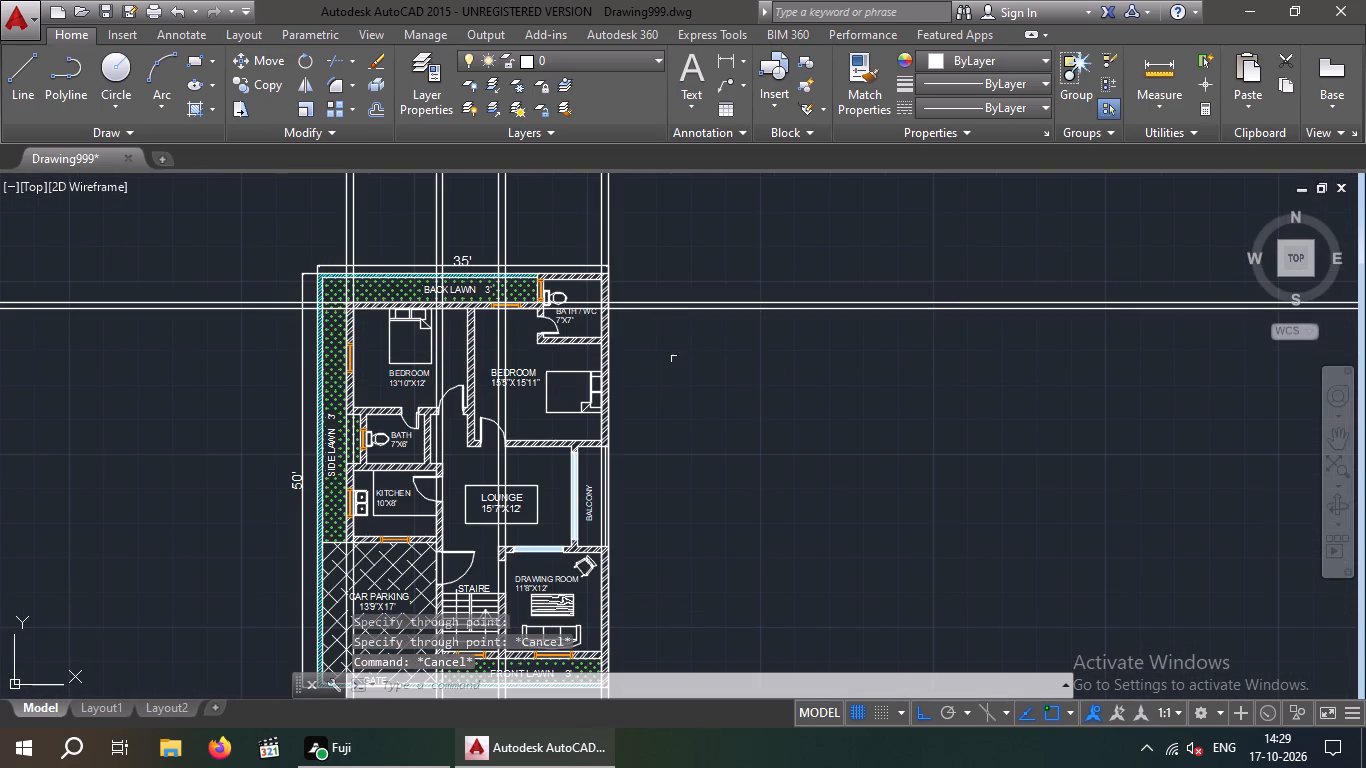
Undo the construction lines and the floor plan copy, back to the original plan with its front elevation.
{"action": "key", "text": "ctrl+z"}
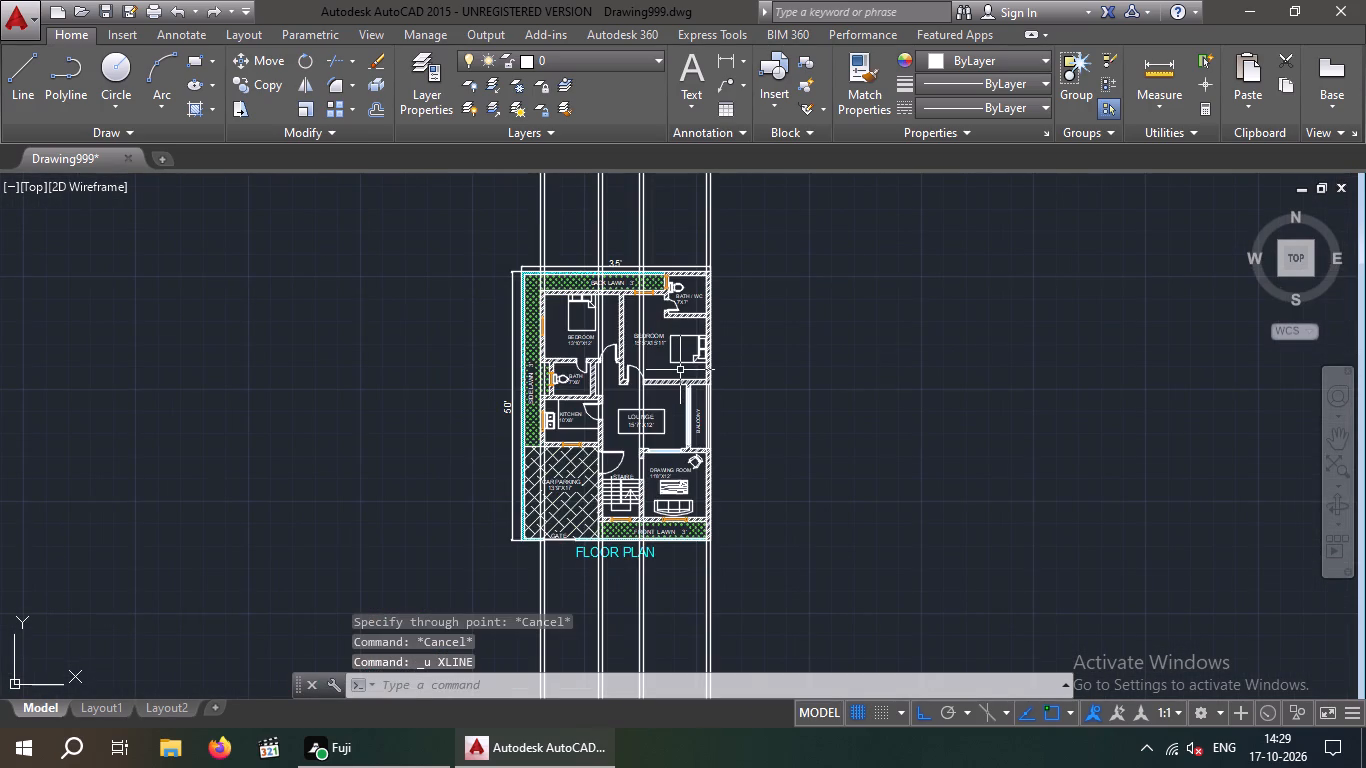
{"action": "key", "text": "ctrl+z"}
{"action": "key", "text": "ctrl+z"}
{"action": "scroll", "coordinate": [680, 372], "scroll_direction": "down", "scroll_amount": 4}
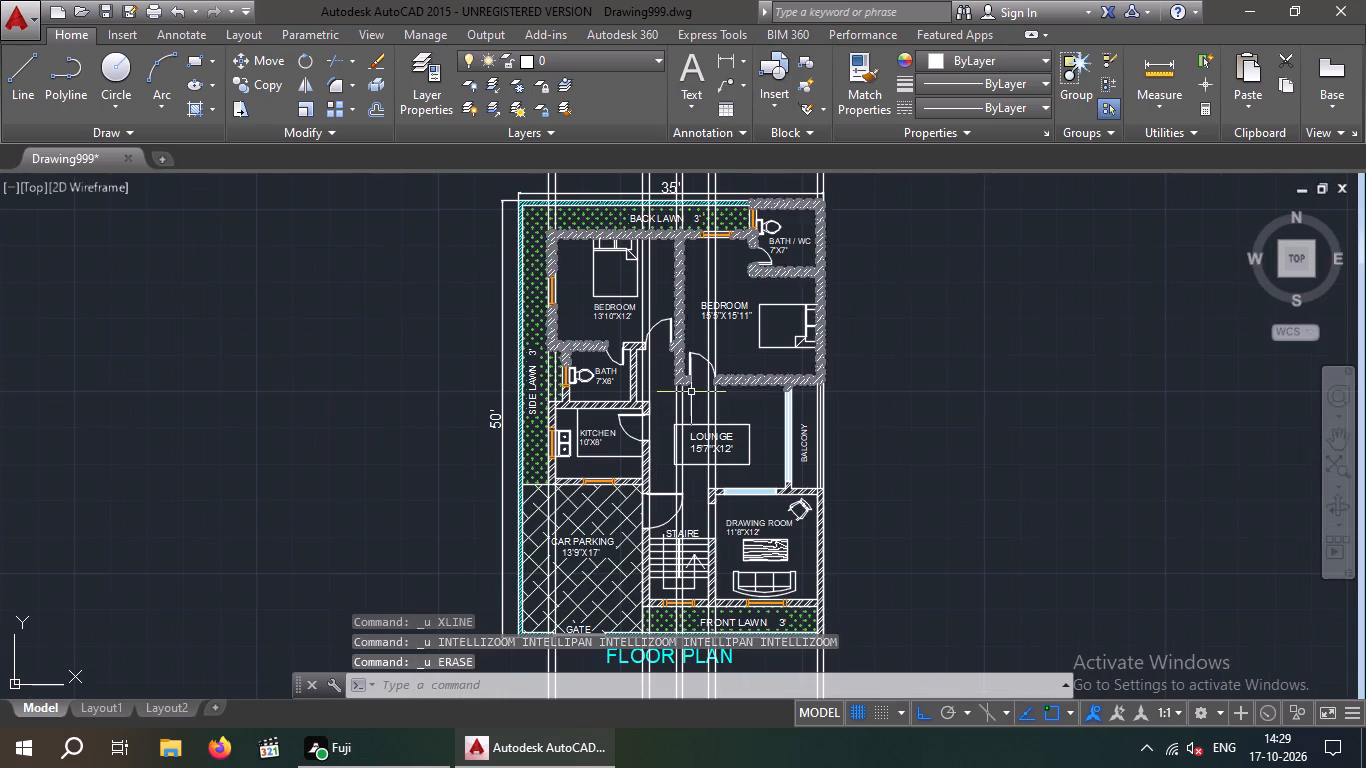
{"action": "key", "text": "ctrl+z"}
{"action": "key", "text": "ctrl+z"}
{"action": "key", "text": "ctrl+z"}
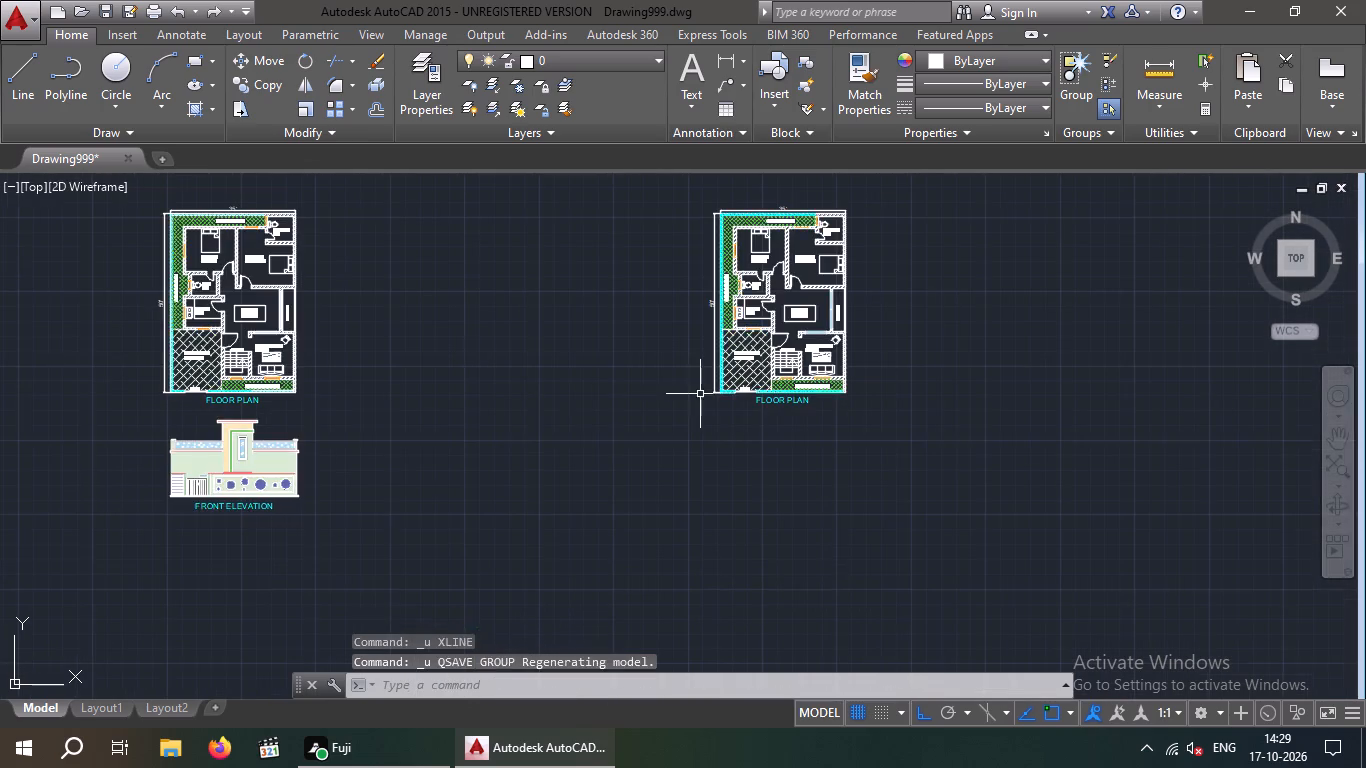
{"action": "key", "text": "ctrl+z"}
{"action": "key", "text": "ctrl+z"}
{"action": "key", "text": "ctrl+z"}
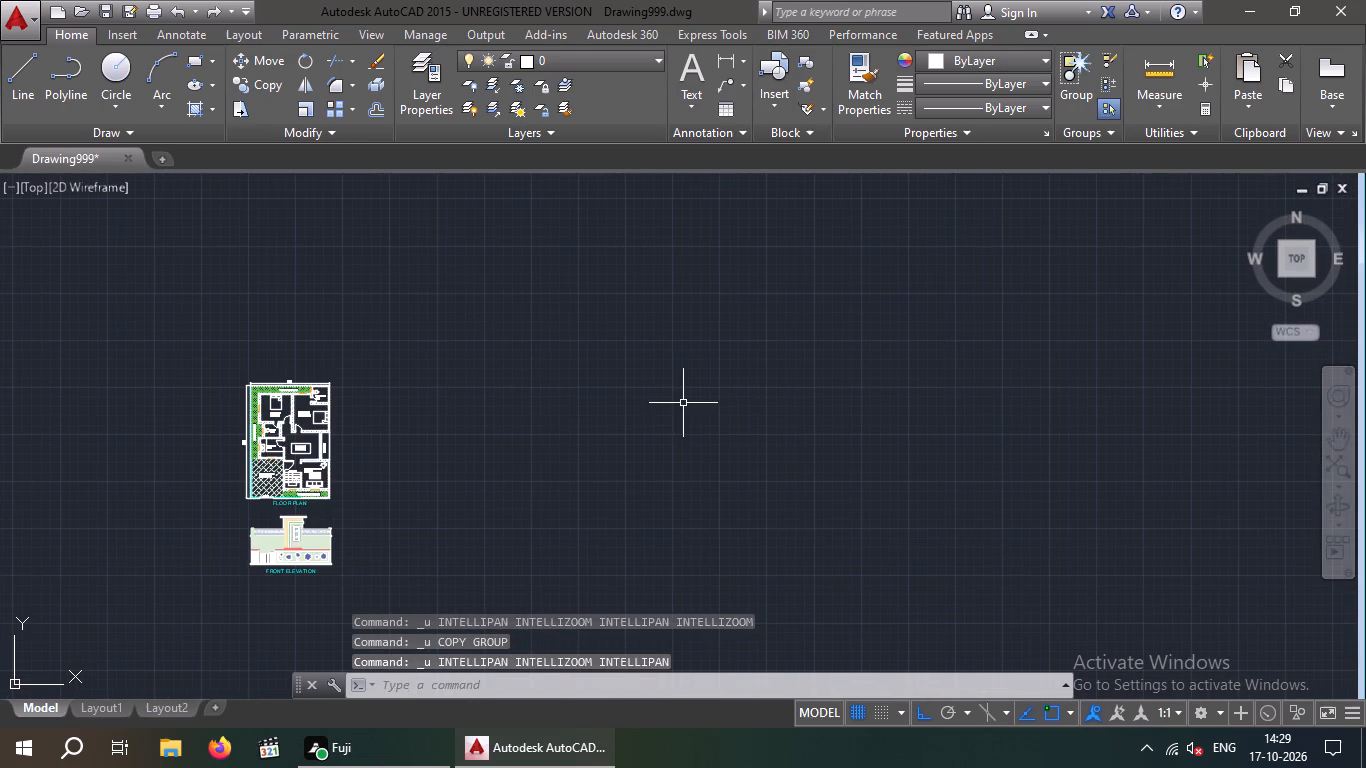
Move the 35' overall width dimension slightly further out from the back lawn boundary wall of the original floor plan.
{"action": "middle_click_drag", "start_coordinate": [423, 473], "coordinate": [585, 473]}
{"action": "scroll", "coordinate": [453, 457], "scroll_direction": "up", "scroll_amount": 3}
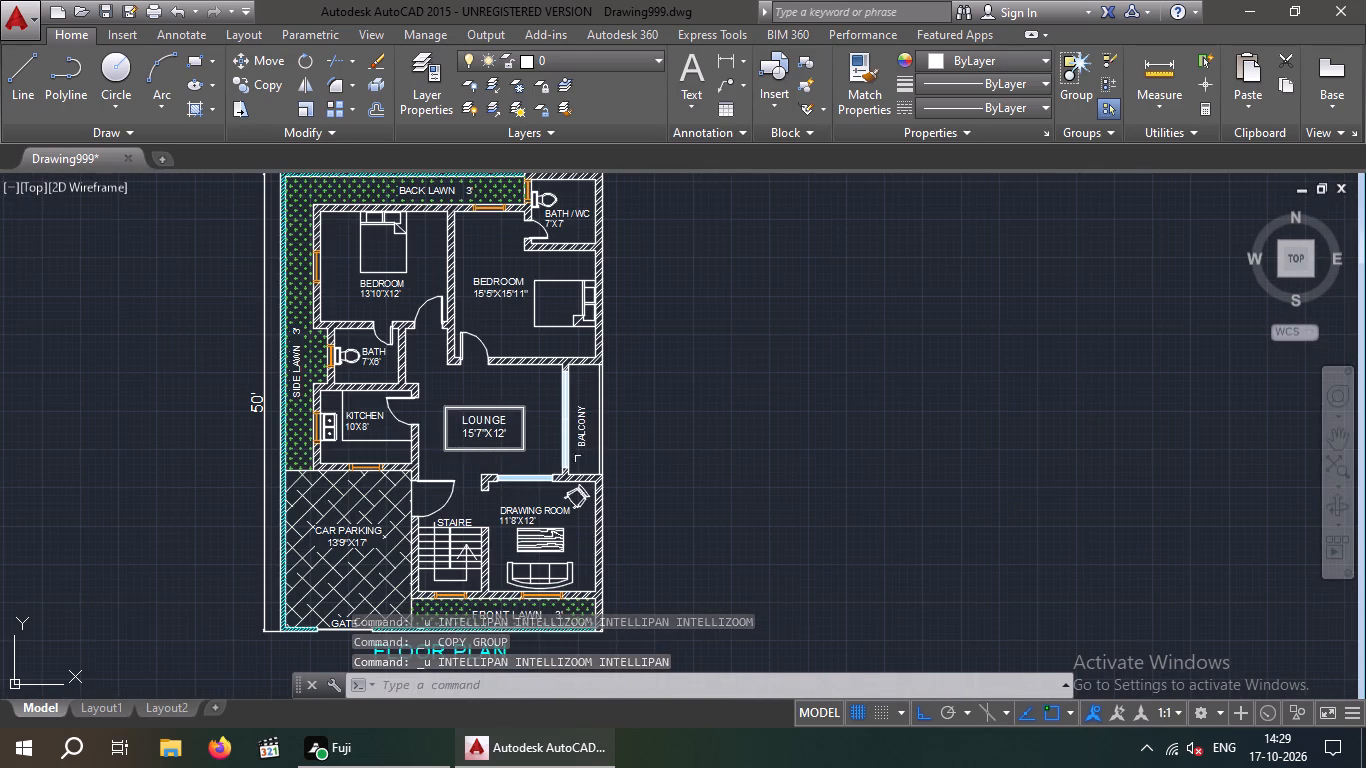
{"action": "middle_click_drag", "start_coordinate": [644, 457], "coordinate": [654, 367]}
{"action": "scroll", "coordinate": [656, 352], "scroll_direction": "down", "scroll_amount": 2}
{"action": "scroll", "coordinate": [554, 313], "scroll_direction": "up", "scroll_amount": 2}
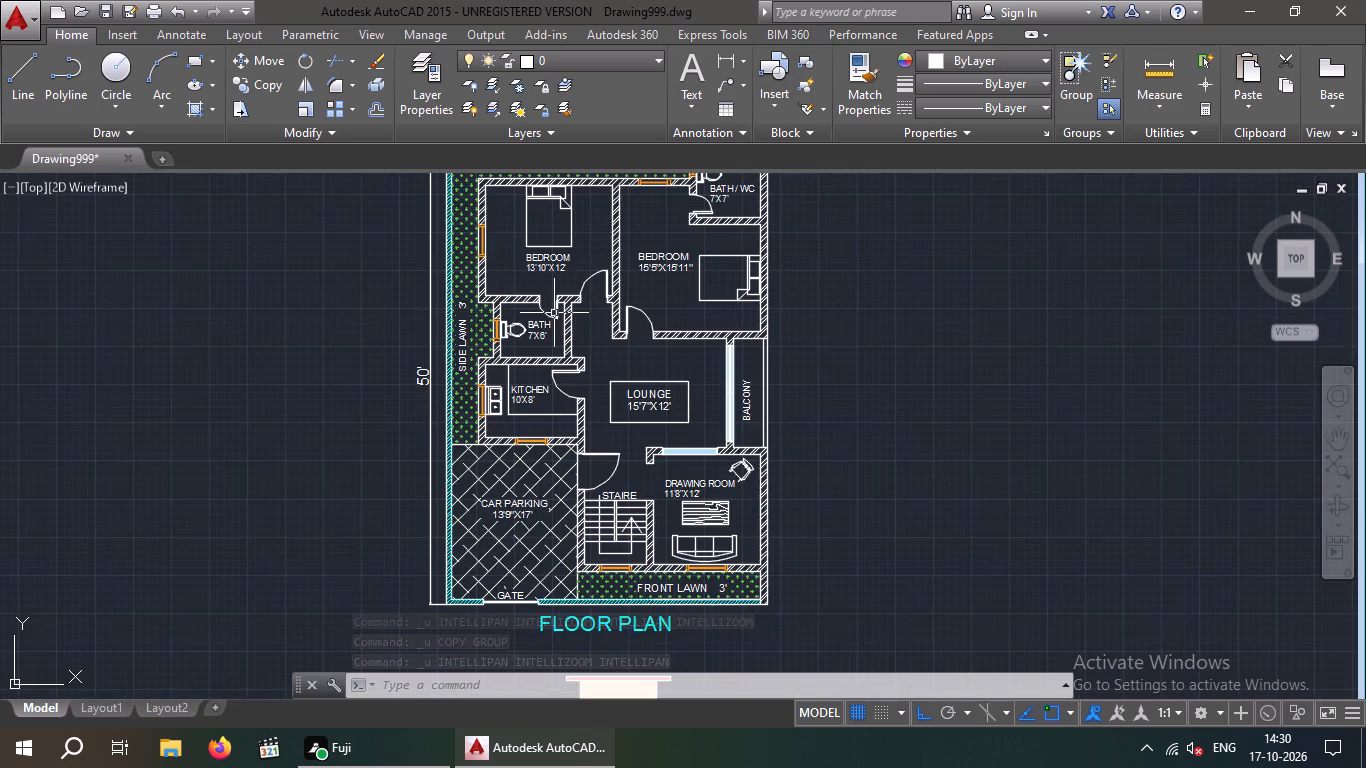
{"action": "scroll", "coordinate": [559, 313], "scroll_direction": "down", "scroll_amount": 1}
{"action": "middle_click_drag", "start_coordinate": [549, 355], "coordinate": [531, 434]}
{"action": "scroll", "coordinate": [566, 272], "scroll_direction": "up", "scroll_amount": 3}
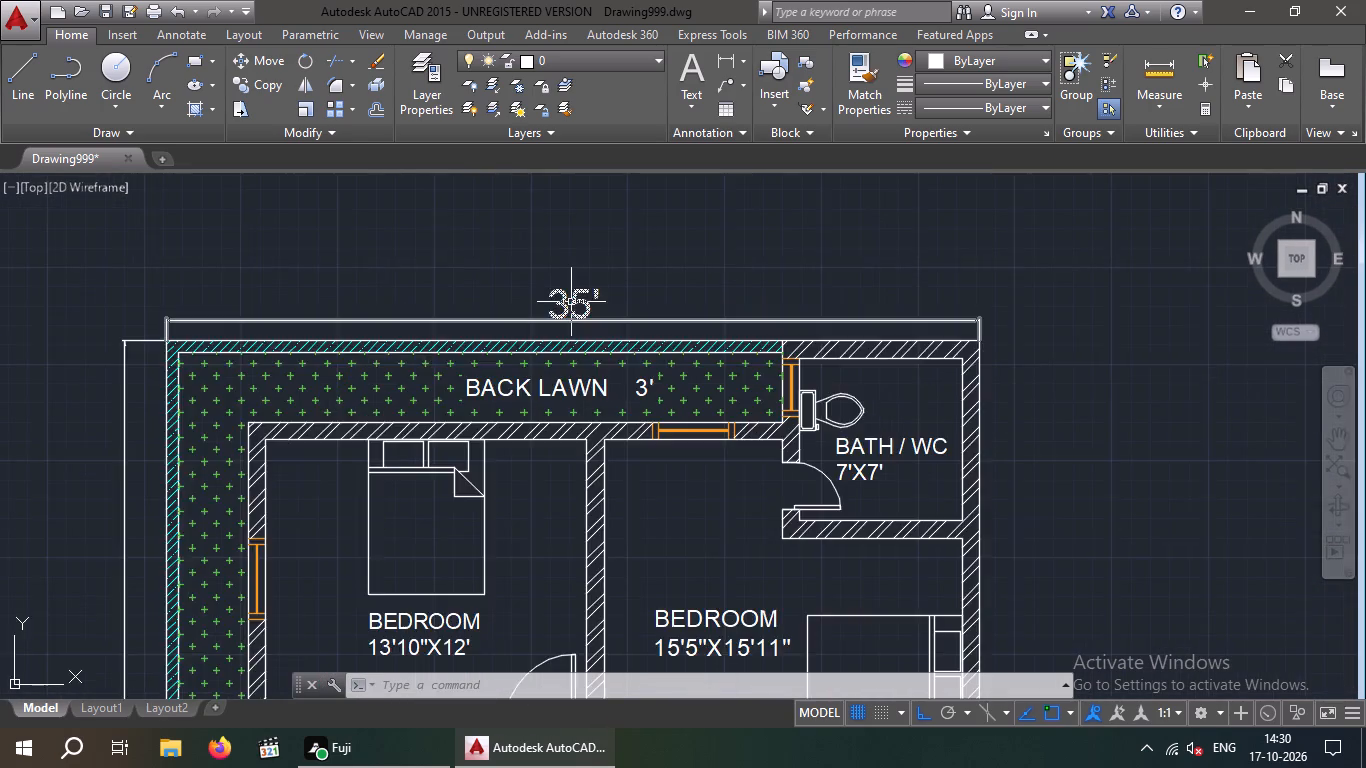
{"action": "scroll", "coordinate": [571, 302], "scroll_direction": "up", "scroll_amount": 2}
{"action": "scroll", "coordinate": [588, 305], "scroll_direction": "down", "scroll_amount": 4}
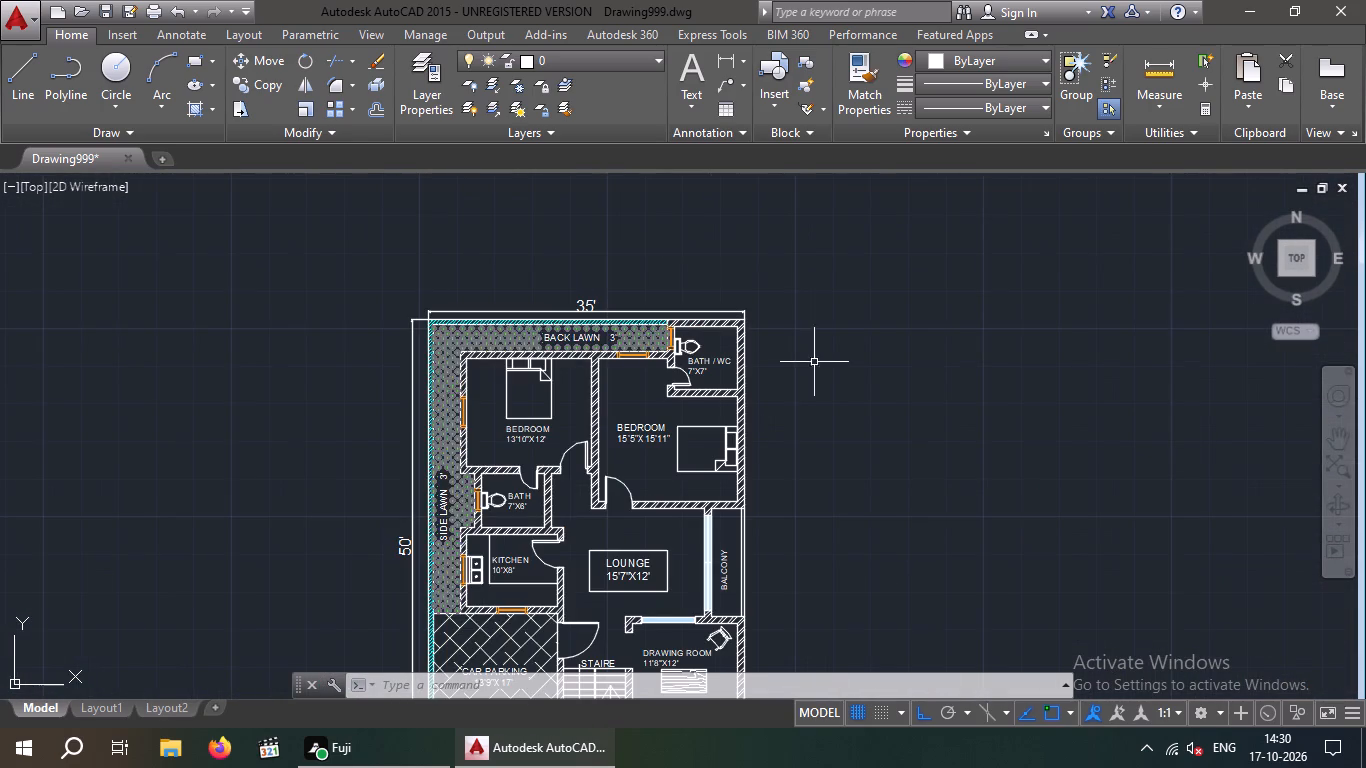
{"action": "middle_click_drag", "start_coordinate": [822, 356], "coordinate": [812, 354]}
{"action": "scroll", "coordinate": [563, 298], "scroll_direction": "up", "scroll_amount": 3}
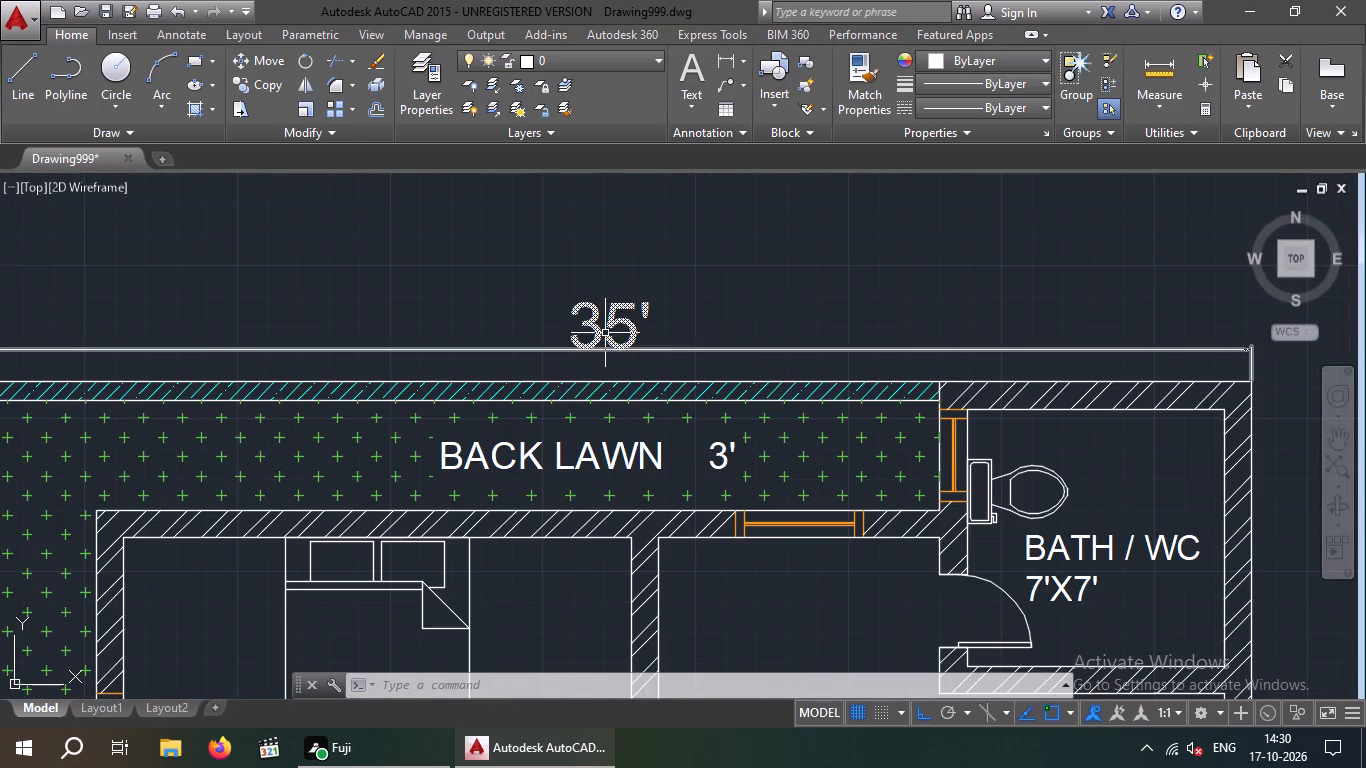
{"action": "left_click", "coordinate": [605, 333]}
{"action": "left_click", "coordinate": [611, 326]}
{"action": "left_click", "coordinate": [615, 284]}
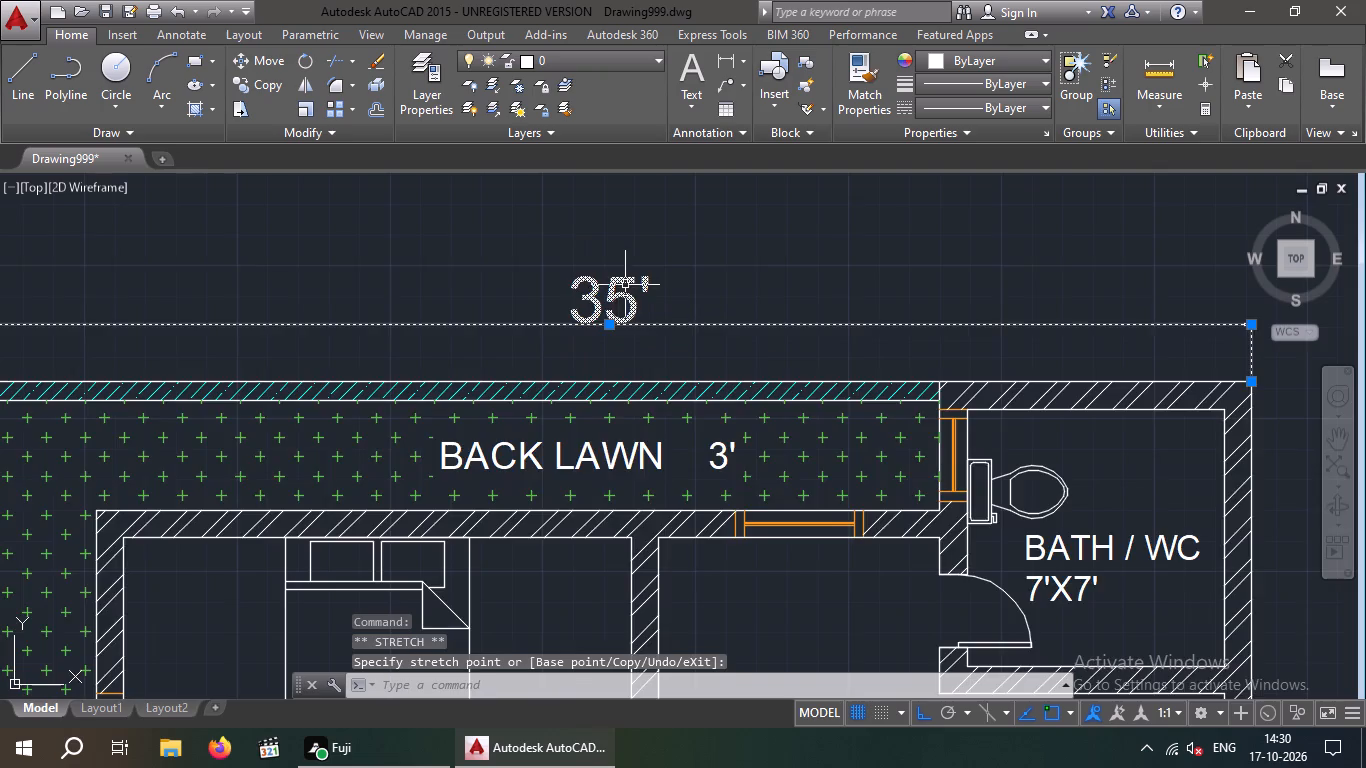
{"action": "scroll", "coordinate": [625, 285], "scroll_direction": "down", "scroll_amount": 3}
{"action": "key", "text": "Escape"}
{"action": "scroll", "coordinate": [891, 345], "scroll_direction": "down", "scroll_amount": 3}
{"action": "middle_click_drag", "start_coordinate": [917, 405], "coordinate": [717, 394]}
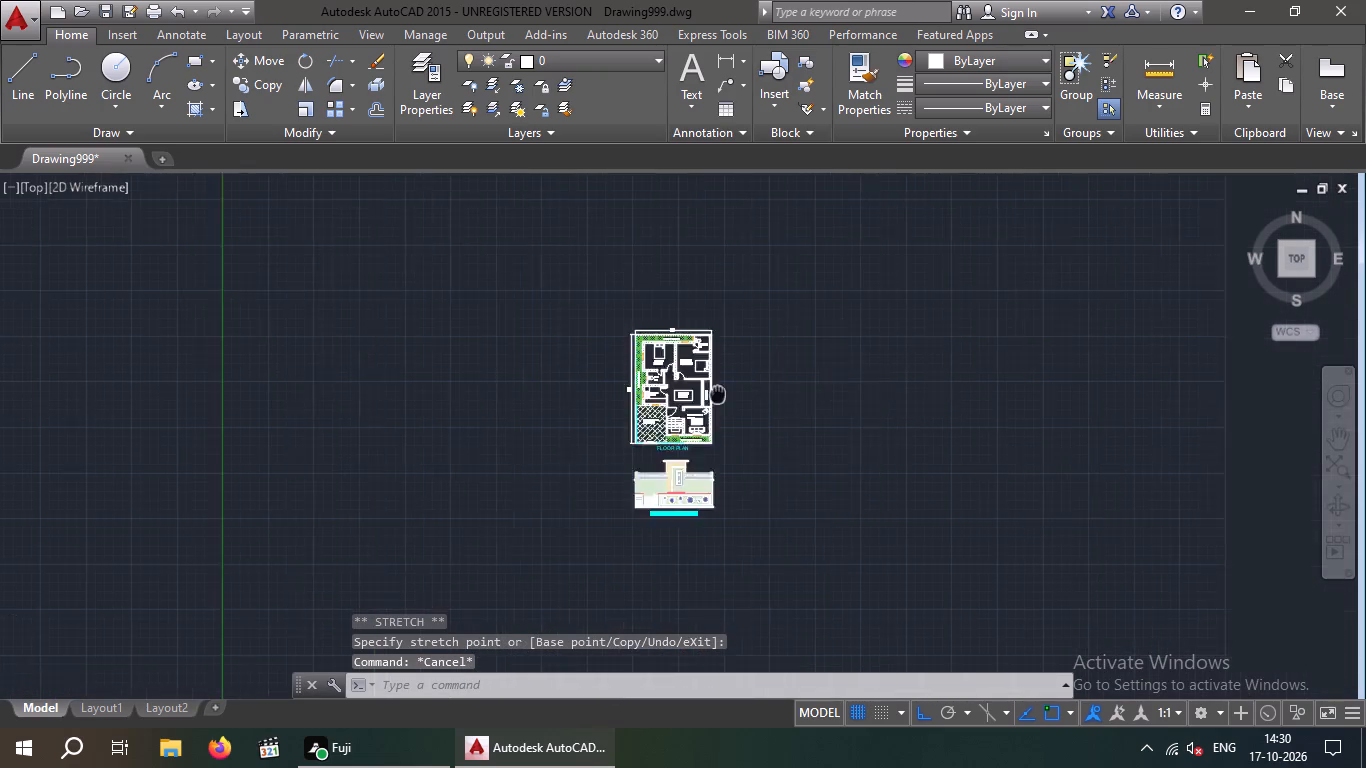
Examine the original floor plan around the balcony, lounge and drawing room, and the free space beside the plan.
{"action": "middle_click_drag", "start_coordinate": [717, 394], "coordinate": [658, 372]}
{"action": "scroll", "coordinate": [582, 387], "scroll_direction": "up", "scroll_amount": 3}
{"action": "middle_click_drag", "start_coordinate": [625, 459], "coordinate": [593, 501]}
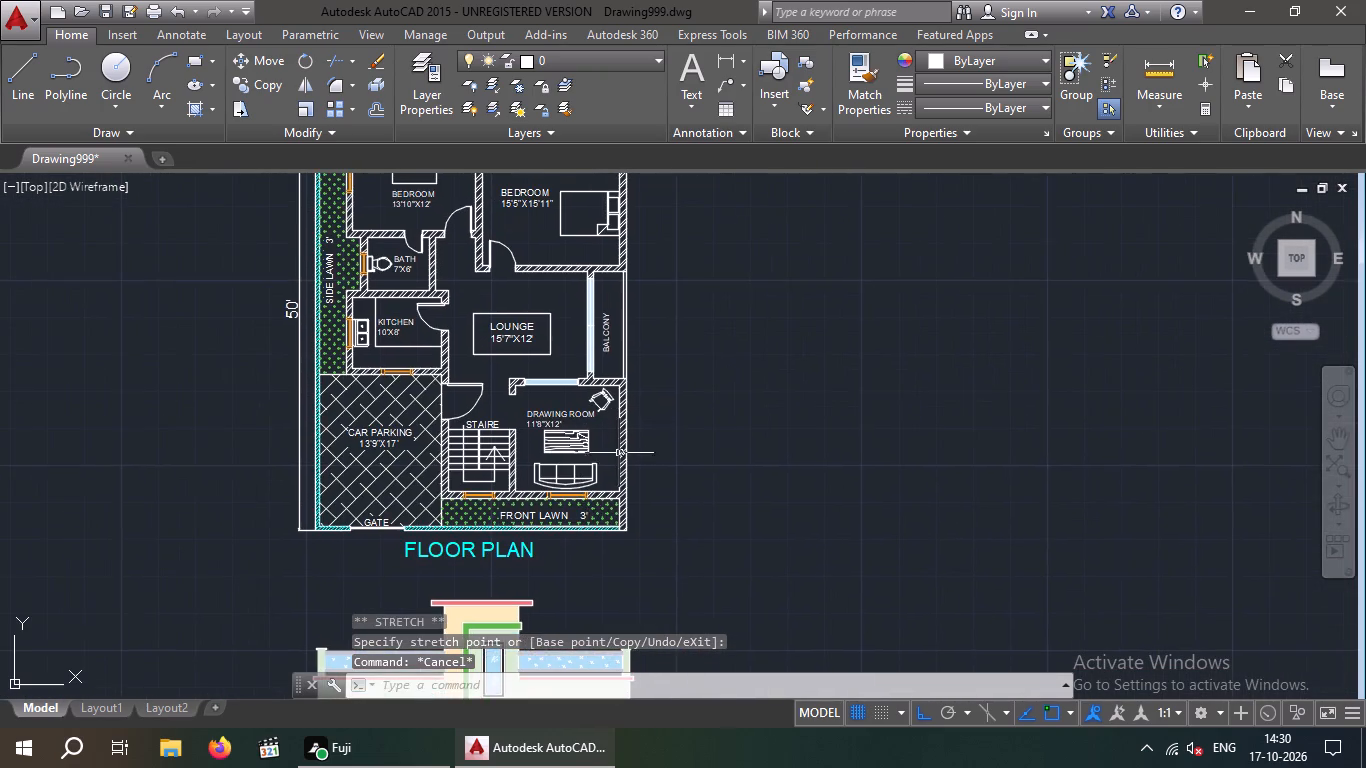
{"action": "middle_click_drag", "start_coordinate": [672, 369], "coordinate": [588, 508]}
{"action": "scroll", "coordinate": [604, 423], "scroll_direction": "down", "scroll_amount": 1}
{"action": "scroll", "coordinate": [578, 436], "scroll_direction": "up", "scroll_amount": 4}
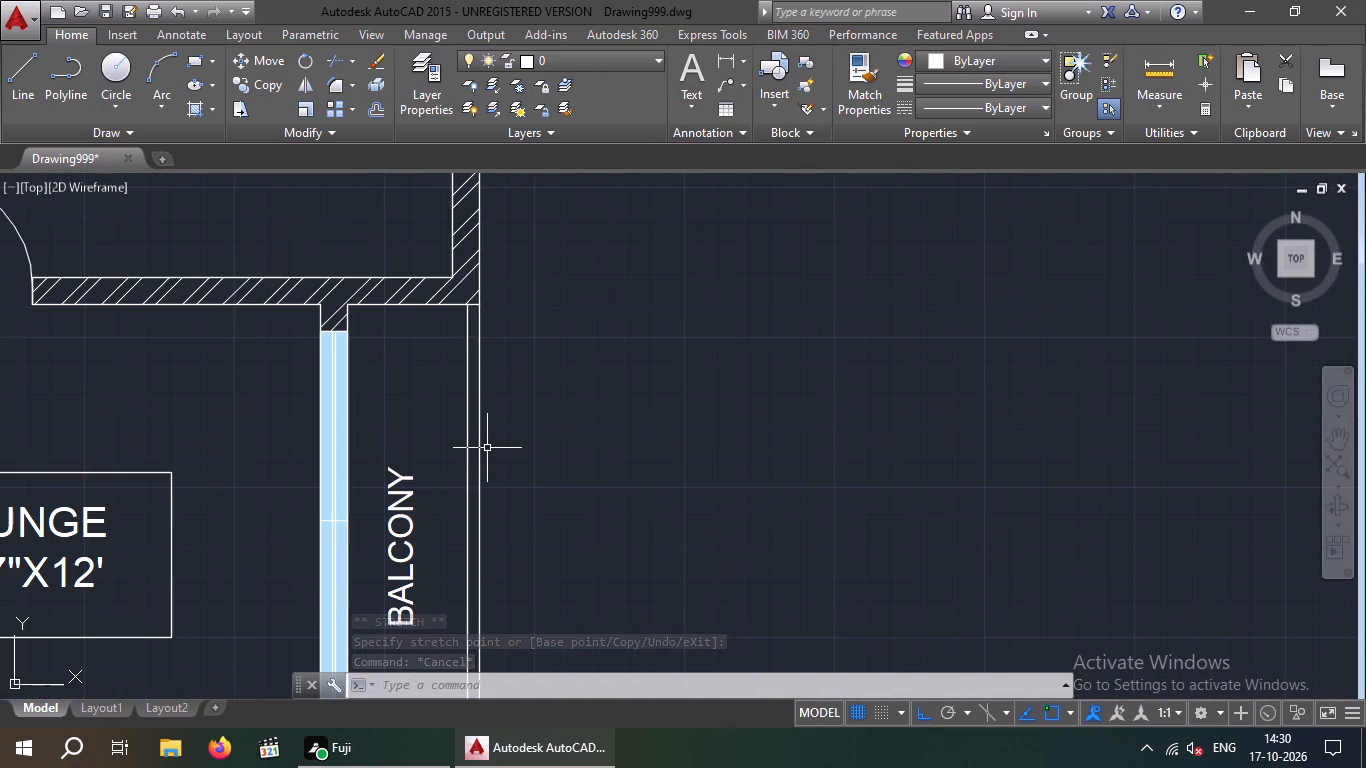
{"action": "middle_click_drag", "start_coordinate": [496, 442], "coordinate": [587, 408]}
{"action": "scroll", "coordinate": [663, 402], "scroll_direction": "down", "scroll_amount": 1}
{"action": "middle_click_drag", "start_coordinate": [648, 414], "coordinate": [616, 338]}
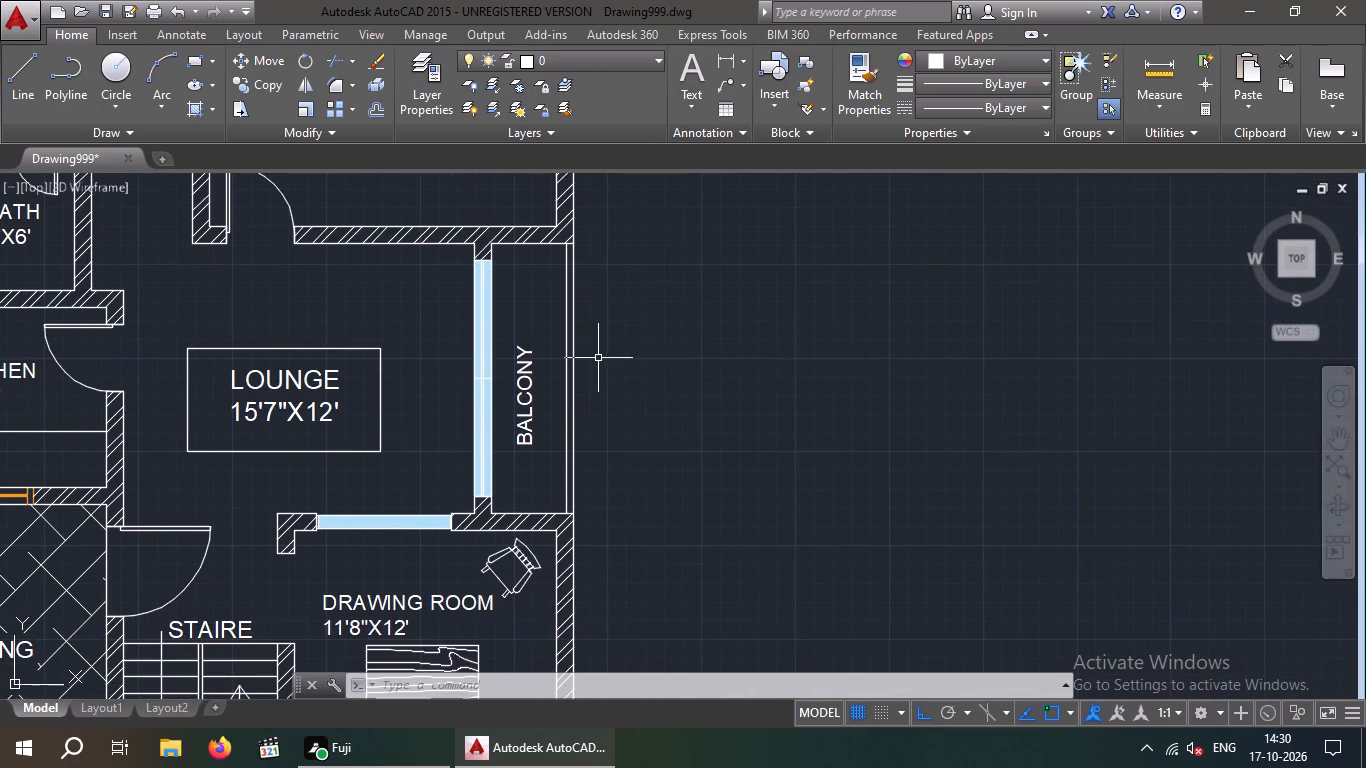
{"action": "scroll", "coordinate": [599, 358], "scroll_direction": "up", "scroll_amount": 1}
{"action": "scroll", "coordinate": [595, 372], "scroll_direction": "down", "scroll_amount": 3}
{"action": "middle_click_drag", "start_coordinate": [659, 384], "coordinate": [548, 387]}
{"action": "scroll", "coordinate": [556, 371], "scroll_direction": "down", "scroll_amount": 1}
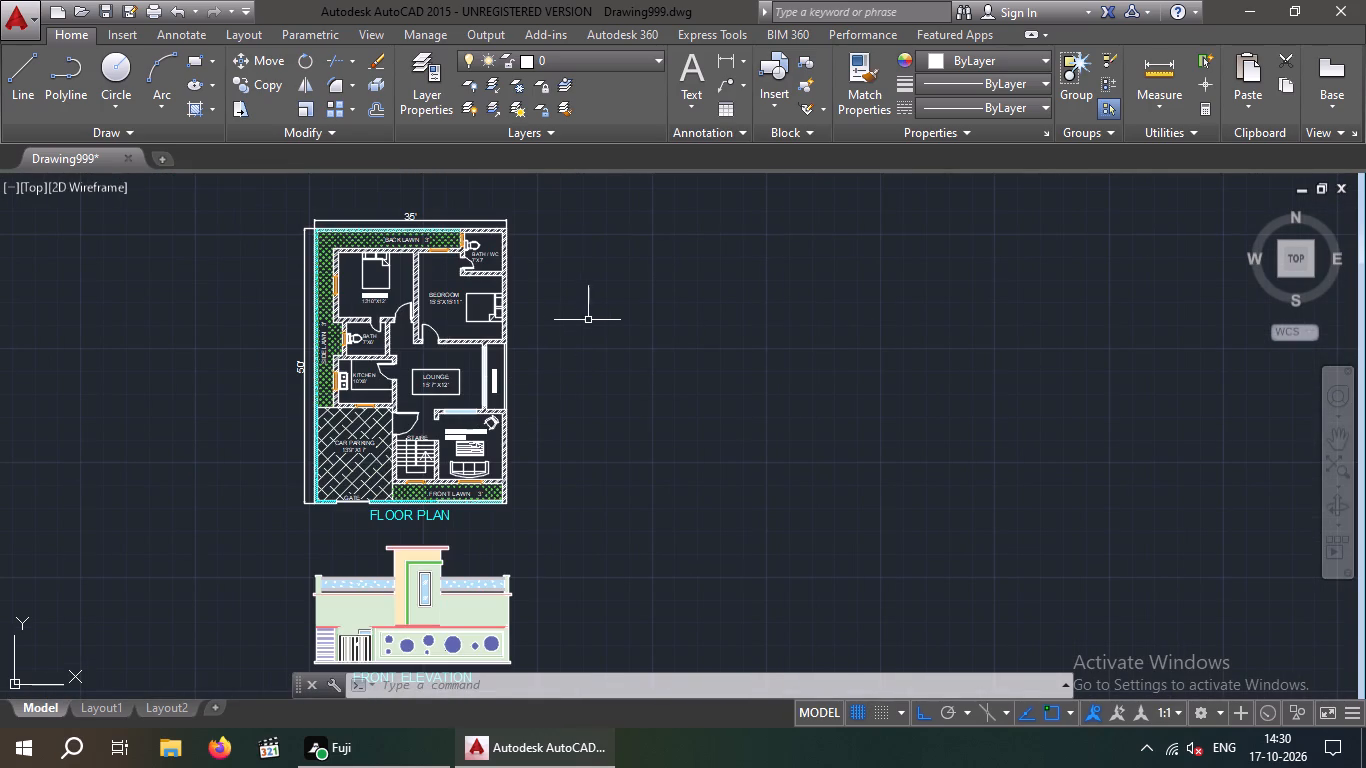
Save the drawing.
{"action": "key", "text": "ctrl+s"}
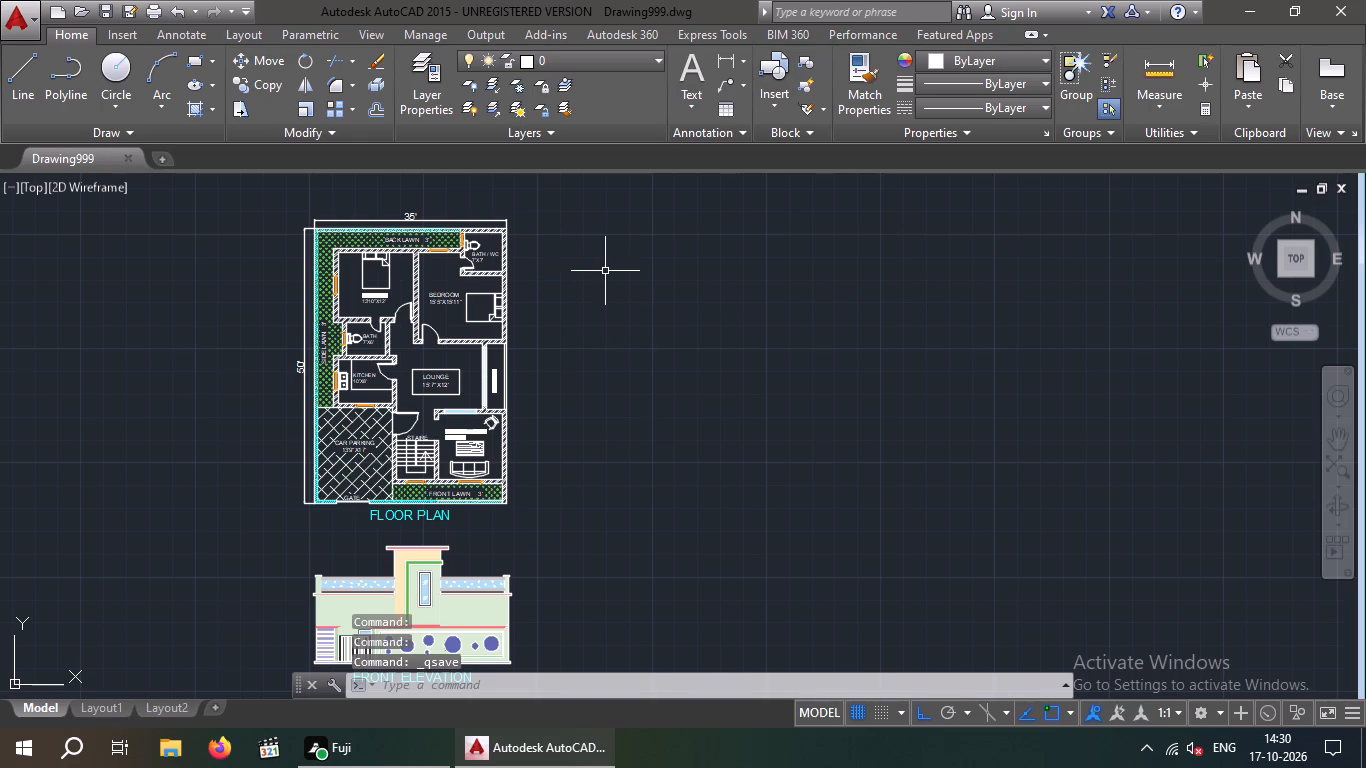
{"action": "key", "text": "Escape"}
{"action": "key", "text": "Escape"}
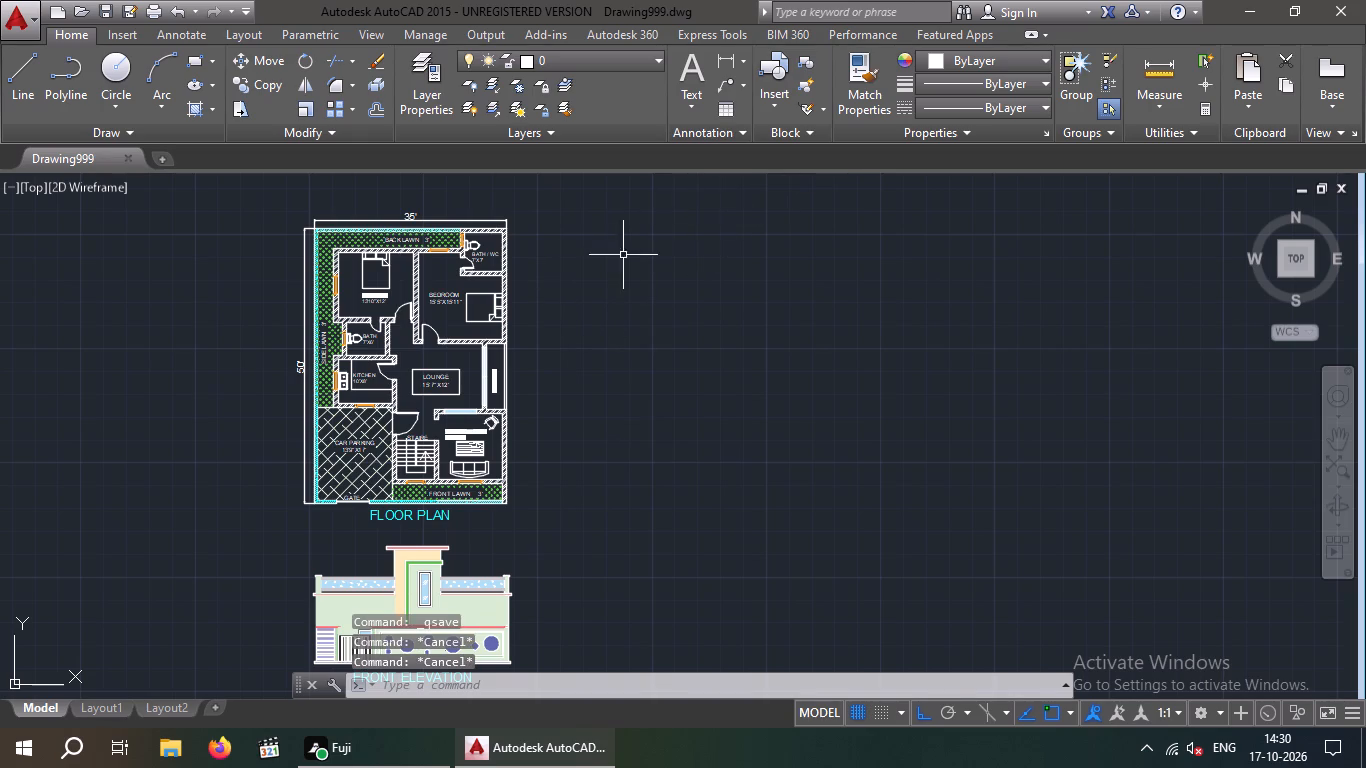
Draw a closed rectangular outline of lines, 35' wide by 50' deep, in the empty space east of the floor plan.
{"action": "key", "text": "l"}
{"action": "key", "text": "Return"}
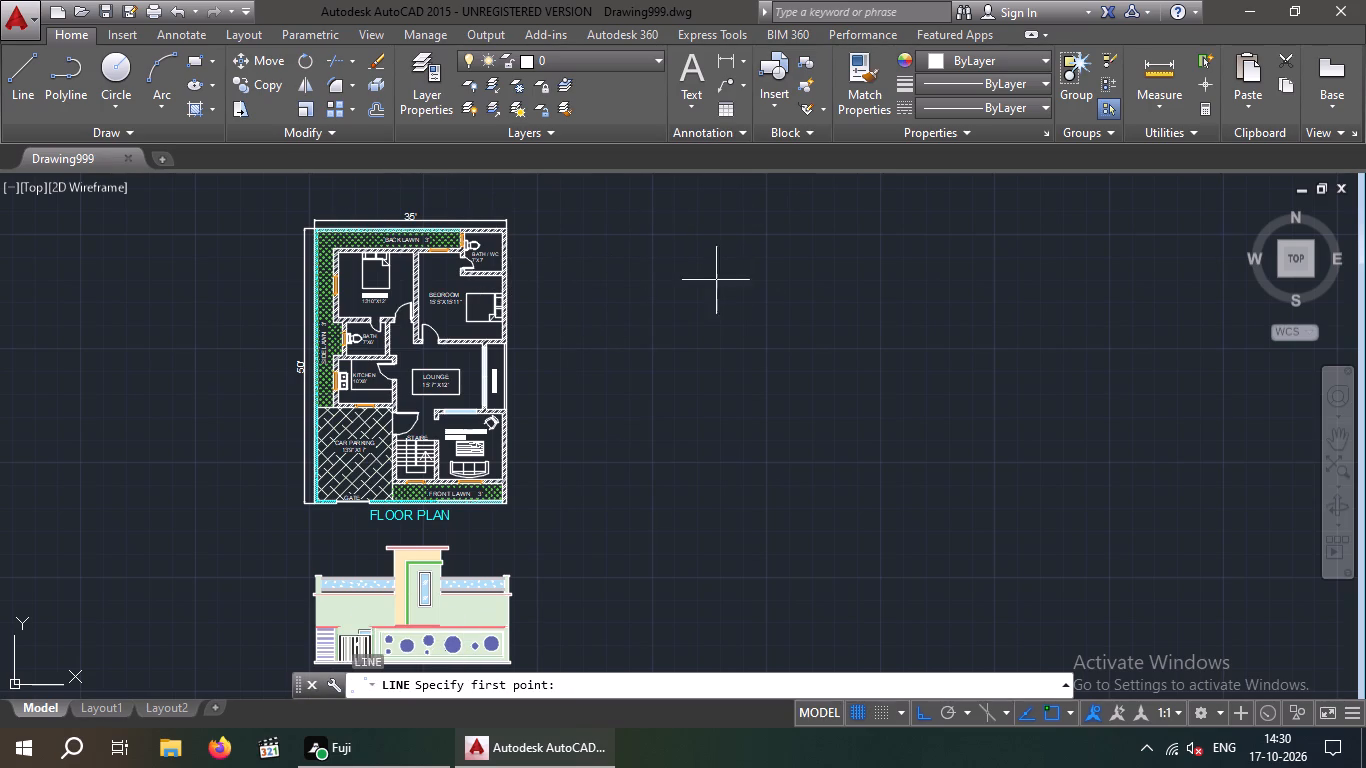
{"action": "left_click_drag", "start_coordinate": [718, 233], "coordinate": [790, 241]}
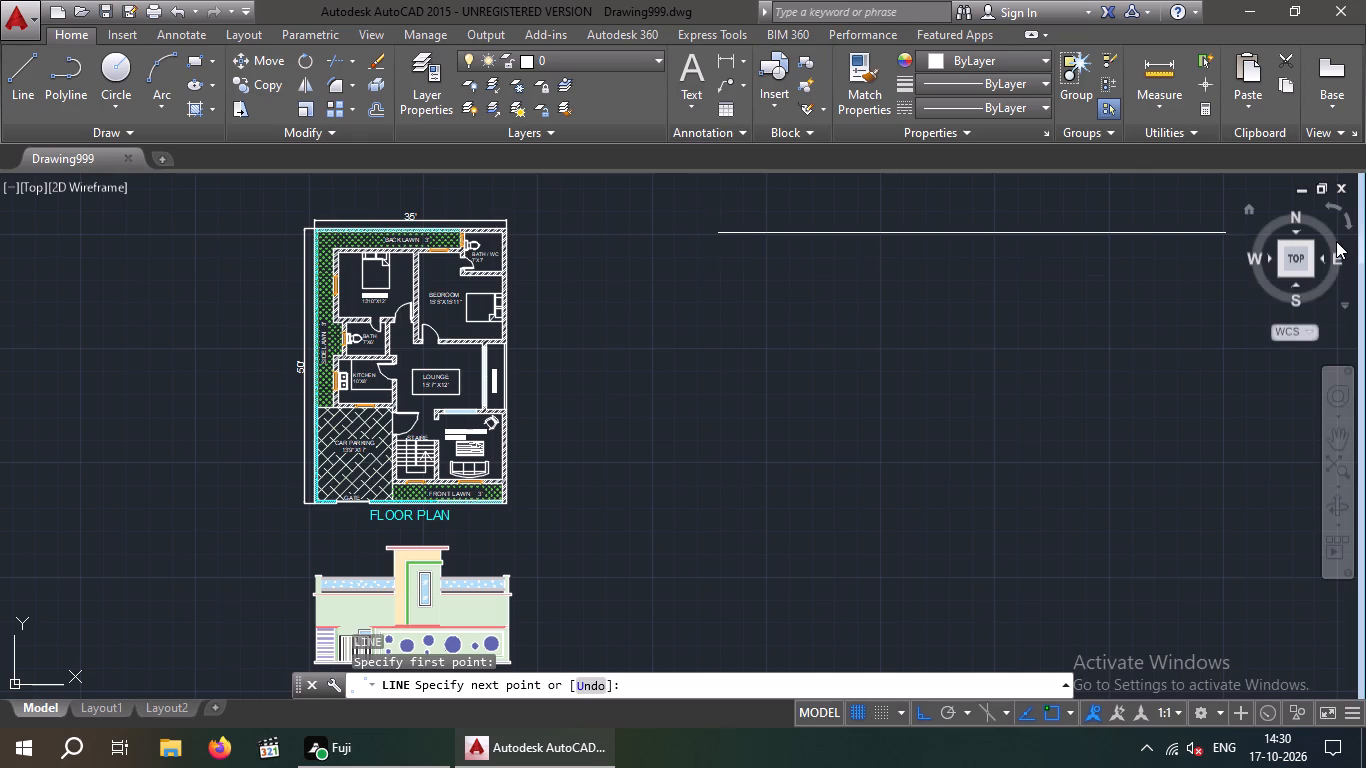
{"action": "key", "text": "3"}
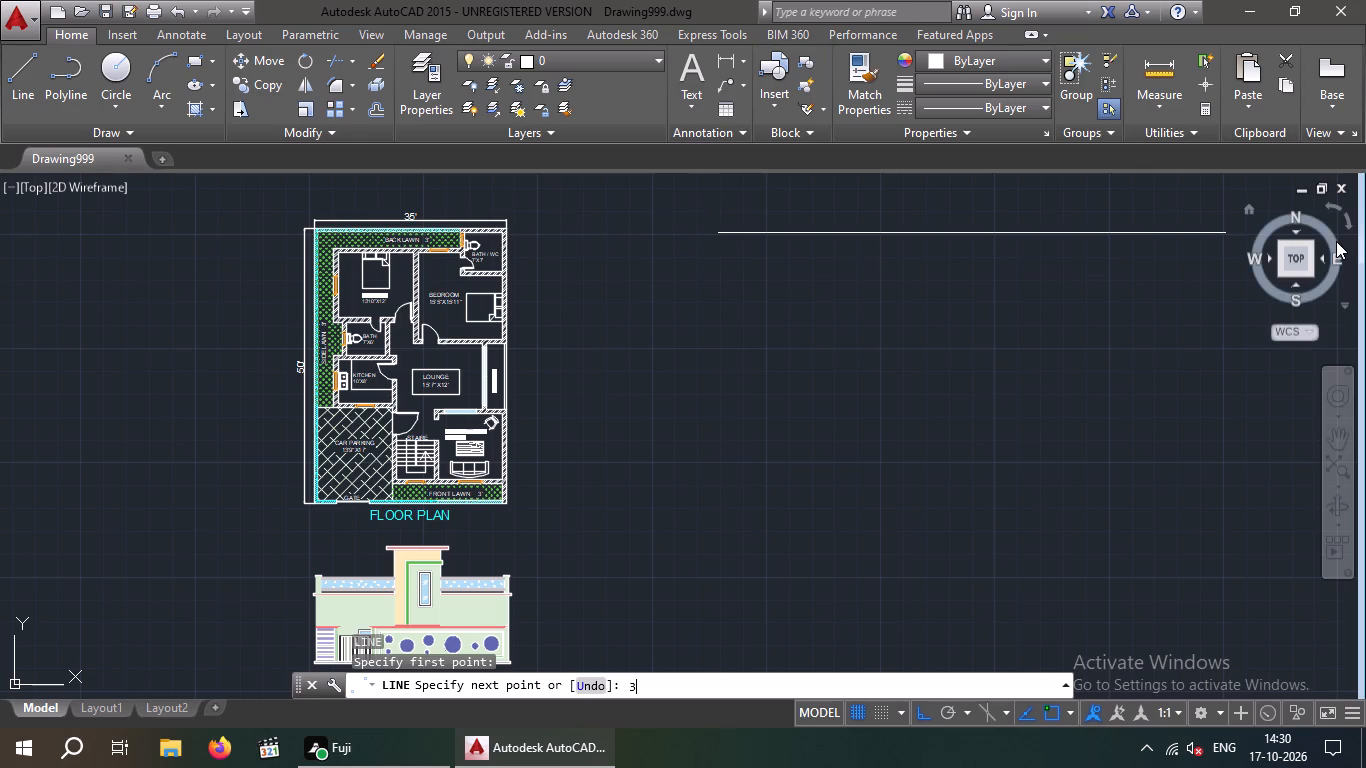
{"action": "key", "text": "5"}
{"action": "key", "text": "apostrophe"}
{"action": "key", "text": "Return"}
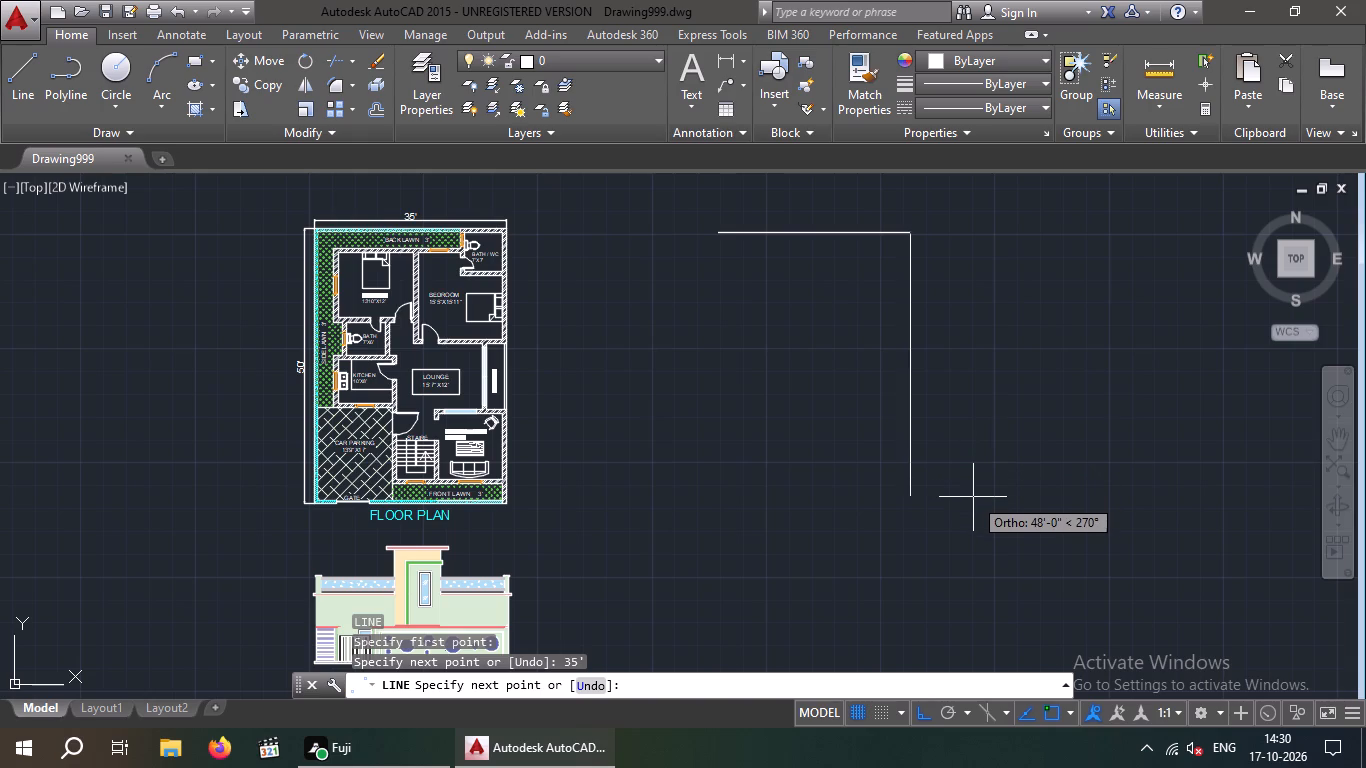
{"action": "type", "text": "50'"}
{"action": "key", "text": "Return"}
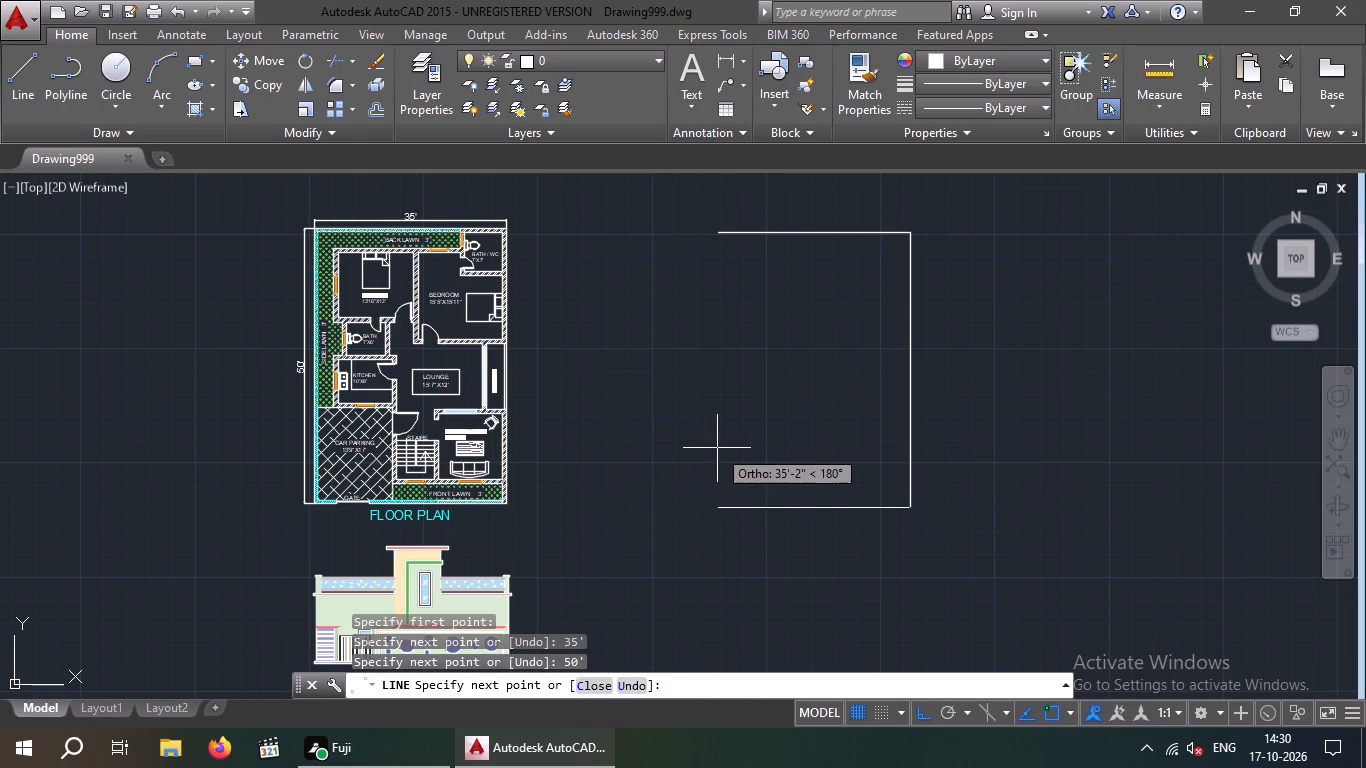
{"action": "type", "text": "35'"}
{"action": "key", "text": "Return"}
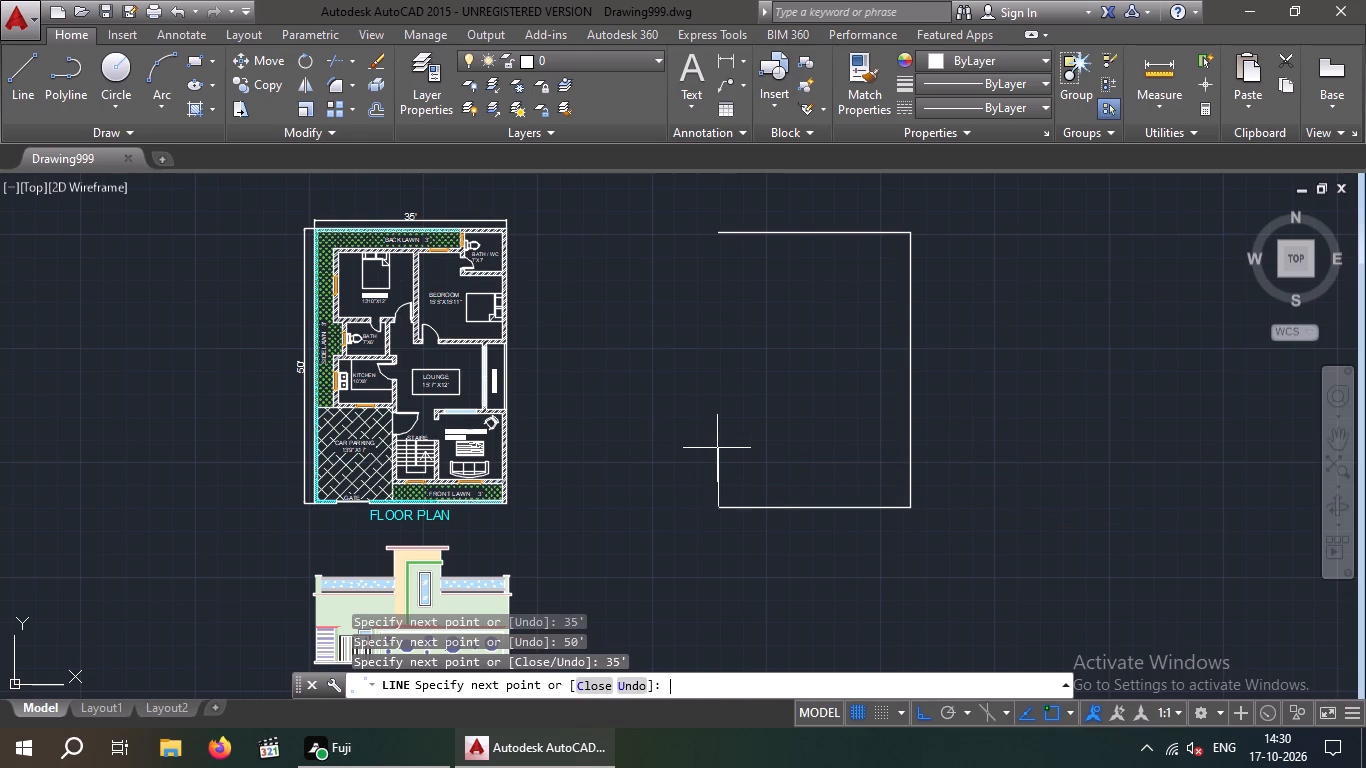
{"action": "left_click", "coordinate": [722, 230]}
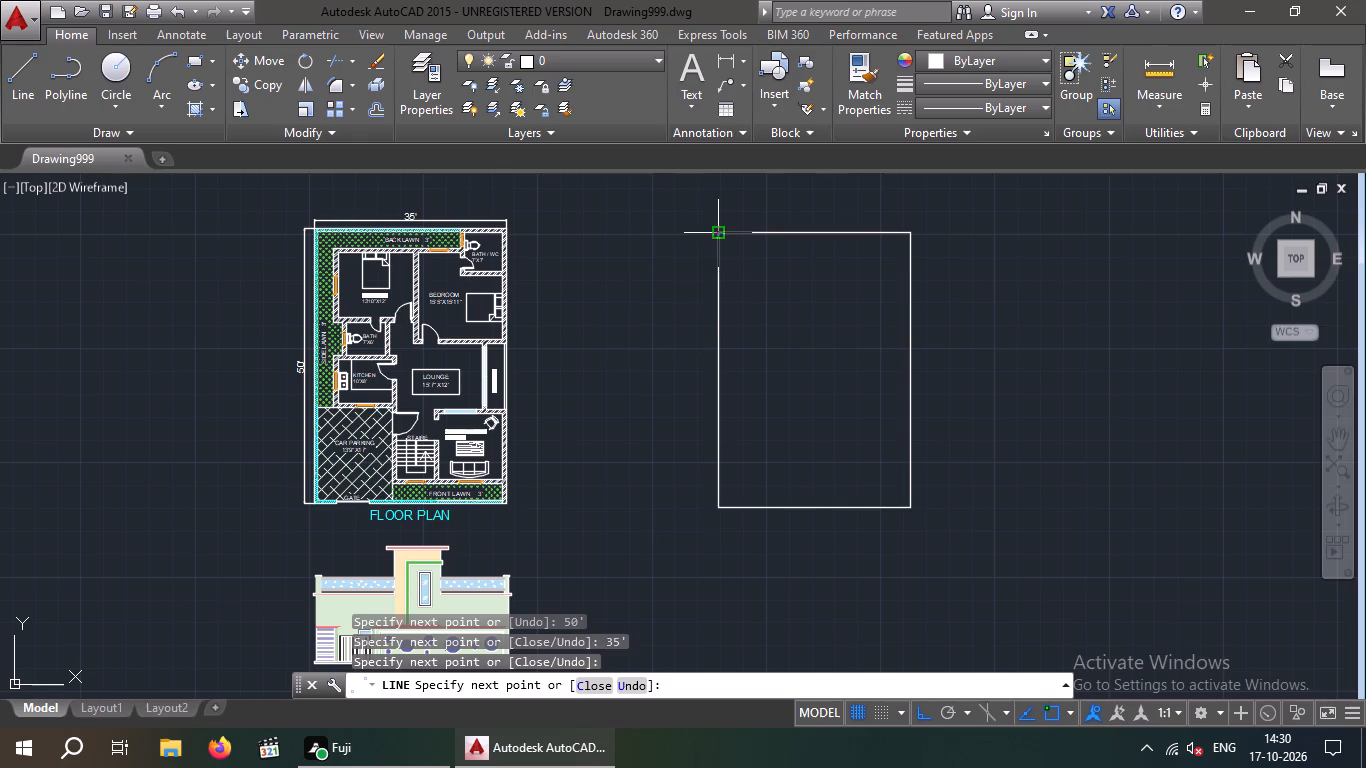
{"action": "key", "text": "Escape"}
{"action": "key", "text": "Escape"}
{"action": "key", "text": "Escape"}
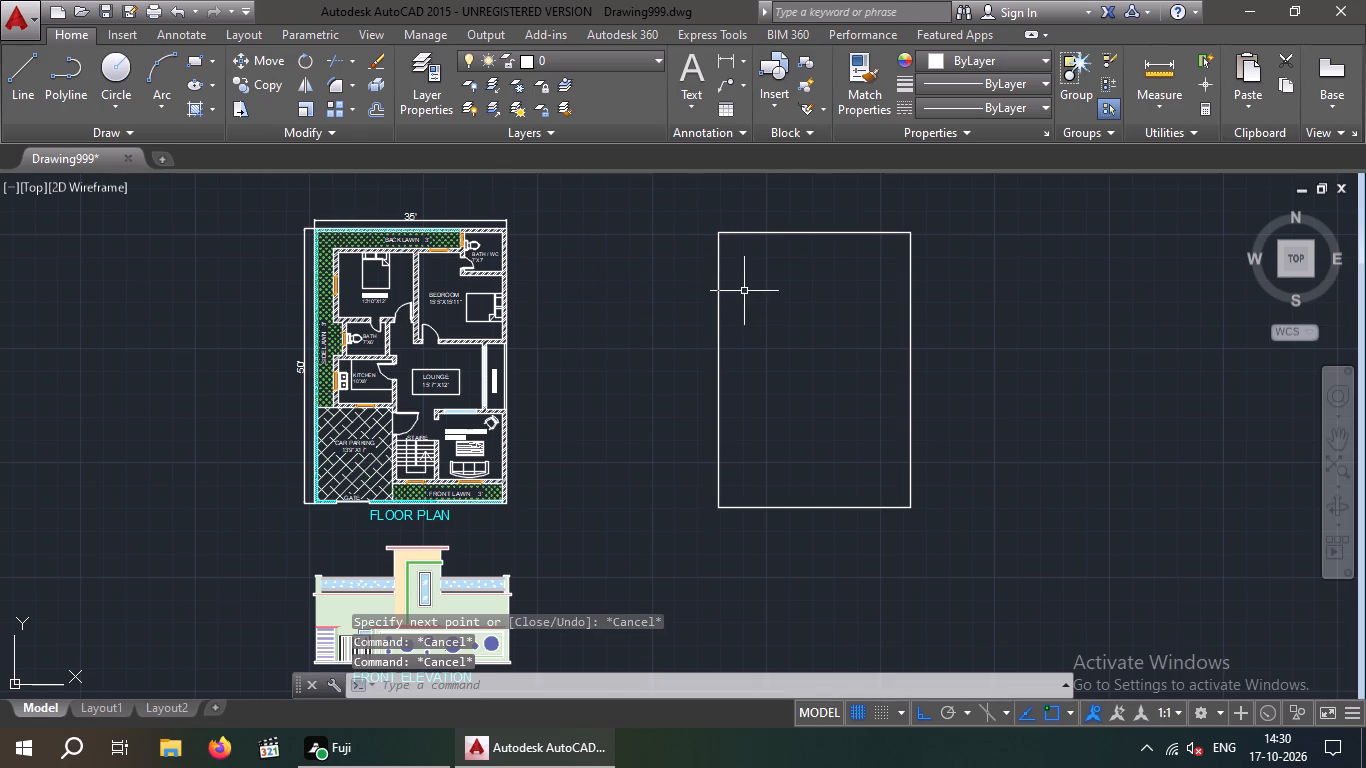
Offset the new outline's upper and right-hand edges 9" inward to form the outer wall thickness.
{"action": "scroll", "coordinate": [464, 244], "scroll_direction": "up", "scroll_amount": 2}
{"action": "scroll", "coordinate": [489, 240], "scroll_direction": "down", "scroll_amount": 2}
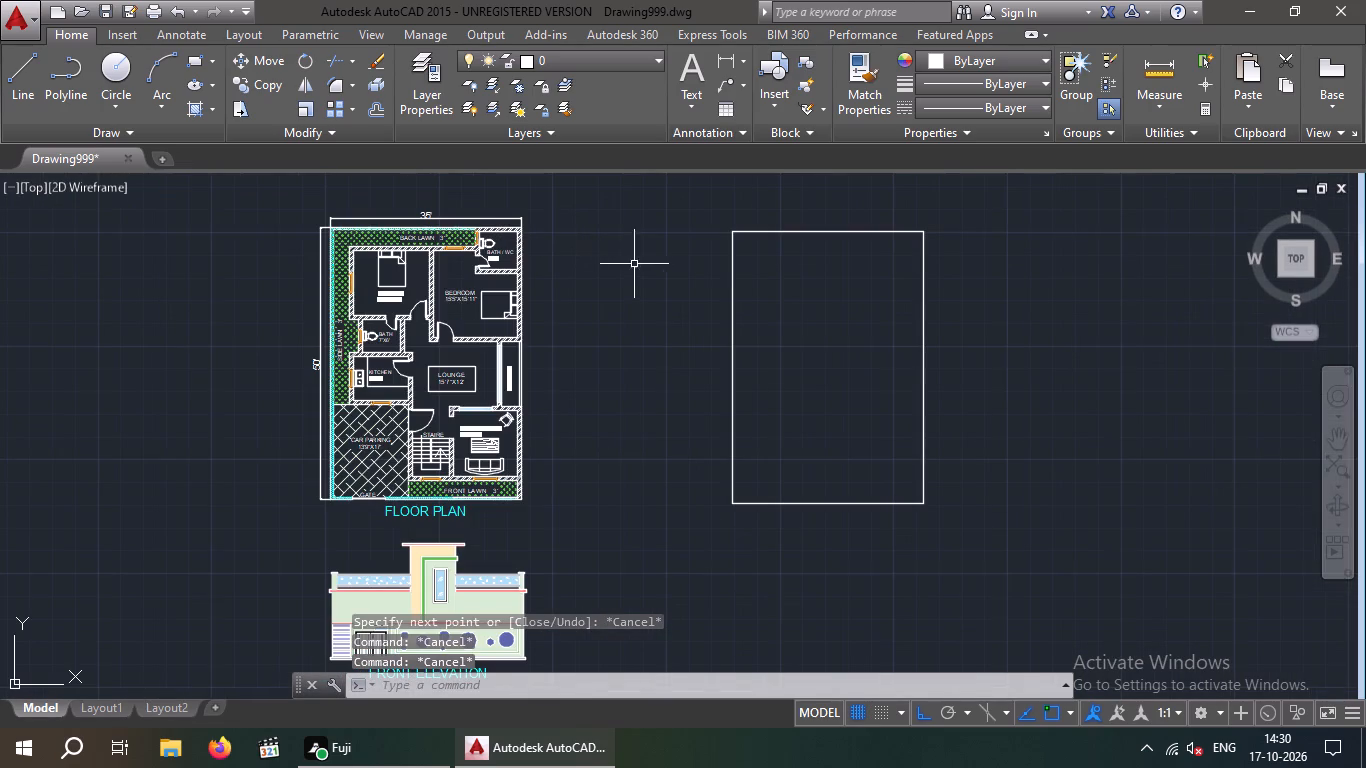
{"action": "scroll", "coordinate": [635, 281], "scroll_direction": "up", "scroll_amount": 1}
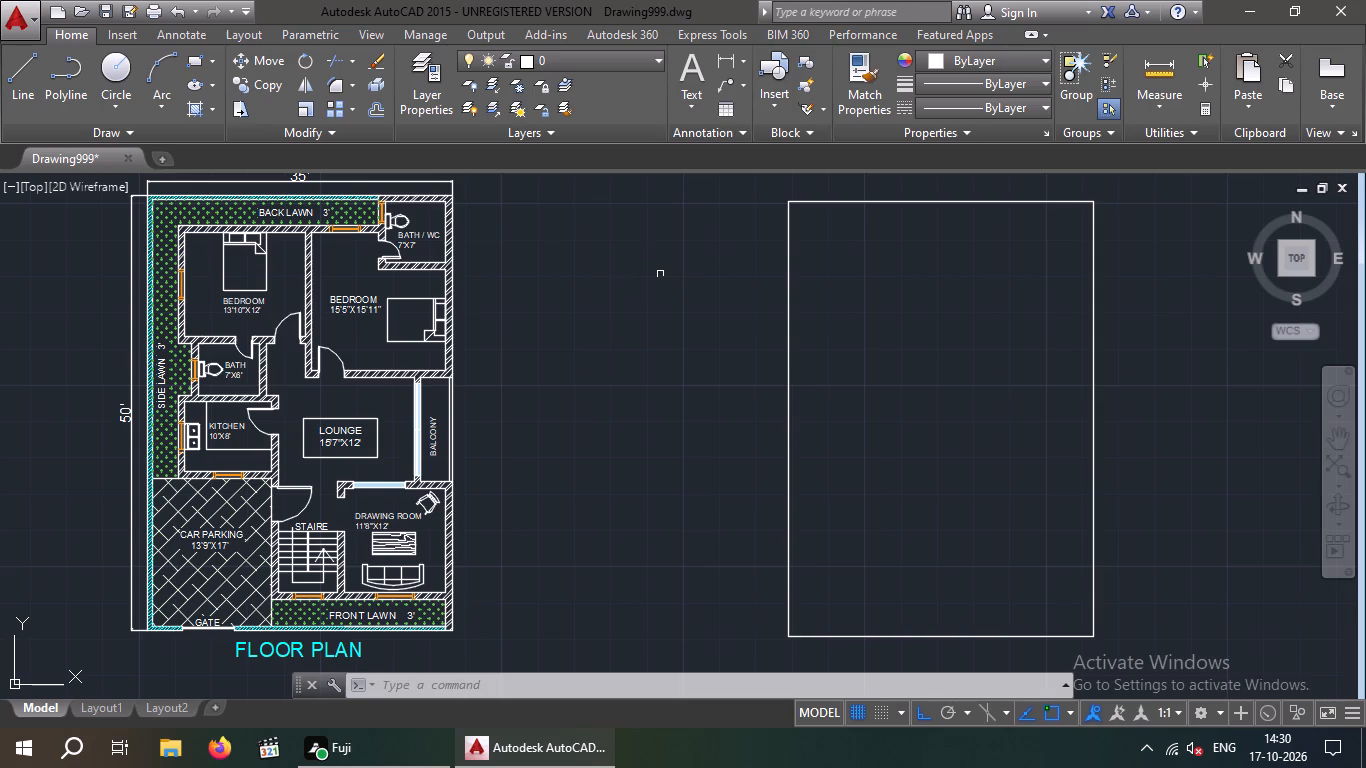
{"action": "key", "text": "o"}
{"action": "key", "text": "Return"}
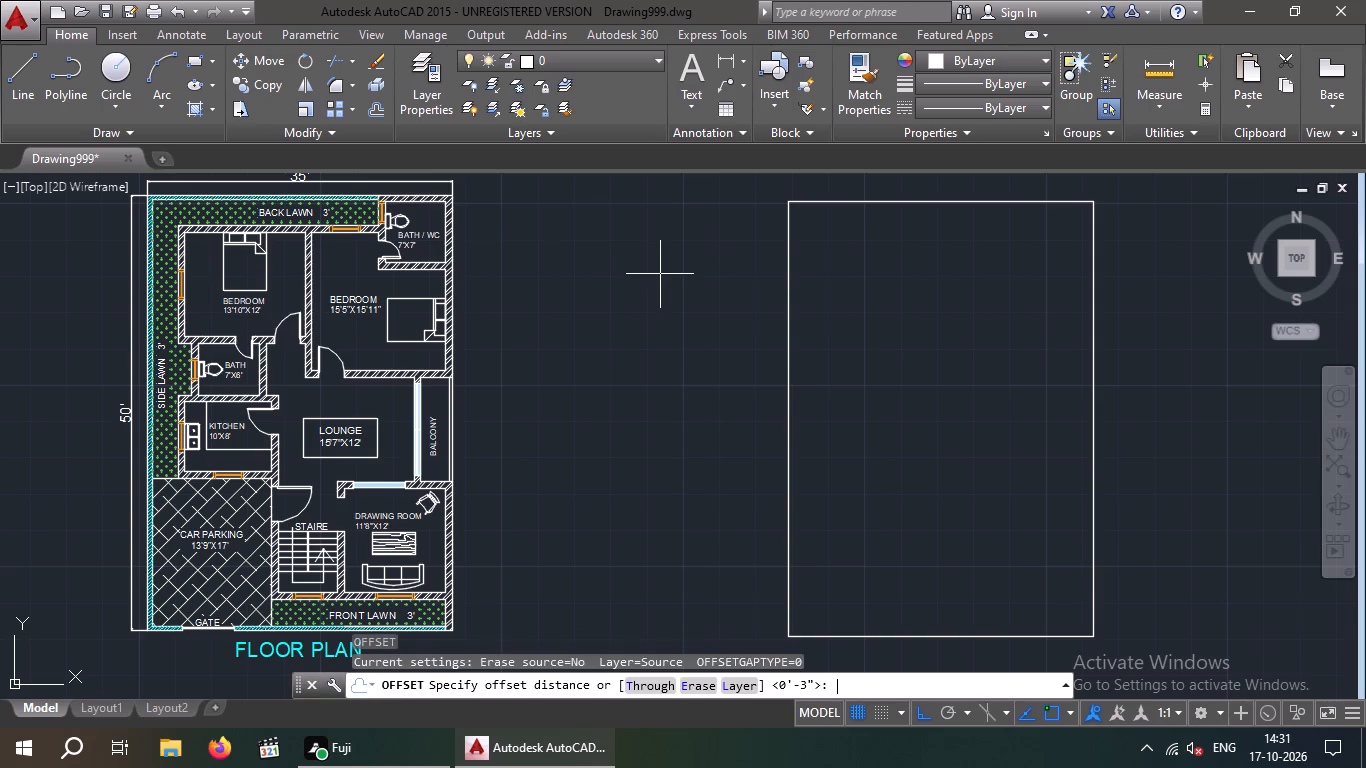
{"action": "type", "text": "9\""}
{"action": "key", "text": "Return"}
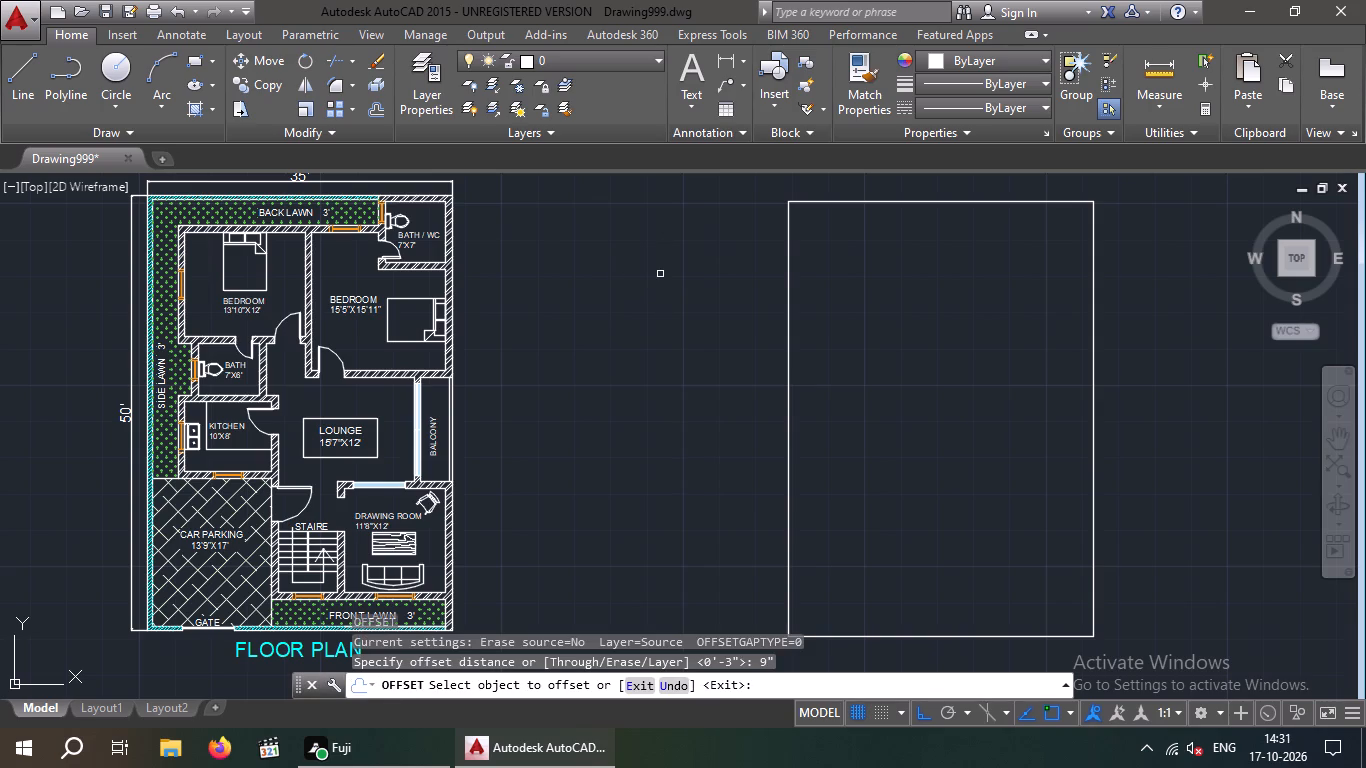
{"action": "left_click_drag", "start_coordinate": [1025, 203], "coordinate": [1025, 217]}
{"action": "left_click", "coordinate": [1027, 245]}
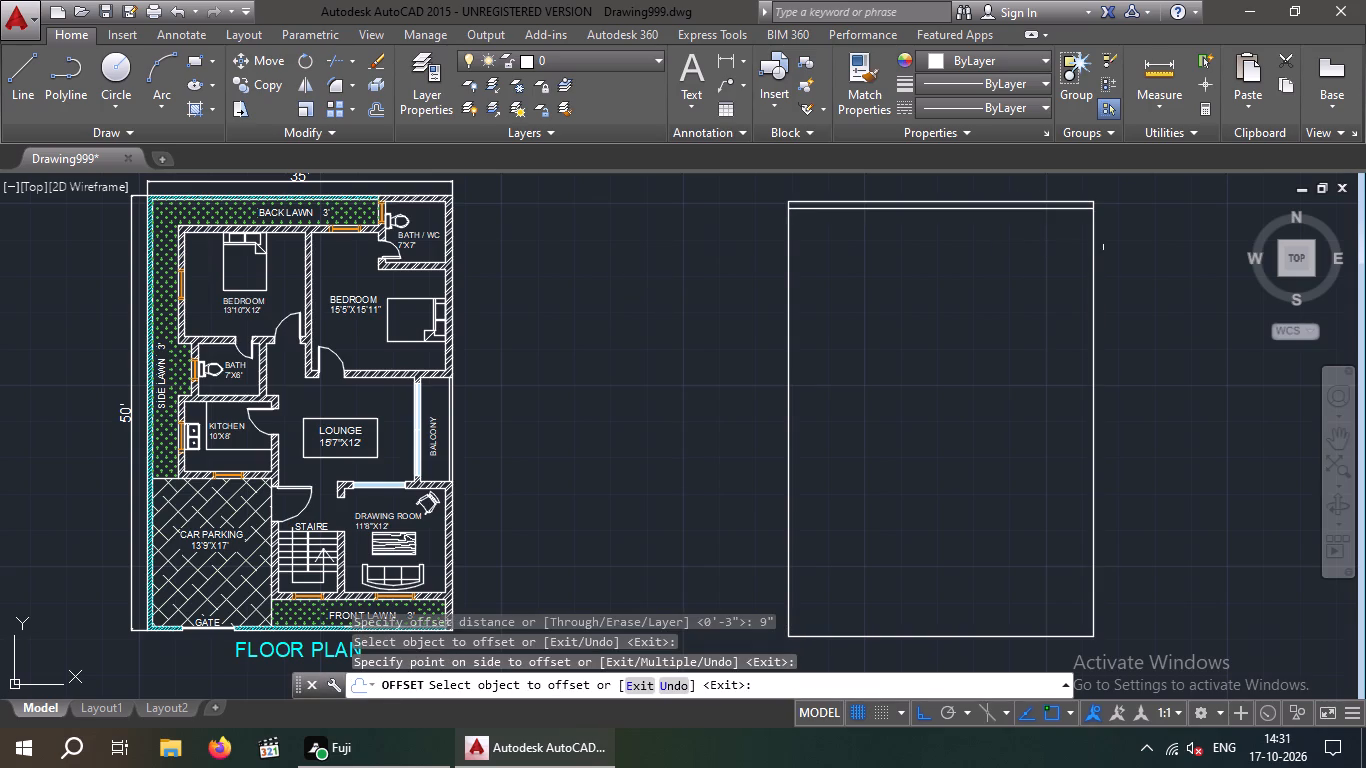
{"action": "left_click_drag", "start_coordinate": [1092, 261], "coordinate": [1076, 267]}
{"action": "left_click", "coordinate": [1053, 275]}
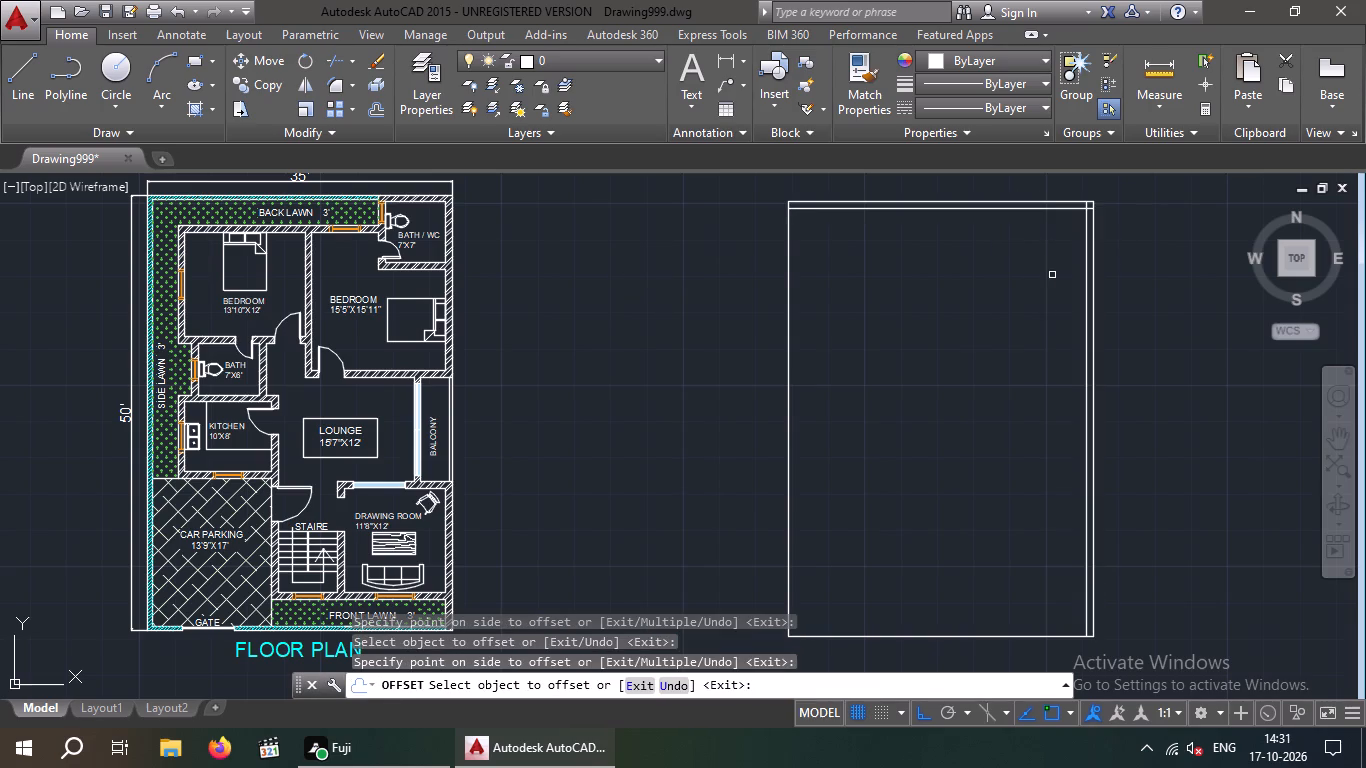
{"action": "middle_click_drag", "start_coordinate": [980, 318], "coordinate": [915, 295]}
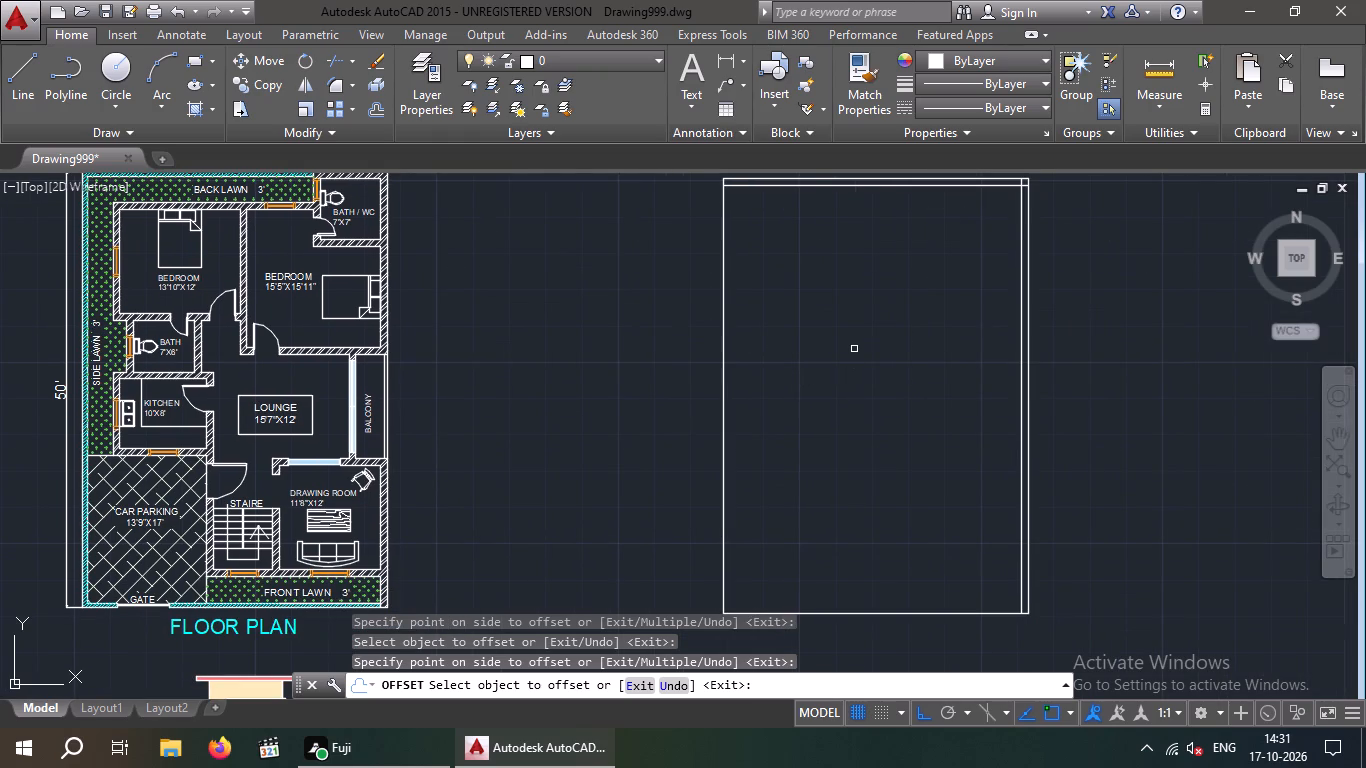
{"action": "key", "text": "Escape"}
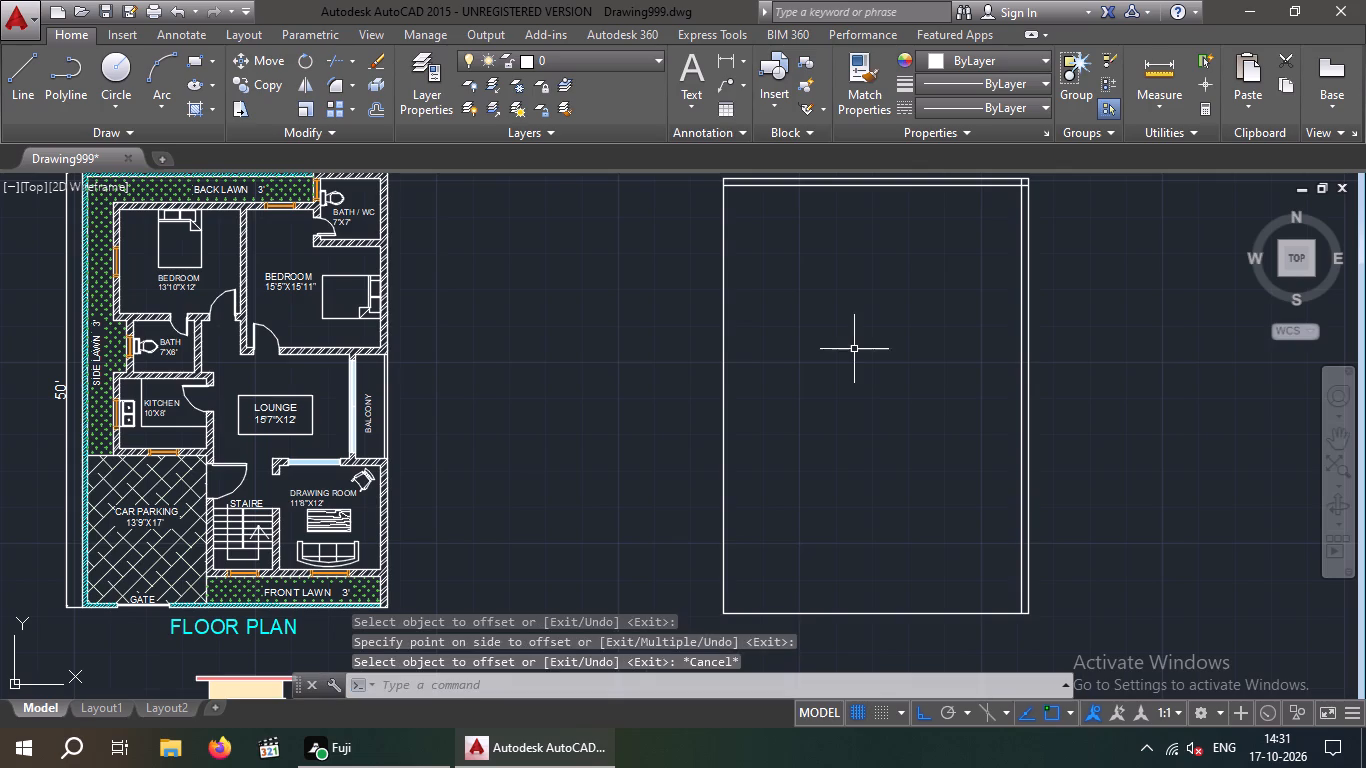
{"action": "key", "text": "Escape"}
{"action": "key", "text": "Escape"}
Offset the inner line of the outline's right-hand wall 7' inward to set the bath's width.
{"action": "key", "text": "o"}
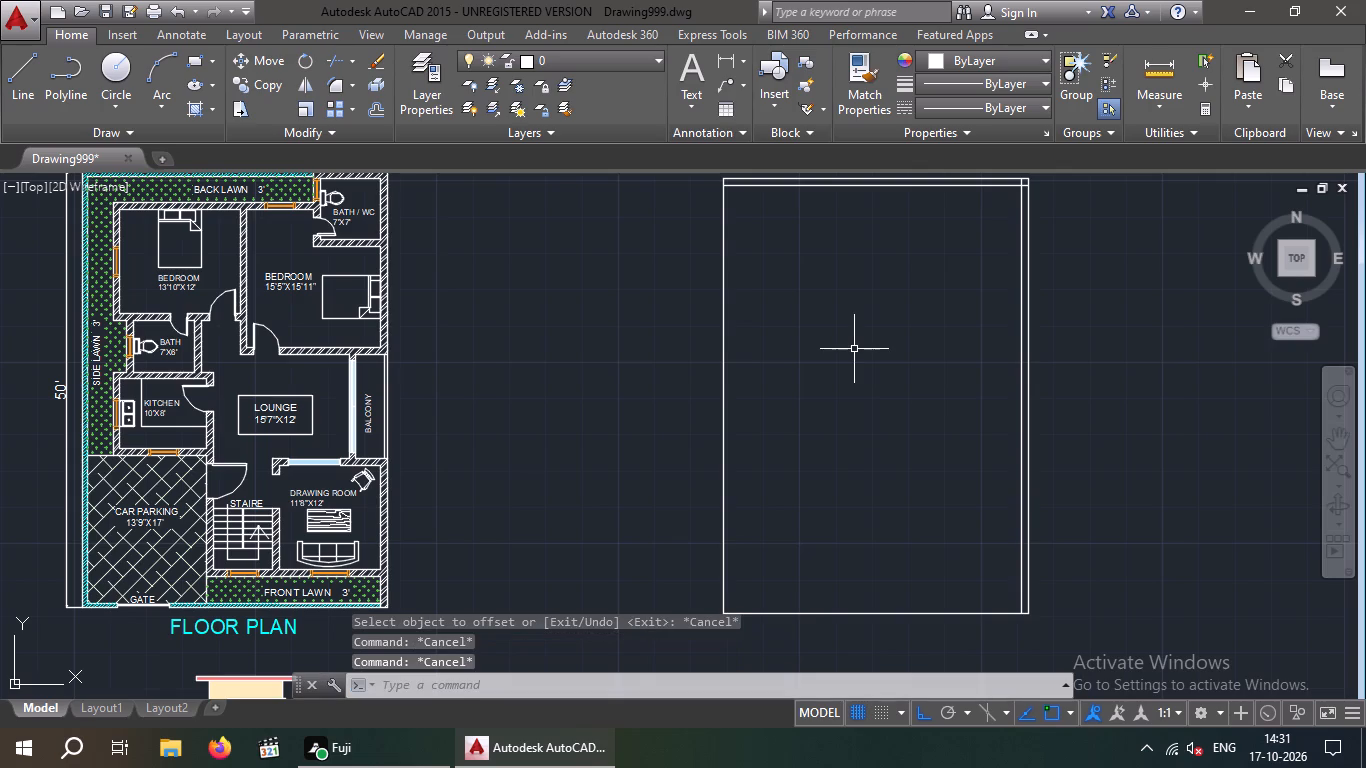
{"action": "key", "text": "Return"}
{"action": "key", "text": "7"}
{"action": "key", "text": "apostrophe"}
{"action": "key", "text": "Return"}
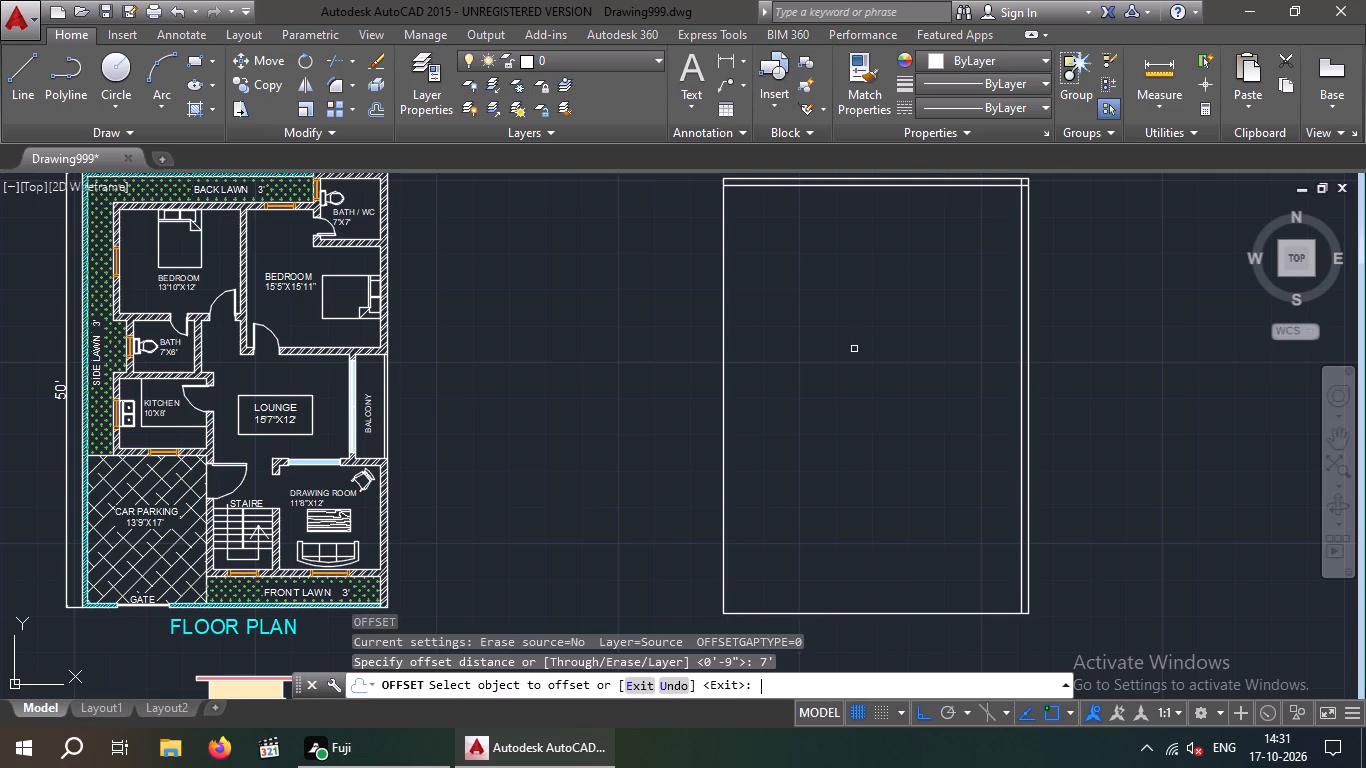
{"action": "scroll", "coordinate": [1031, 325], "scroll_direction": "up", "scroll_amount": 1}
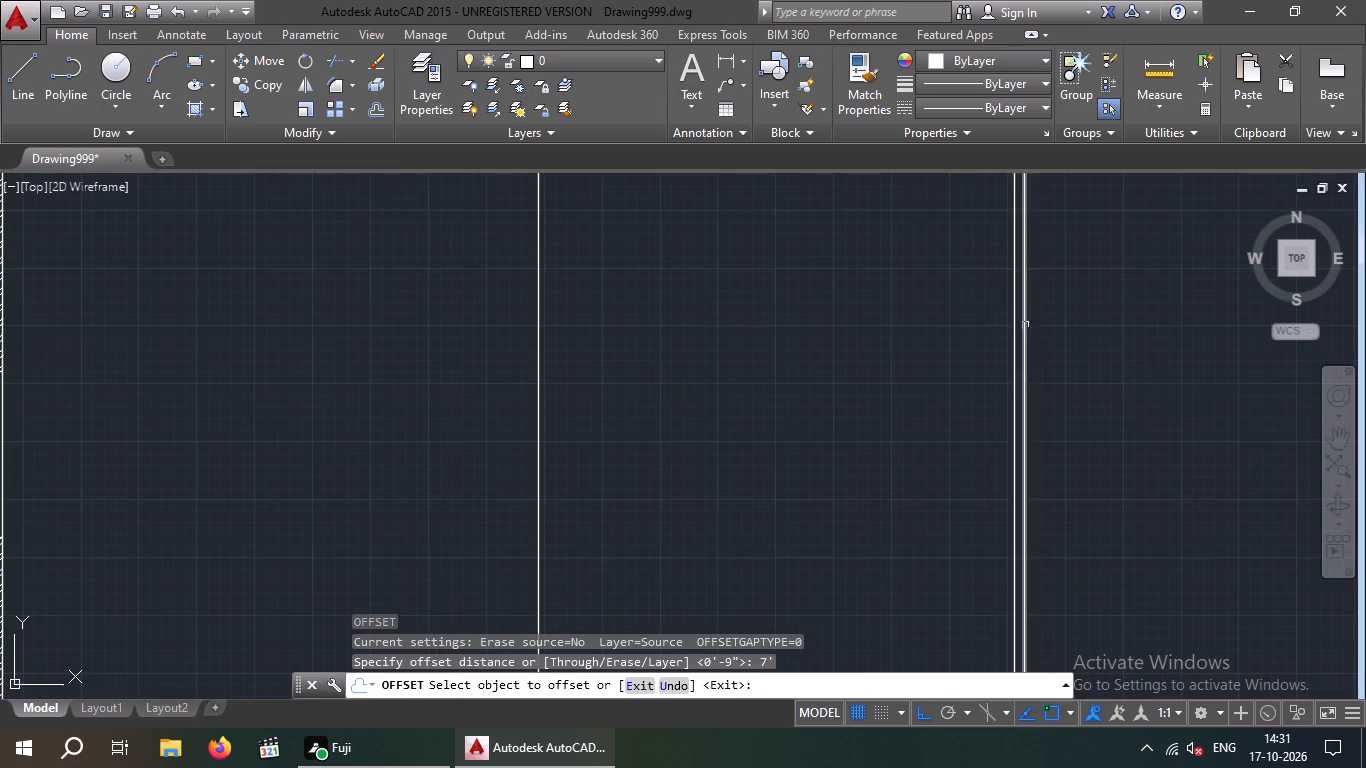
{"action": "left_click_drag", "start_coordinate": [1012, 324], "coordinate": [998, 330]}
{"action": "scroll", "coordinate": [867, 359], "scroll_direction": "down", "scroll_amount": 3}
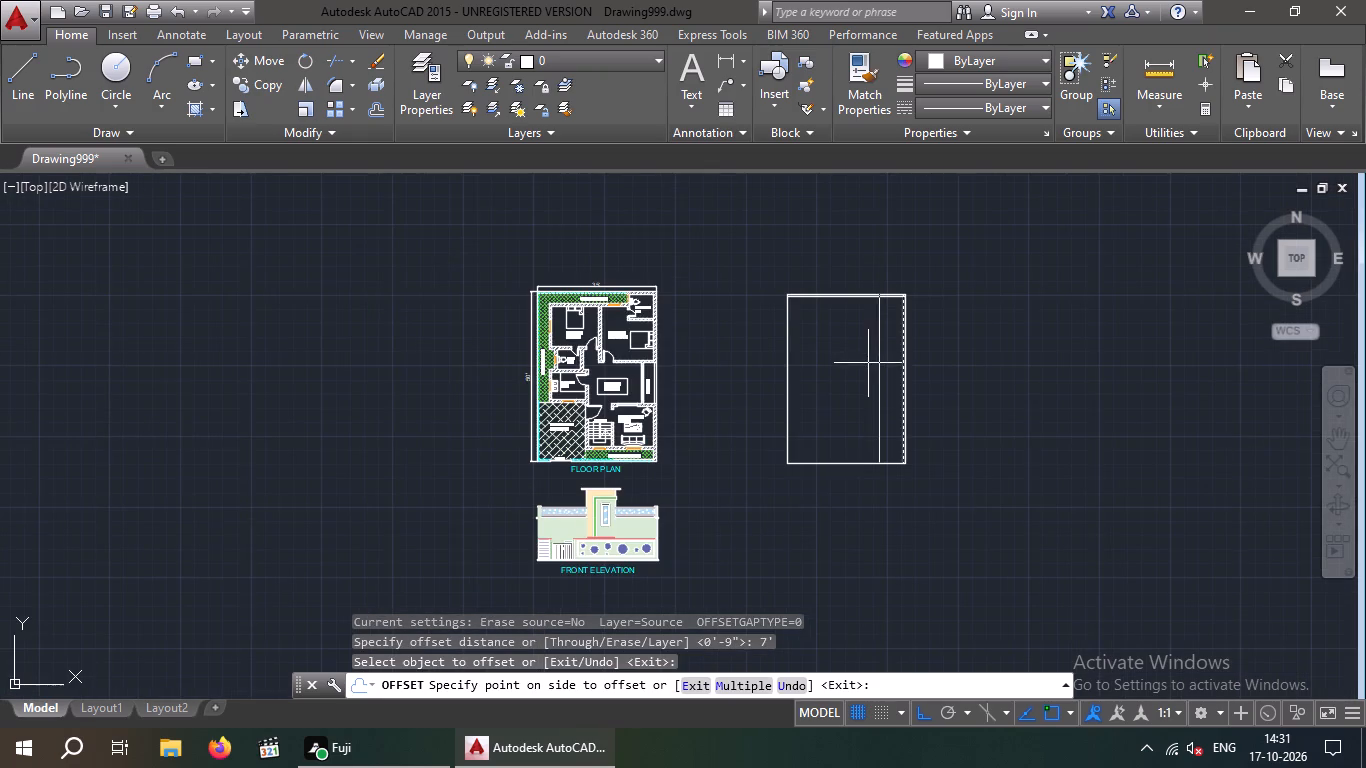
{"action": "left_click", "coordinate": [868, 363]}
{"action": "key", "text": "Escape"}
{"action": "key", "text": "Escape"}
Offset the new vertical partition line 9" further toward the outline's left edge to give the partition its thickness.
{"action": "key", "text": "o"}
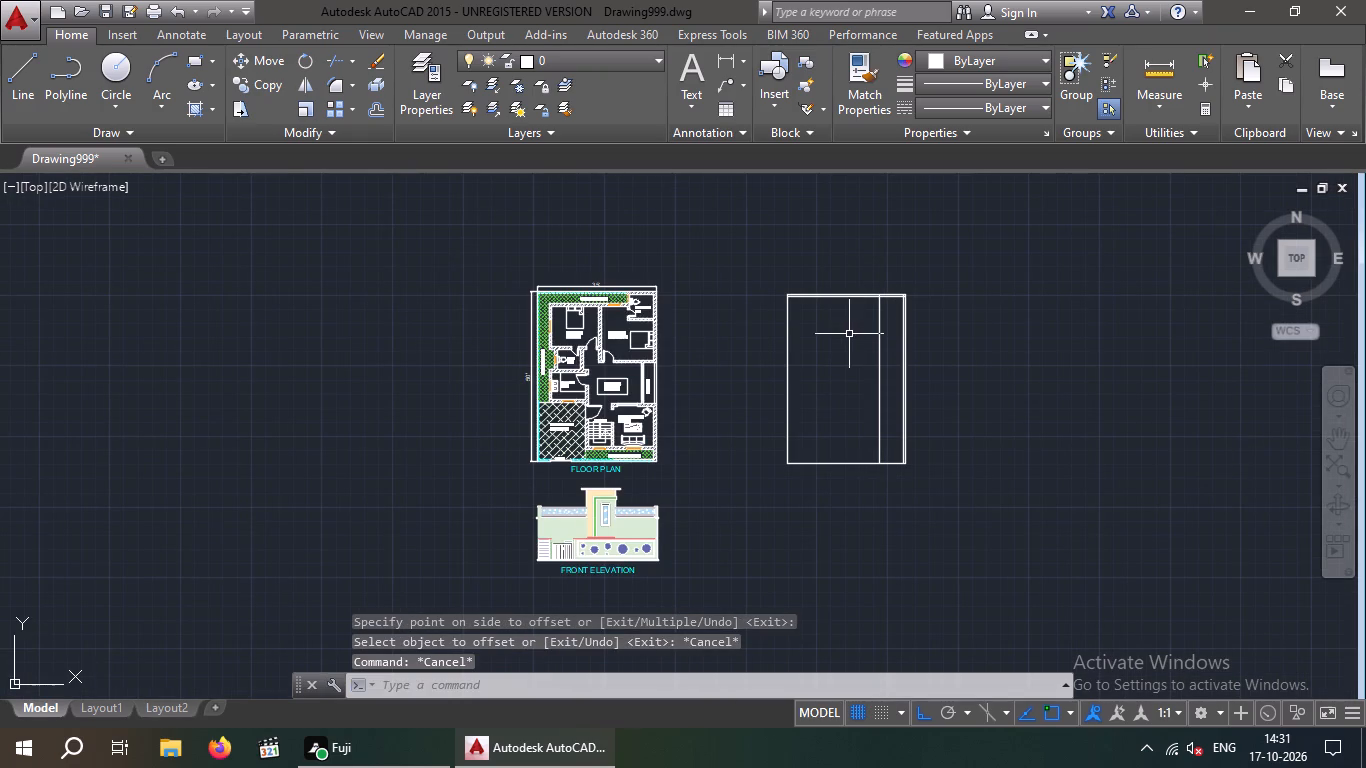
{"action": "key", "text": "Return"}
{"action": "key", "text": "9"}
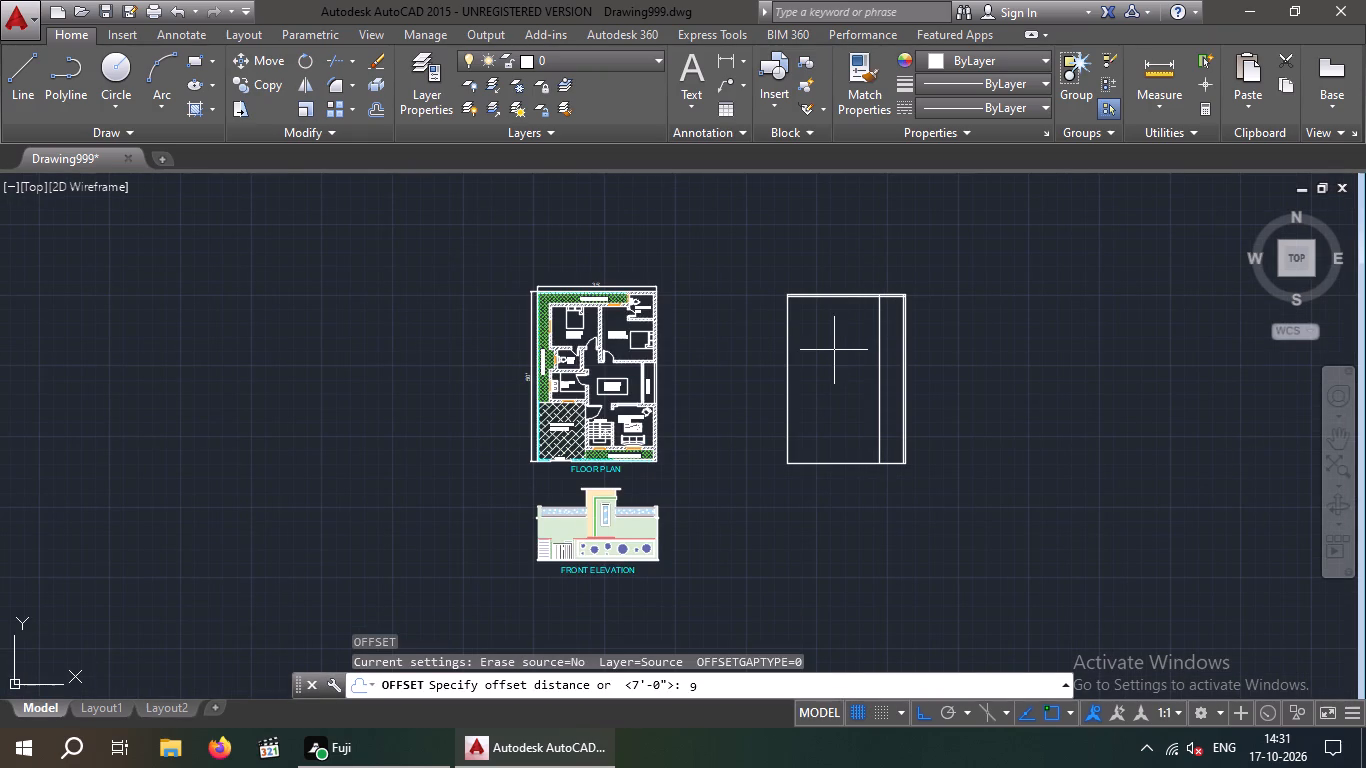
{"action": "key", "text": "shift+quotedbl"}
{"action": "key", "text": "Return"}
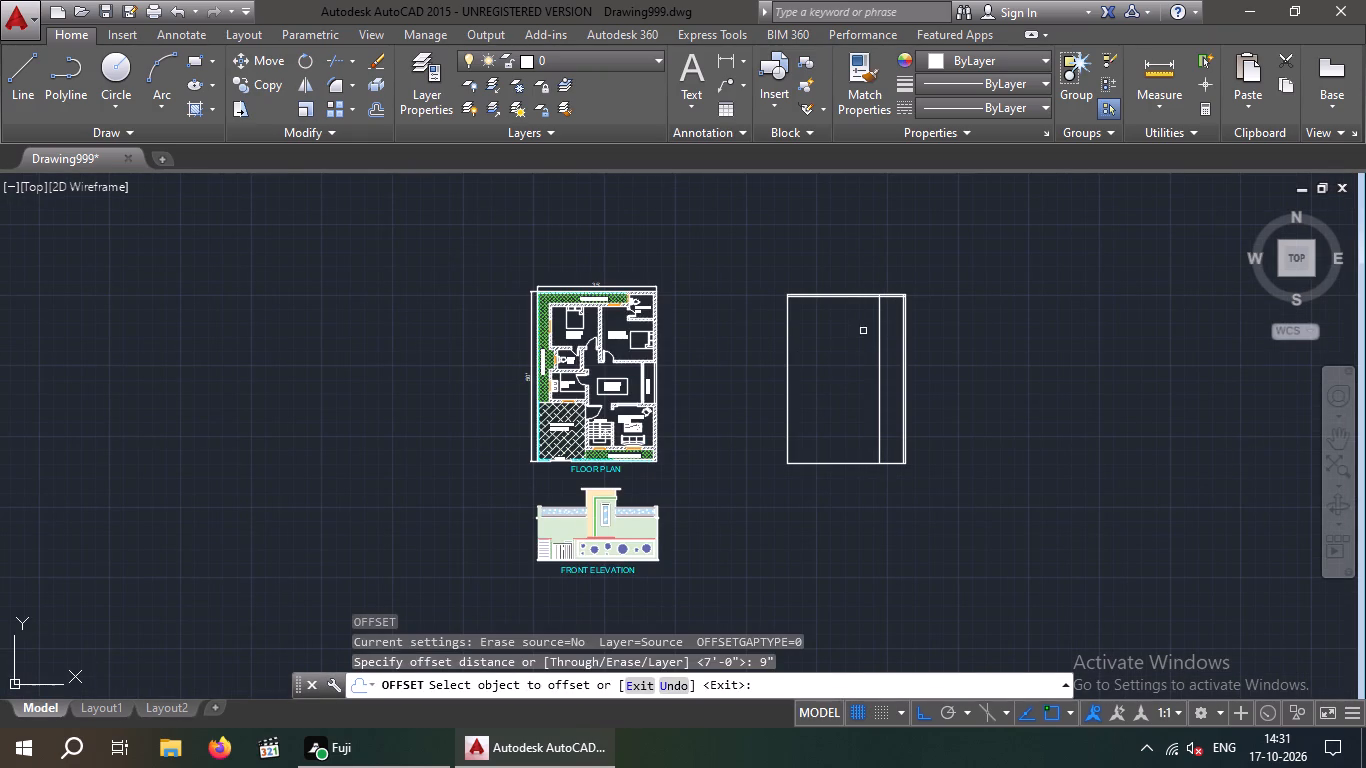
{"action": "left_click_drag", "start_coordinate": [878, 331], "coordinate": [845, 346]}
{"action": "left_click", "coordinate": [818, 353]}
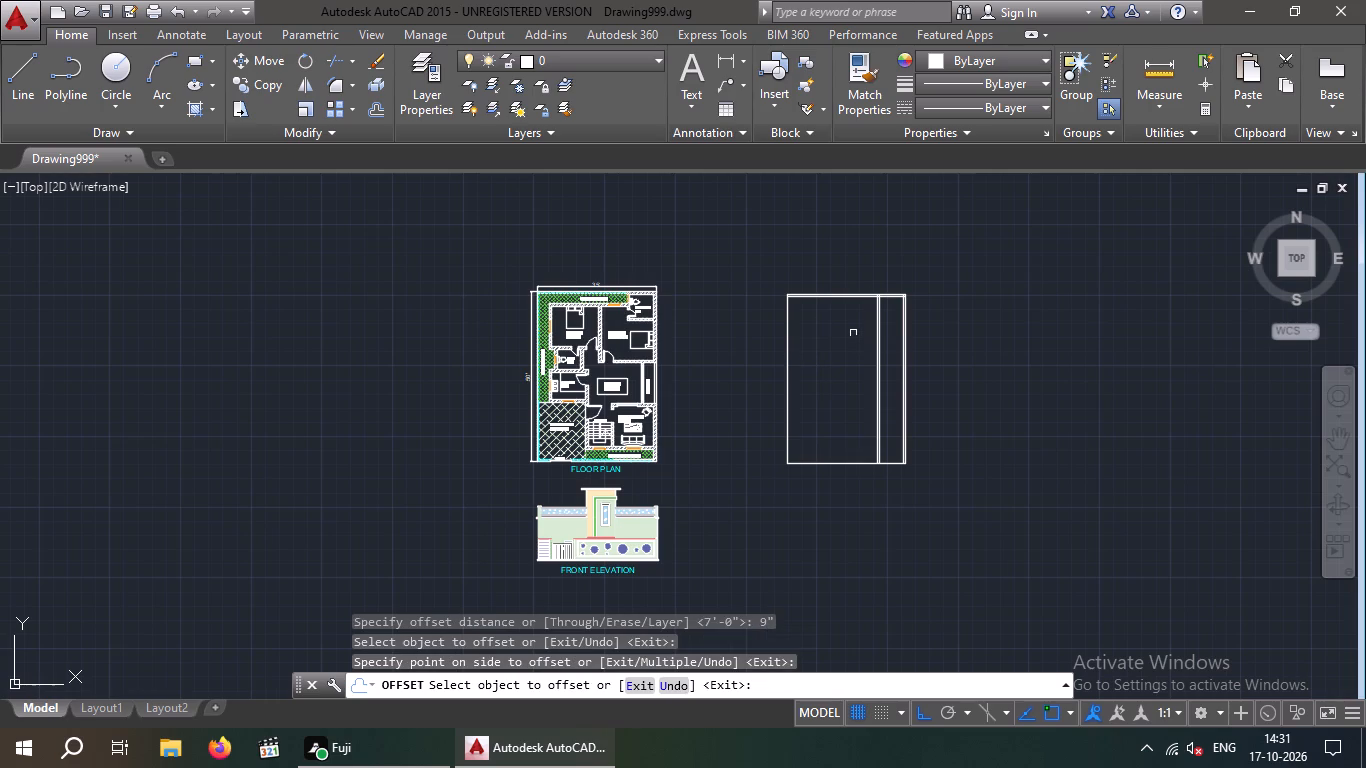
{"action": "key", "text": "Escape"}
{"action": "key", "text": "Escape"}
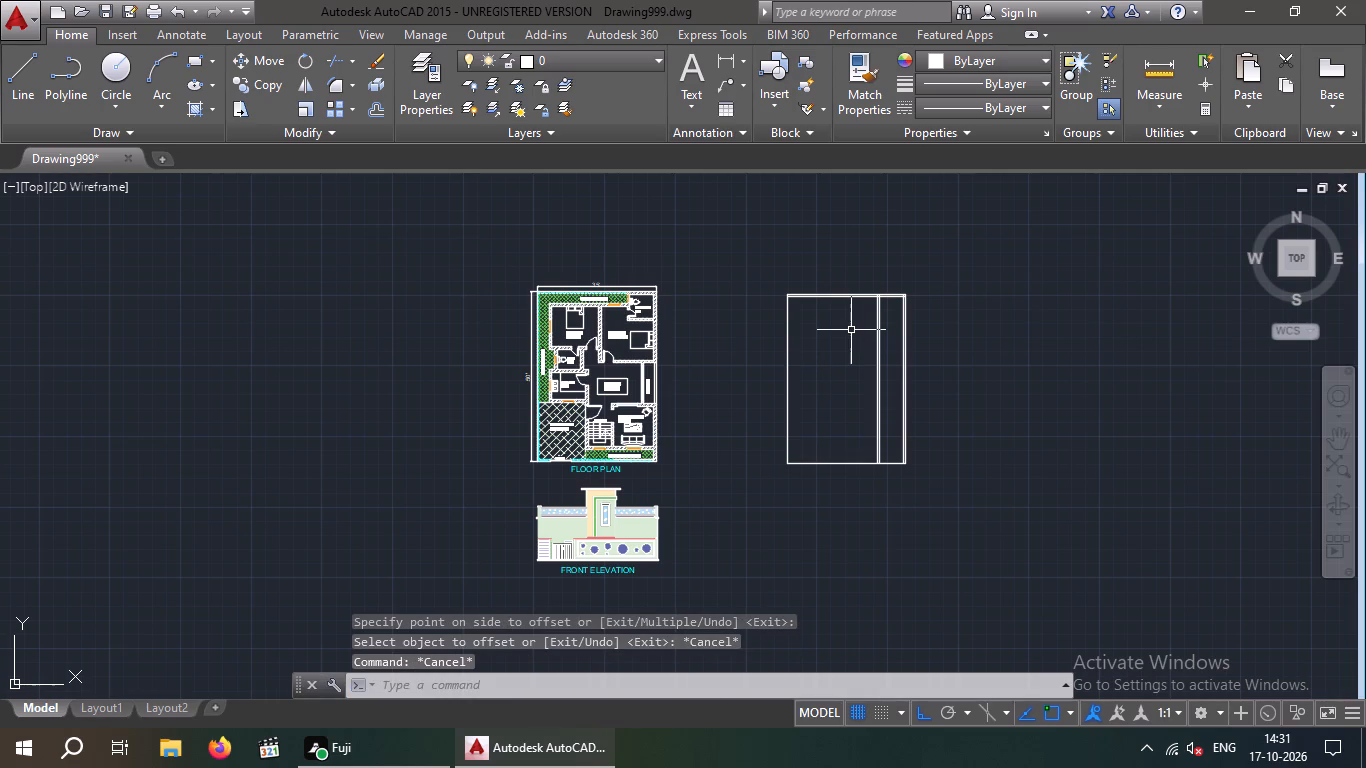
Trim the upper wall's inner line between the outline's left edge and the new 9" partition.
{"action": "type", "text": "TR"}
{"action": "key", "text": "space"}
{"action": "key", "text": "space"}
{"action": "scroll", "coordinate": [861, 296], "scroll_direction": "up", "scroll_amount": 2}
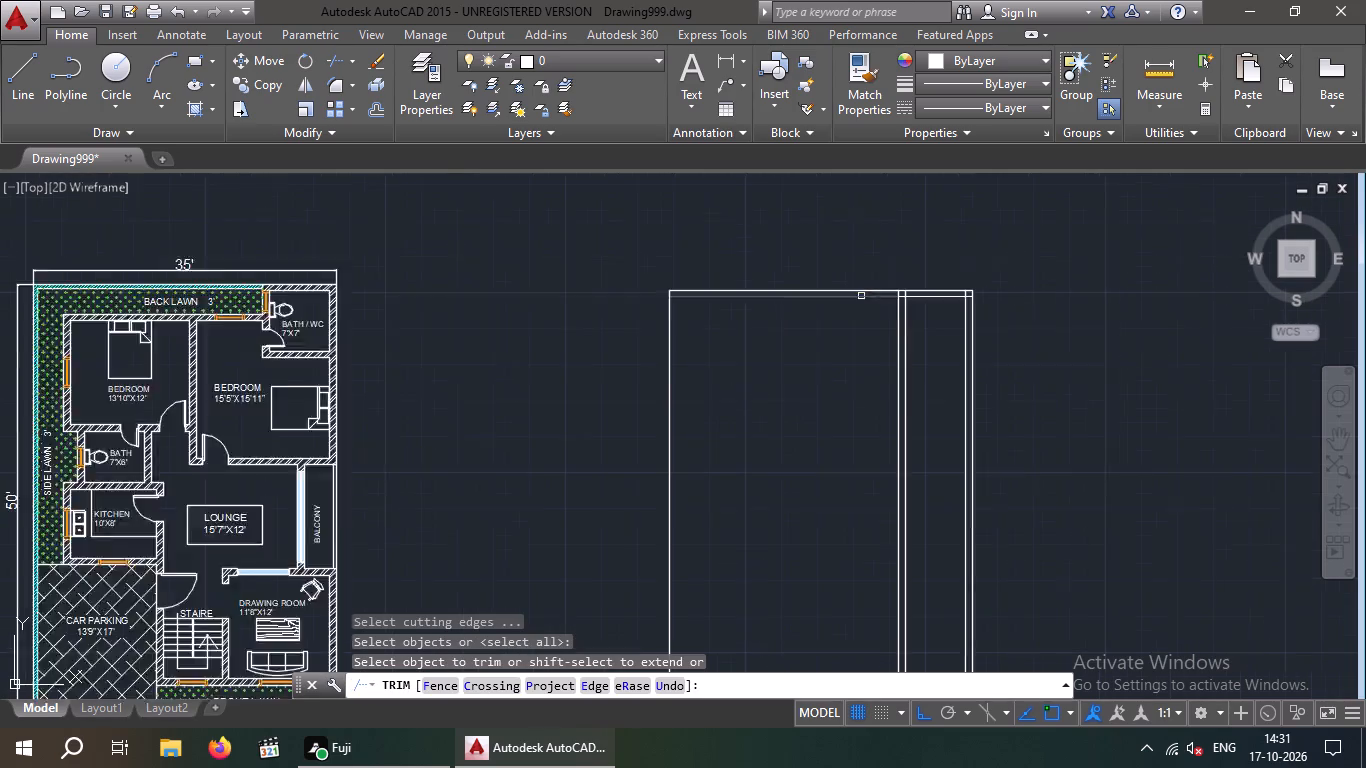
{"action": "scroll", "coordinate": [861, 298], "scroll_direction": "up", "scroll_amount": 2}
{"action": "left_click", "coordinate": [859, 298]}
{"action": "scroll", "coordinate": [878, 339], "scroll_direction": "down", "scroll_amount": 2}
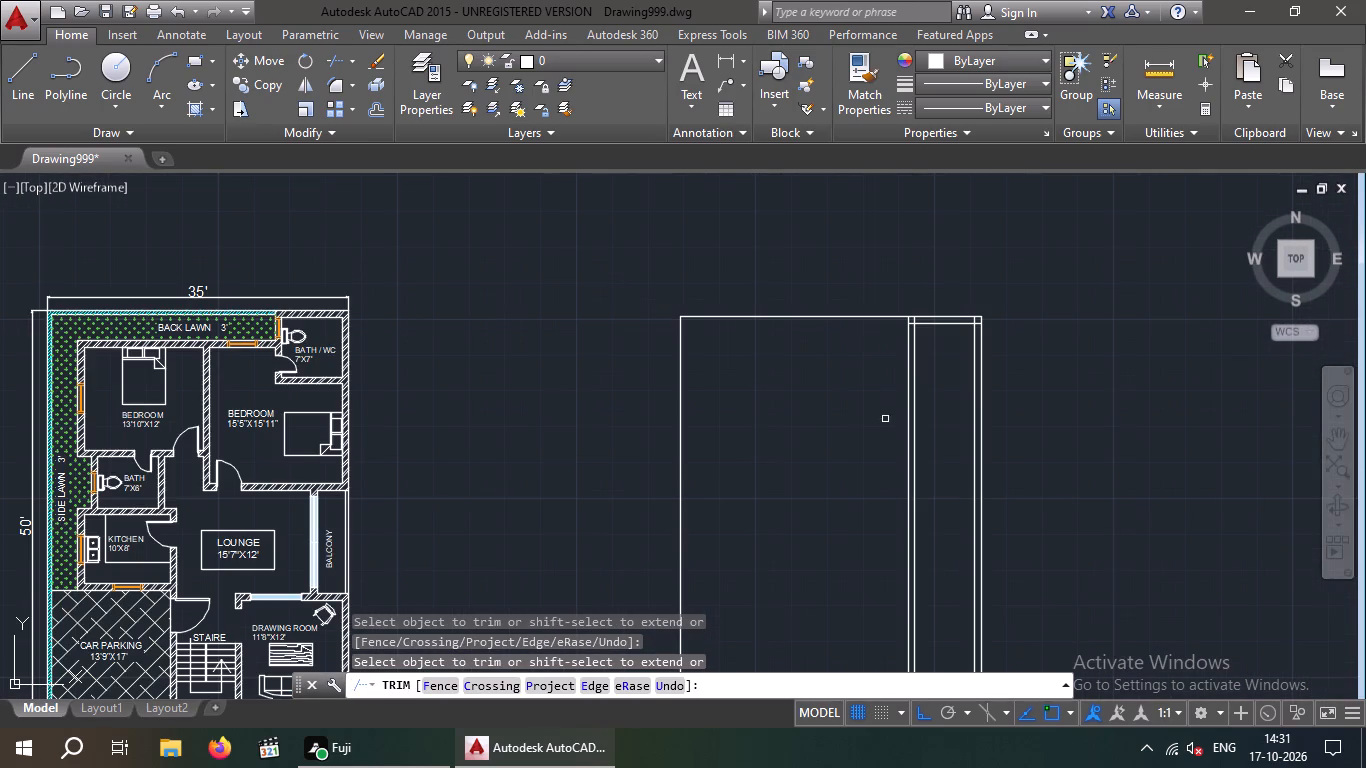
{"action": "key", "text": "Escape"}
{"action": "key", "text": "Escape"}
{"action": "key", "text": "Escape"}
{"action": "key", "text": "Escape"}
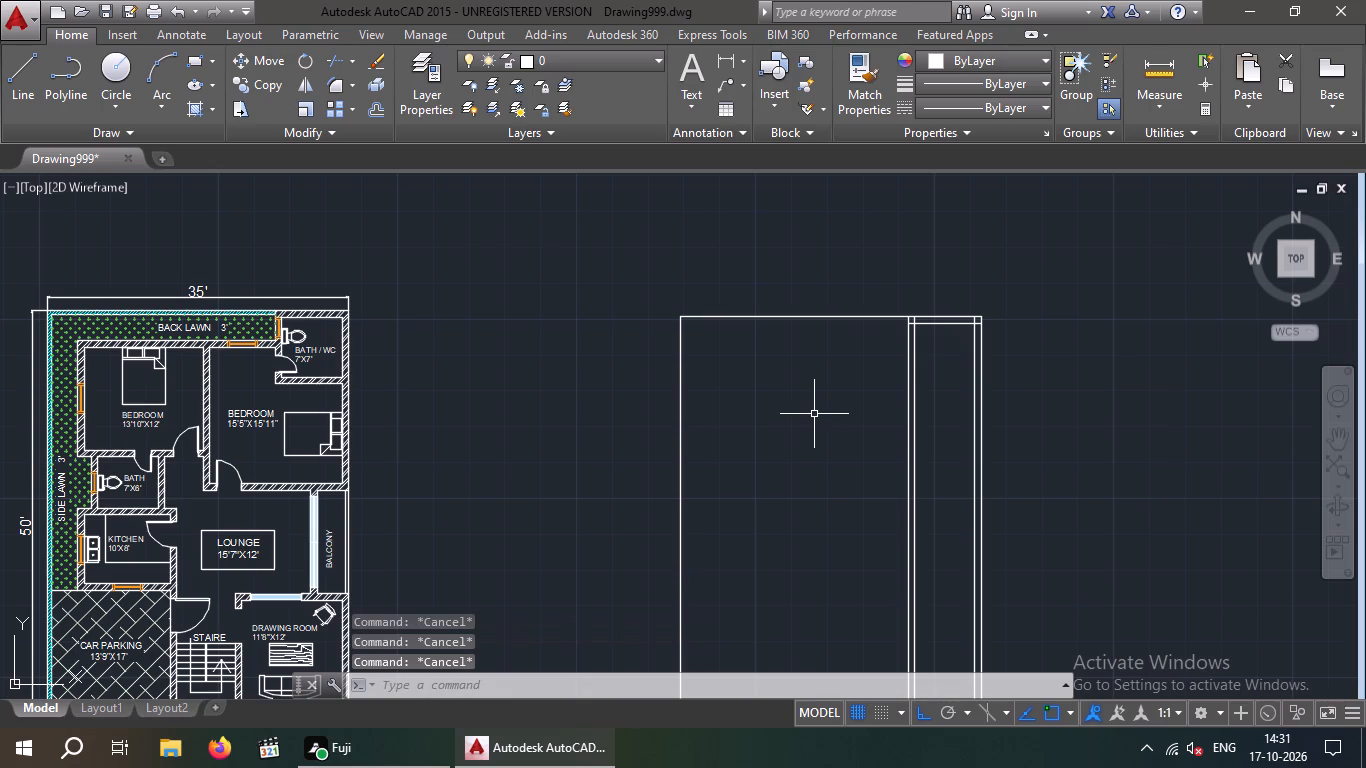
Offset the short inner line of the bath's upper wall 7' downward to set the bath's depth.
{"action": "key", "text": "o"}
{"action": "key", "text": "Return"}
{"action": "key", "text": "7"}
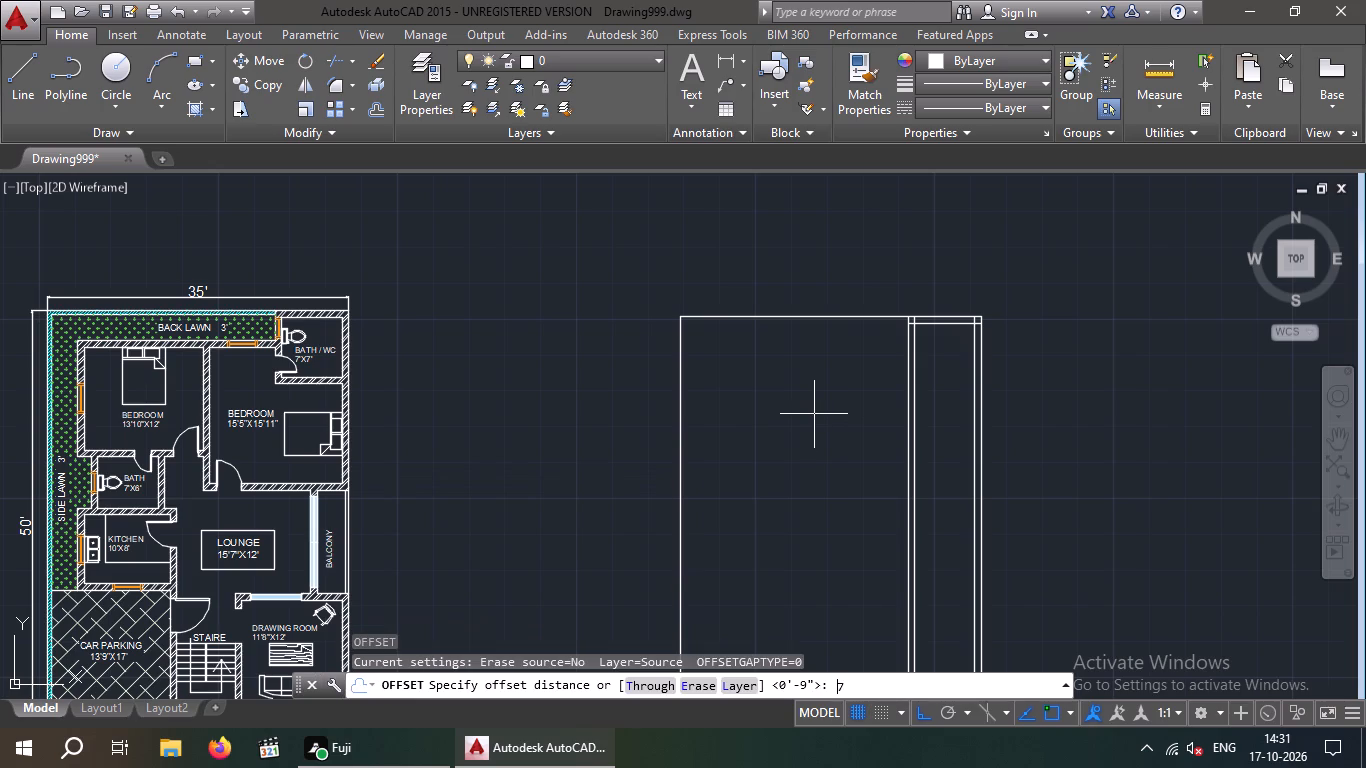
{"action": "key", "text": "apostrophe"}
{"action": "key", "text": "Return"}
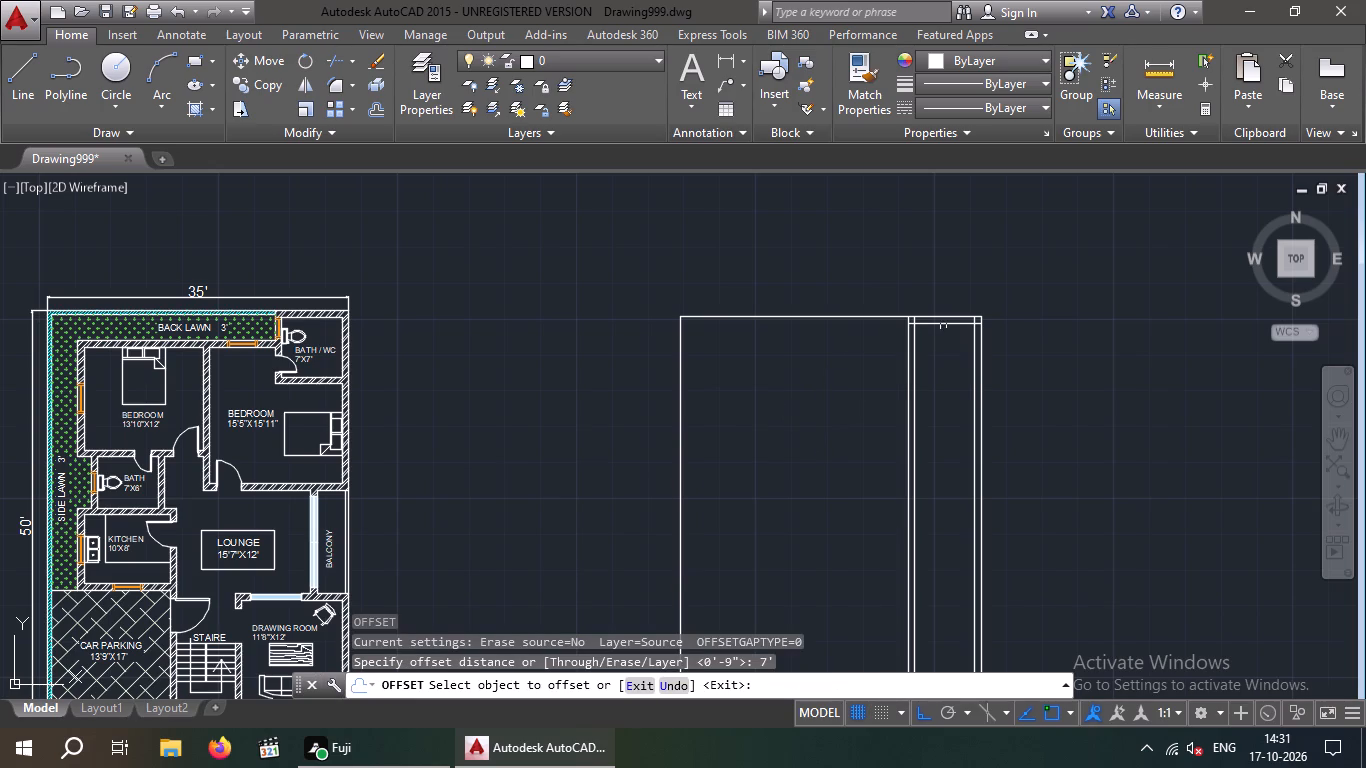
{"action": "left_click_drag", "start_coordinate": [944, 324], "coordinate": [943, 341]}
{"action": "left_click", "coordinate": [943, 372]}
{"action": "key", "text": "Escape"}
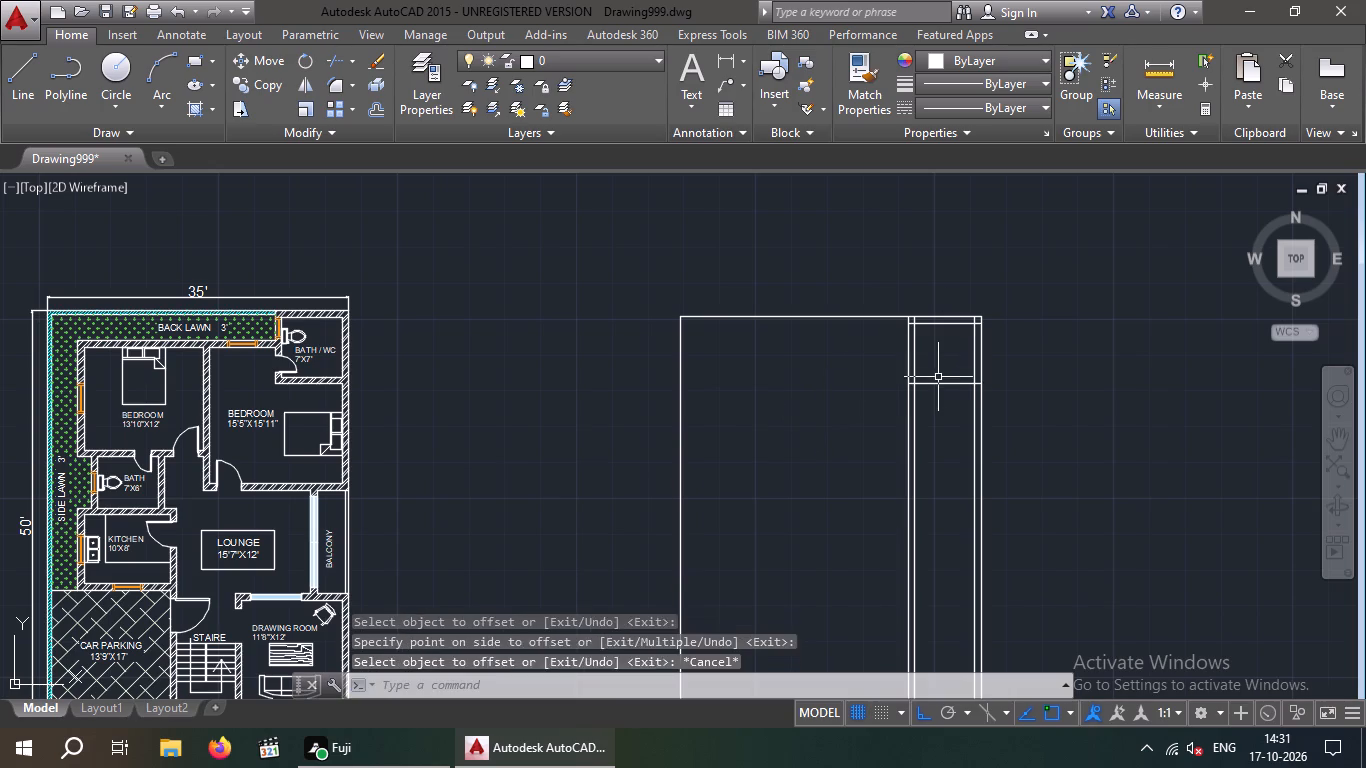
{"action": "key", "text": "Escape"}
Offset the bath's new lower line 9" further downward to give the bath's lower wall its thickness.
{"action": "key", "text": "o"}
{"action": "key", "text": "Return"}
{"action": "key", "text": "9"}
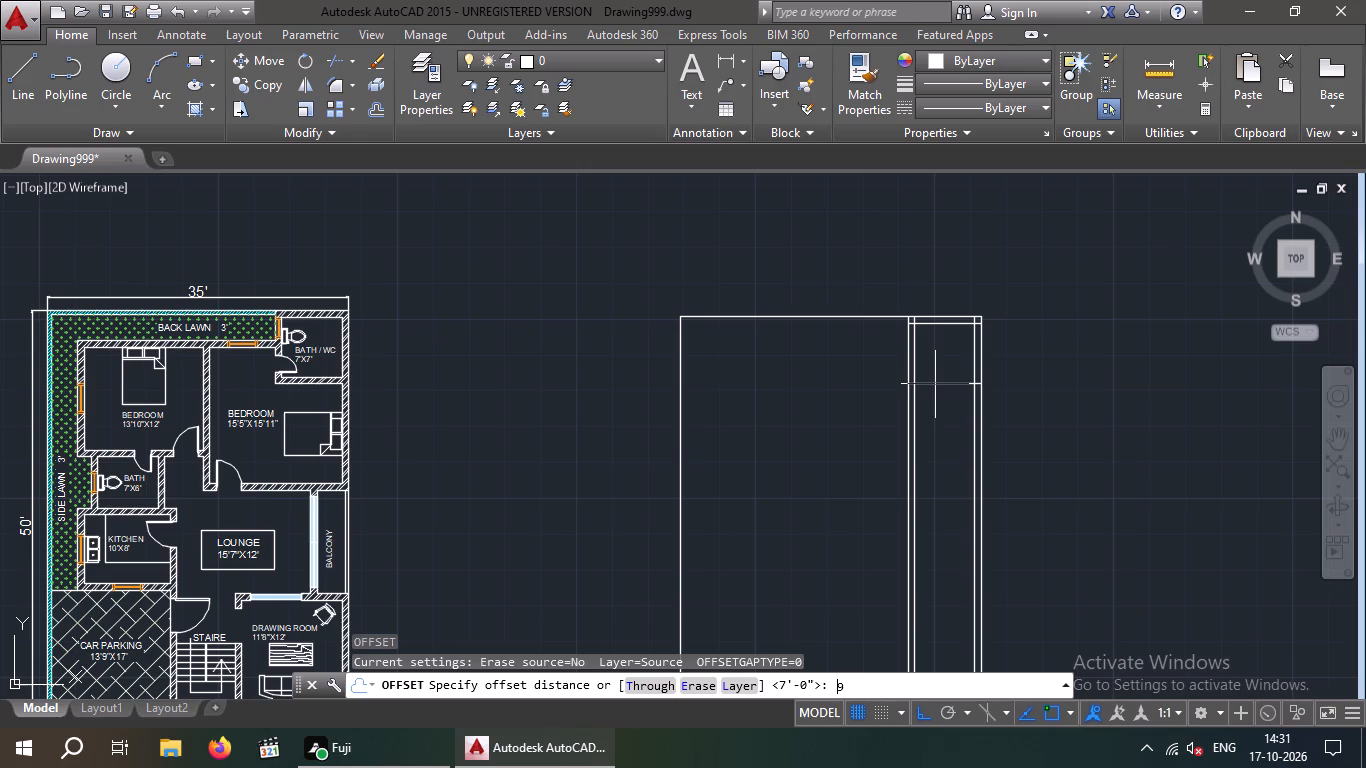
{"action": "key", "text": "shift+quotedbl"}
{"action": "key", "text": "Return"}
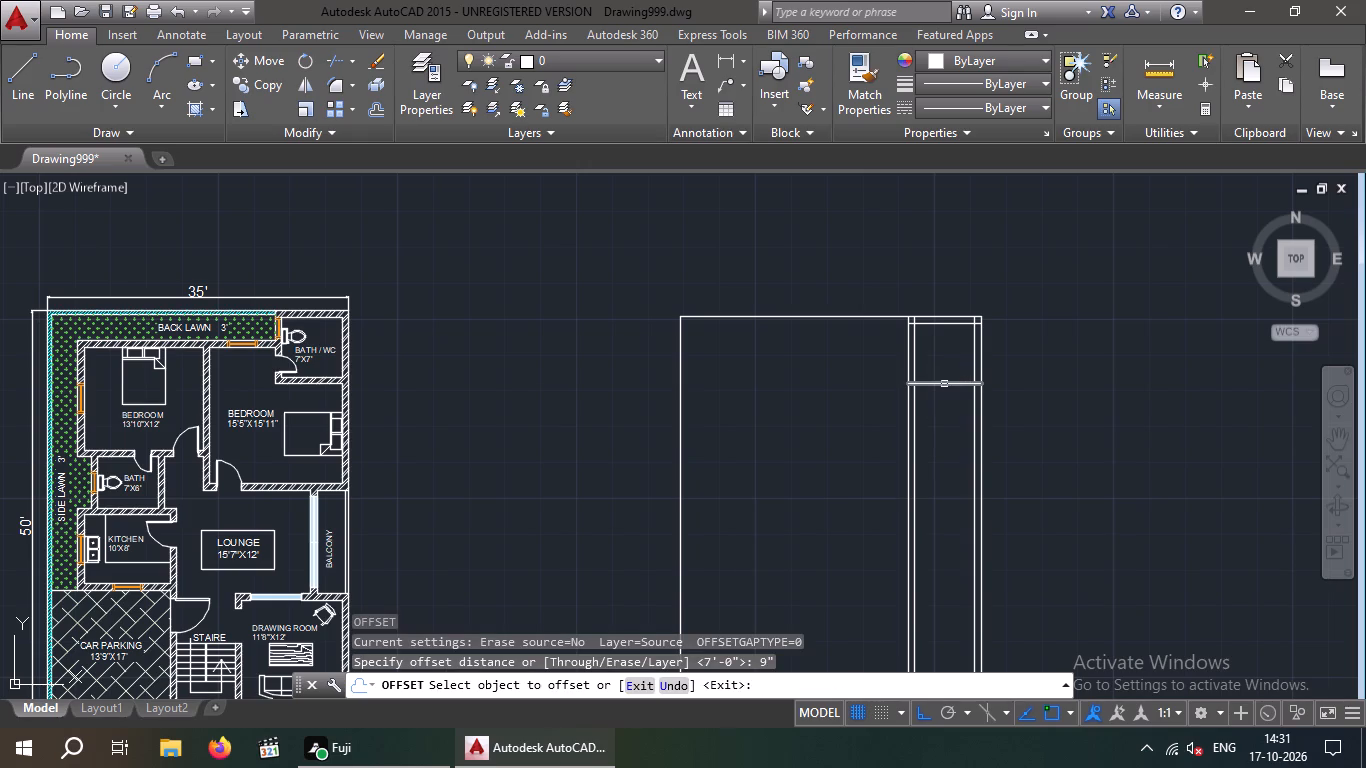
{"action": "left_click_drag", "start_coordinate": [943, 384], "coordinate": [939, 398]}
{"action": "left_click", "coordinate": [934, 407]}
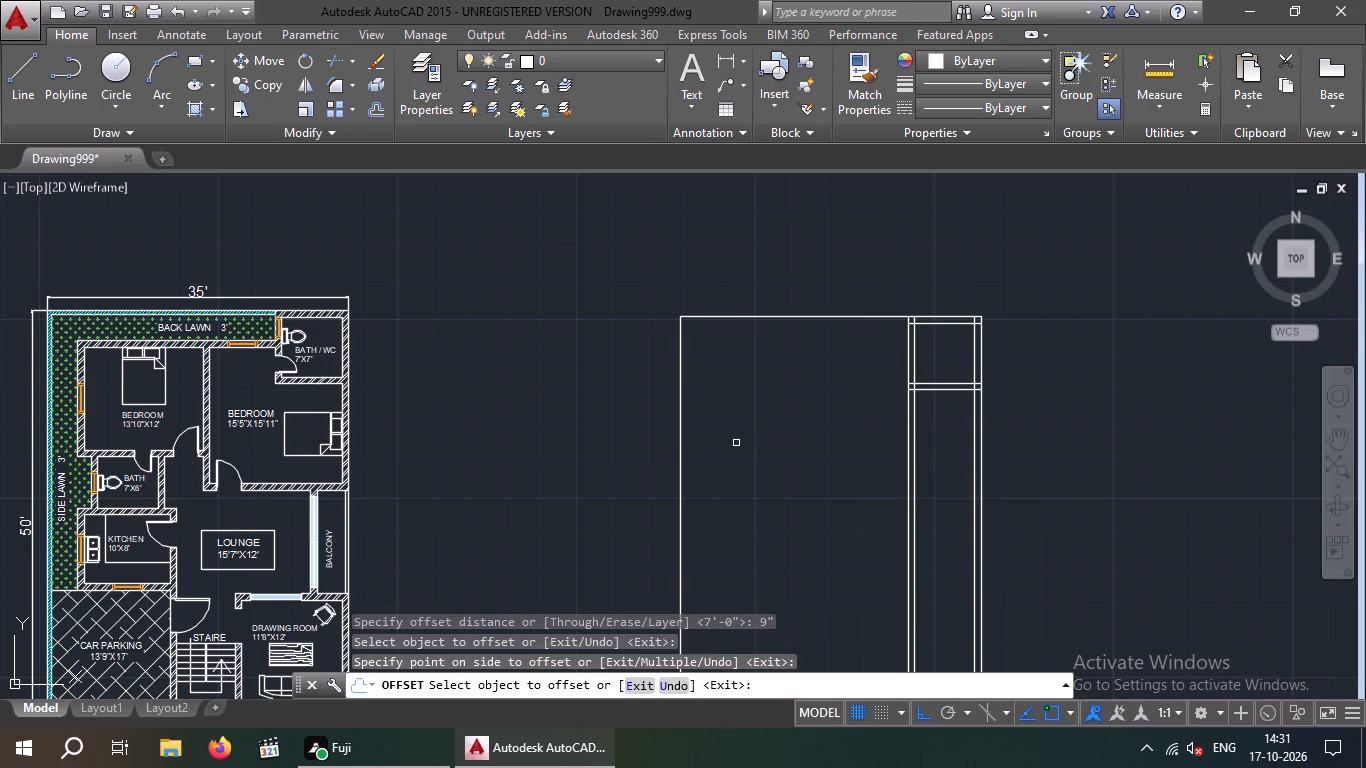
{"action": "key", "text": "Escape"}
{"action": "key", "text": "Escape"}
{"action": "key", "text": "Escape"}
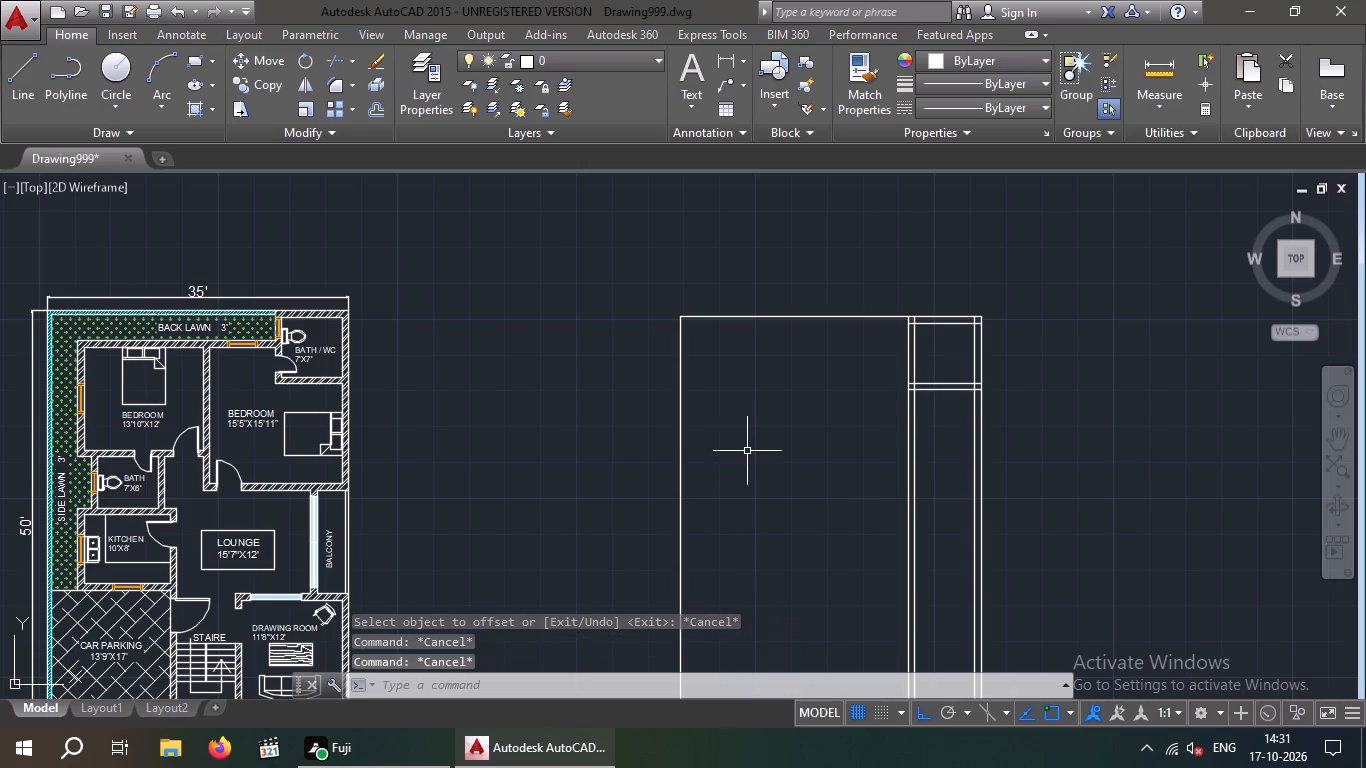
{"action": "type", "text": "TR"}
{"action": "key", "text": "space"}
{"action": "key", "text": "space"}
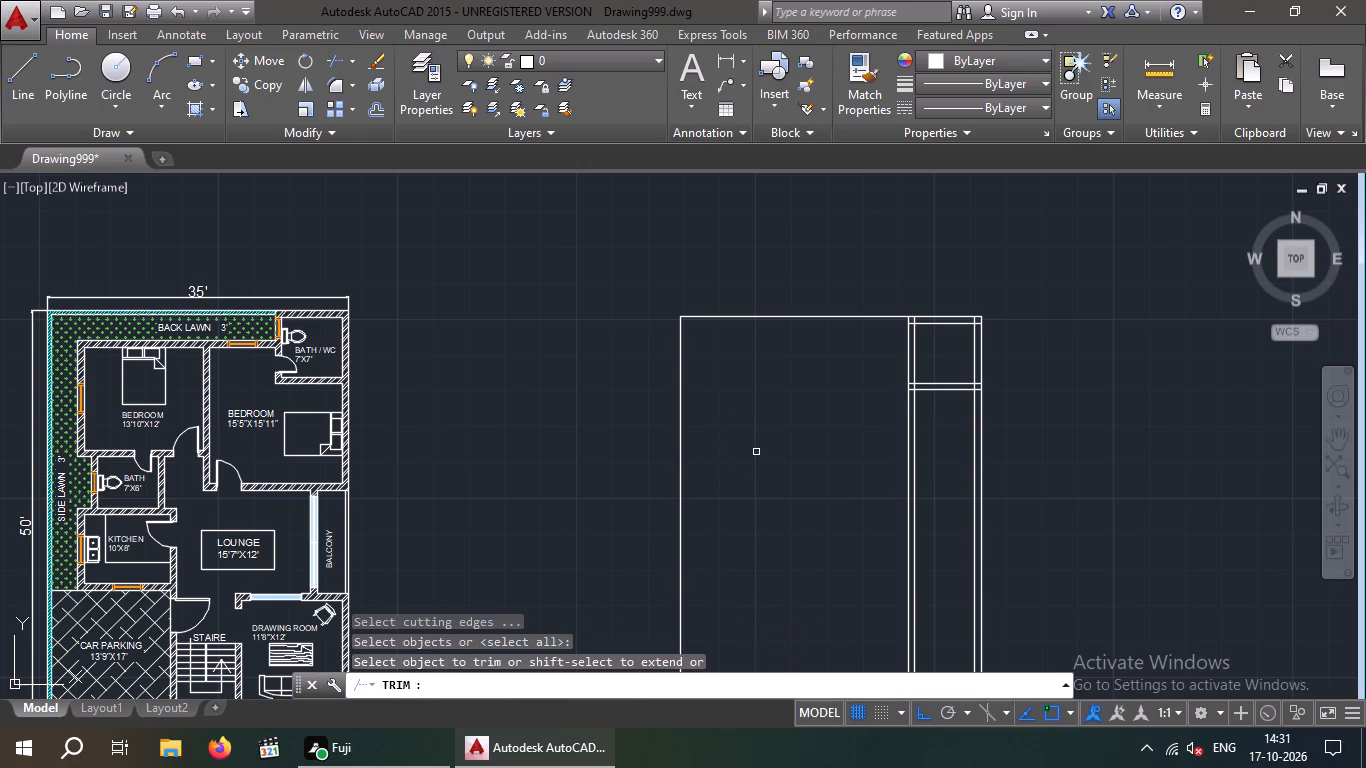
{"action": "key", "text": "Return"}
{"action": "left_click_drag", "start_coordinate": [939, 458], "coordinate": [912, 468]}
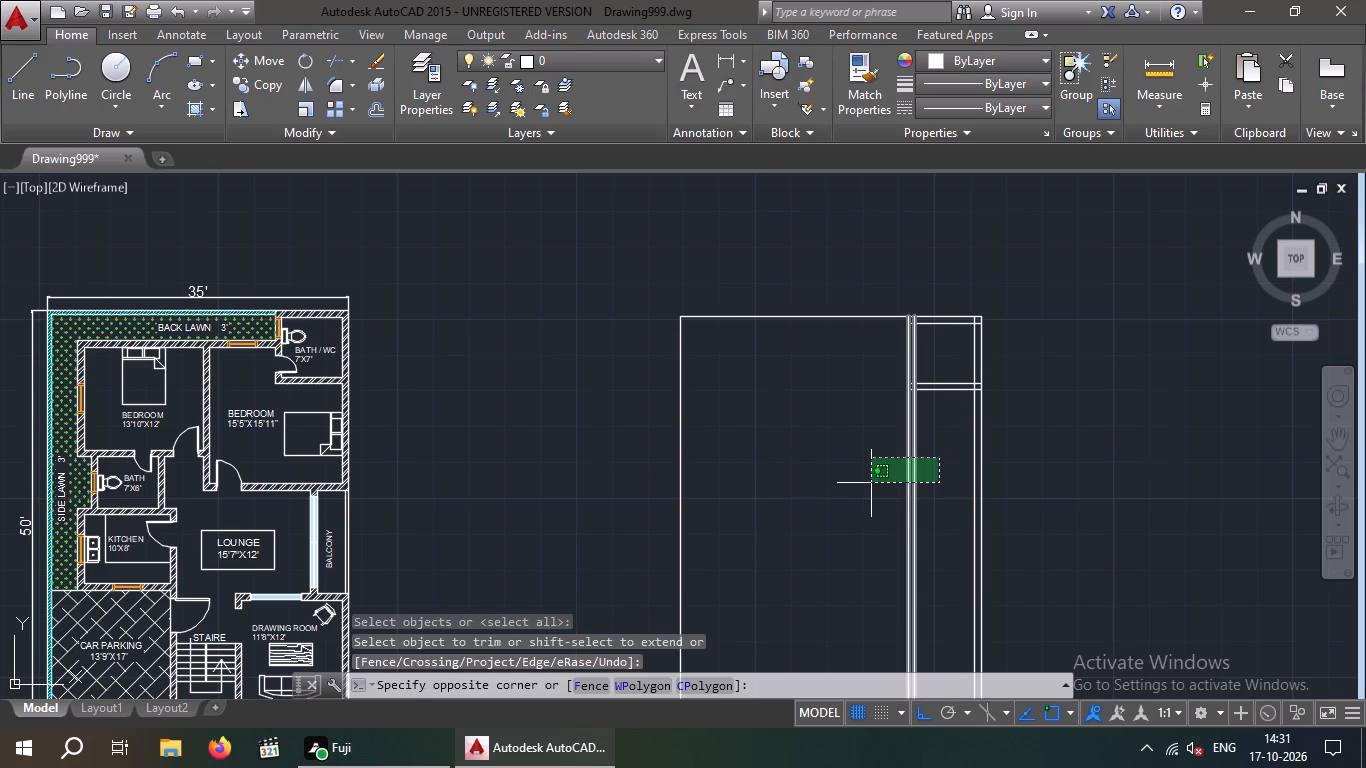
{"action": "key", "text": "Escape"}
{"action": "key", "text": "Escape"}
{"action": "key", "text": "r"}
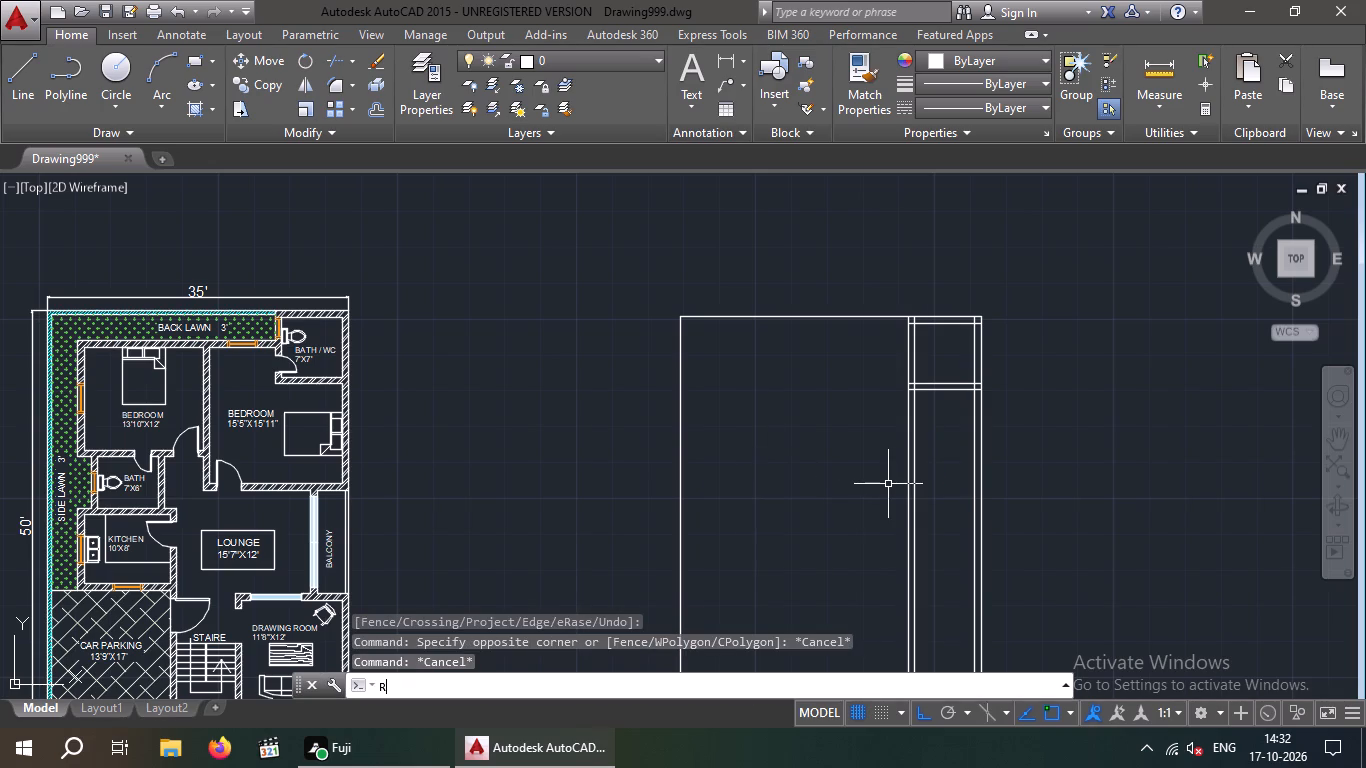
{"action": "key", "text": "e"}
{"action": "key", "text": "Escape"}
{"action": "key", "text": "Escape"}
Trim both vertical partition lines below the bath's lower wall.
{"action": "type", "text": "TR"}
{"action": "key", "text": "space"}
{"action": "key", "text": "space"}
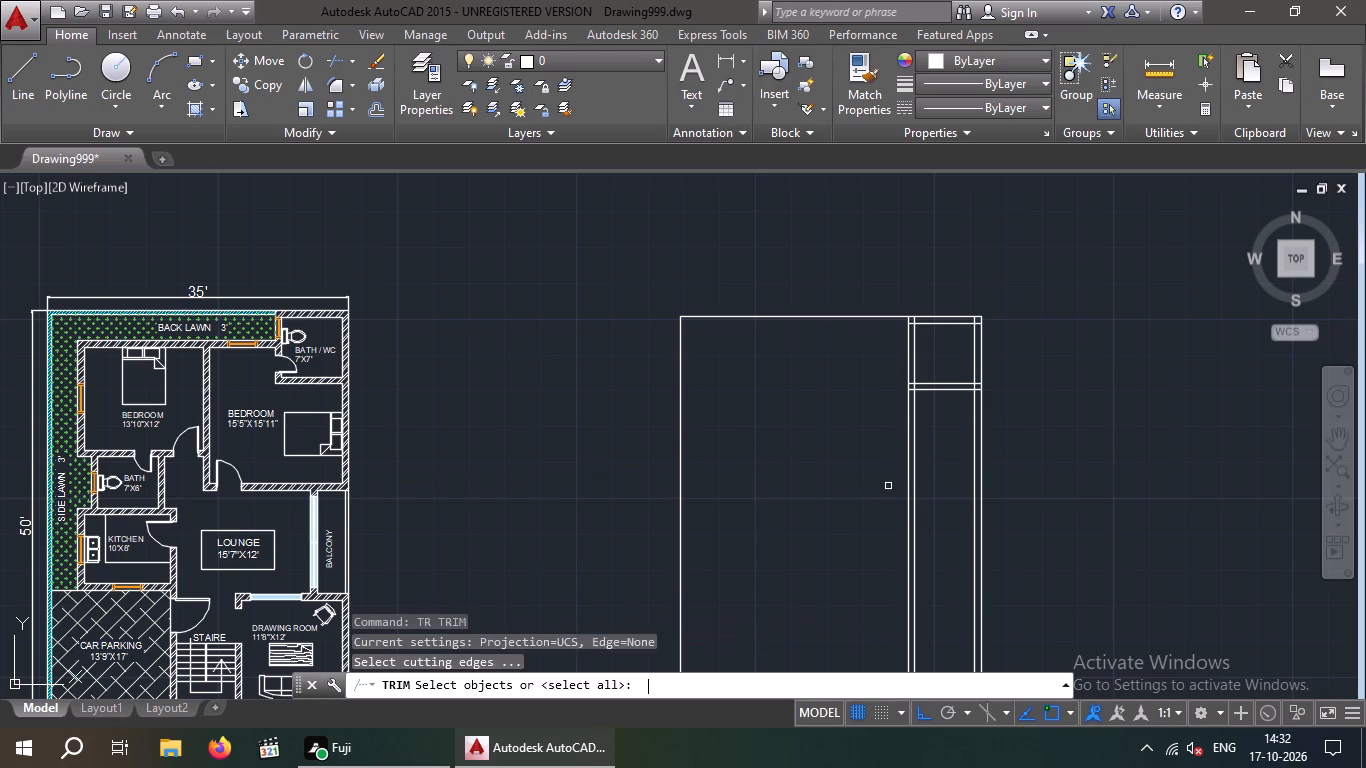
{"action": "left_click_drag", "start_coordinate": [951, 470], "coordinate": [897, 499]}
{"action": "left_click", "coordinate": [863, 504]}
{"action": "middle_click_drag", "start_coordinate": [849, 479], "coordinate": [774, 488]}
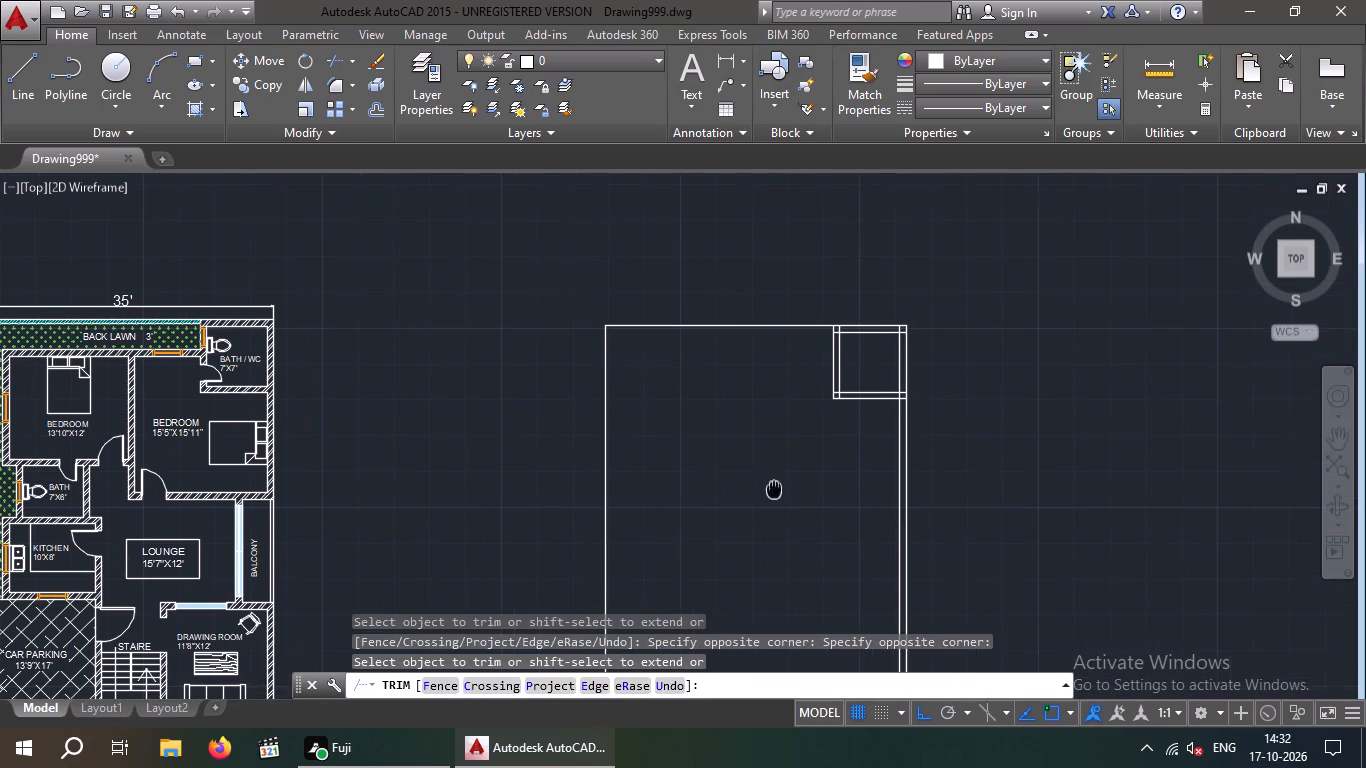
{"action": "key", "text": "Escape"}
{"action": "key", "text": "Escape"}
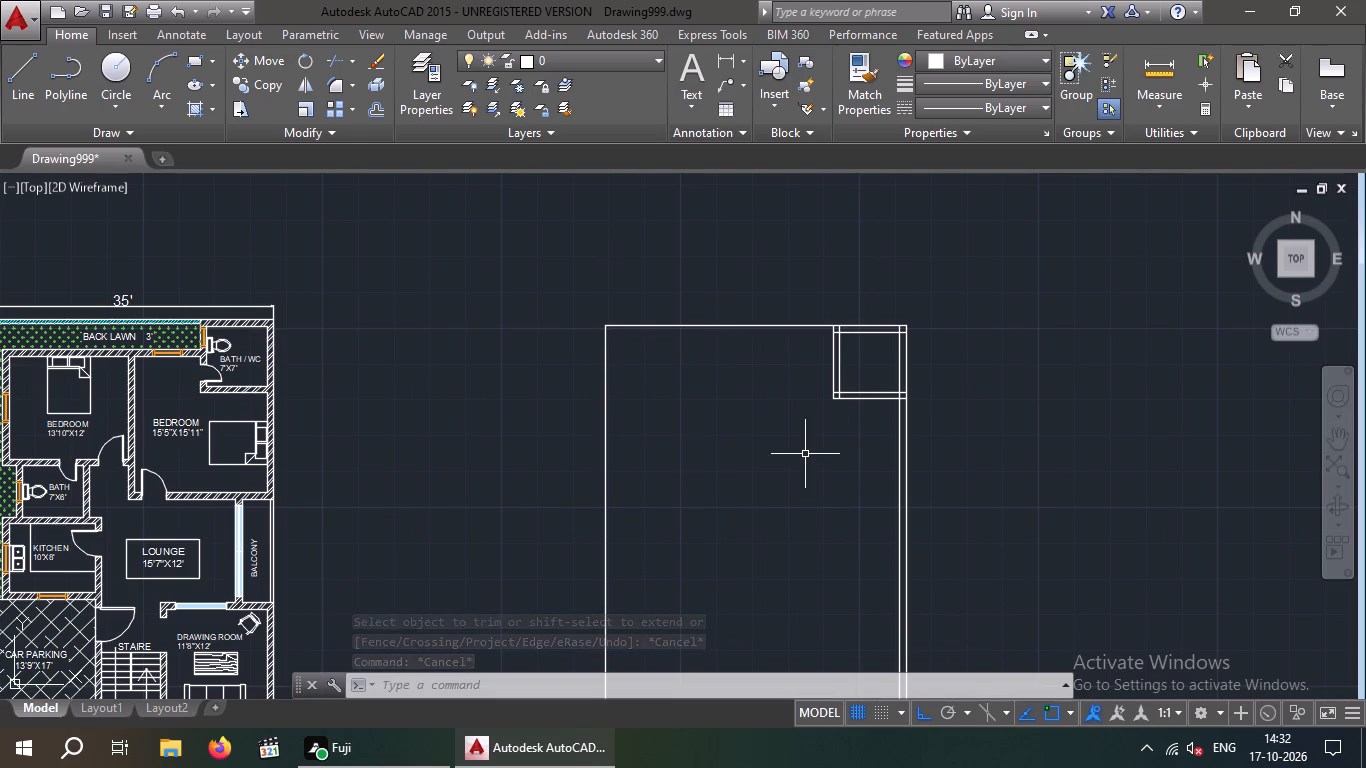
Offset the outline's upper edge 6" inward to form the boundary wall thickness.
{"action": "key", "text": "o"}
{"action": "key", "text": "Return"}
{"action": "key", "text": "6"}
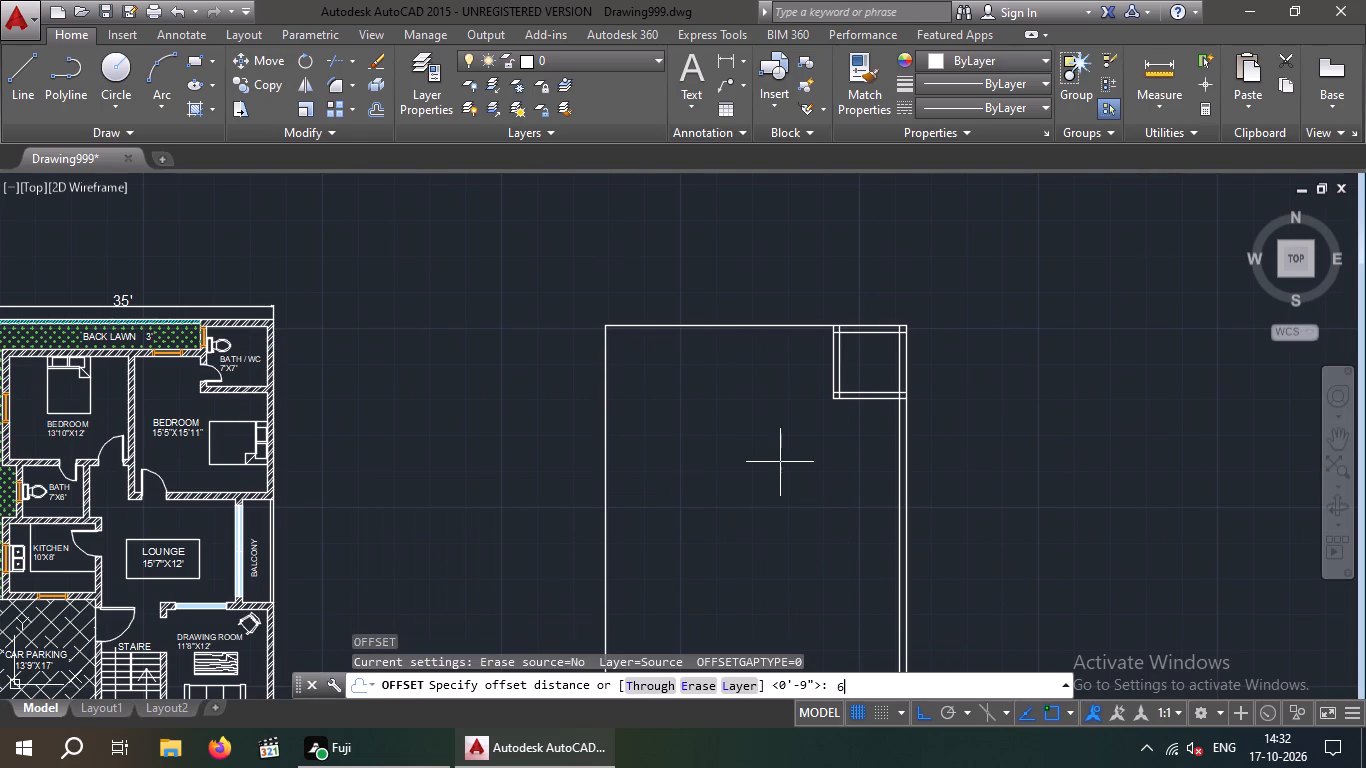
{"action": "key", "text": "shift+quotedbl"}
{"action": "key", "text": "Return"}
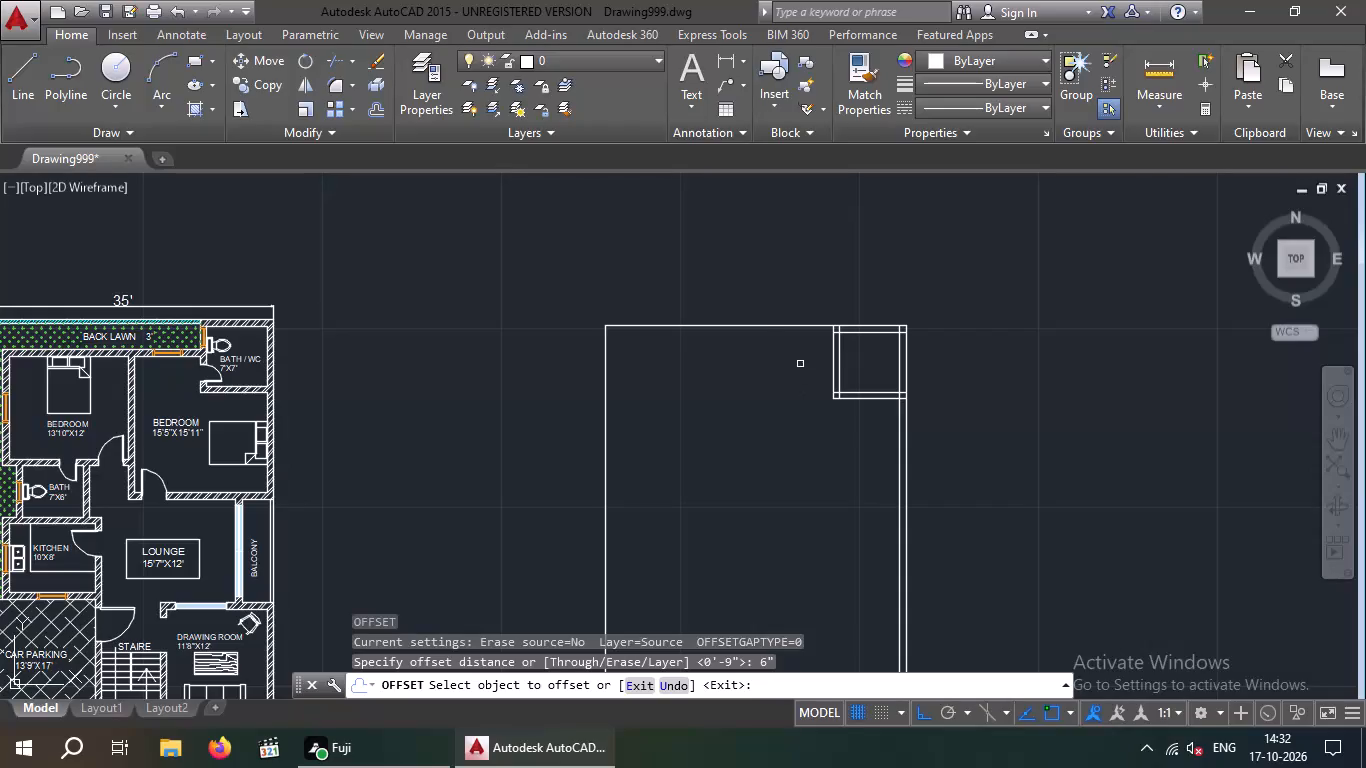
{"action": "left_click", "coordinate": [763, 325]}
{"action": "left_click", "coordinate": [765, 360]}
{"action": "key", "text": "Escape"}
{"action": "key", "text": "Escape"}
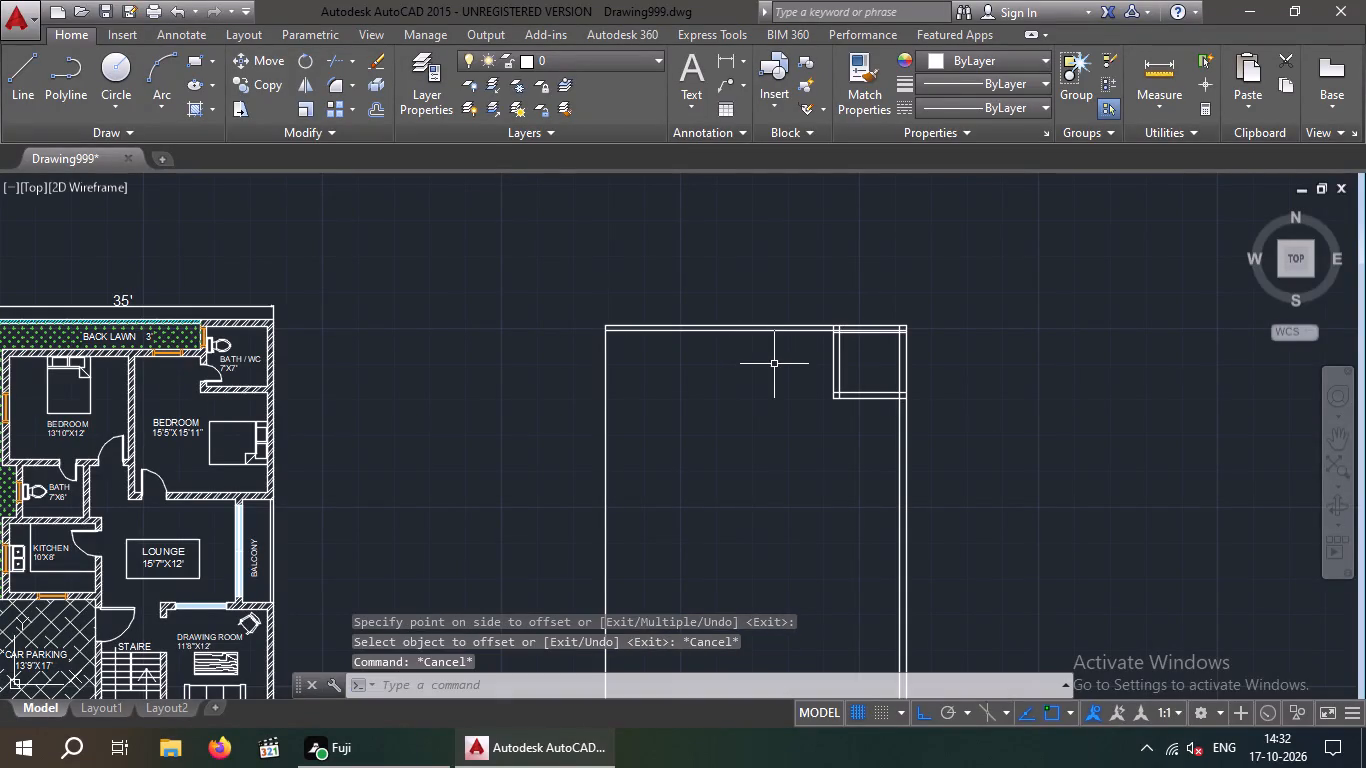
Trim the new 6" wall line where it runs through the bath and its 9" partition.
{"action": "type", "text": "TR"}
{"action": "key", "text": "space"}
{"action": "key", "text": "space"}
{"action": "scroll", "coordinate": [849, 325], "scroll_direction": "up", "scroll_amount": 4}
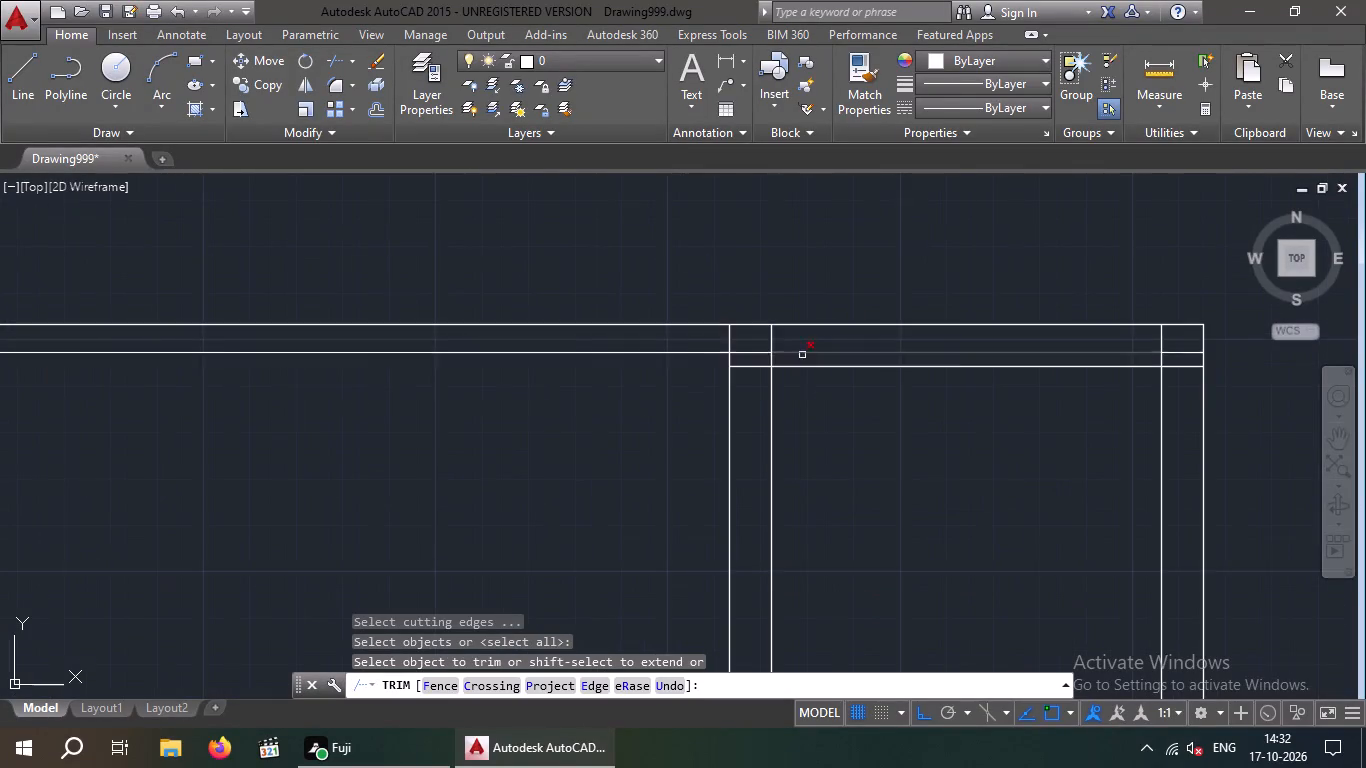
{"action": "scroll", "coordinate": [800, 355], "scroll_direction": "up", "scroll_amount": 2}
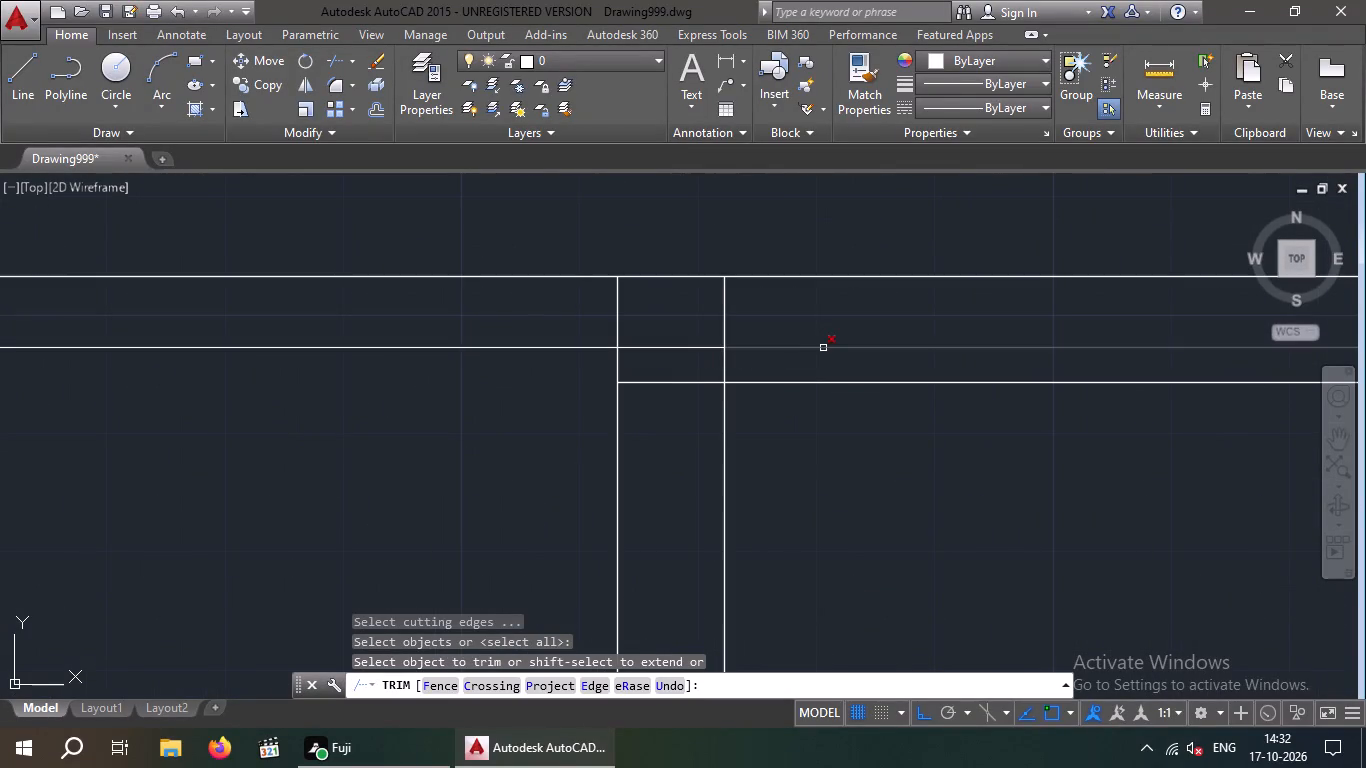
{"action": "left_click", "coordinate": [823, 348]}
{"action": "left_click", "coordinate": [693, 349]}
{"action": "scroll", "coordinate": [697, 343], "scroll_direction": "down", "scroll_amount": 3}
{"action": "key", "text": "Escape"}
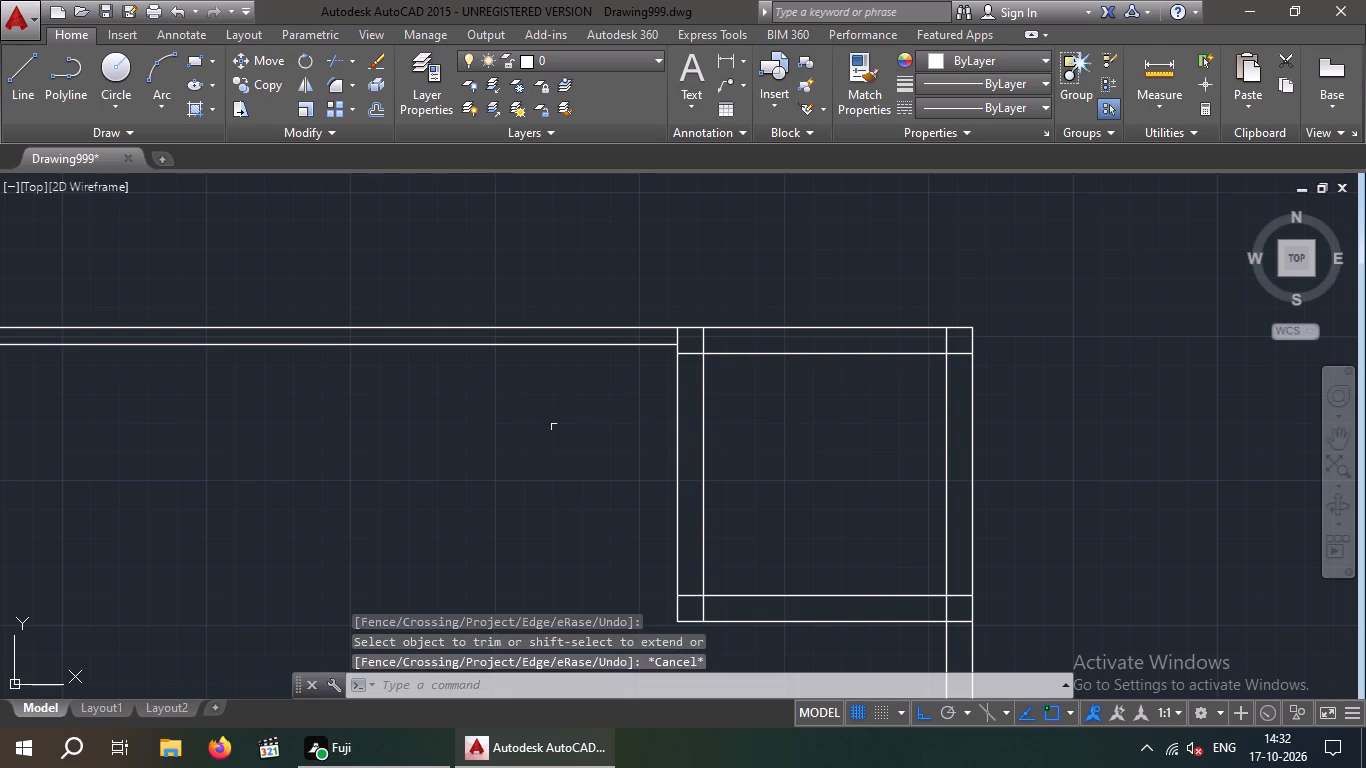
{"action": "key", "text": "Escape"}
Offset the inner line of the upper 6" boundary wall 3' downward to set the back lawn's depth.
{"action": "key", "text": "o"}
{"action": "key", "text": "Return"}
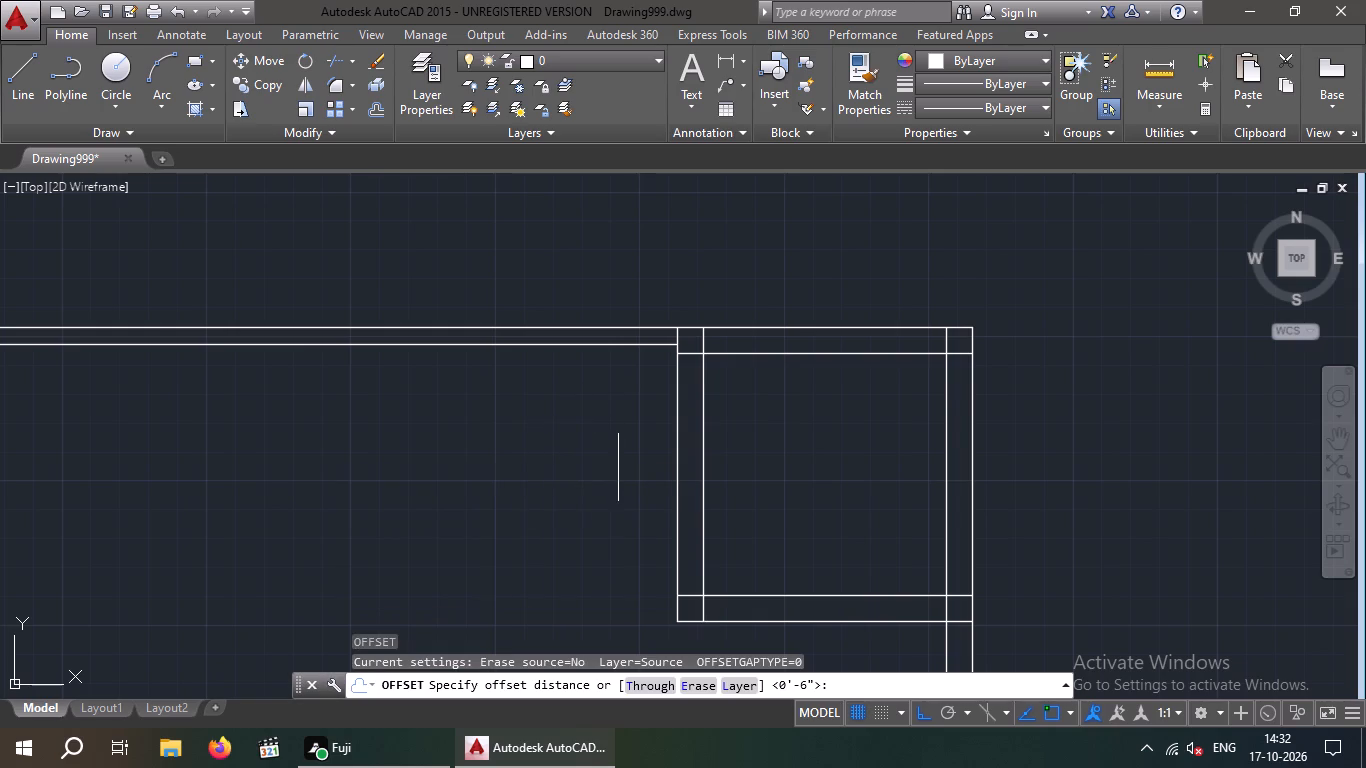
{"action": "key", "text": "3"}
{"action": "key", "text": "apostrophe"}
{"action": "key", "text": "Return"}
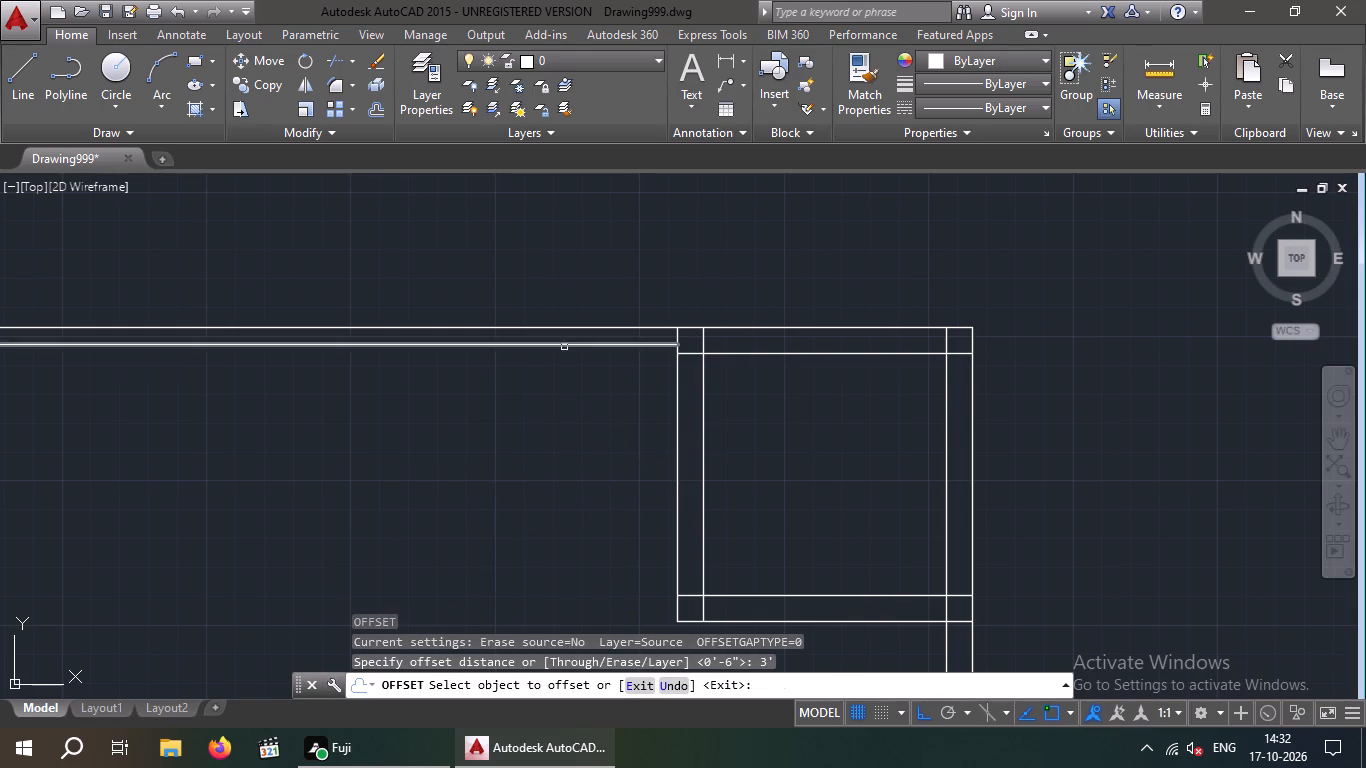
{"action": "left_click", "coordinate": [564, 346]}
{"action": "left_click", "coordinate": [547, 409]}
{"action": "scroll", "coordinate": [555, 403], "scroll_direction": "down", "scroll_amount": 3}
{"action": "key", "text": "Escape"}
{"action": "key", "text": "Escape"}
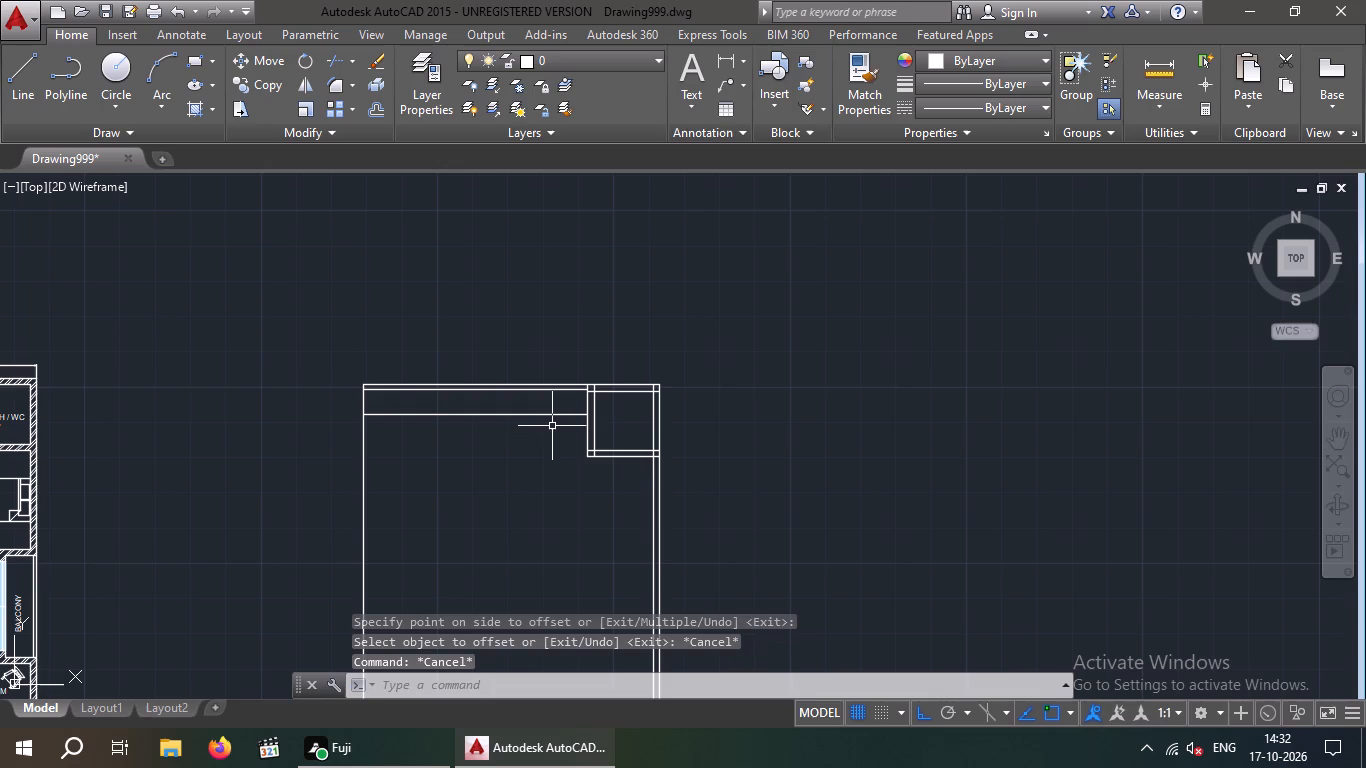
Offset the back lawn's lower line 9" further downward to form the wall below the lawn.
{"action": "key", "text": "o"}
{"action": "key", "text": "Return"}
{"action": "key", "text": "9"}
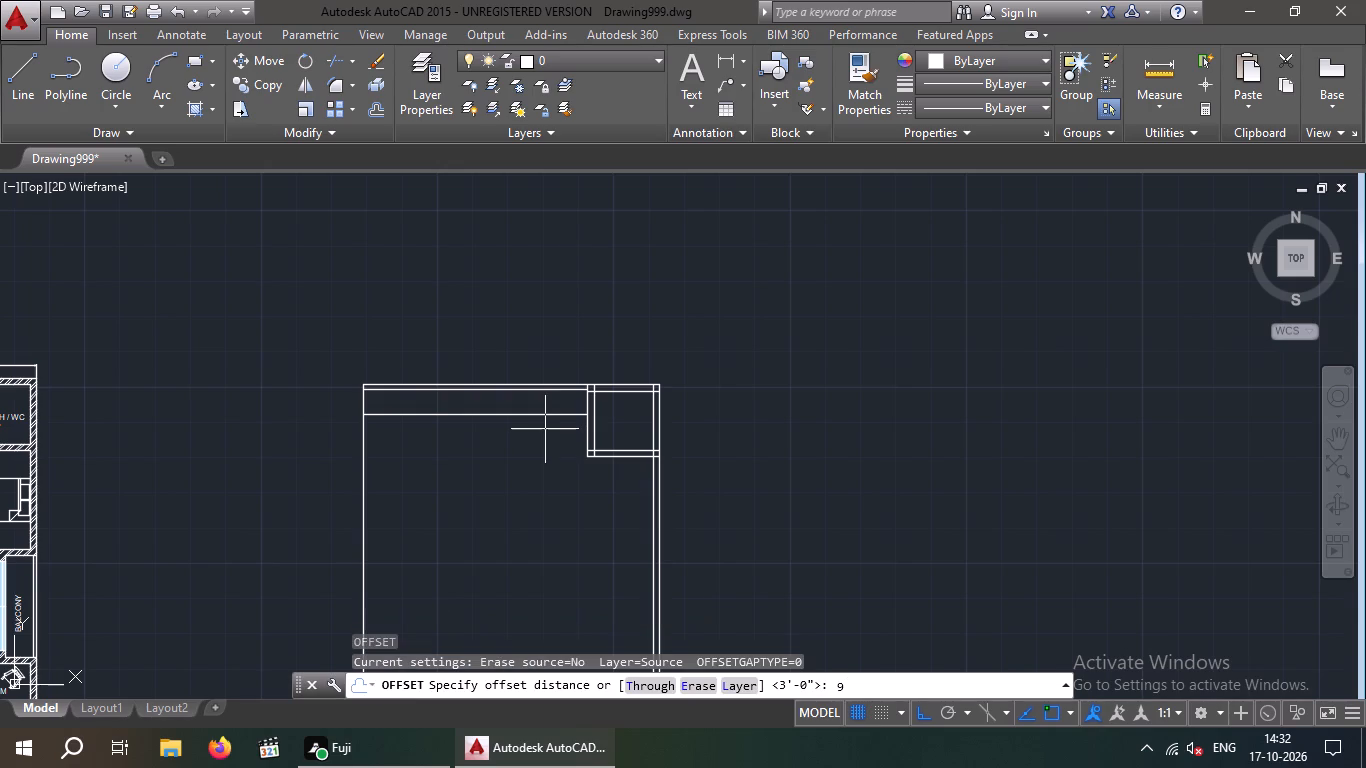
{"action": "key", "text": "shift+quotedbl"}
{"action": "key", "text": "Return"}
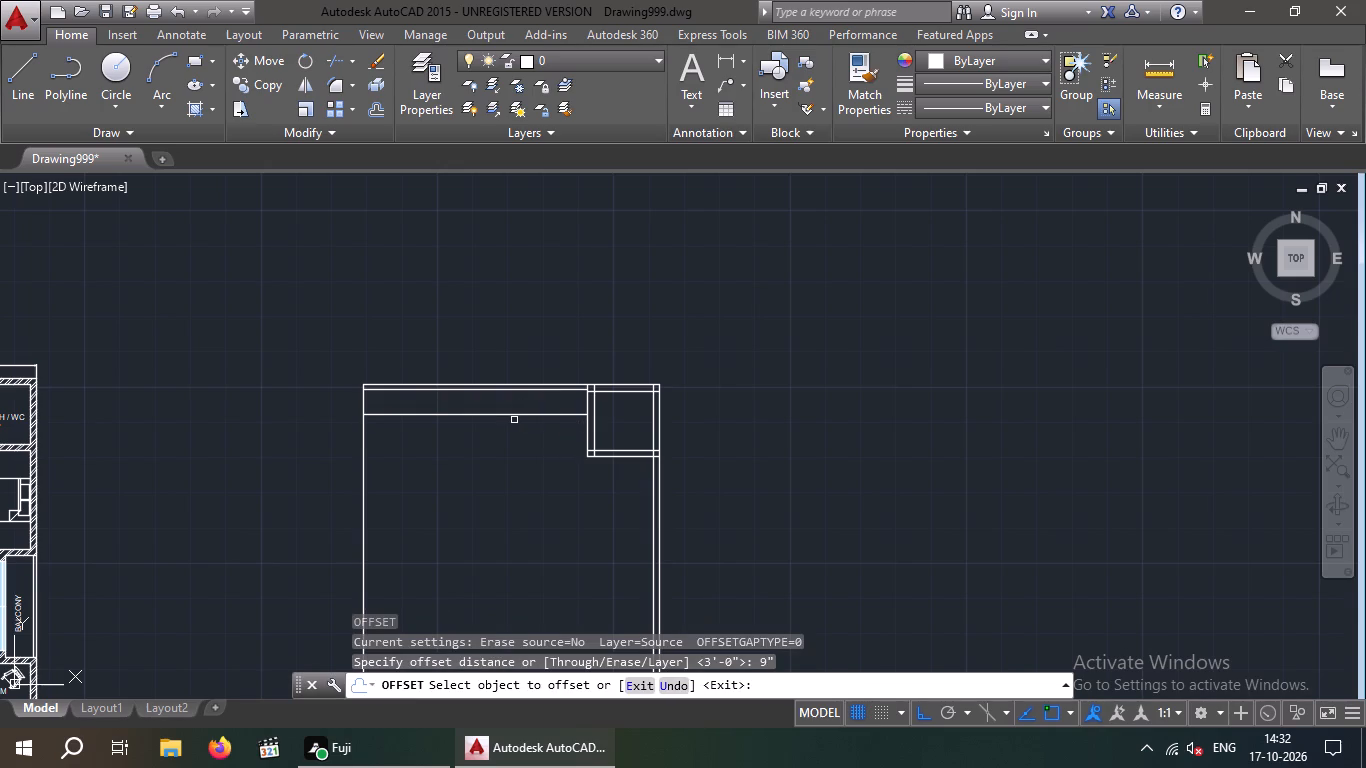
{"action": "left_click", "coordinate": [513, 415]}
{"action": "left_click", "coordinate": [511, 439]}
{"action": "scroll", "coordinate": [514, 460], "scroll_direction": "down", "scroll_amount": 1}
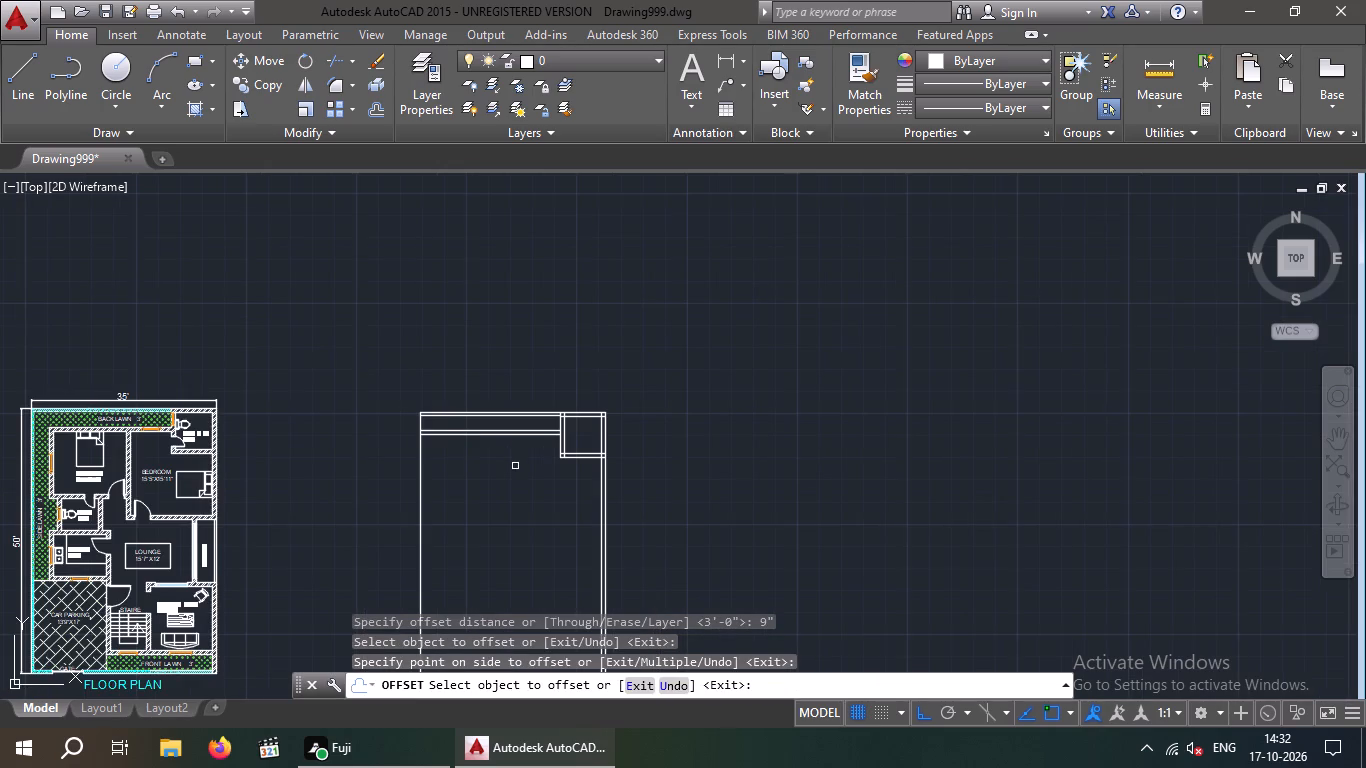
{"action": "middle_click_drag", "start_coordinate": [553, 468], "coordinate": [582, 459]}
{"action": "middle_click_drag", "start_coordinate": [532, 474], "coordinate": [601, 447]}
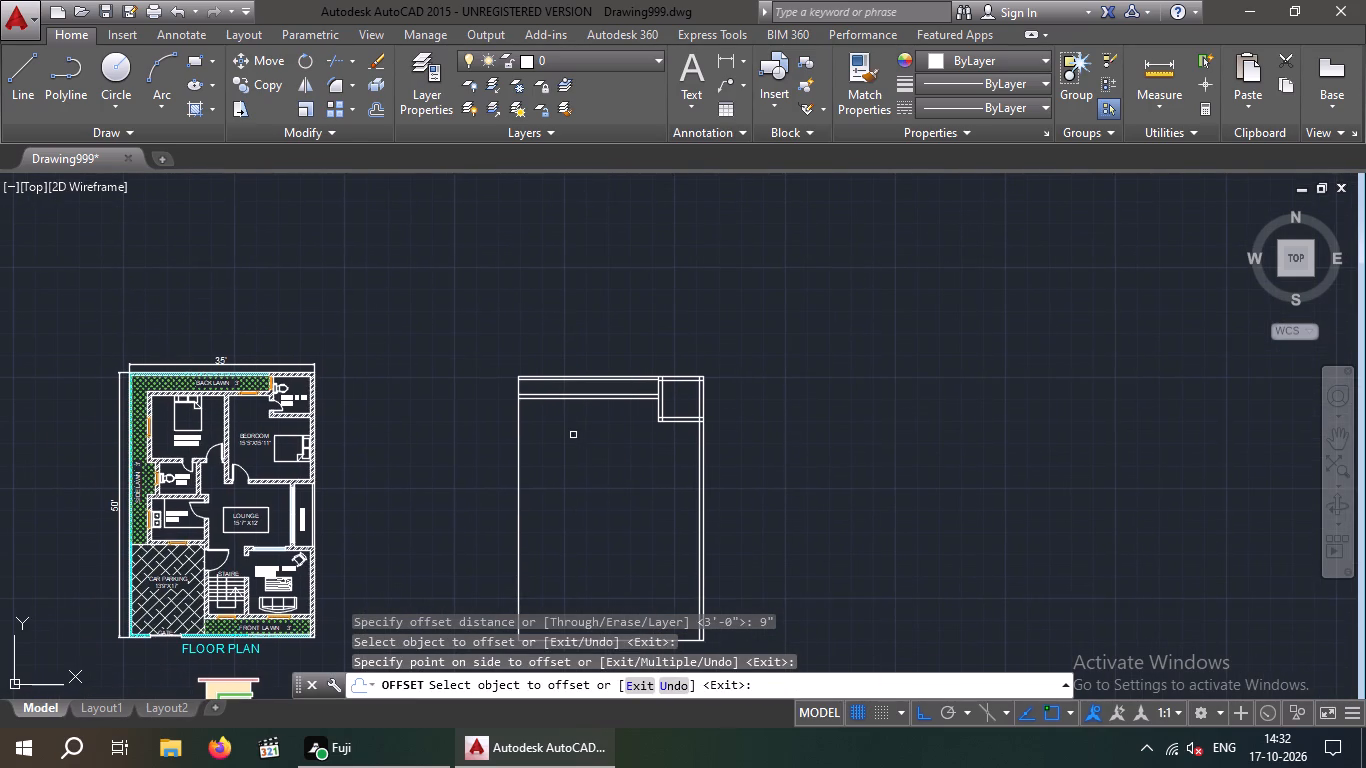
{"action": "key", "text": "Escape"}
{"action": "key", "text": "Escape"}
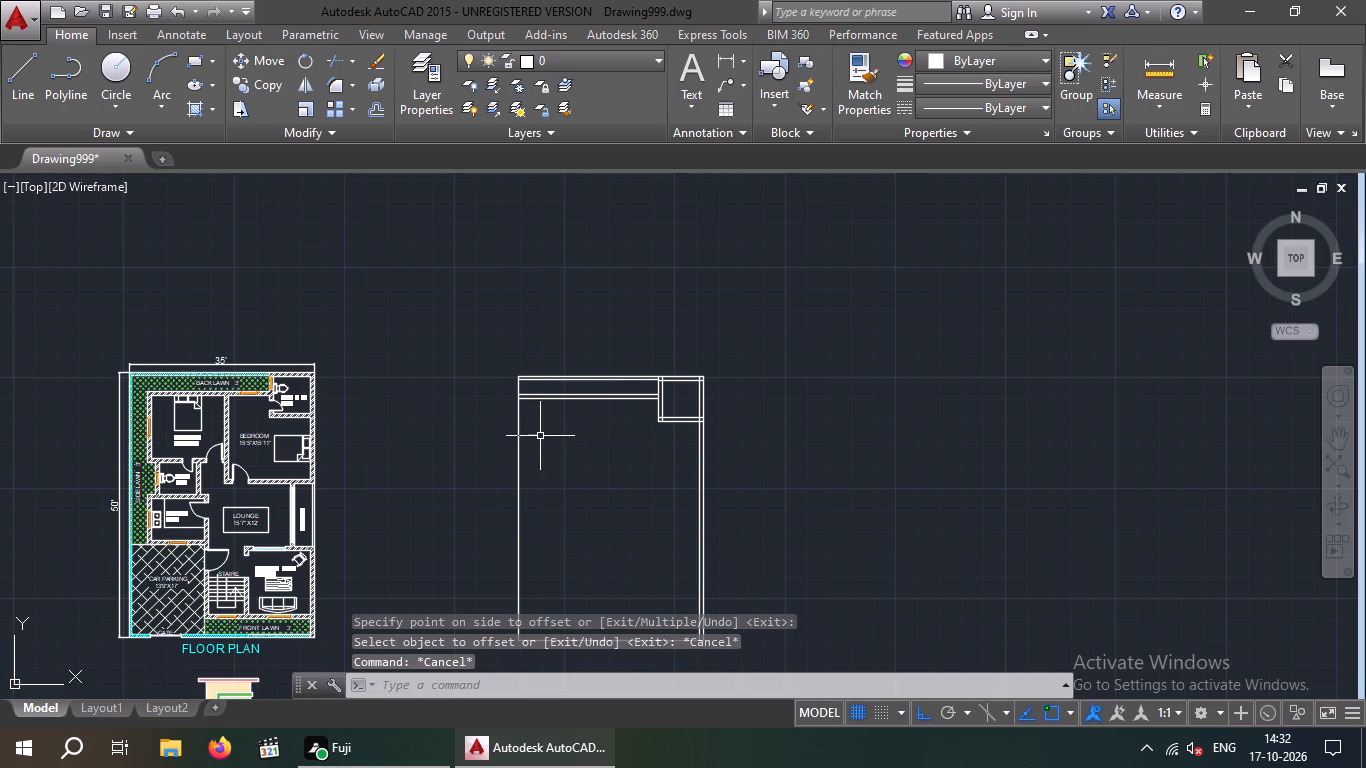
Offset the outline's left-hand edge 6" inward to form the side boundary wall.
{"action": "key", "text": "o"}
{"action": "key", "text": "Return"}
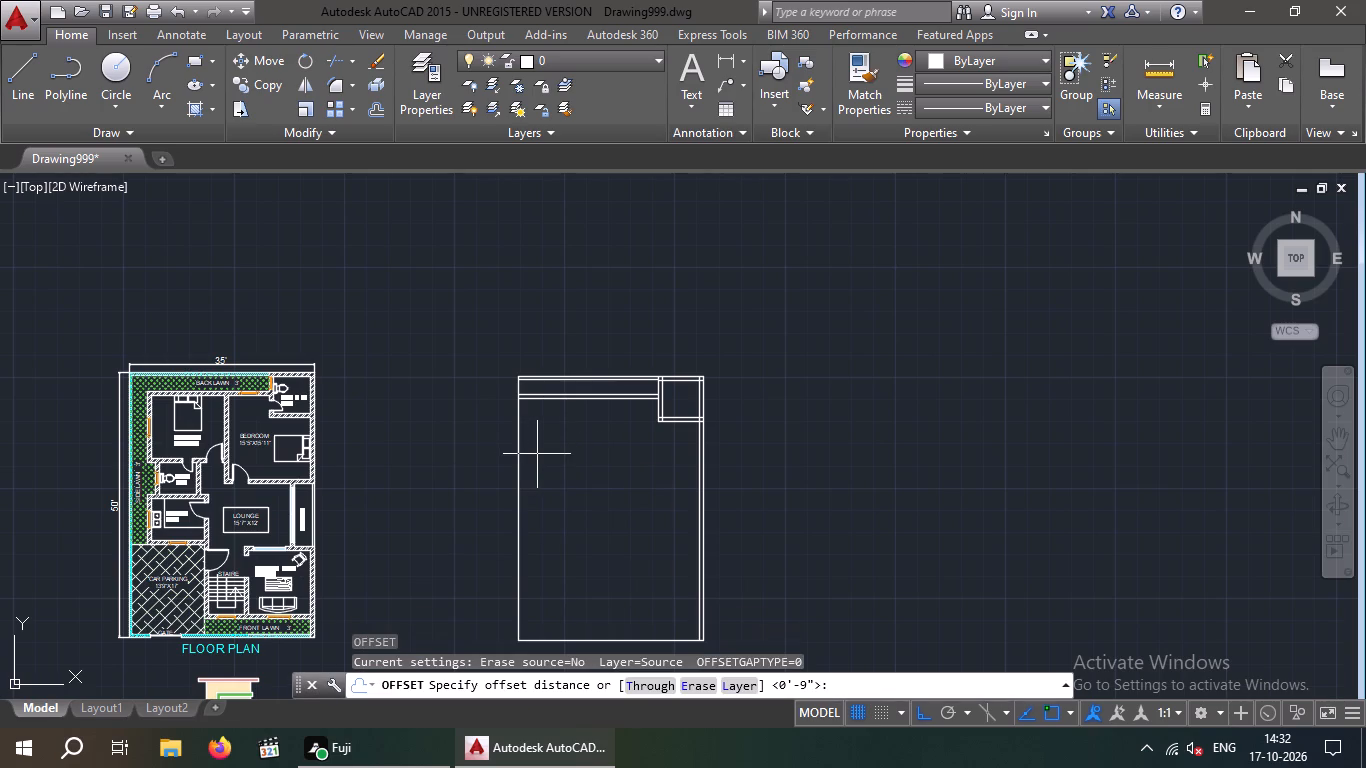
{"action": "key", "text": "6"}
{"action": "key", "text": "shift+quotedbl"}
{"action": "key", "text": "Return"}
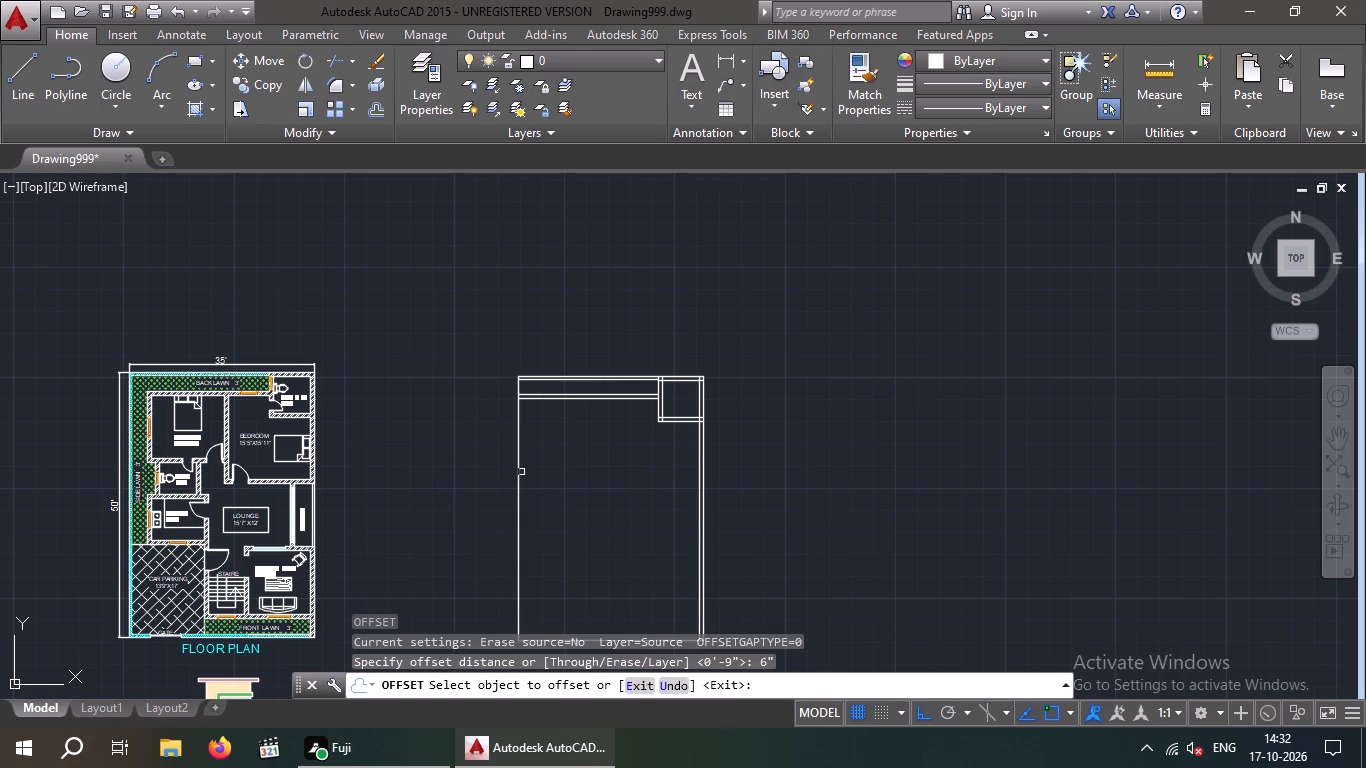
{"action": "left_click_drag", "start_coordinate": [518, 471], "coordinate": [527, 472]}
{"action": "left_click", "coordinate": [564, 467]}
{"action": "key", "text": "Escape"}
{"action": "key", "text": "Escape"}
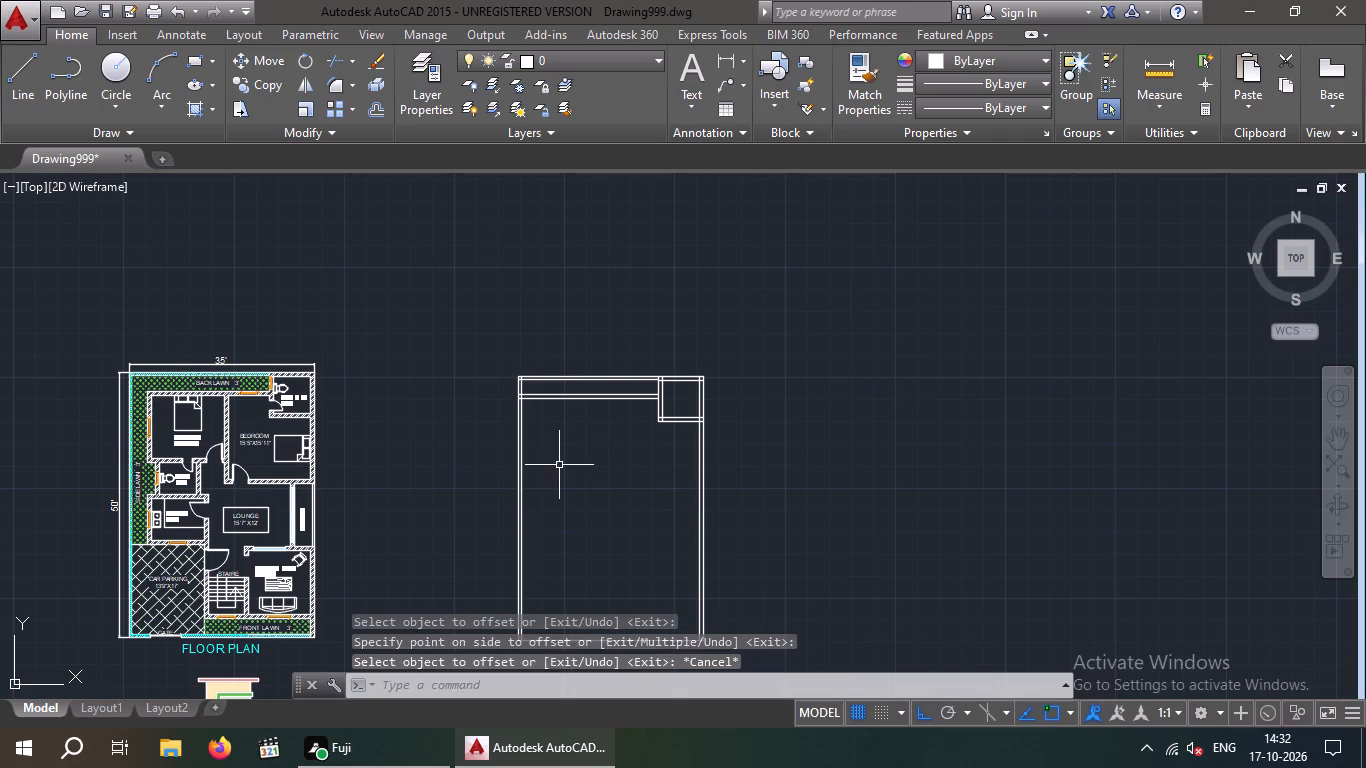
Offset the inner line of the left-hand boundary wall 3' inward to set the side lawn's width.
{"action": "key", "text": "o"}
{"action": "key", "text": "Return"}
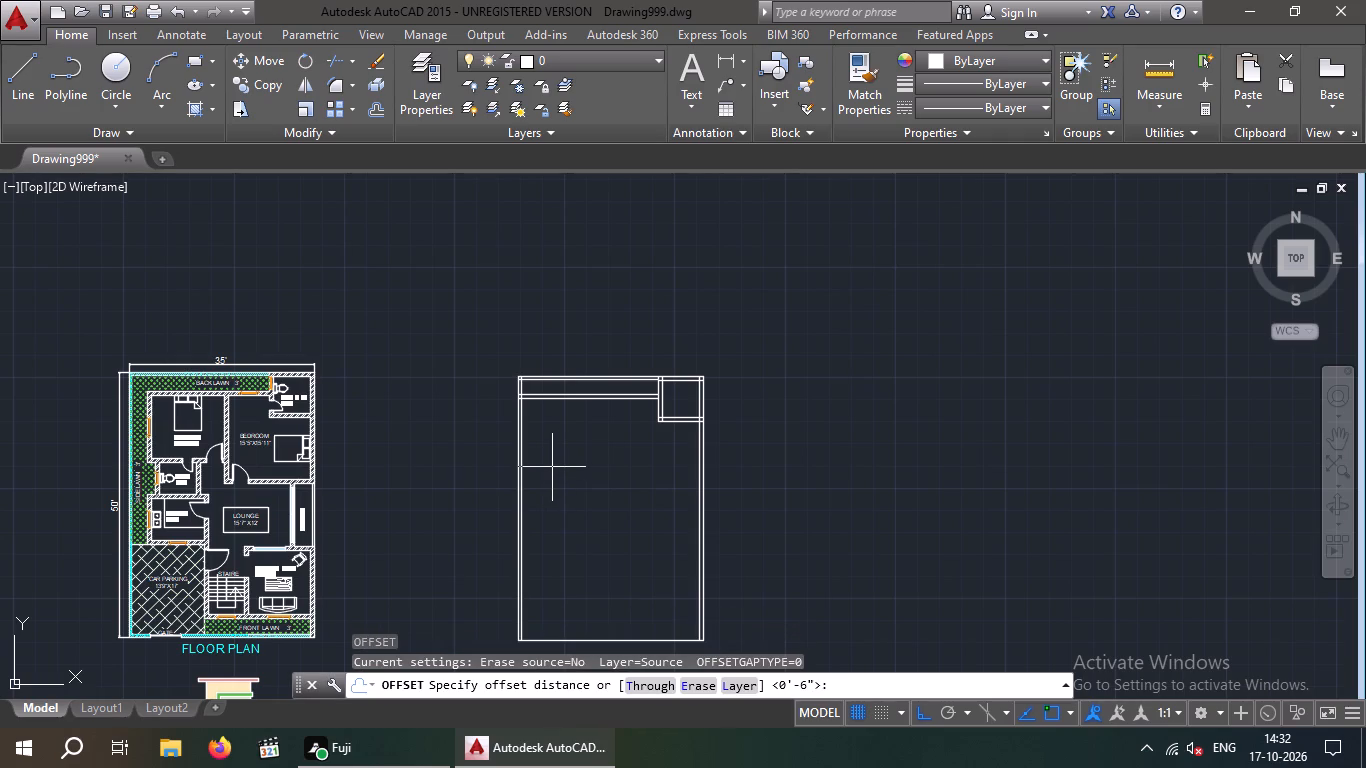
{"action": "key", "text": "3"}
{"action": "key", "text": "apostrophe"}
{"action": "key", "text": "Return"}
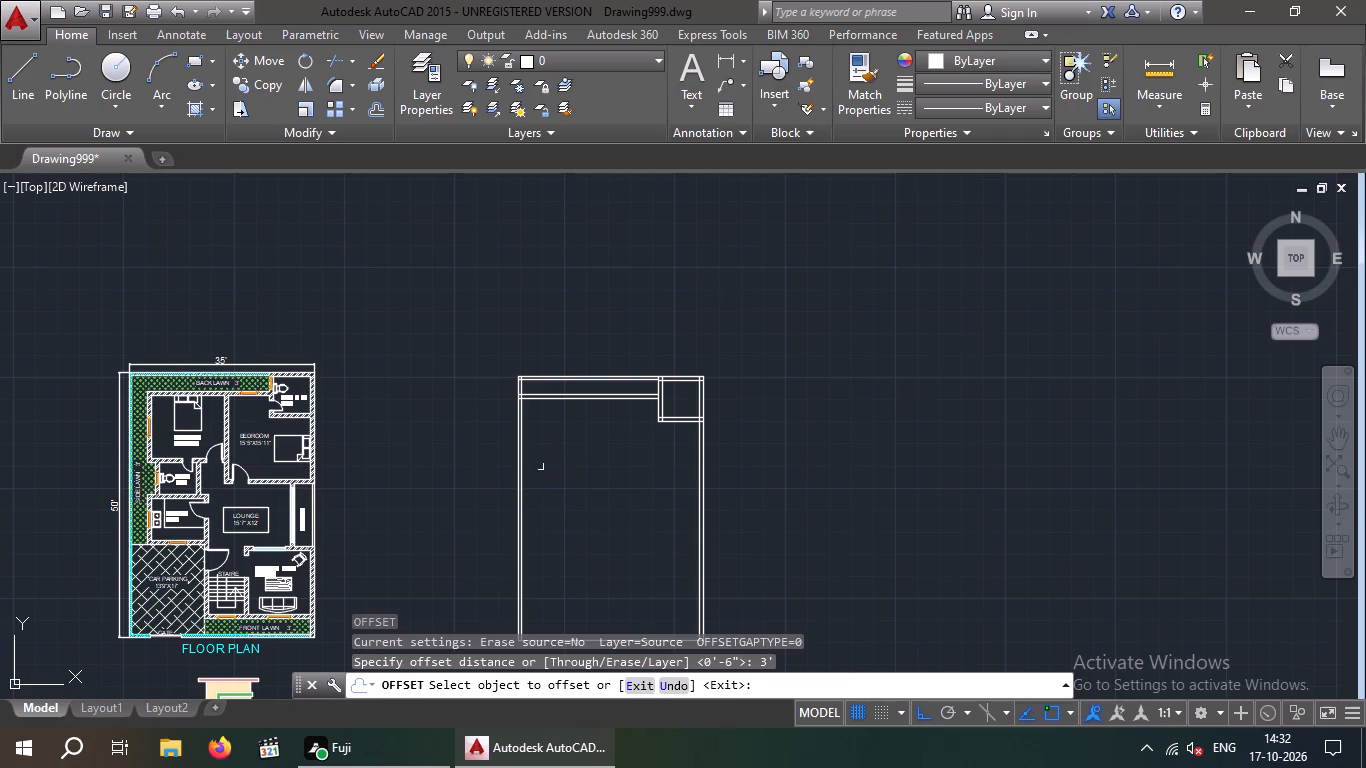
{"action": "scroll", "coordinate": [528, 470], "scroll_direction": "up", "scroll_amount": 3}
{"action": "left_click", "coordinate": [489, 463]}
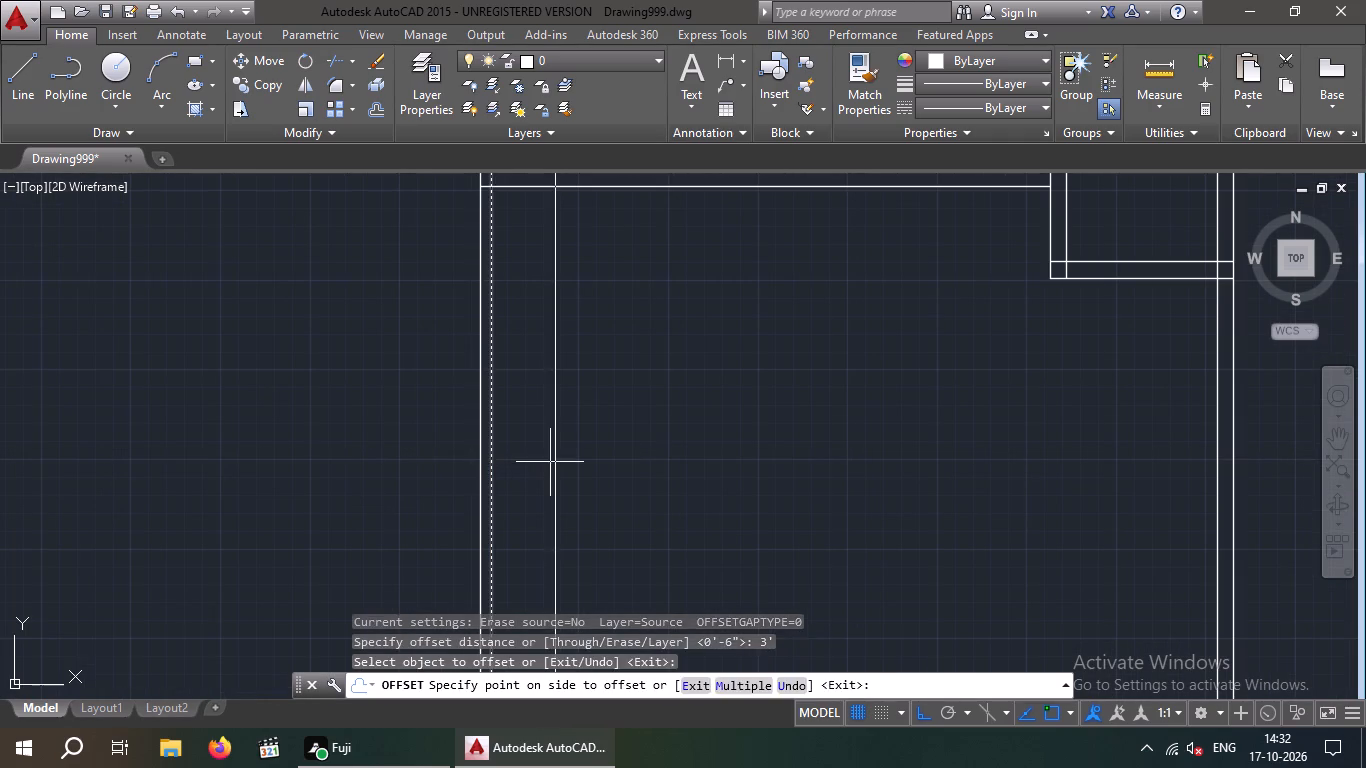
{"action": "left_click", "coordinate": [551, 461]}
{"action": "scroll", "coordinate": [566, 463], "scroll_direction": "down", "scroll_amount": 1}
{"action": "key", "text": "Escape"}
{"action": "key", "text": "Escape"}
Offset the side lawn's inner line 9" further inward to form the wall beside the lawn.
{"action": "key", "text": "o"}
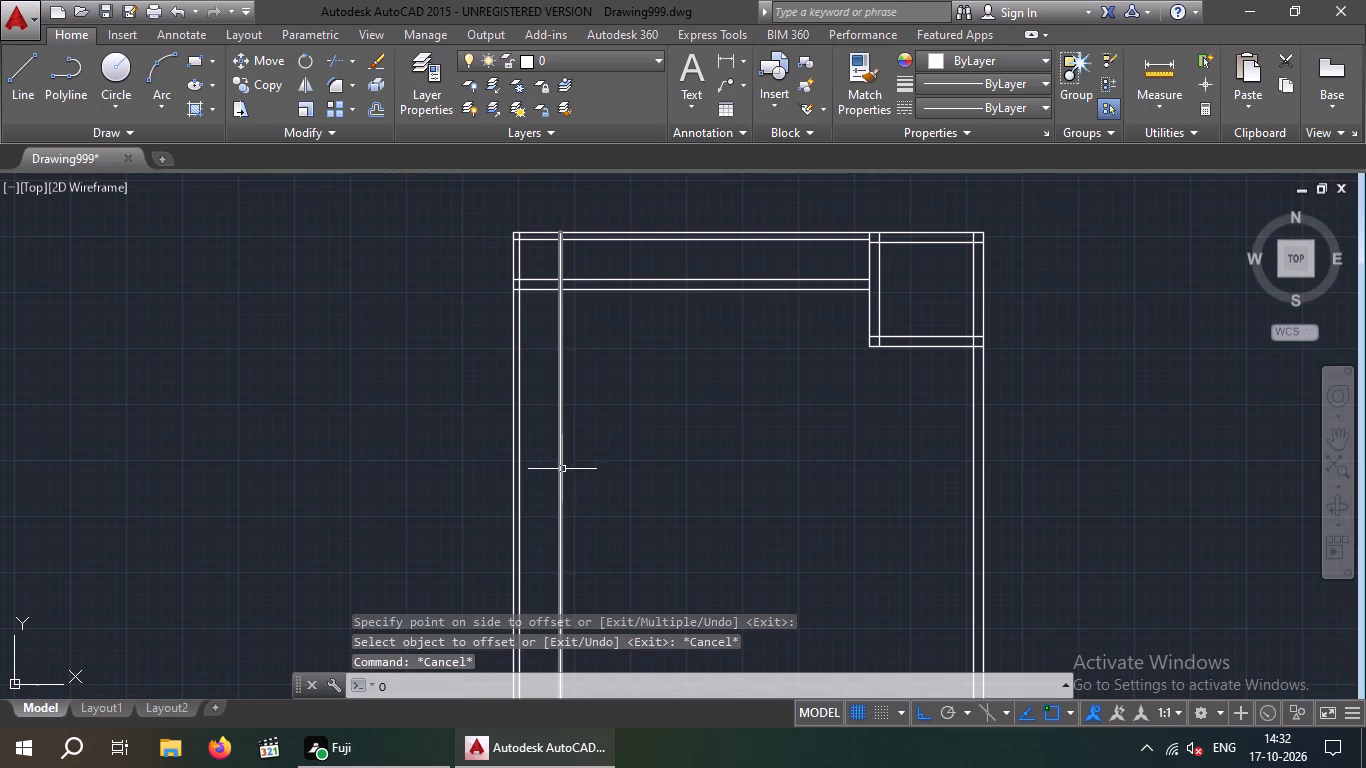
{"action": "key", "text": "Return"}
{"action": "key", "text": "9"}
{"action": "key", "text": "shift+quotedbl"}
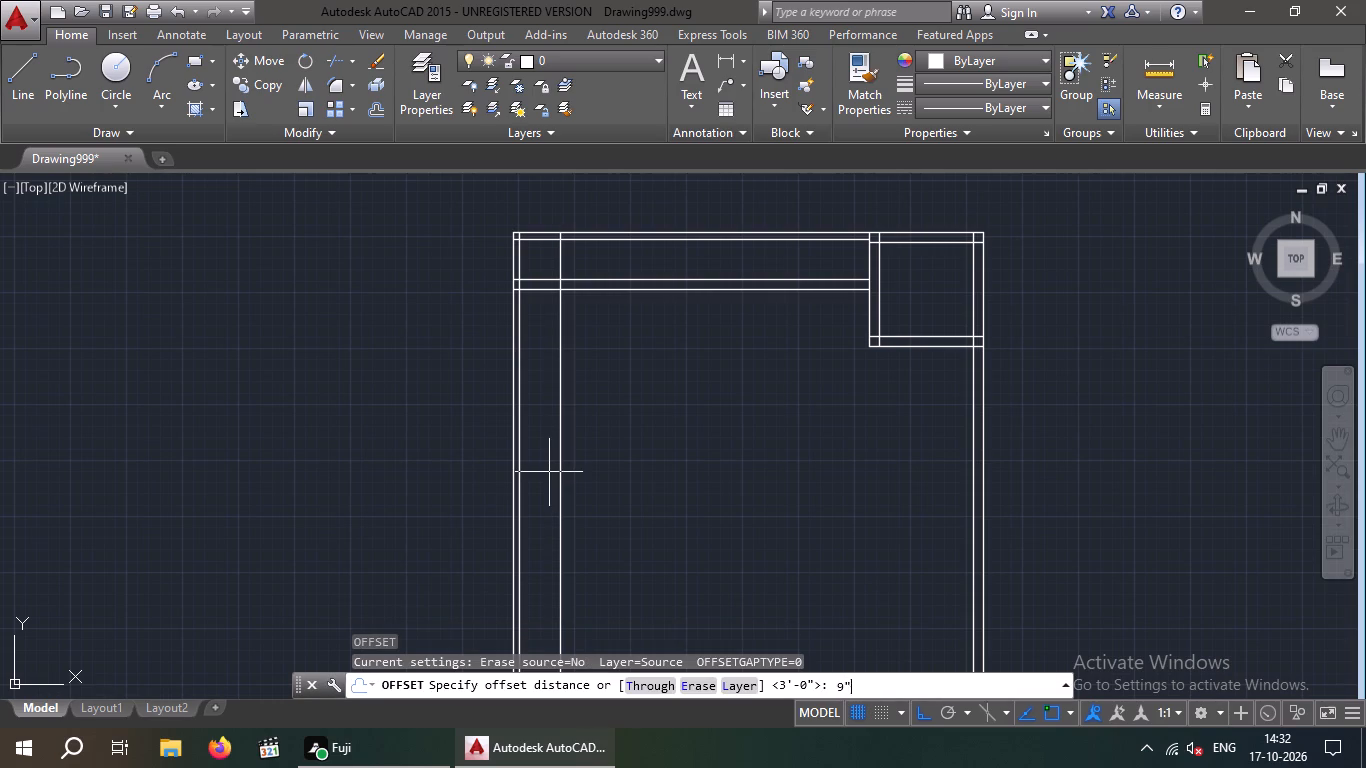
{"action": "key", "text": "Return"}
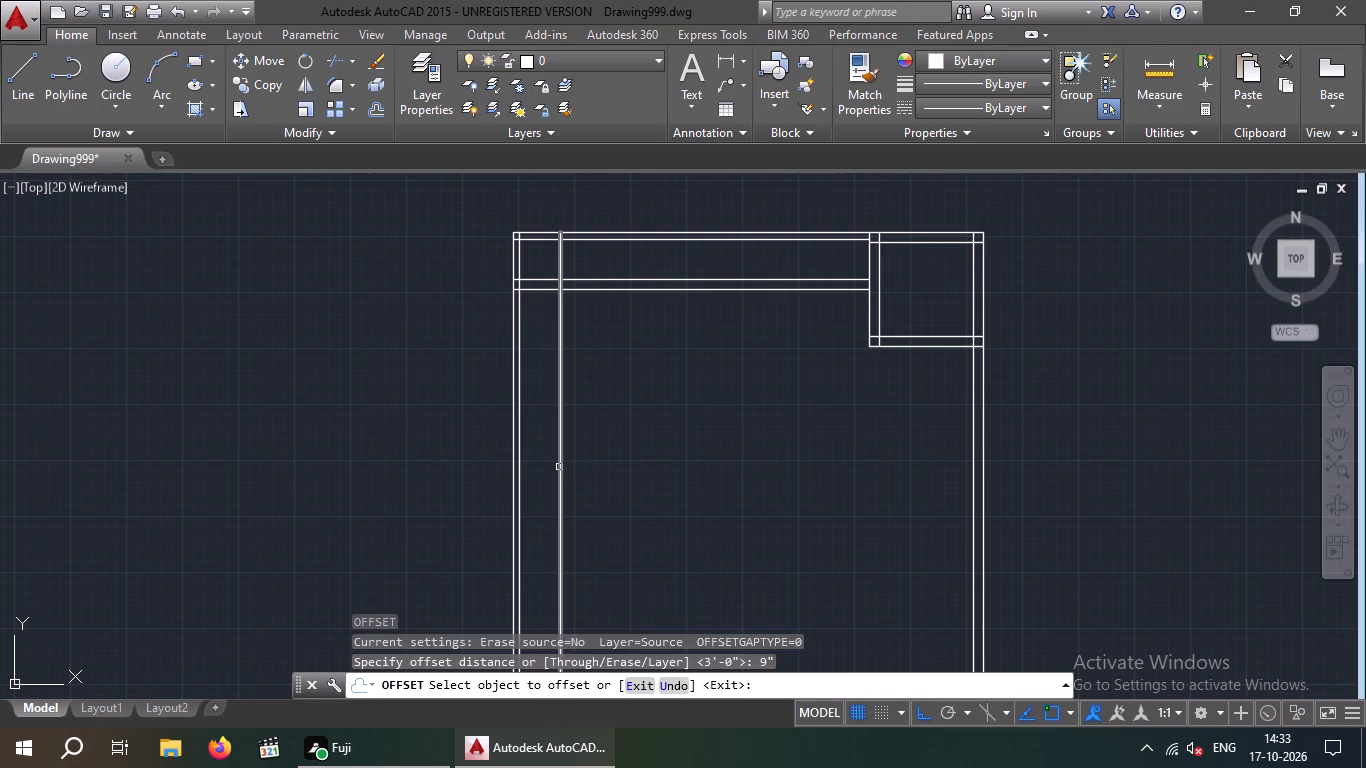
{"action": "left_click", "coordinate": [559, 467]}
{"action": "left_click", "coordinate": [620, 457]}
{"action": "key", "text": "Escape"}
{"action": "key", "text": "Escape"}
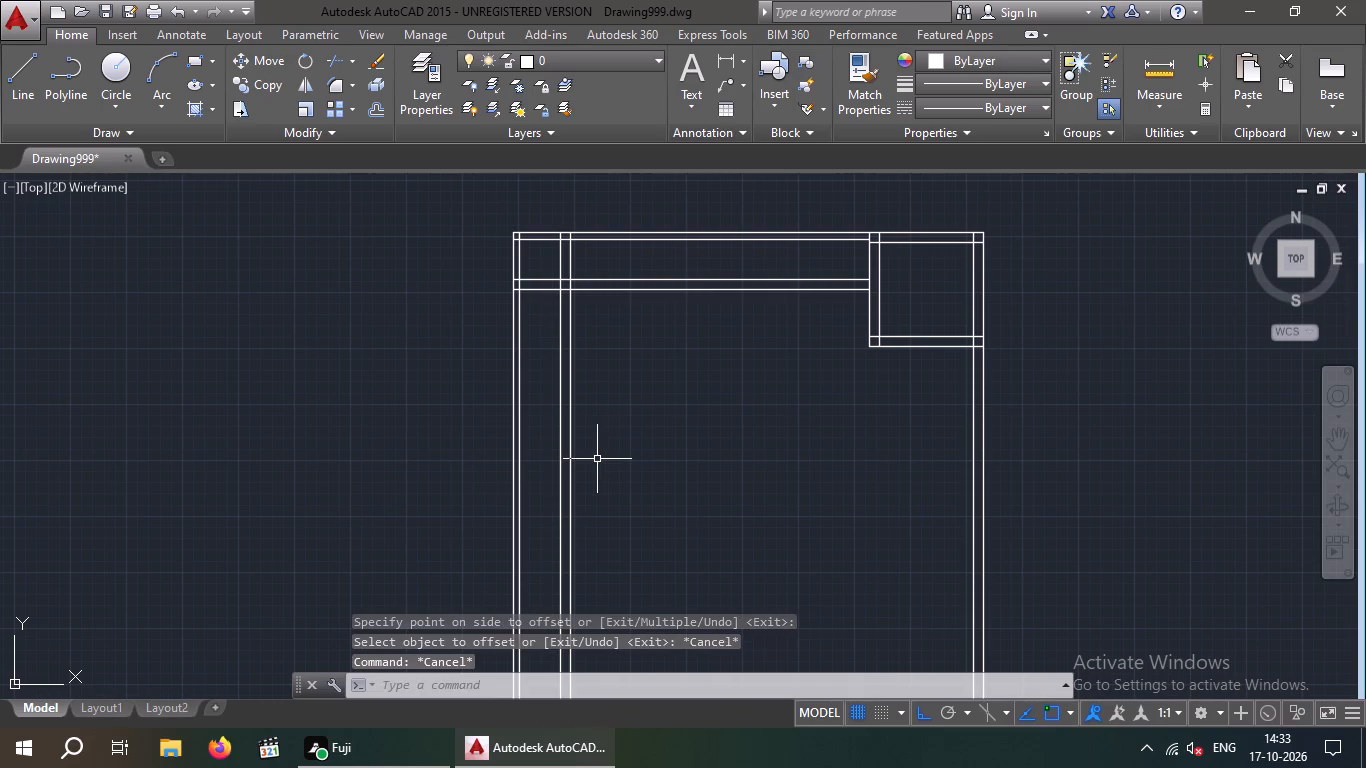
Trim the side lawn wall's two vertical lines where they run through the upper boundary wall and the back lawn.
{"action": "type", "text": "TR"}
{"action": "key", "text": "space"}
{"action": "key", "text": "space"}
{"action": "middle_click_drag", "start_coordinate": [619, 375], "coordinate": [610, 450]}
{"action": "scroll", "coordinate": [556, 310], "scroll_direction": "up", "scroll_amount": 6}
{"action": "left_click_drag", "start_coordinate": [589, 305], "coordinate": [524, 330]}
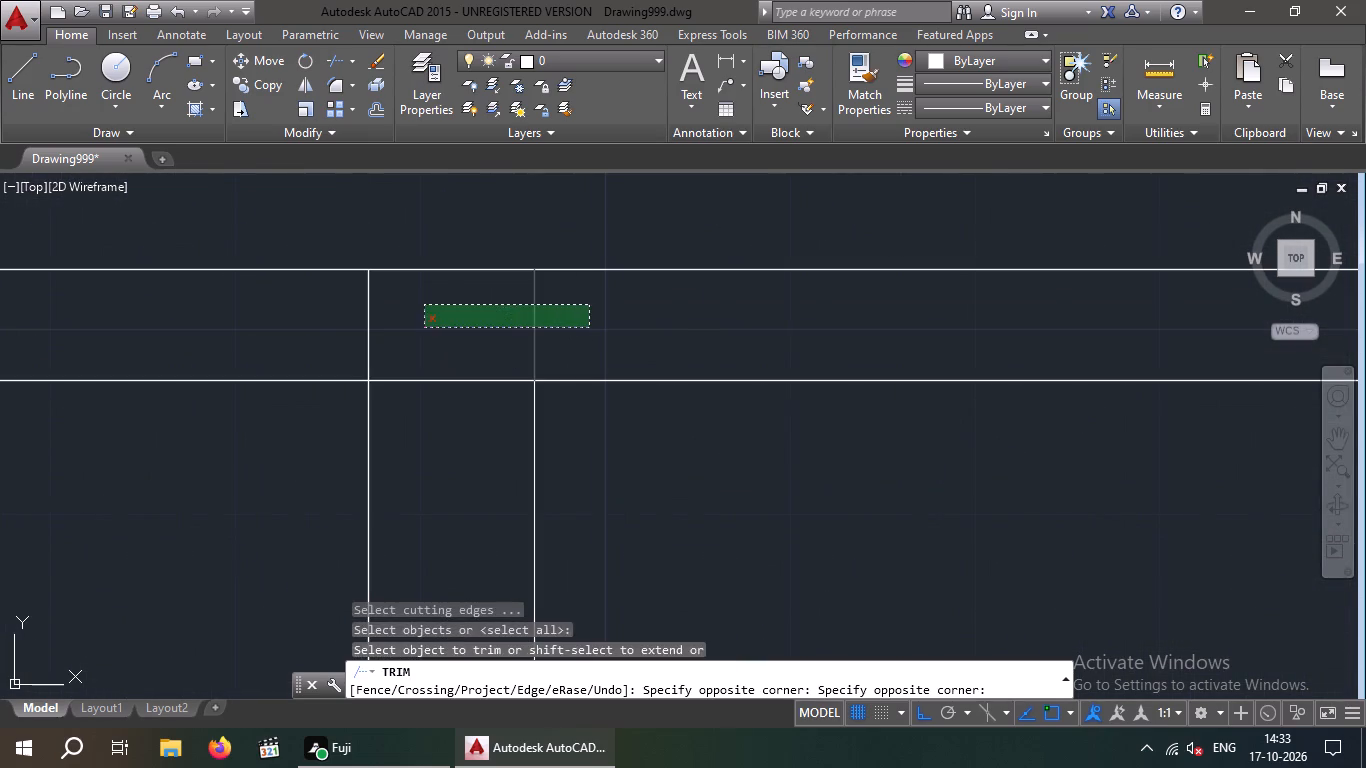
{"action": "left_click", "coordinate": [358, 326]}
{"action": "scroll", "coordinate": [370, 318], "scroll_direction": "down", "scroll_amount": 2}
{"action": "left_click_drag", "start_coordinate": [510, 389], "coordinate": [451, 439]}
{"action": "left_click", "coordinate": [335, 441]}
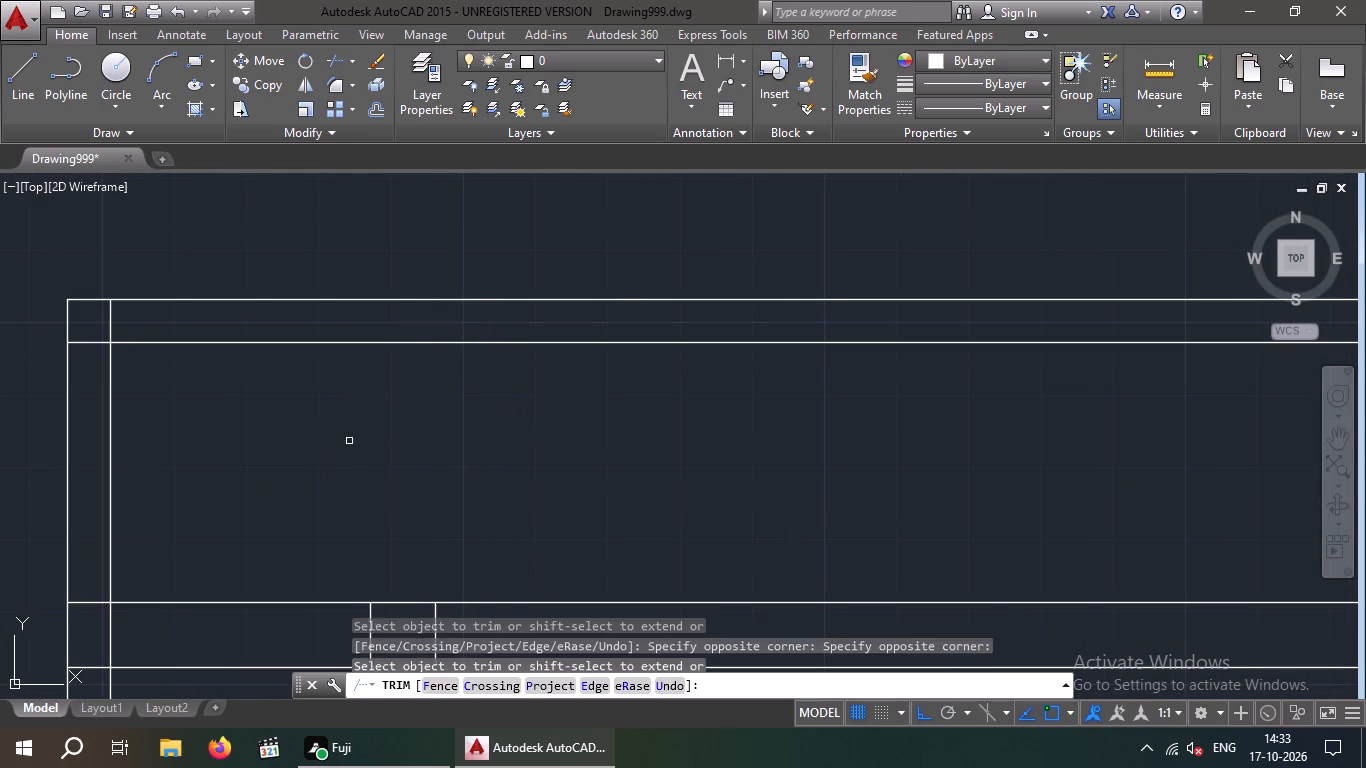
Trim the back lawn wall's two horizontal lines where they run through the side boundary wall and the side lawn.
{"action": "scroll", "coordinate": [385, 428], "scroll_direction": "down", "scroll_amount": 3}
{"action": "scroll", "coordinate": [306, 486], "scroll_direction": "up", "scroll_amount": 4}
{"action": "left_click_drag", "start_coordinate": [353, 527], "coordinate": [354, 509]}
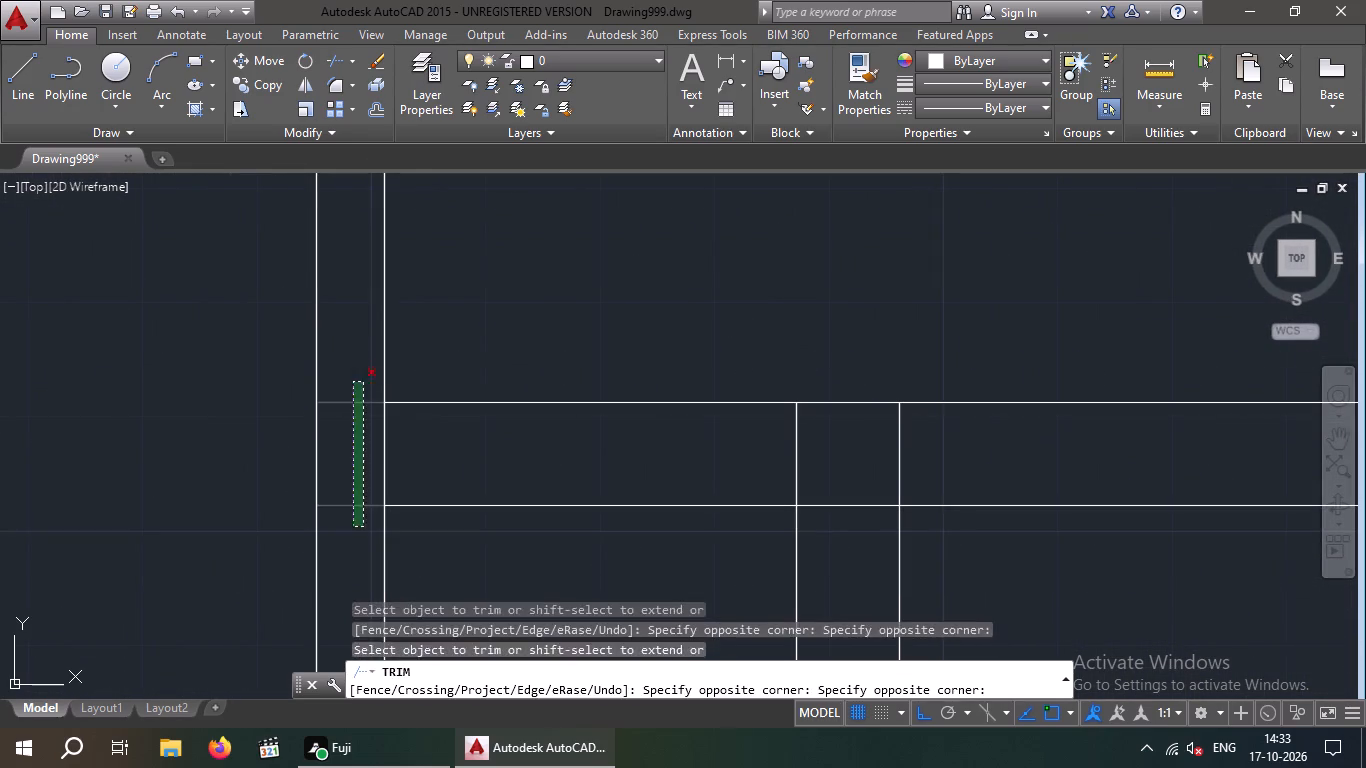
{"action": "left_click", "coordinate": [361, 377]}
{"action": "left_click_drag", "start_coordinate": [576, 539], "coordinate": [531, 489]}
{"action": "left_click", "coordinate": [501, 329]}
{"action": "scroll", "coordinate": [515, 326], "scroll_direction": "down", "scroll_amount": 3}
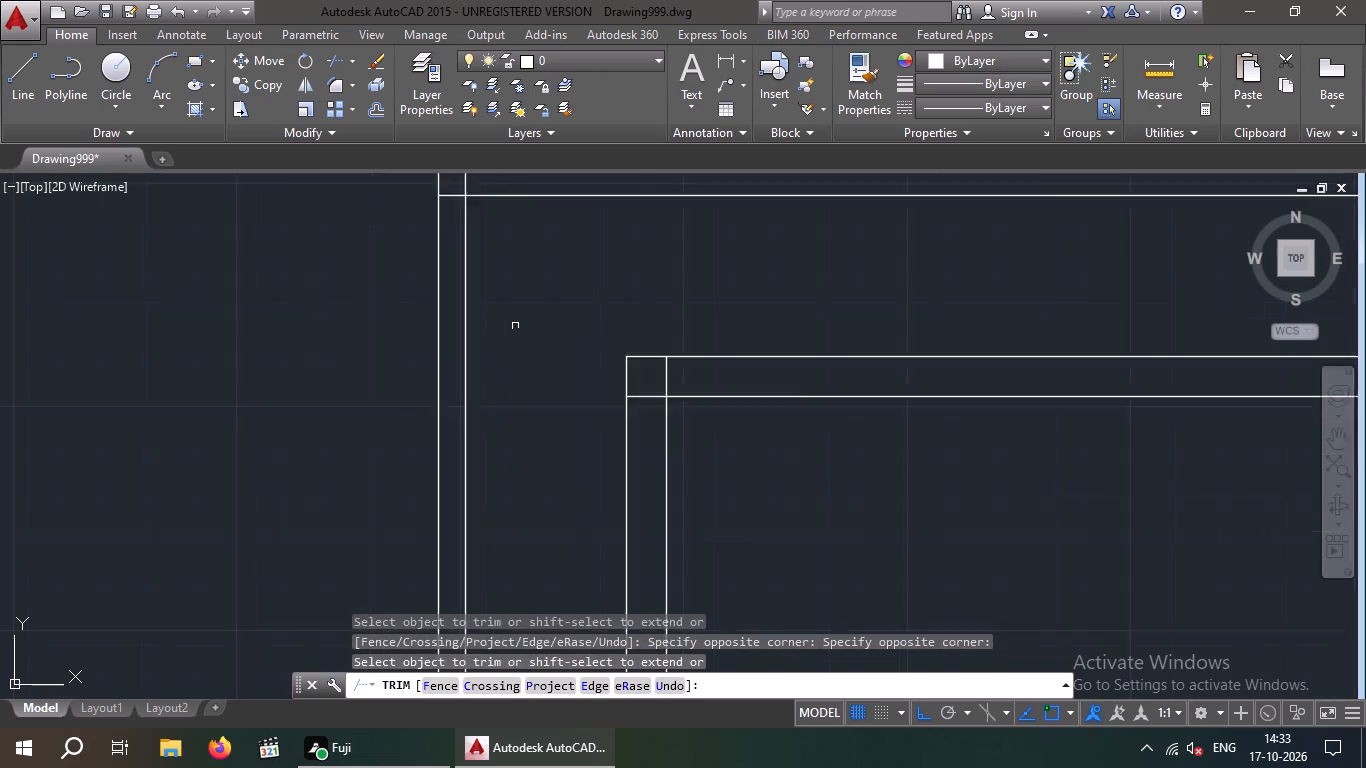
{"action": "scroll", "coordinate": [515, 326], "scroll_direction": "down", "scroll_amount": 2}
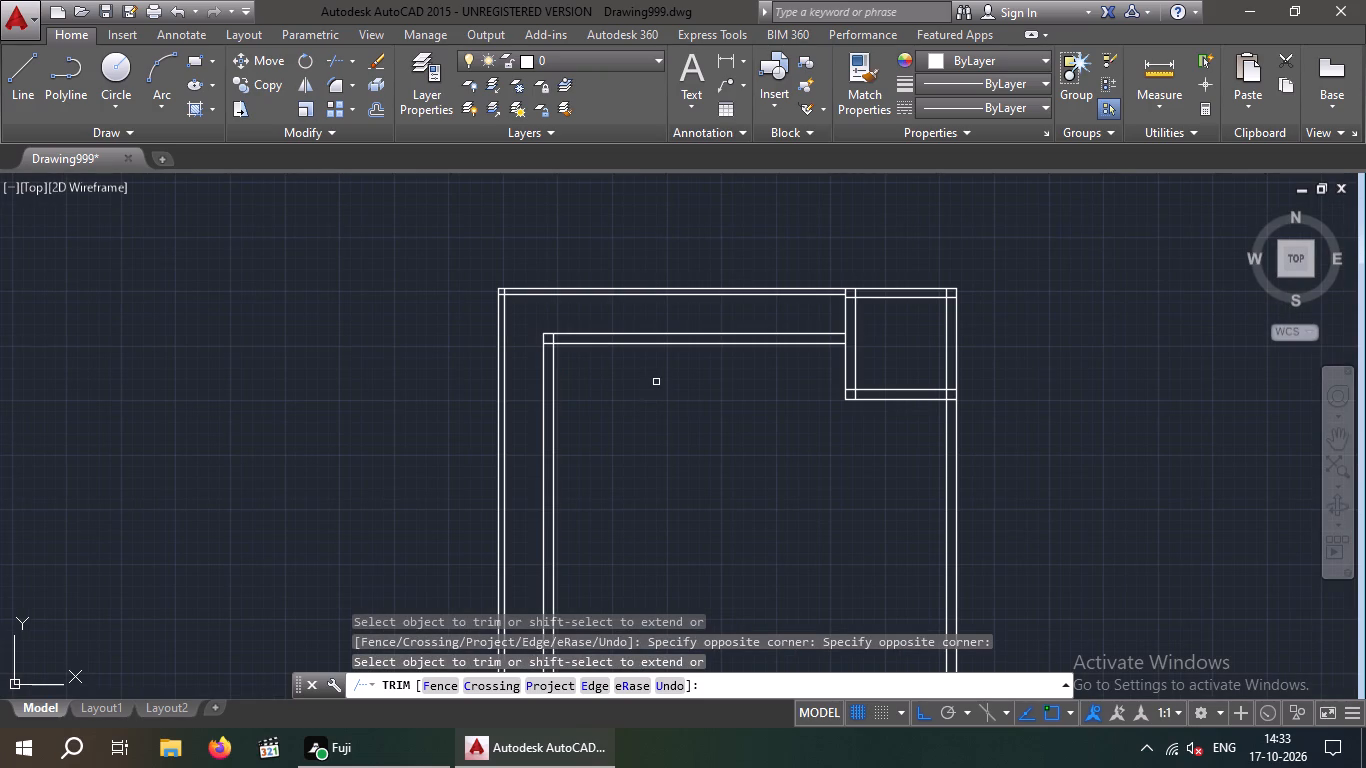
{"action": "key", "text": "Escape"}
{"action": "key", "text": "Escape"}
{"action": "scroll", "coordinate": [652, 385], "scroll_direction": "down", "scroll_amount": 2}
{"action": "middle_click", "coordinate": [658, 434]}
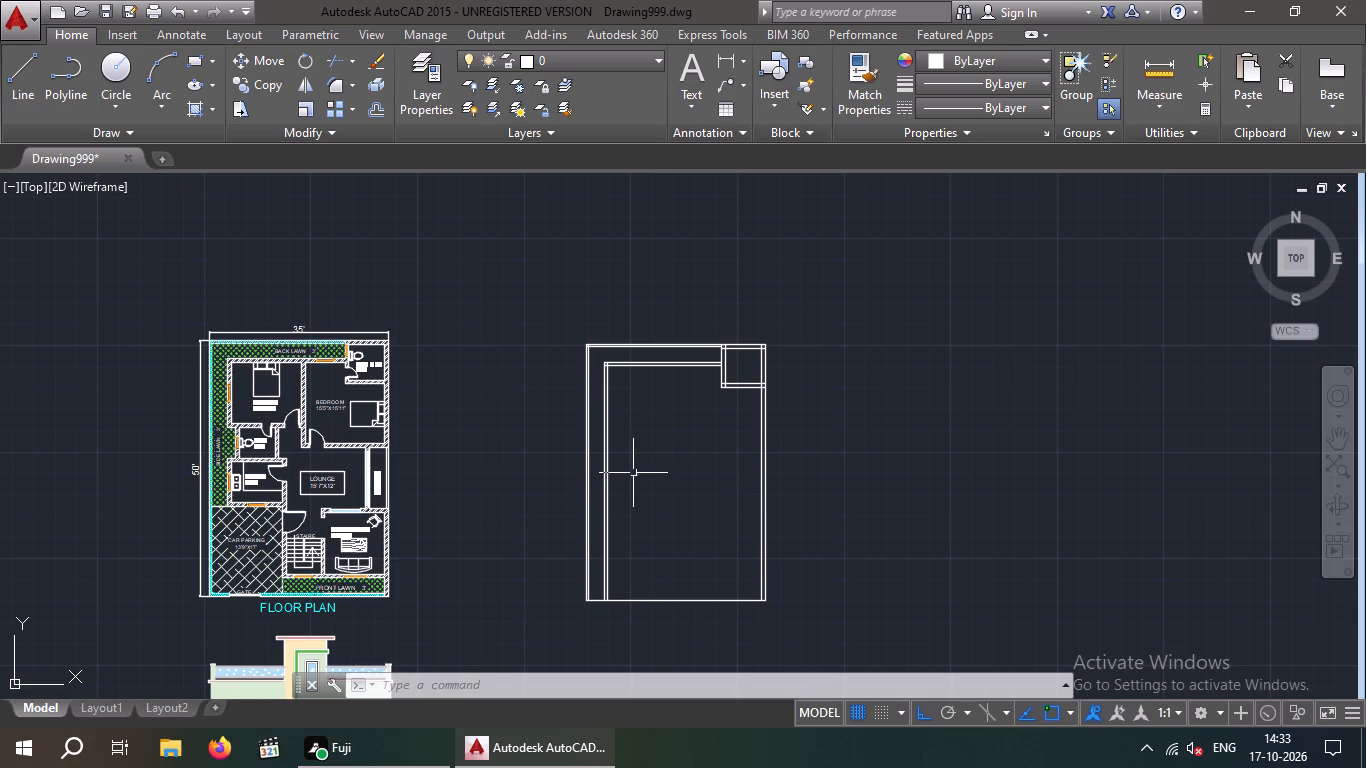
{"action": "key", "text": "Escape"}
{"action": "key", "text": "Escape"}
{"action": "key", "text": "Escape"}
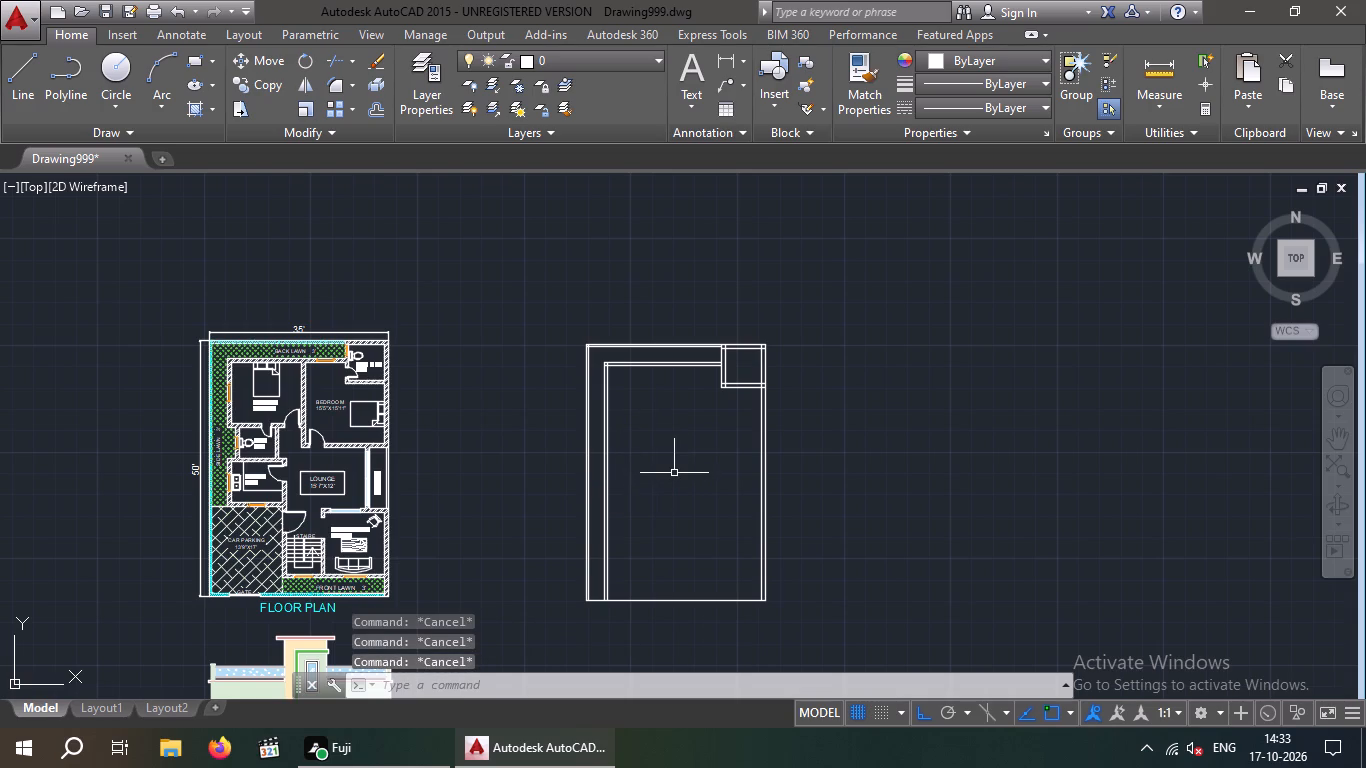
Examine the original floor plan's bedrooms, bath, kitchen and lounge for the room layout and sizes.
{"action": "key", "text": "o"}
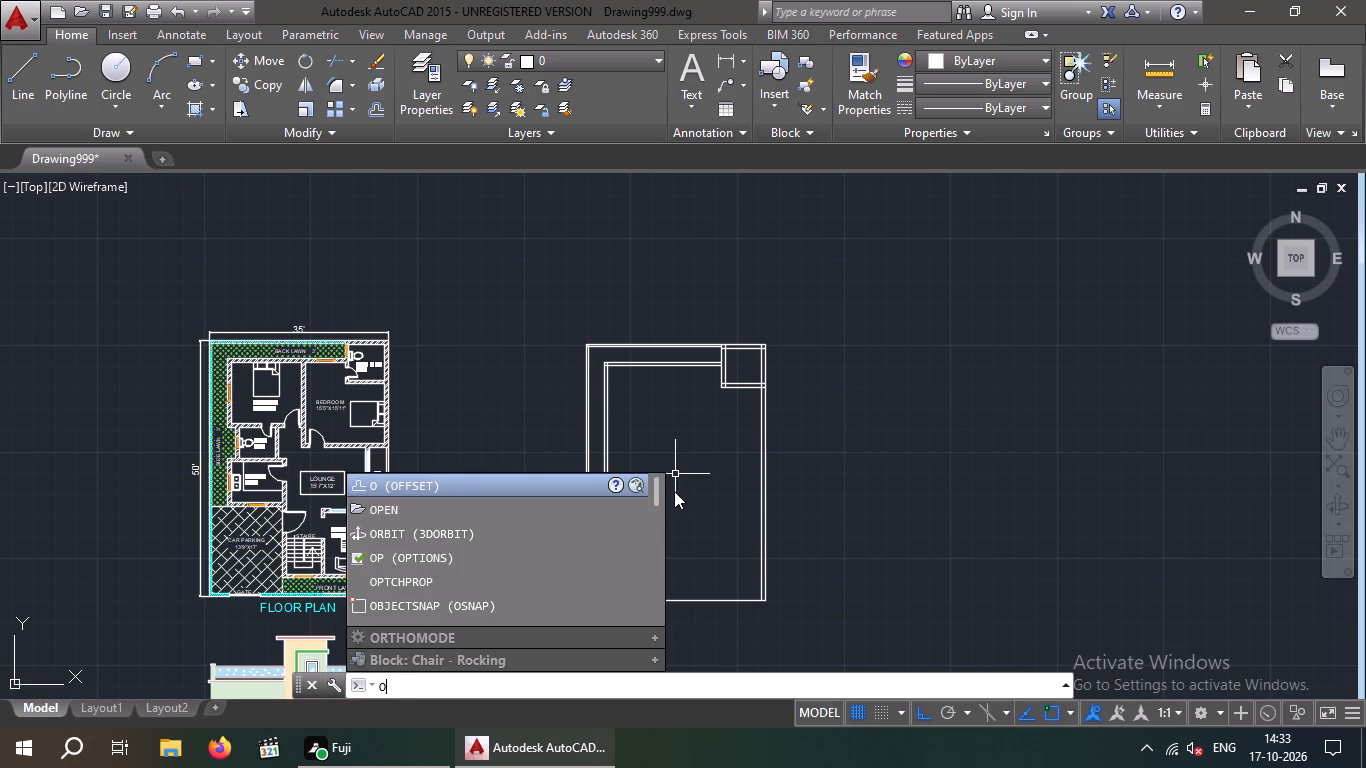
{"action": "key", "text": "Escape"}
{"action": "key", "text": "Escape"}
{"action": "scroll", "coordinate": [259, 450], "scroll_direction": "up", "scroll_amount": 3}
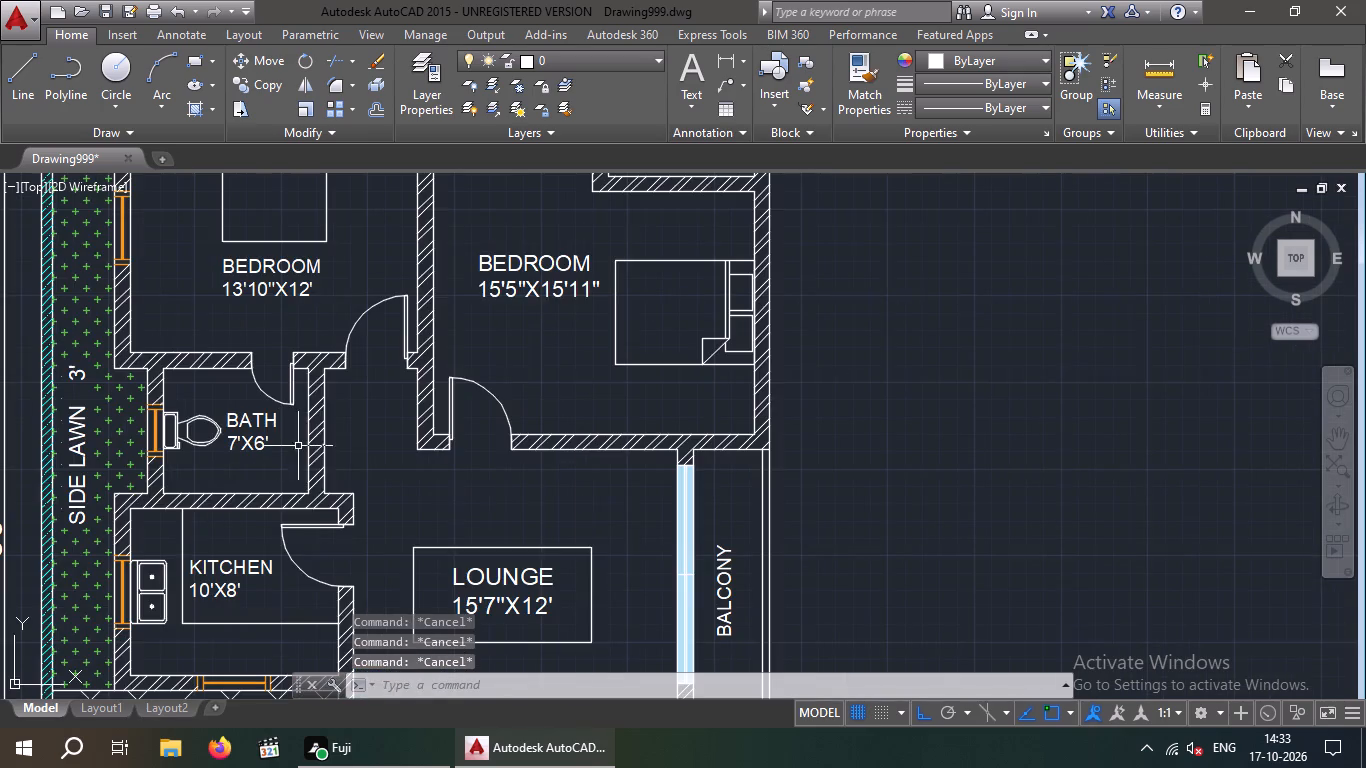
{"action": "scroll", "coordinate": [349, 439], "scroll_direction": "down", "scroll_amount": 1}
{"action": "middle_click_drag", "start_coordinate": [337, 431], "coordinate": [267, 403]}
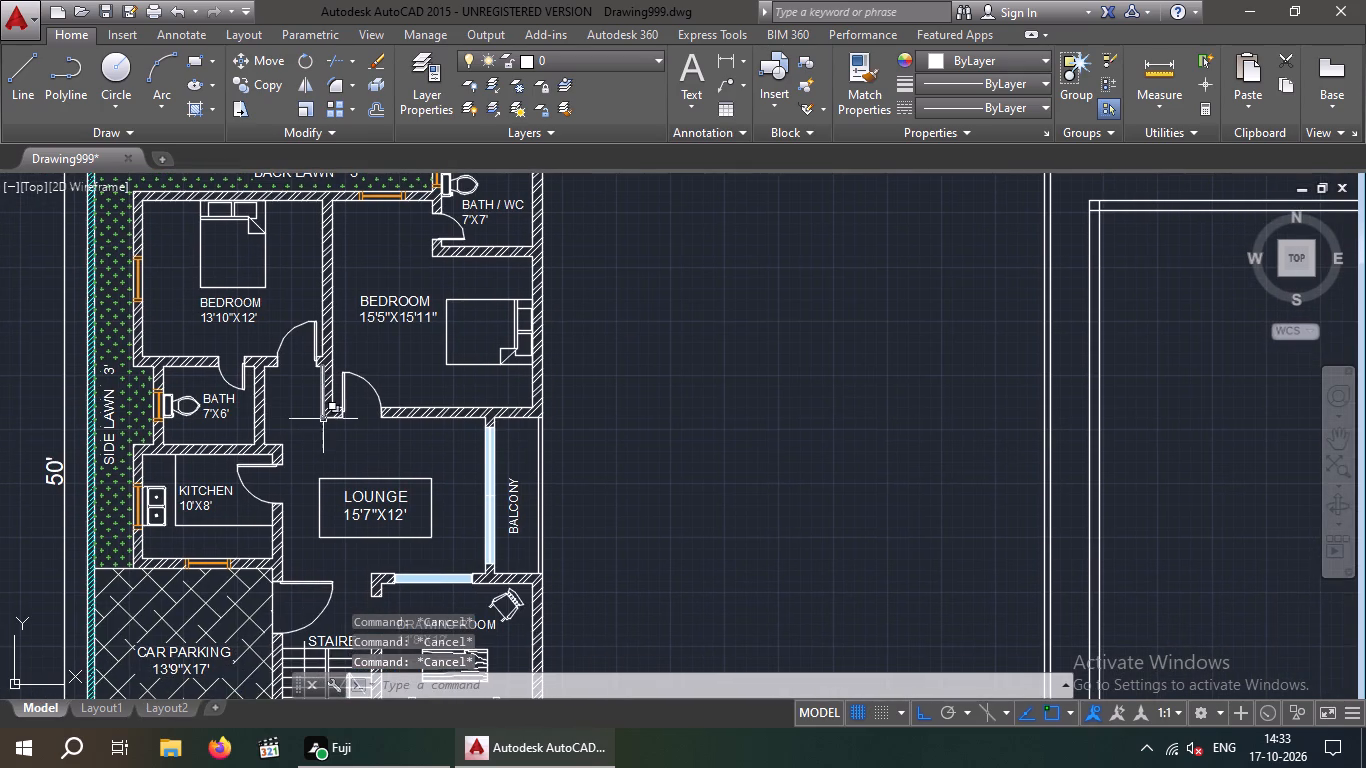
{"action": "middle_click_drag", "start_coordinate": [322, 418], "coordinate": [256, 443]}
{"action": "scroll", "coordinate": [472, 428], "scroll_direction": "down", "scroll_amount": 2}
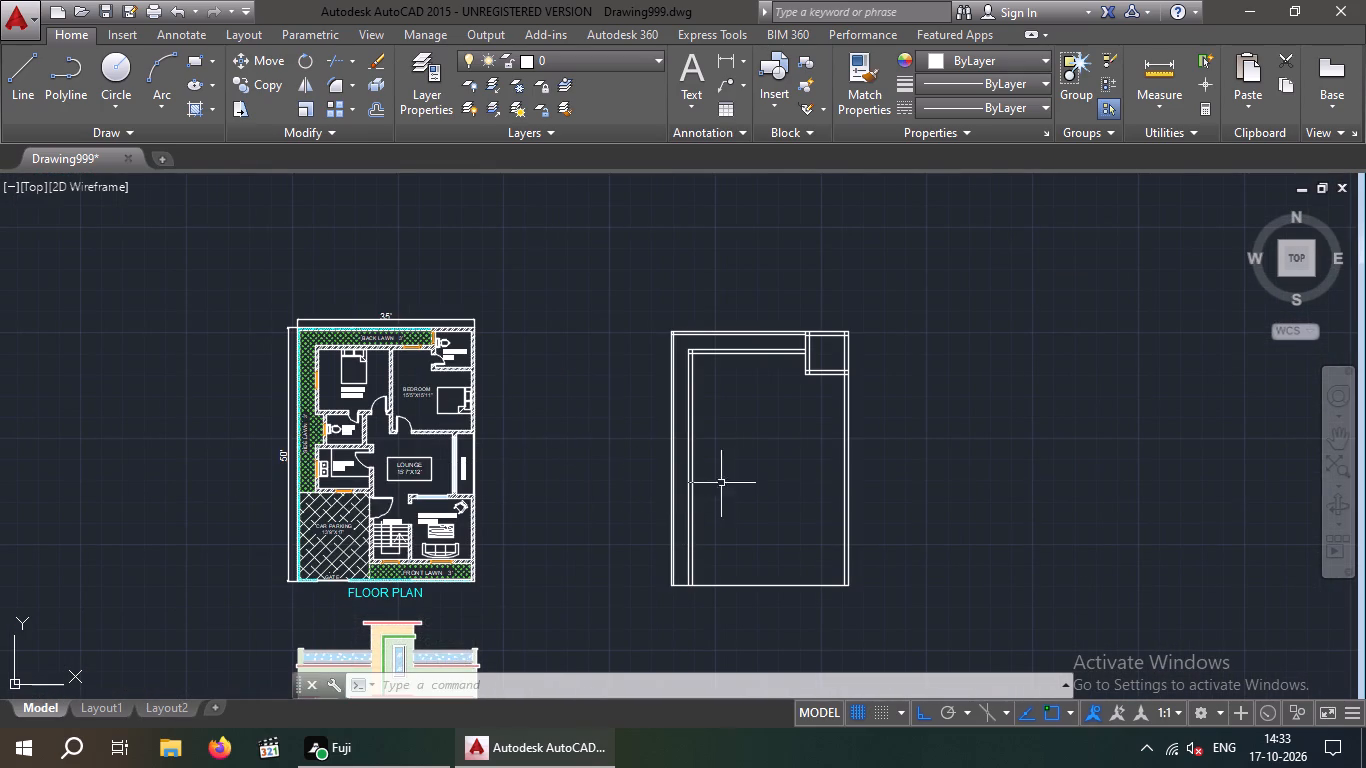
Offset the new outline's bottom edge 6" upward to form the front boundary wall.
{"action": "key", "text": "o"}
{"action": "key", "text": "Return"}
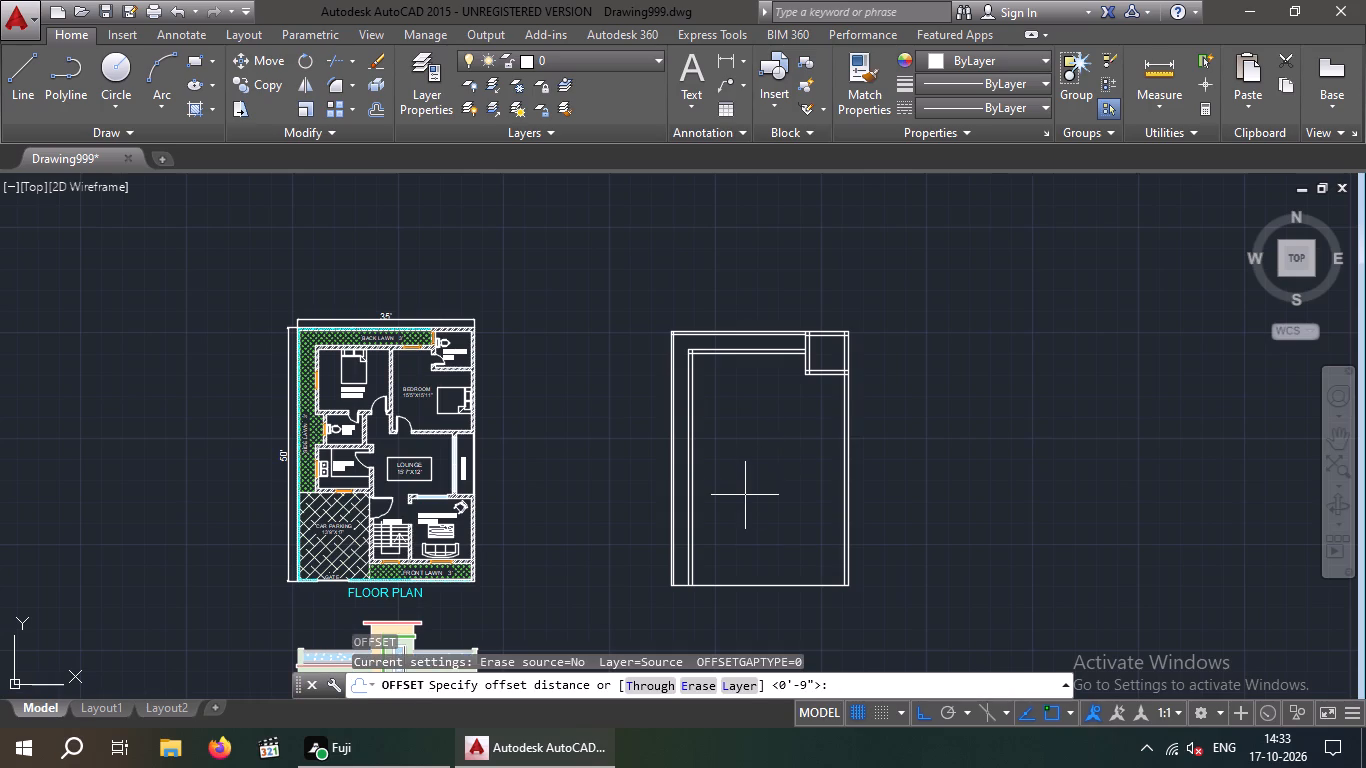
{"action": "key", "text": "6"}
{"action": "key", "text": "shift+quotedbl"}
{"action": "key", "text": "Return"}
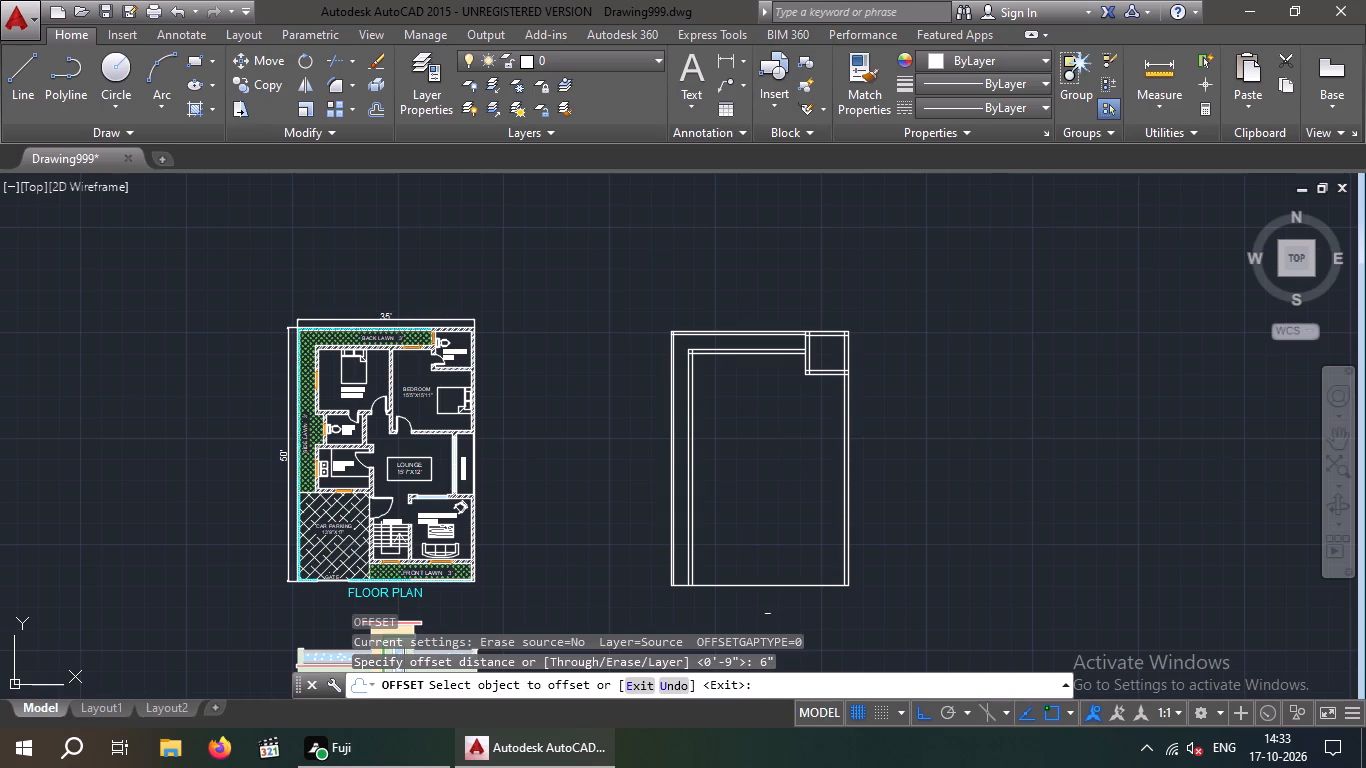
{"action": "left_click_drag", "start_coordinate": [784, 587], "coordinate": [789, 573]}
{"action": "left_click", "coordinate": [795, 544]}
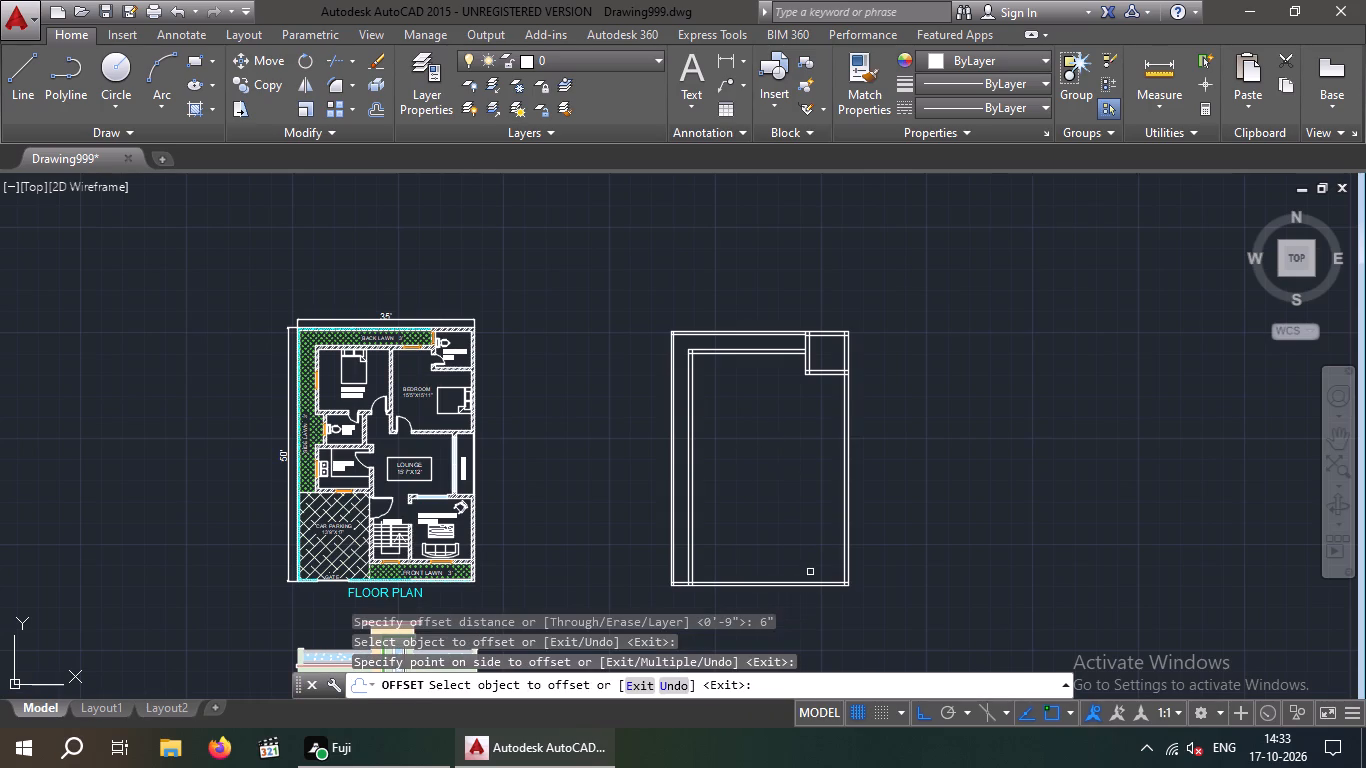
{"action": "key", "text": "Escape"}
{"action": "key", "text": "Escape"}
Offset the inner line of the front boundary wall 3' upward to set the front lawn's depth.
{"action": "key", "text": "o"}
{"action": "key", "text": "Return"}
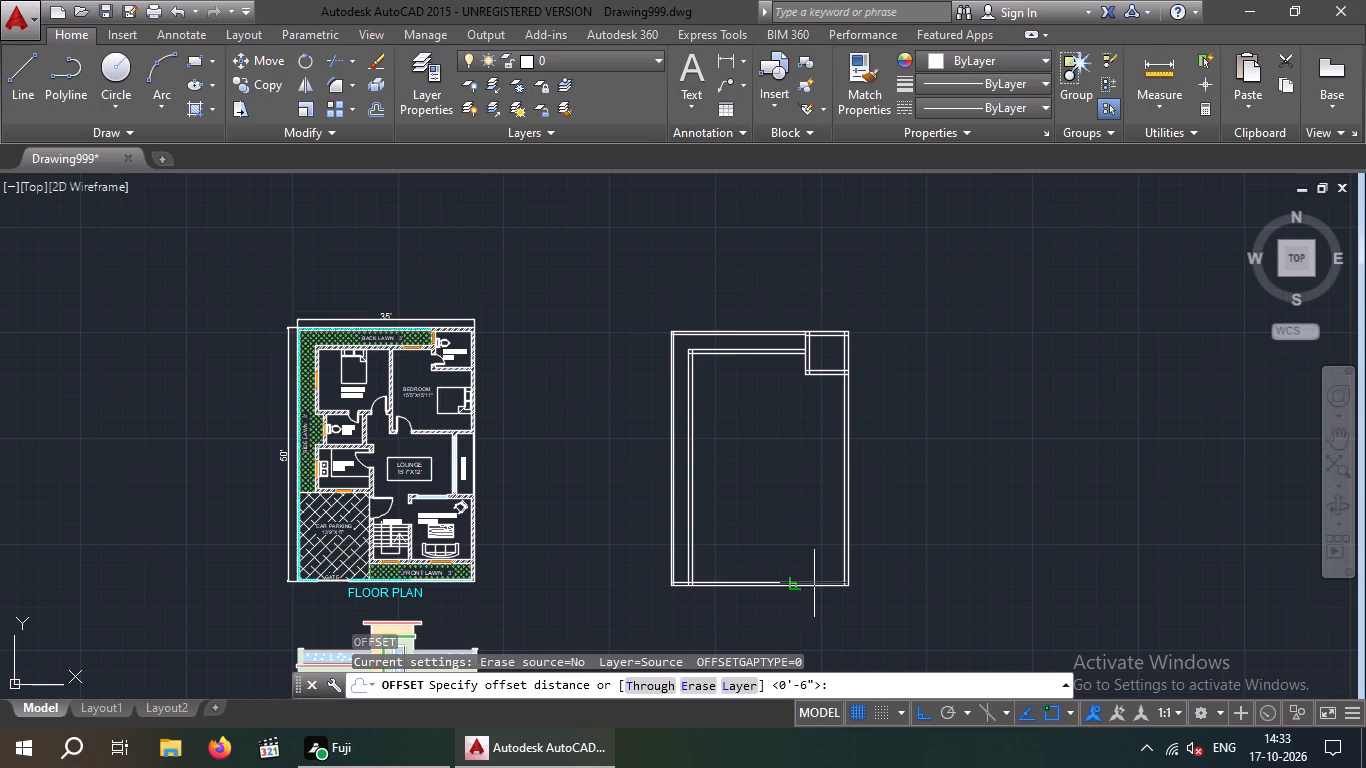
{"action": "key", "text": "3"}
{"action": "key", "text": "apostrophe"}
{"action": "key", "text": "Return"}
{"action": "scroll", "coordinate": [807, 574], "scroll_direction": "up", "scroll_amount": 3}
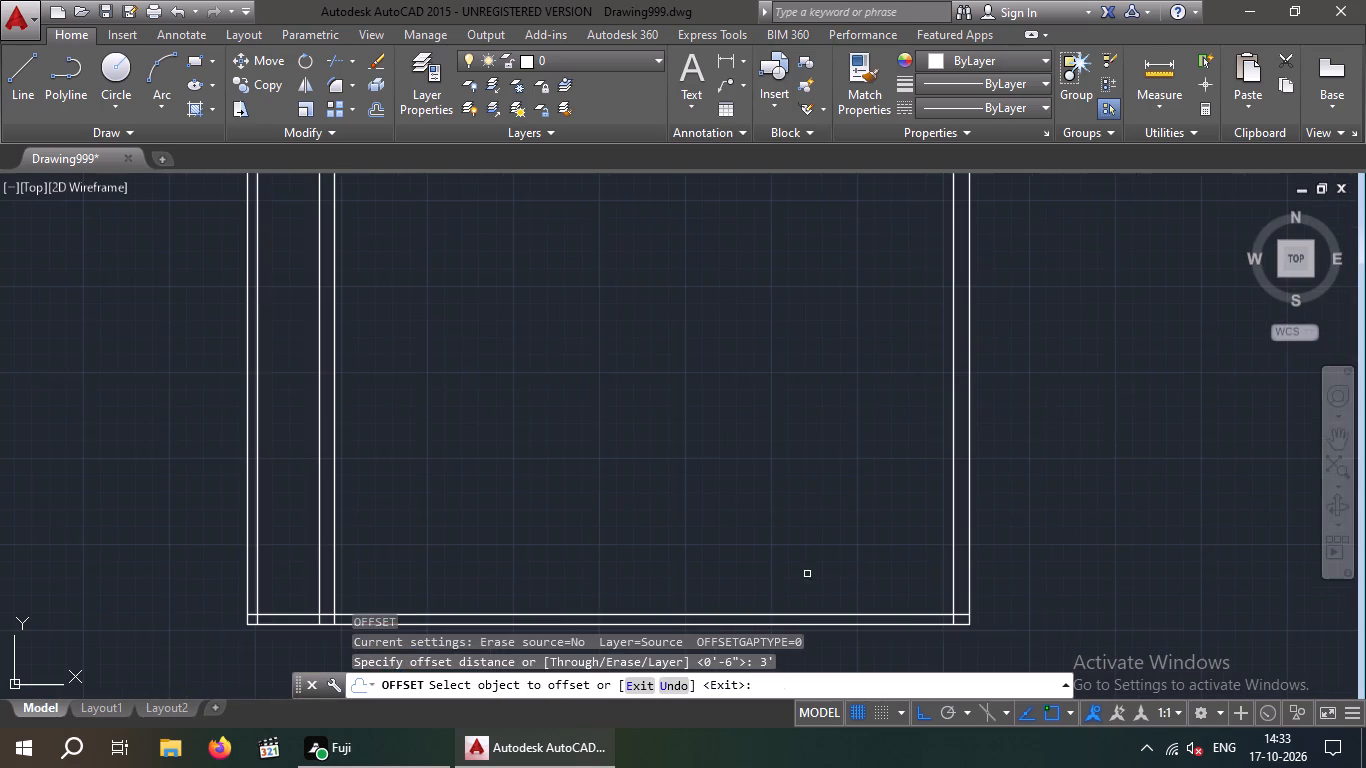
{"action": "left_click_drag", "start_coordinate": [799, 613], "coordinate": [798, 599]}
{"action": "left_click", "coordinate": [784, 534]}
{"action": "scroll", "coordinate": [784, 534], "scroll_direction": "down", "scroll_amount": 1}
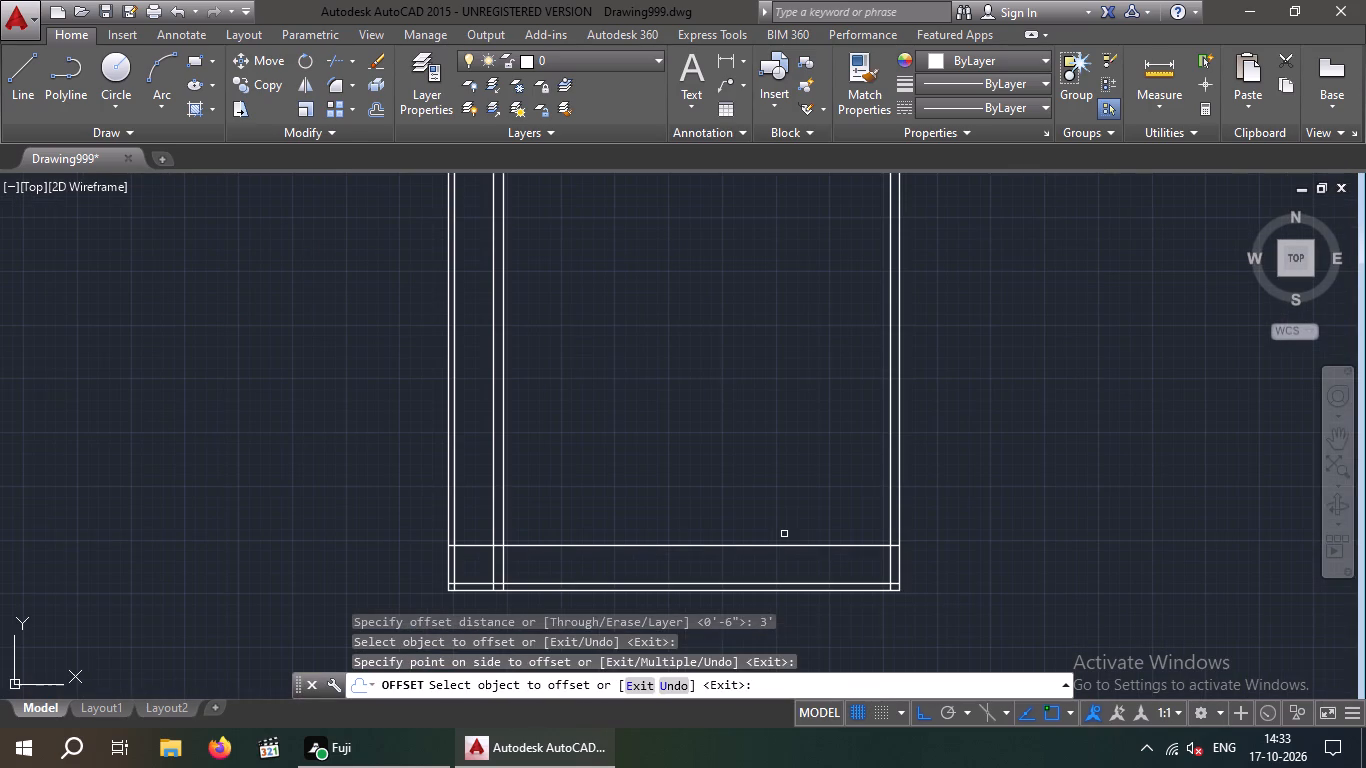
{"action": "key", "text": "Escape"}
{"action": "key", "text": "Escape"}
Offset the front lawn's upper line 9" further upward to form the wall behind the lawn.
{"action": "key", "text": "o"}
{"action": "key", "text": "Return"}
{"action": "key", "text": "9"}
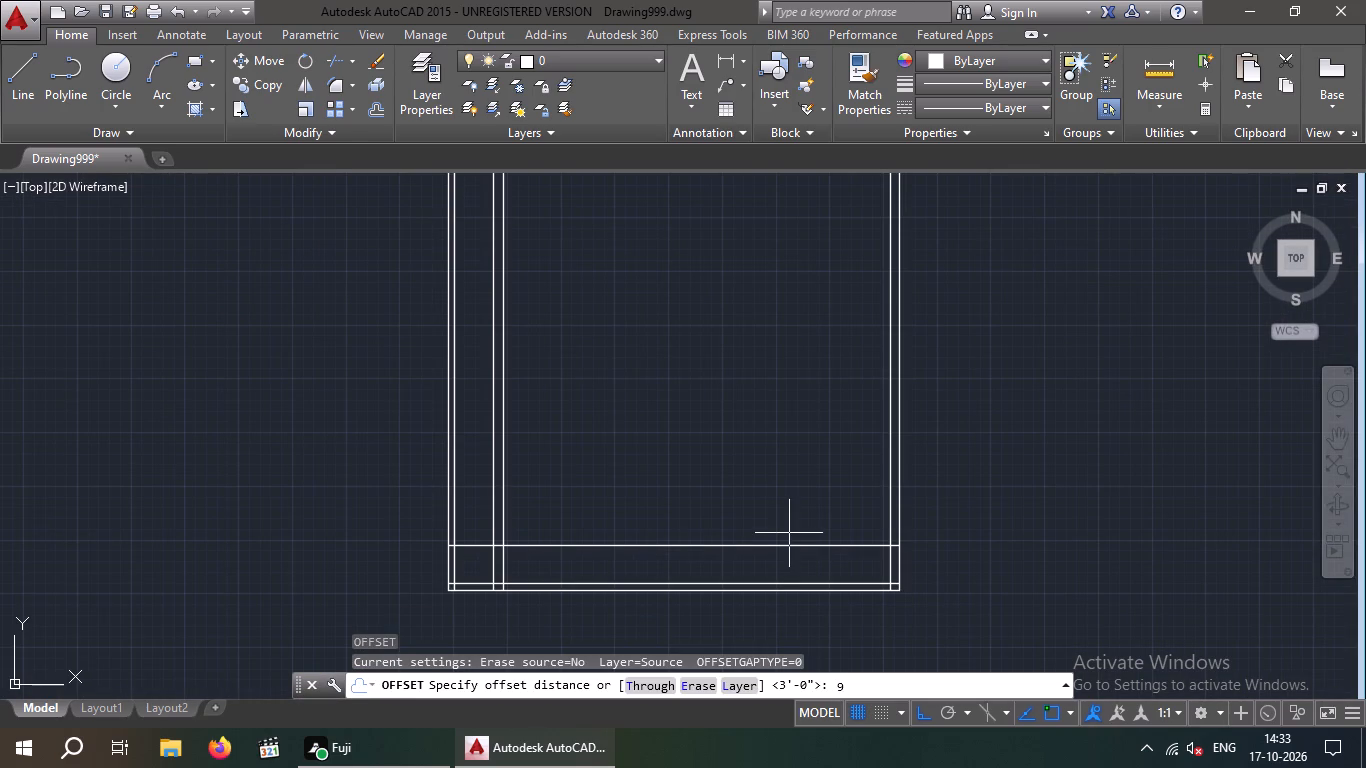
{"action": "key", "text": "shift+quotedbl"}
{"action": "key", "text": "Return"}
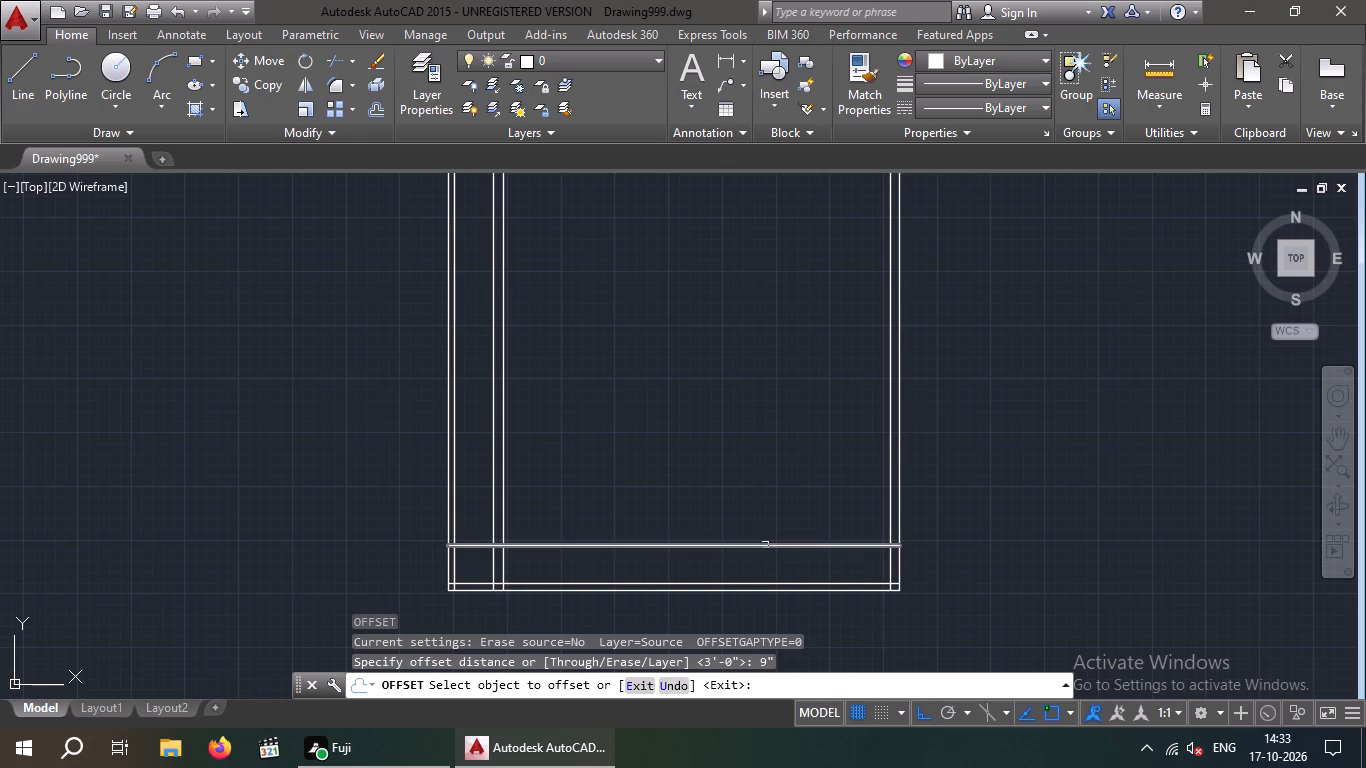
{"action": "left_click", "coordinate": [765, 545]}
{"action": "left_click", "coordinate": [779, 490]}
{"action": "scroll", "coordinate": [779, 490], "scroll_direction": "down", "scroll_amount": 2}
{"action": "key", "text": "Escape"}
{"action": "key", "text": "Escape"}
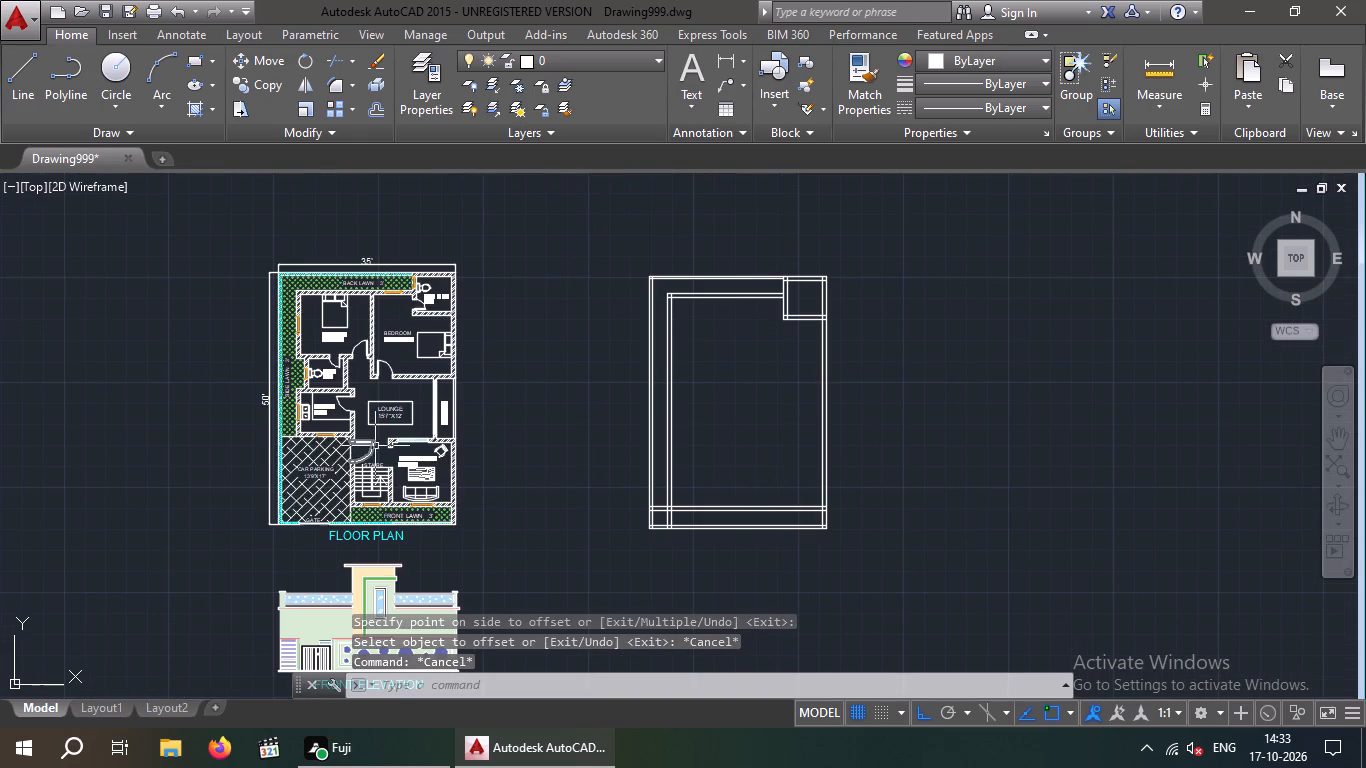
Offset the upper line of the wall behind the front lawn 12' upward to set the drawing room's depth.
{"action": "scroll", "coordinate": [398, 473], "scroll_direction": "up", "scroll_amount": 3}
{"action": "scroll", "coordinate": [529, 433], "scroll_direction": "down", "scroll_amount": 2}
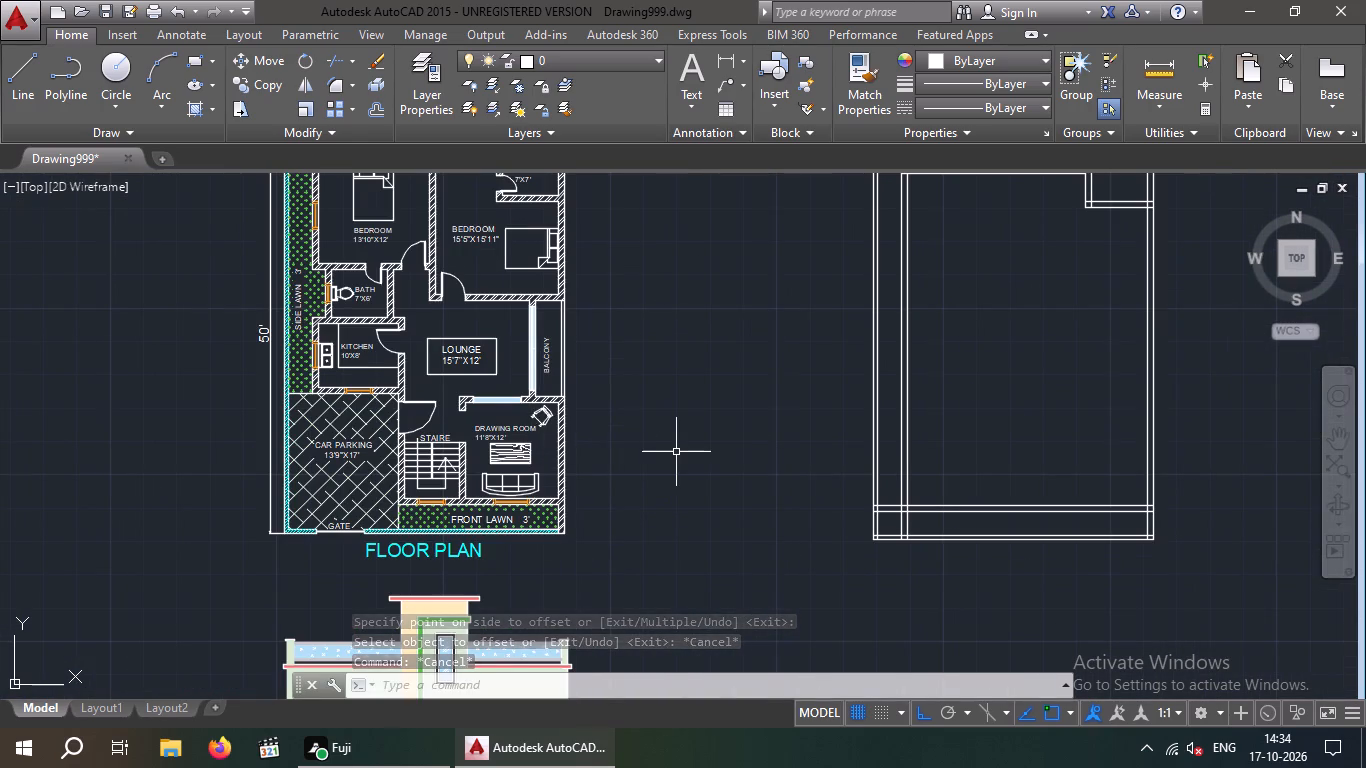
{"action": "key", "text": "Escape"}
{"action": "key", "text": "o"}
{"action": "key", "text": "Return"}
{"action": "type", "text": "123"}
{"action": "key", "text": "BackSpace"}
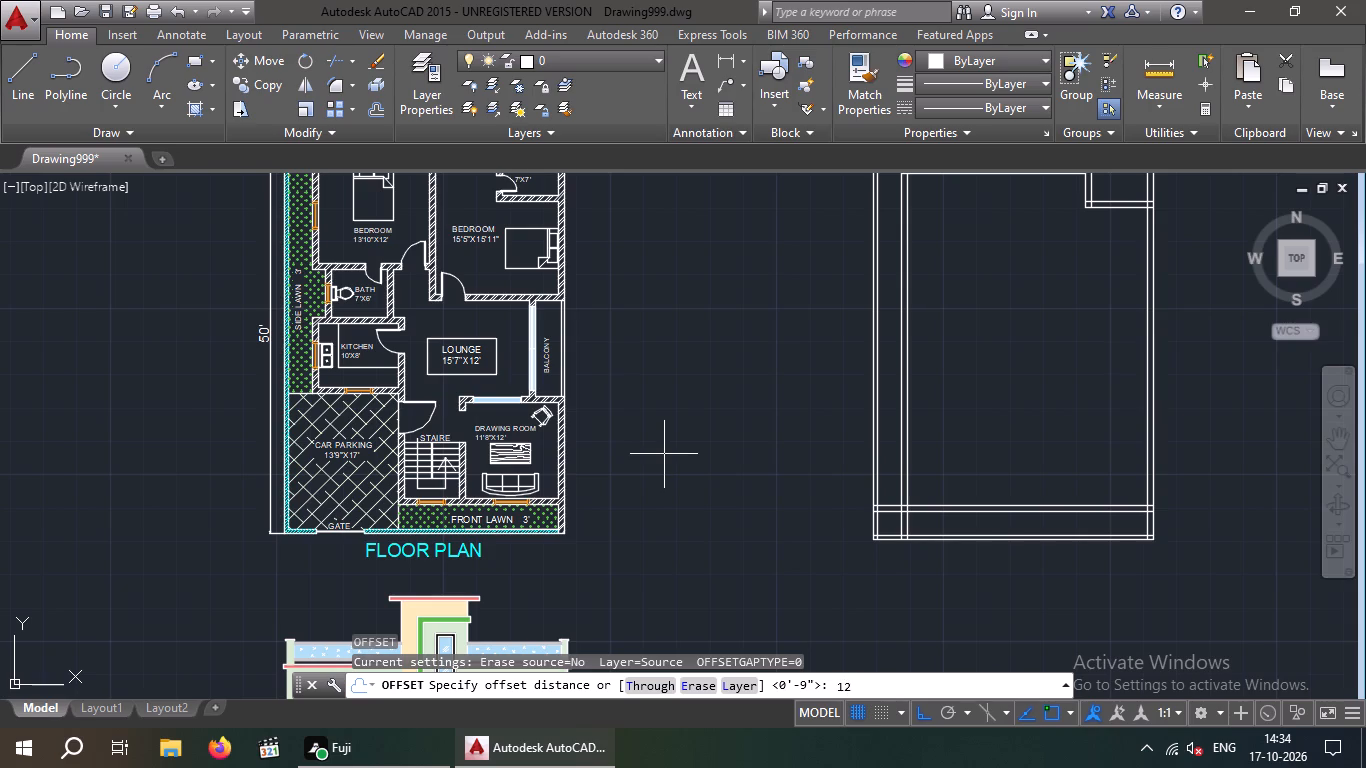
{"action": "key", "text": "apostrophe"}
{"action": "key", "text": "Return"}
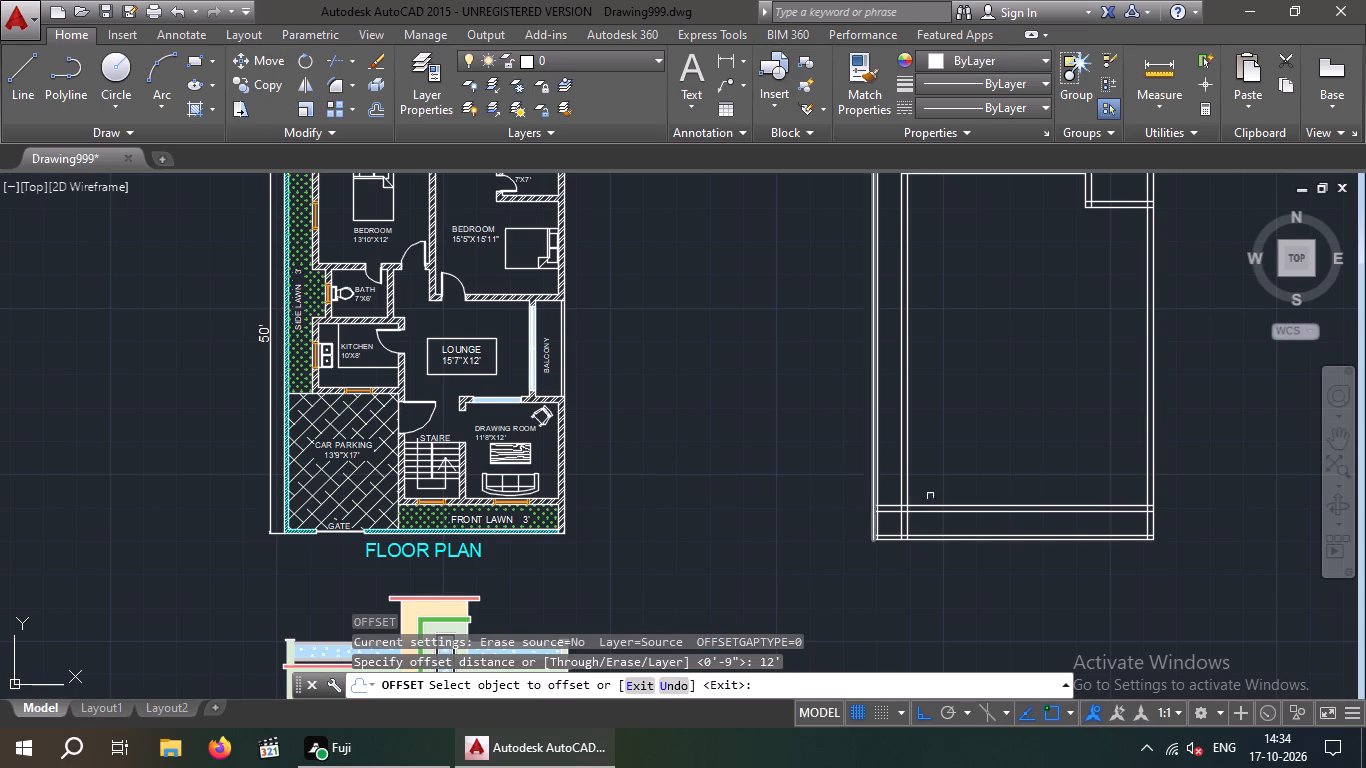
{"action": "left_click", "coordinate": [1006, 504]}
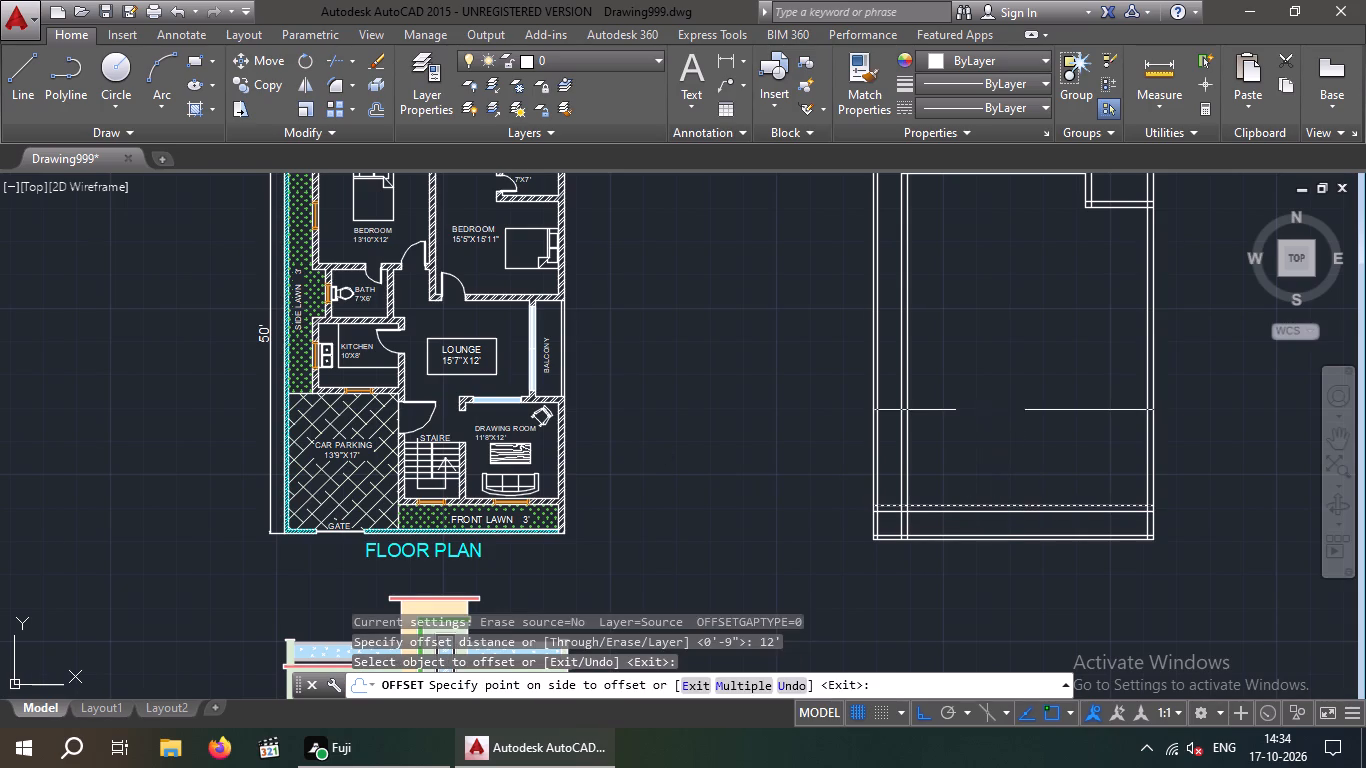
{"action": "left_click", "coordinate": [990, 438]}
{"action": "key", "text": "Escape"}
{"action": "key", "text": "Escape"}
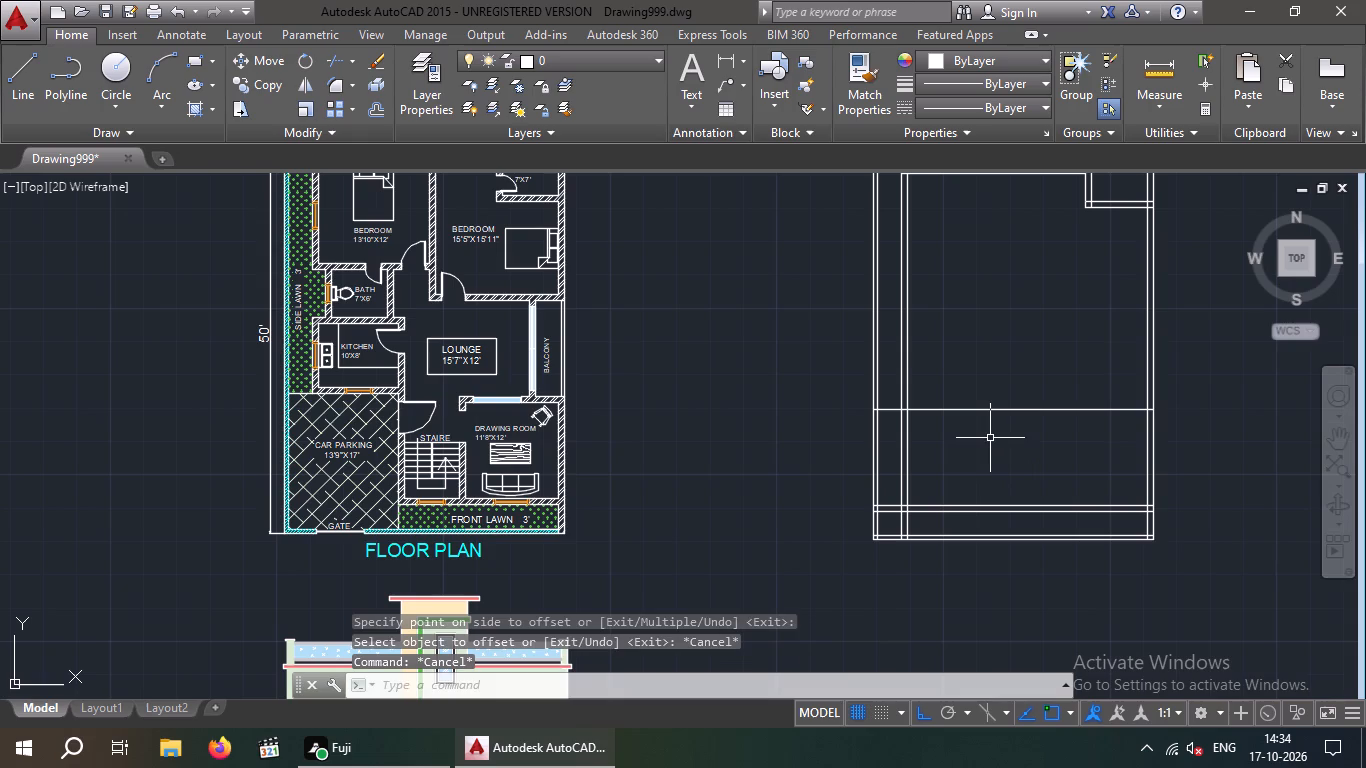
Offset the drawing room's upper line 9" further upward to form the wall above the room.
{"action": "key", "text": "o"}
{"action": "key", "text": "Return"}
{"action": "key", "text": "9"}
{"action": "key", "text": "shift+quotedbl"}
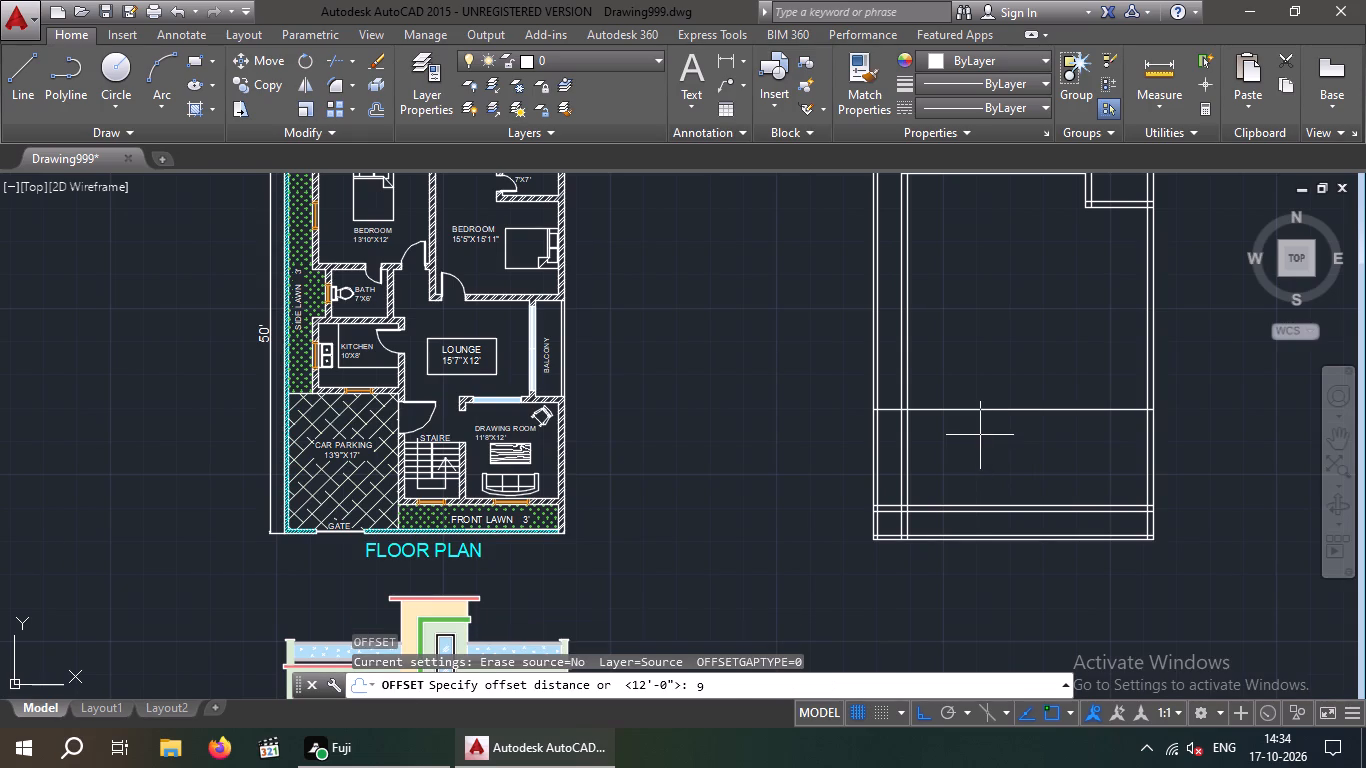
{"action": "key", "text": "Return"}
{"action": "left_click", "coordinate": [987, 409]}
{"action": "left_click", "coordinate": [988, 366]}
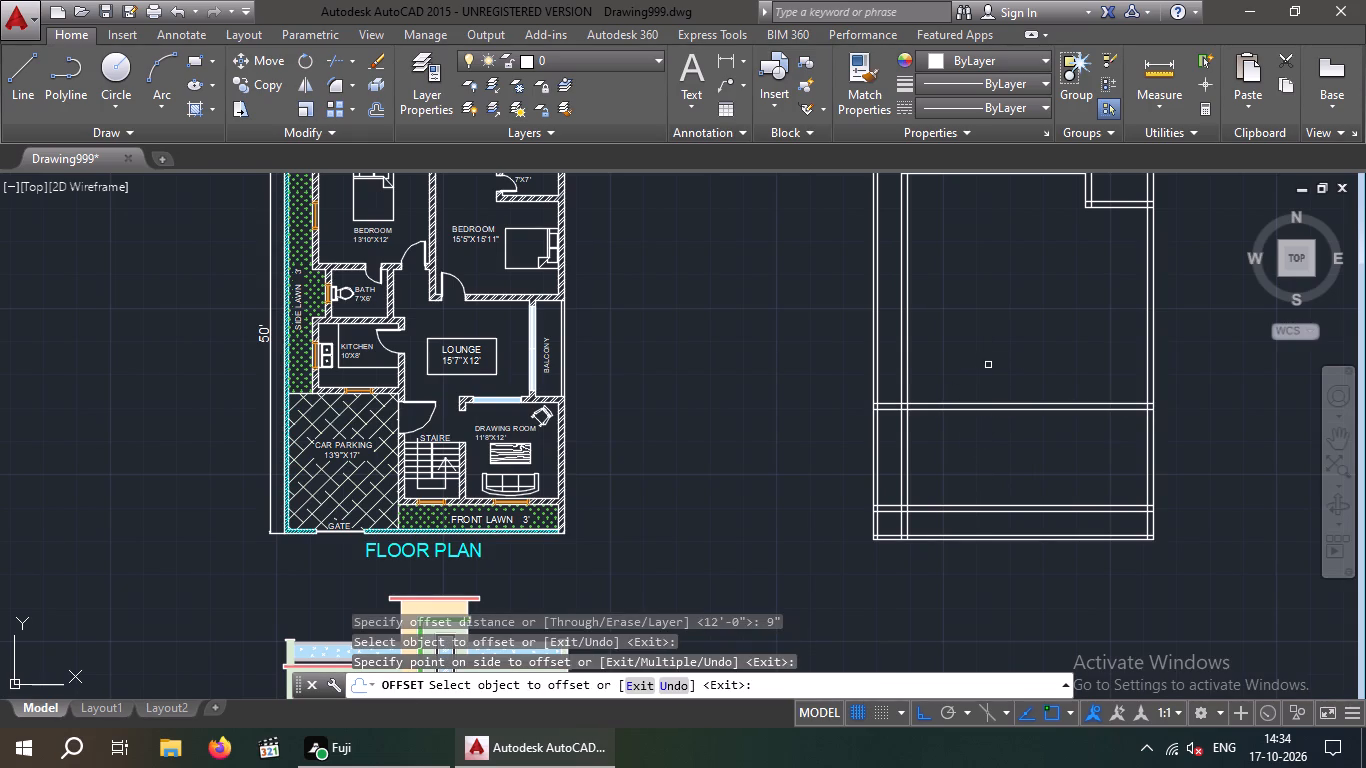
{"action": "middle_click_drag", "start_coordinate": [1014, 456], "coordinate": [823, 453]}
{"action": "middle_click_drag", "start_coordinate": [846, 449], "coordinate": [776, 493]}
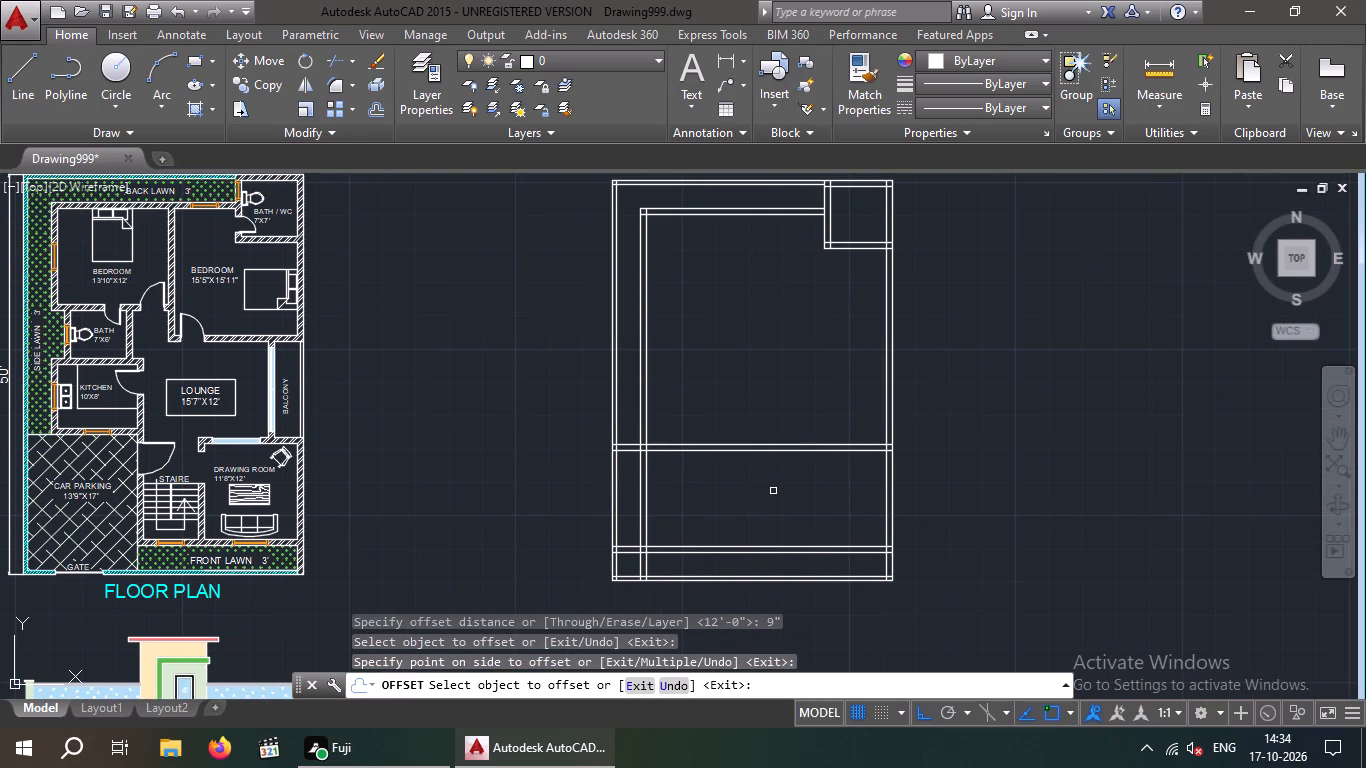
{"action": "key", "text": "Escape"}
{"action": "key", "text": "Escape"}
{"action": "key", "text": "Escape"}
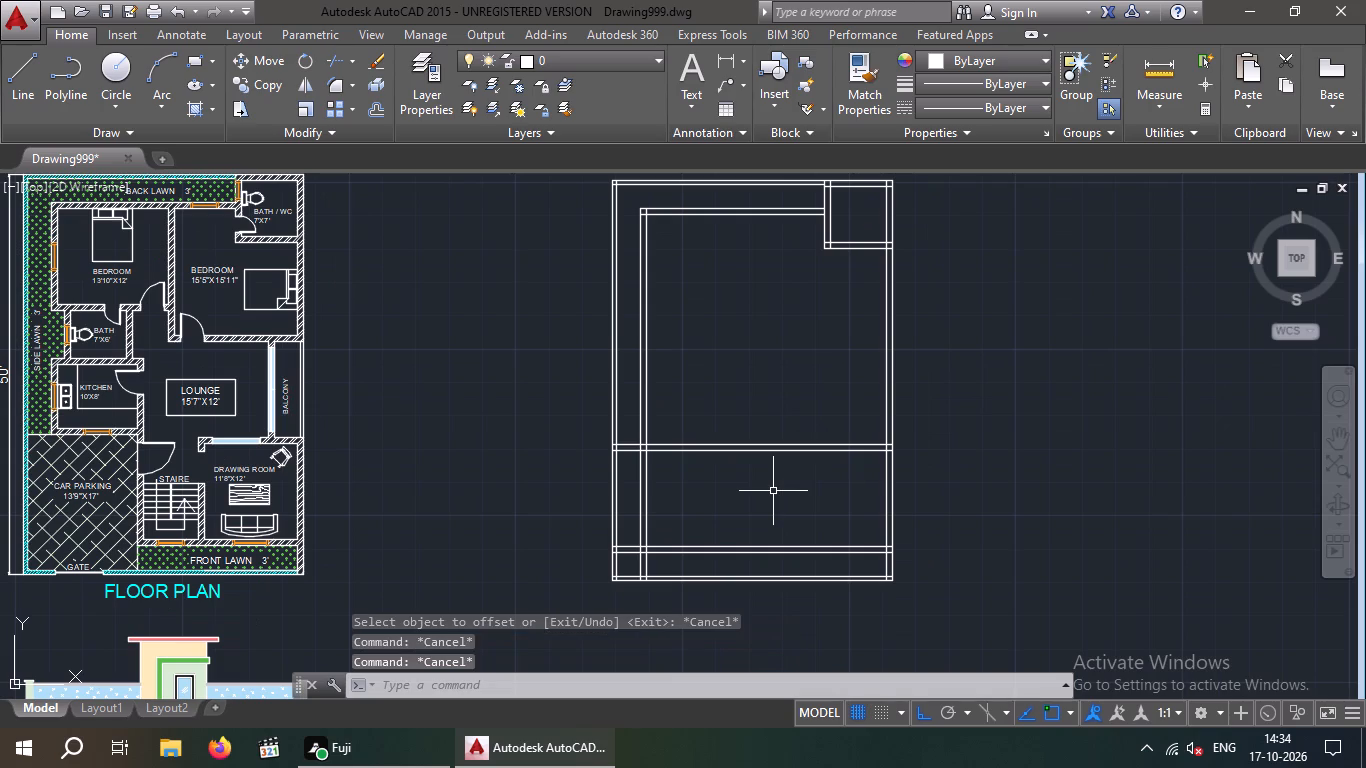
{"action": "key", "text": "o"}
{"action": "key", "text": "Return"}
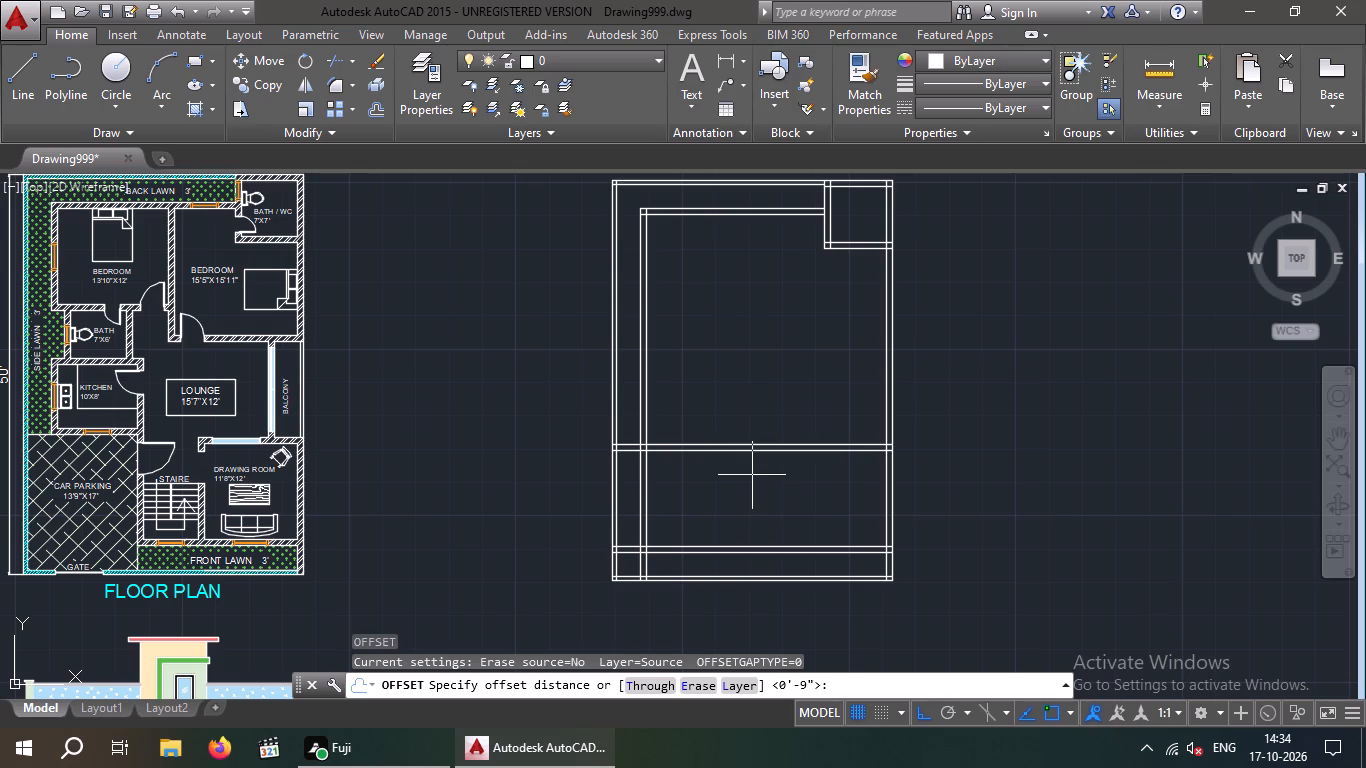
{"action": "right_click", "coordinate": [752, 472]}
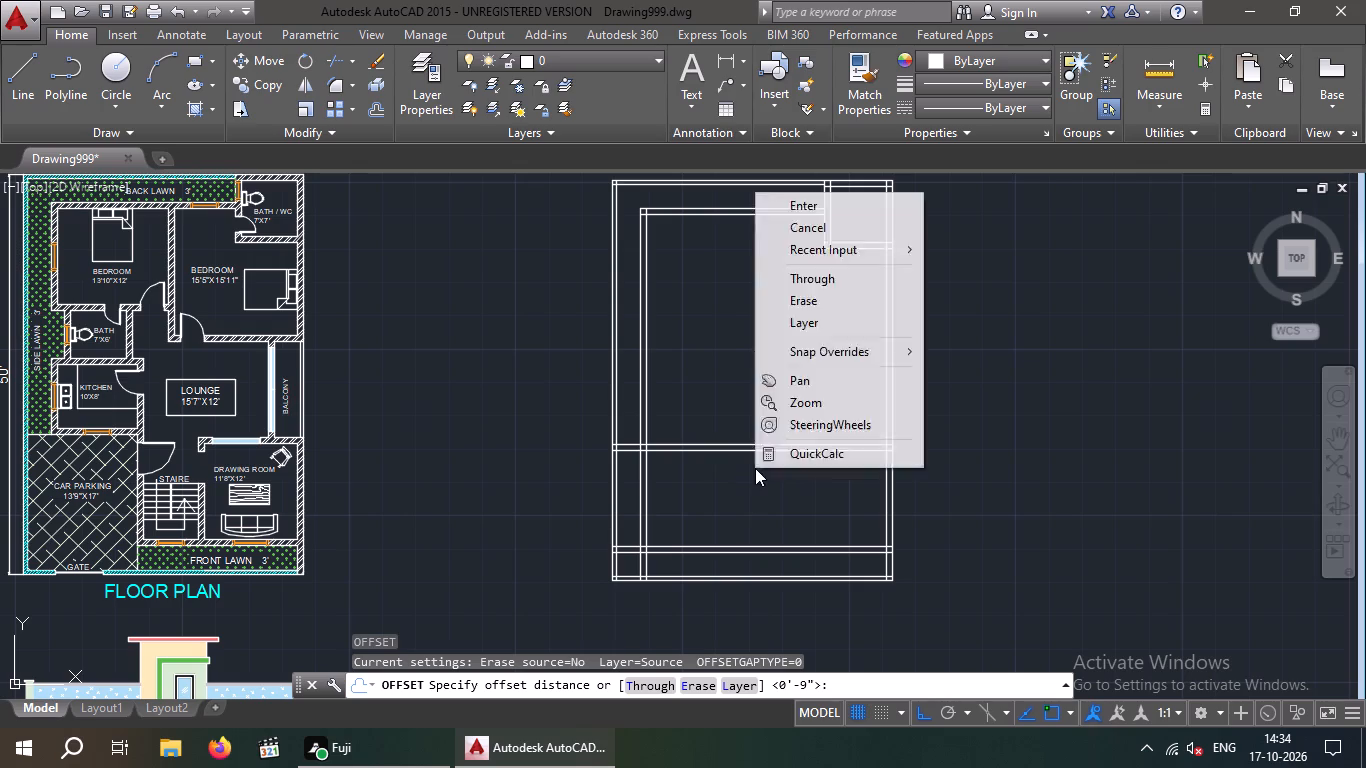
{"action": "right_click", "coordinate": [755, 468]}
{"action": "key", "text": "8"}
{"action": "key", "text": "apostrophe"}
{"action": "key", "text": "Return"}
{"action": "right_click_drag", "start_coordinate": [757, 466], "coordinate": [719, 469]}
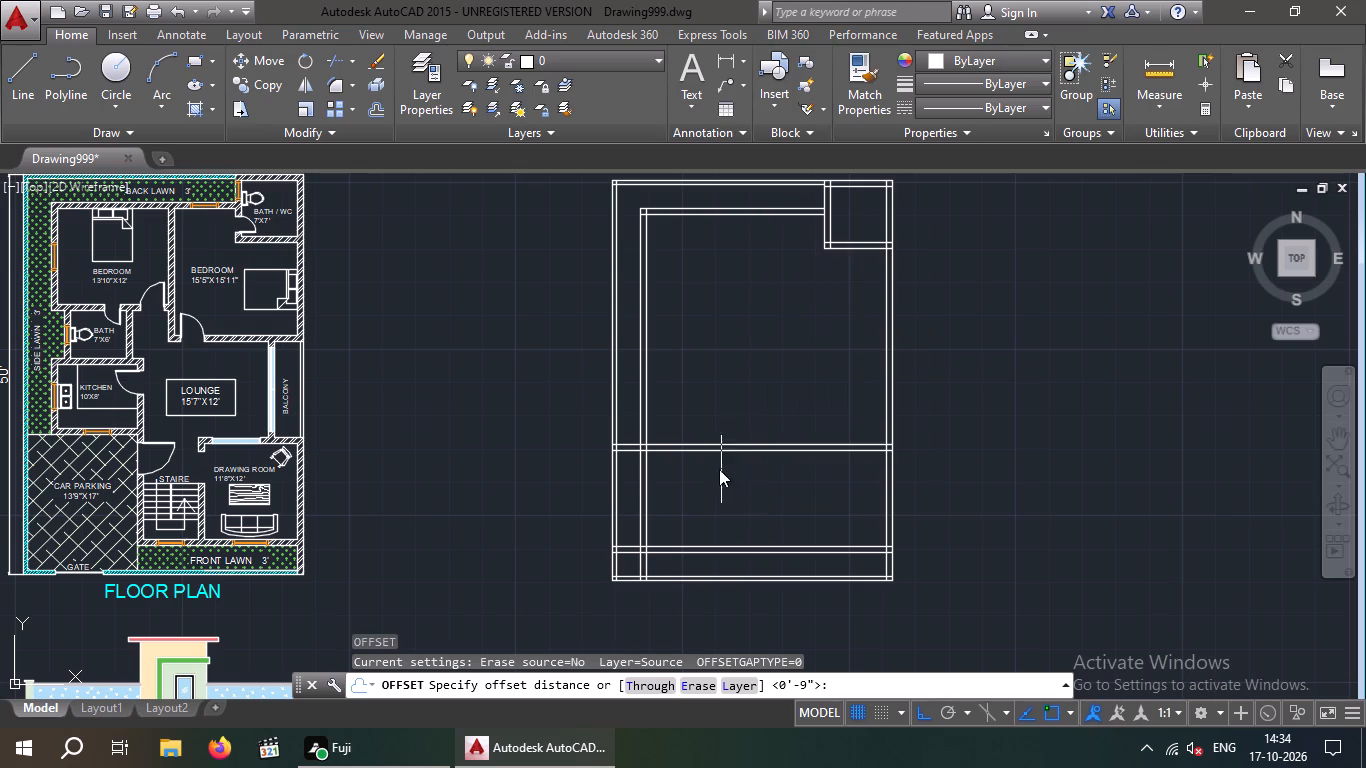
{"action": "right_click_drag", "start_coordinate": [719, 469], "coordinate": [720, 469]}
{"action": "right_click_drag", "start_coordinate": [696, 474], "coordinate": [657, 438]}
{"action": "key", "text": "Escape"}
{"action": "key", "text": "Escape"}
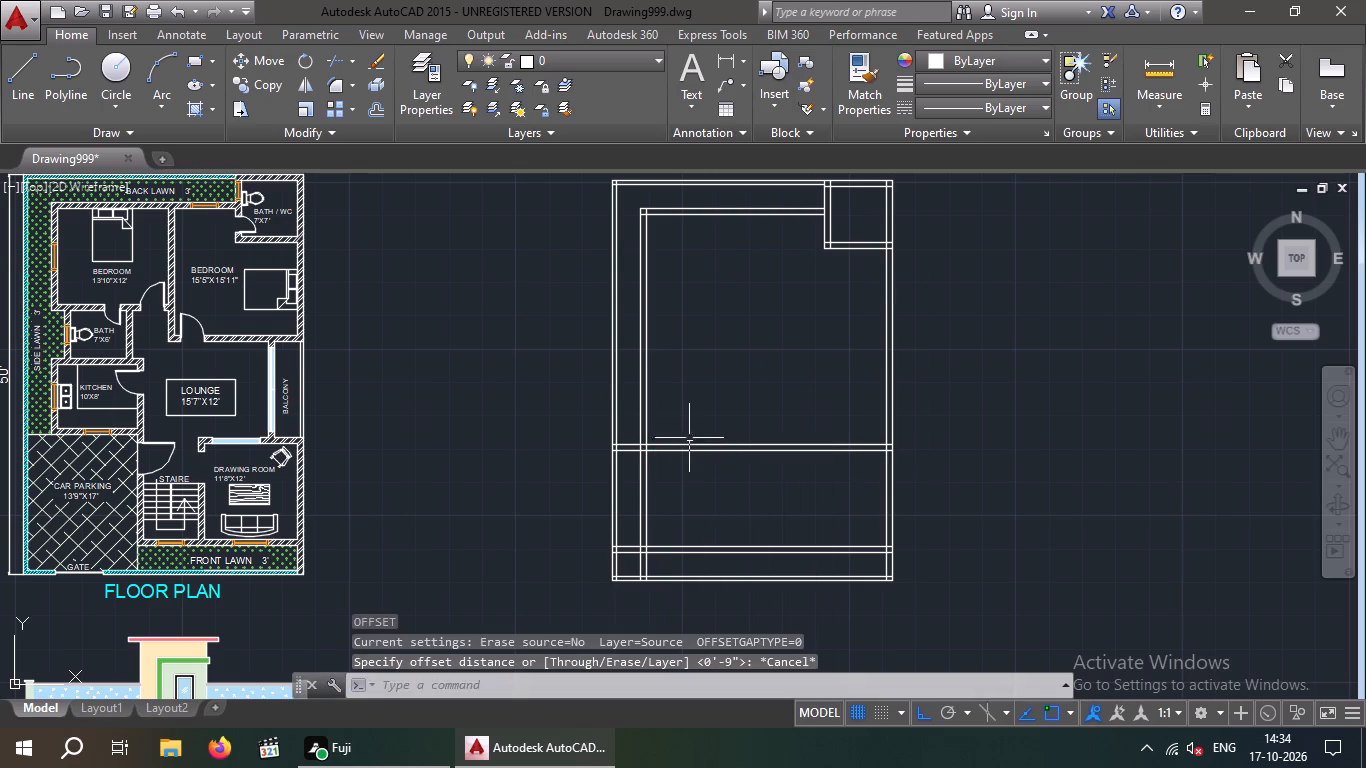
Offset the inner line of the side lawn wall 8' to the right to place the next vertical wall line.
{"action": "key", "text": "o"}
{"action": "key", "text": "Return"}
{"action": "key", "text": "8"}
{"action": "key", "text": "apostrophe"}
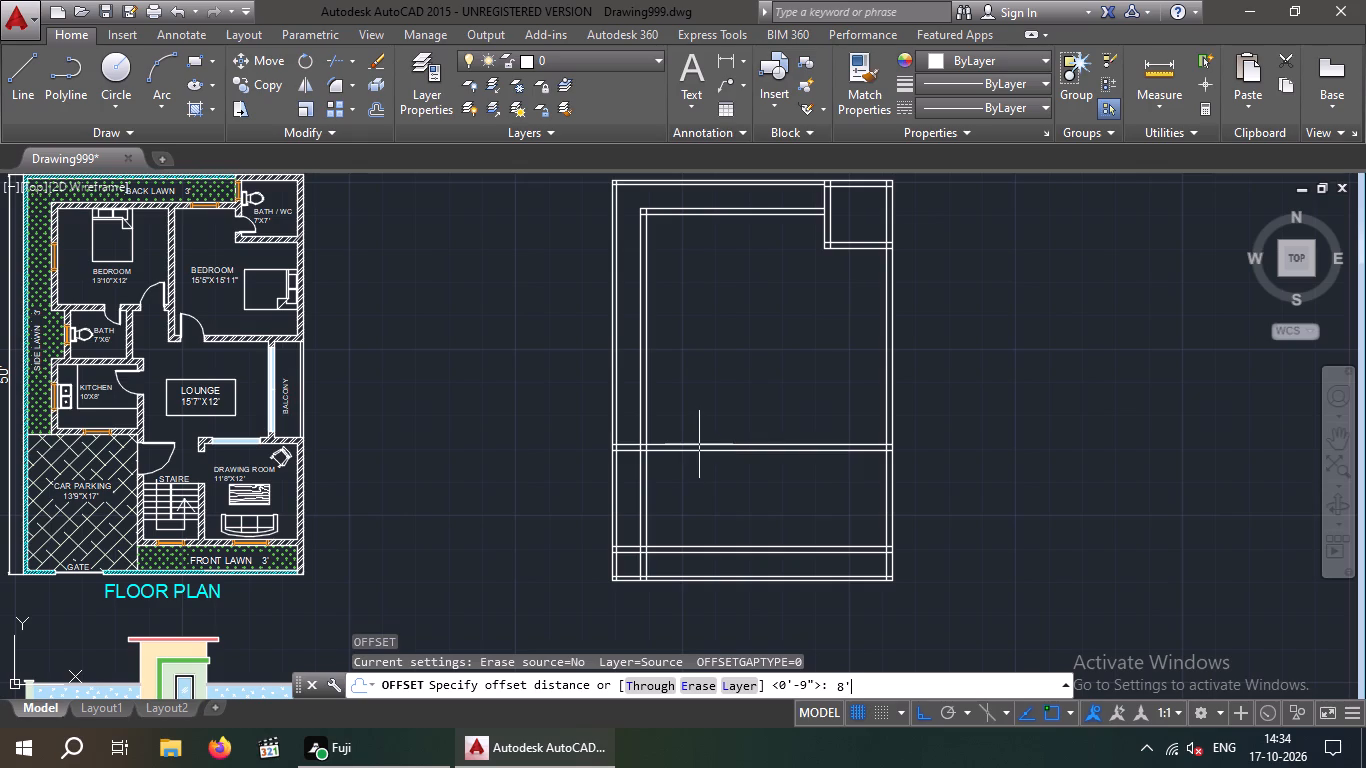
{"action": "key", "text": "Return"}
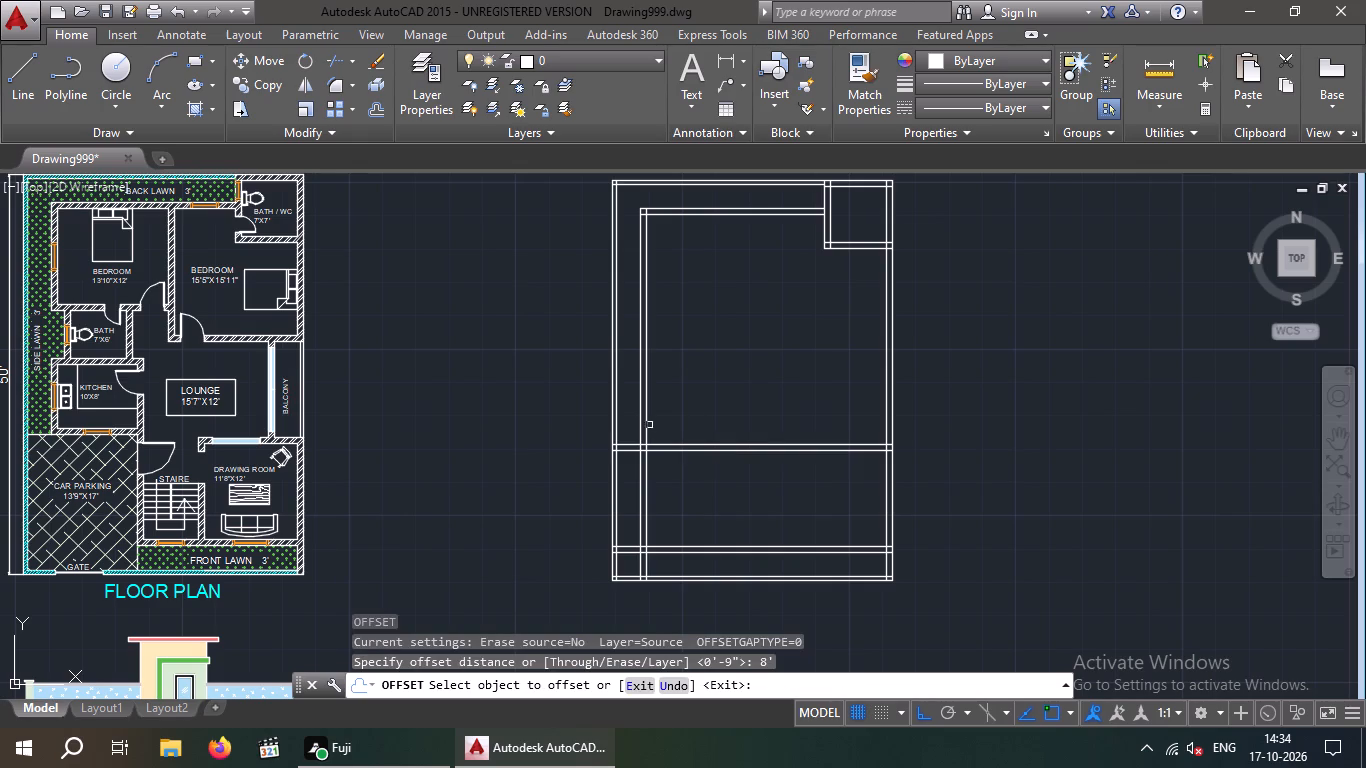
{"action": "left_click_drag", "start_coordinate": [647, 425], "coordinate": [661, 425]}
{"action": "left_click", "coordinate": [776, 425]}
{"action": "key", "text": "Escape"}
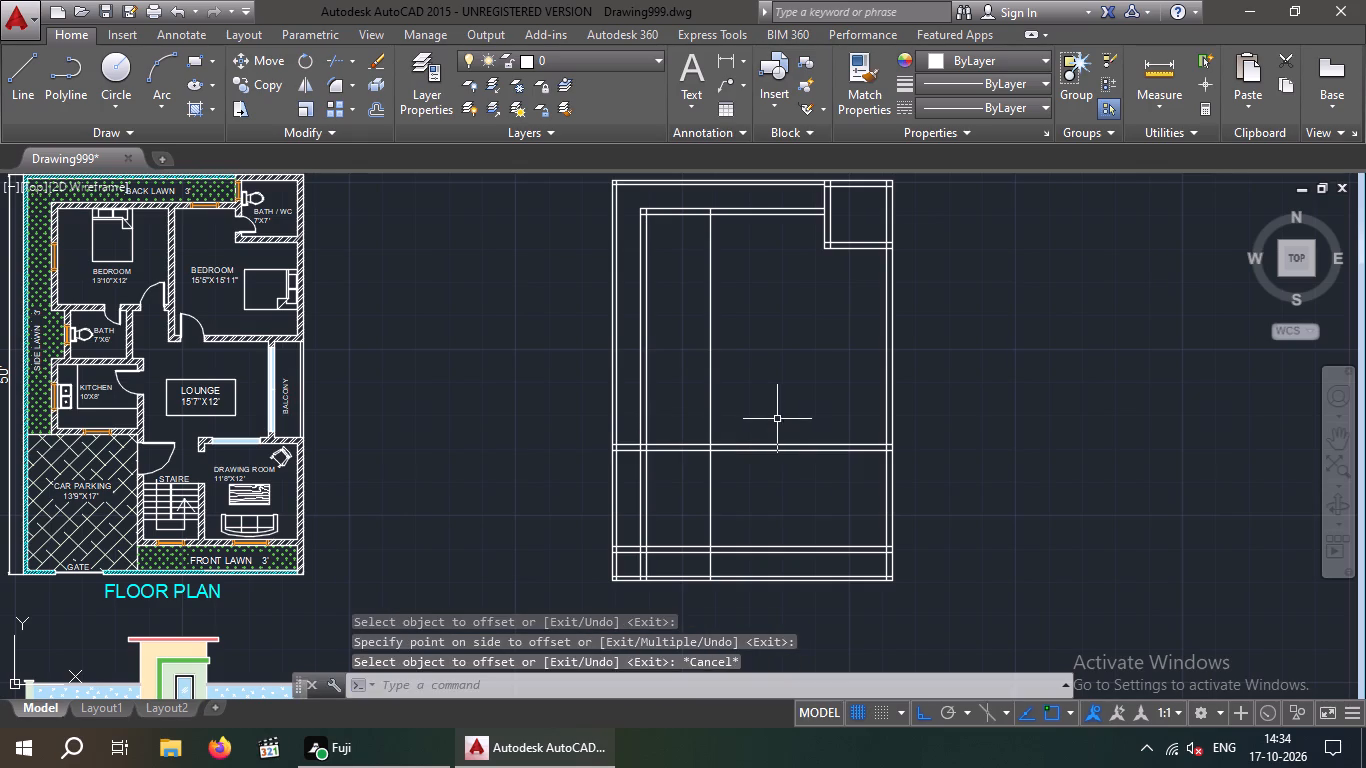
{"action": "key", "text": "Escape"}
Offset the new vertical line 9" further right to form the interior wall's thickness.
{"action": "key", "text": "o"}
{"action": "key", "text": "Return"}
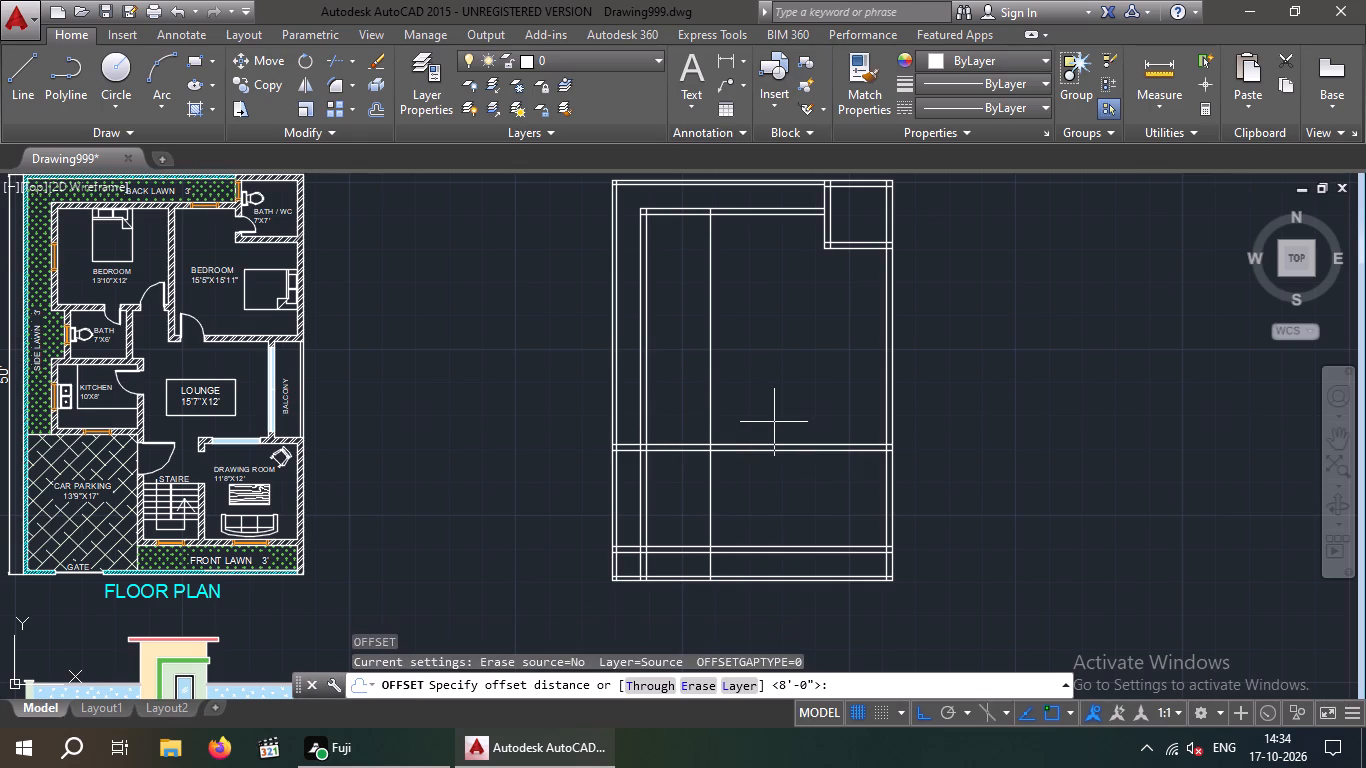
{"action": "key", "text": "9"}
{"action": "key", "text": "shift+quotedbl"}
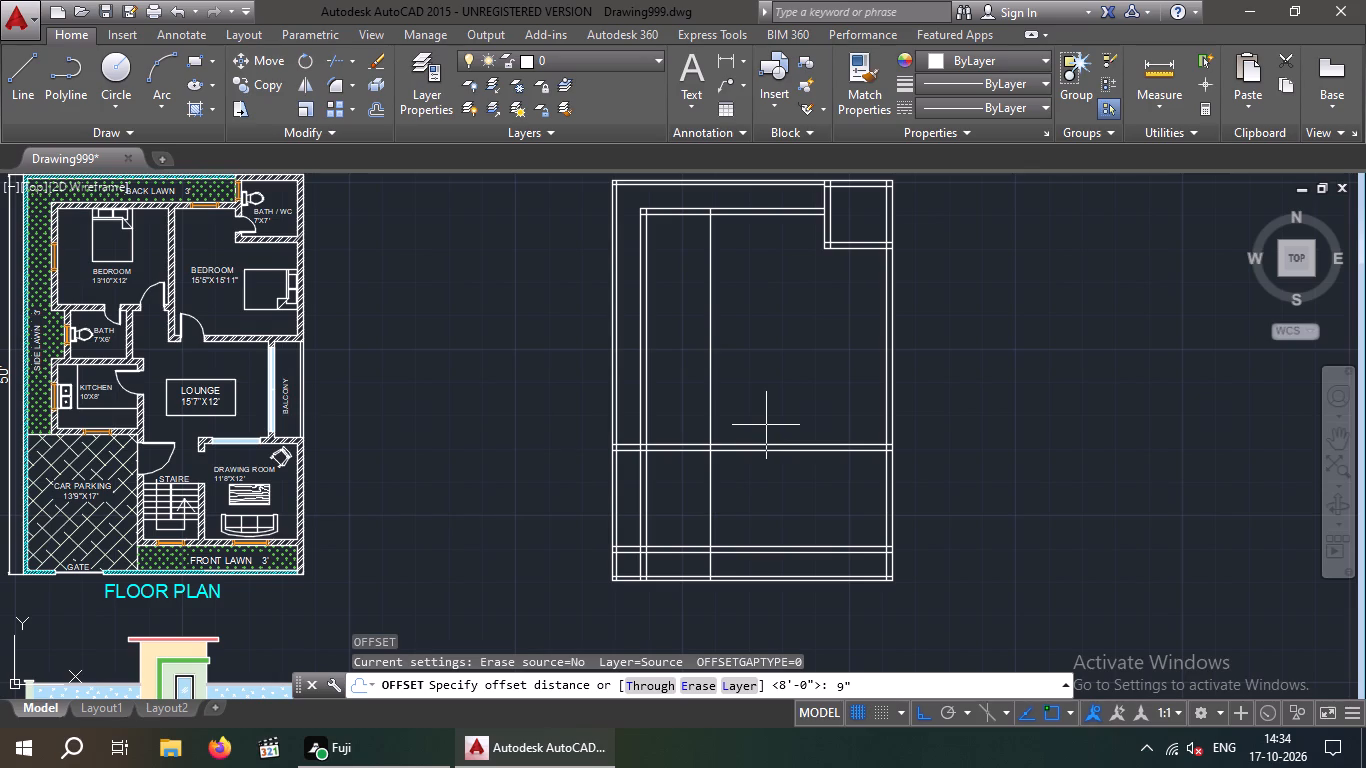
{"action": "key", "text": "Return"}
{"action": "left_click", "coordinate": [709, 417]}
{"action": "left_click", "coordinate": [764, 408]}
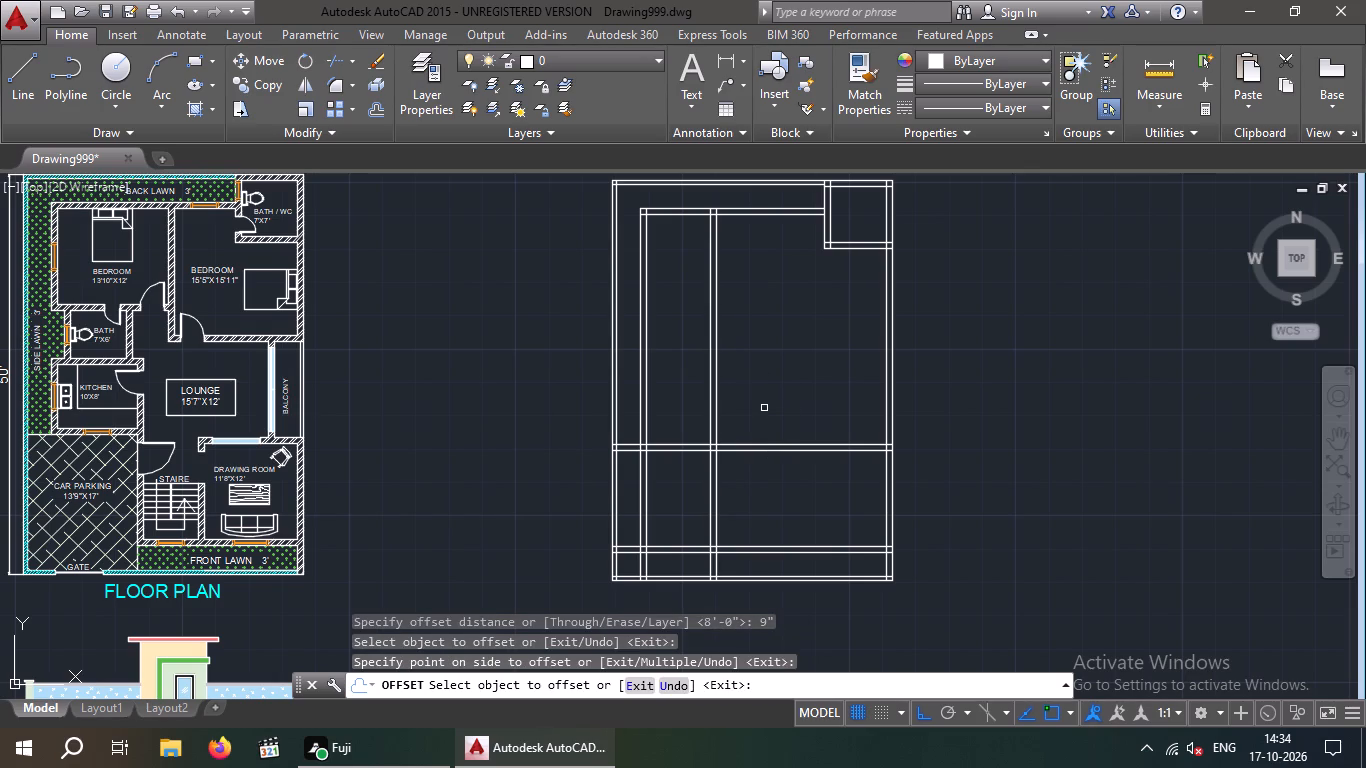
{"action": "key", "text": "Escape"}
{"action": "key", "text": "Escape"}
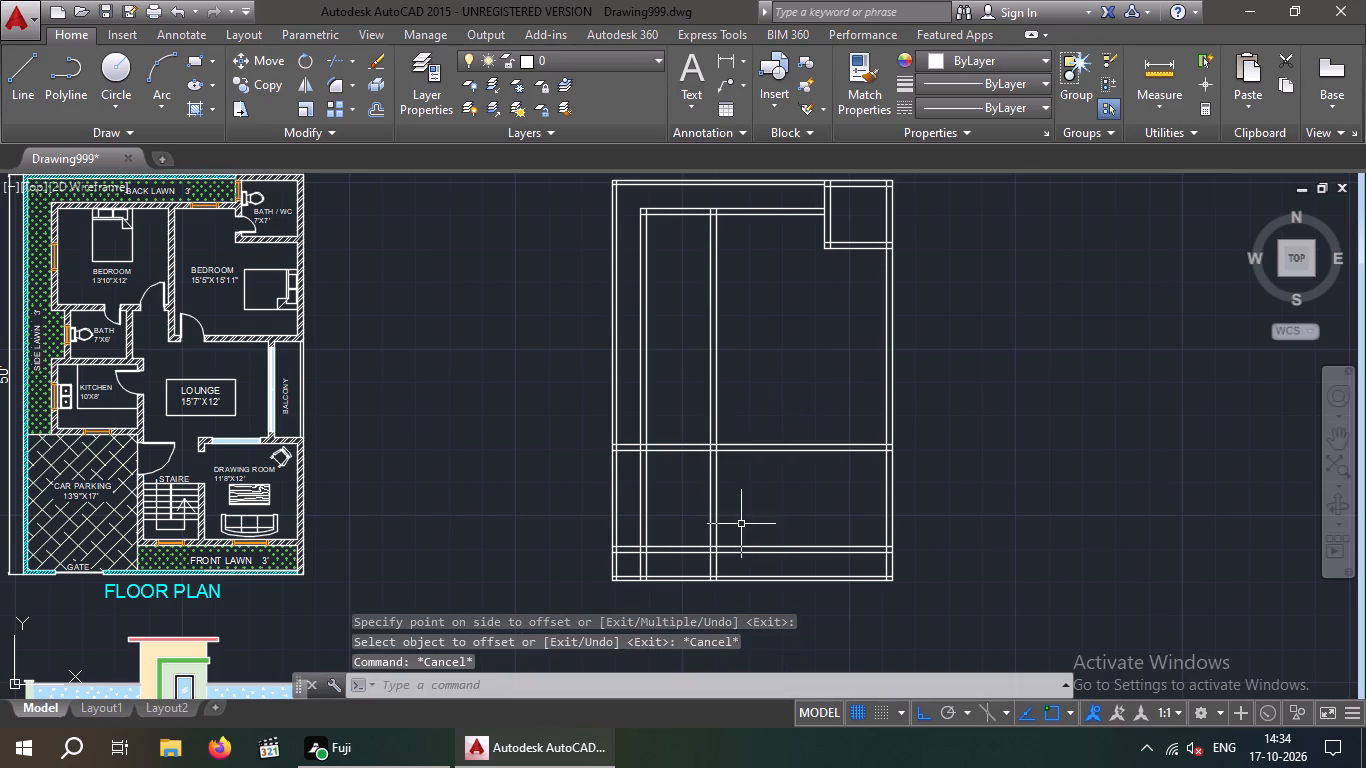
Trim away the vertical wall lines that cross the front lawn strip.
{"action": "key", "text": "t"}
{"action": "key", "text": "r"}
{"action": "key", "text": "space"}
{"action": "key", "text": "space"}
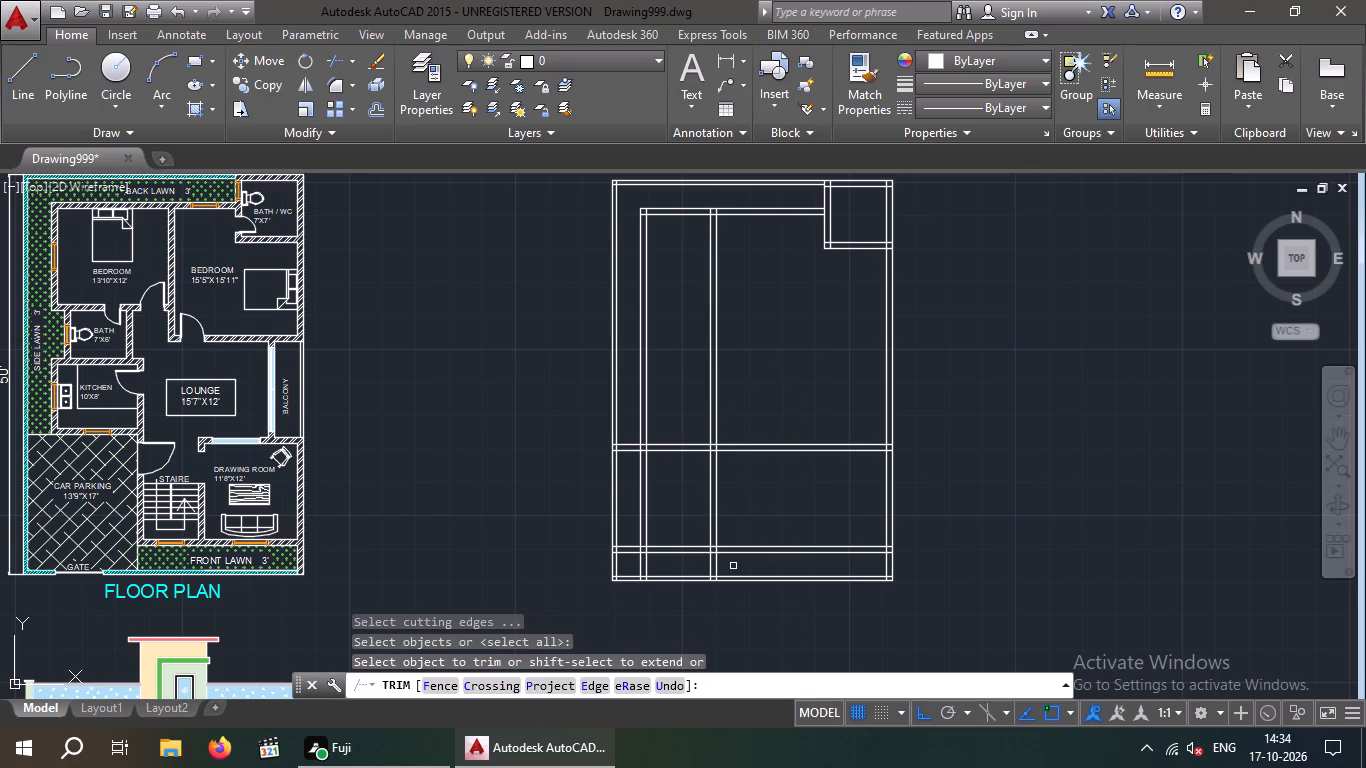
{"action": "scroll", "coordinate": [712, 567], "scroll_direction": "up", "scroll_amount": 3}
{"action": "left_click_drag", "start_coordinate": [784, 536], "coordinate": [623, 597]}
{"action": "left_click", "coordinate": [378, 588]}
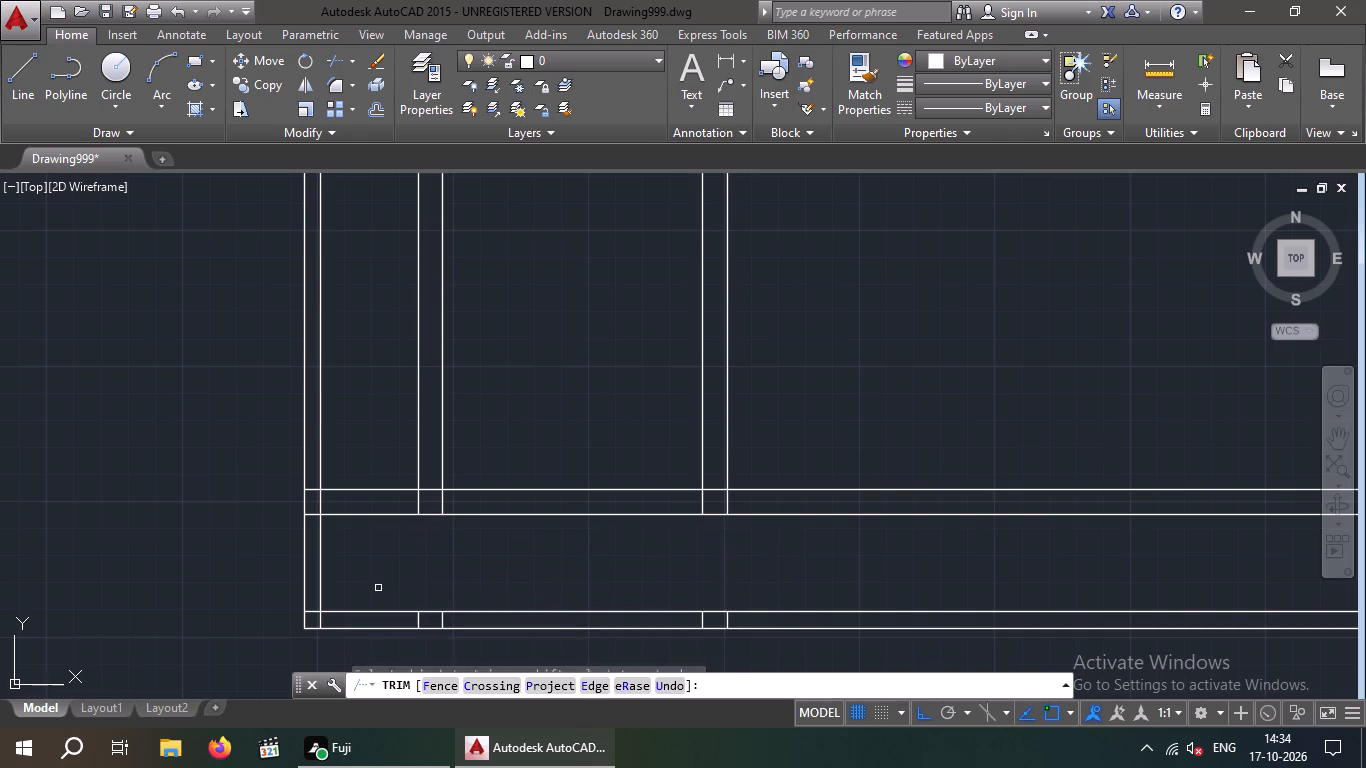
Trim the side lawn wall lines below the drawing room's upper wall and that wall's lines across the parking bay and side lawn.
{"action": "scroll", "coordinate": [509, 503], "scroll_direction": "down", "scroll_amount": 3}
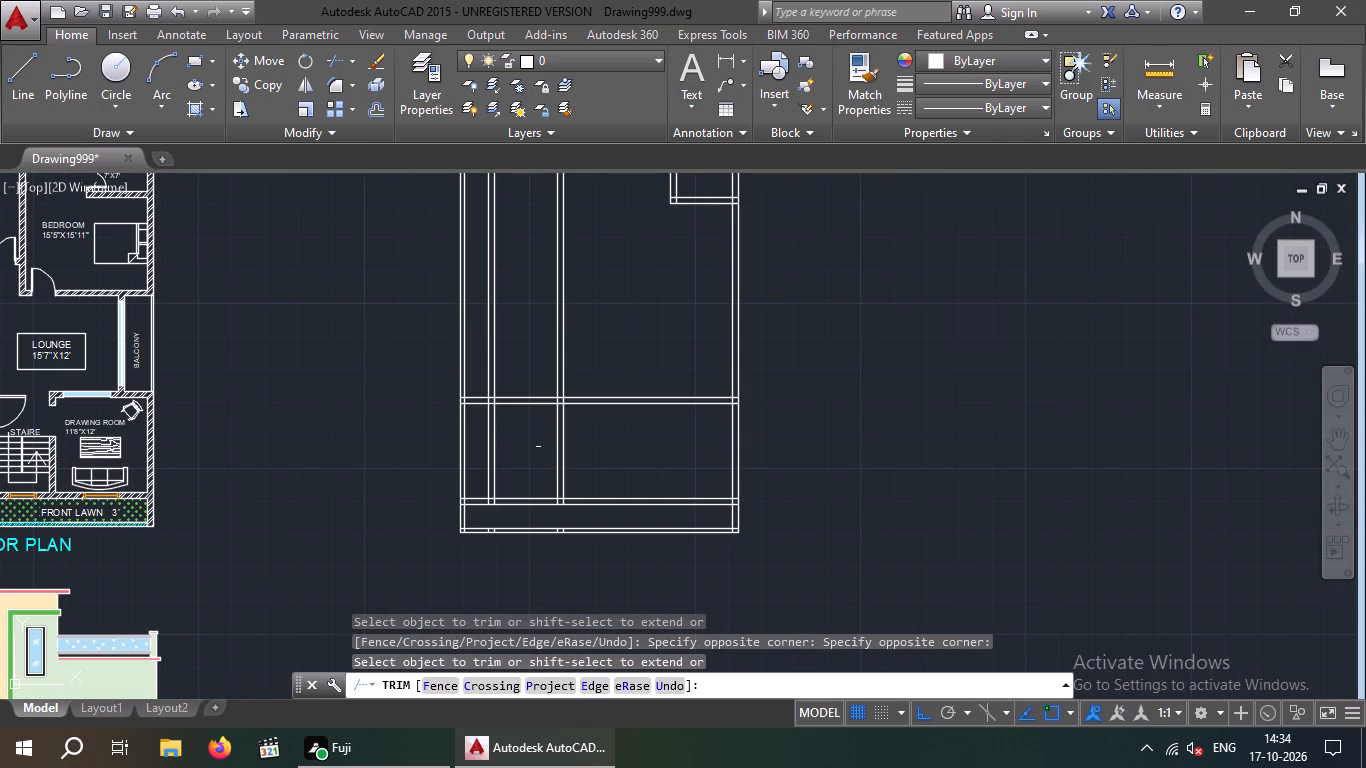
{"action": "middle_click_drag", "start_coordinate": [516, 434], "coordinate": [531, 474]}
{"action": "middle_click", "coordinate": [539, 488]}
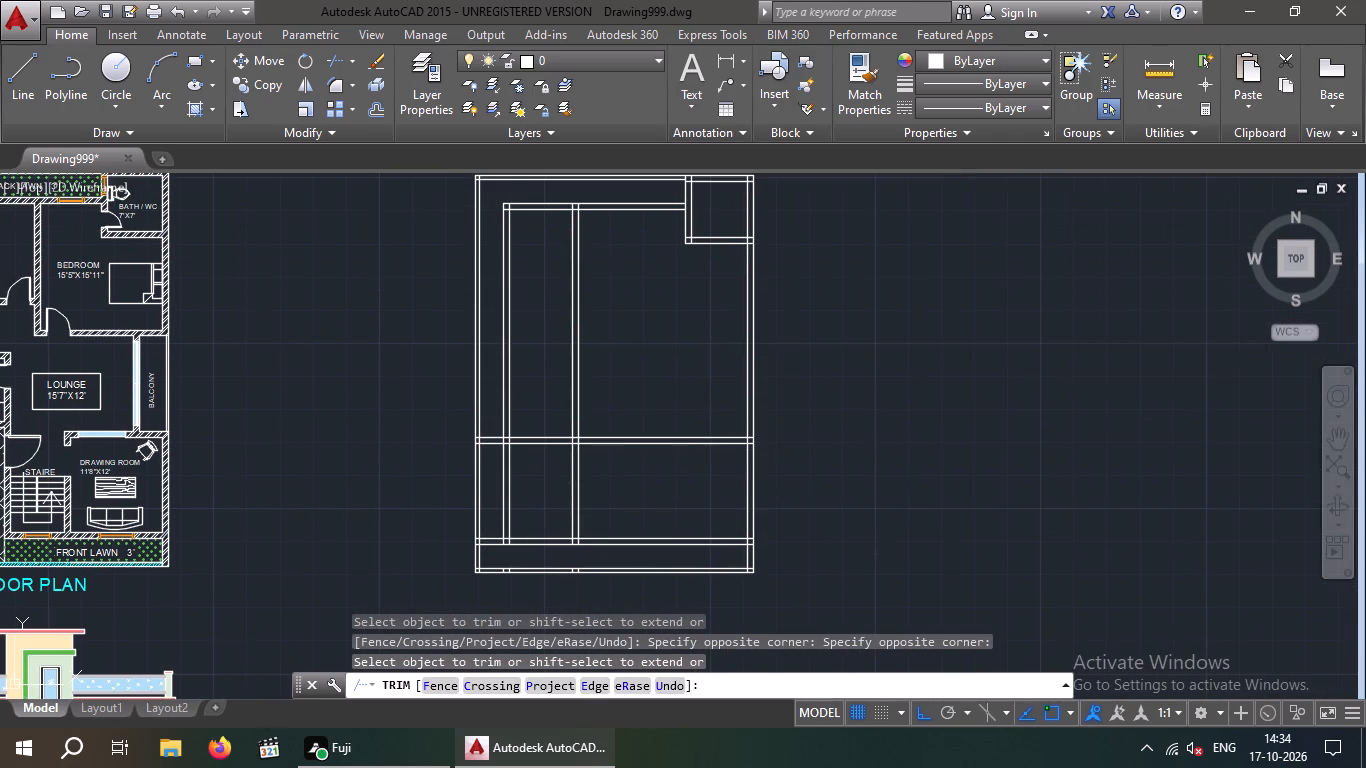
{"action": "middle_click_drag", "start_coordinate": [546, 479], "coordinate": [646, 477]}
{"action": "scroll", "coordinate": [646, 473], "scroll_direction": "down", "scroll_amount": 1}
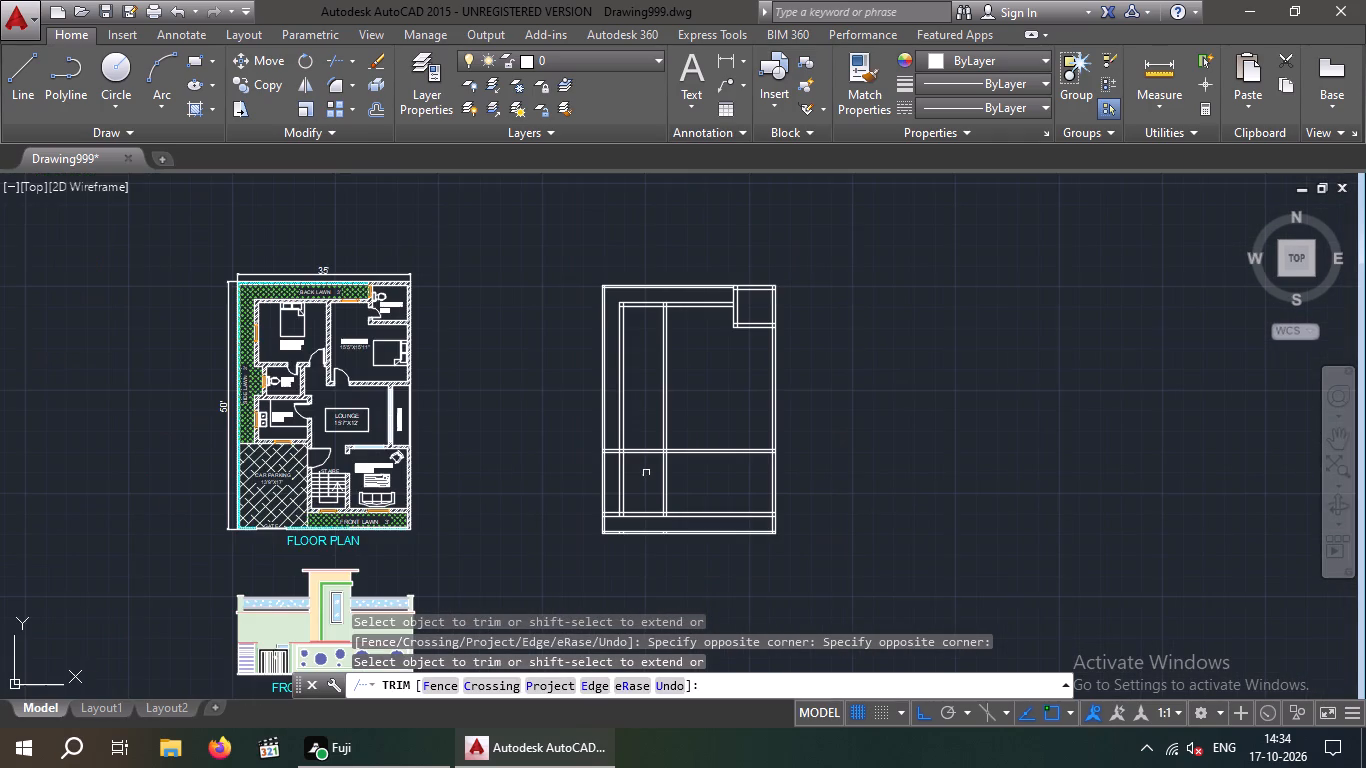
{"action": "middle_click_drag", "start_coordinate": [647, 472], "coordinate": [658, 470]}
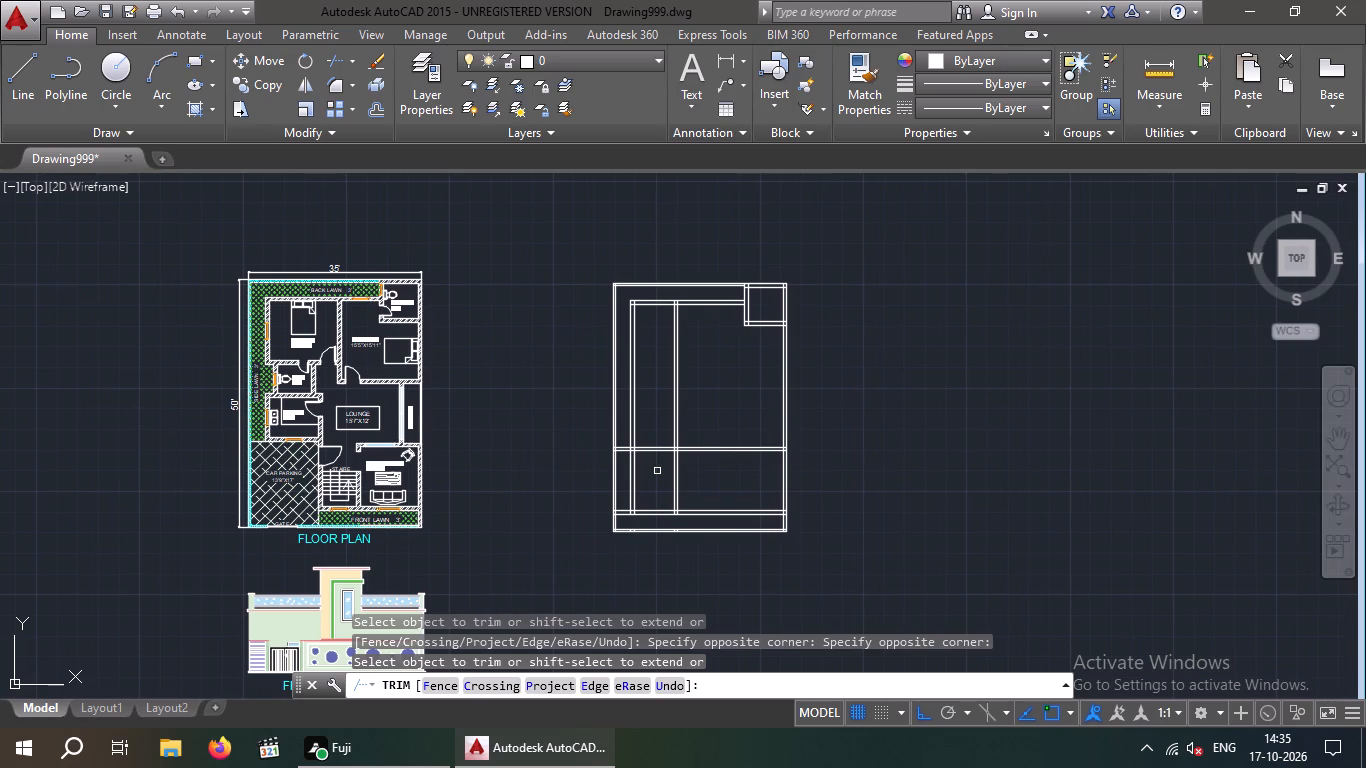
{"action": "scroll", "coordinate": [637, 470], "scroll_direction": "up", "scroll_amount": 1}
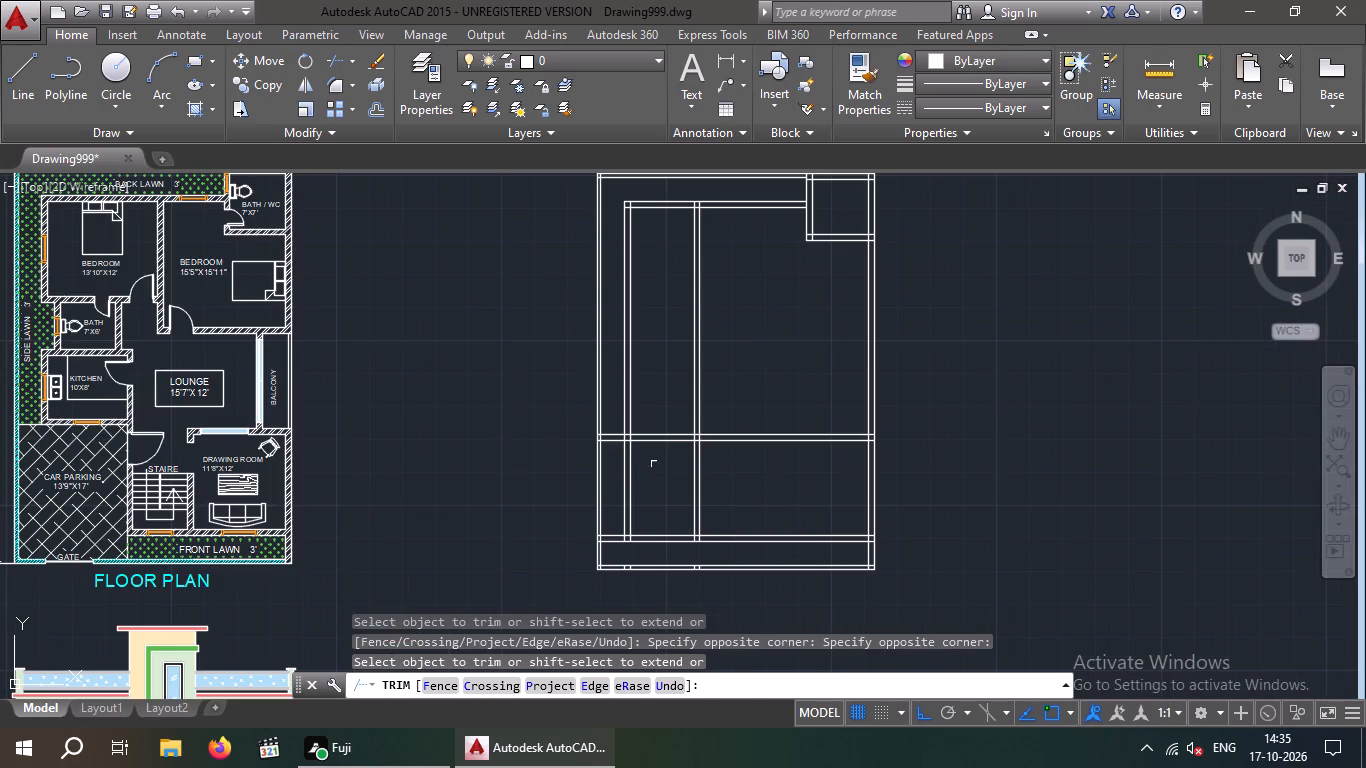
{"action": "left_click_drag", "start_coordinate": [654, 464], "coordinate": [606, 501]}
{"action": "left_click", "coordinate": [604, 502]}
{"action": "left_click_drag", "start_coordinate": [665, 480], "coordinate": [665, 467]}
{"action": "left_click", "coordinate": [674, 392]}
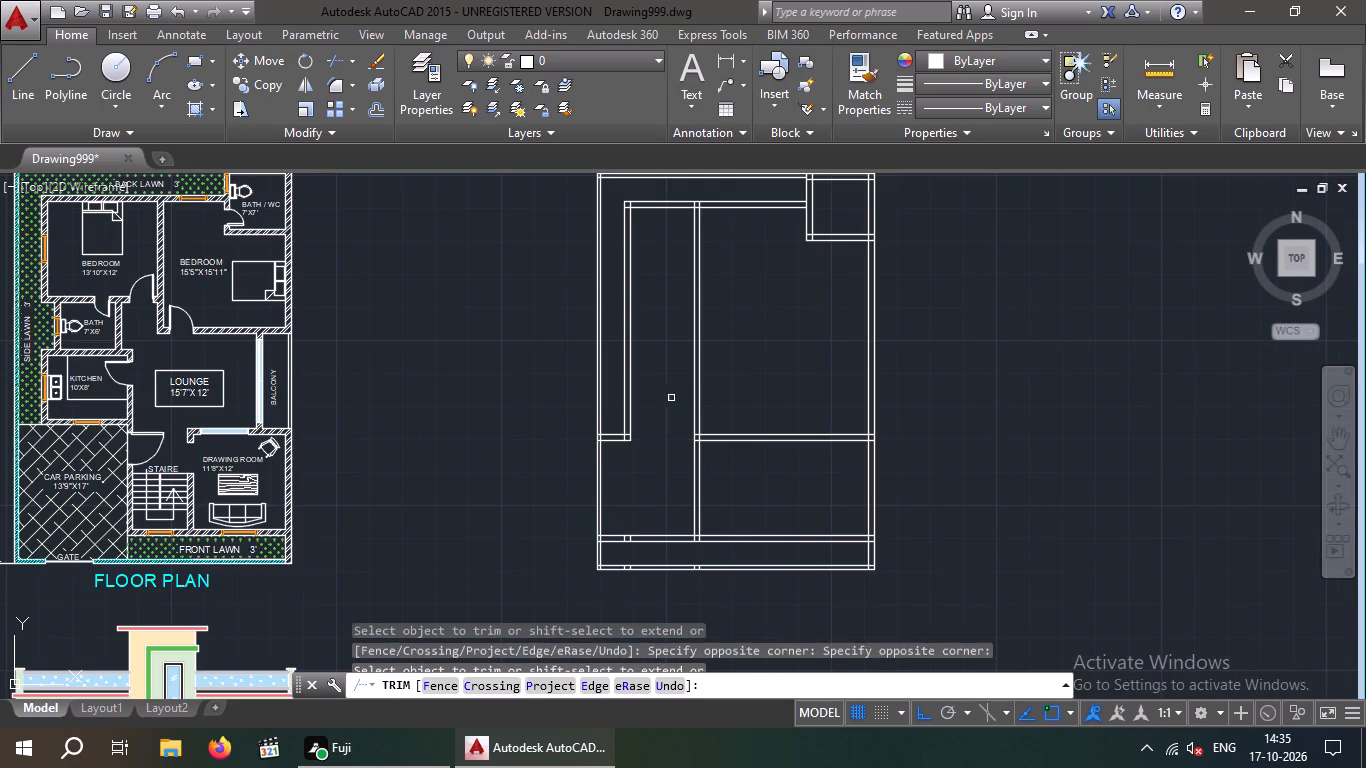
{"action": "scroll", "coordinate": [622, 455], "scroll_direction": "up", "scroll_amount": 2}
{"action": "left_click_drag", "start_coordinate": [620, 454], "coordinate": [595, 451]}
{"action": "left_click", "coordinate": [582, 405]}
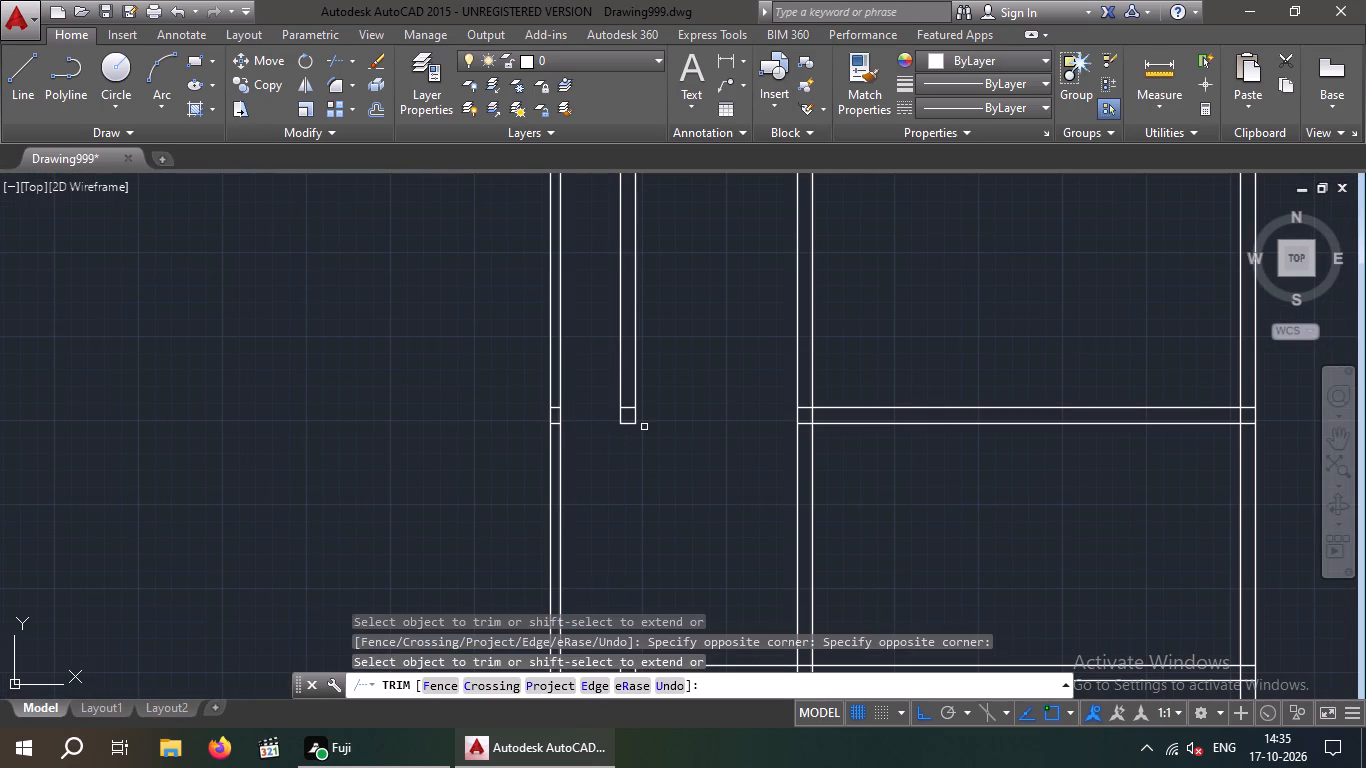
{"action": "key", "text": "Escape"}
{"action": "key", "text": "Escape"}
Delete the leftover short horizontal line inside the lower end of the side lawn wall.
{"action": "scroll", "coordinate": [625, 438], "scroll_direction": "down", "scroll_amount": 1}
{"action": "scroll", "coordinate": [624, 424], "scroll_direction": "up", "scroll_amount": 2}
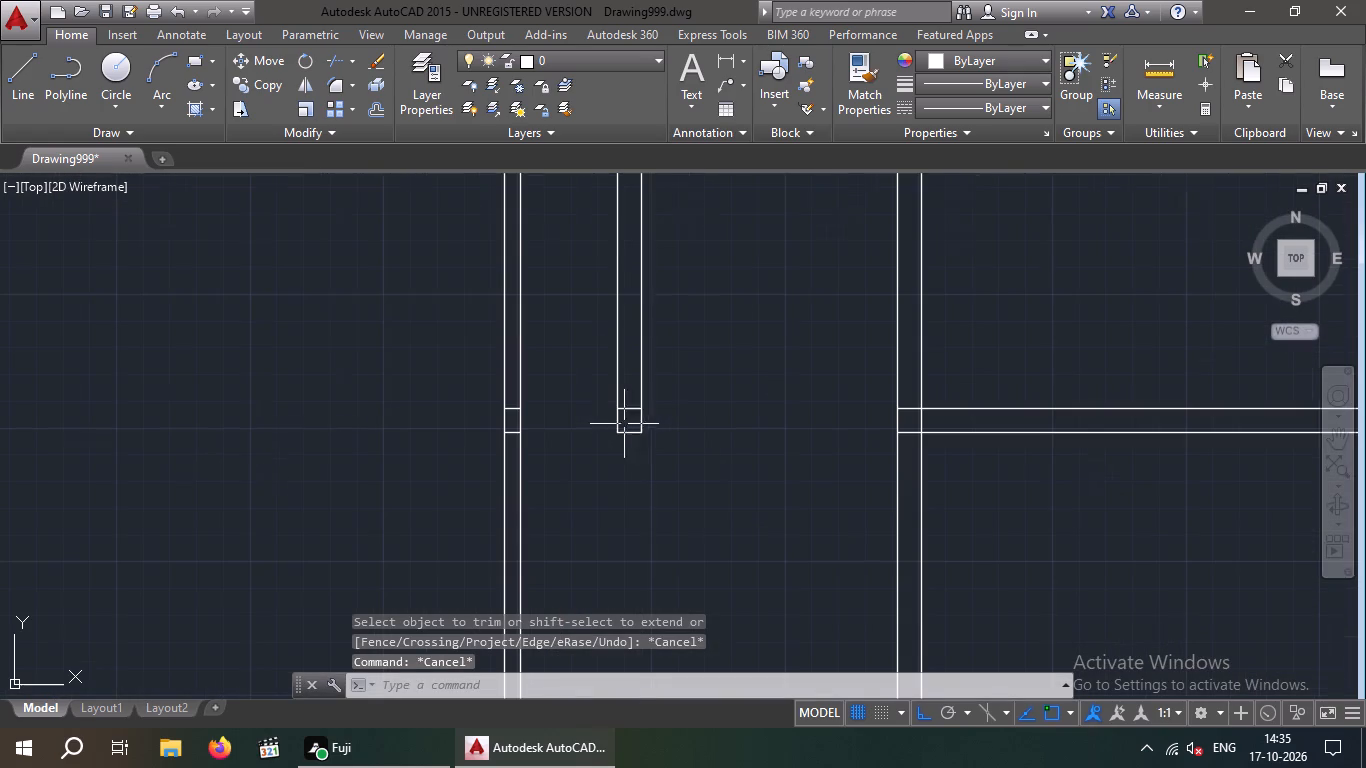
{"action": "left_click", "coordinate": [633, 411]}
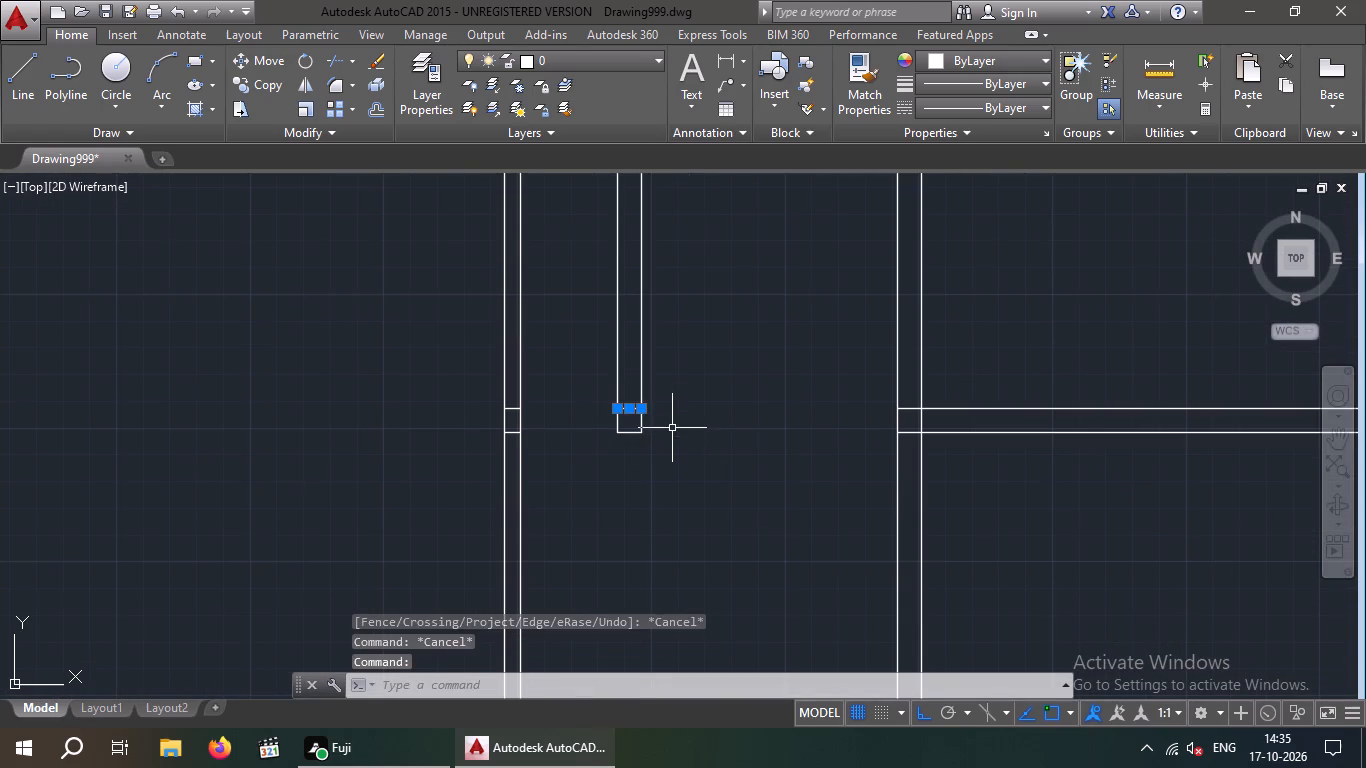
{"action": "key", "text": "Delete"}
Offset the inner line of the right boundary wall 11'8" to the left to set the drawing room's width.
{"action": "scroll", "coordinate": [668, 436], "scroll_direction": "down", "scroll_amount": 4}
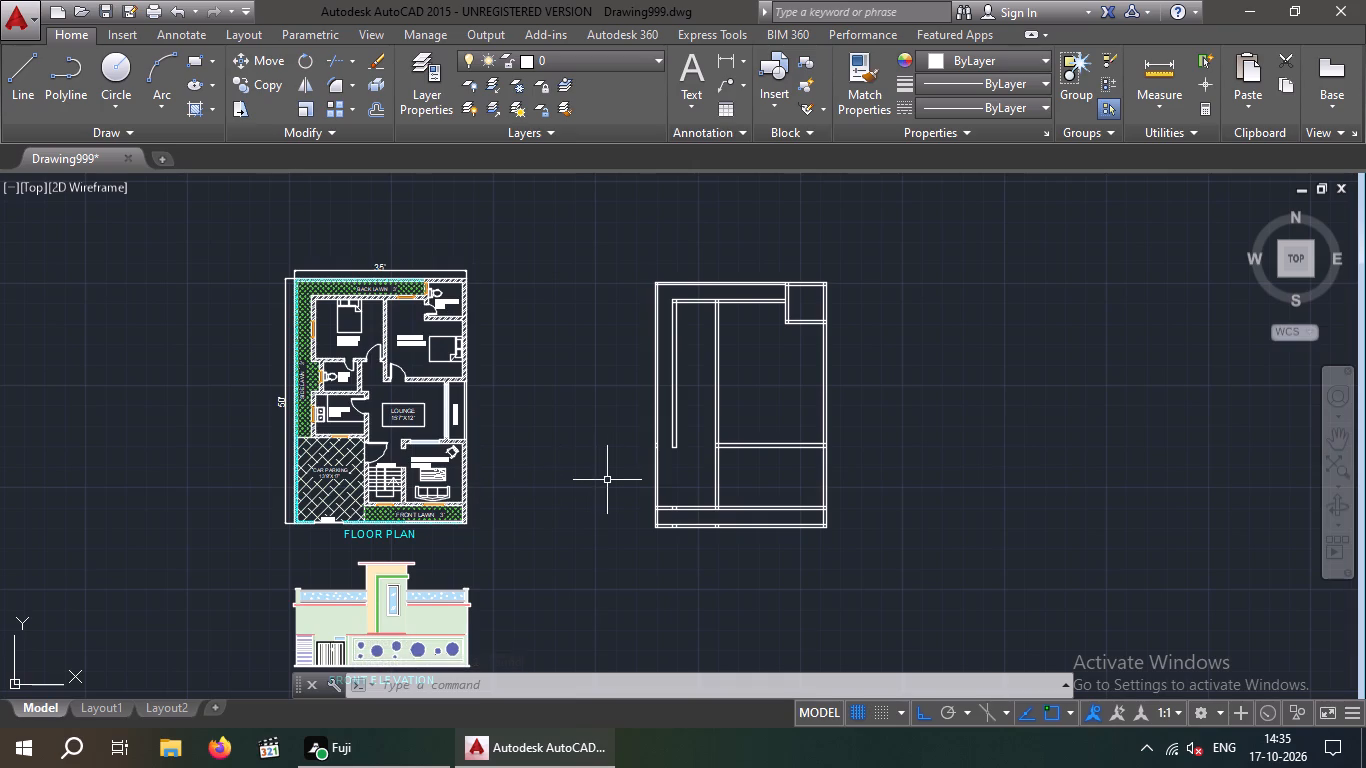
{"action": "scroll", "coordinate": [400, 479], "scroll_direction": "up", "scroll_amount": 3}
{"action": "key", "text": "Escape"}
{"action": "scroll", "coordinate": [514, 481], "scroll_direction": "down", "scroll_amount": 1}
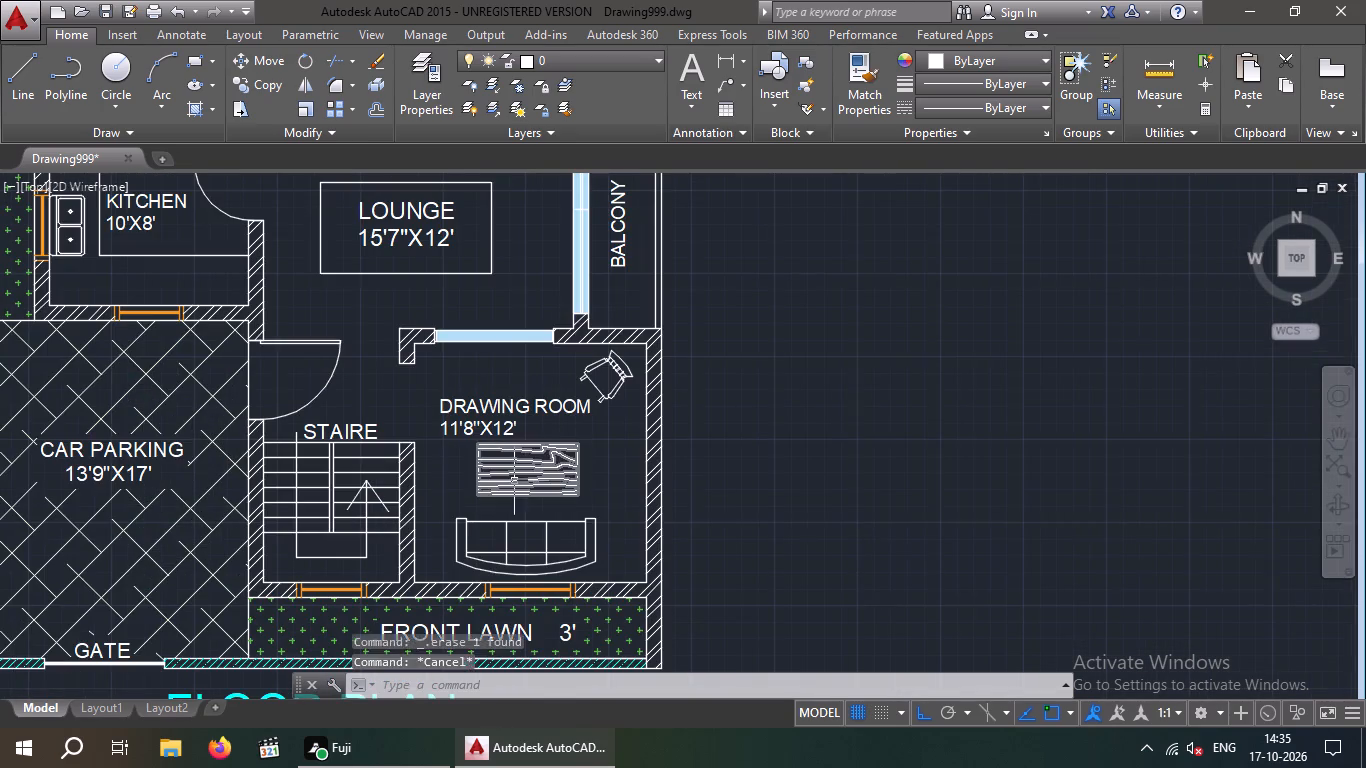
{"action": "scroll", "coordinate": [602, 498], "scroll_direction": "down", "scroll_amount": 1}
{"action": "key", "text": "i"}
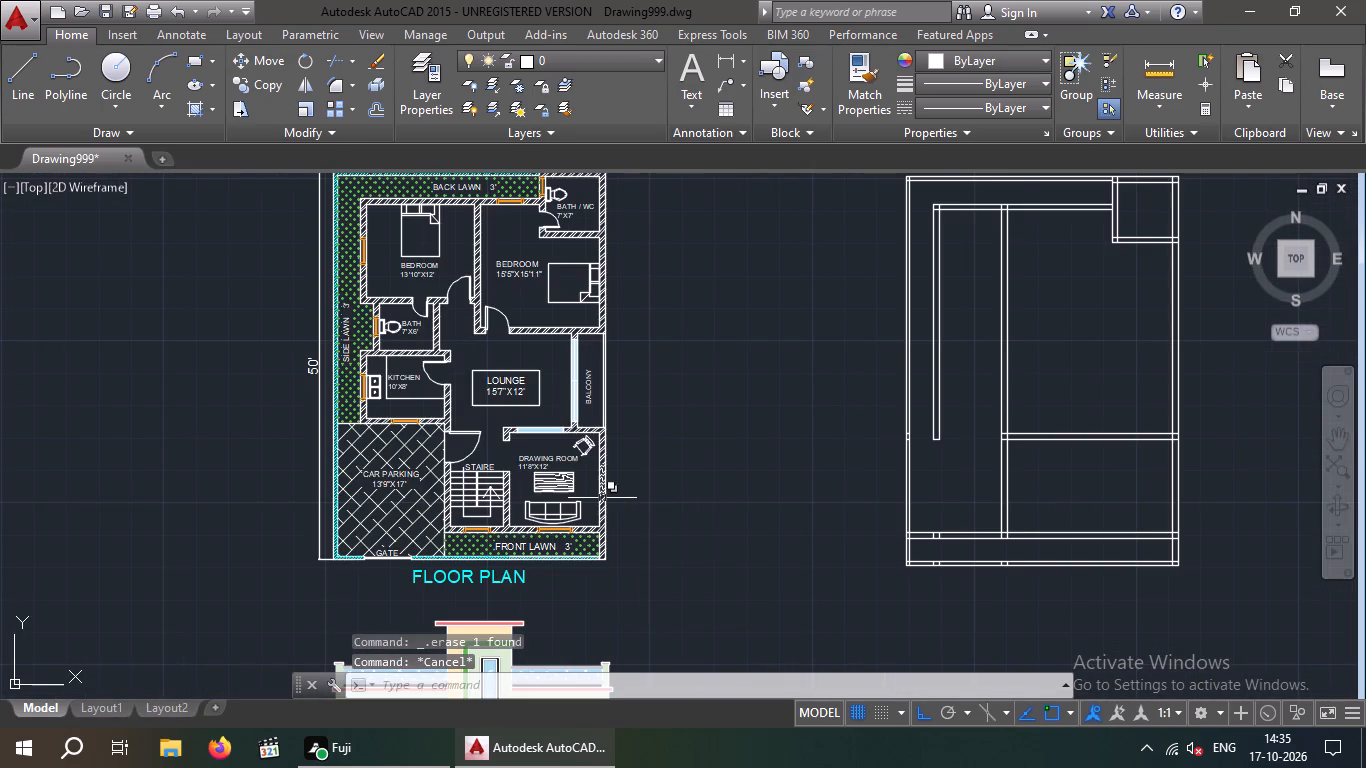
{"action": "key", "text": "Escape"}
{"action": "key", "text": "Escape"}
{"action": "key", "text": "o"}
{"action": "key", "text": "Return"}
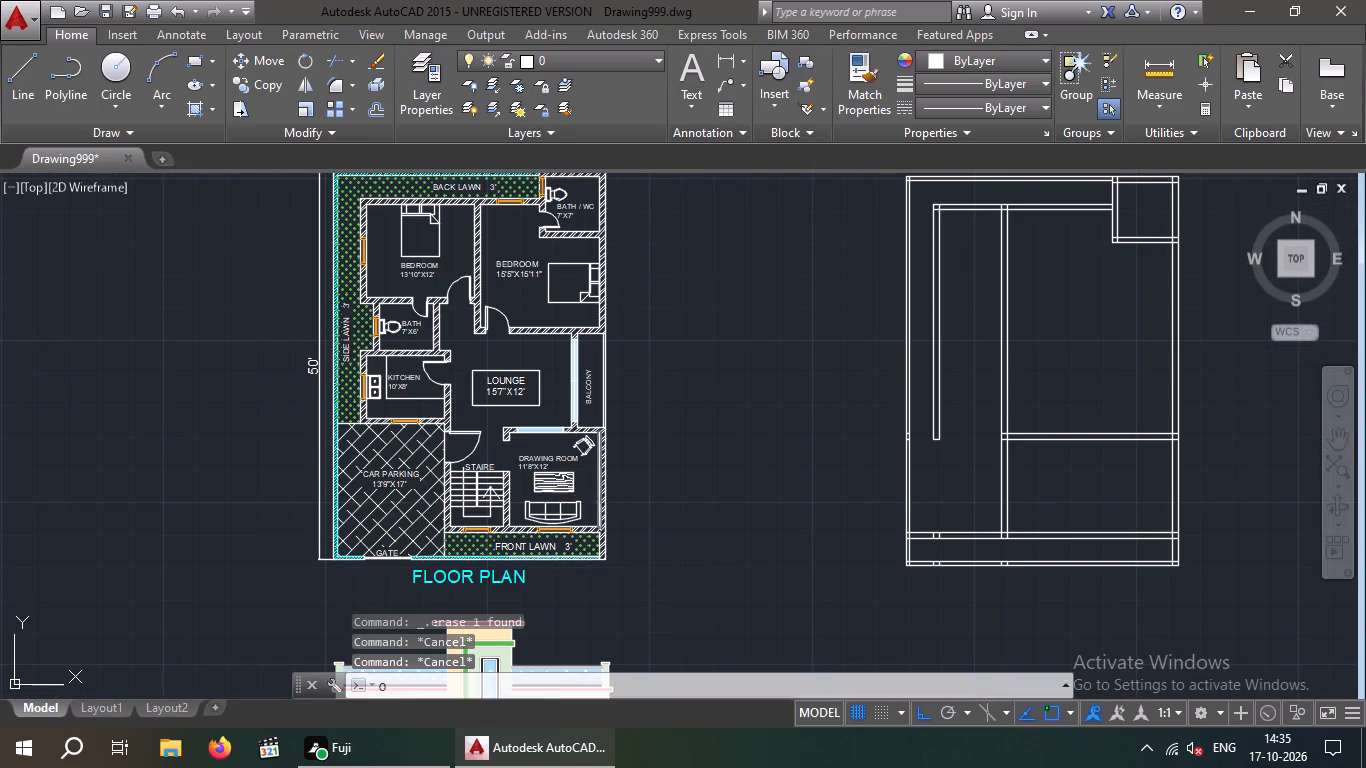
{"action": "type", "text": "11'8"}
{"action": "key", "text": "shift+quotedbl"}
{"action": "key", "text": "Return"}
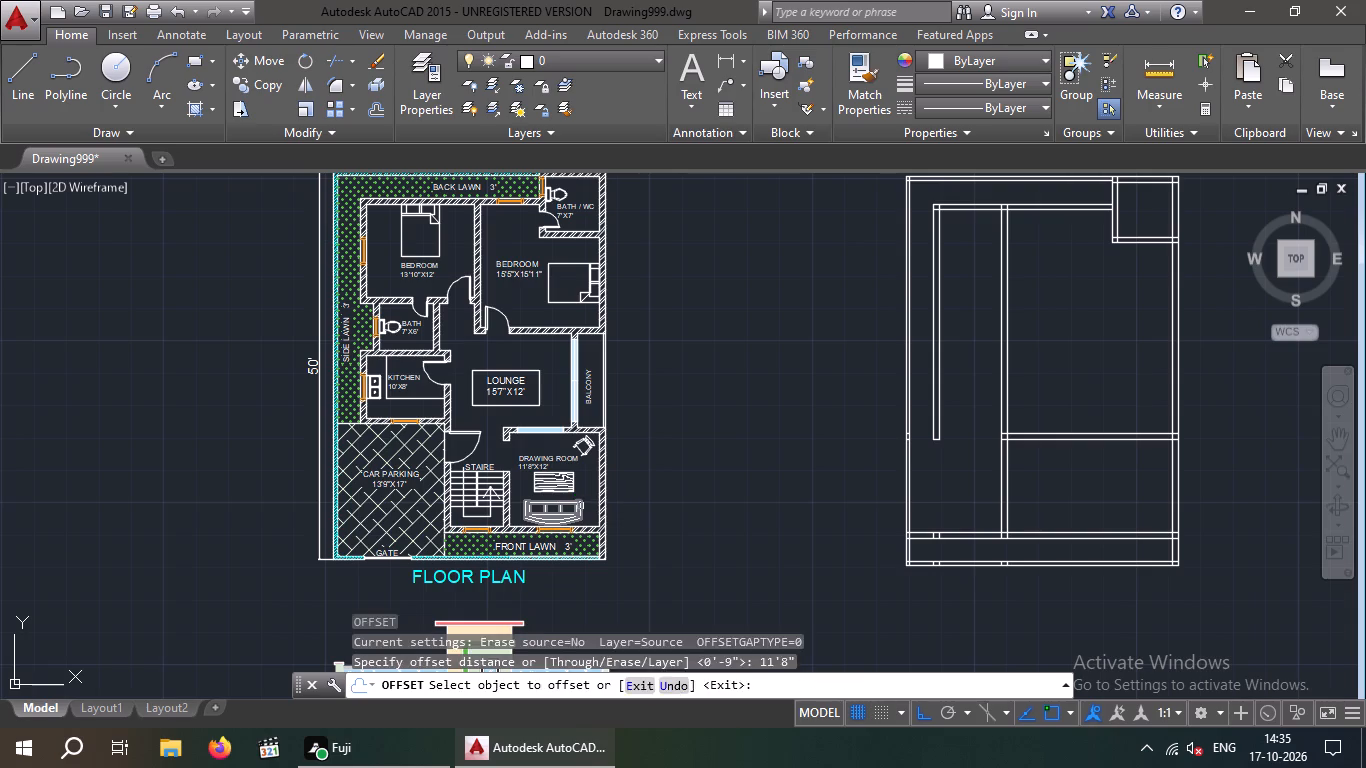
{"action": "scroll", "coordinate": [1165, 506], "scroll_direction": "up", "scroll_amount": 2}
{"action": "left_click_drag", "start_coordinate": [1177, 496], "coordinate": [1124, 513]}
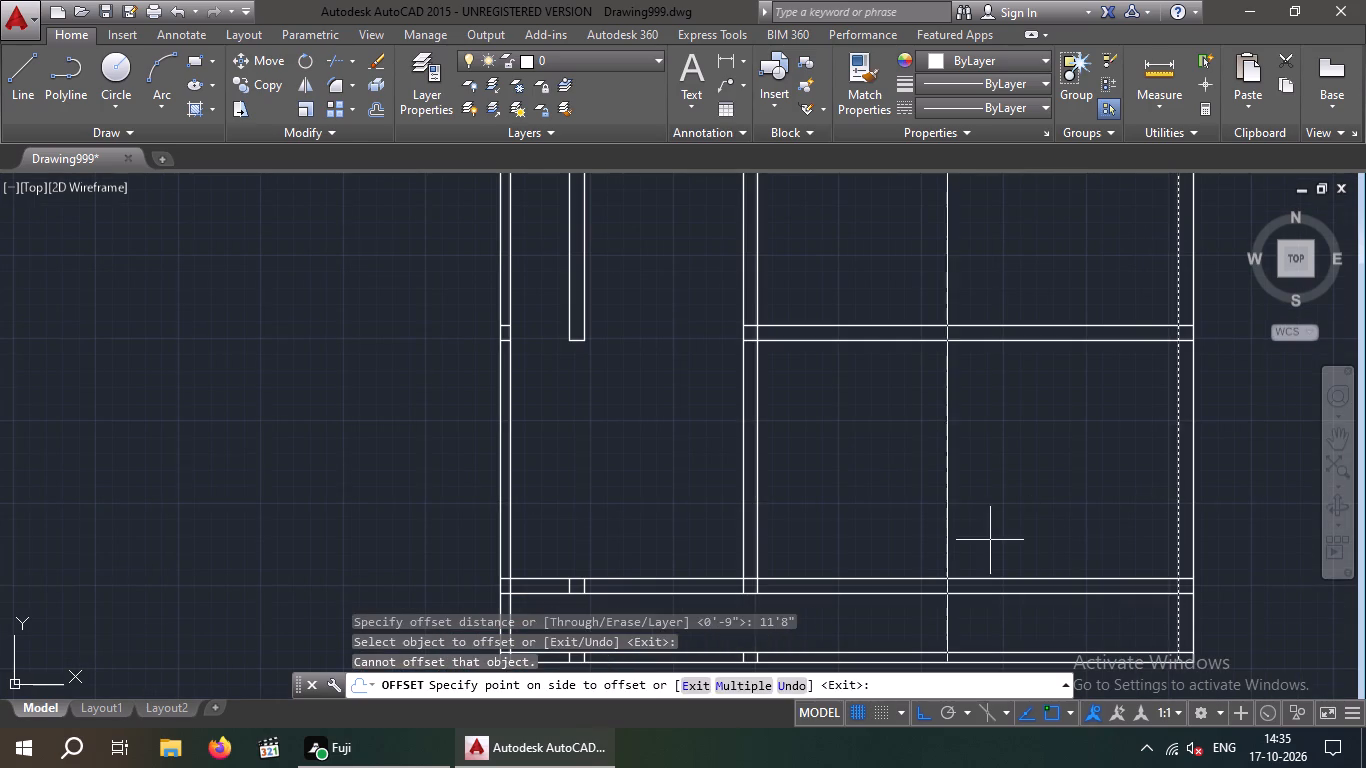
{"action": "left_click", "coordinate": [990, 540]}
{"action": "scroll", "coordinate": [1010, 529], "scroll_direction": "down", "scroll_amount": 2}
{"action": "key", "text": "Escape"}
{"action": "key", "text": "Escape"}
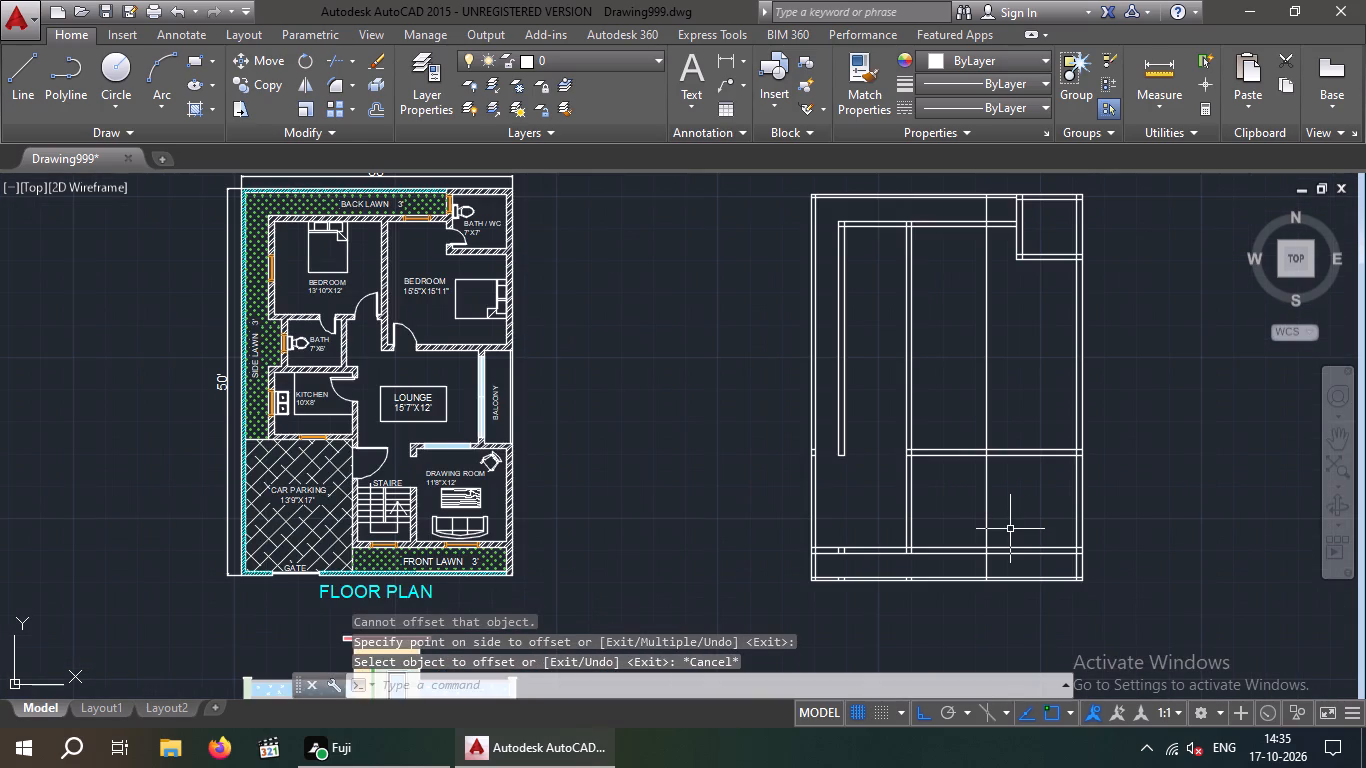
Offset the drawing room's left line 9" further left to form the wall beside the stairs.
{"action": "key", "text": "o"}
{"action": "key", "text": "Return"}
{"action": "key", "text": "9"}
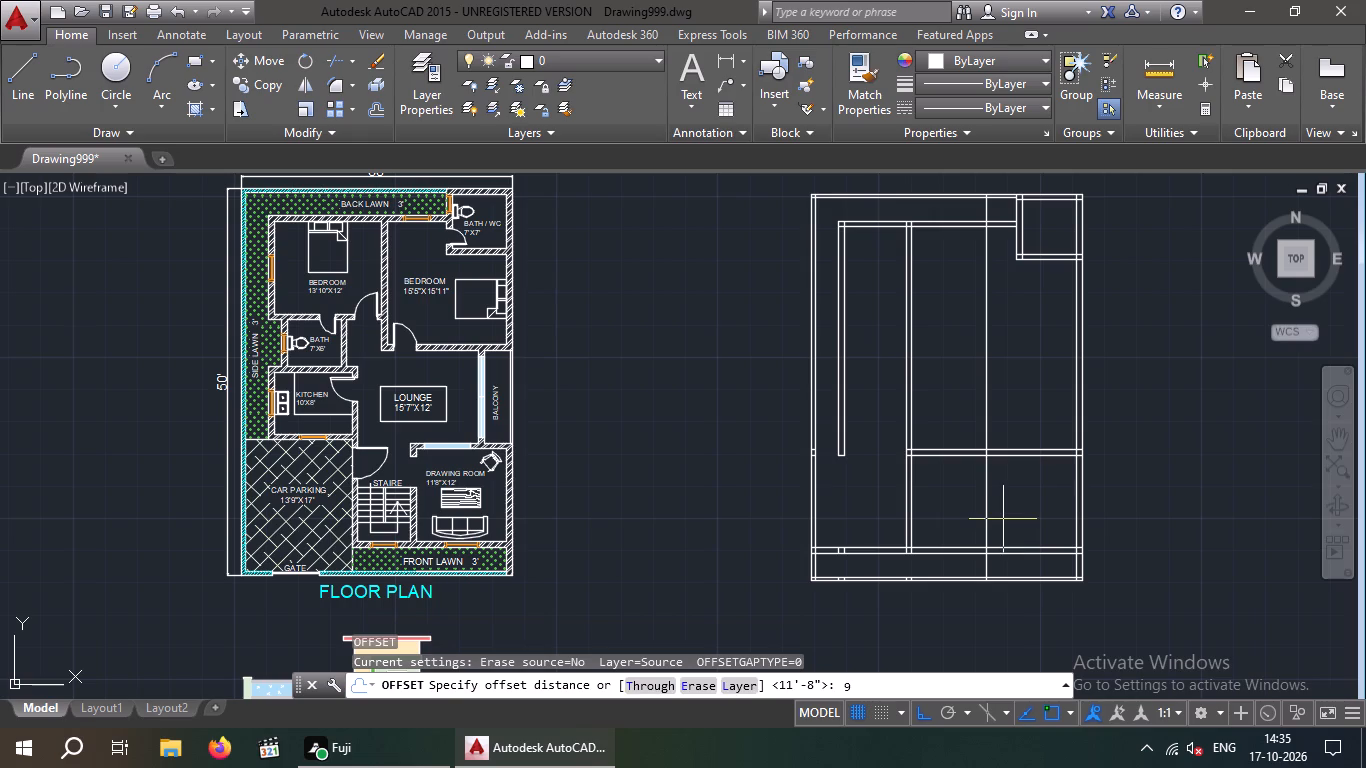
{"action": "key", "text": "shift+quotedbl"}
{"action": "key", "text": "Return"}
{"action": "left_click_drag", "start_coordinate": [986, 512], "coordinate": [956, 519]}
{"action": "left_click", "coordinate": [942, 525]}
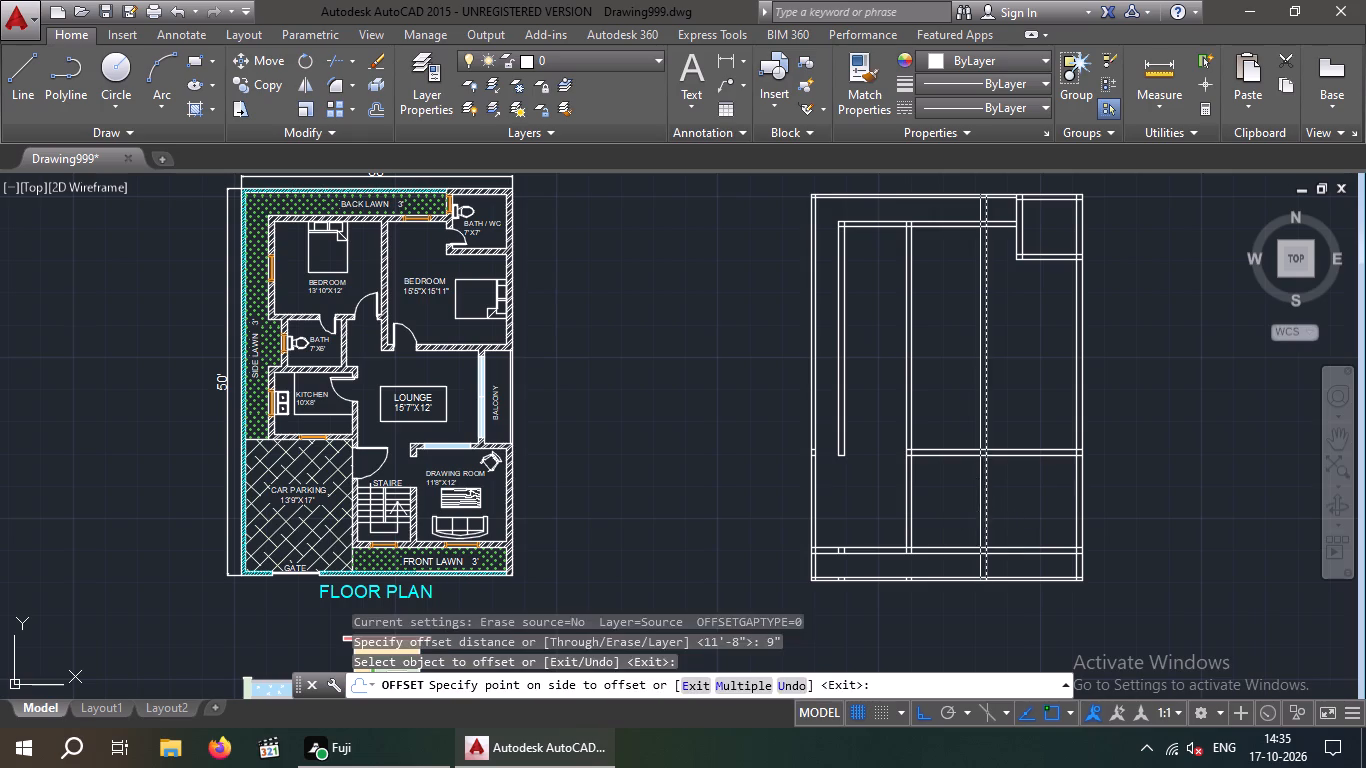
{"action": "key", "text": "Escape"}
{"action": "key", "text": "Escape"}
Trim the drawing room's left wall lines across the front lawn and above the room's upper wall.
{"action": "type", "text": "TR"}
{"action": "key", "text": "space"}
{"action": "key", "text": "space"}
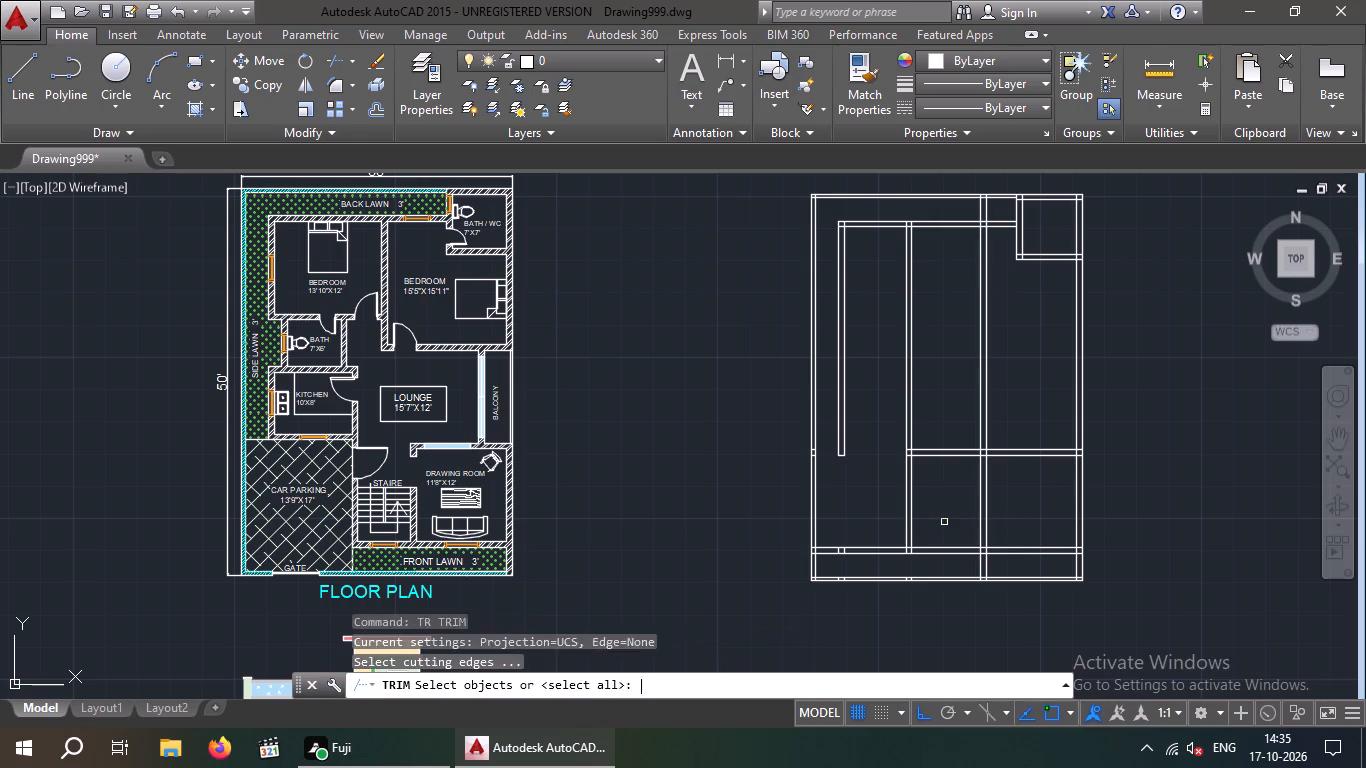
{"action": "scroll", "coordinate": [987, 581], "scroll_direction": "up", "scroll_amount": 4}
{"action": "left_click_drag", "start_coordinate": [1014, 496], "coordinate": [891, 527]}
{"action": "left_click", "coordinate": [880, 529]}
{"action": "scroll", "coordinate": [910, 519], "scroll_direction": "down", "scroll_amount": 3}
{"action": "middle_click_drag", "start_coordinate": [969, 432], "coordinate": [912, 576]}
{"action": "scroll", "coordinate": [883, 437], "scroll_direction": "up", "scroll_amount": 2}
{"action": "left_click_drag", "start_coordinate": [909, 426], "coordinate": [842, 438]}
{"action": "left_click", "coordinate": [759, 452]}
{"action": "scroll", "coordinate": [797, 441], "scroll_direction": "down", "scroll_amount": 4}
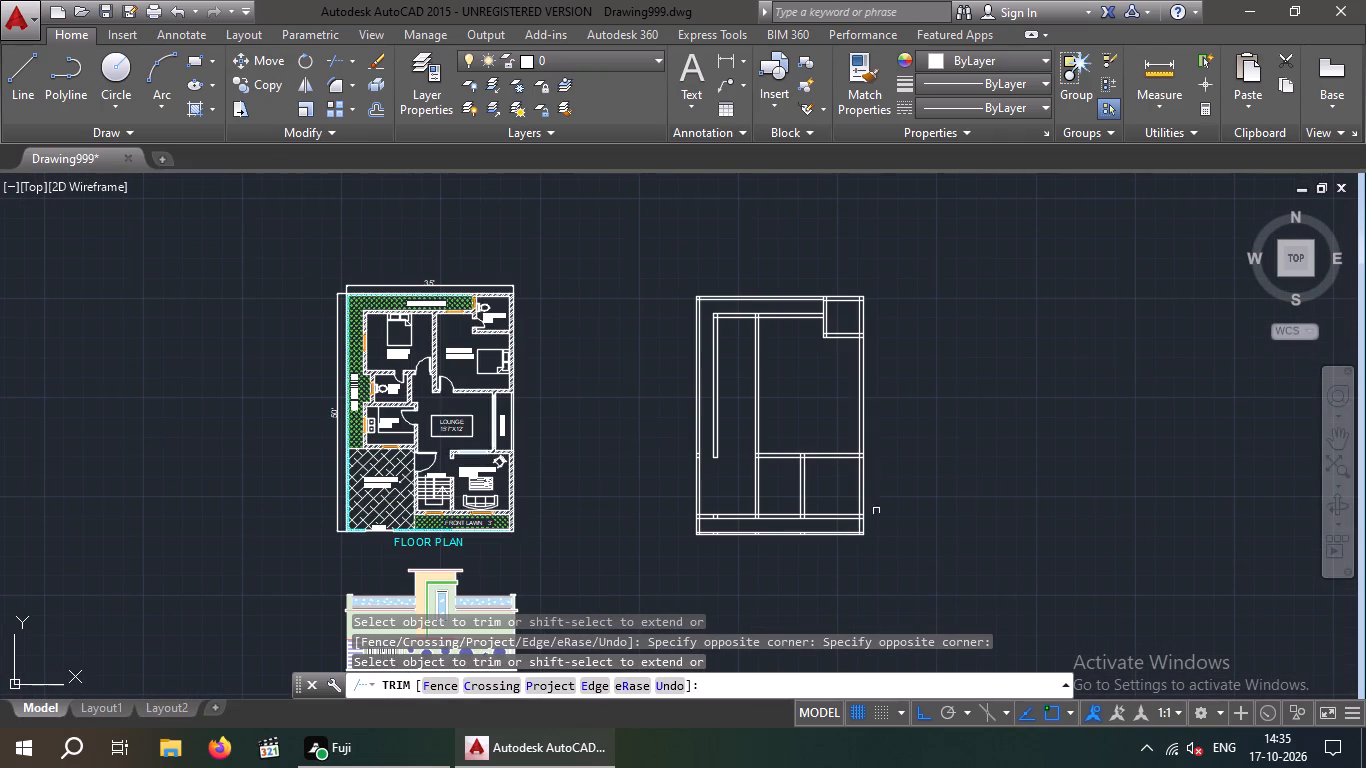
{"action": "key", "text": "Escape"}
{"action": "key", "text": "Escape"}
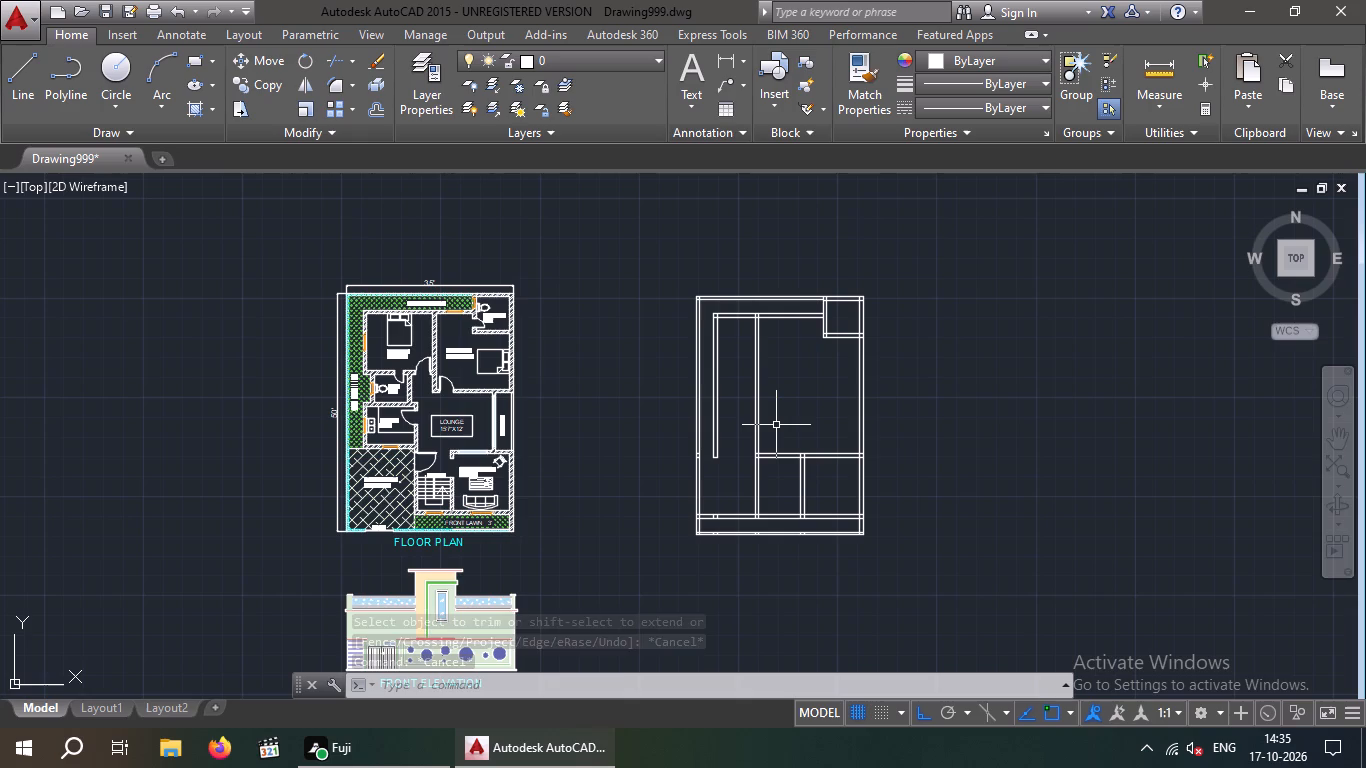
Trim the stairs' left wall lines in the new plan where they run above the stairs' upper wall.
{"action": "key", "text": "t"}
{"action": "key", "text": "r"}
{"action": "key", "text": "space"}
{"action": "key", "text": "space"}
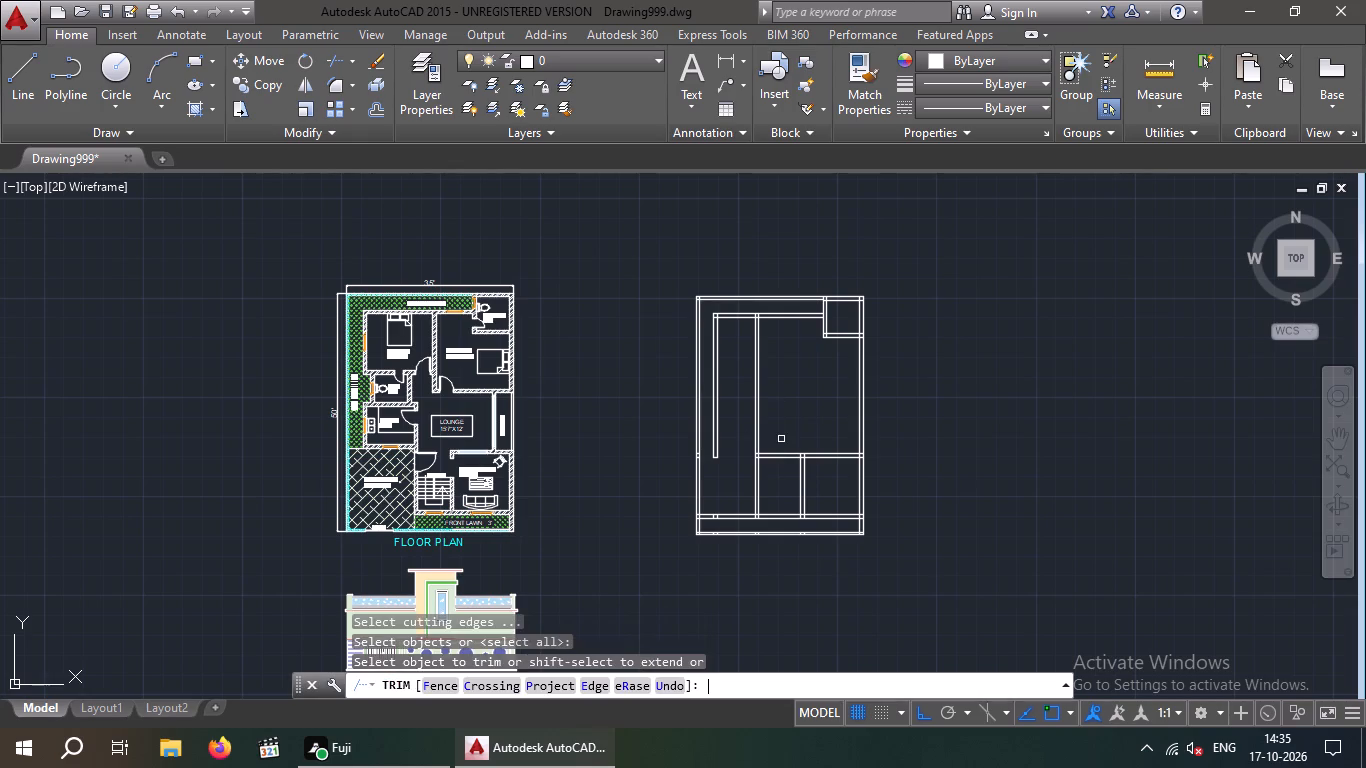
{"action": "scroll", "coordinate": [775, 413], "scroll_direction": "up", "scroll_amount": 2}
{"action": "left_click_drag", "start_coordinate": [801, 399], "coordinate": [659, 459]}
{"action": "left_click", "coordinate": [661, 459]}
{"action": "scroll", "coordinate": [733, 436], "scroll_direction": "down", "scroll_amount": 3}
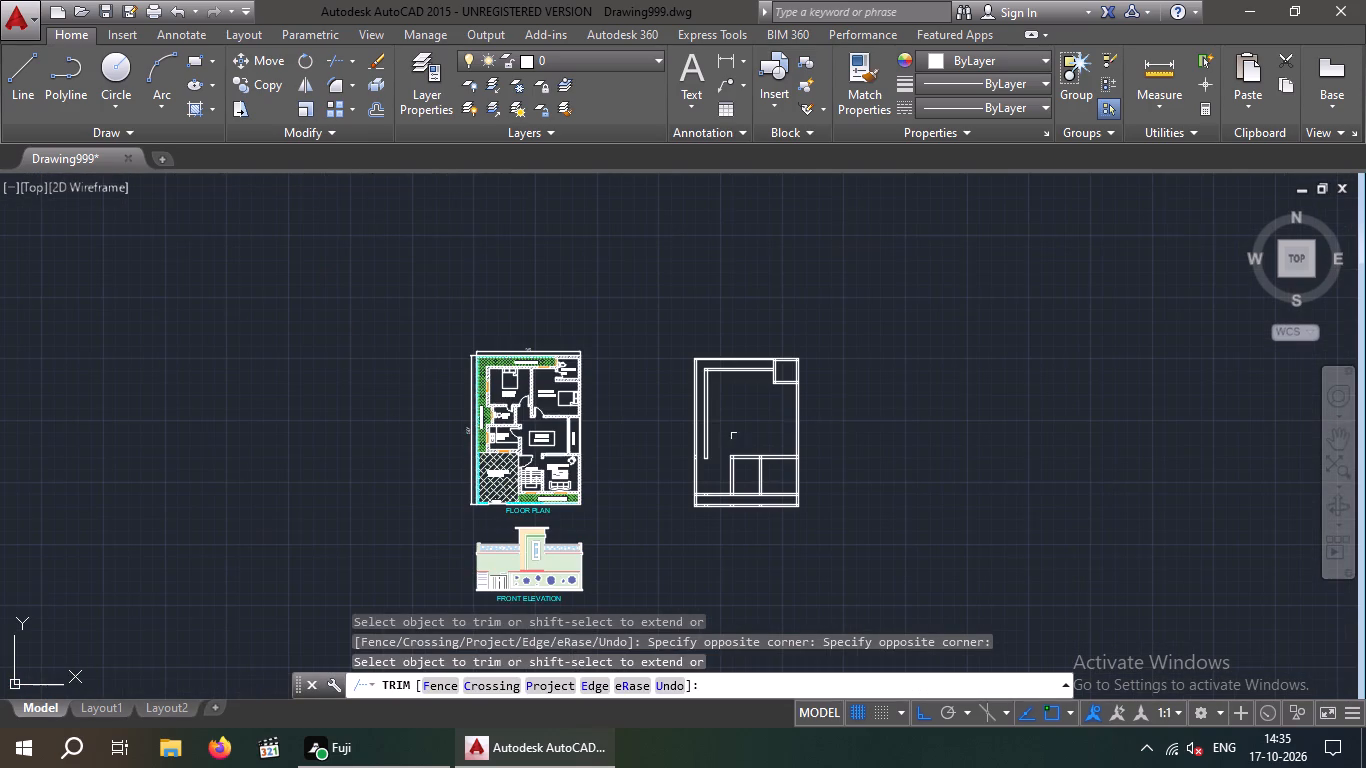
{"action": "key", "text": "Escape"}
{"action": "key", "text": "Escape"}
Offset the inner line of the side lawn wall 13'10" to the right to set the left bedroom's width.
{"action": "key", "text": "o"}
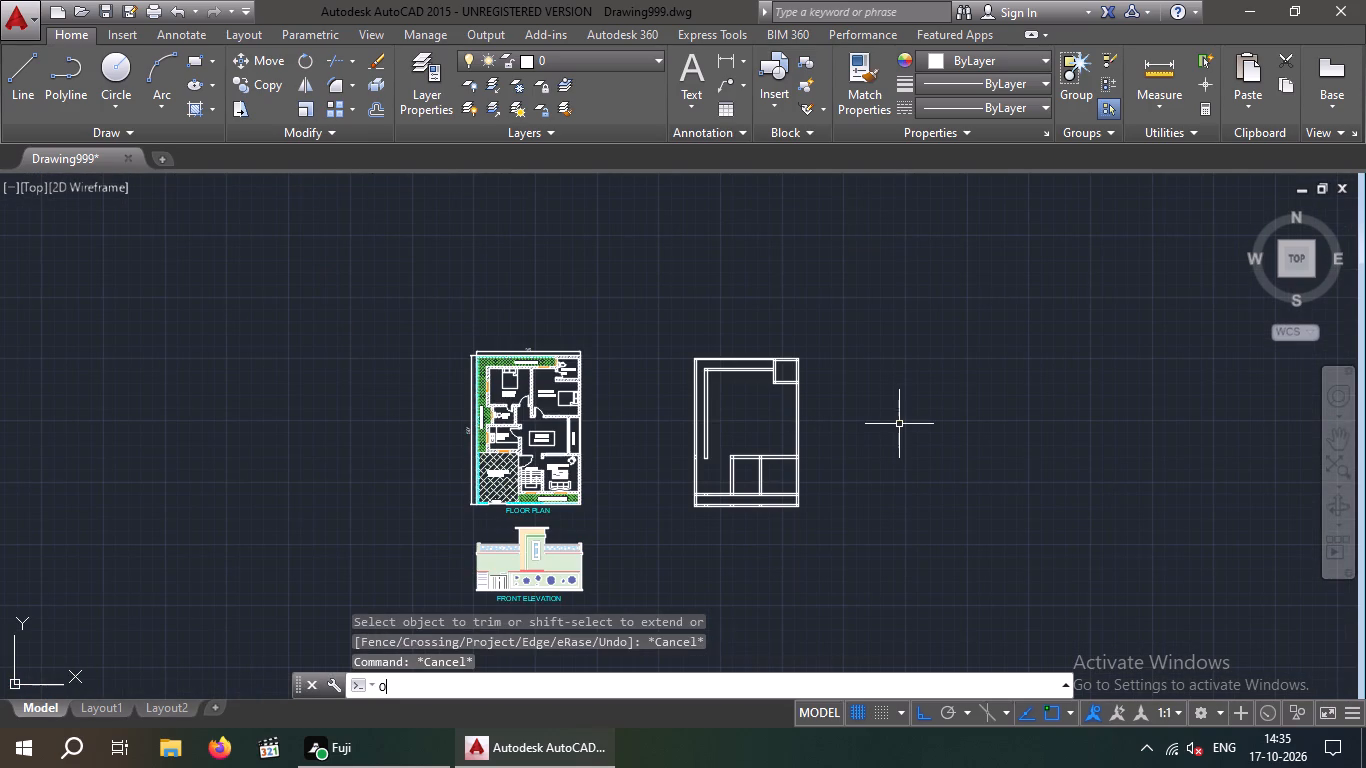
{"action": "key", "text": "Return"}
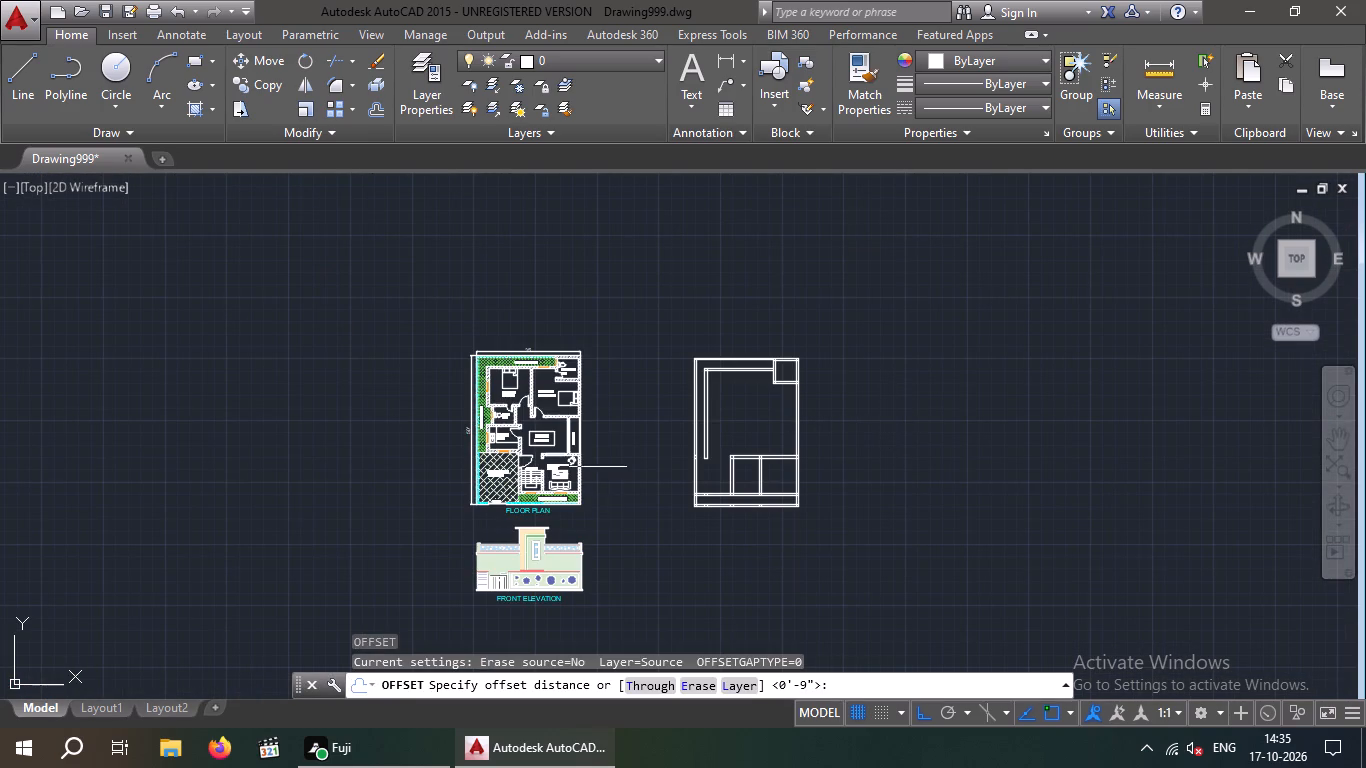
{"action": "scroll", "coordinate": [519, 406], "scroll_direction": "up", "scroll_amount": 3}
{"action": "key", "text": "1"}
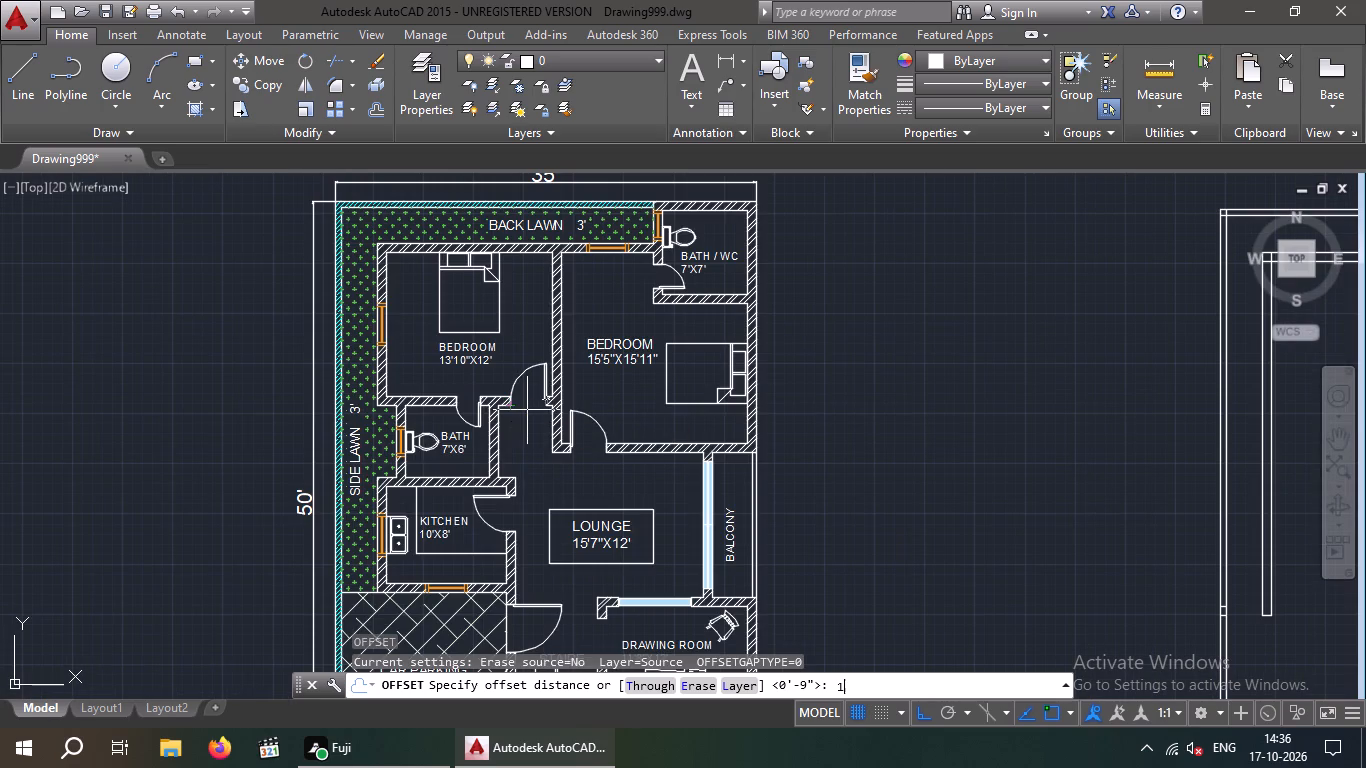
{"action": "key", "text": "3"}
{"action": "type", "text": "'10"}
{"action": "key", "text": "shift+quotedbl"}
{"action": "key", "text": "Return"}
{"action": "scroll", "coordinate": [674, 393], "scroll_direction": "down", "scroll_amount": 2}
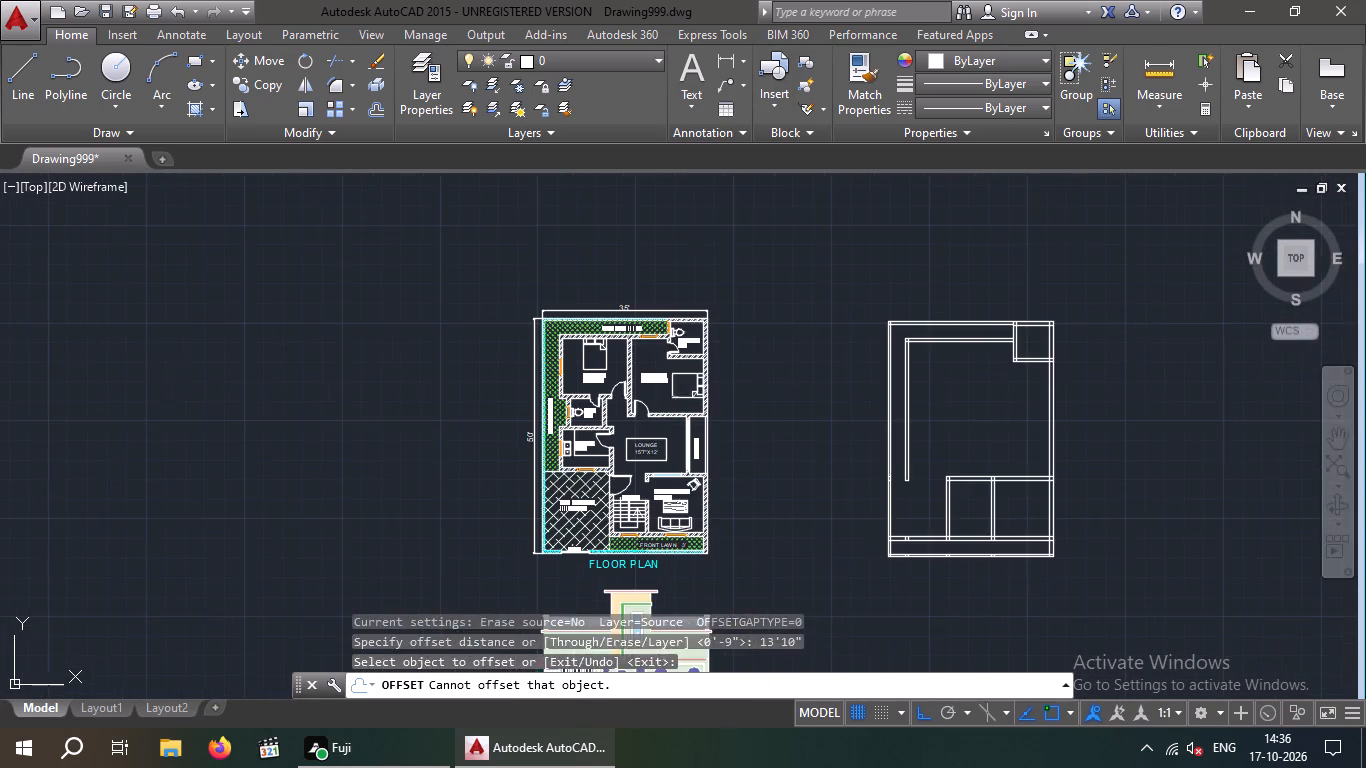
{"action": "middle_click_drag", "start_coordinate": [736, 418], "coordinate": [588, 451]}
{"action": "scroll", "coordinate": [735, 403], "scroll_direction": "up", "scroll_amount": 3}
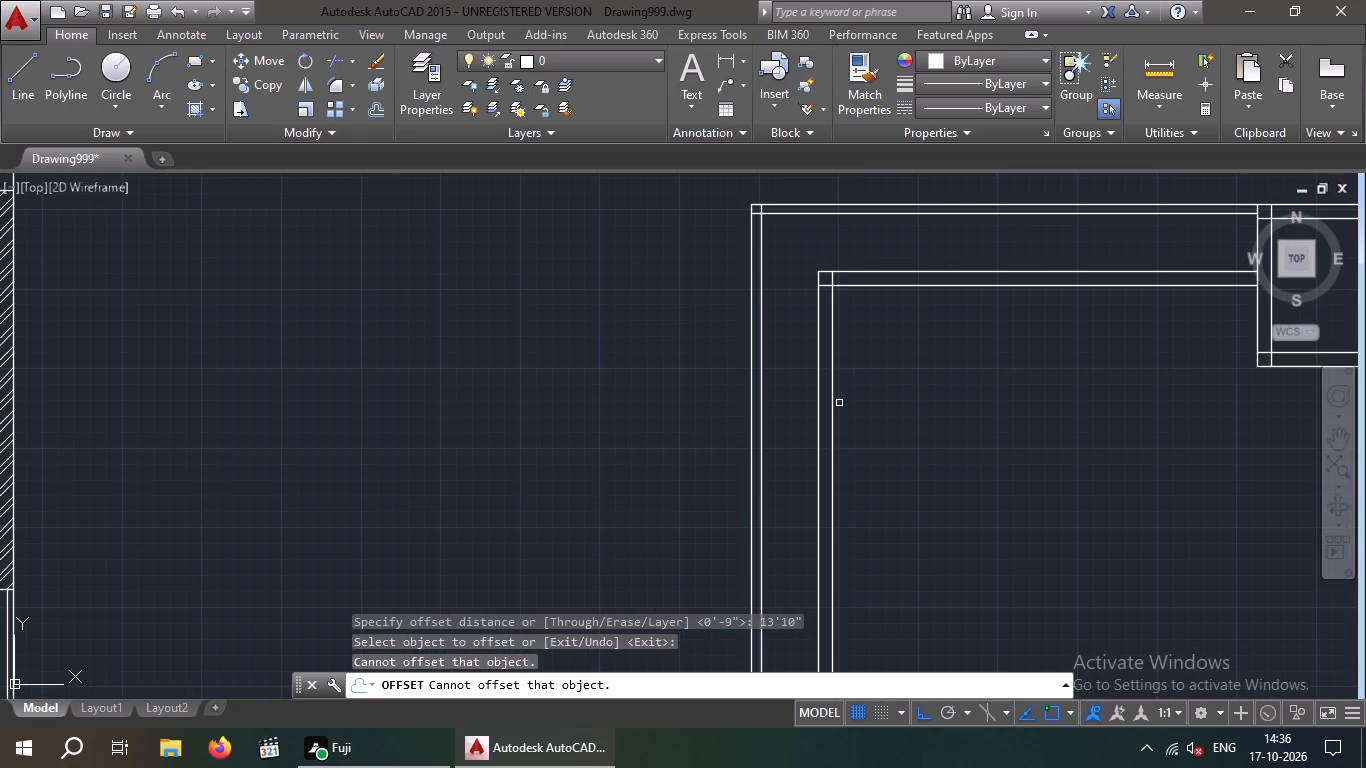
{"action": "left_click_drag", "start_coordinate": [832, 405], "coordinate": [855, 406]}
{"action": "left_click", "coordinate": [967, 397]}
{"action": "scroll", "coordinate": [968, 396], "scroll_direction": "down", "scroll_amount": 3}
{"action": "middle_click_drag", "start_coordinate": [968, 432], "coordinate": [878, 431]}
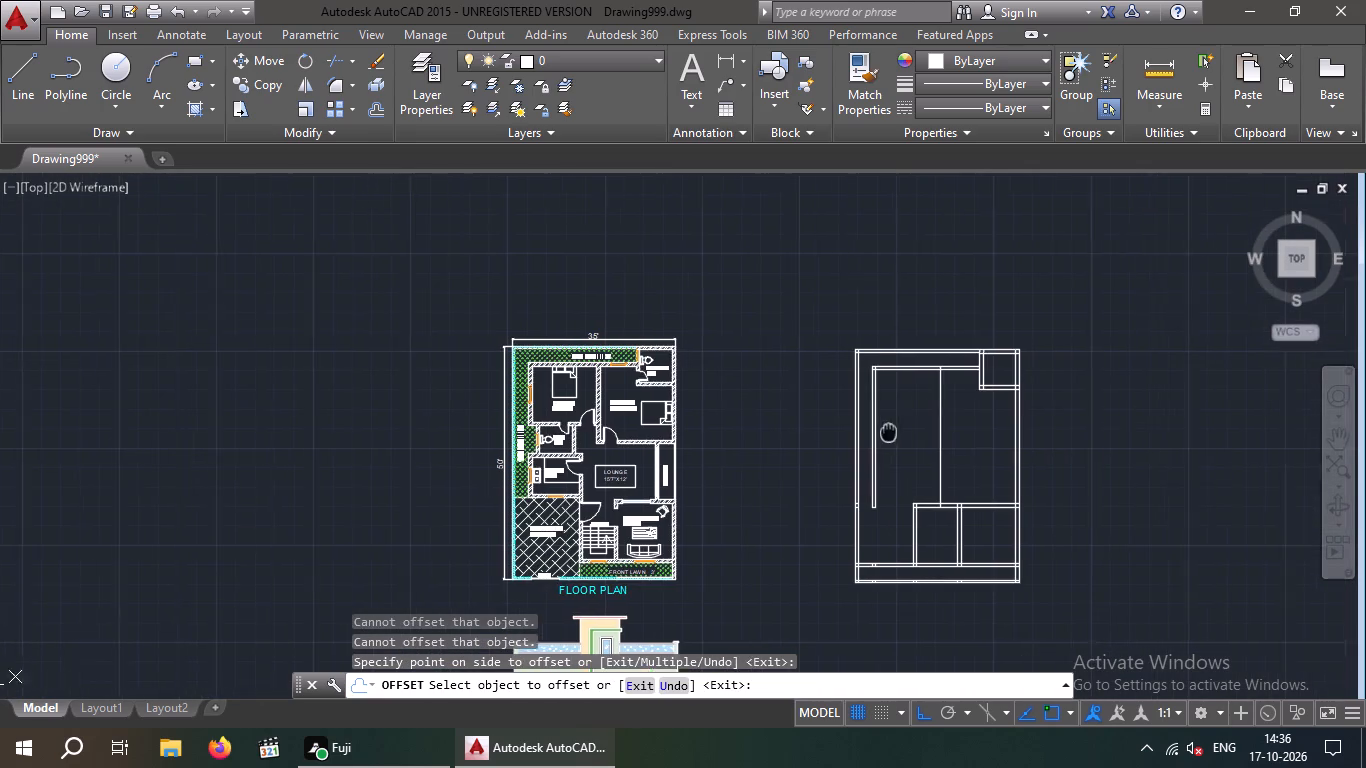
{"action": "middle_click_drag", "start_coordinate": [878, 431], "coordinate": [835, 423]}
{"action": "key", "text": "Escape"}
{"action": "key", "text": "Escape"}
Offset the left bedroom's new right line 9" further right to form the wall between the two bedrooms.
{"action": "key", "text": "o"}
{"action": "key", "text": "Return"}
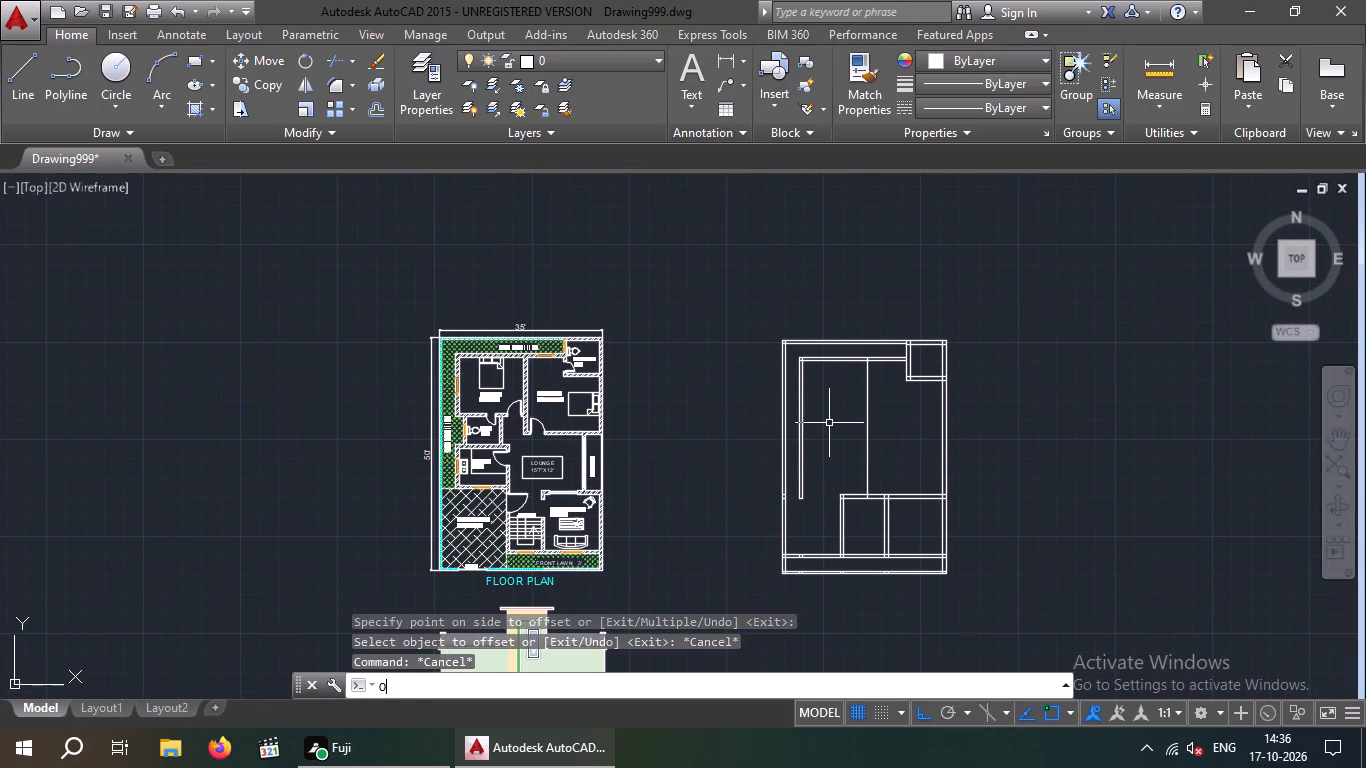
{"action": "key", "text": "9"}
{"action": "key", "text": "shift+quotedbl"}
{"action": "key", "text": "Return"}
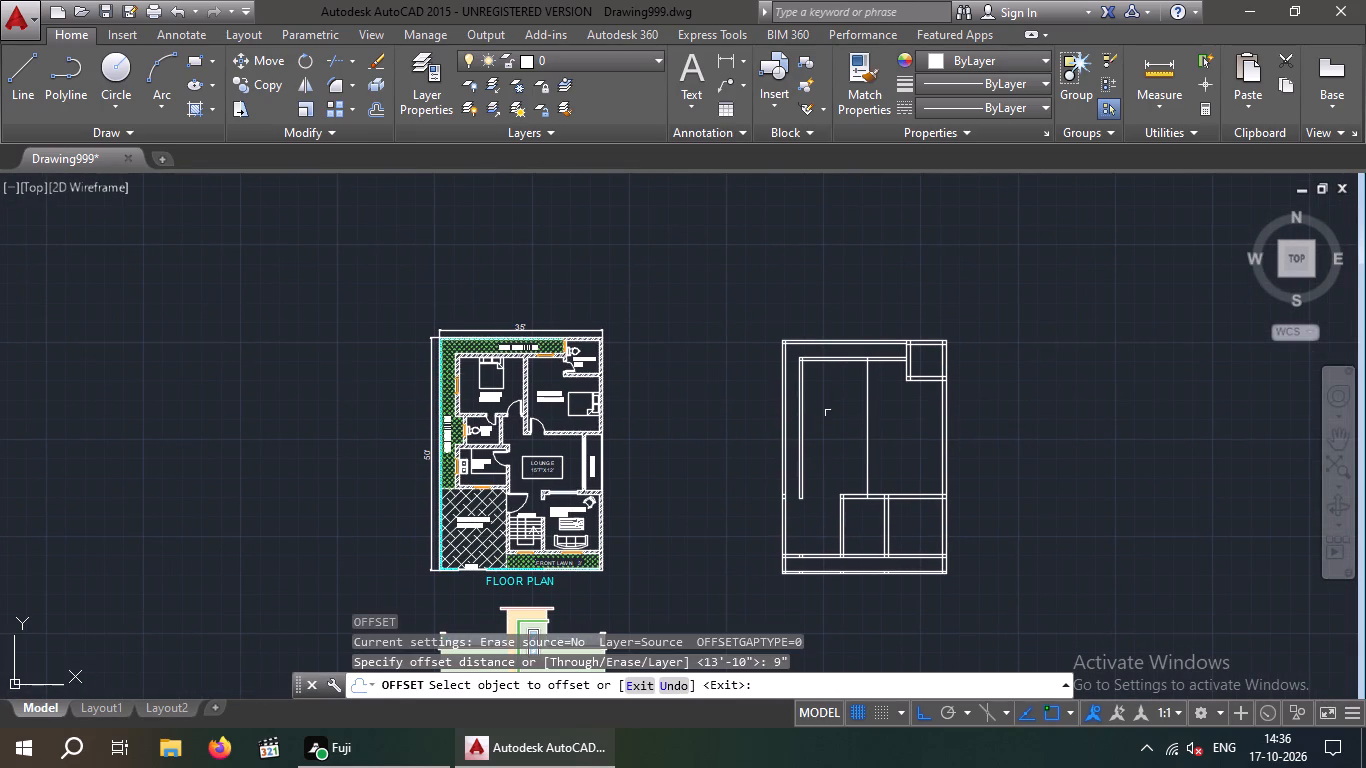
{"action": "left_click", "coordinate": [868, 403]}
{"action": "left_click", "coordinate": [913, 405]}
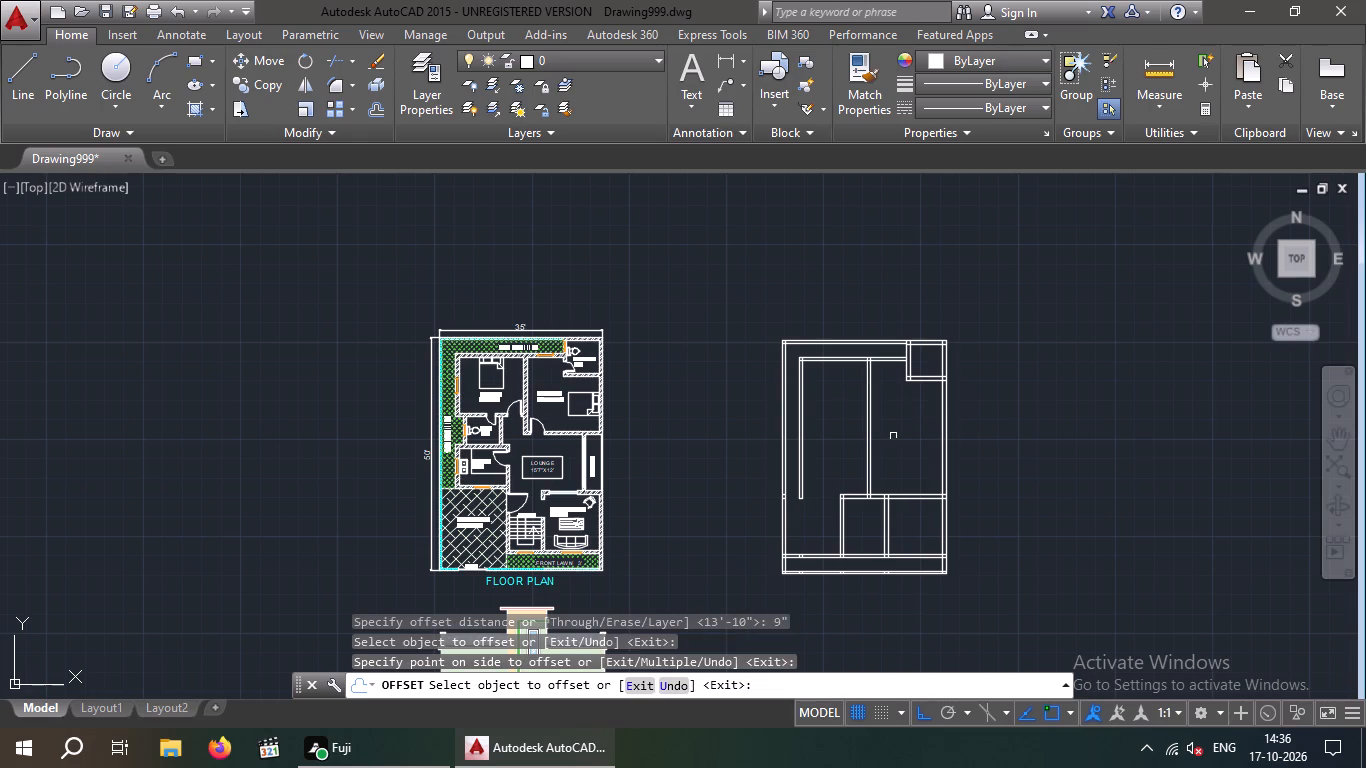
{"action": "key", "text": "Escape"}
{"action": "key", "text": "Escape"}
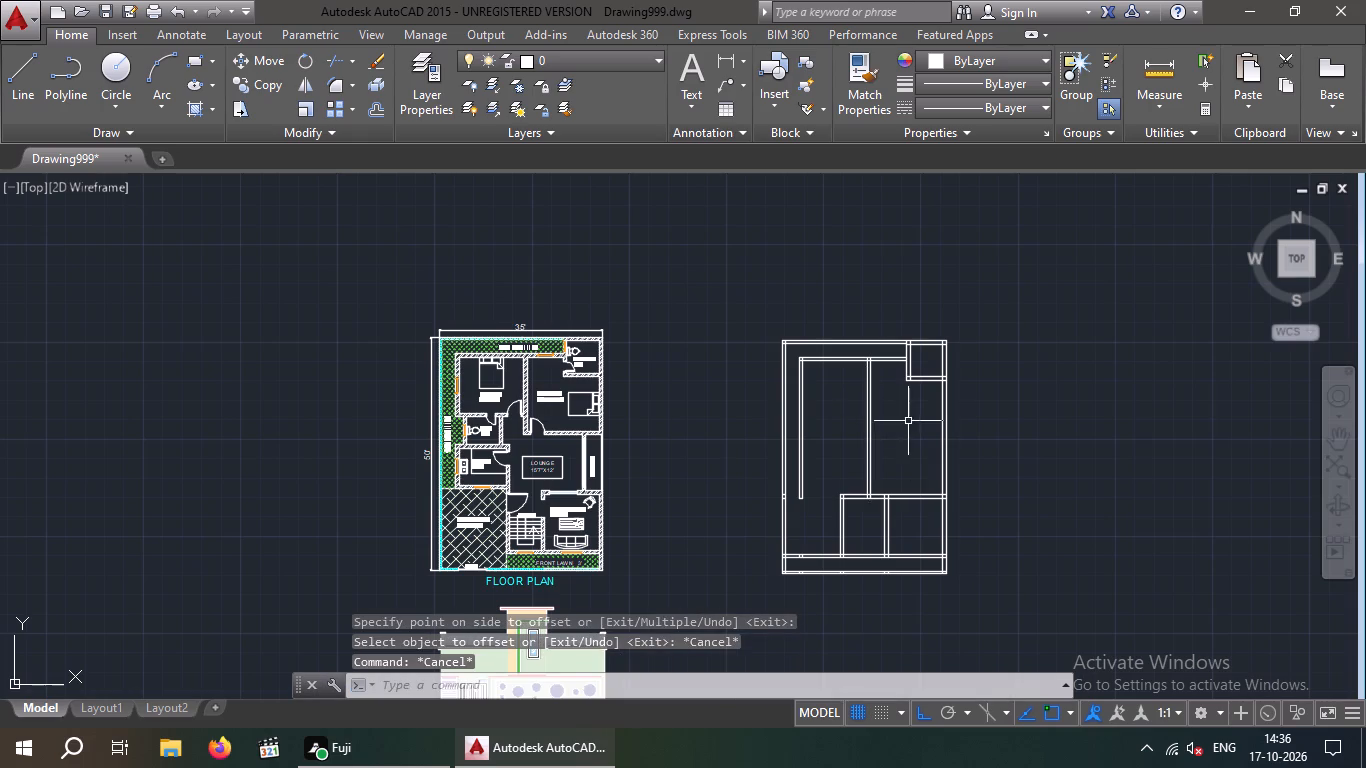
Offset the lower line of the back lawn wall 15'11" downward to set the right bedroom's length.
{"action": "middle_click_drag", "start_coordinate": [883, 424], "coordinate": [802, 440]}
{"action": "key", "text": "o"}
{"action": "key", "text": "Return"}
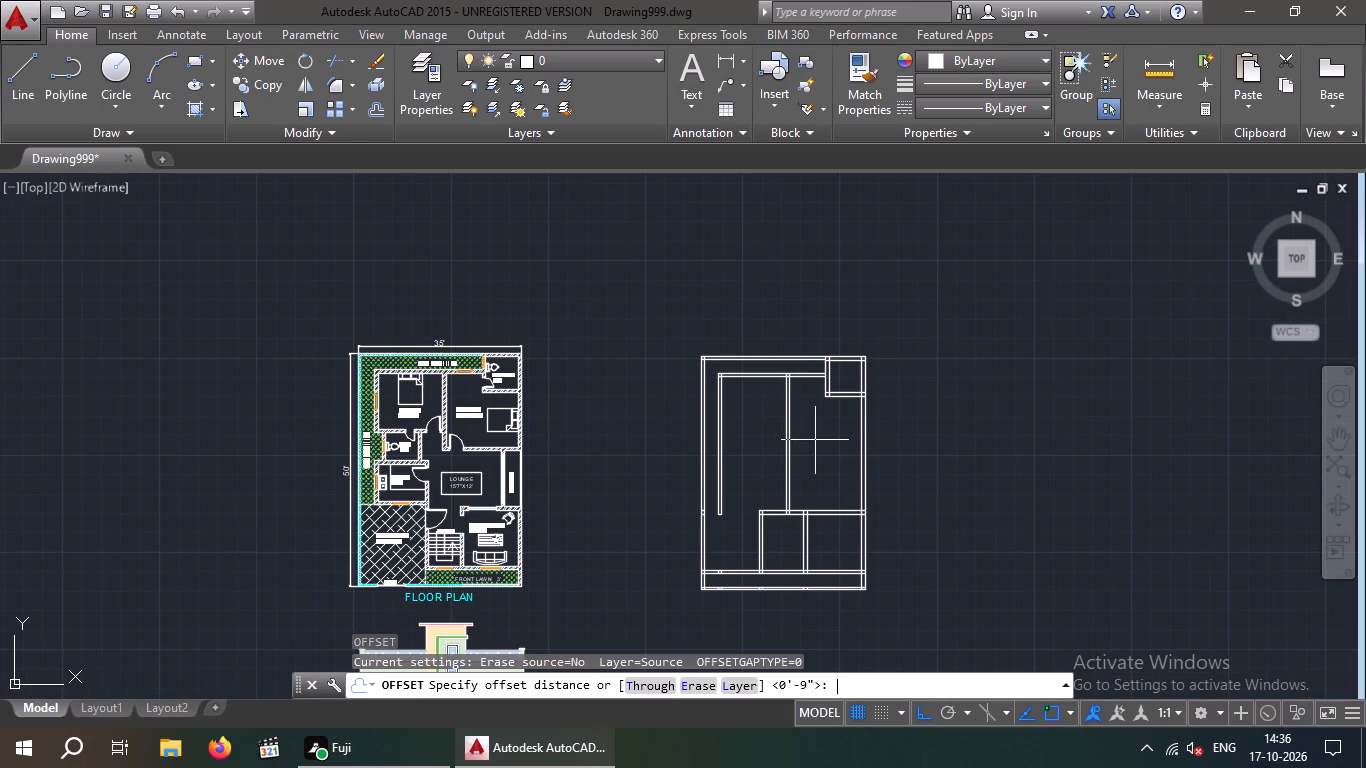
{"action": "scroll", "coordinate": [476, 419], "scroll_direction": "up", "scroll_amount": 3}
{"action": "middle_click_drag", "start_coordinate": [777, 422], "coordinate": [368, 438]}
{"action": "scroll", "coordinate": [476, 427], "scroll_direction": "down", "scroll_amount": 1}
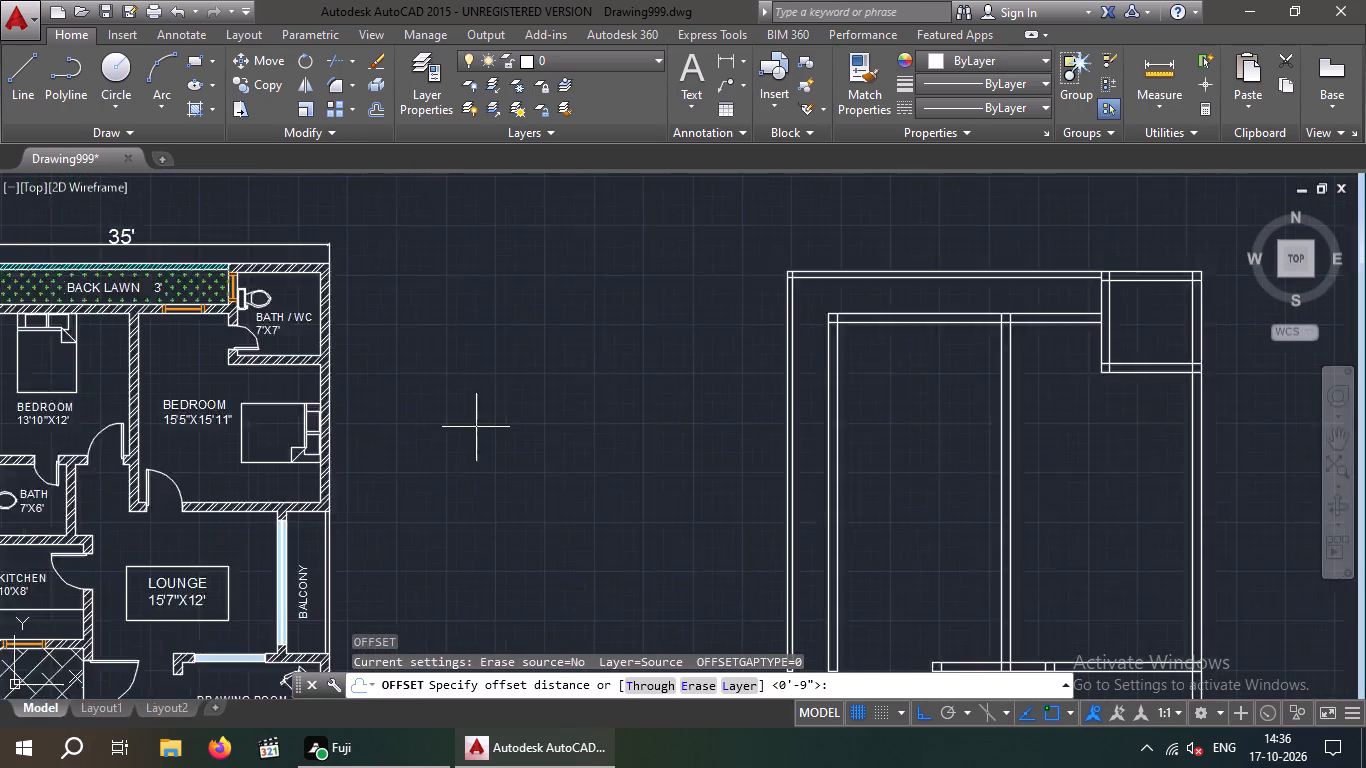
{"action": "scroll", "coordinate": [476, 427], "scroll_direction": "down", "scroll_amount": 1}
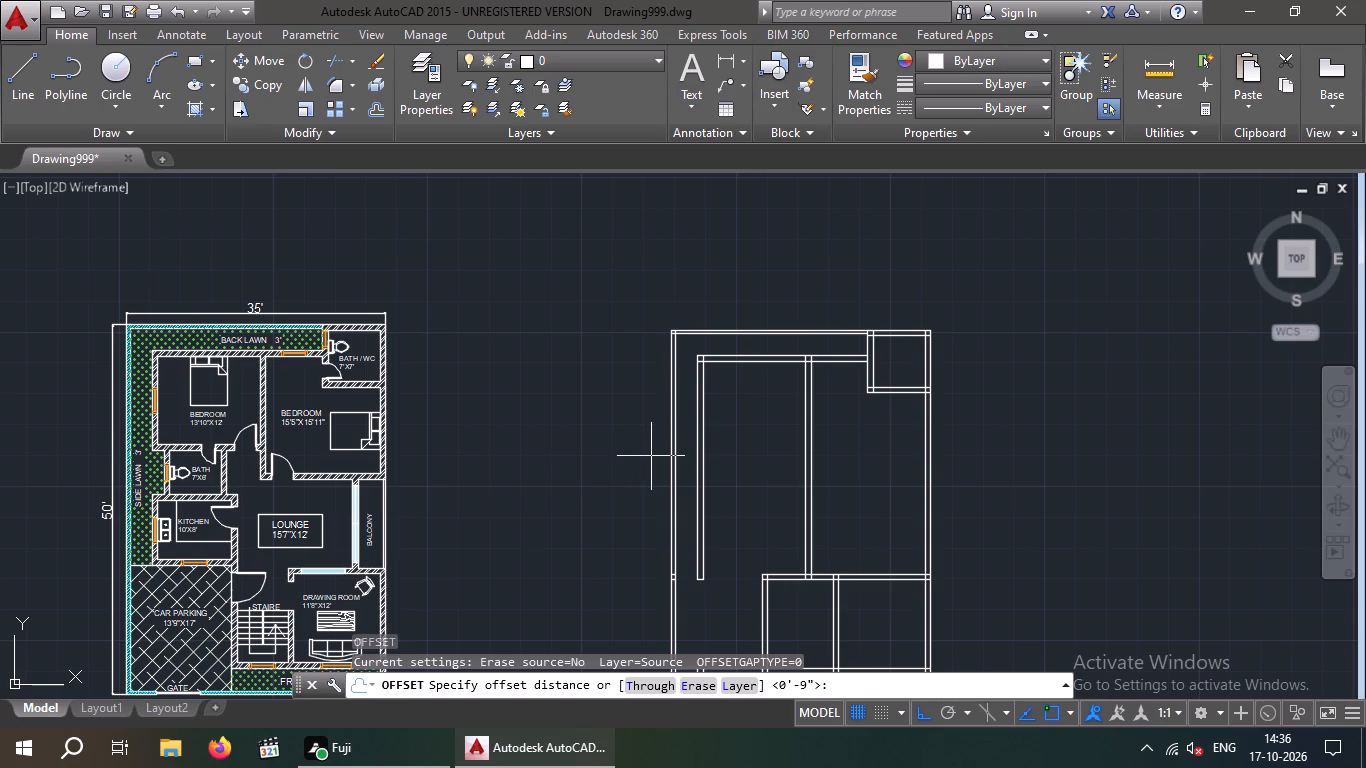
{"action": "type", "text": "15"}
{"action": "type", "text": "'11"}
{"action": "key", "text": "shift+quotedbl"}
{"action": "key", "text": "Return"}
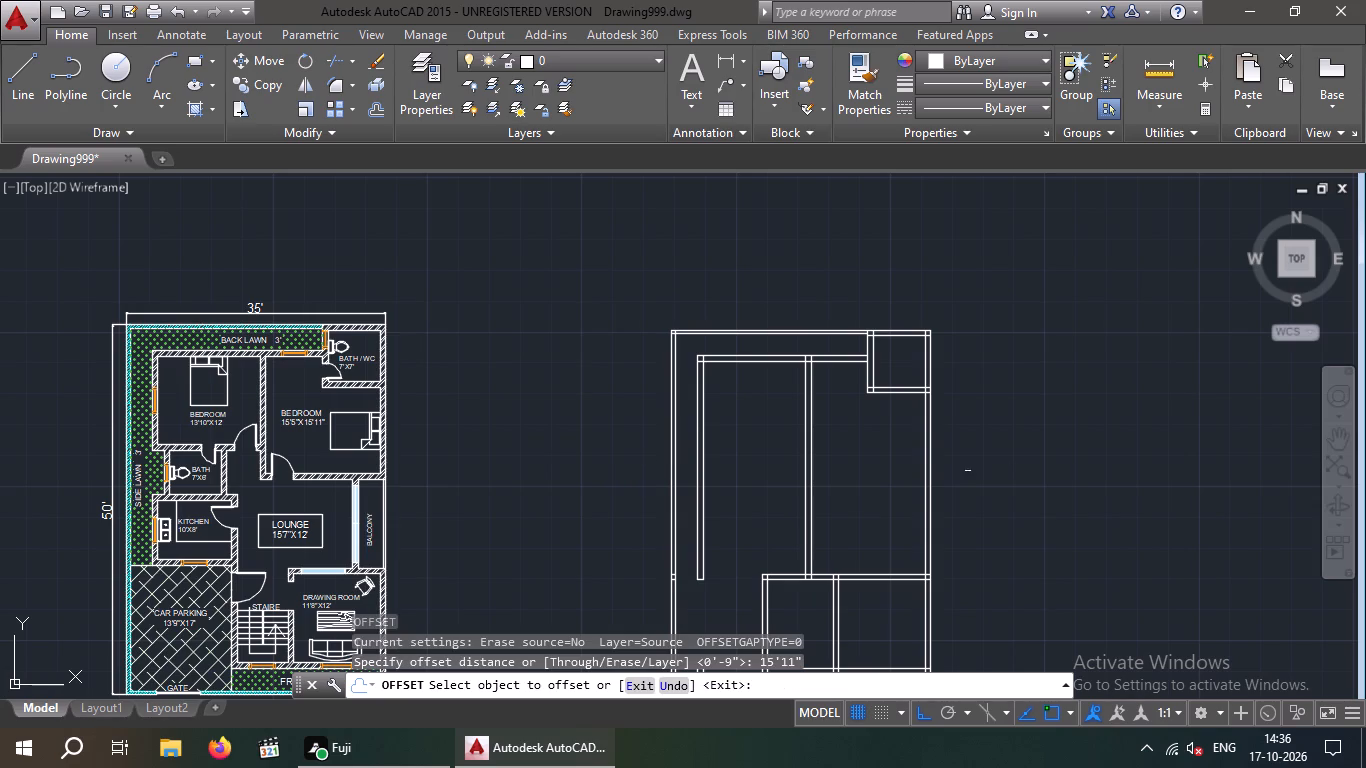
{"action": "scroll", "coordinate": [839, 390], "scroll_direction": "up", "scroll_amount": 1}
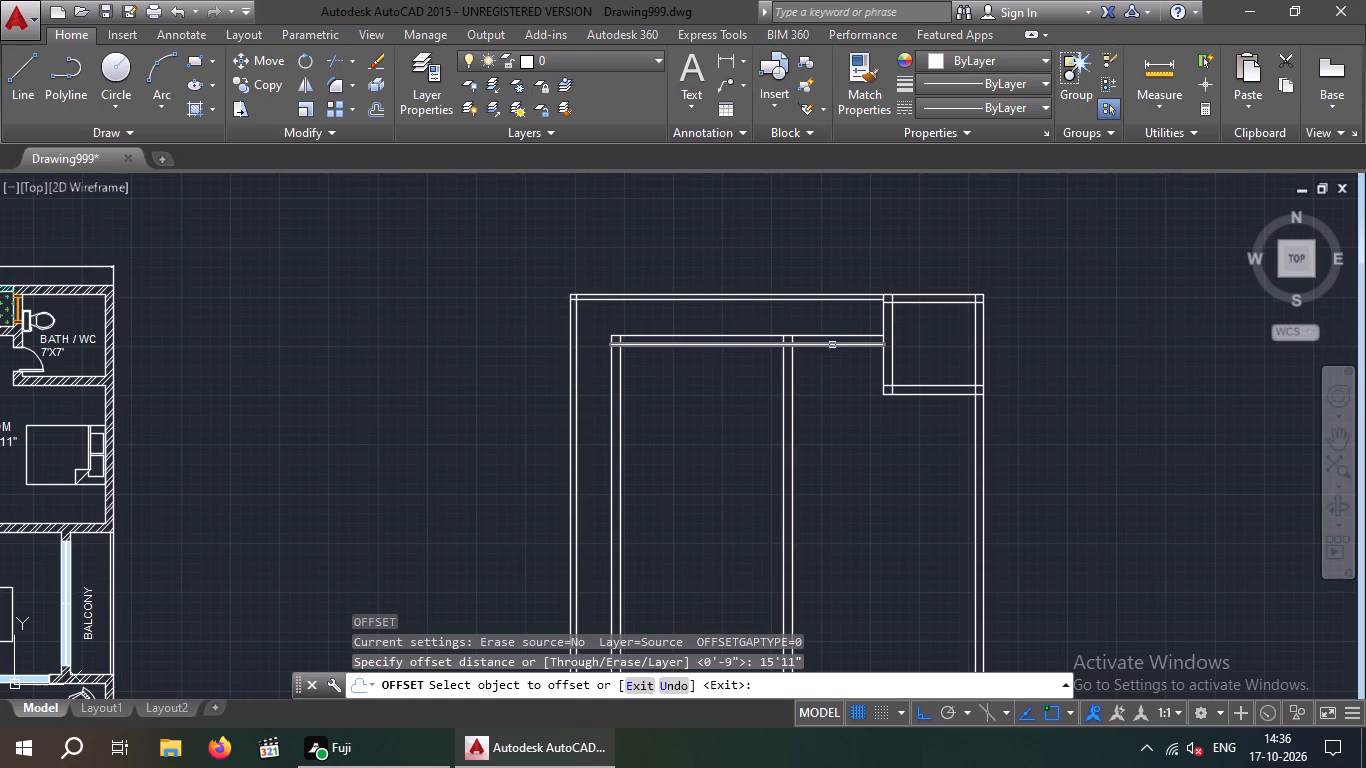
{"action": "left_click", "coordinate": [832, 345]}
{"action": "scroll", "coordinate": [854, 491], "scroll_direction": "down", "scroll_amount": 1}
{"action": "left_click", "coordinate": [860, 488]}
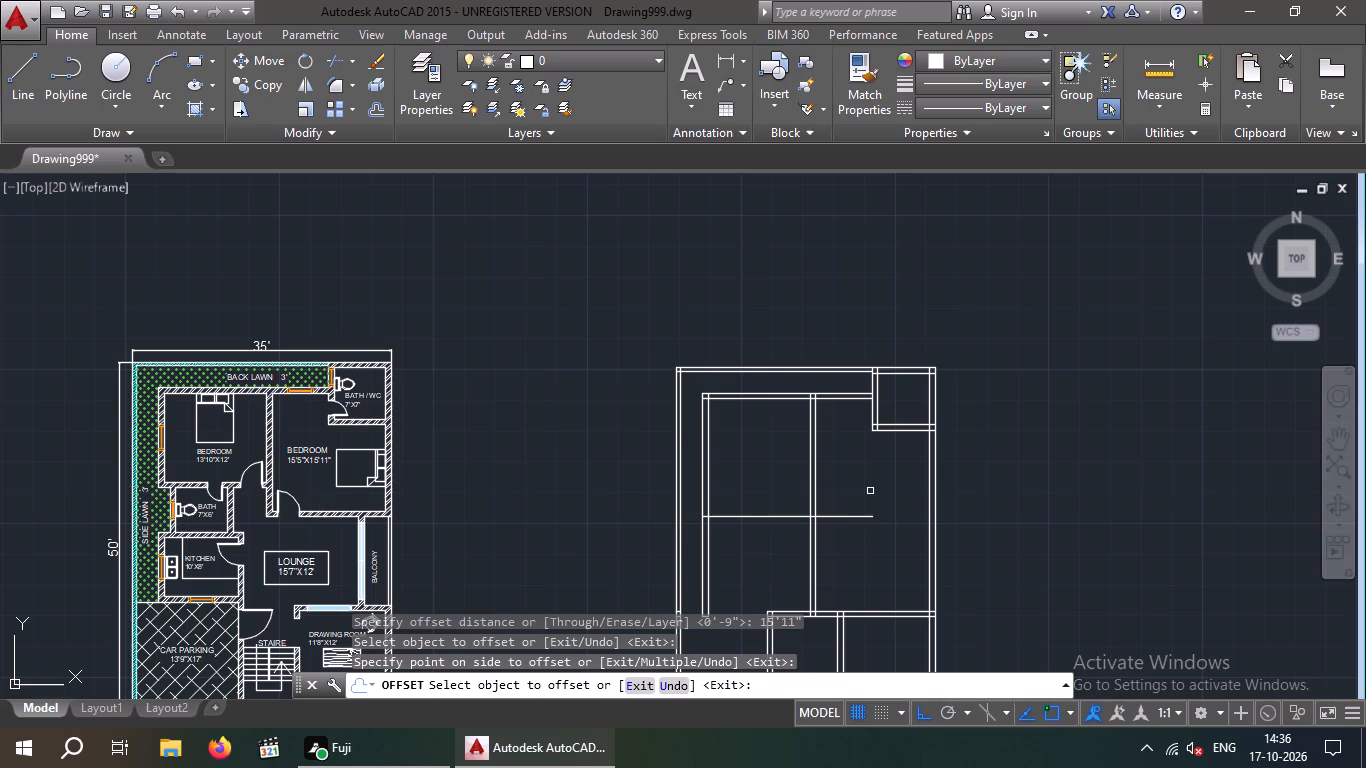
{"action": "key", "text": "Escape"}
{"action": "key", "text": "Escape"}
Extend the right bedroom's lower line to the right boundary wall.
{"action": "key", "text": "e"}
{"action": "key", "text": "x"}
{"action": "key", "text": "space"}
{"action": "key", "text": "space"}
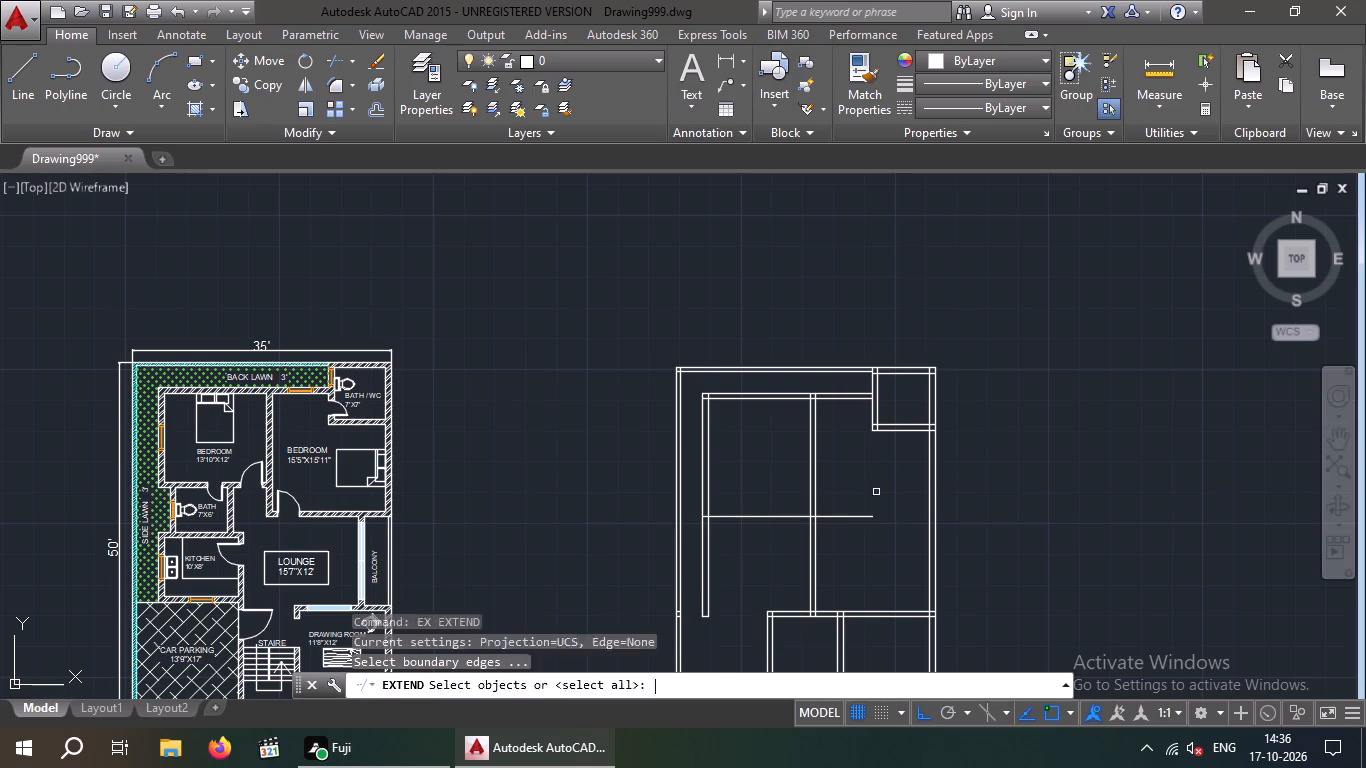
{"action": "left_click", "coordinate": [851, 517]}
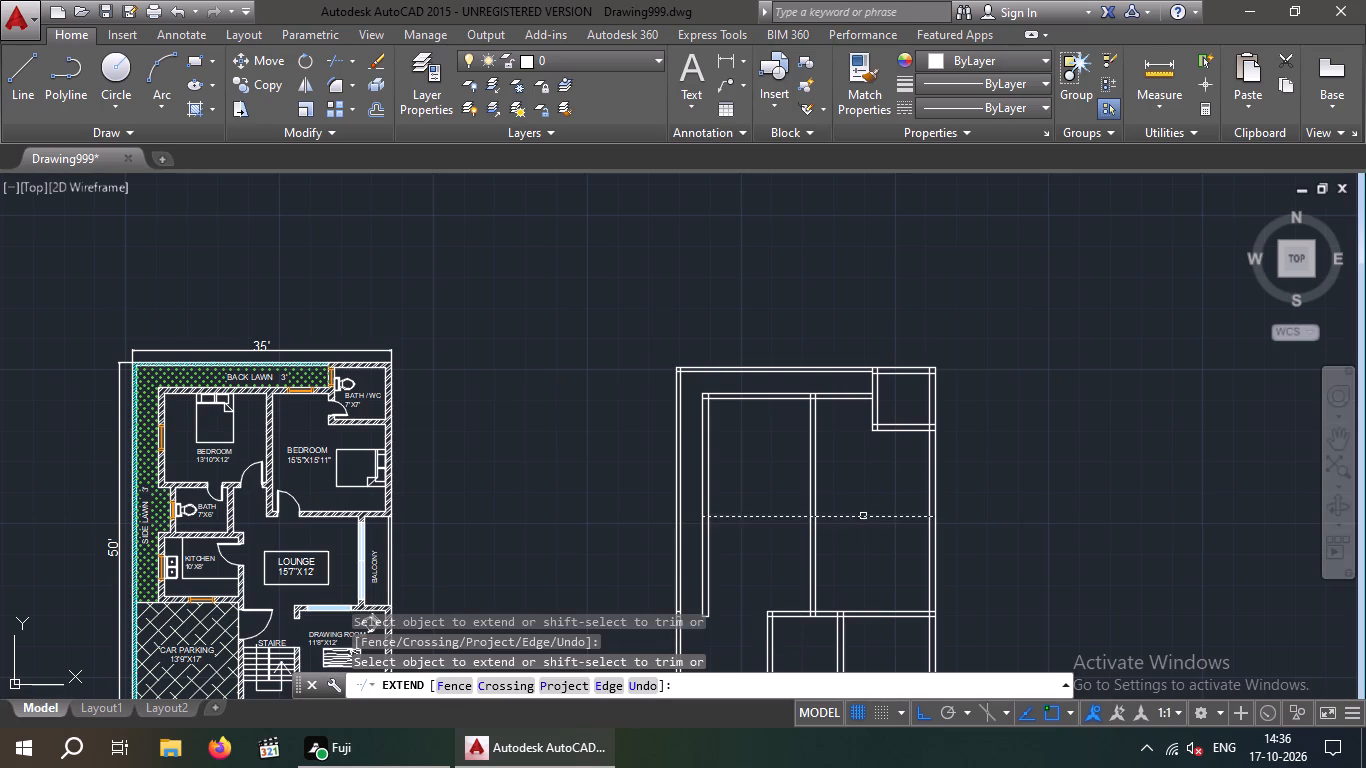
{"action": "left_click", "coordinate": [866, 517]}
{"action": "key", "text": "Escape"}
{"action": "key", "text": "Escape"}
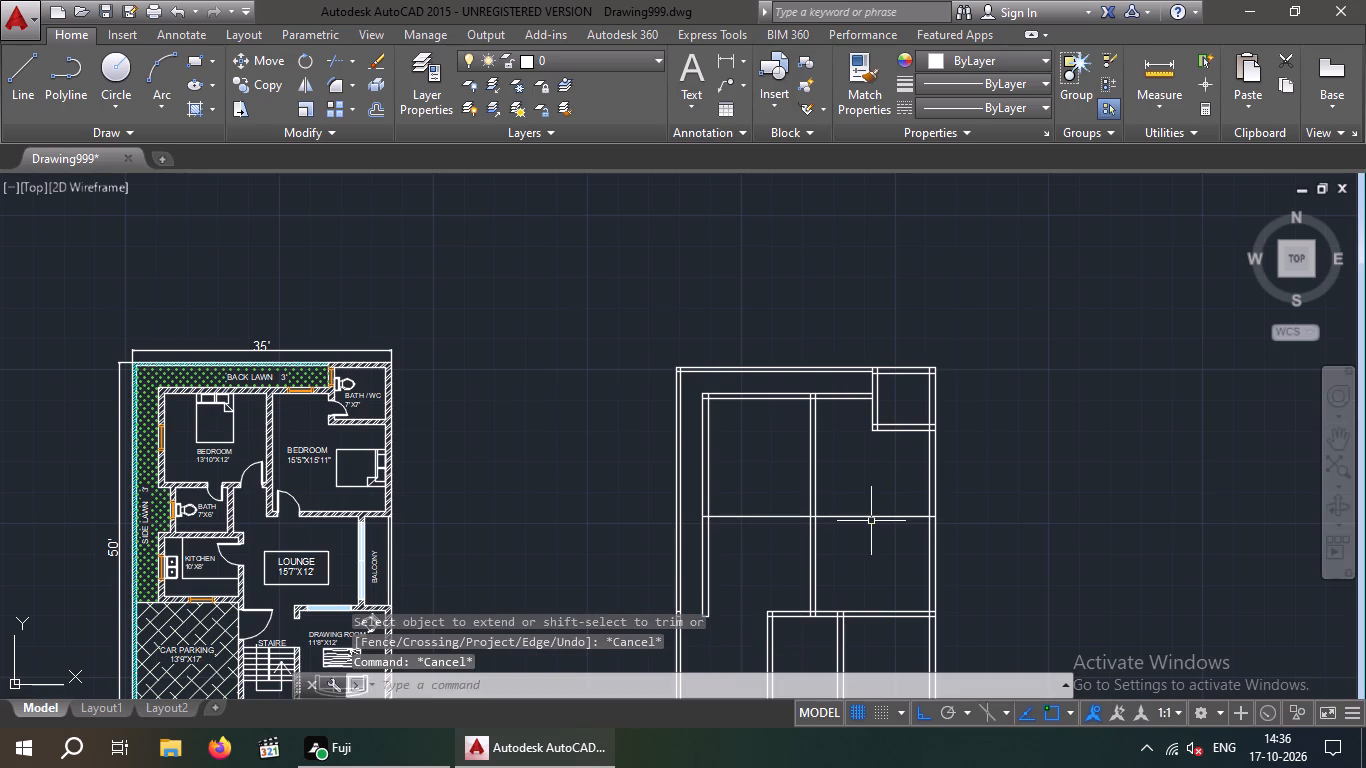
Trim the right bedroom's lower line inside the side lawn wall and across the left bedroom up to the dividing wall.
{"action": "type", "text": "TR"}
{"action": "key", "text": "space"}
{"action": "key", "text": "space"}
{"action": "scroll", "coordinate": [714, 529], "scroll_direction": "up", "scroll_amount": 3}
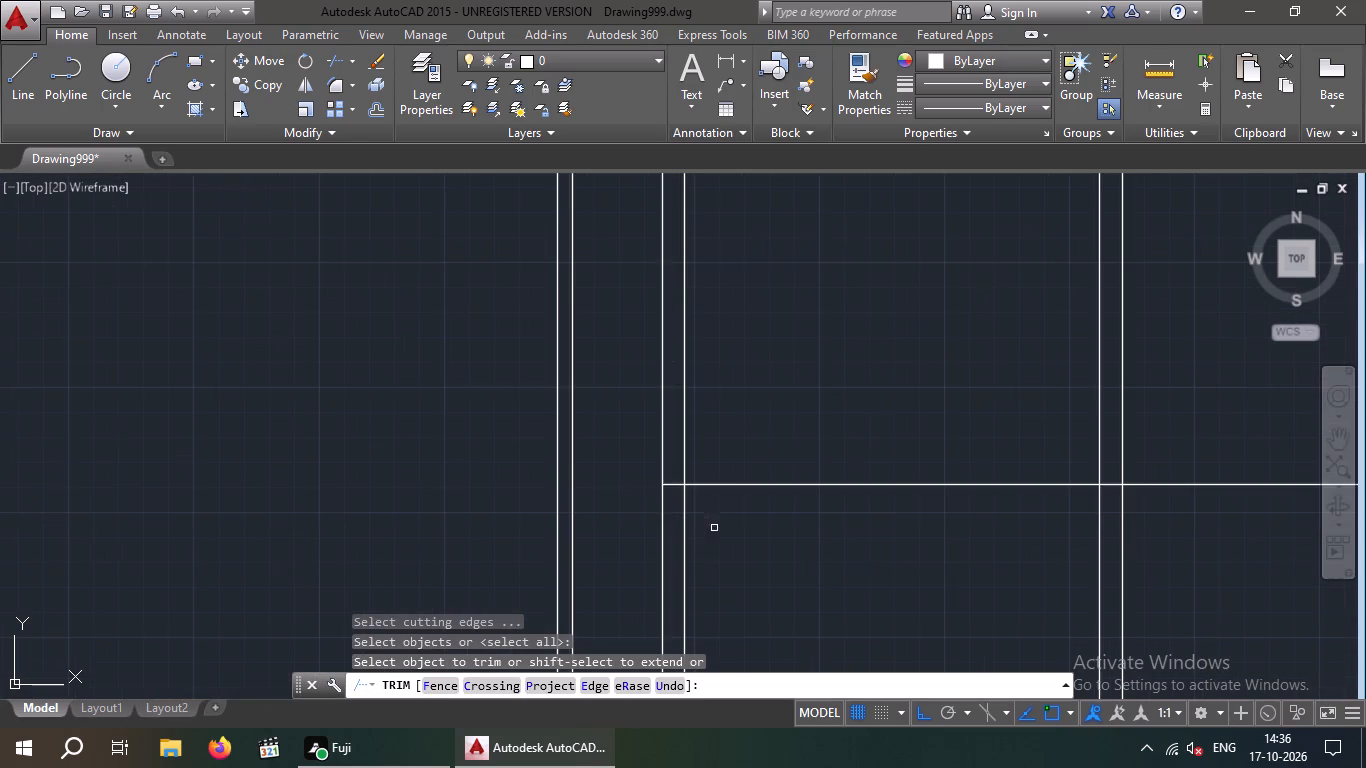
{"action": "left_click", "coordinate": [676, 485]}
{"action": "left_click_drag", "start_coordinate": [877, 561], "coordinate": [841, 504]}
{"action": "left_click", "coordinate": [822, 426]}
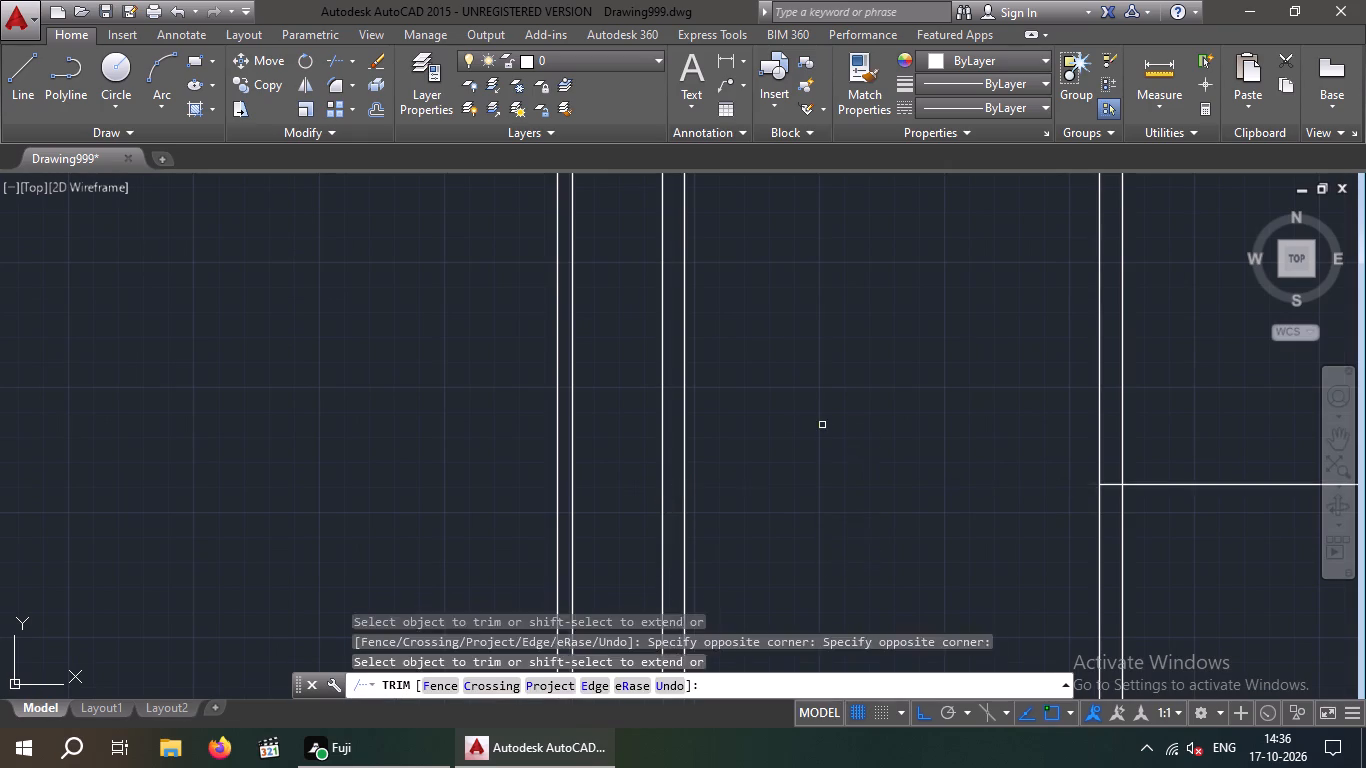
{"action": "scroll", "coordinate": [822, 430], "scroll_direction": "down", "scroll_amount": 3}
{"action": "key", "text": "Escape"}
{"action": "middle_click_drag", "start_coordinate": [822, 476], "coordinate": [696, 460]}
{"action": "key", "text": "Escape"}
Offset the right bedroom's lower line 9" downward to form its lower wall.
{"action": "key", "text": "o"}
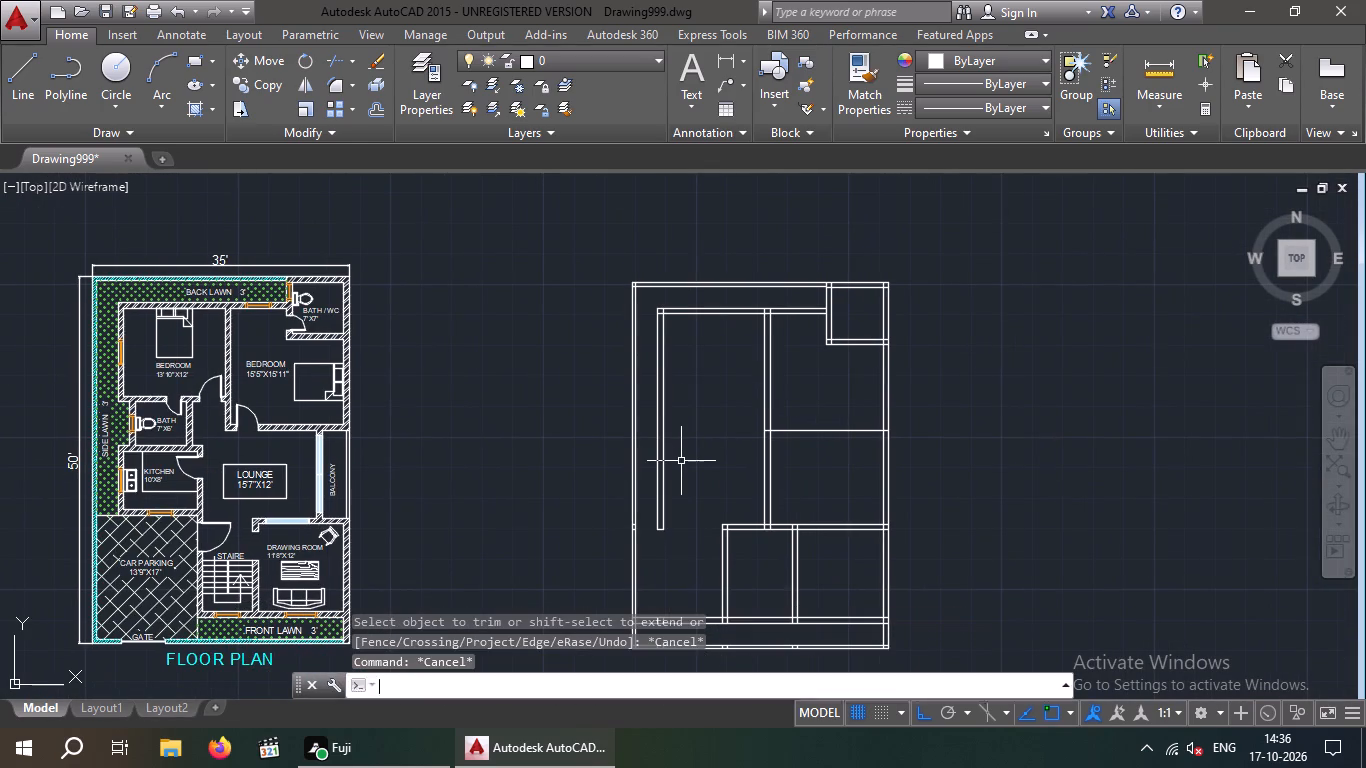
{"action": "key", "text": "Return"}
{"action": "key", "text": "9"}
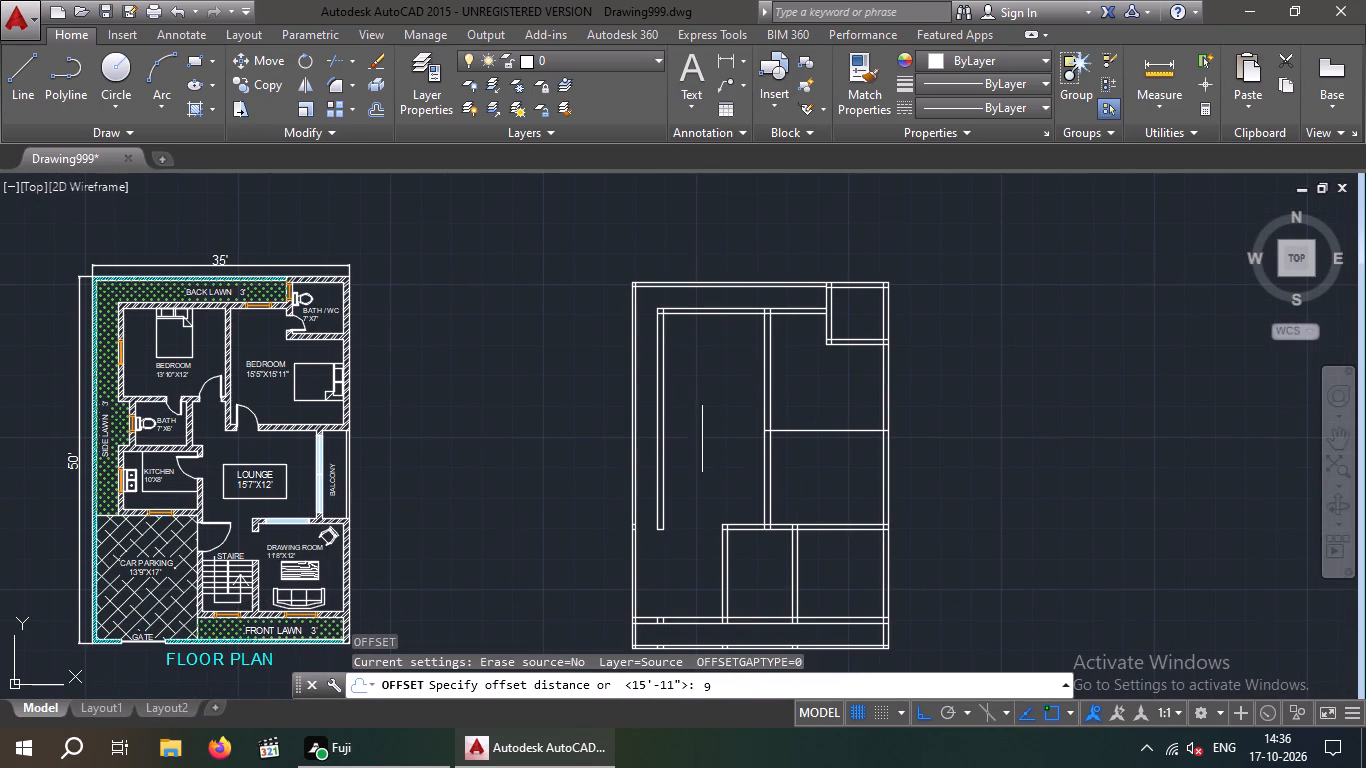
{"action": "key", "text": "shift+quotedbl"}
{"action": "key", "text": "Return"}
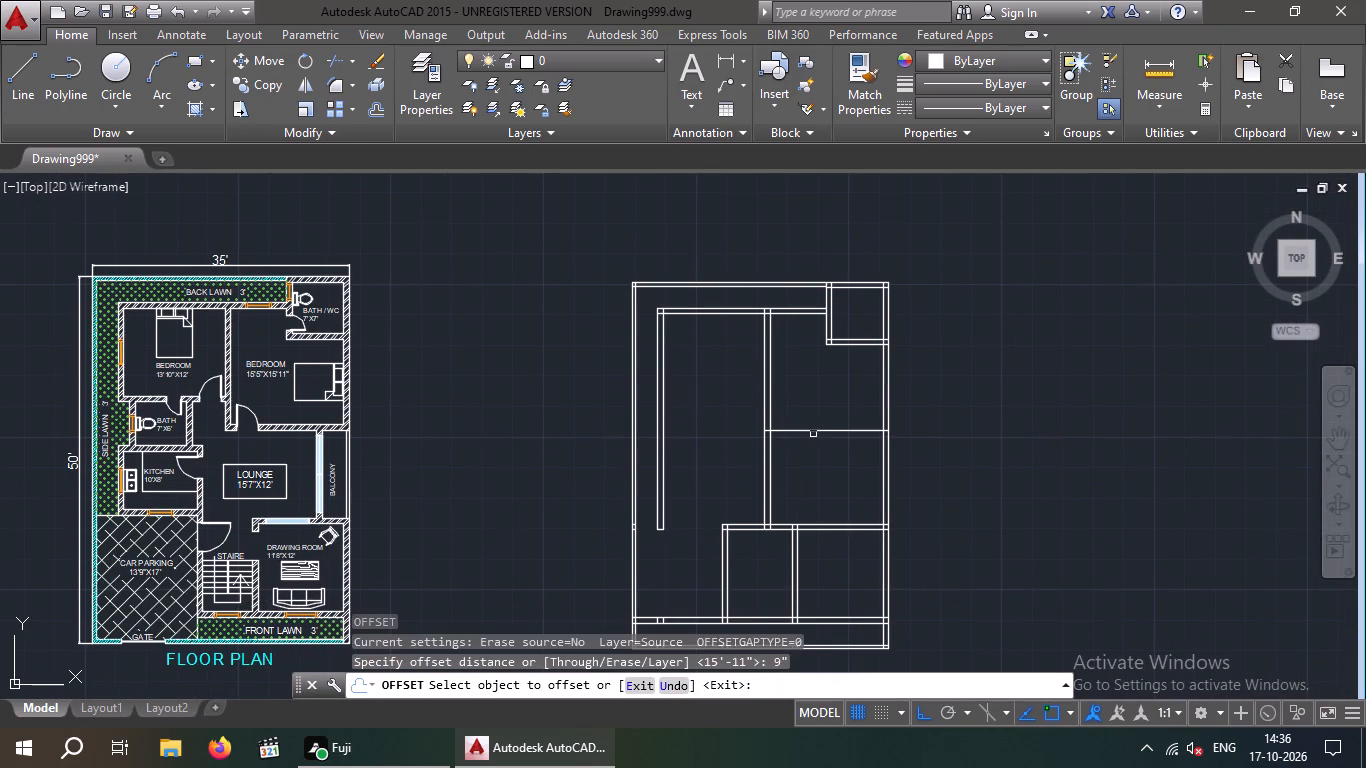
{"action": "left_click", "coordinate": [813, 434]}
{"action": "left_click_drag", "start_coordinate": [829, 430], "coordinate": [832, 443]}
{"action": "left_click", "coordinate": [838, 460]}
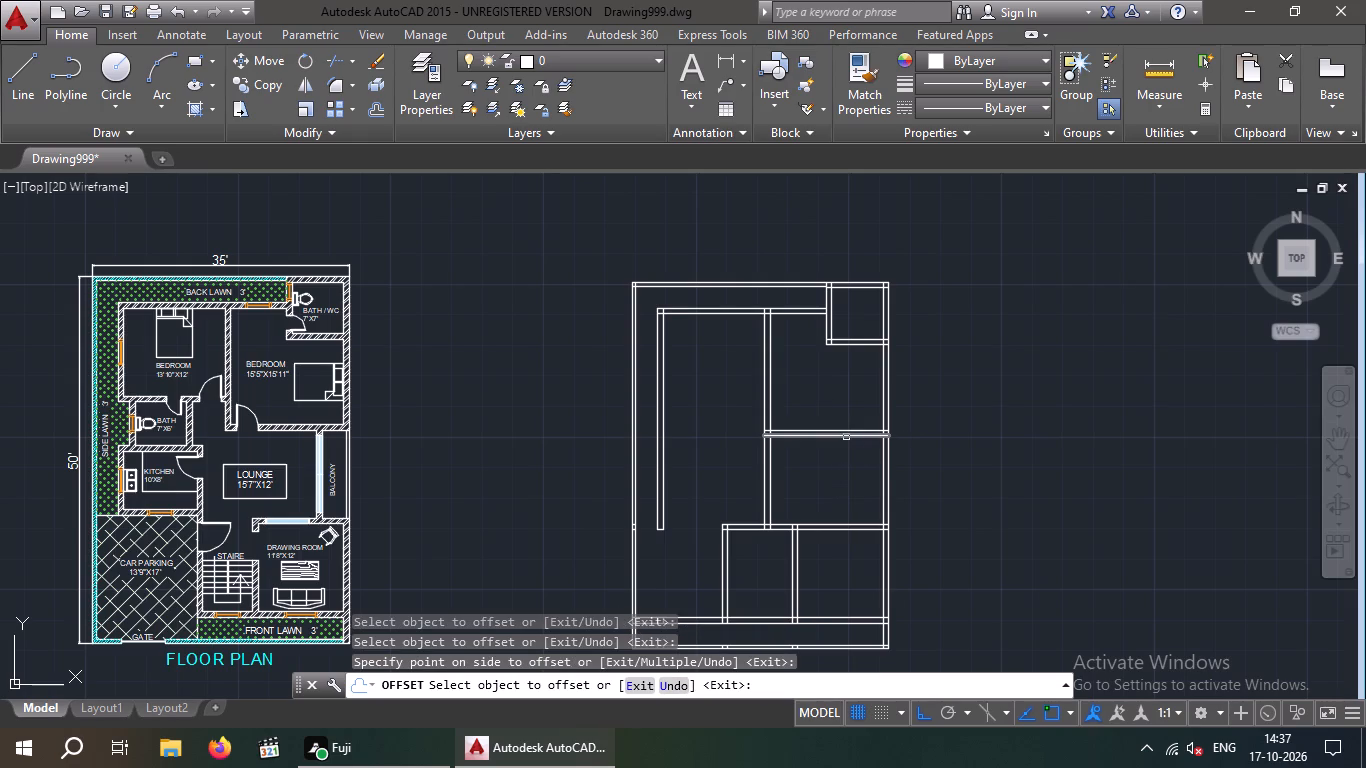
{"action": "key", "text": "Escape"}
{"action": "key", "text": "Escape"}
Trim the bedroom dividing wall lines between the right bedroom's lower wall and the drawing room's upper wall.
{"action": "middle_click_drag", "start_coordinate": [841, 458], "coordinate": [794, 443]}
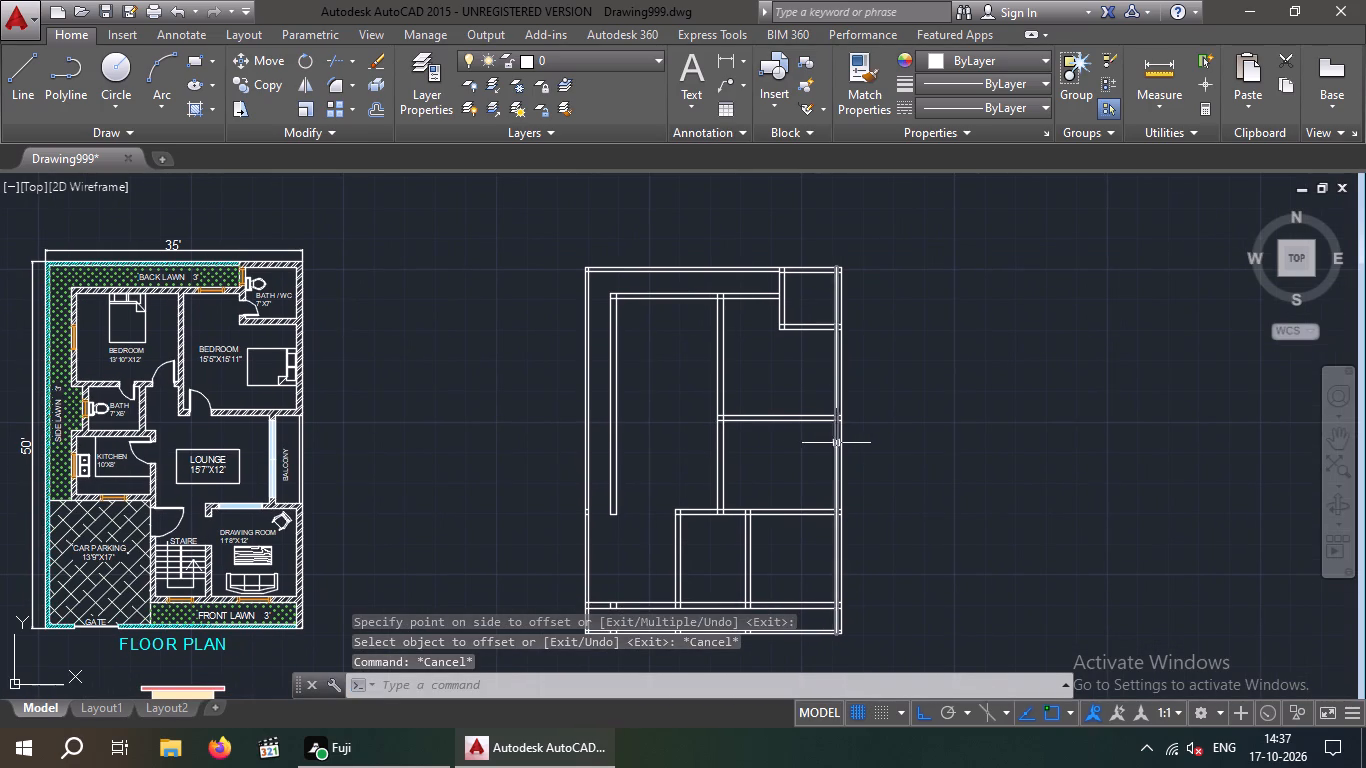
{"action": "scroll", "coordinate": [842, 443], "scroll_direction": "up", "scroll_amount": 2}
{"action": "scroll", "coordinate": [842, 443], "scroll_direction": "down", "scroll_amount": 2}
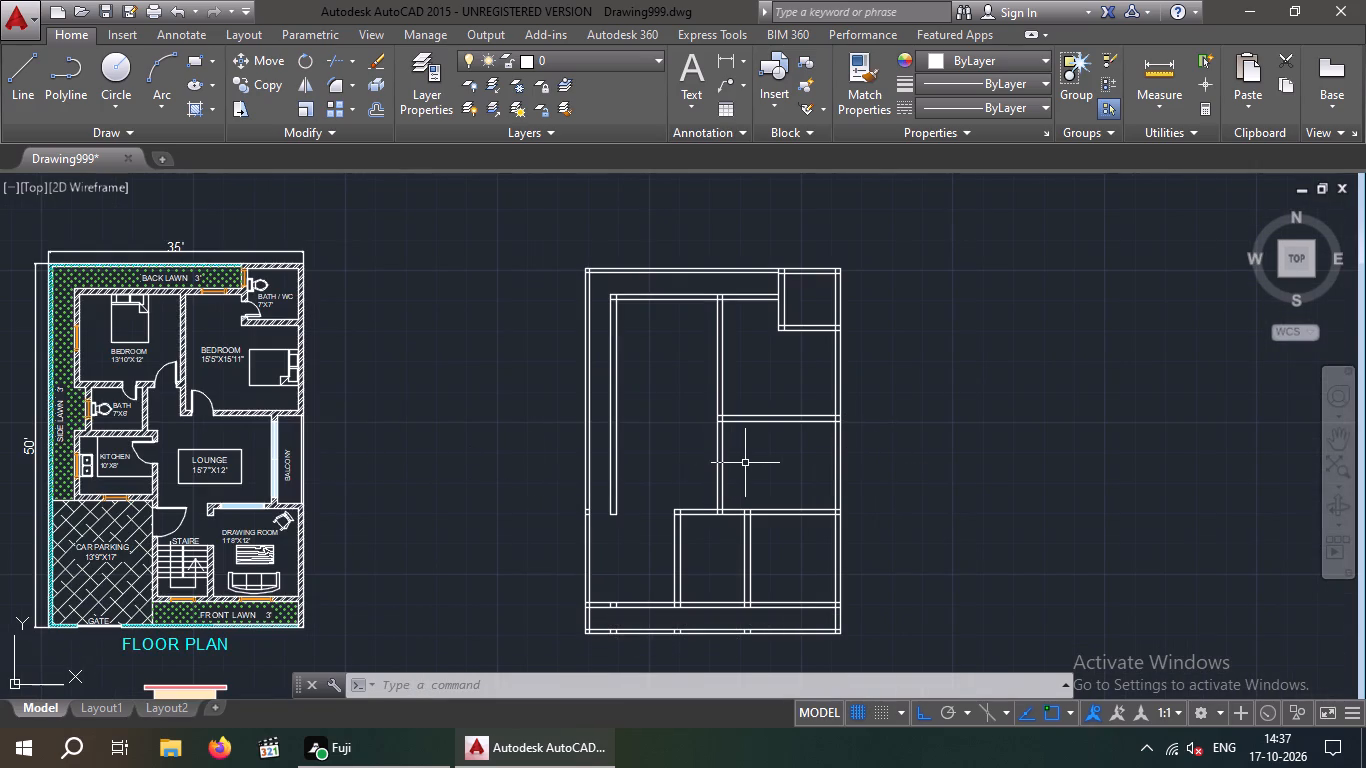
{"action": "key", "text": "t"}
{"action": "type", "text": "R"}
{"action": "key", "text": "space"}
{"action": "key", "text": "space"}
{"action": "left_click_drag", "start_coordinate": [766, 453], "coordinate": [686, 476]}
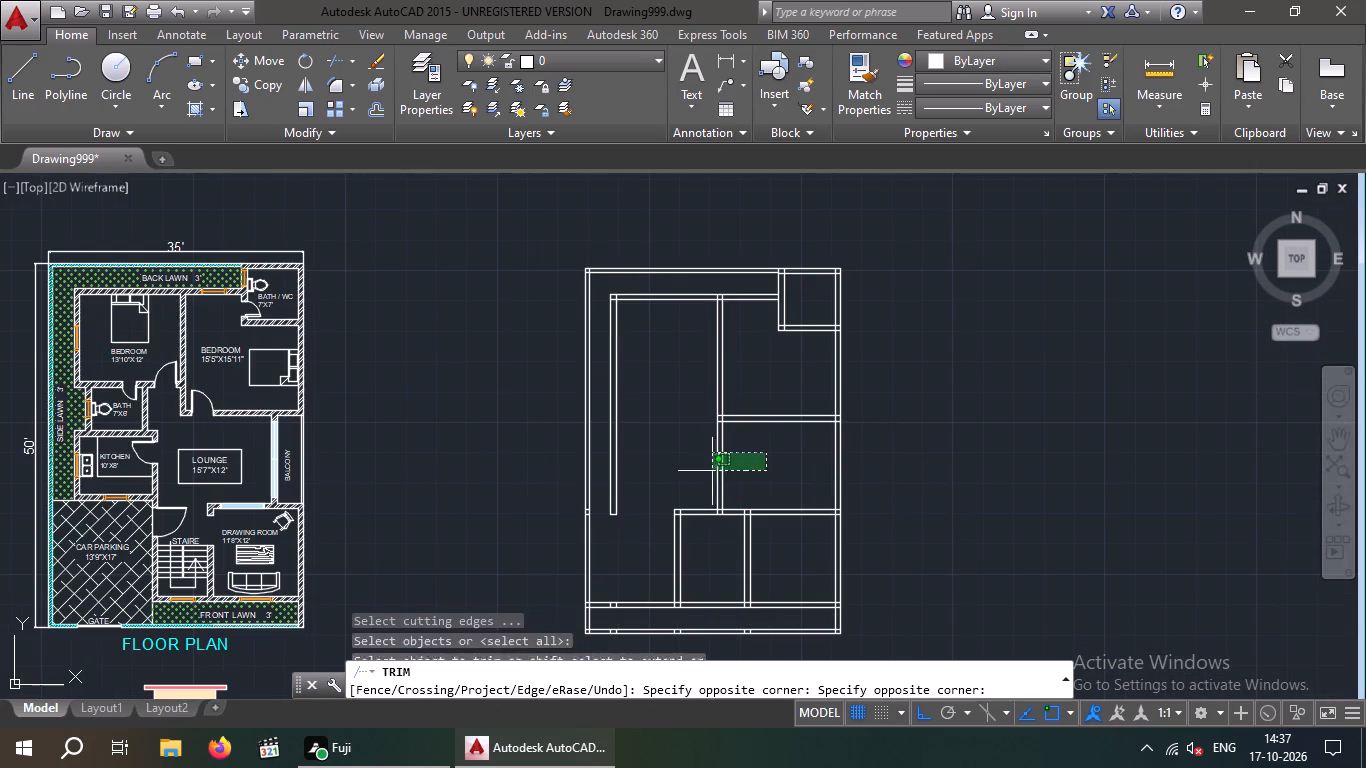
{"action": "left_click", "coordinate": [671, 479]}
{"action": "middle_click", "coordinate": [741, 465]}
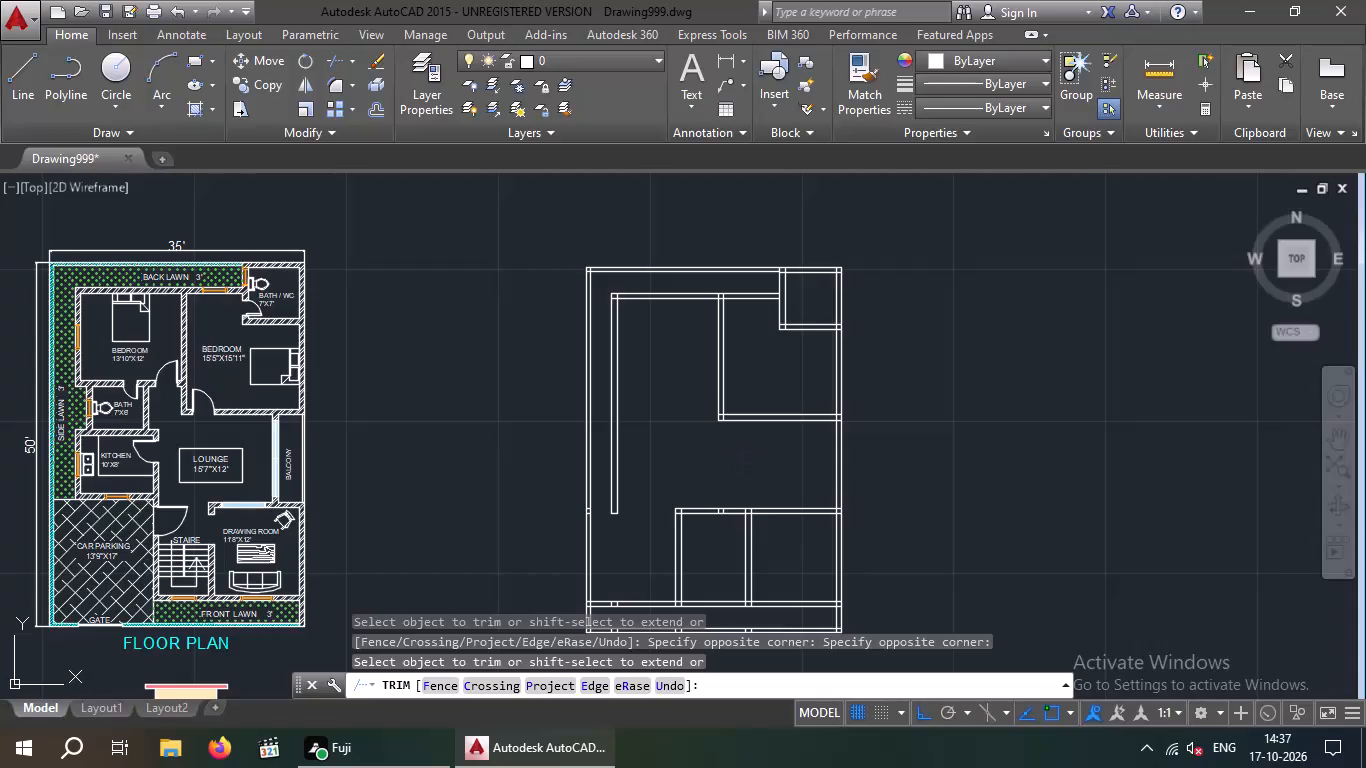
{"action": "key", "text": "Escape"}
{"action": "key", "text": "Escape"}
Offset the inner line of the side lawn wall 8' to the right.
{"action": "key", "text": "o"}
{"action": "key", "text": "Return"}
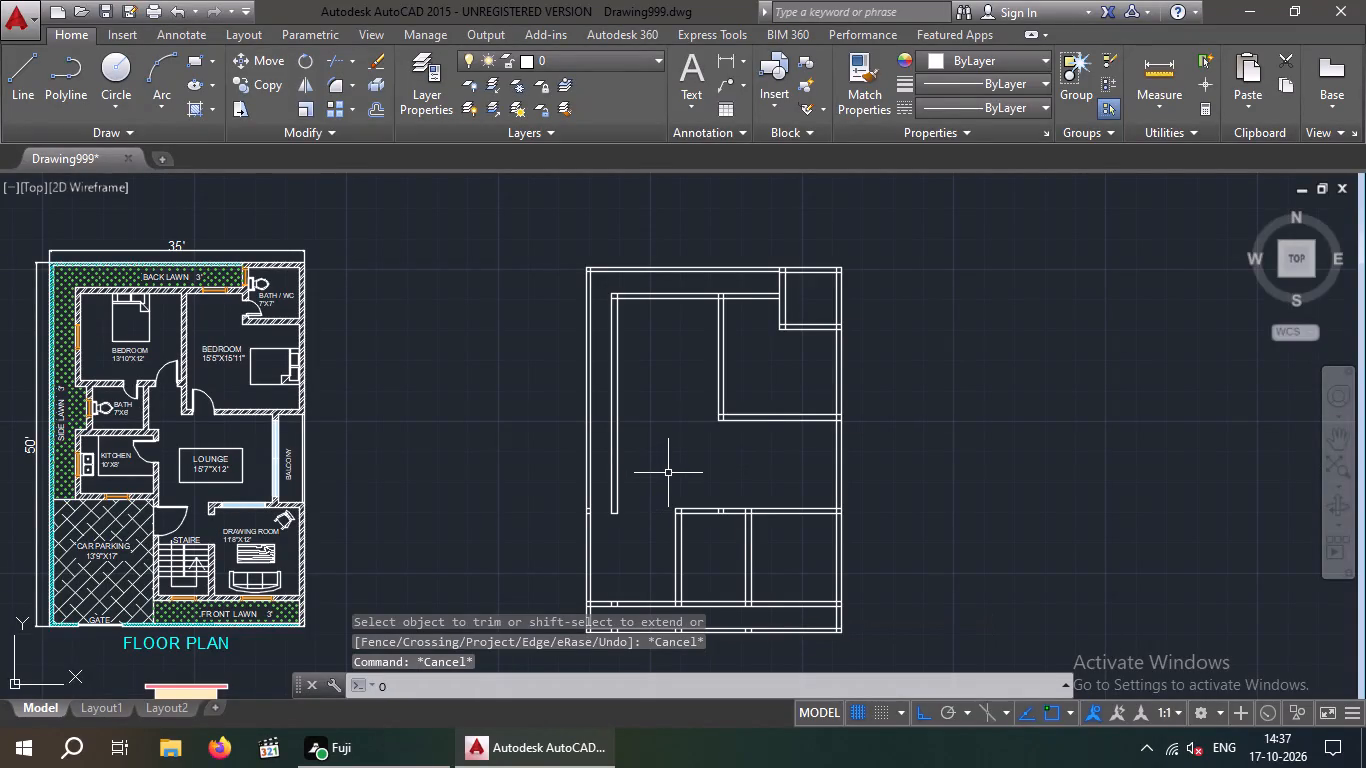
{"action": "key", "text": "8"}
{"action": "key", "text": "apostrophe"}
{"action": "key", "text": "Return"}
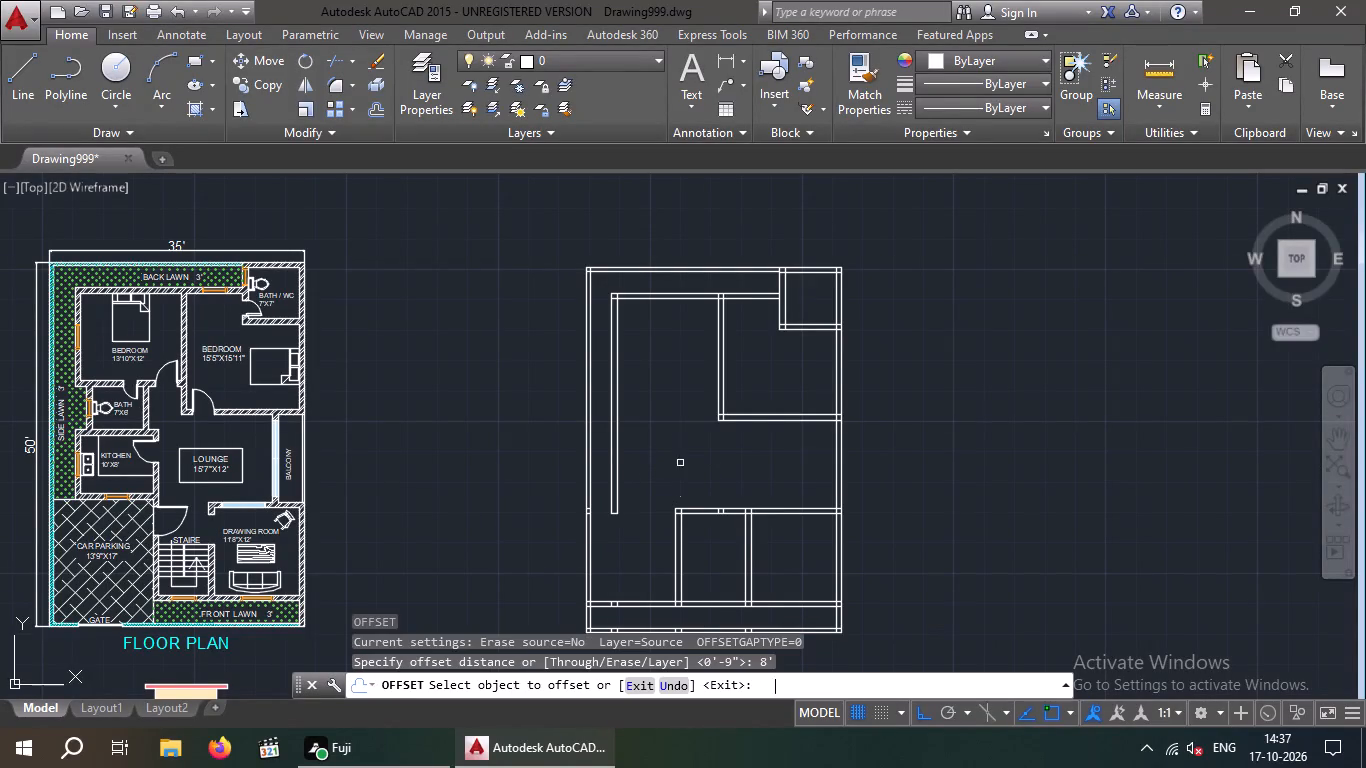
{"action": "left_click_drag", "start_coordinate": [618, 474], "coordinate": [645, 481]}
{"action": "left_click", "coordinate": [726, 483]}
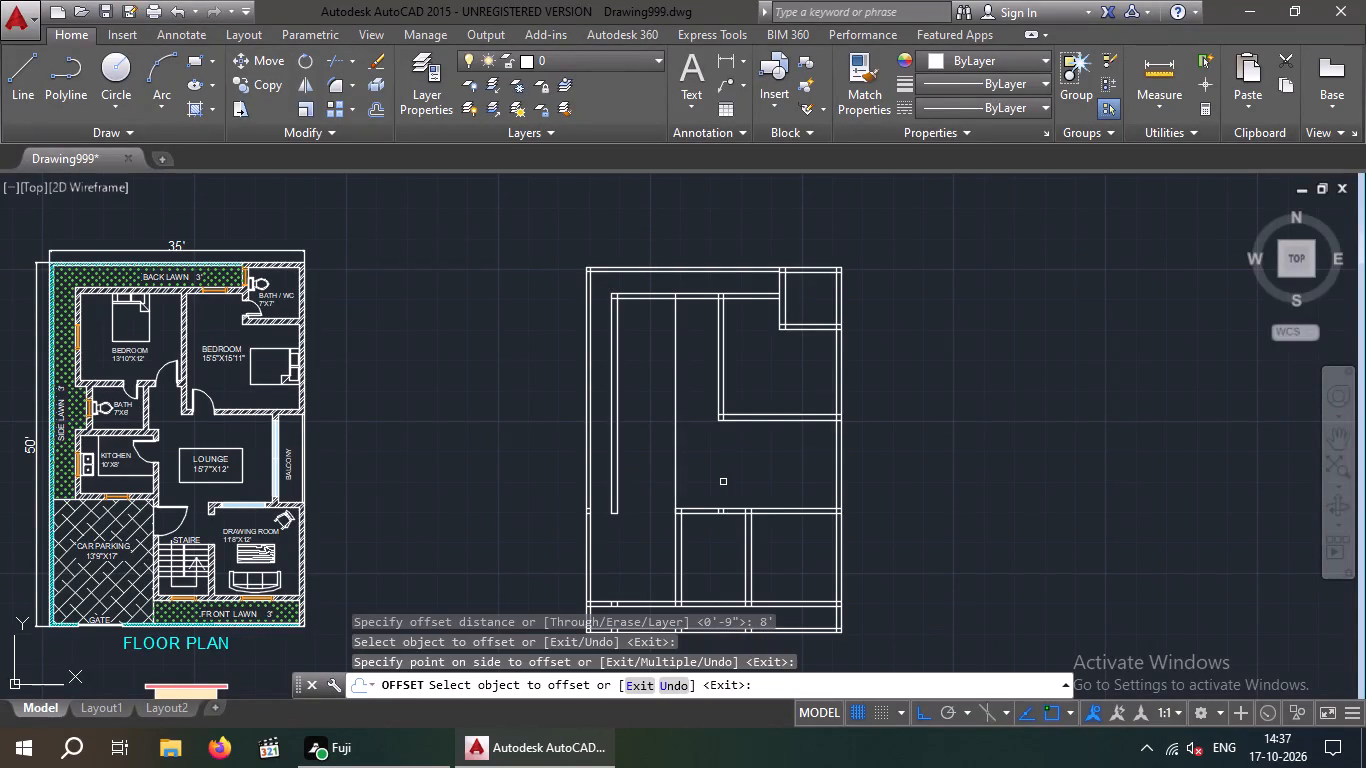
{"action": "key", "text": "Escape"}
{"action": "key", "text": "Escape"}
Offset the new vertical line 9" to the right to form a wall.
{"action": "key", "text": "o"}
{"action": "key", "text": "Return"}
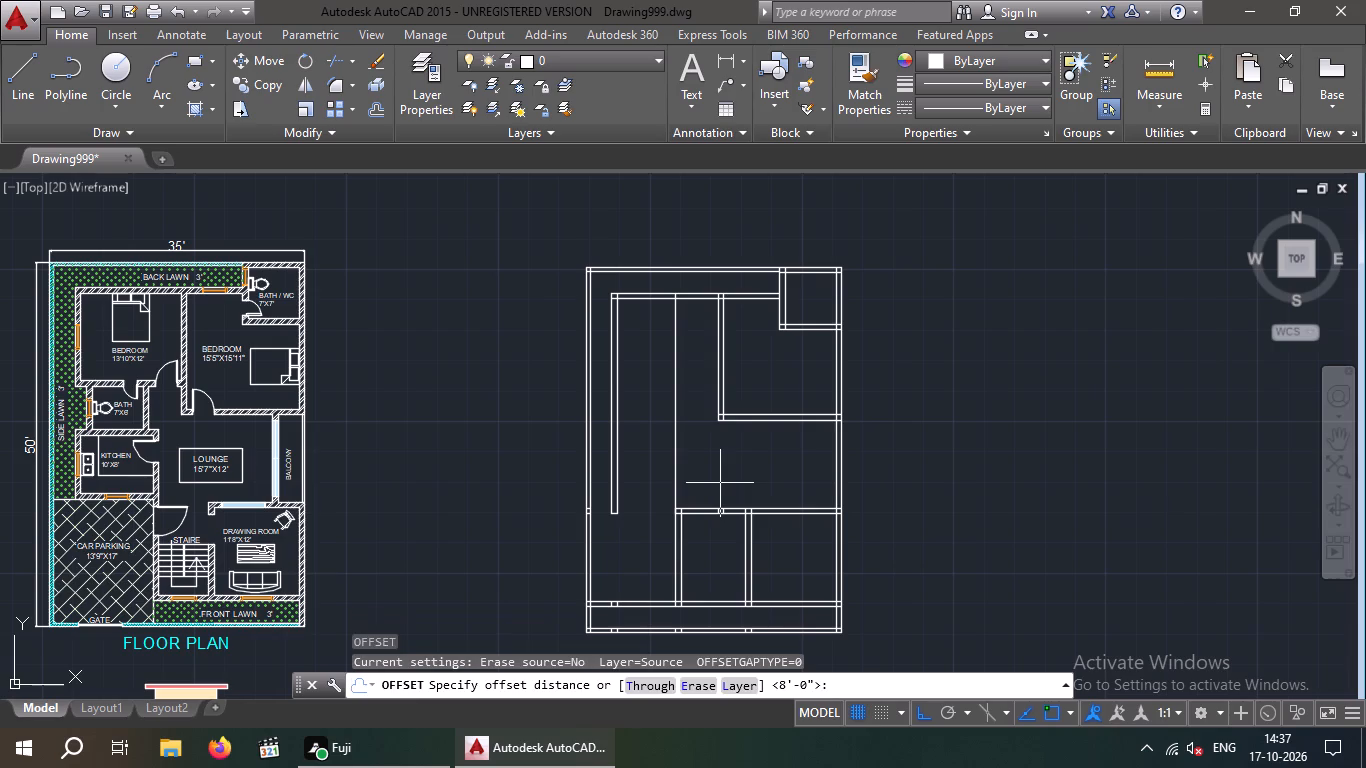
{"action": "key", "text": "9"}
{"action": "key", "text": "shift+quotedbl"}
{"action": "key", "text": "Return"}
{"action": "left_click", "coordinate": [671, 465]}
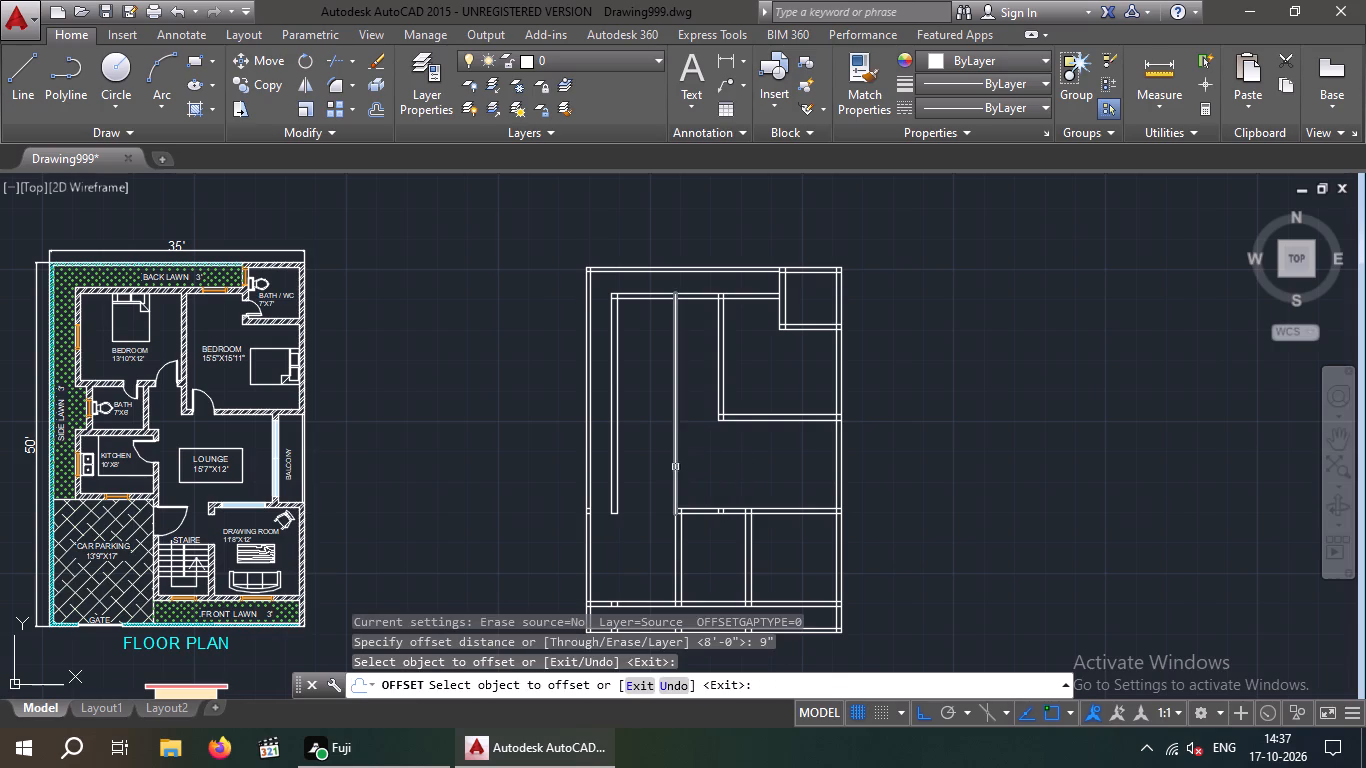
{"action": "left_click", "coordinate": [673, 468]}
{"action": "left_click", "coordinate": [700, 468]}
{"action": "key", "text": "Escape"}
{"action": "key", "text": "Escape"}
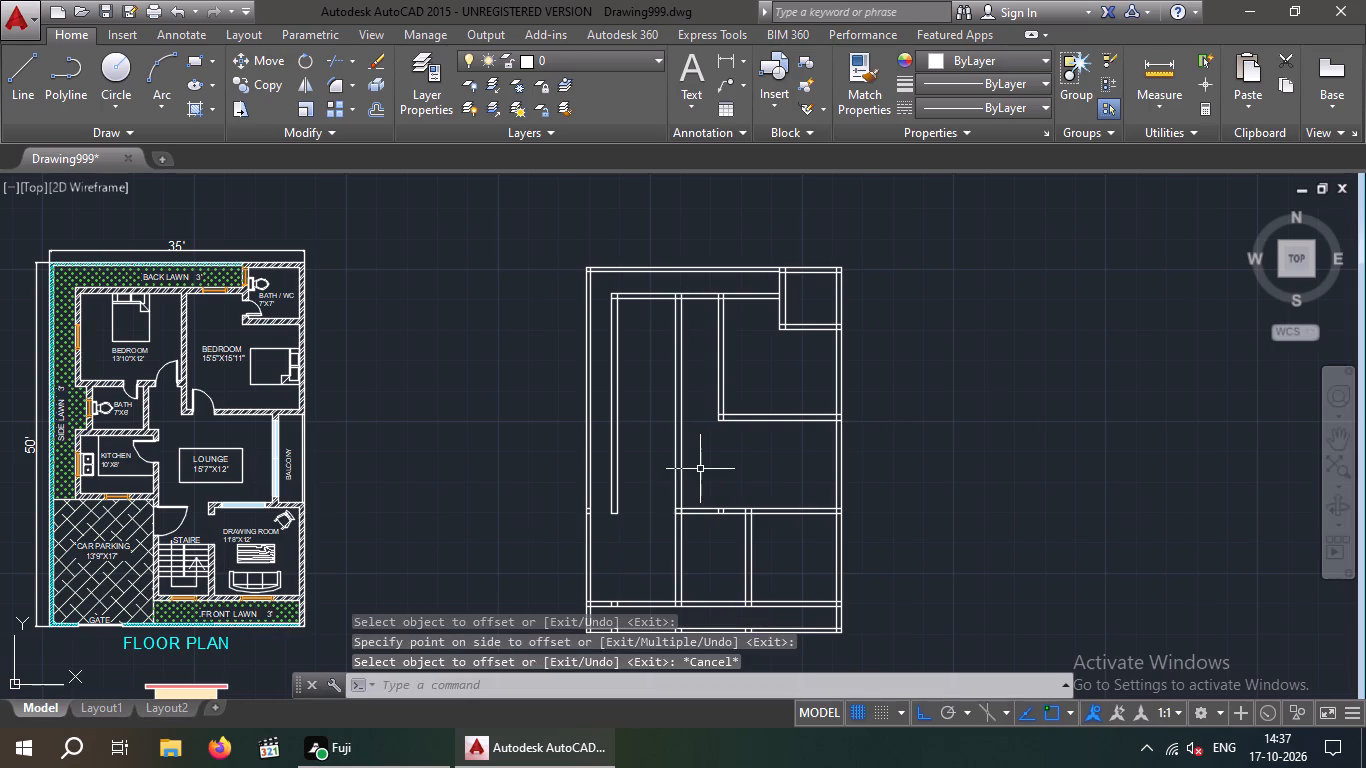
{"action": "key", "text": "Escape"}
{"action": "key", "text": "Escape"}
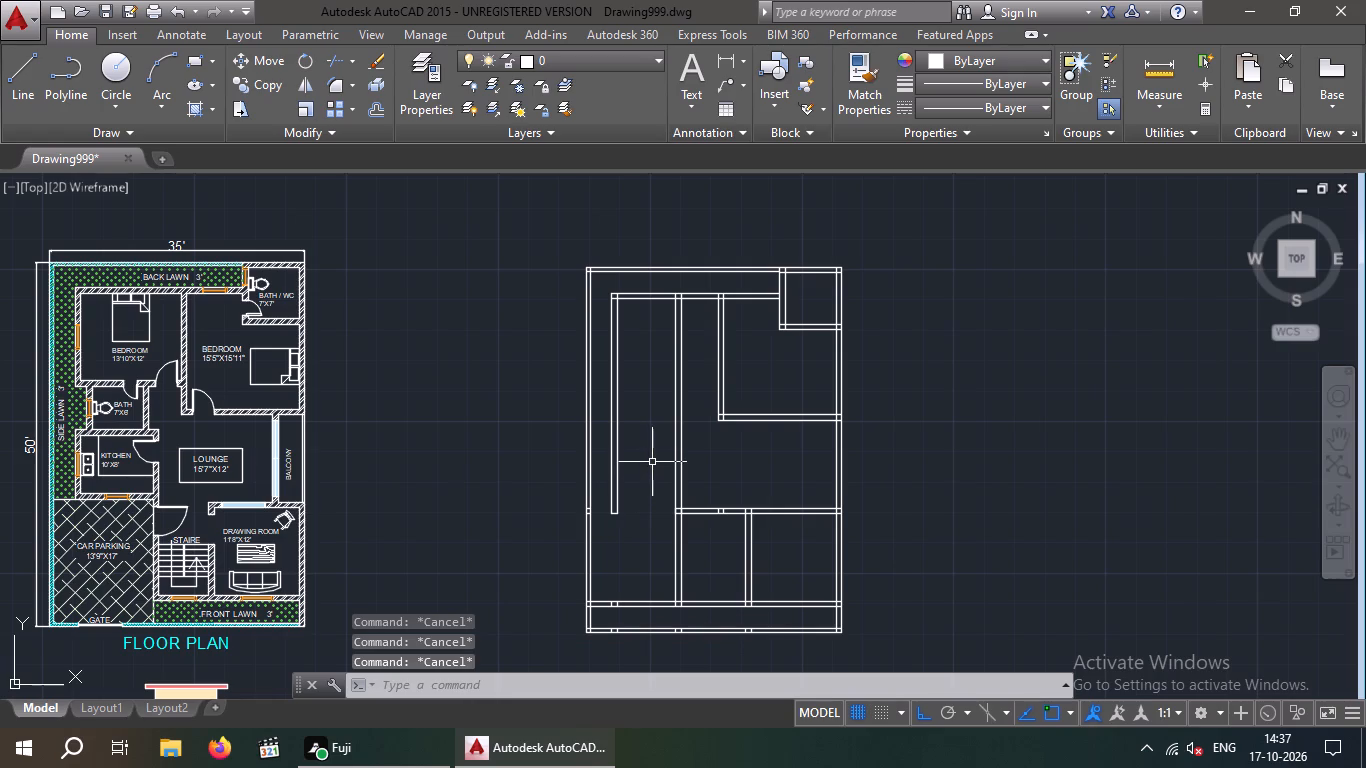
Offset the lower line of the back lawn wall 12' downward to set the left bedroom's depth.
{"action": "key", "text": "o"}
{"action": "key", "text": "Return"}
{"action": "type", "text": "12"}
{"action": "key", "text": "apostrophe"}
{"action": "key", "text": "Return"}
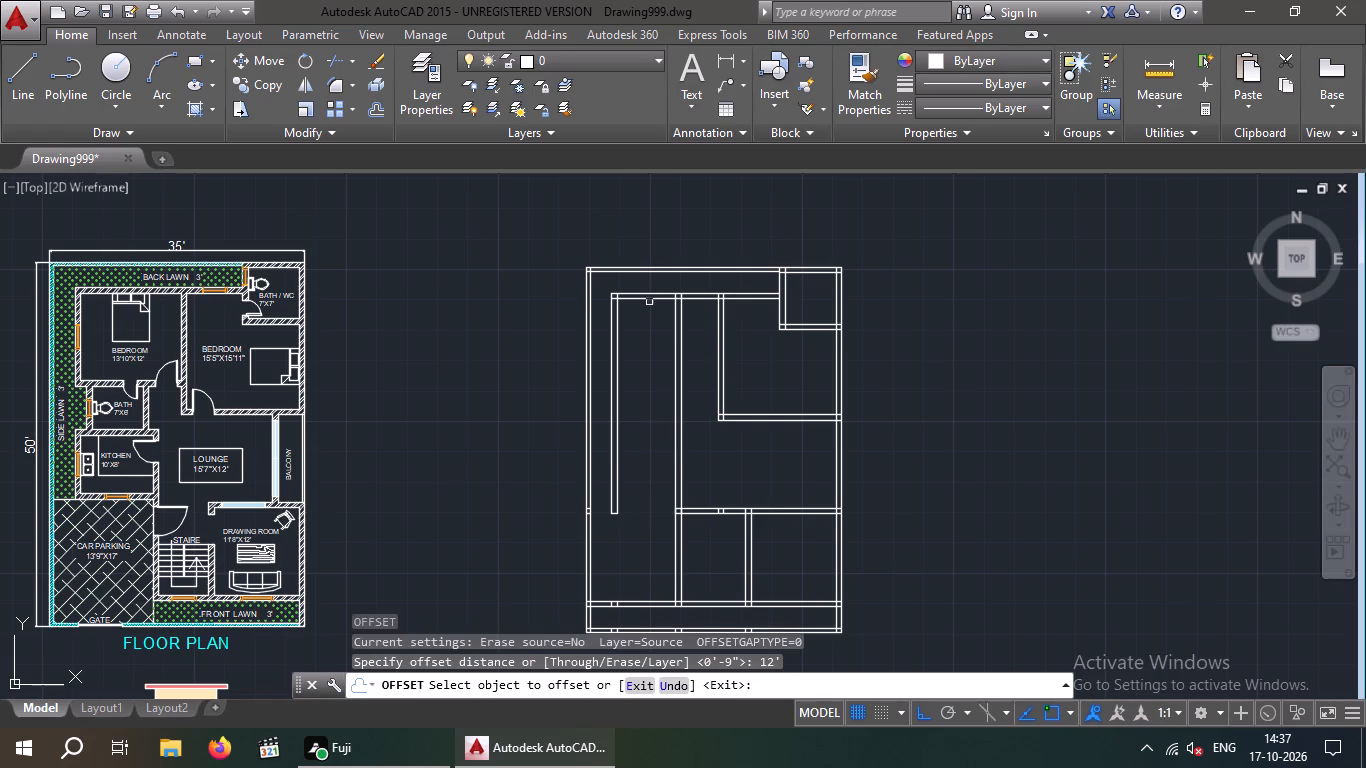
{"action": "left_click", "coordinate": [649, 300]}
{"action": "left_click", "coordinate": [663, 381]}
{"action": "key", "text": "Escape"}
{"action": "key", "text": "Escape"}
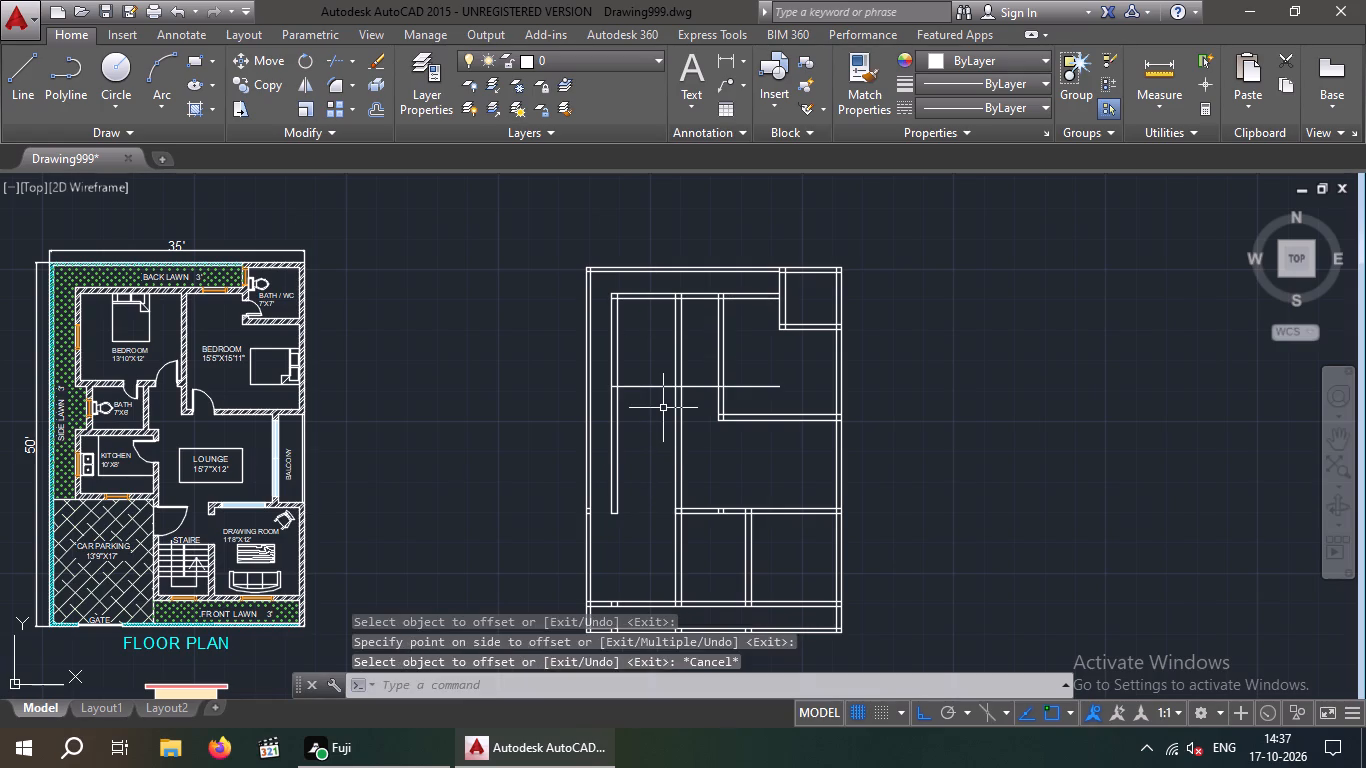
Offset the left bedroom's lower line 9" downward to form its lower wall.
{"action": "key", "text": "o"}
{"action": "key", "text": "Return"}
{"action": "key", "text": "9"}
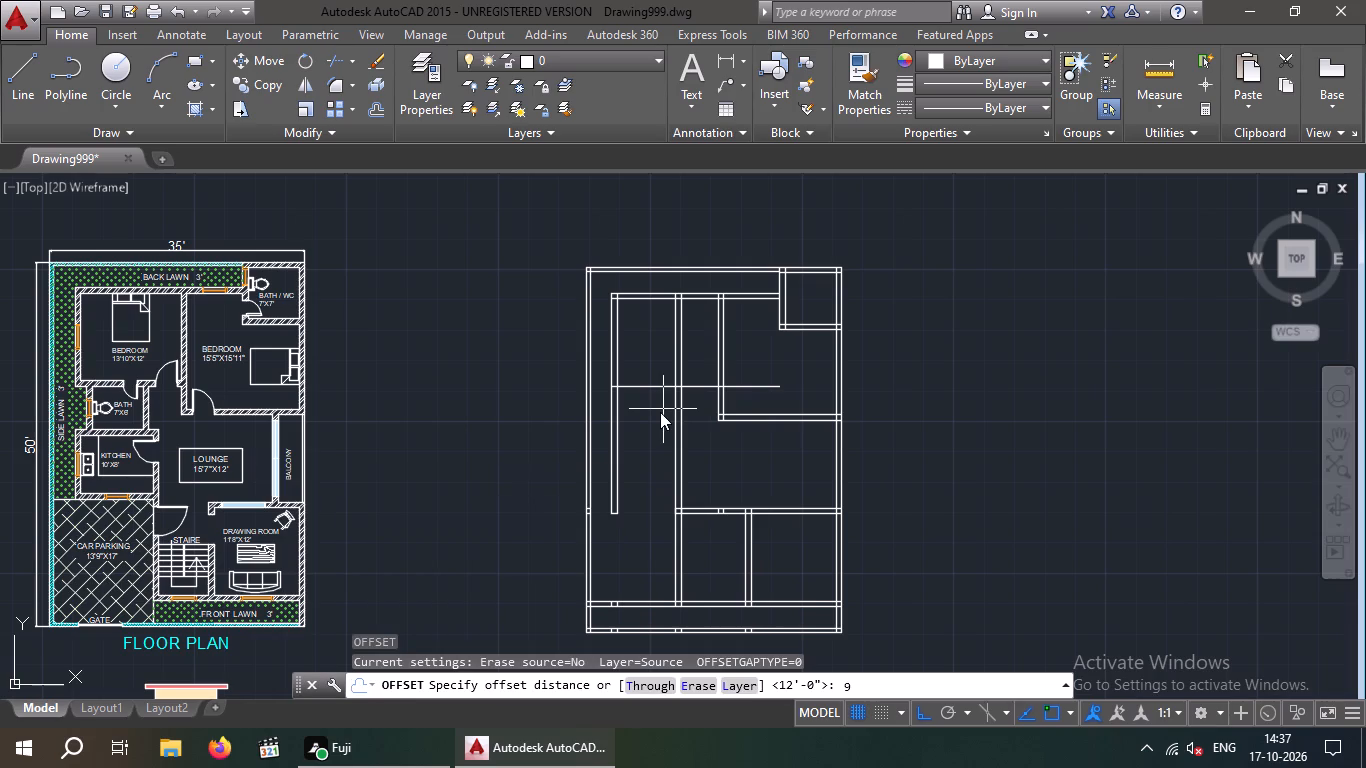
{"action": "key", "text": "shift+quotedbl"}
{"action": "key", "text": "Return"}
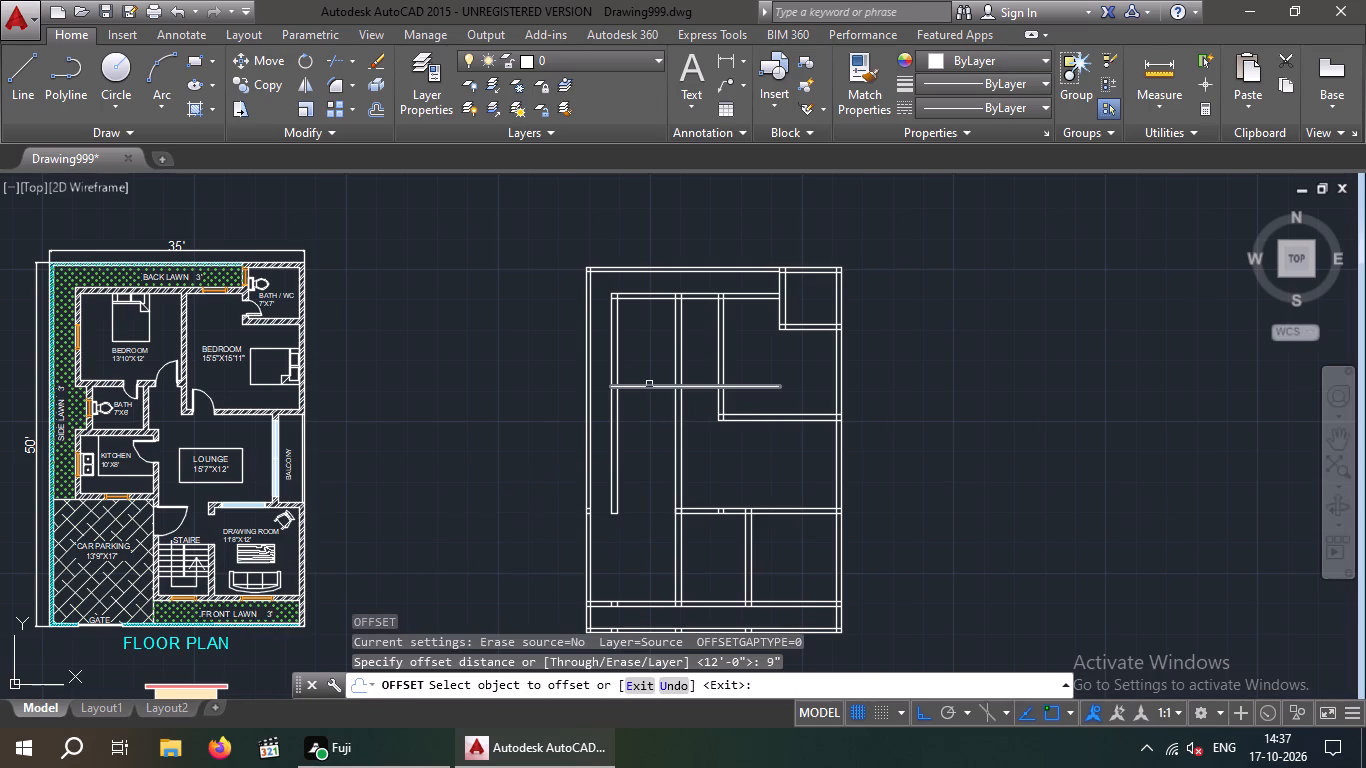
{"action": "left_click_drag", "start_coordinate": [649, 387], "coordinate": [653, 398]}
{"action": "left_click", "coordinate": [666, 437]}
{"action": "key", "text": "Escape"}
{"action": "key", "text": "Escape"}
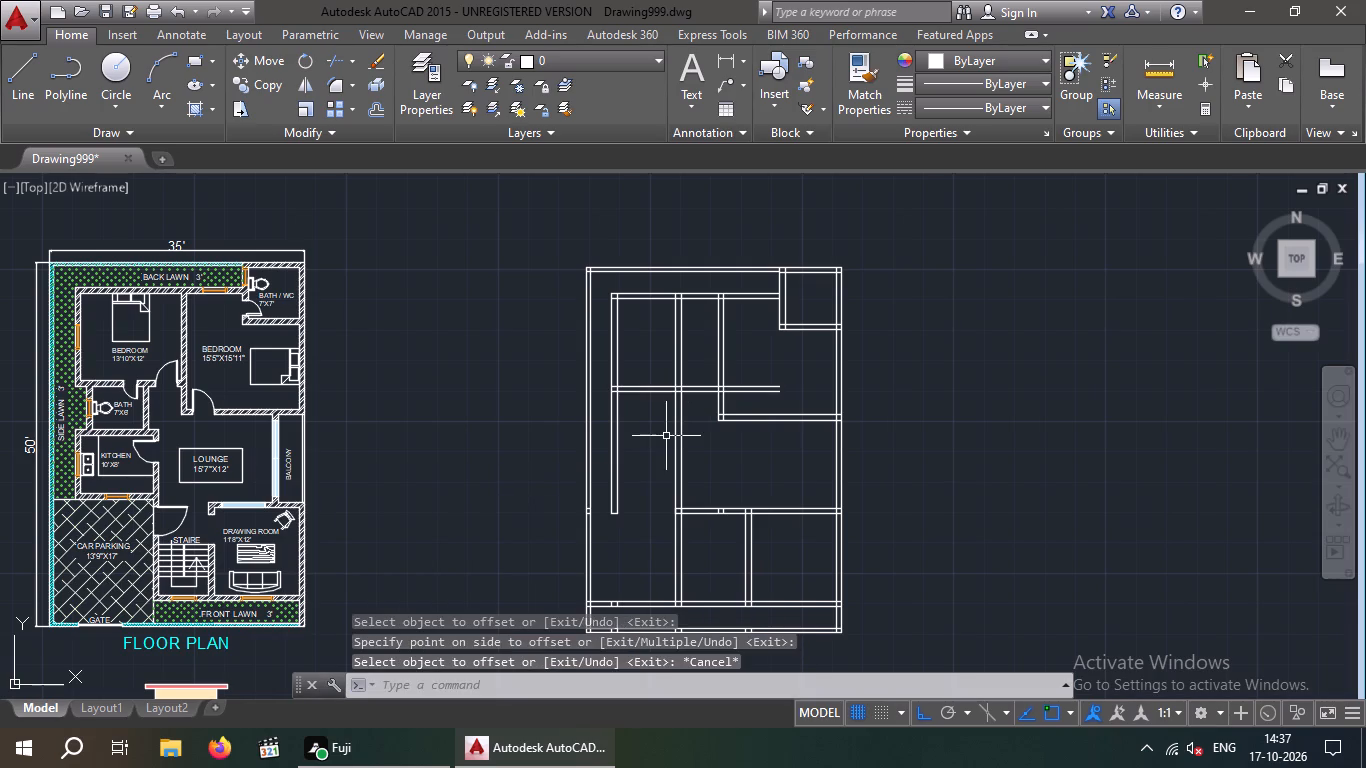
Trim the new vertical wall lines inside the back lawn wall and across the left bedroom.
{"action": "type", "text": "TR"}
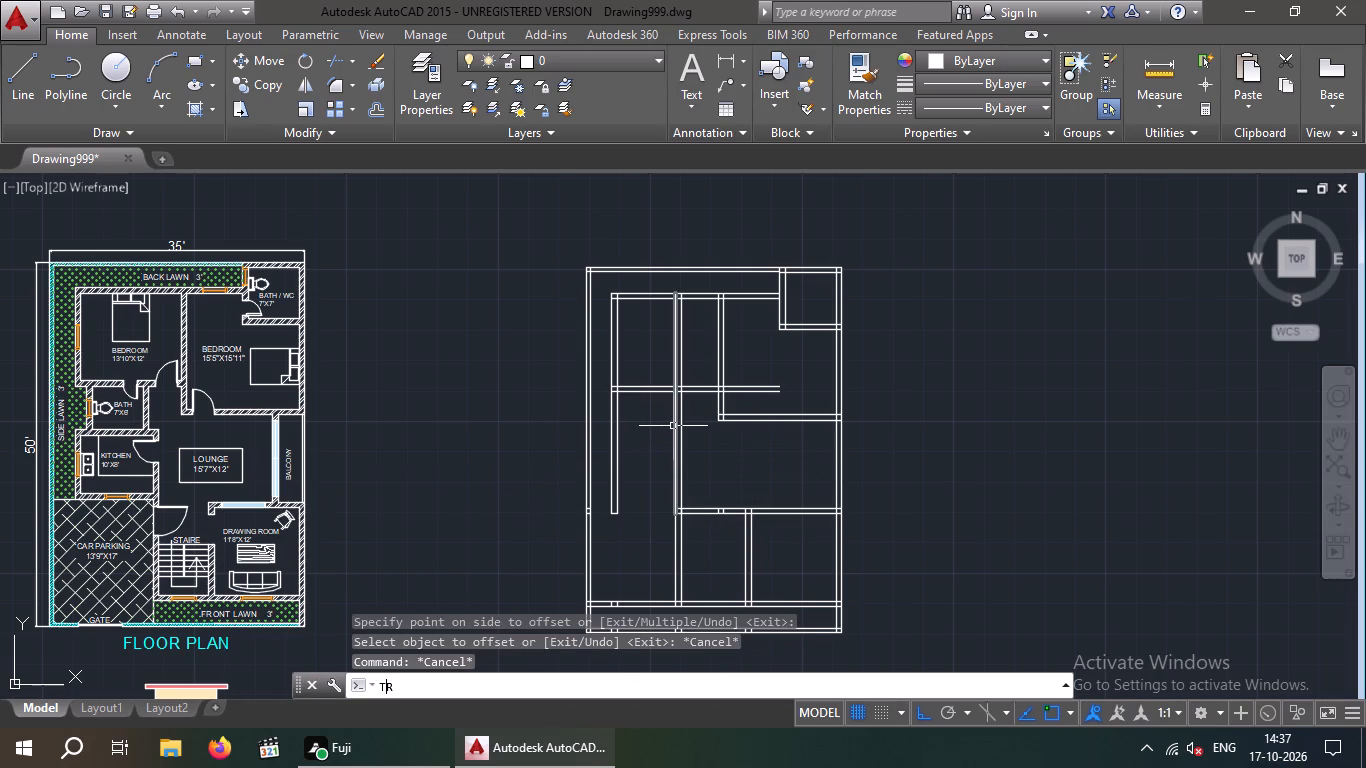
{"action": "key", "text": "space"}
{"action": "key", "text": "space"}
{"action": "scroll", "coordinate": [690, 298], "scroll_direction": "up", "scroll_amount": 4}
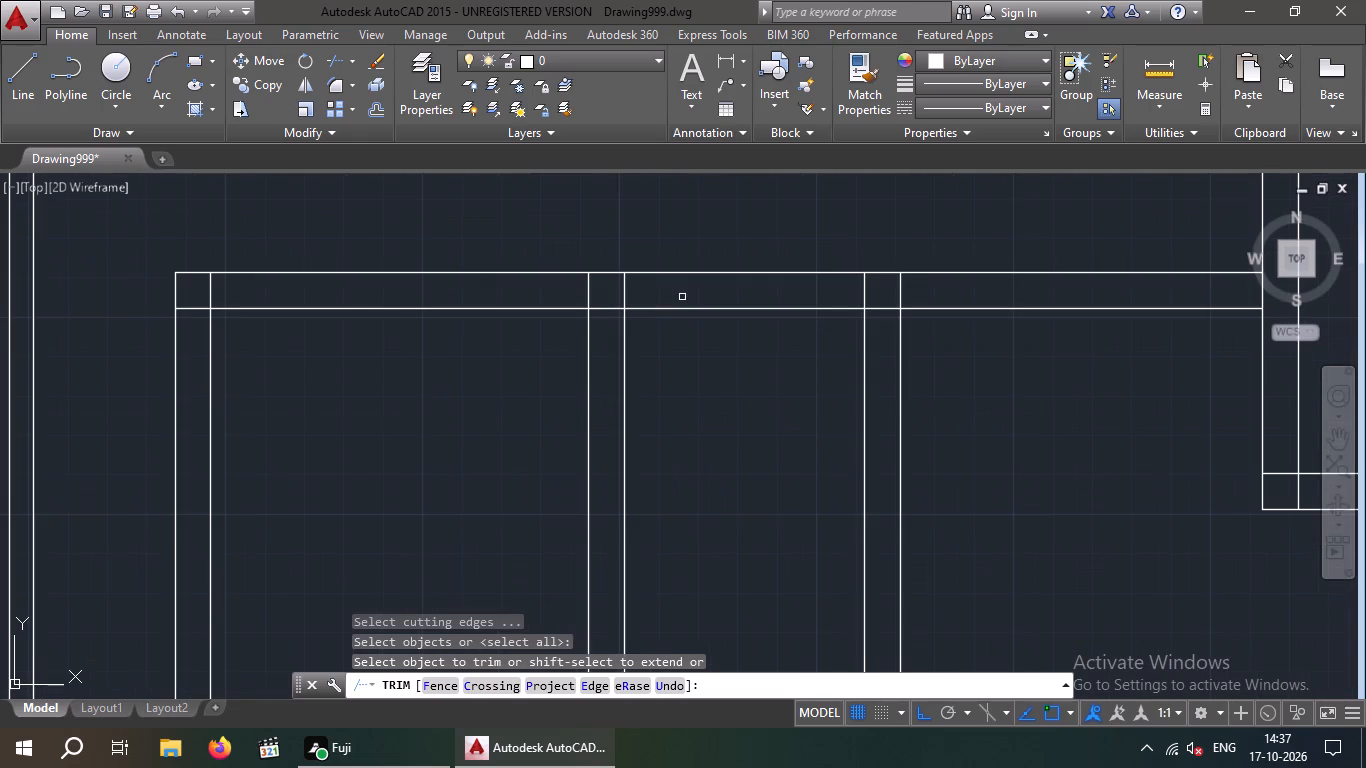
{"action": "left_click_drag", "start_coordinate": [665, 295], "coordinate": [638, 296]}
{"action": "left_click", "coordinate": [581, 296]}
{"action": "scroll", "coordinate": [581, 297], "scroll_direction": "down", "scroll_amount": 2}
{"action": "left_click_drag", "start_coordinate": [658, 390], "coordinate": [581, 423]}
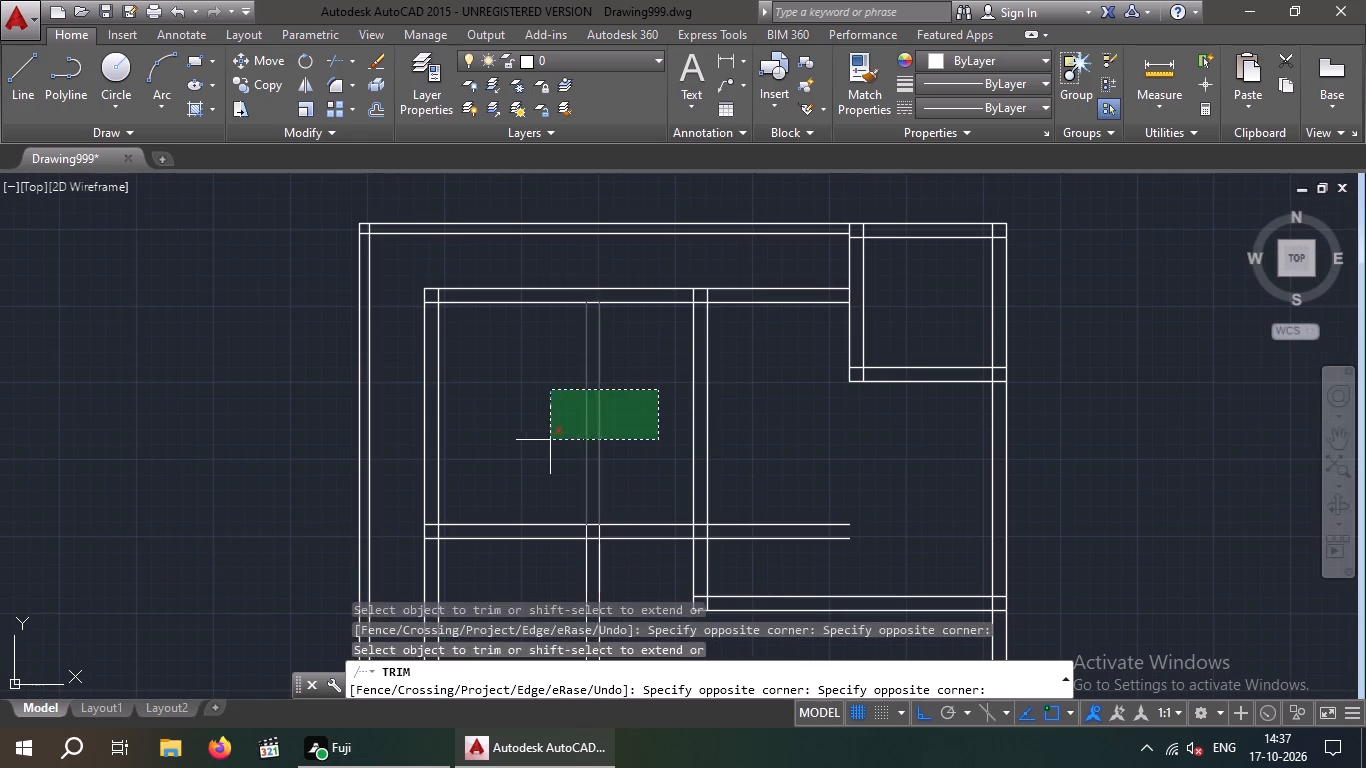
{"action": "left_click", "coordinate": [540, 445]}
Trim the left bedroom's lower wall lines that run into the right bedroom beyond the dividing wall.
{"action": "scroll", "coordinate": [545, 442], "scroll_direction": "down", "scroll_amount": 2}
{"action": "scroll", "coordinate": [641, 480], "scroll_direction": "up", "scroll_amount": 3}
{"action": "left_click_drag", "start_coordinate": [647, 505], "coordinate": [598, 471]}
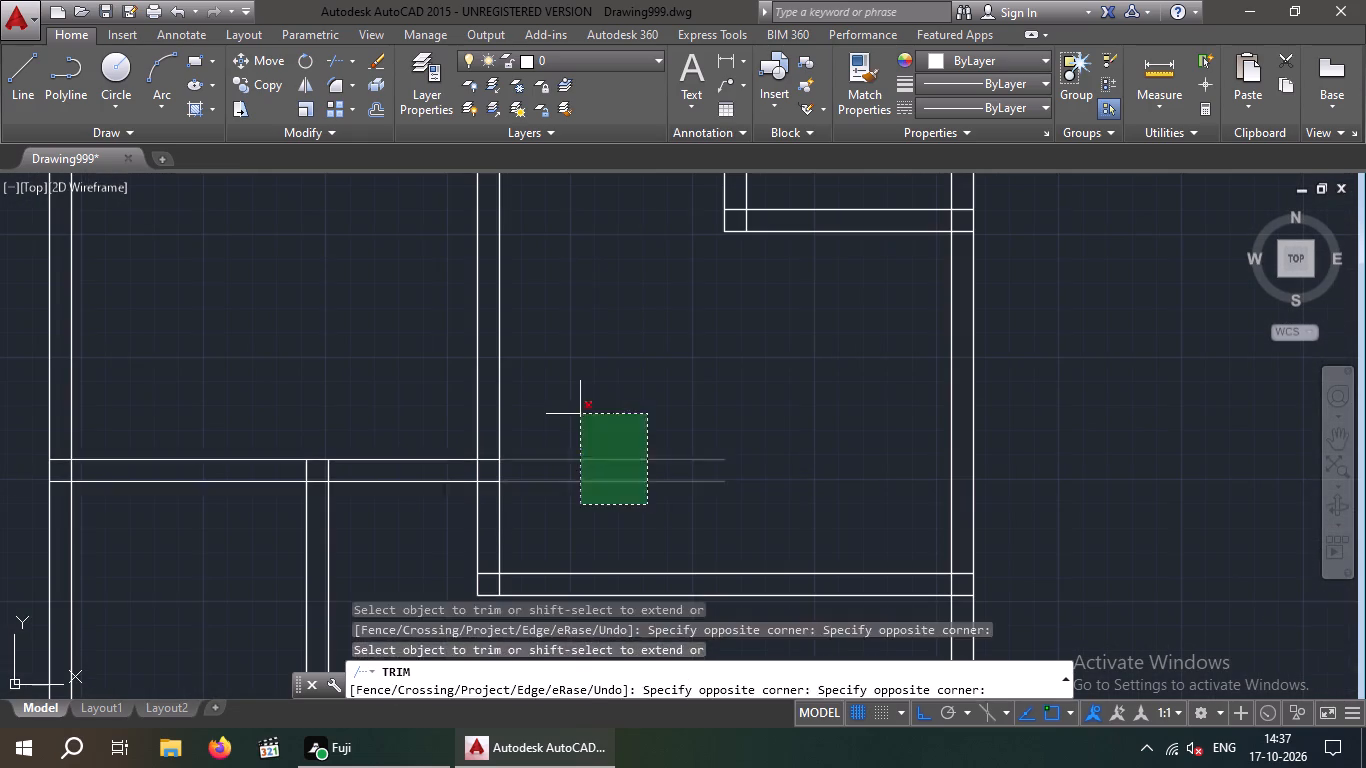
{"action": "left_click", "coordinate": [580, 414]}
{"action": "scroll", "coordinate": [587, 416], "scroll_direction": "down", "scroll_amount": 2}
{"action": "middle_click_drag", "start_coordinate": [542, 503], "coordinate": [628, 504]}
{"action": "scroll", "coordinate": [628, 508], "scroll_direction": "down", "scroll_amount": 1}
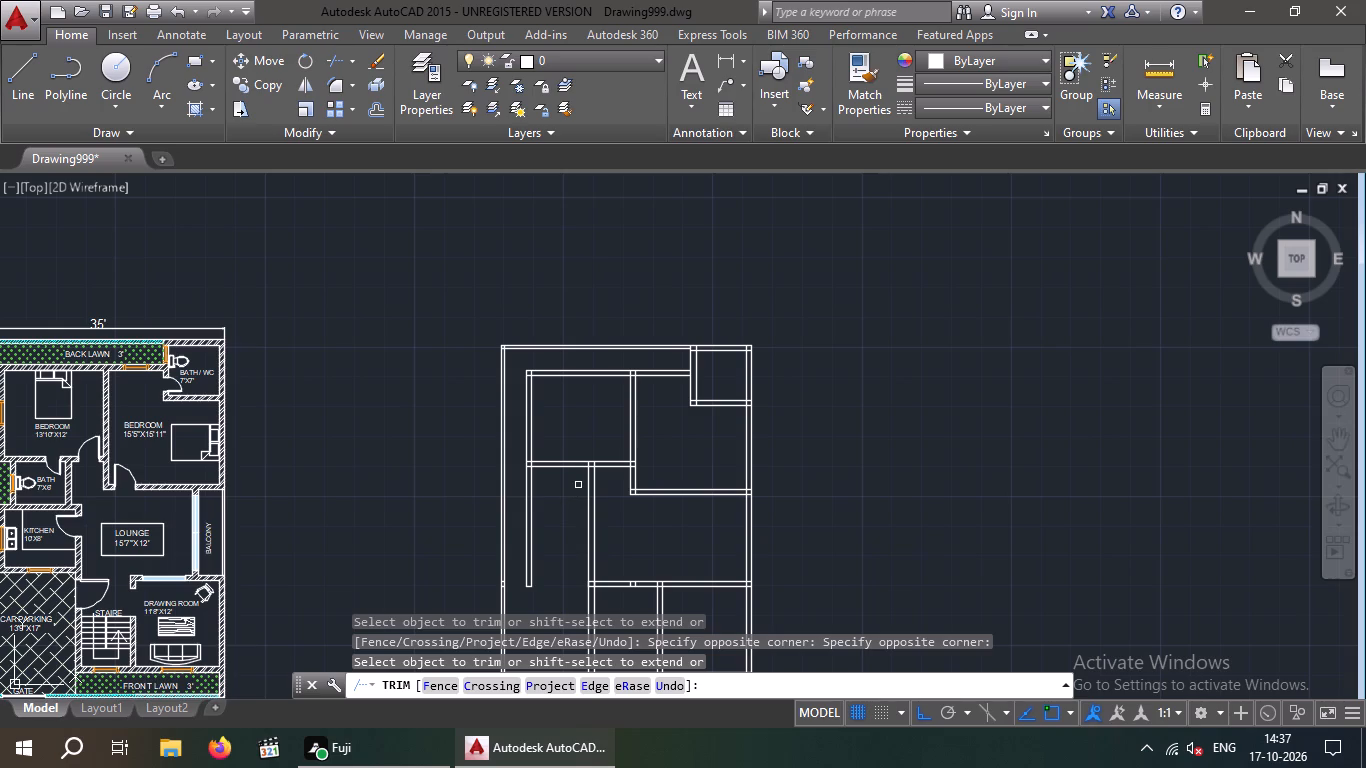
{"action": "key", "text": "Escape"}
{"action": "key", "text": "Escape"}
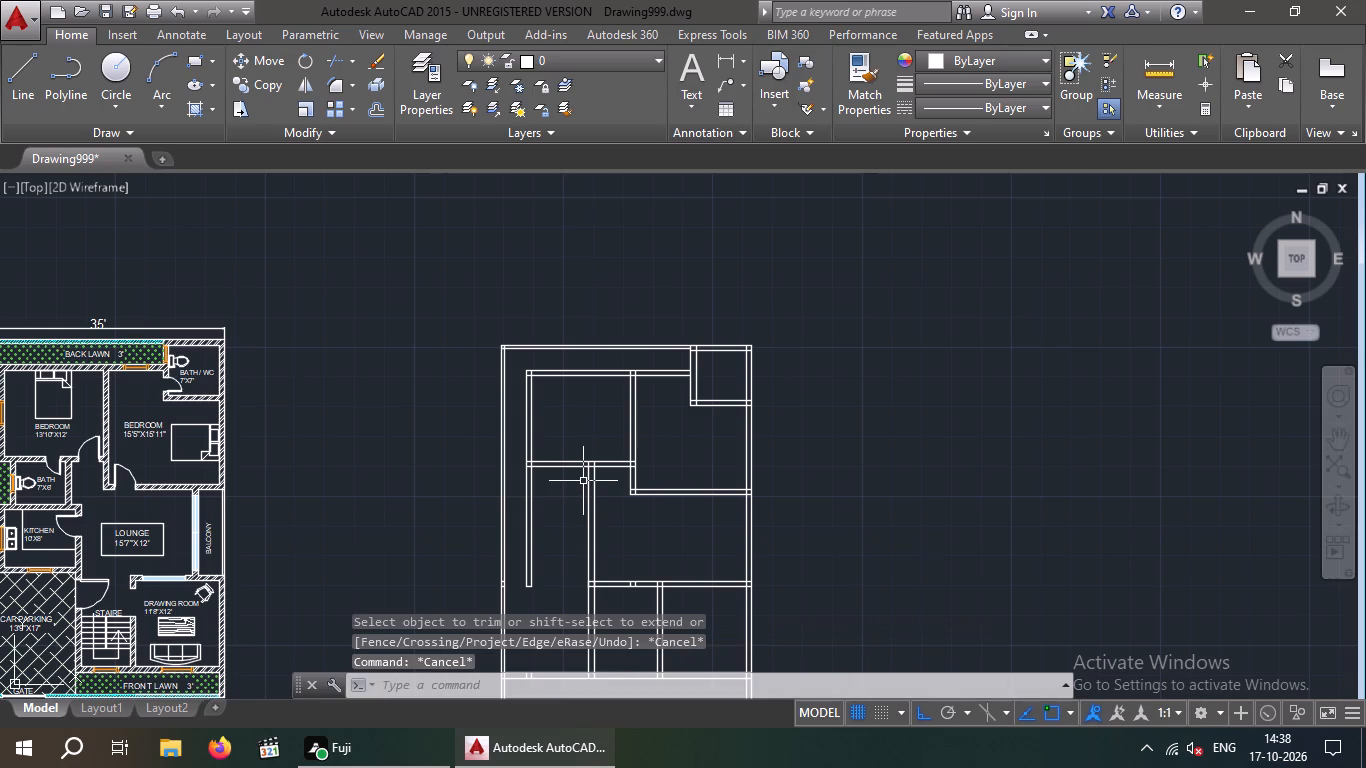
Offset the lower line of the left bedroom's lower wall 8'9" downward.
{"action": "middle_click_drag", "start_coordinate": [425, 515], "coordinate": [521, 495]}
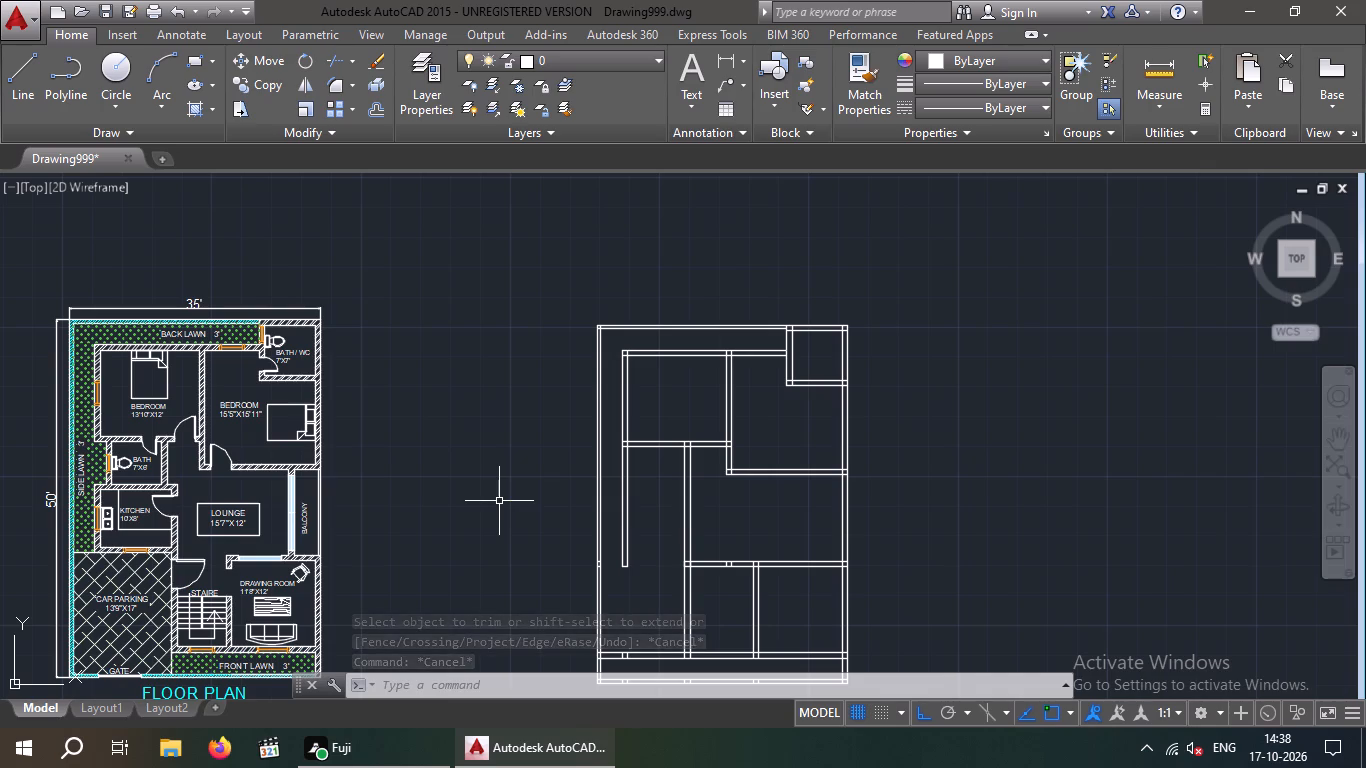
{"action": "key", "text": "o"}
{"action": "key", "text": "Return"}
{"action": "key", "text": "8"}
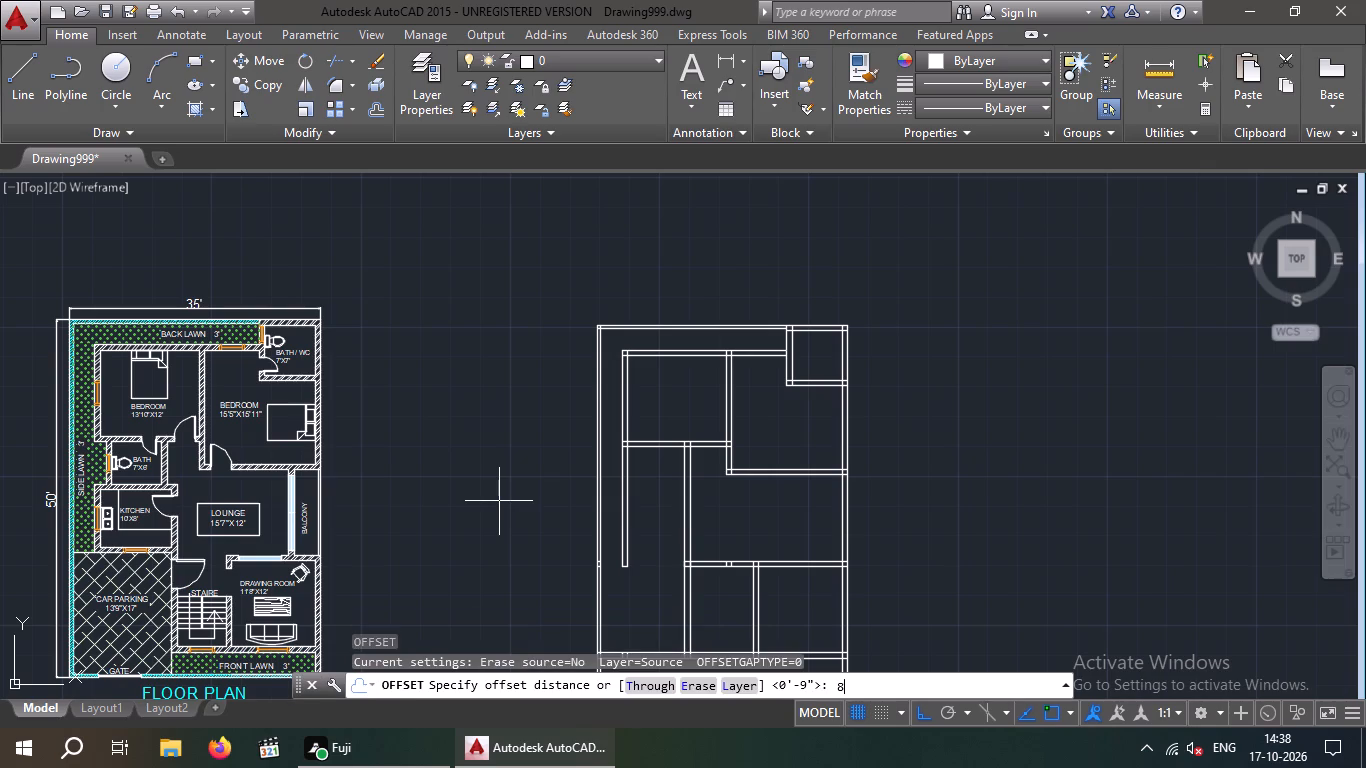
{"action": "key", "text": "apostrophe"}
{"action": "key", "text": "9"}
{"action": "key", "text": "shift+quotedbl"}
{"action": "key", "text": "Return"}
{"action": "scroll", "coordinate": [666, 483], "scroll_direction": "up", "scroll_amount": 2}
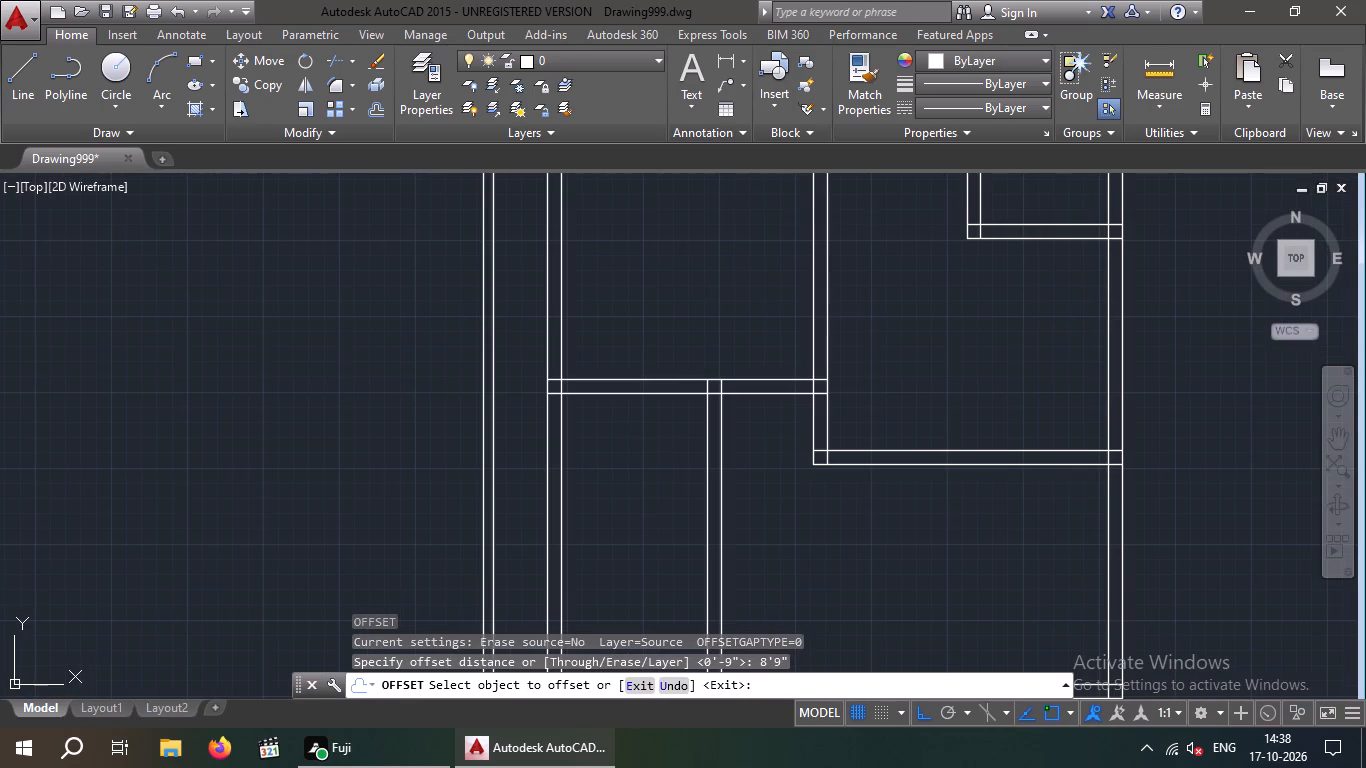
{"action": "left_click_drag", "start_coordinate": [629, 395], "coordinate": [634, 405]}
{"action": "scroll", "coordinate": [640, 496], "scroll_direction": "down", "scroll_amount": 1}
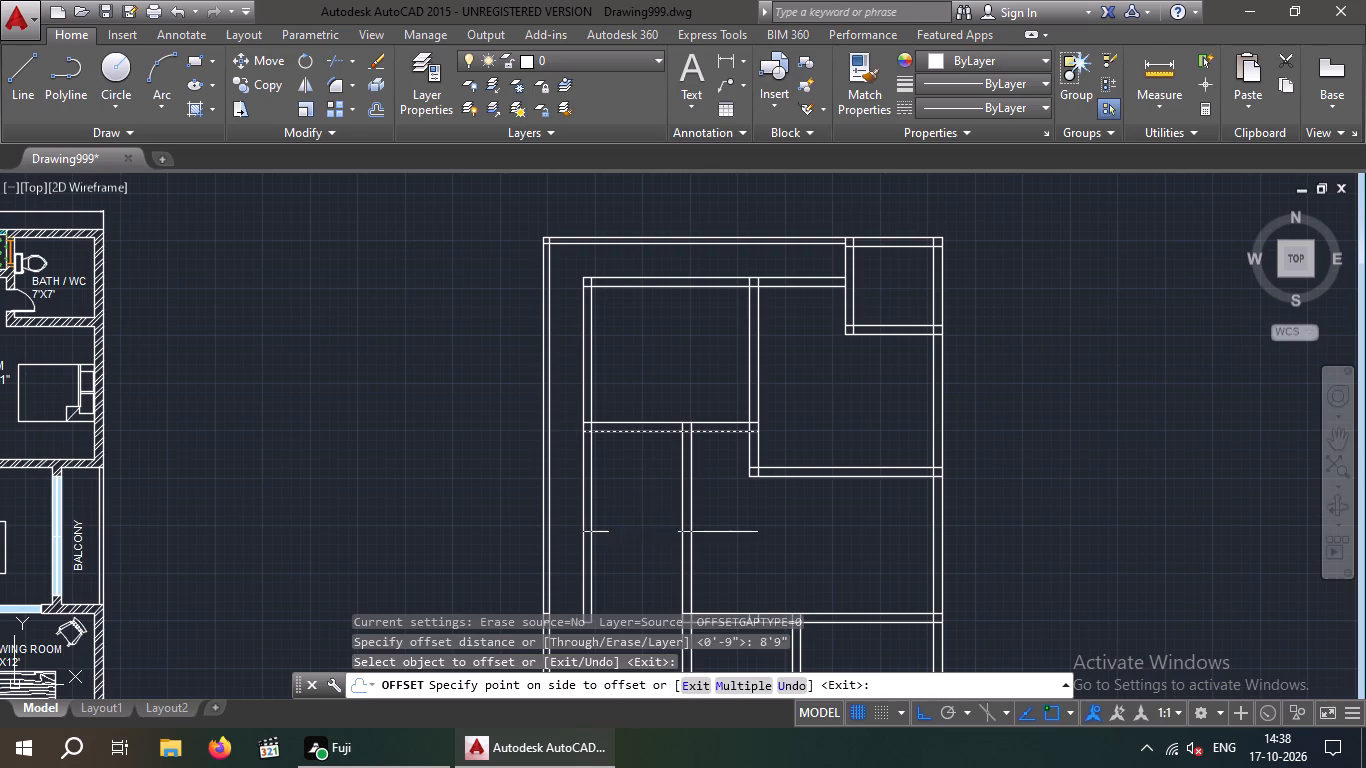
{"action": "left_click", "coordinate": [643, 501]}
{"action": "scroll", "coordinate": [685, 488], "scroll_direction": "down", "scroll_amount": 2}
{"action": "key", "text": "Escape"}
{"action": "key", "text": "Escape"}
Examine the bath and kitchen layout in the original floor plan against the new plan.
{"action": "key", "text": "o"}
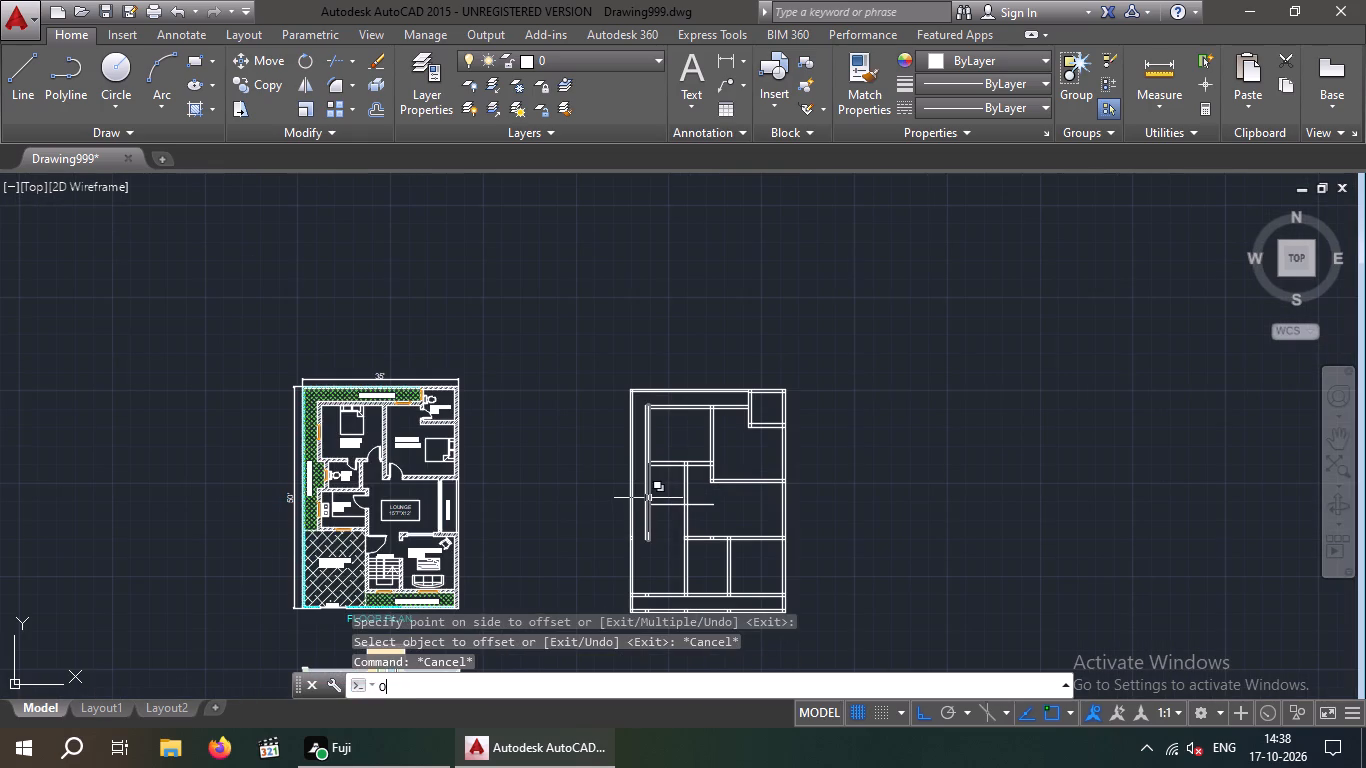
{"action": "key", "text": "Return"}
{"action": "scroll", "coordinate": [335, 530], "scroll_direction": "up", "scroll_amount": 3}
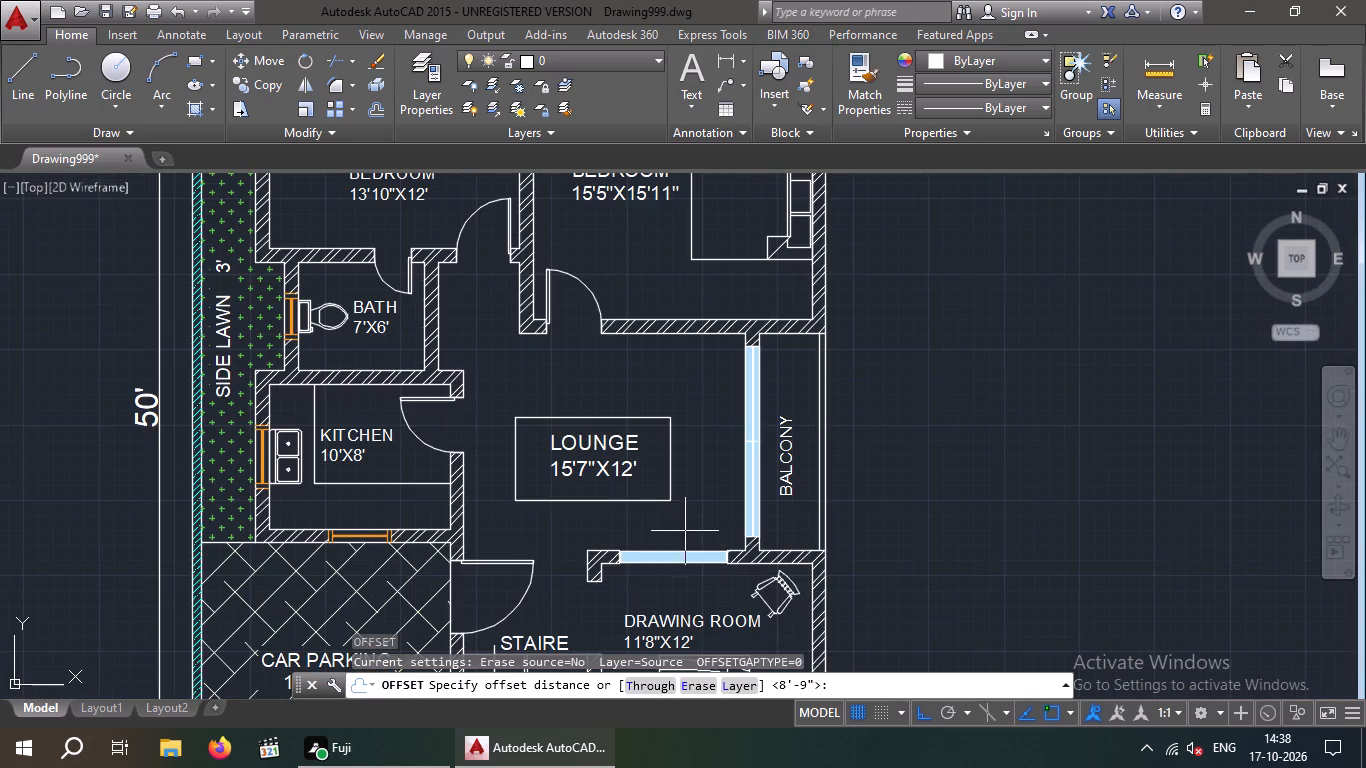
{"action": "middle_click_drag", "start_coordinate": [685, 529], "coordinate": [222, 507]}
{"action": "scroll", "coordinate": [337, 515], "scroll_direction": "down", "scroll_amount": 1}
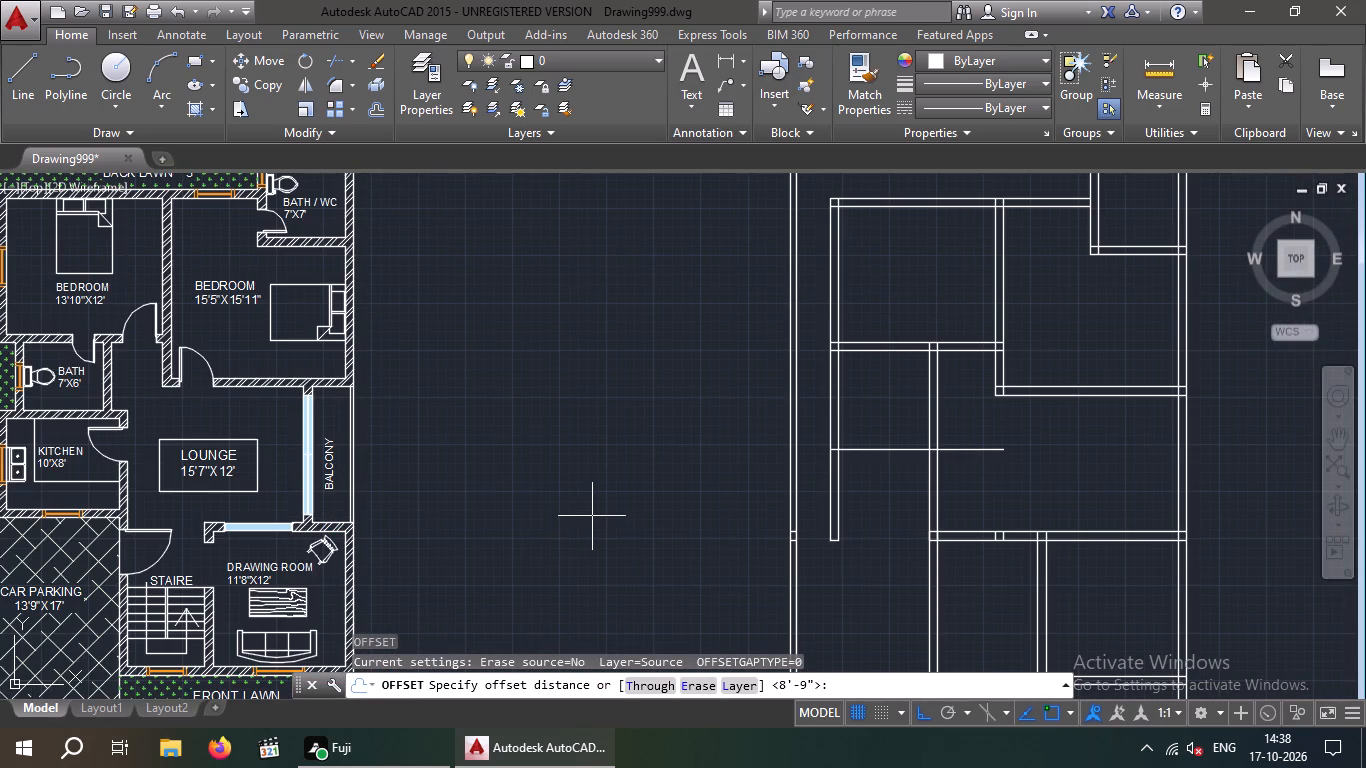
{"action": "key", "text": "Escape"}
{"action": "key", "text": "Escape"}
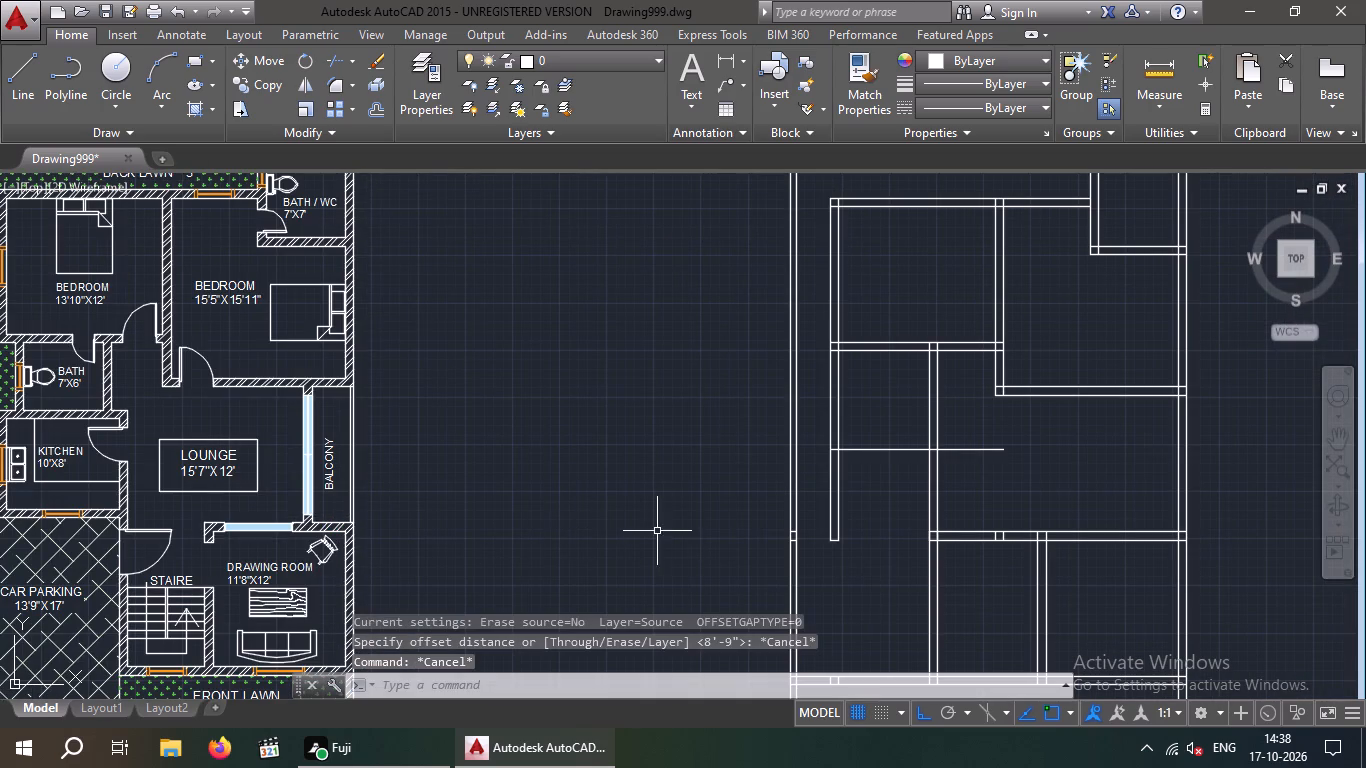
{"action": "middle_click_drag", "start_coordinate": [656, 531], "coordinate": [643, 504]}
{"action": "scroll", "coordinate": [648, 492], "scroll_direction": "down", "scroll_amount": 1}
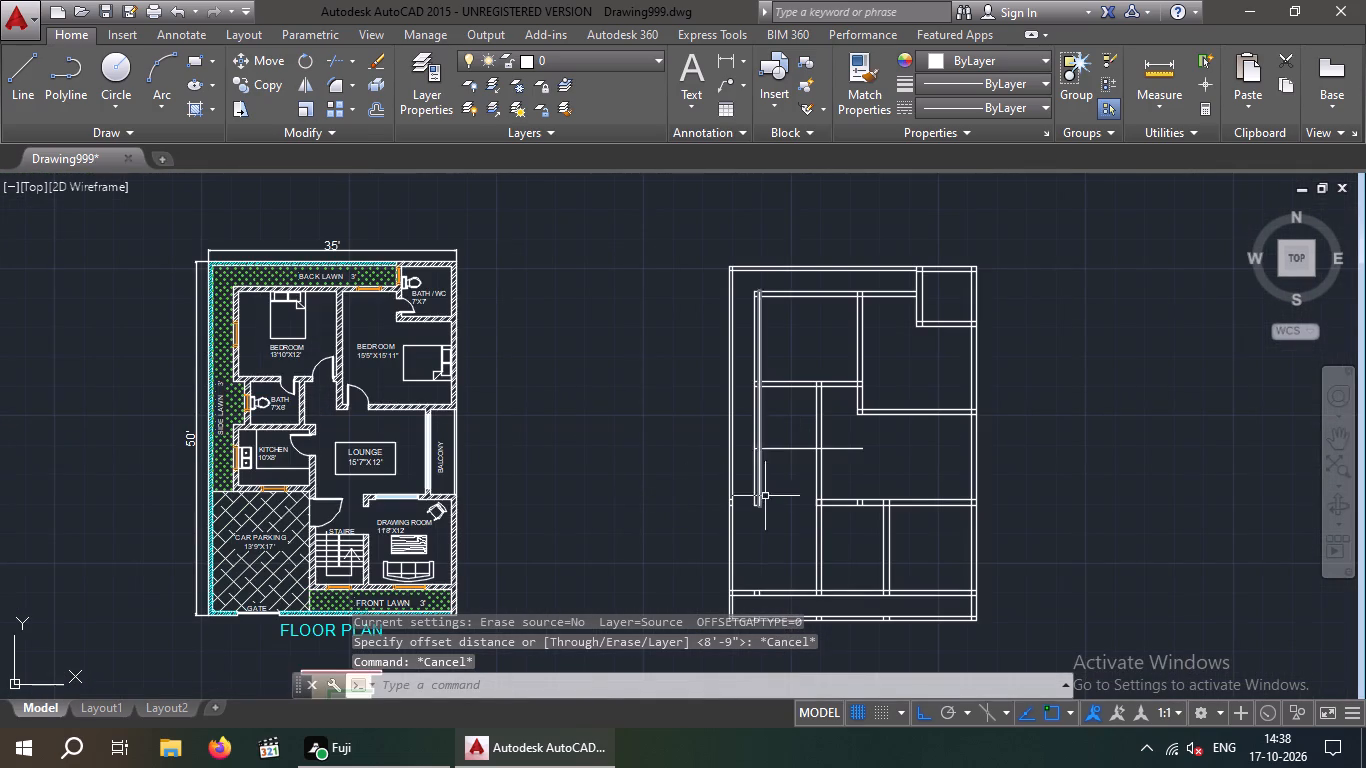
{"action": "scroll", "coordinate": [284, 481], "scroll_direction": "up", "scroll_amount": 1}
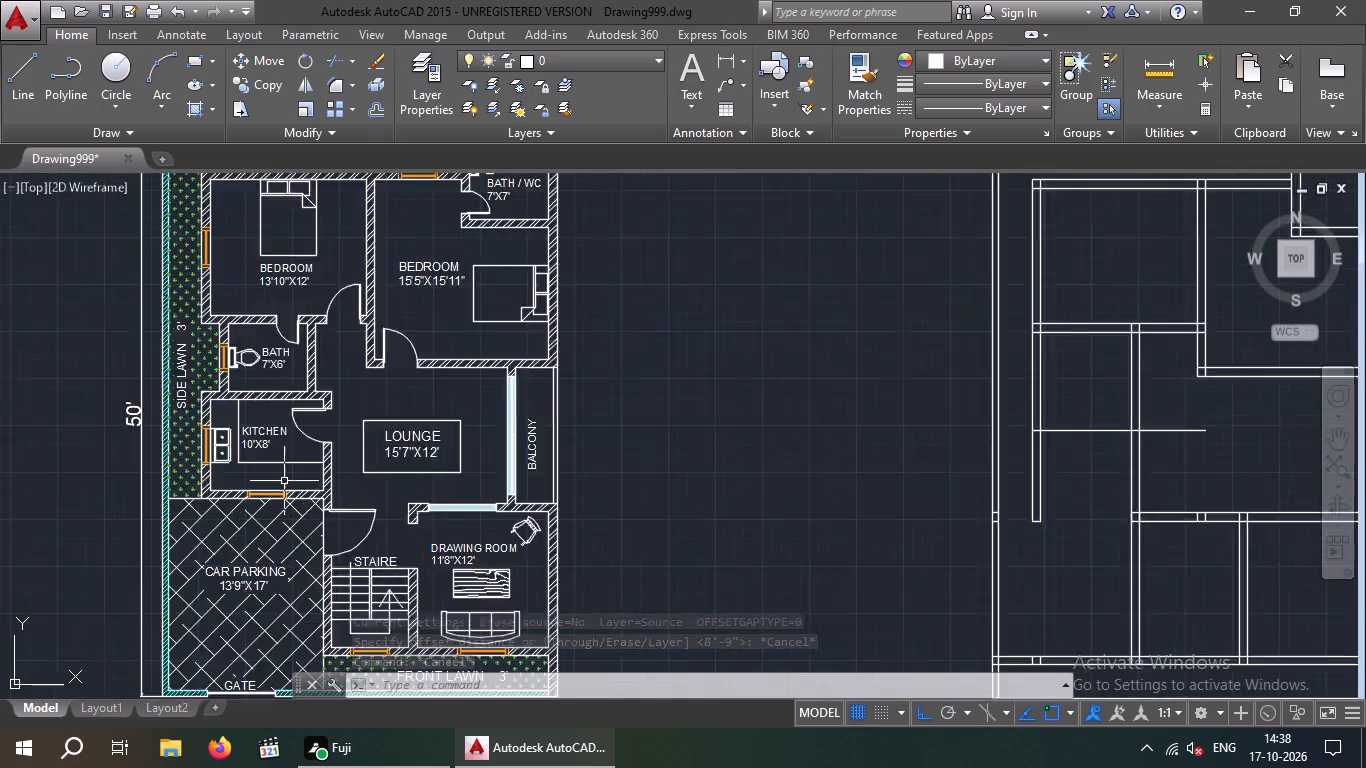
{"action": "scroll", "coordinate": [284, 481], "scroll_direction": "up", "scroll_amount": 1}
{"action": "scroll", "coordinate": [302, 479], "scroll_direction": "down", "scroll_amount": 2}
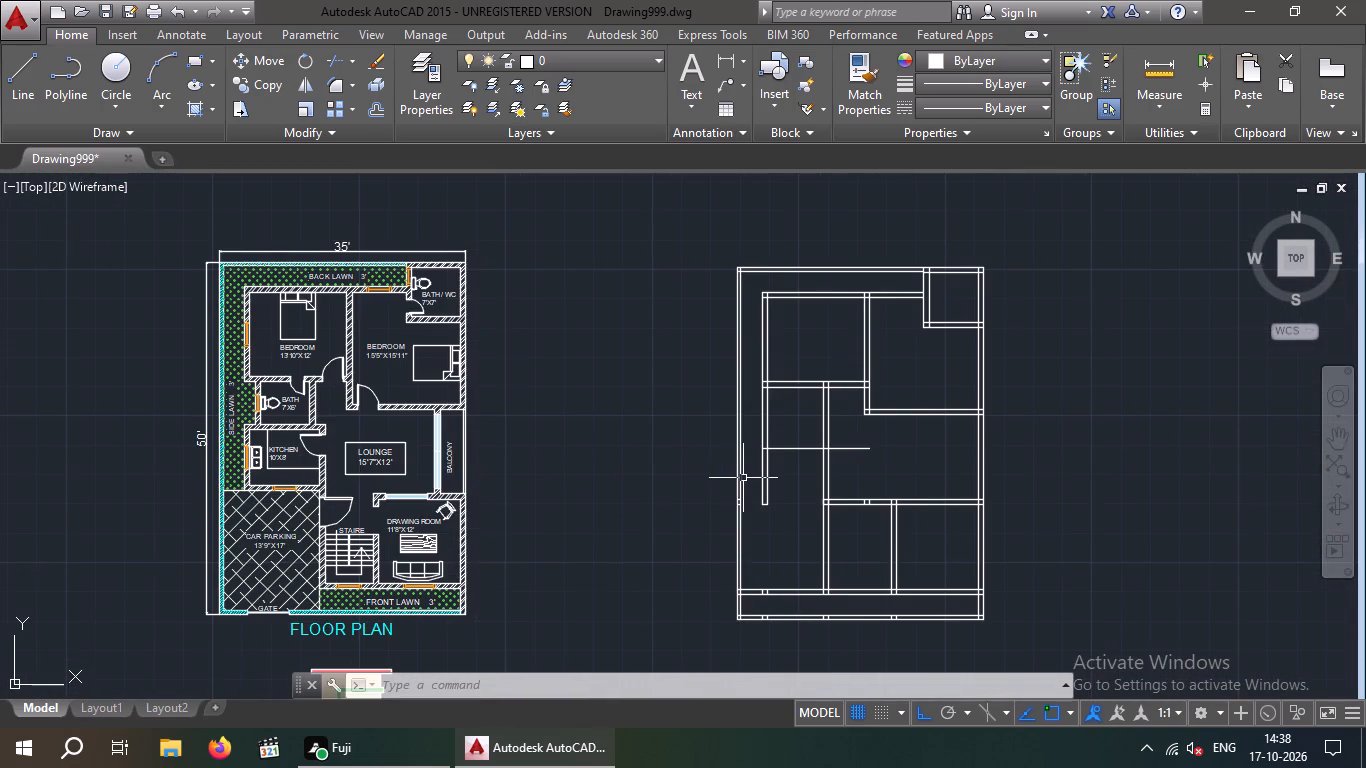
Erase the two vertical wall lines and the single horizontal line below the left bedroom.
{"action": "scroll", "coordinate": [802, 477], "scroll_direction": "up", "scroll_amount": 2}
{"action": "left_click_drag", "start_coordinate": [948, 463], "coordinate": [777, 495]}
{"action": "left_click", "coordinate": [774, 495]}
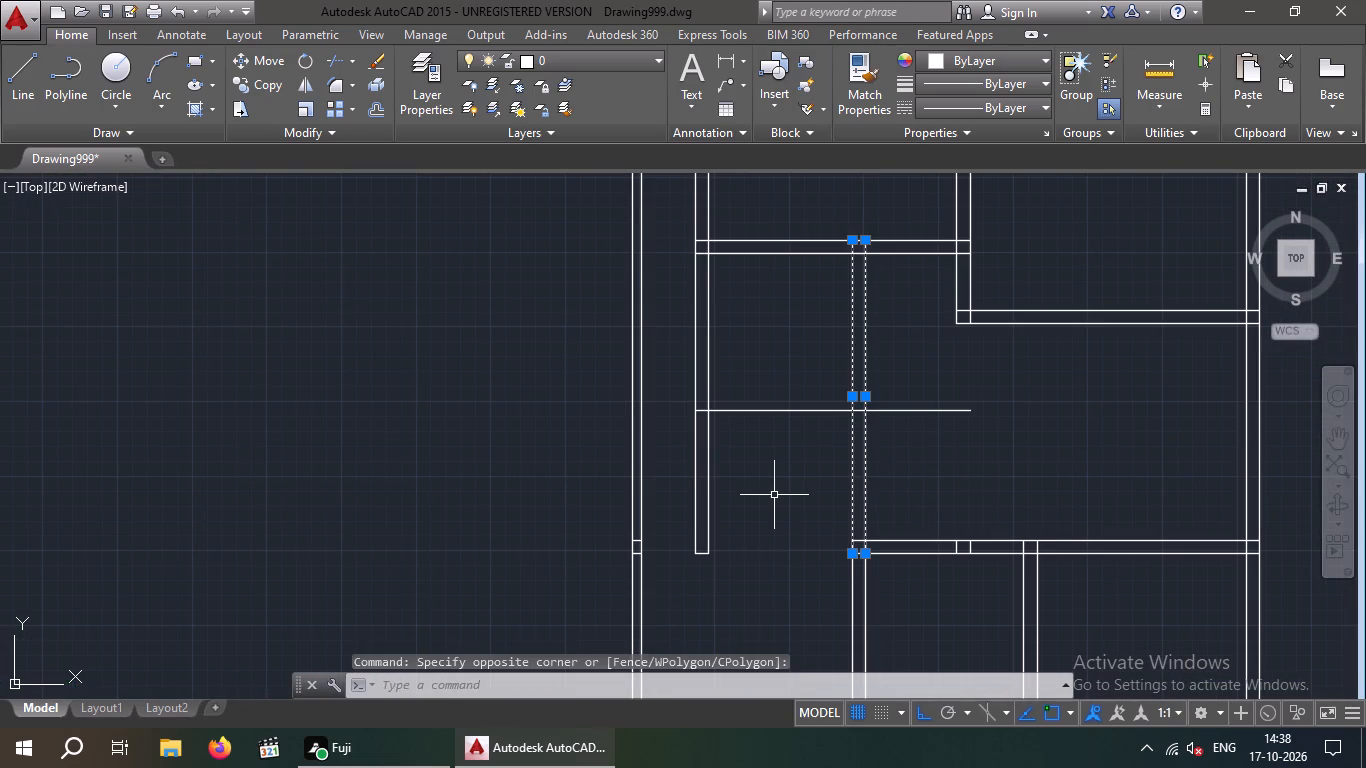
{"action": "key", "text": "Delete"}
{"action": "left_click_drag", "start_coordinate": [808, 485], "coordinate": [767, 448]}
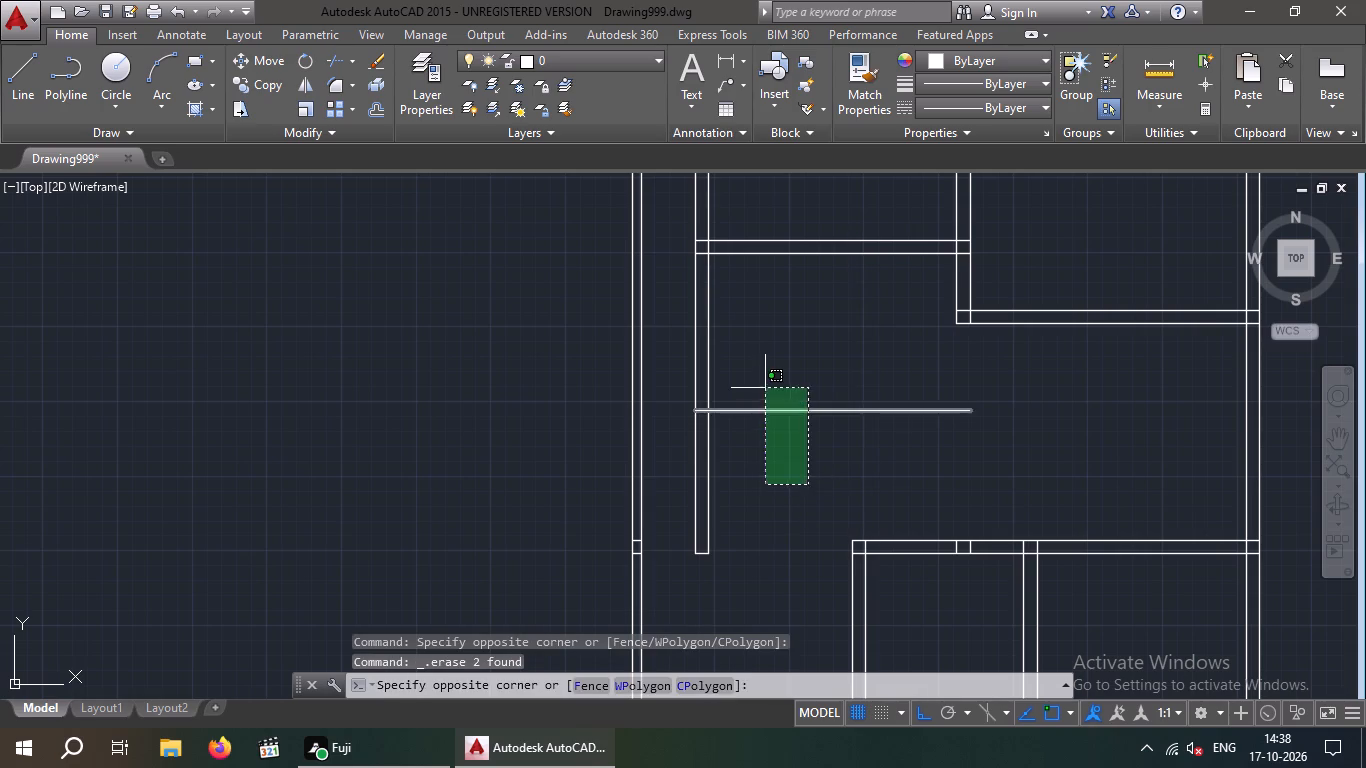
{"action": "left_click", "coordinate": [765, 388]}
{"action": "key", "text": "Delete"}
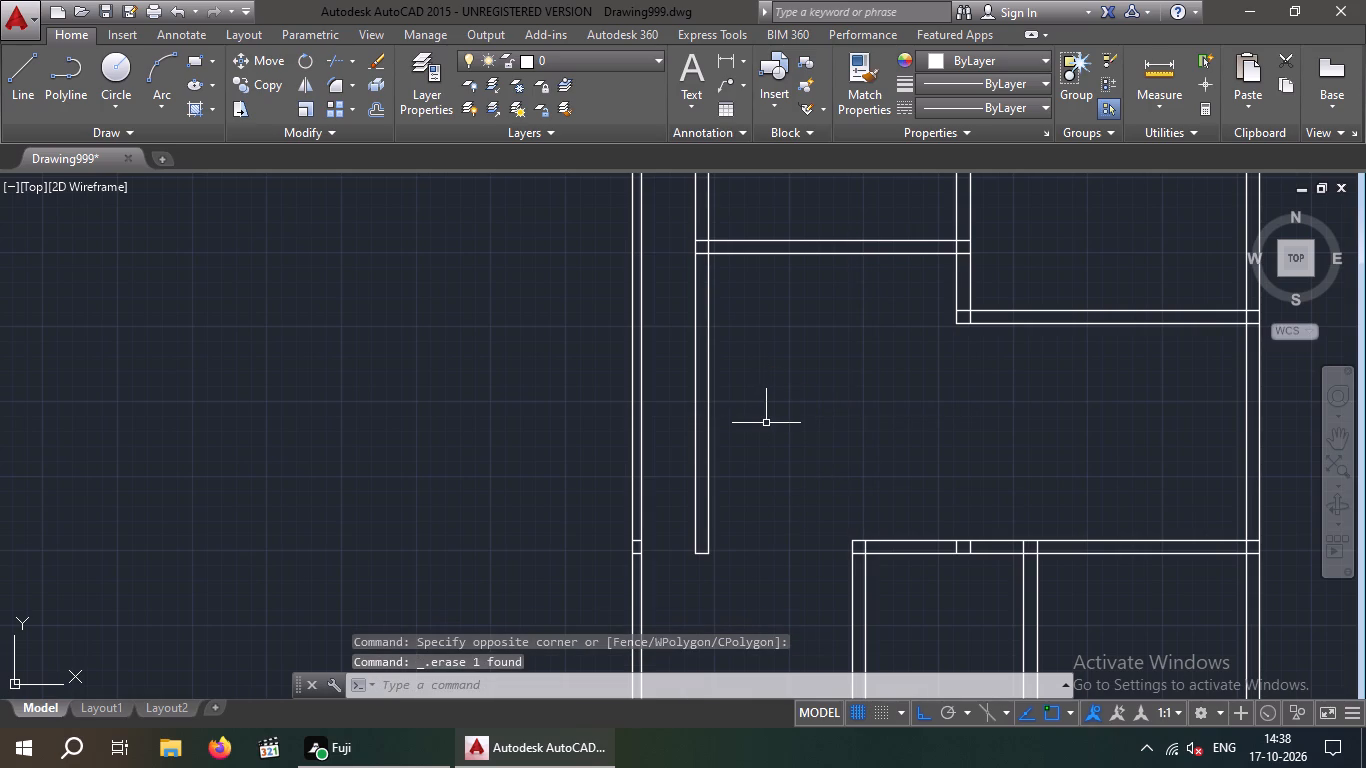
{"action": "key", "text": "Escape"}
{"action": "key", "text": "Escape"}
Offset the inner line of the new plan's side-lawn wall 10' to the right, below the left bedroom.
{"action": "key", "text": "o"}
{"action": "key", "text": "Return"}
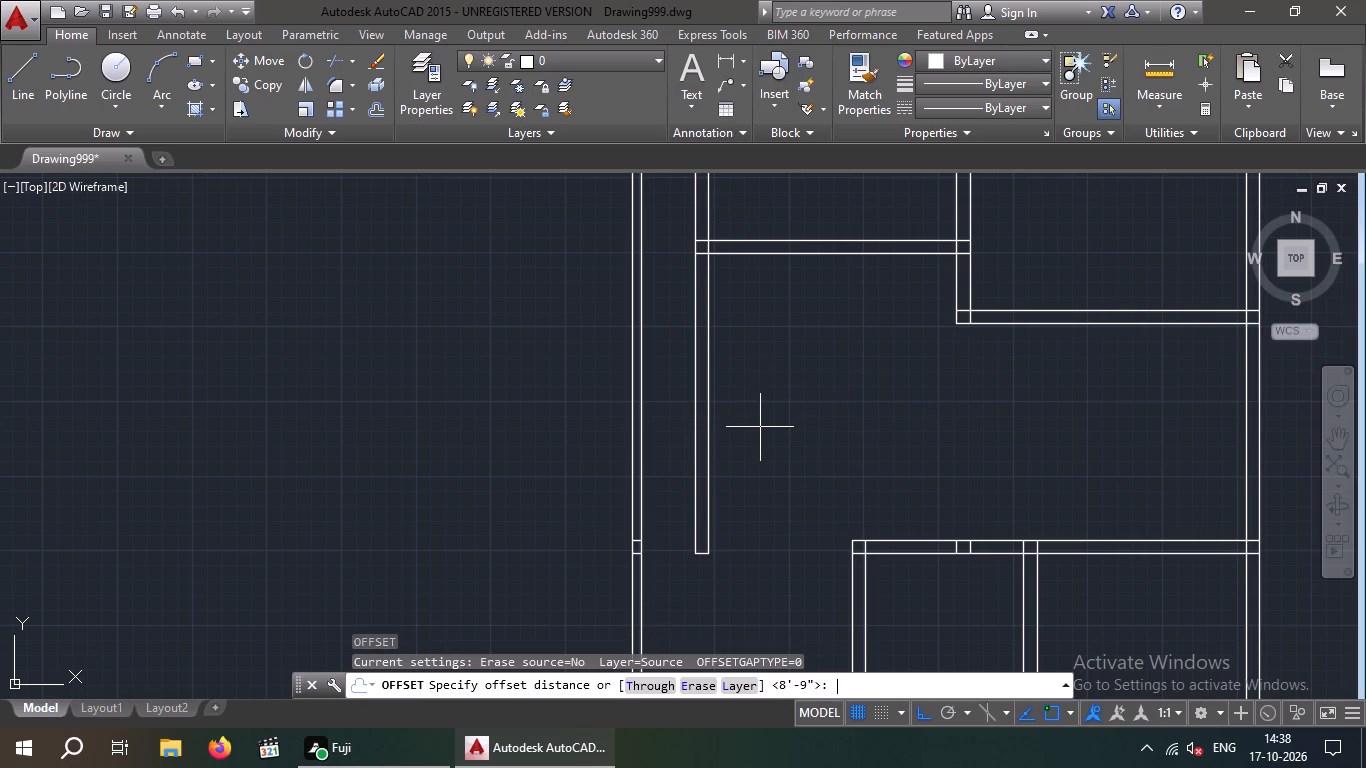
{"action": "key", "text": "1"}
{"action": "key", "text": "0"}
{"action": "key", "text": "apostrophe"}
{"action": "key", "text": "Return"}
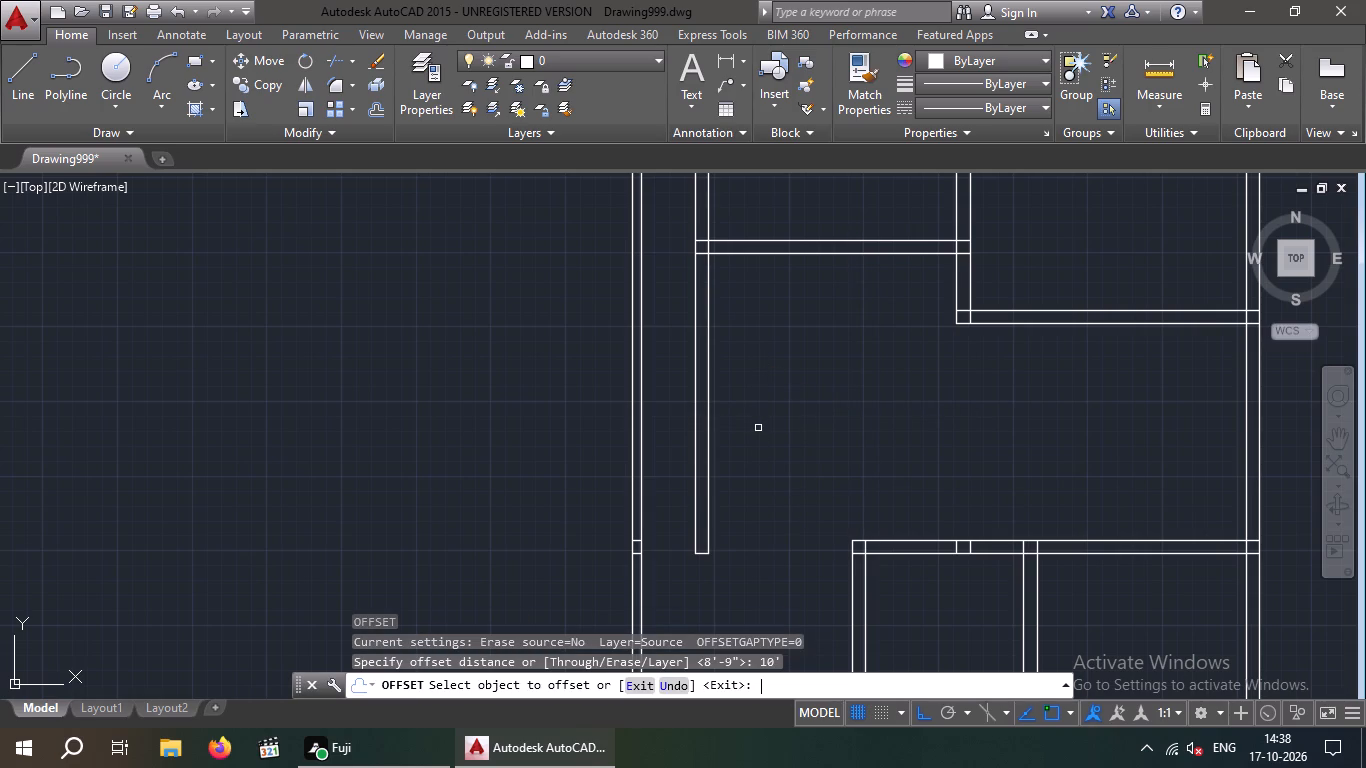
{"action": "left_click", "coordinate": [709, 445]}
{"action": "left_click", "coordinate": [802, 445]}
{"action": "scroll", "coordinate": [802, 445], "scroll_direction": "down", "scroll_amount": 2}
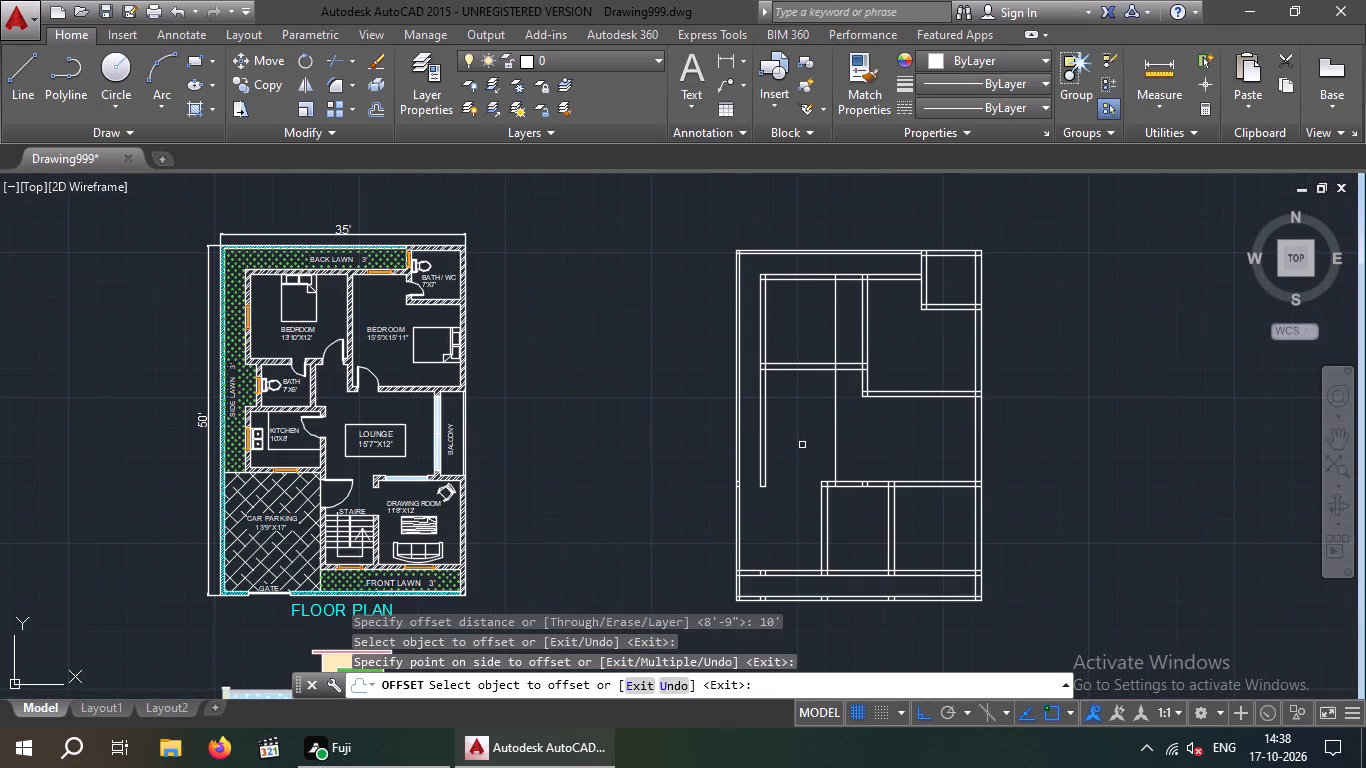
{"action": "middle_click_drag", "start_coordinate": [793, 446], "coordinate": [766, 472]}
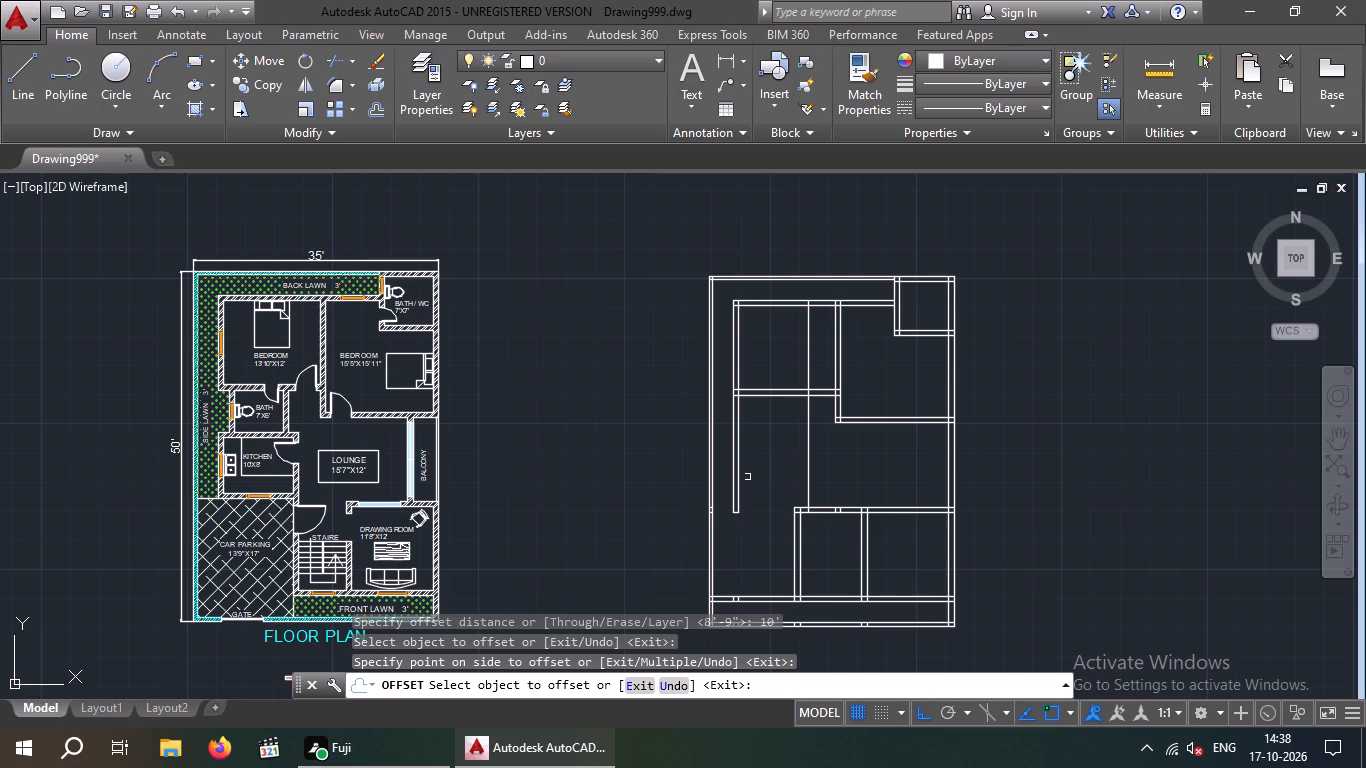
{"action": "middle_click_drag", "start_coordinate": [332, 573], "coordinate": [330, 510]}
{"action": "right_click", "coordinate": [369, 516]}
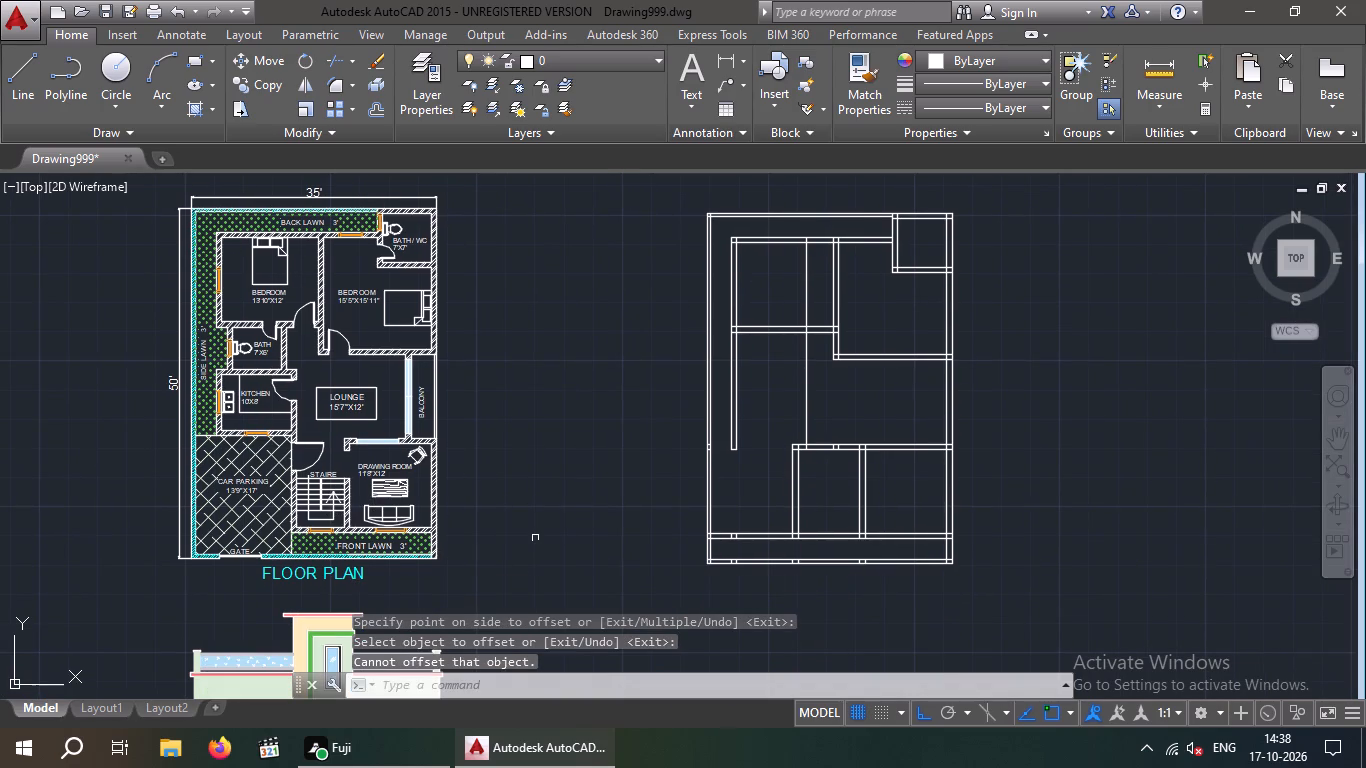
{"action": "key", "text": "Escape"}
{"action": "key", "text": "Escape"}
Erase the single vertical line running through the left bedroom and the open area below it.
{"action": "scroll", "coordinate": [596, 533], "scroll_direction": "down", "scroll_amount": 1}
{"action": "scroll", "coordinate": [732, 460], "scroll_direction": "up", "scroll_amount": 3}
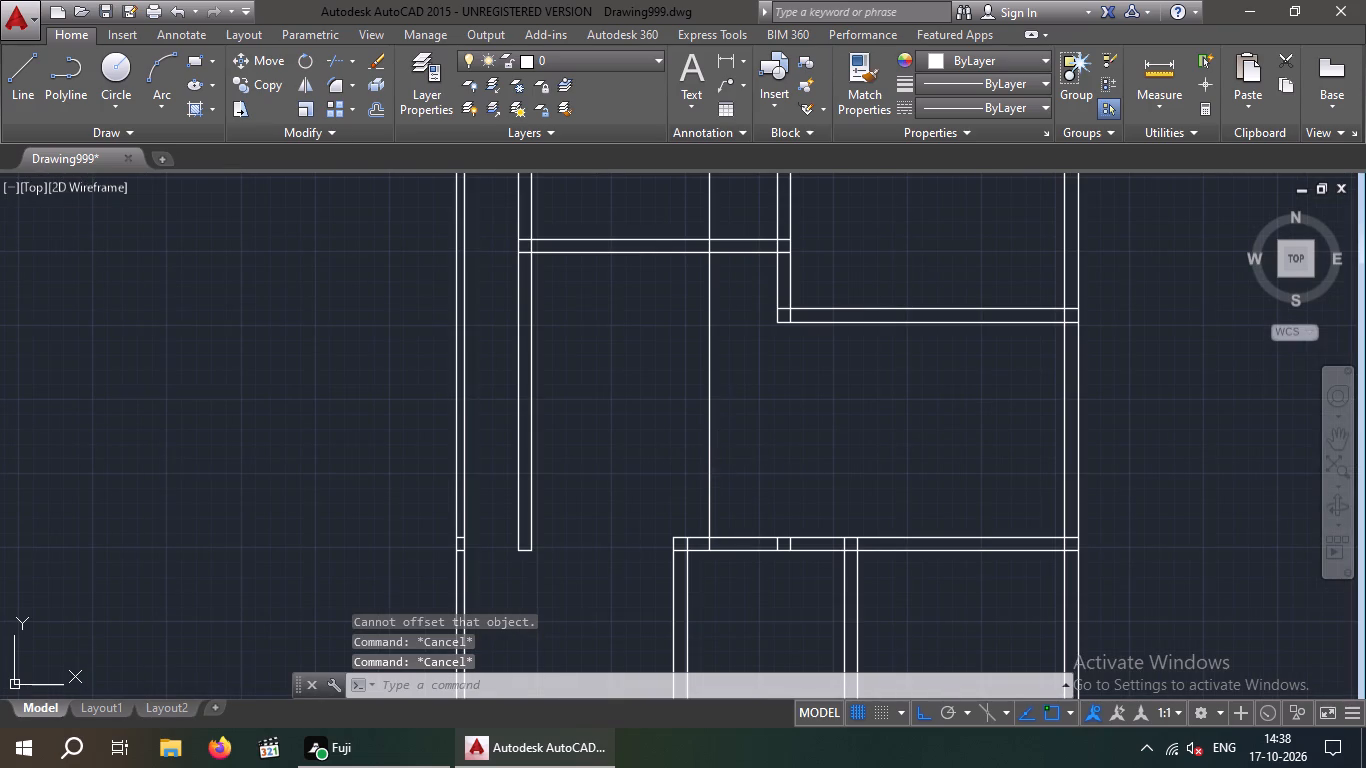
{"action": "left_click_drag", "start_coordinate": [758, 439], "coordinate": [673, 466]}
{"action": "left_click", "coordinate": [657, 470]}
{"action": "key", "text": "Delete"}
Erase the four vertical lines of the two walls enclosing the stair space in the new plan.
{"action": "scroll", "coordinate": [671, 469], "scroll_direction": "down", "scroll_amount": 2}
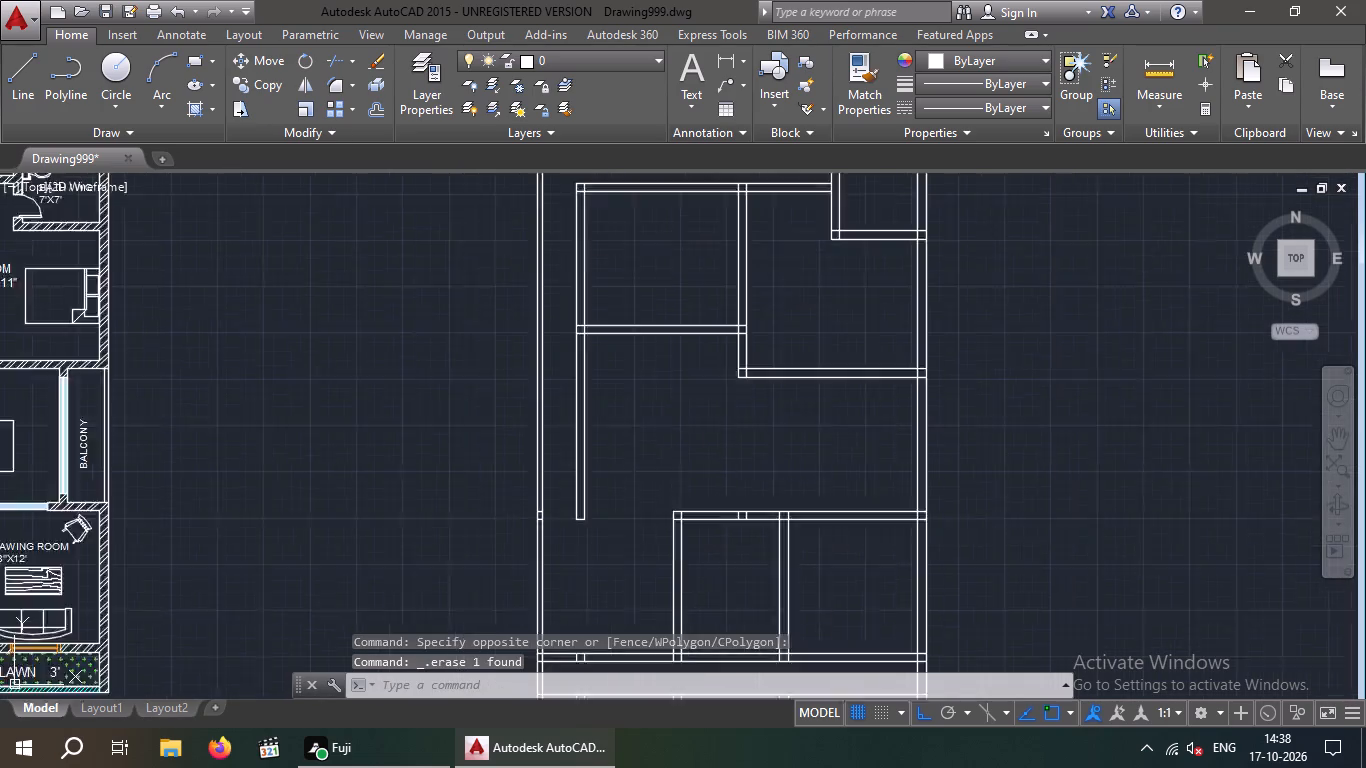
{"action": "scroll", "coordinate": [671, 469], "scroll_direction": "down", "scroll_amount": 1}
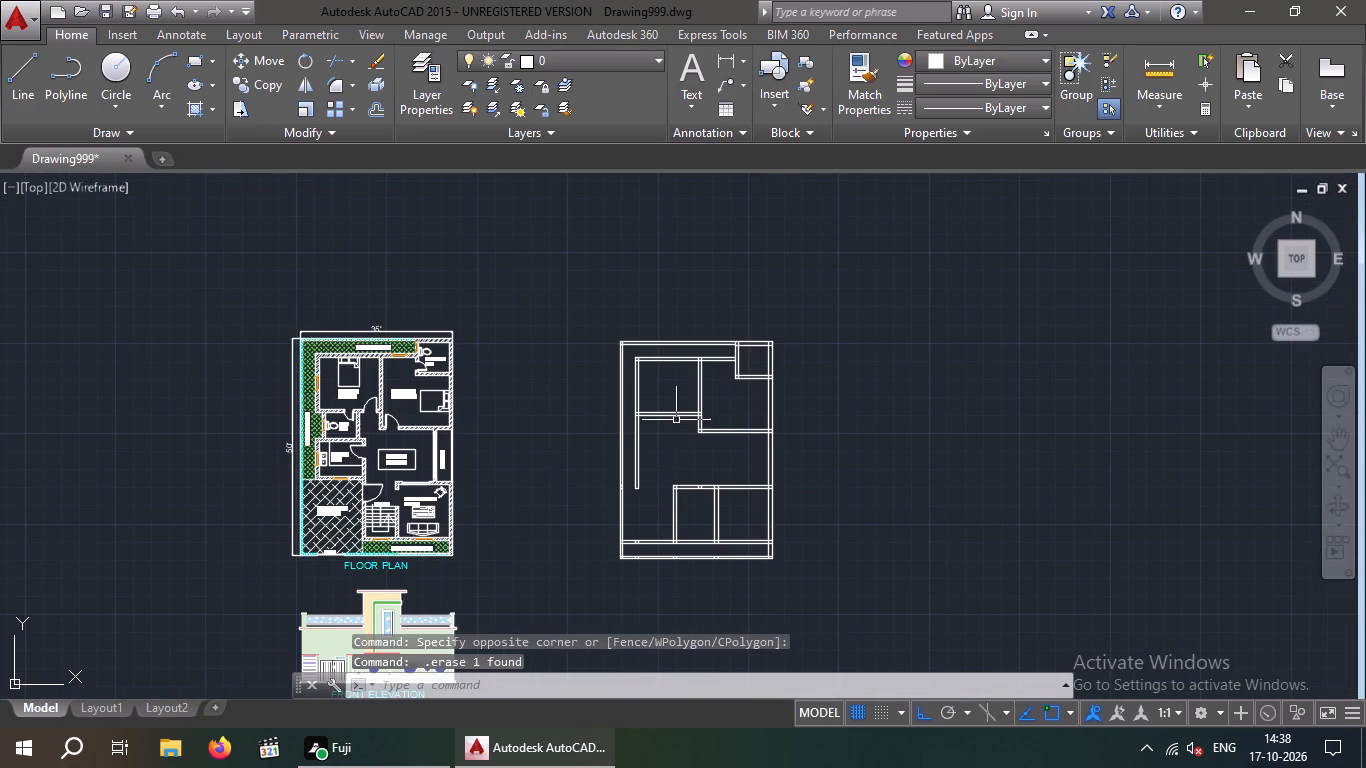
{"action": "scroll", "coordinate": [393, 430], "scroll_direction": "up", "scroll_amount": 2}
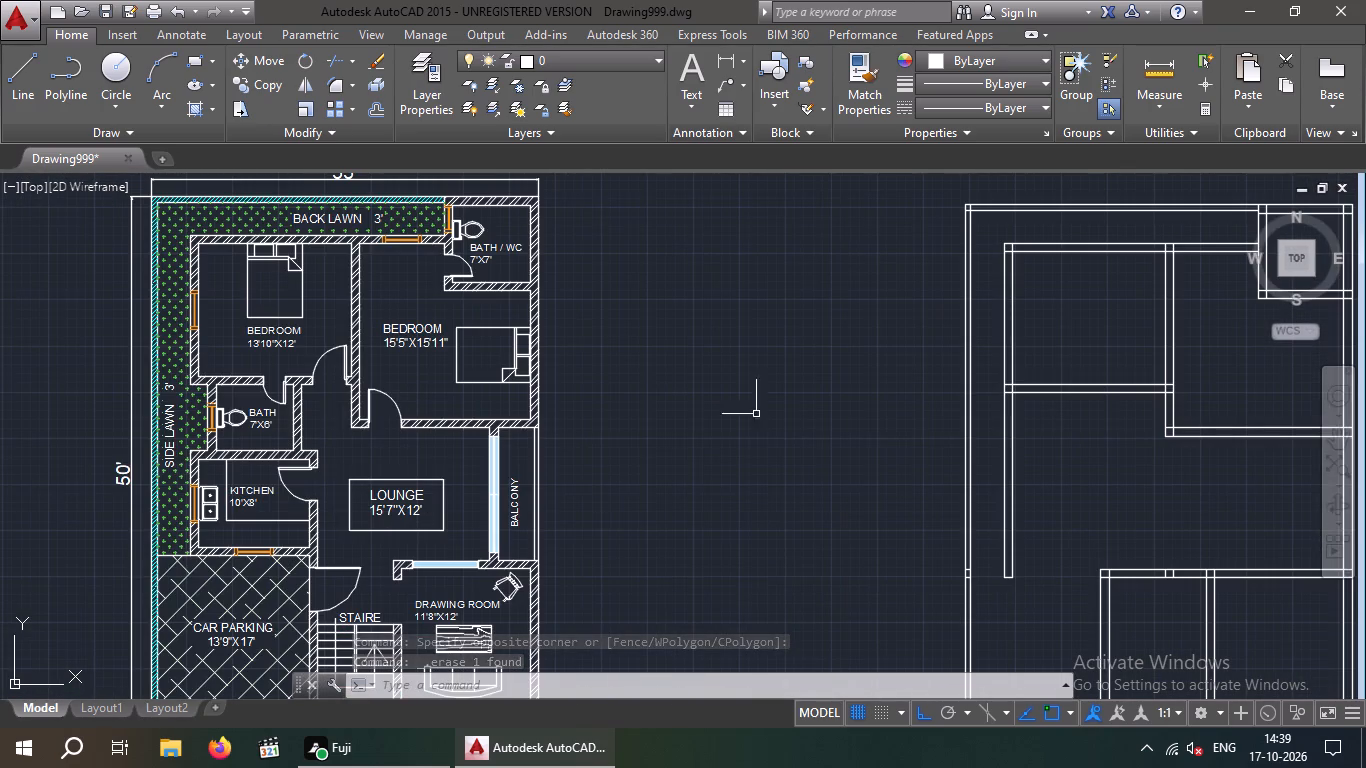
{"action": "scroll", "coordinate": [968, 413], "scroll_direction": "down", "scroll_amount": 1}
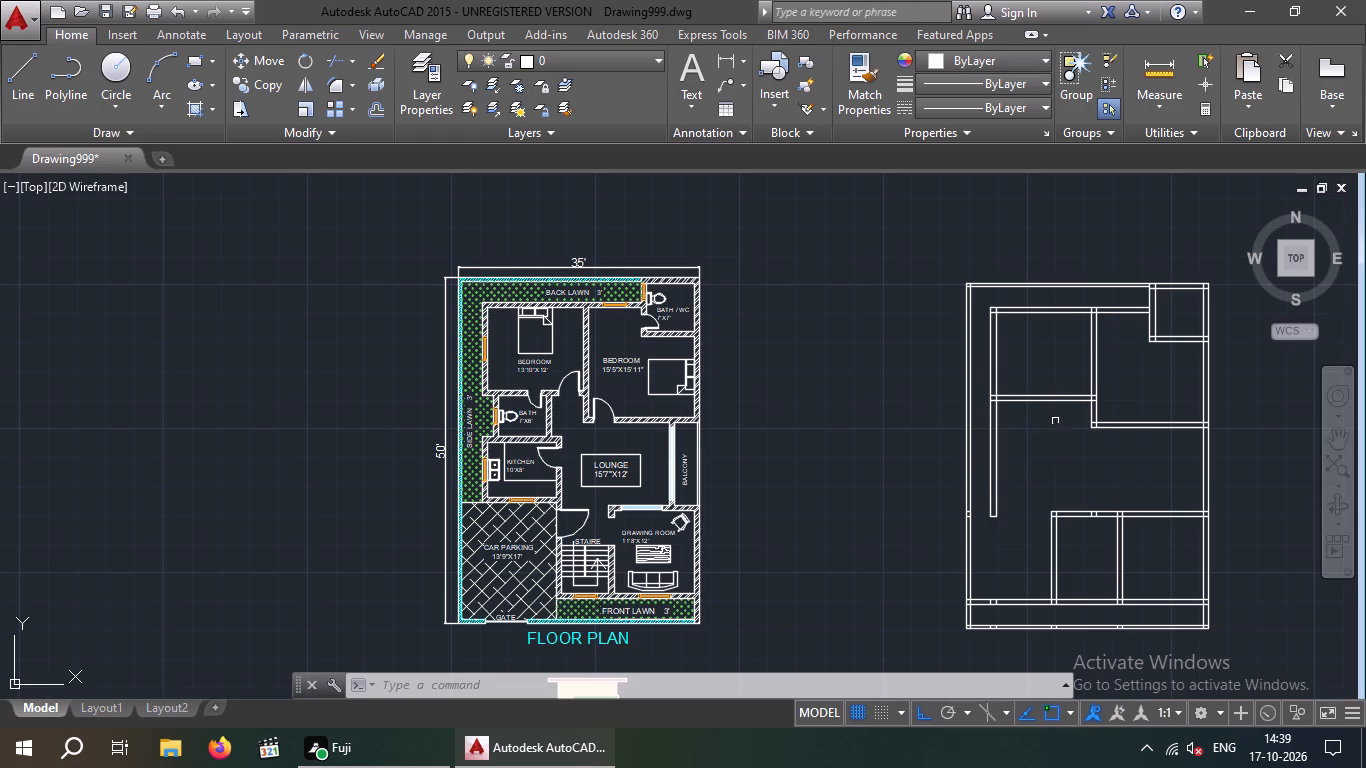
{"action": "middle_click_drag", "start_coordinate": [1055, 421], "coordinate": [863, 424]}
{"action": "middle_click_drag", "start_coordinate": [894, 552], "coordinate": [888, 504]}
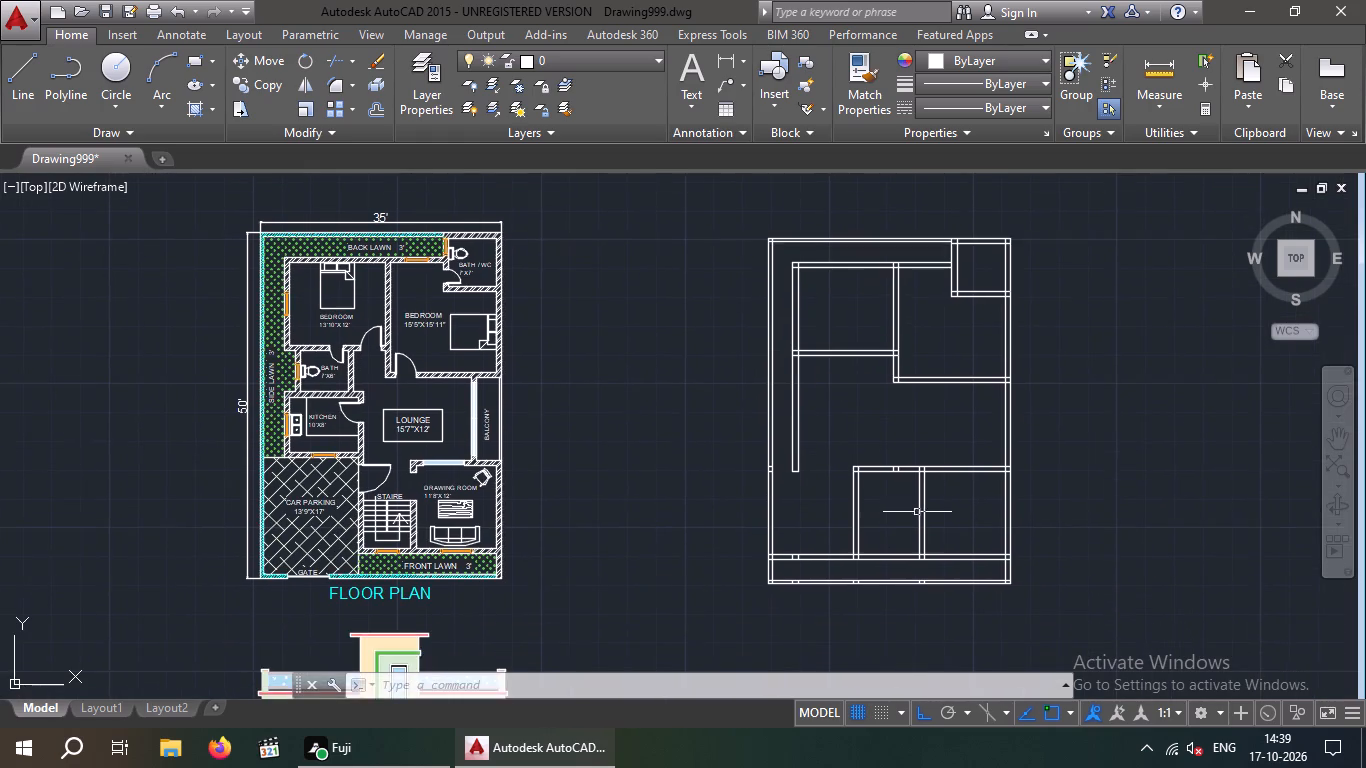
{"action": "scroll", "coordinate": [920, 512], "scroll_direction": "up", "scroll_amount": 2}
{"action": "left_click_drag", "start_coordinate": [985, 473], "coordinate": [741, 572]}
{"action": "left_click", "coordinate": [678, 582]}
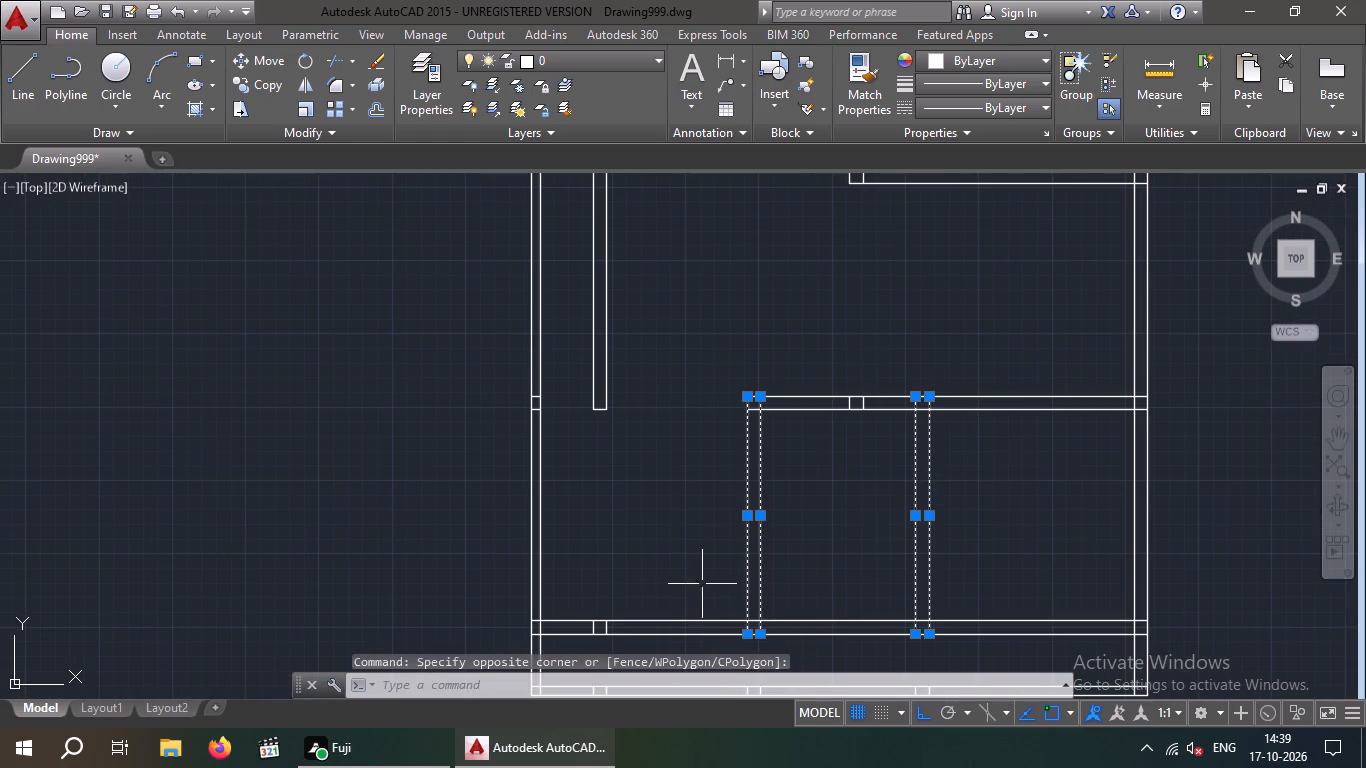
{"action": "key", "text": "Delete"}
Offset the lower line of the left bedroom's lower wall 6' downward for the bath.
{"action": "scroll", "coordinate": [718, 578], "scroll_direction": "down", "scroll_amount": 3}
{"action": "scroll", "coordinate": [708, 546], "scroll_direction": "up", "scroll_amount": 2}
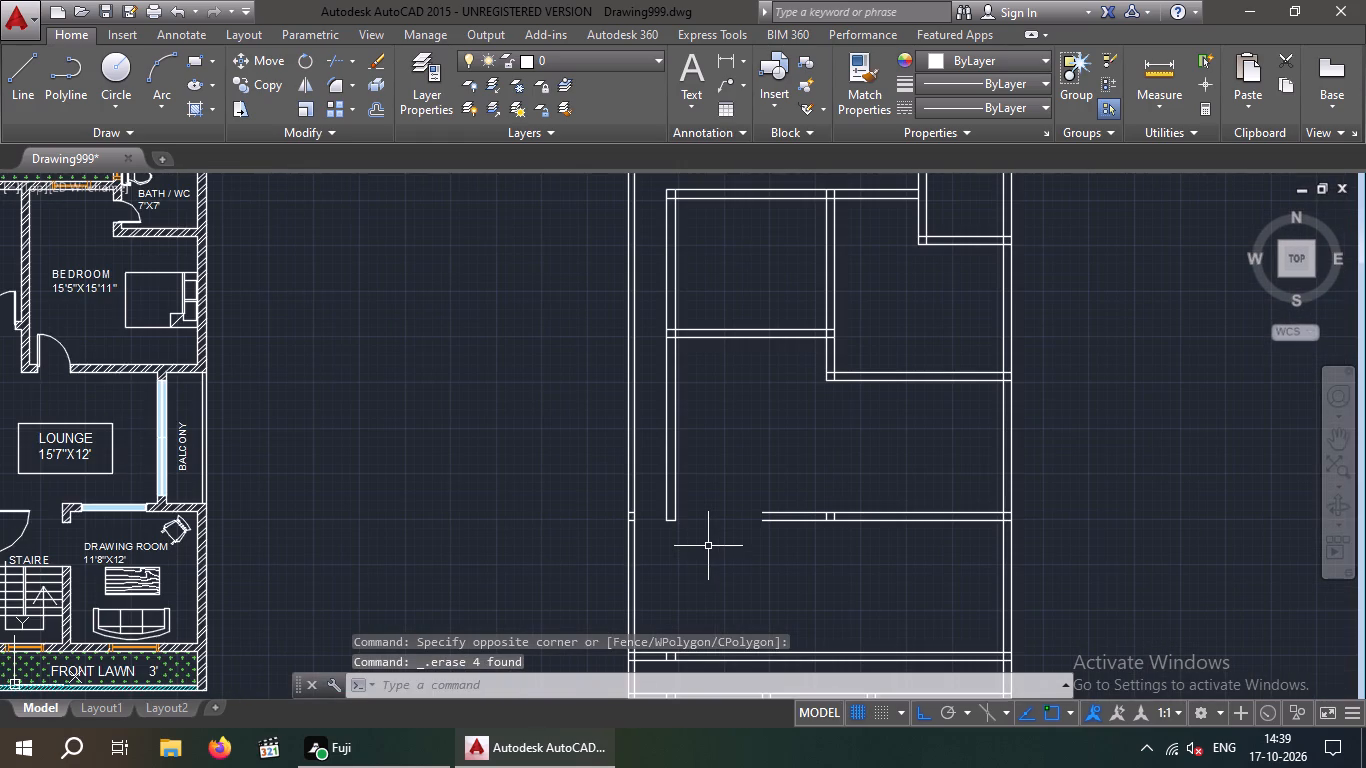
{"action": "scroll", "coordinate": [708, 545], "scroll_direction": "down", "scroll_amount": 1}
{"action": "middle_click_drag", "start_coordinate": [708, 545], "coordinate": [672, 592]}
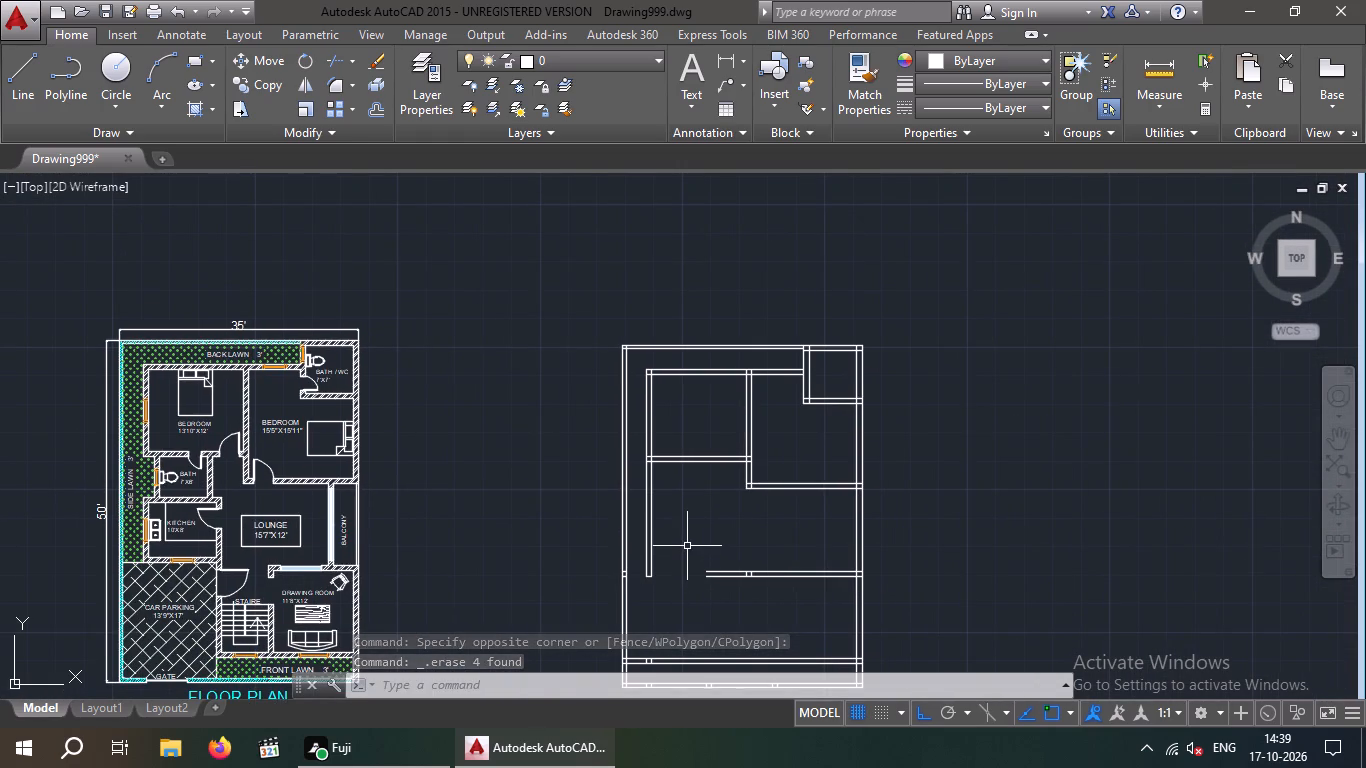
{"action": "key", "text": "o"}
{"action": "key", "text": "Return"}
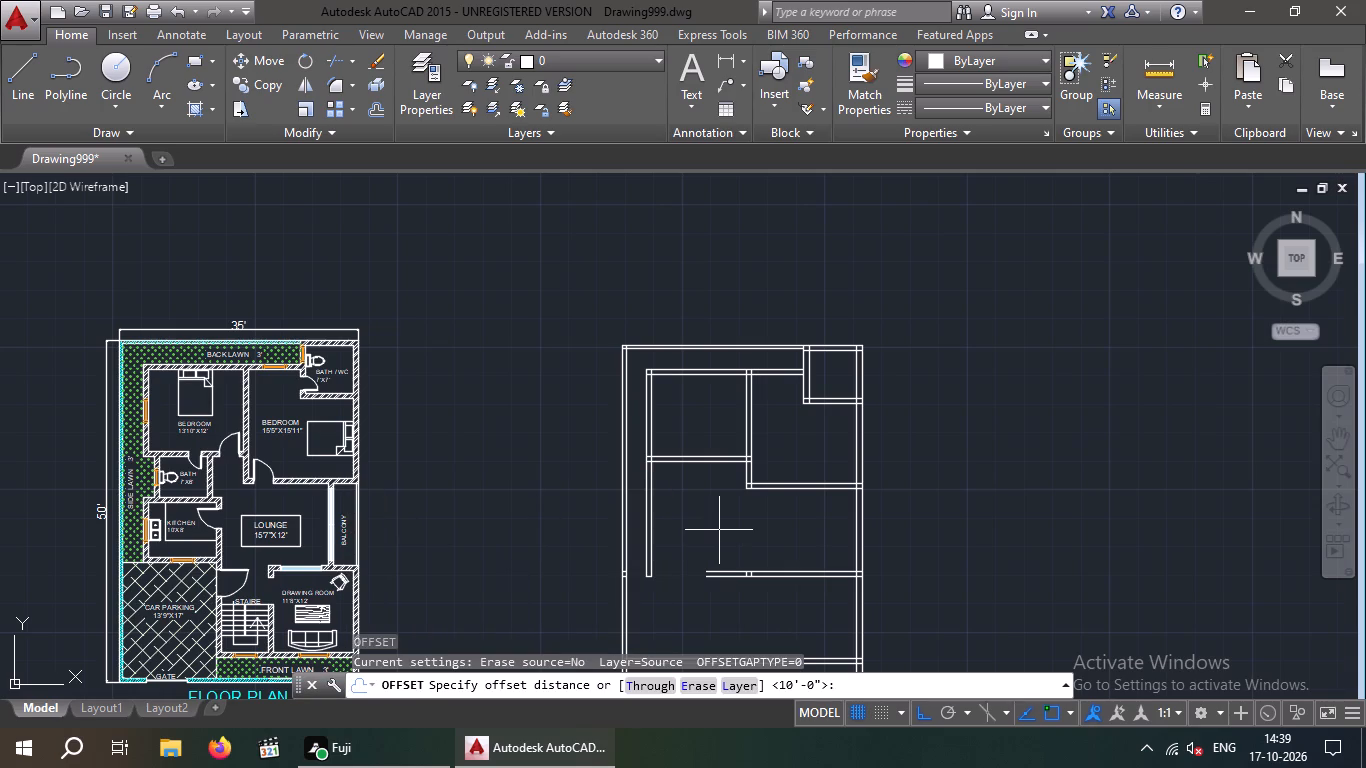
{"action": "scroll", "coordinate": [356, 519], "scroll_direction": "up", "scroll_amount": 2}
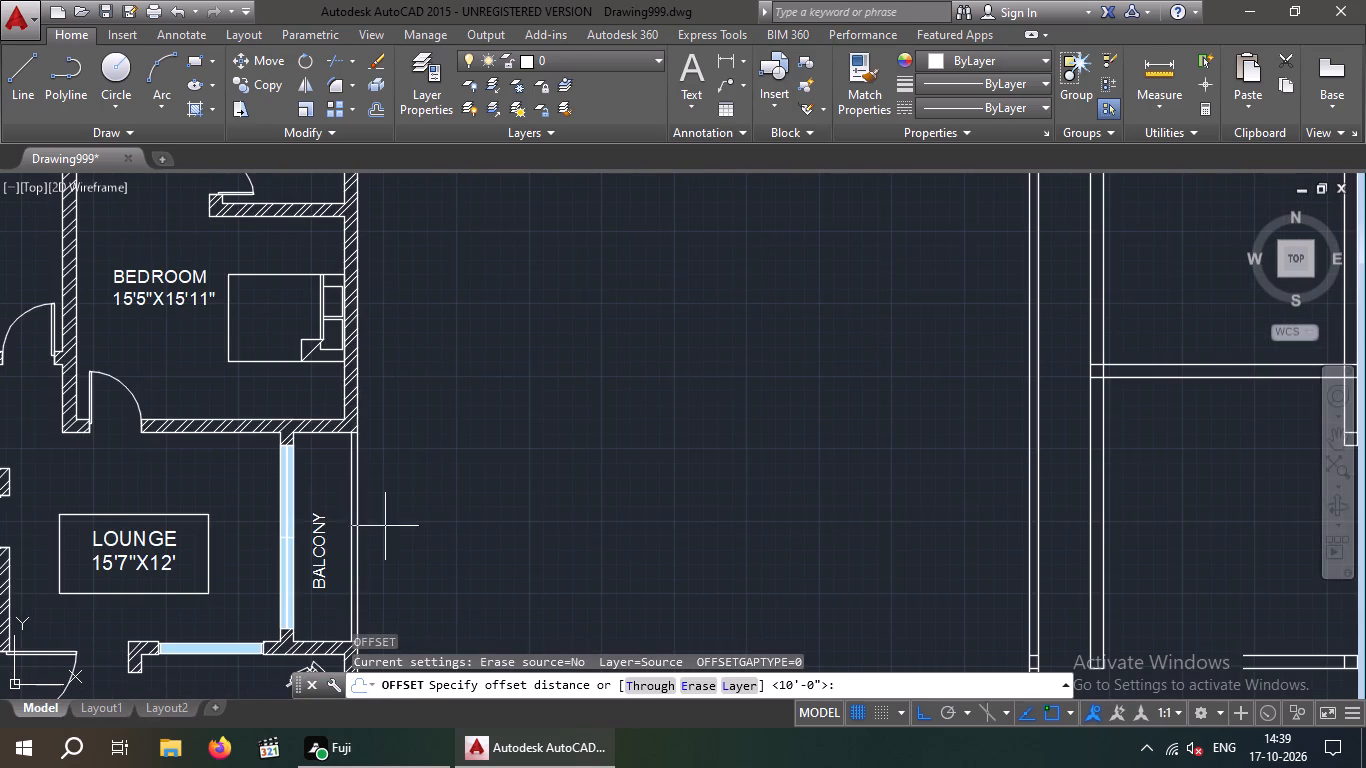
{"action": "scroll", "coordinate": [448, 531], "scroll_direction": "down", "scroll_amount": 1}
{"action": "middle_click_drag", "start_coordinate": [455, 530], "coordinate": [538, 530]}
{"action": "middle_click_drag", "start_coordinate": [532, 530], "coordinate": [529, 531]}
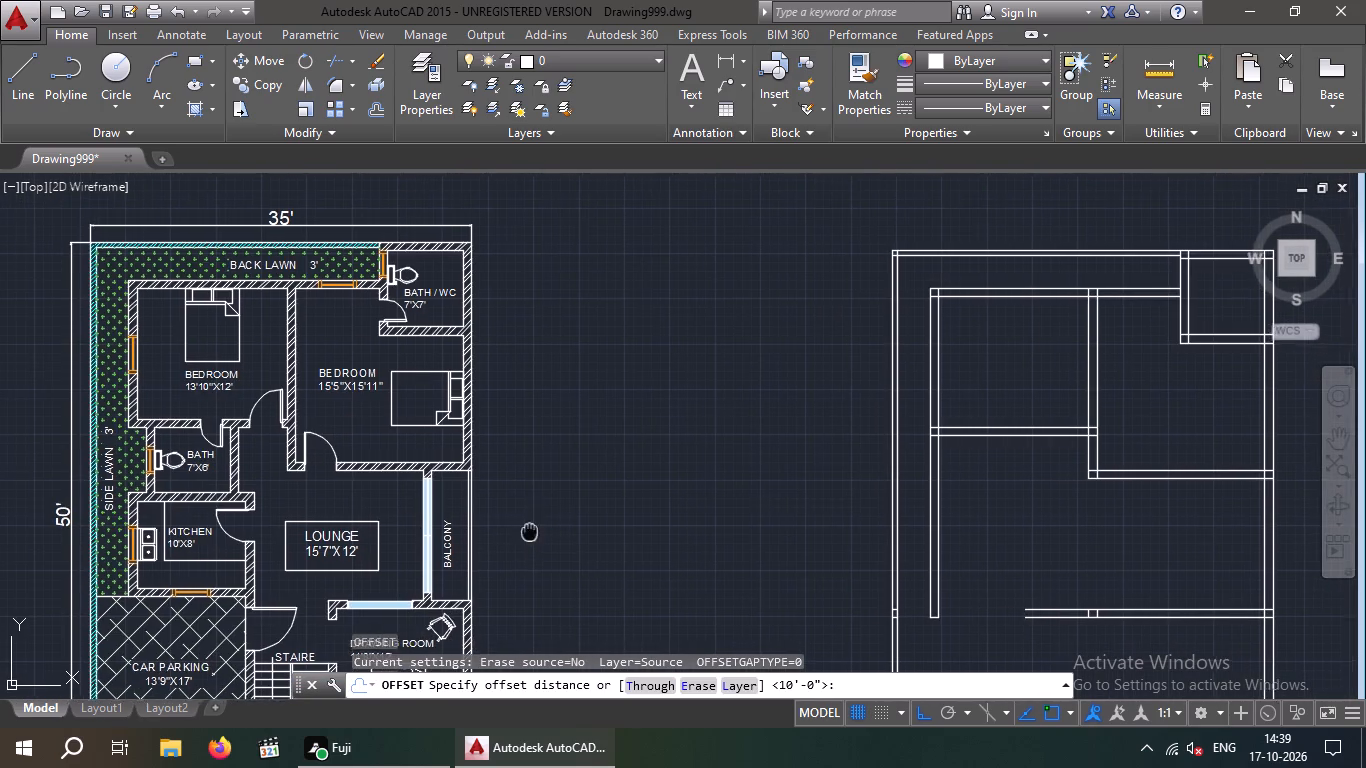
{"action": "middle_click_drag", "start_coordinate": [529, 531], "coordinate": [238, 533]}
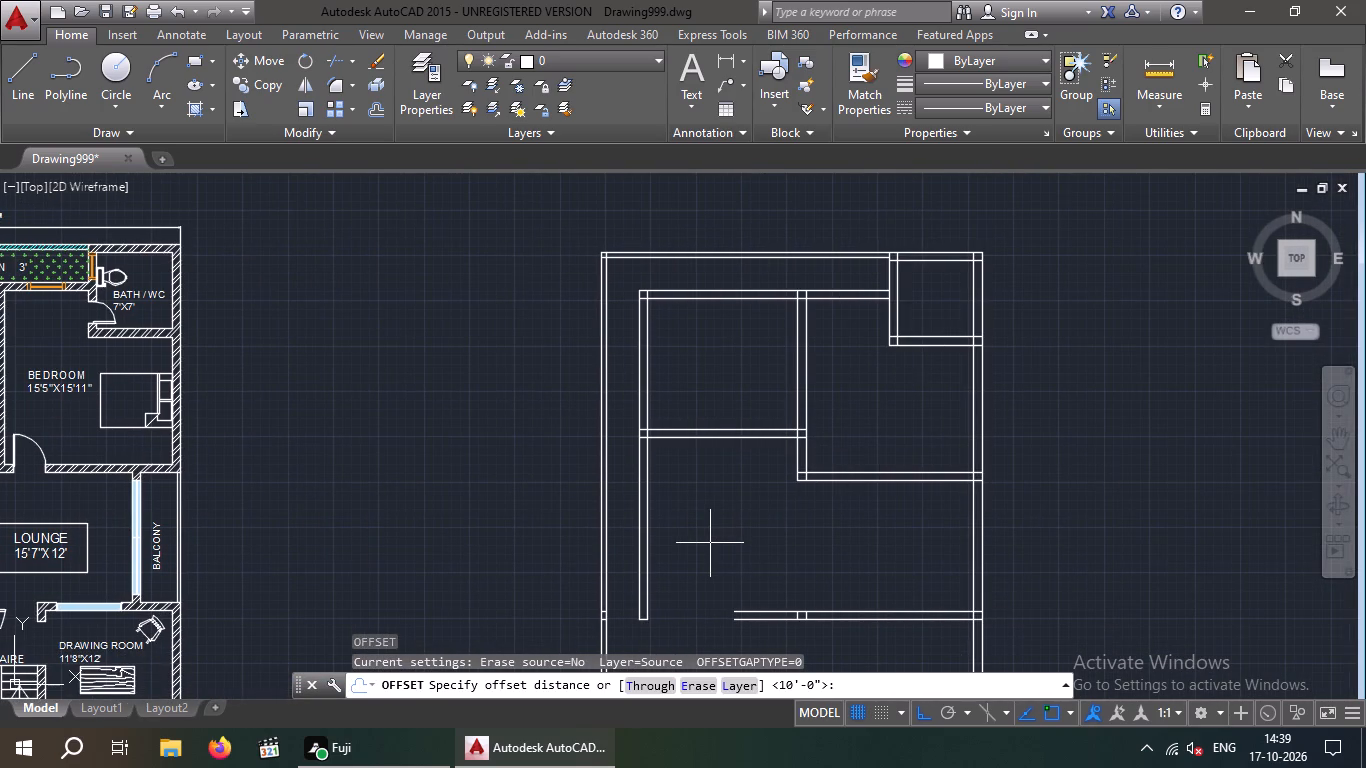
{"action": "key", "text": "6"}
{"action": "key", "text": "apostrophe"}
{"action": "key", "text": "Return"}
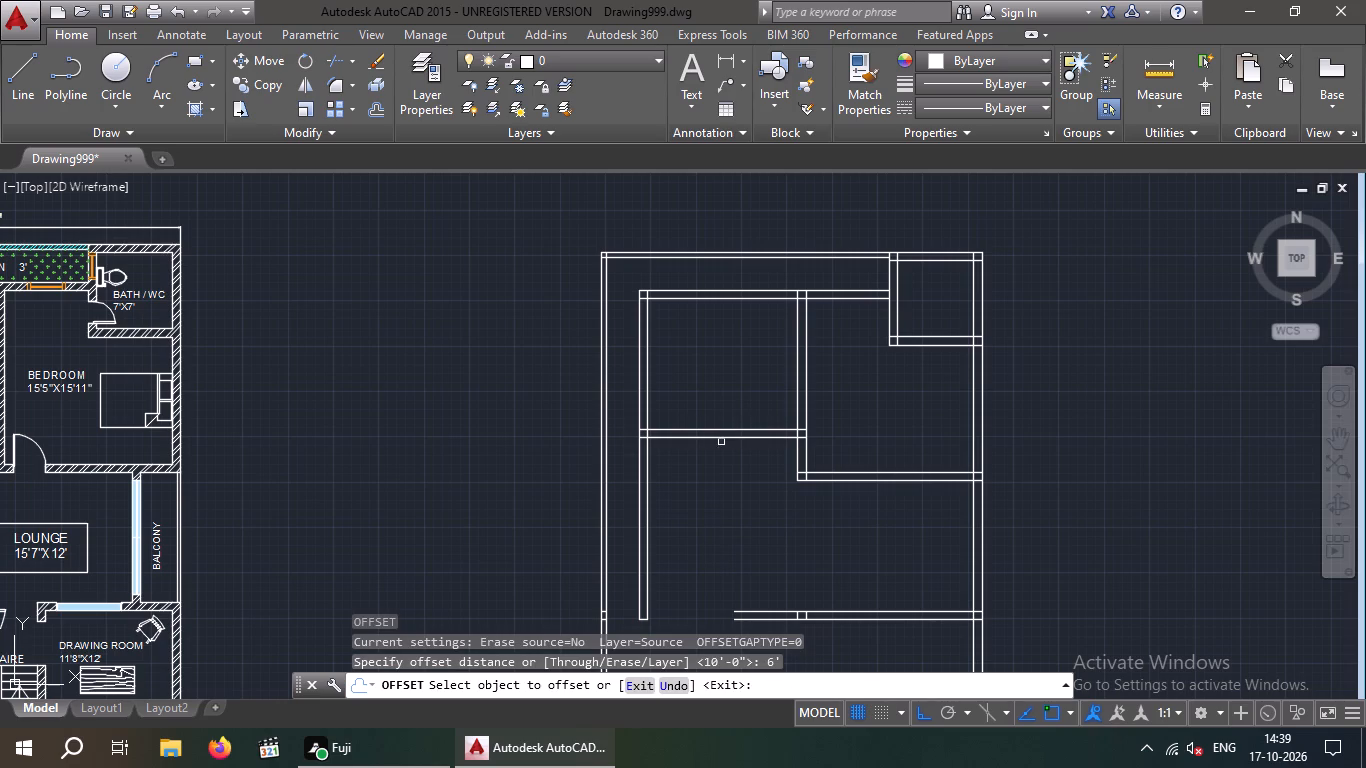
{"action": "left_click", "coordinate": [717, 438]}
{"action": "left_click", "coordinate": [733, 482]}
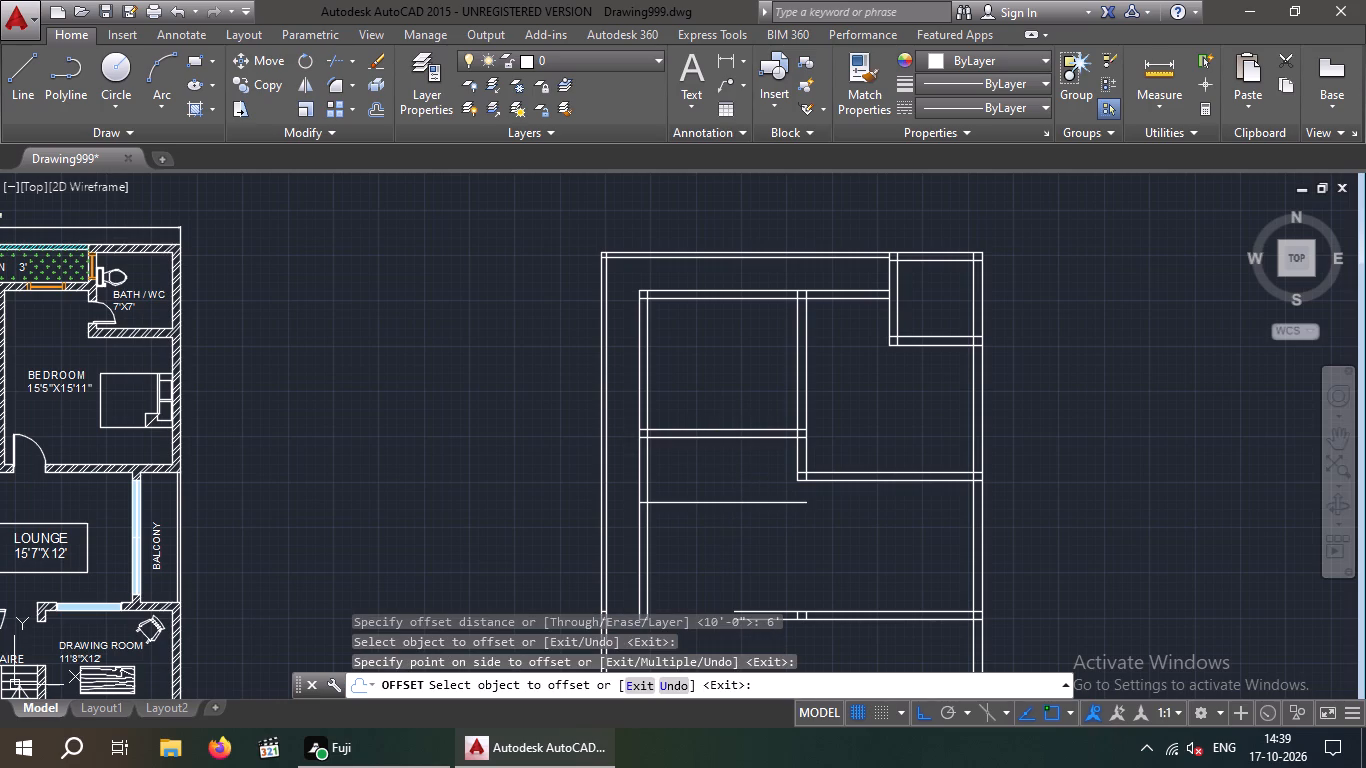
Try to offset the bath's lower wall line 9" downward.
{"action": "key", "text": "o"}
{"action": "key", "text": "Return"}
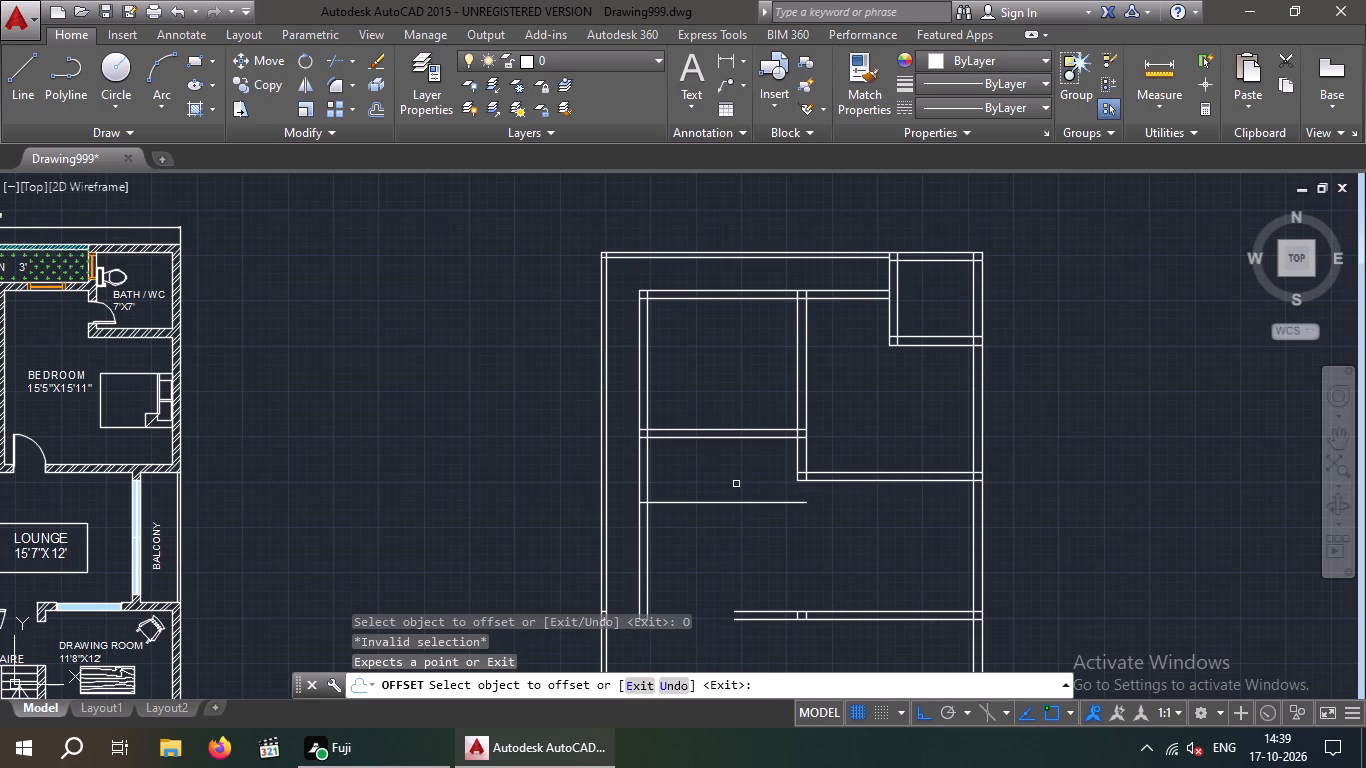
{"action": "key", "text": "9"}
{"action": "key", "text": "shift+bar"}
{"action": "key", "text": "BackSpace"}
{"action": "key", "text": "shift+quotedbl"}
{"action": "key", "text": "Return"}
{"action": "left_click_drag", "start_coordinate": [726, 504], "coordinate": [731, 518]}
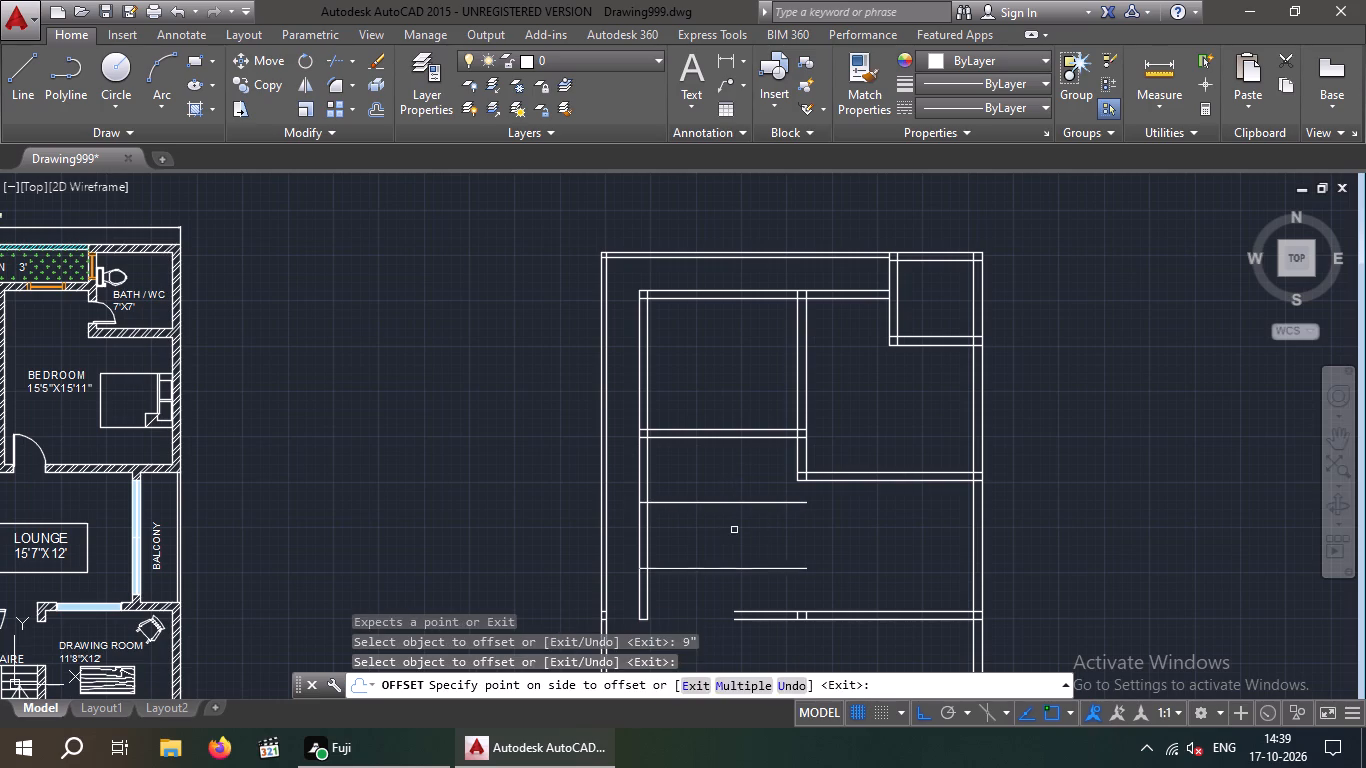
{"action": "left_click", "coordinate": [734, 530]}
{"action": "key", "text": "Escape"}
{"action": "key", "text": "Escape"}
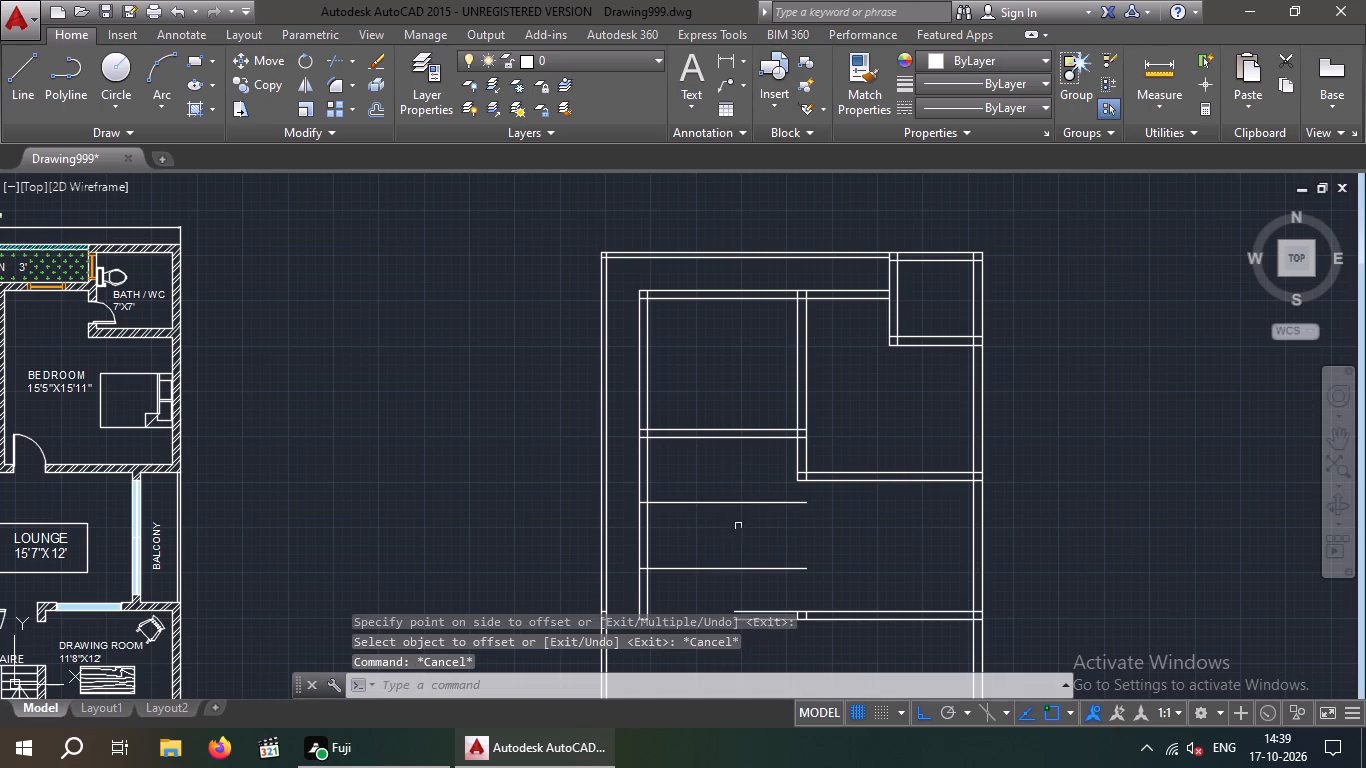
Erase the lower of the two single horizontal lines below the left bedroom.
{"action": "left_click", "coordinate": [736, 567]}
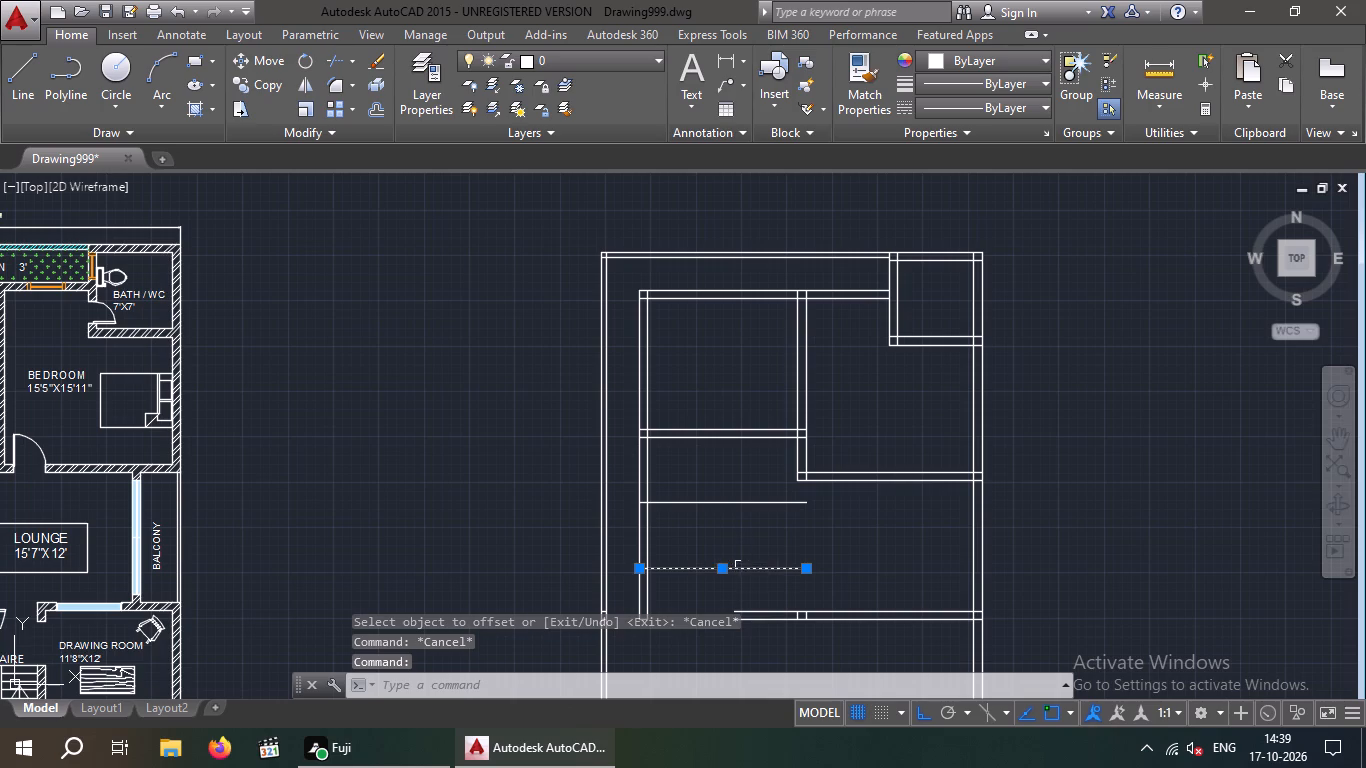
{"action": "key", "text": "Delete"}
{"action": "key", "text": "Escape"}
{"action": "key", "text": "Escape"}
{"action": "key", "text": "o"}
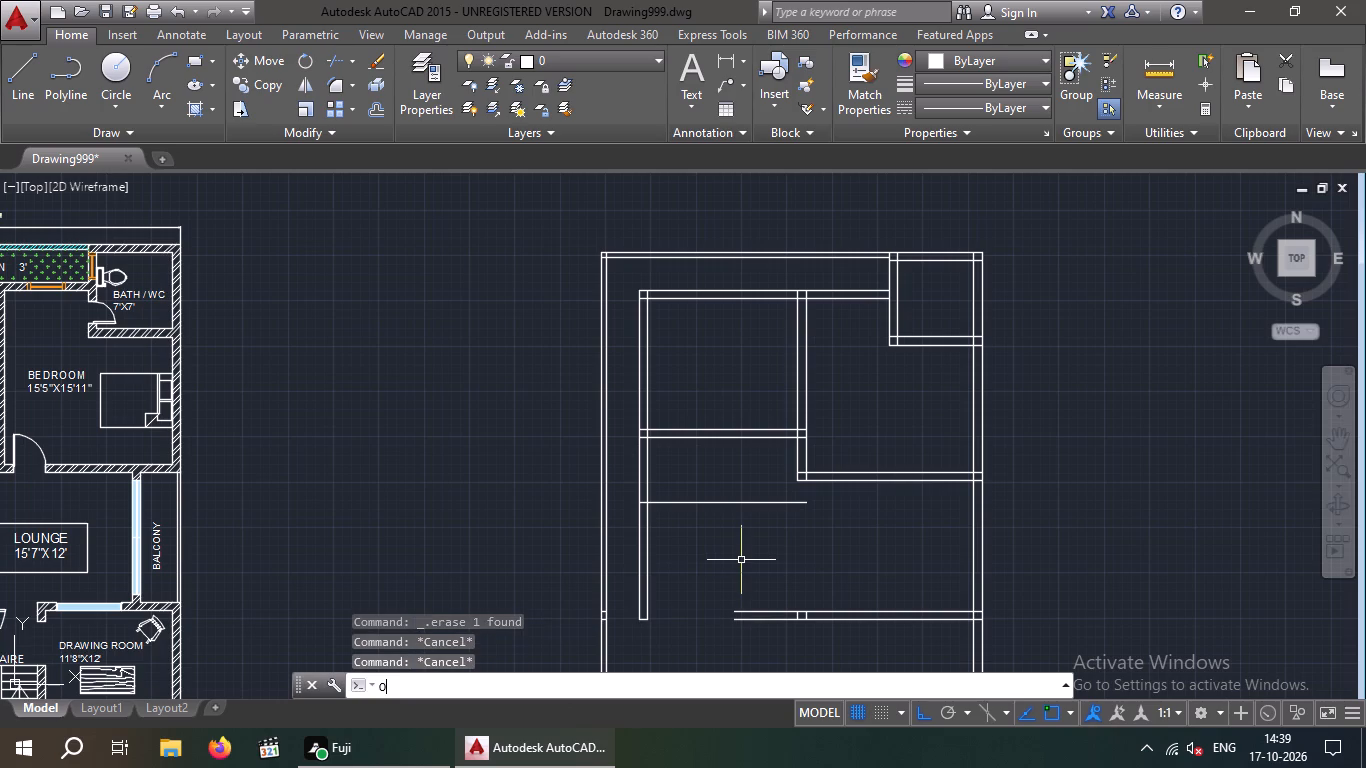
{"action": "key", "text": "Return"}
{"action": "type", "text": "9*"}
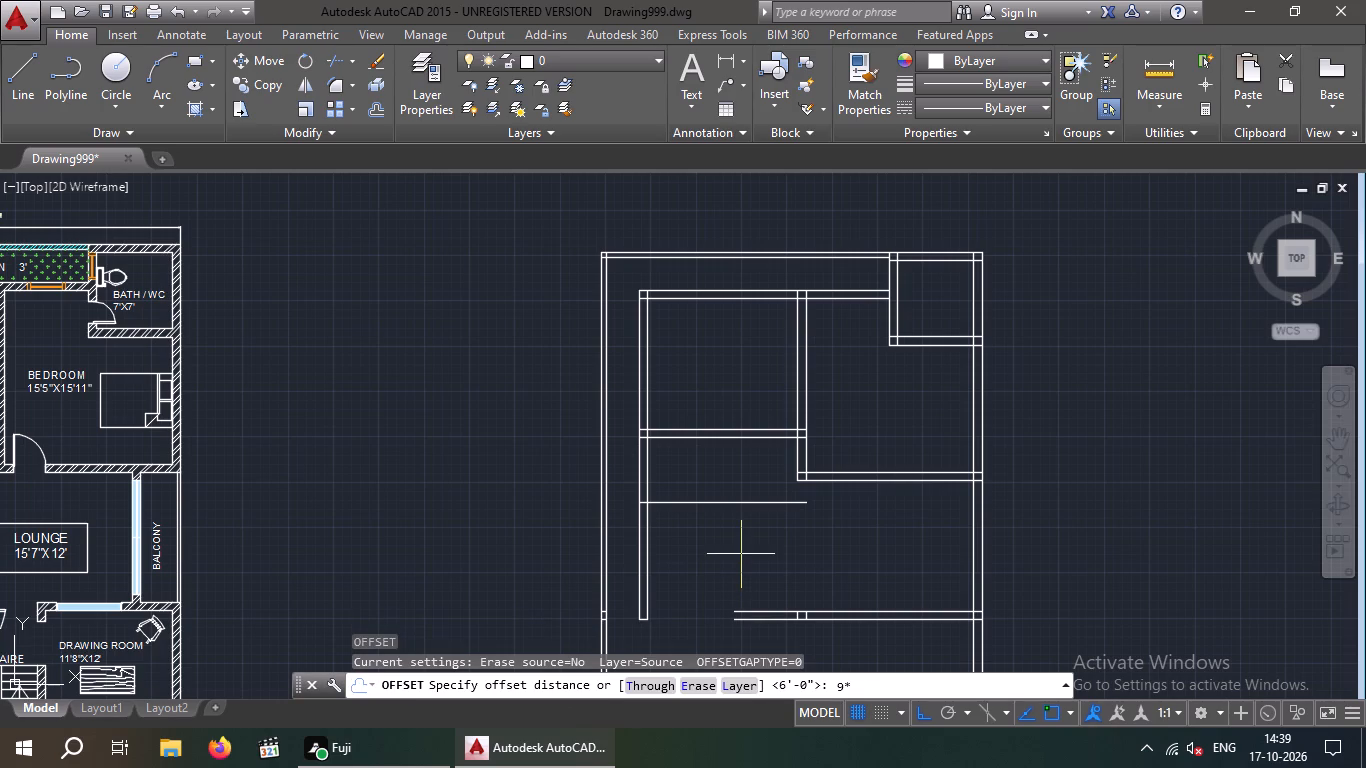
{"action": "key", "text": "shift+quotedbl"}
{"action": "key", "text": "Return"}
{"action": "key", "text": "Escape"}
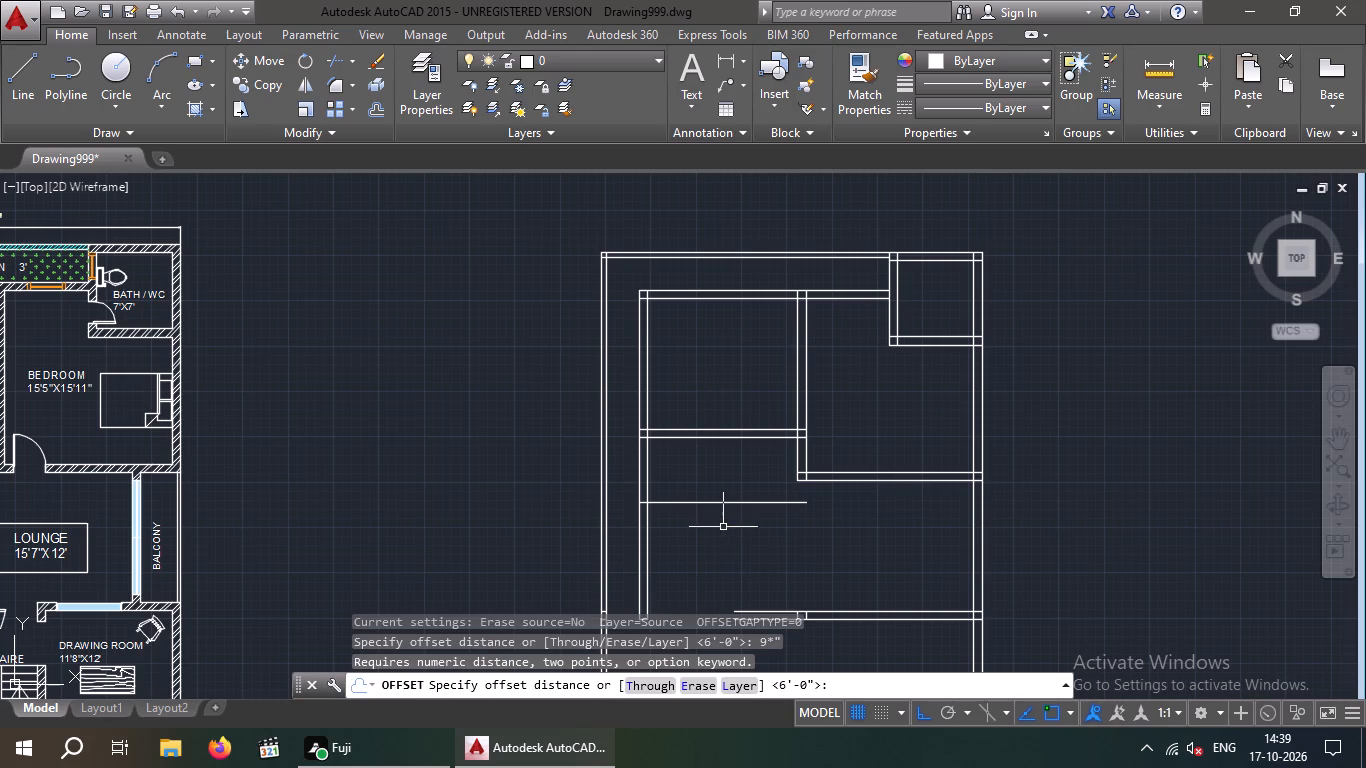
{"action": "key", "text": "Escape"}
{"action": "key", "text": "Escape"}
Offset the bath's lower wall line 9" downward to give the wall its thickness.
{"action": "key", "text": "o"}
{"action": "key", "text": "Return"}
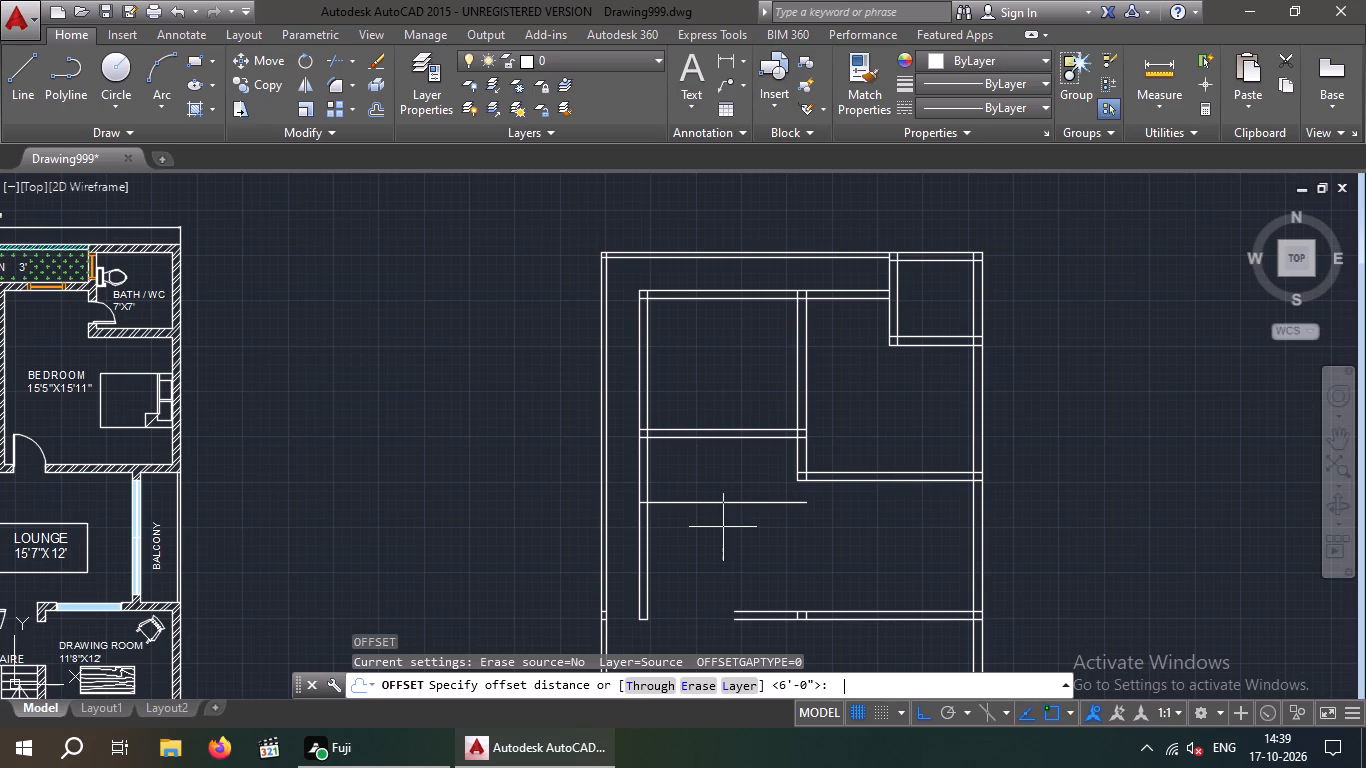
{"action": "type", "text": "9\""}
{"action": "key", "text": "Return"}
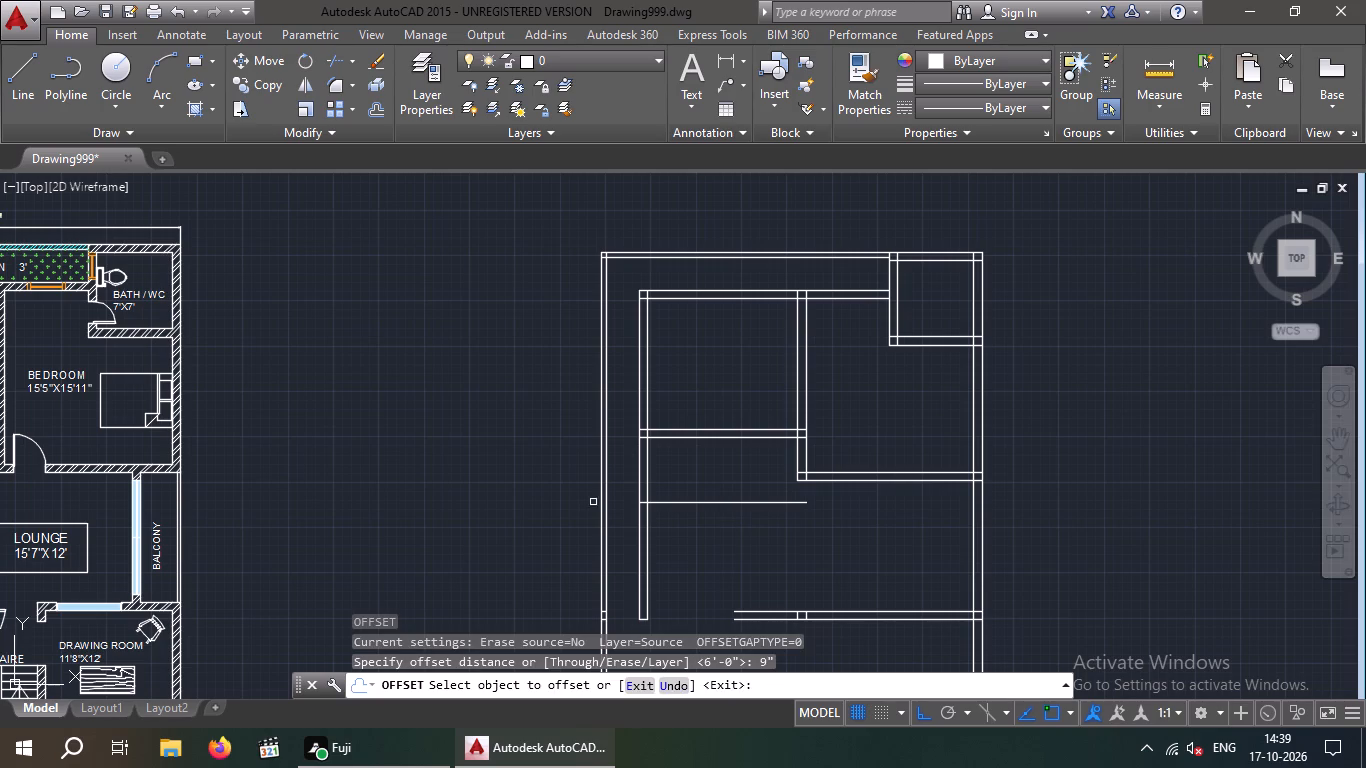
{"action": "left_click_drag", "start_coordinate": [696, 504], "coordinate": [698, 515]}
{"action": "left_click", "coordinate": [709, 565]}
{"action": "key", "text": "Escape"}
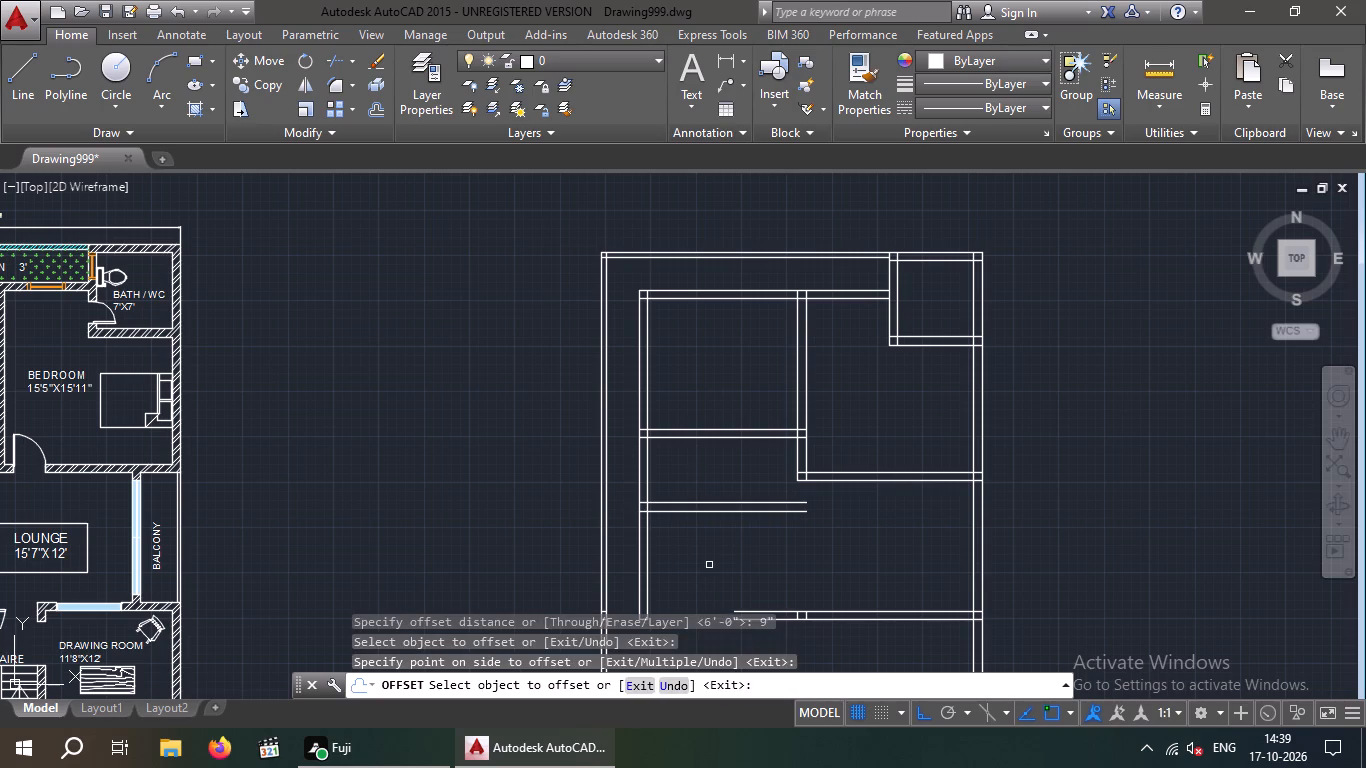
{"action": "key", "text": "Escape"}
Offset the lower line of the bath's lower wall 8' downward for the kitchen.
{"action": "scroll", "coordinate": [720, 534], "scroll_direction": "down", "scroll_amount": 1}
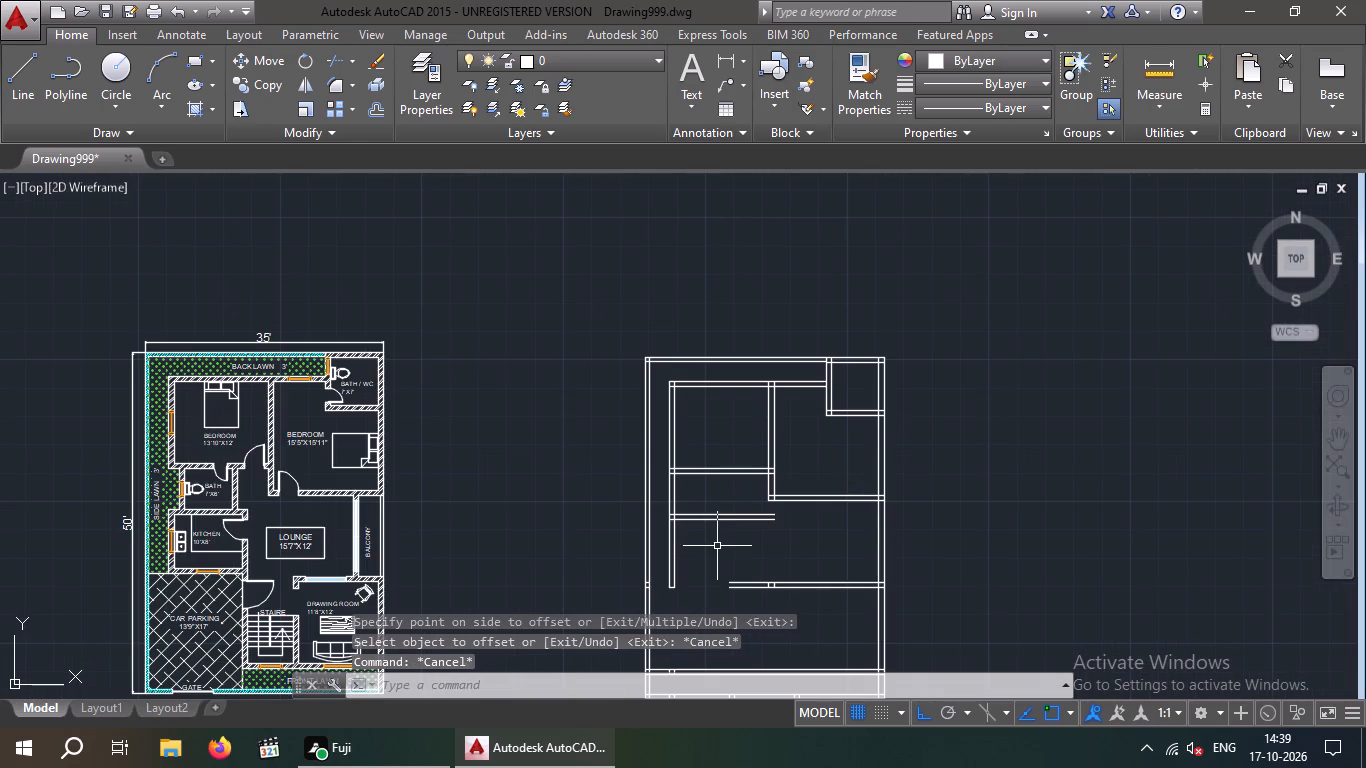
{"action": "key", "text": "o"}
{"action": "key", "text": "Return"}
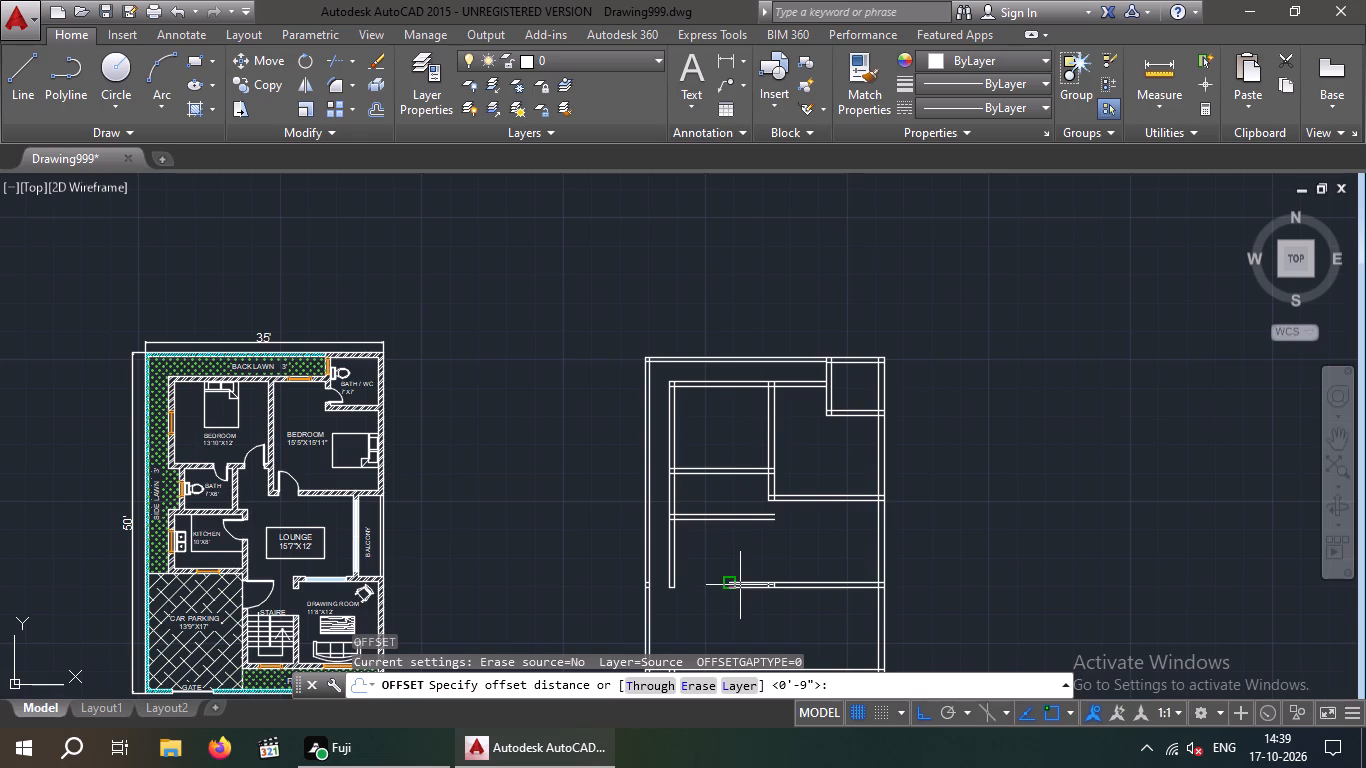
{"action": "key", "text": "8"}
{"action": "key", "text": "apostrophe"}
{"action": "key", "text": "Return"}
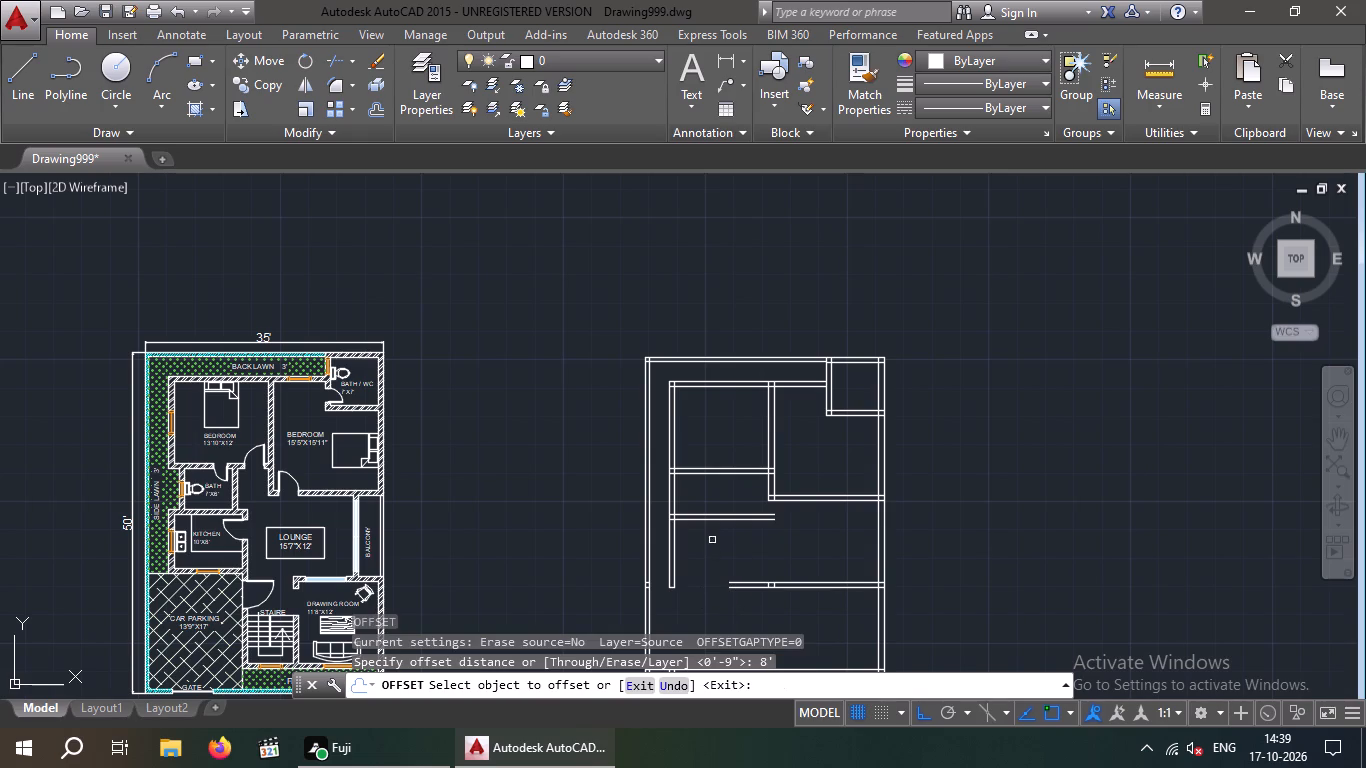
{"action": "left_click", "coordinate": [707, 521]}
{"action": "left_click", "coordinate": [726, 556]}
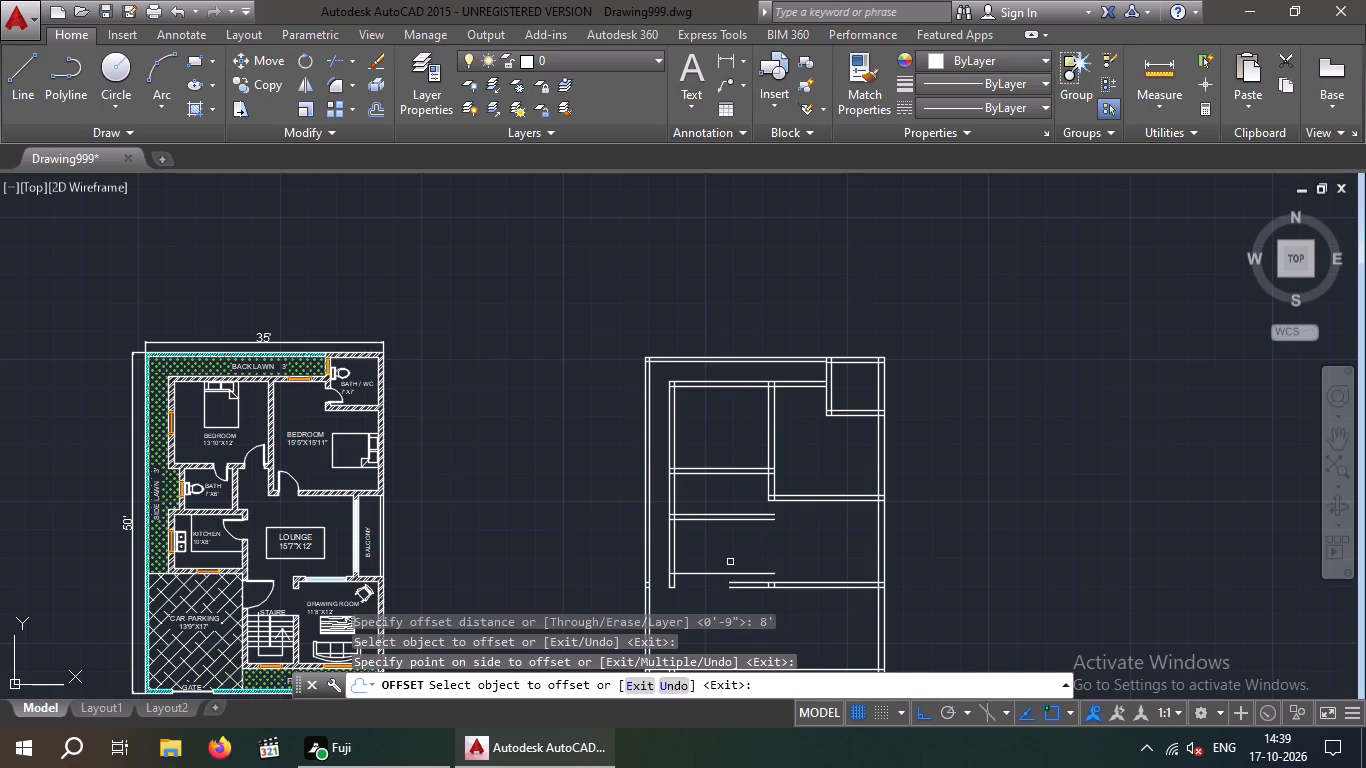
{"action": "key", "text": "Escape"}
{"action": "key", "text": "Escape"}
Offset the kitchen's new lower wall line 9" downward to give the wall its thickness.
{"action": "key", "text": "o"}
{"action": "key", "text": "Return"}
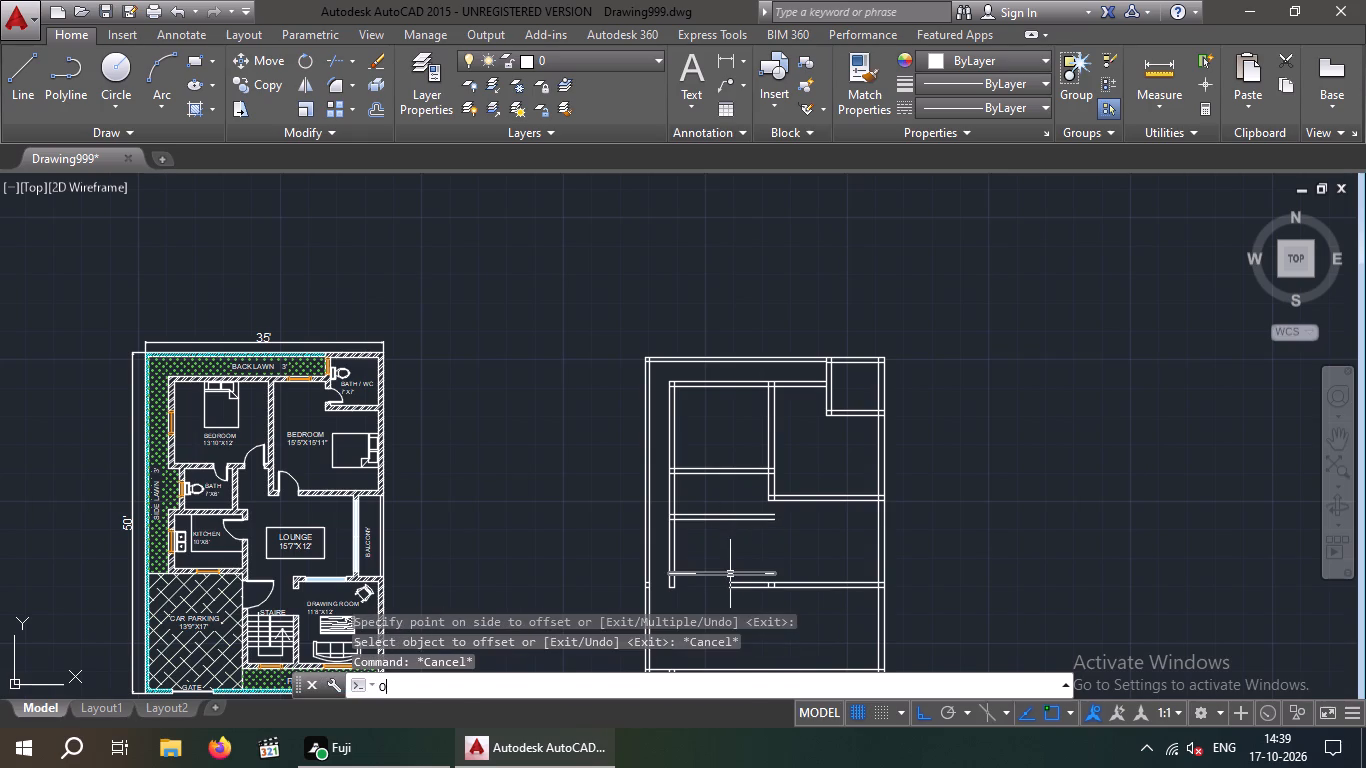
{"action": "key", "text": "9"}
{"action": "key", "text": "shift+quotedbl"}
{"action": "key", "text": "Return"}
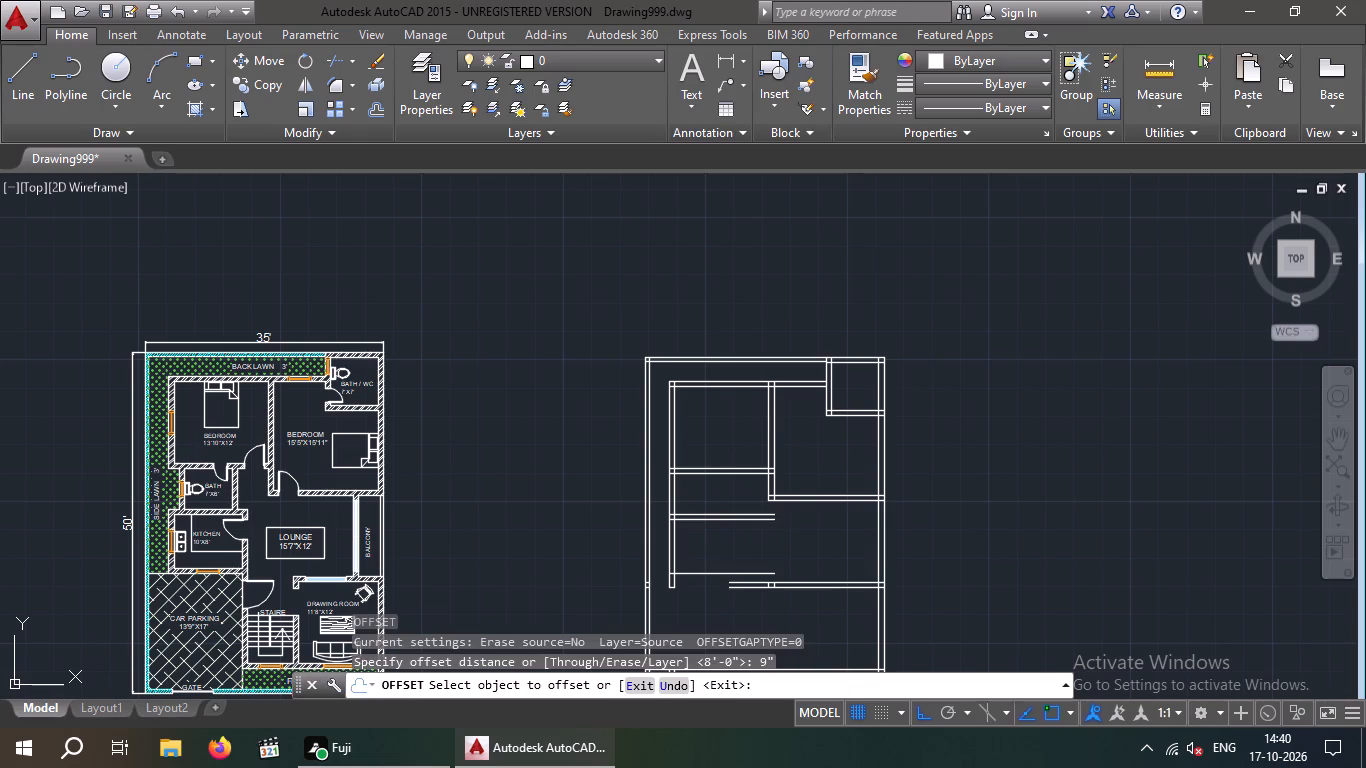
{"action": "left_click", "coordinate": [709, 577]}
{"action": "left_click", "coordinate": [711, 585]}
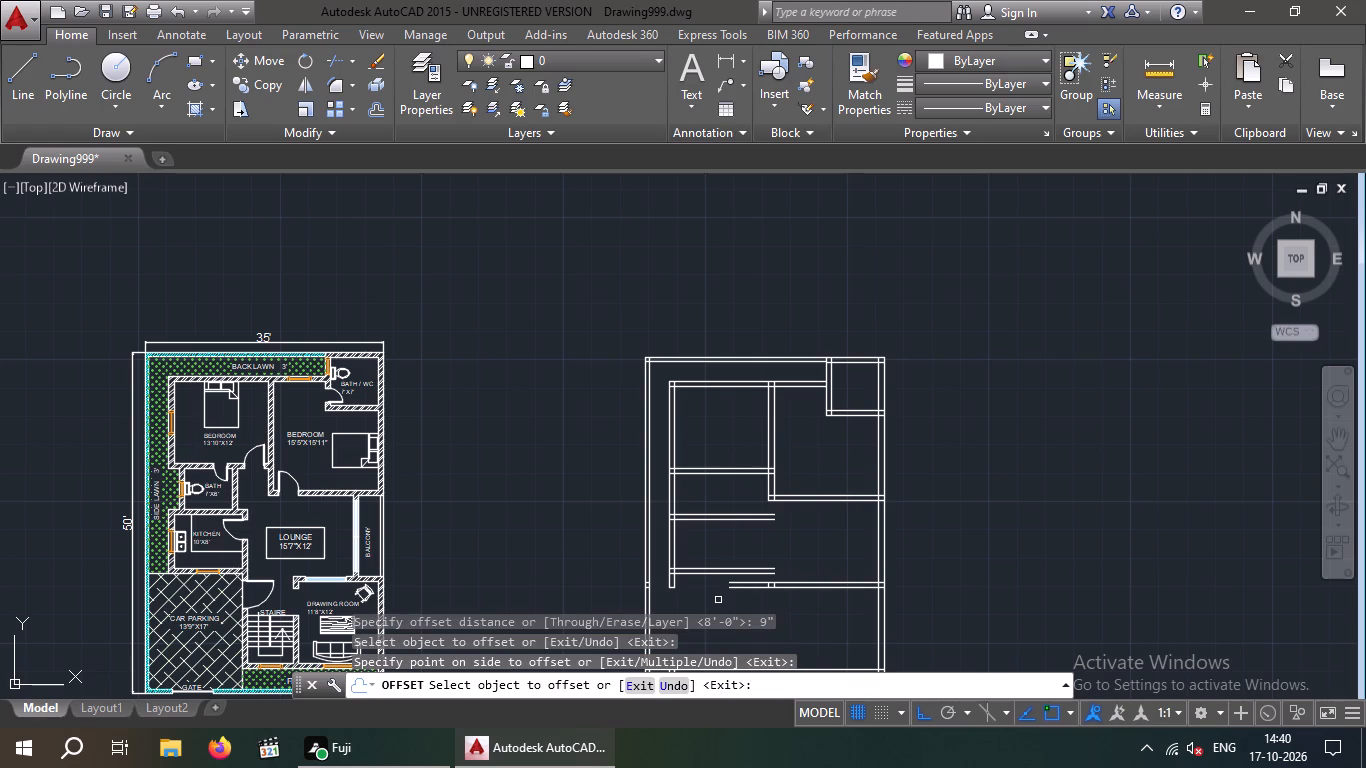
{"action": "key", "text": "ctrl+z"}
{"action": "scroll", "coordinate": [712, 582], "scroll_direction": "up", "scroll_amount": 3}
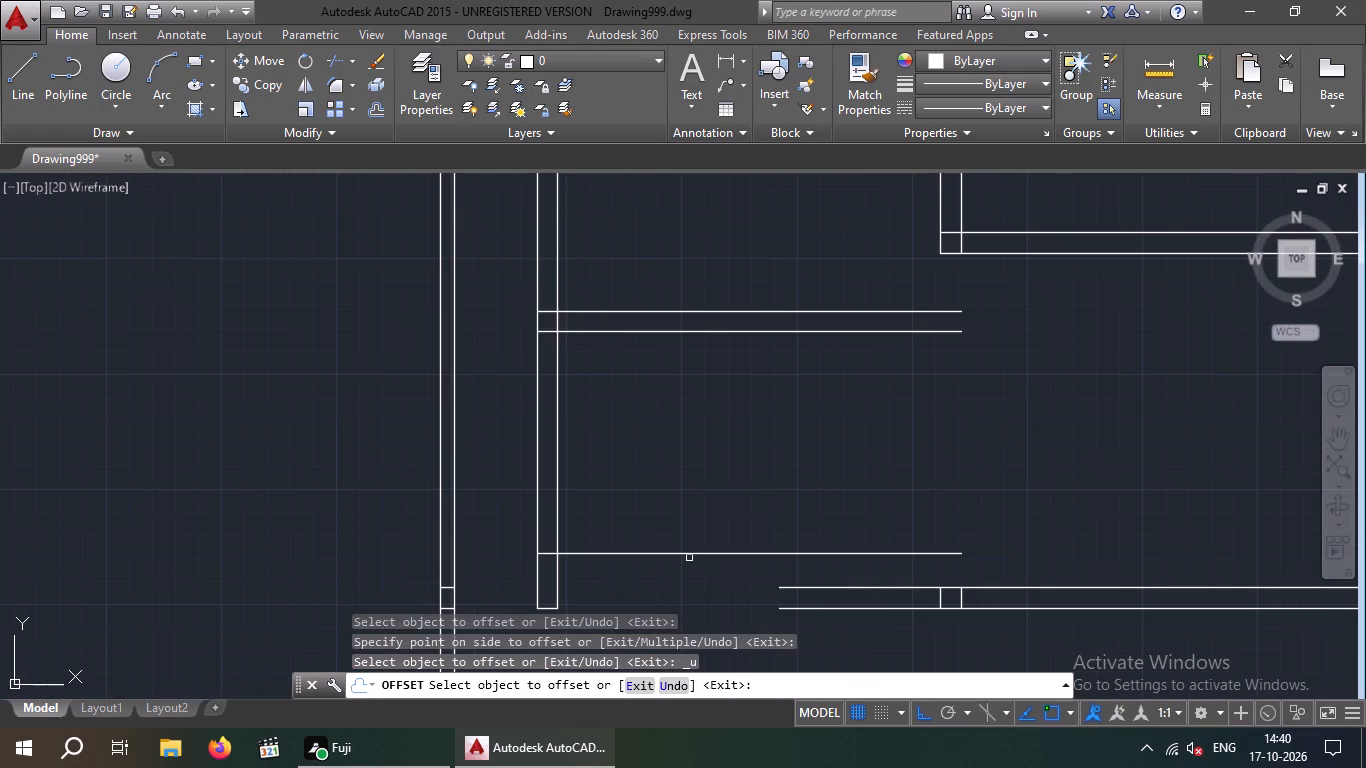
{"action": "left_click", "coordinate": [689, 555]}
{"action": "left_click", "coordinate": [700, 580]}
{"action": "key", "text": "Escape"}
{"action": "scroll", "coordinate": [701, 581], "scroll_direction": "down", "scroll_amount": 1}
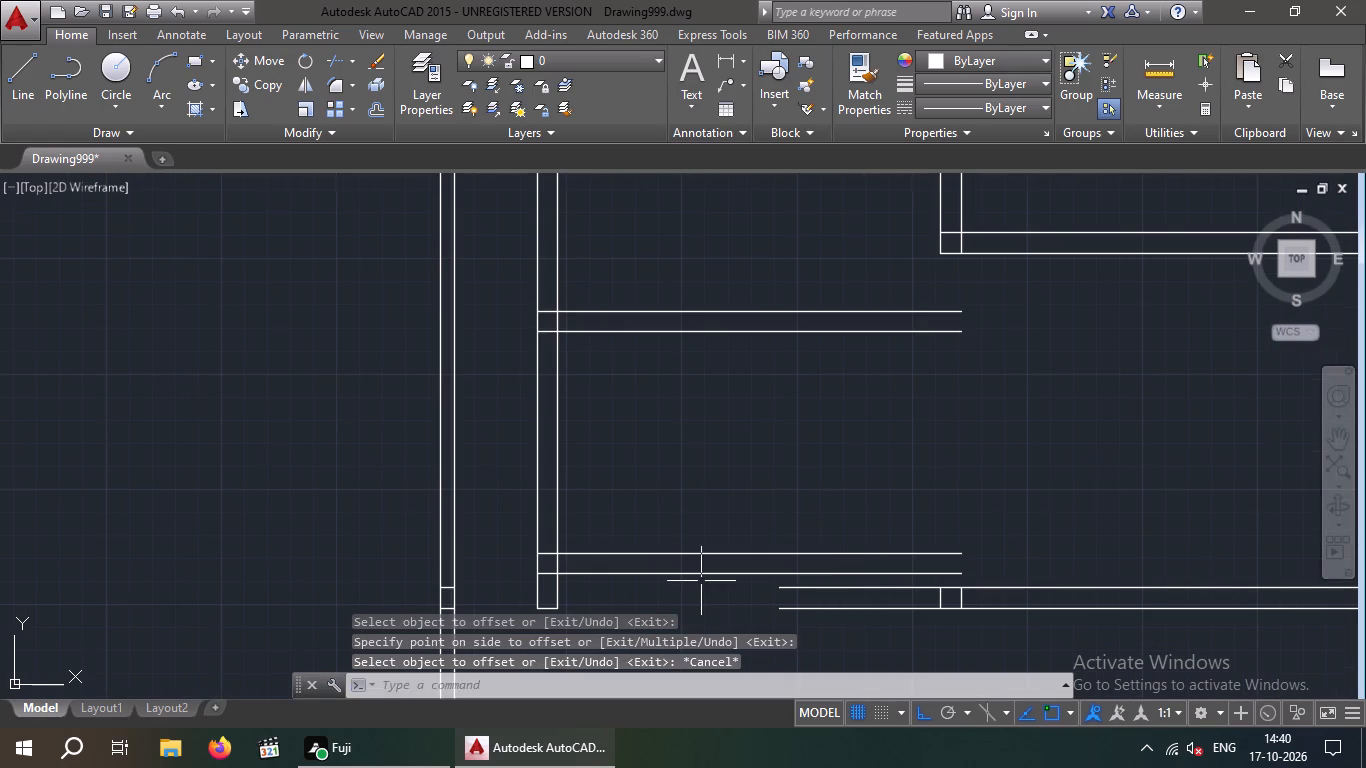
{"action": "middle_click_drag", "start_coordinate": [701, 591], "coordinate": [688, 558]}
{"action": "scroll", "coordinate": [691, 560], "scroll_direction": "down", "scroll_amount": 1}
{"action": "middle_click_drag", "start_coordinate": [699, 568], "coordinate": [690, 526]}
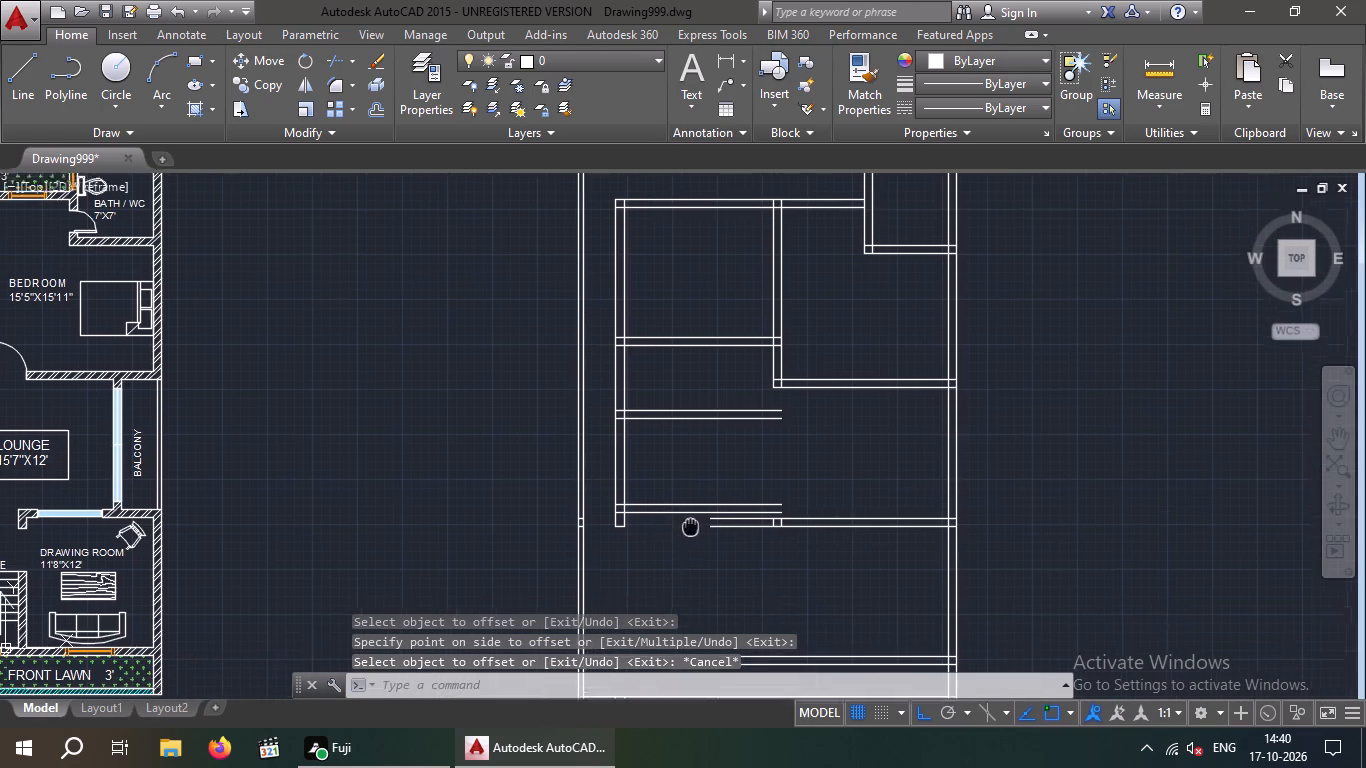
{"action": "middle_click_drag", "start_coordinate": [690, 526], "coordinate": [689, 523]}
{"action": "key", "text": "Escape"}
{"action": "key", "text": "Escape"}
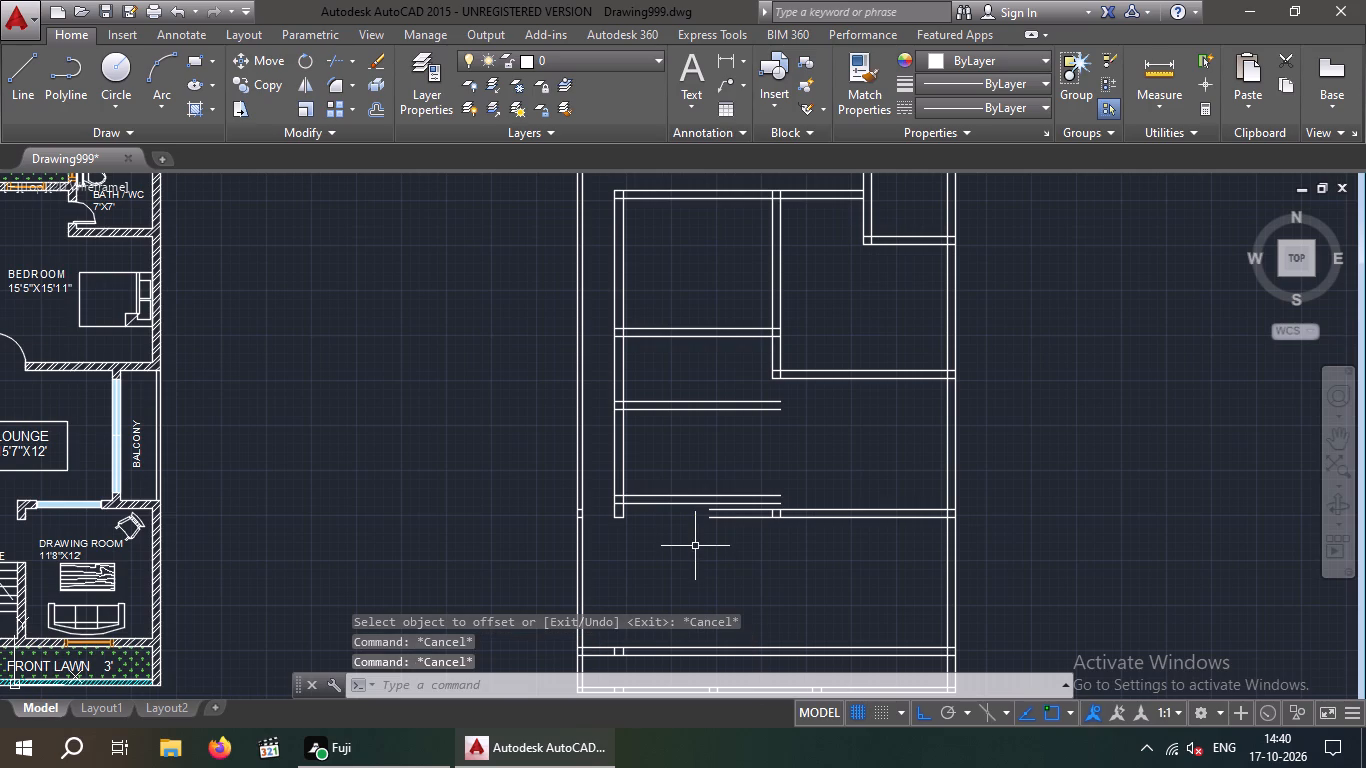
Offset the inner line of the kitchen's left wall 10' to the right for the kitchen's width.
{"action": "key", "text": "o"}
{"action": "key", "text": "Return"}
{"action": "middle_click_drag", "start_coordinate": [477, 560], "coordinate": [636, 534]}
{"action": "scroll", "coordinate": [624, 533], "scroll_direction": "down", "scroll_amount": 2}
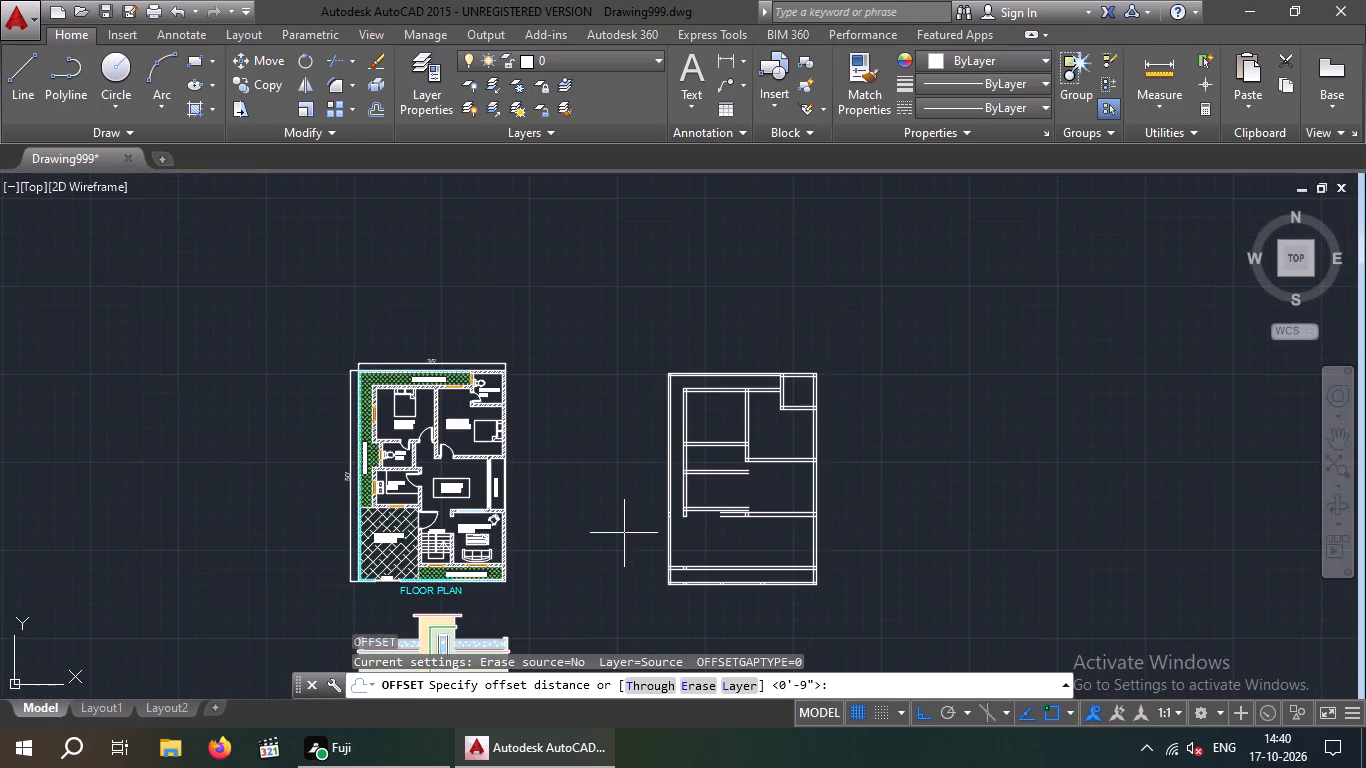
{"action": "scroll", "coordinate": [577, 531], "scroll_direction": "up", "scroll_amount": 2}
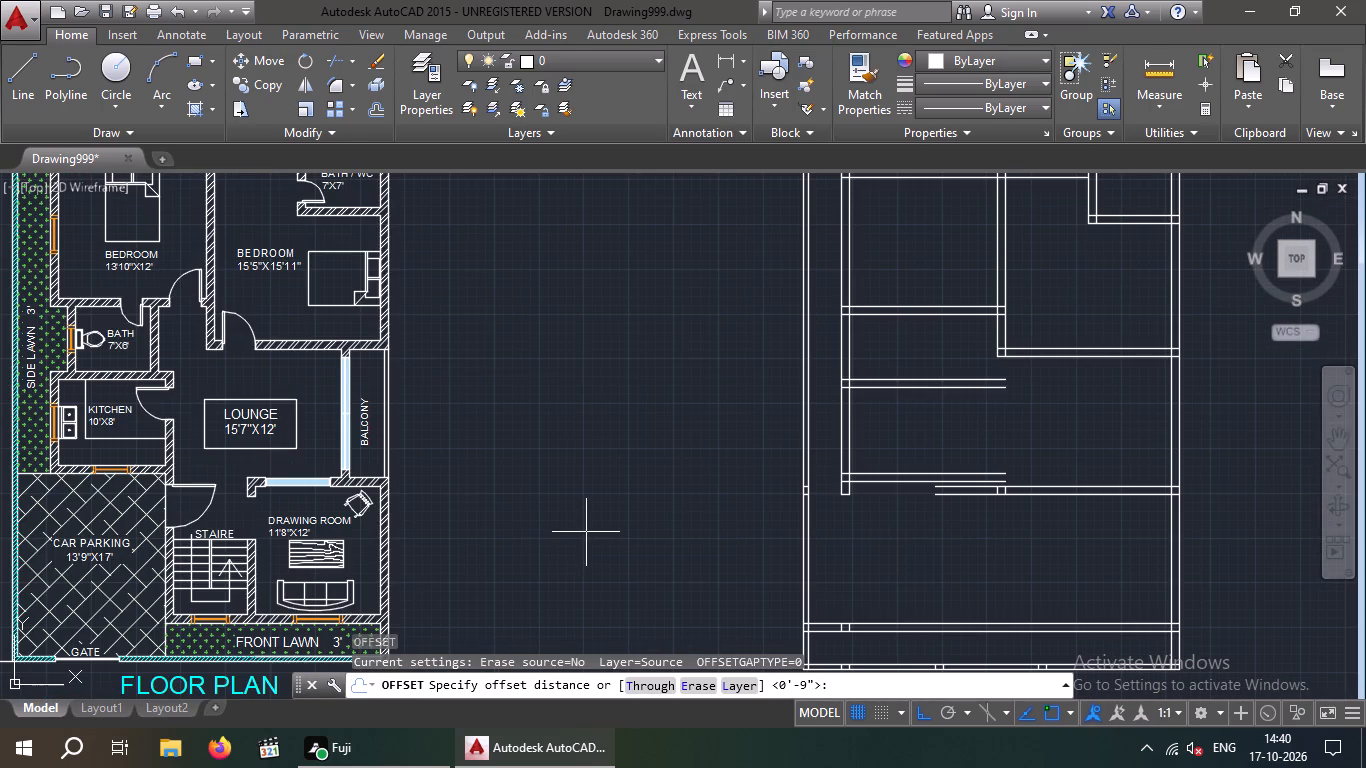
{"action": "type", "text": "10"}
{"action": "key", "text": "apostrophe"}
{"action": "key", "text": "Return"}
{"action": "left_click", "coordinate": [848, 449]}
{"action": "left_click", "coordinate": [939, 443]}
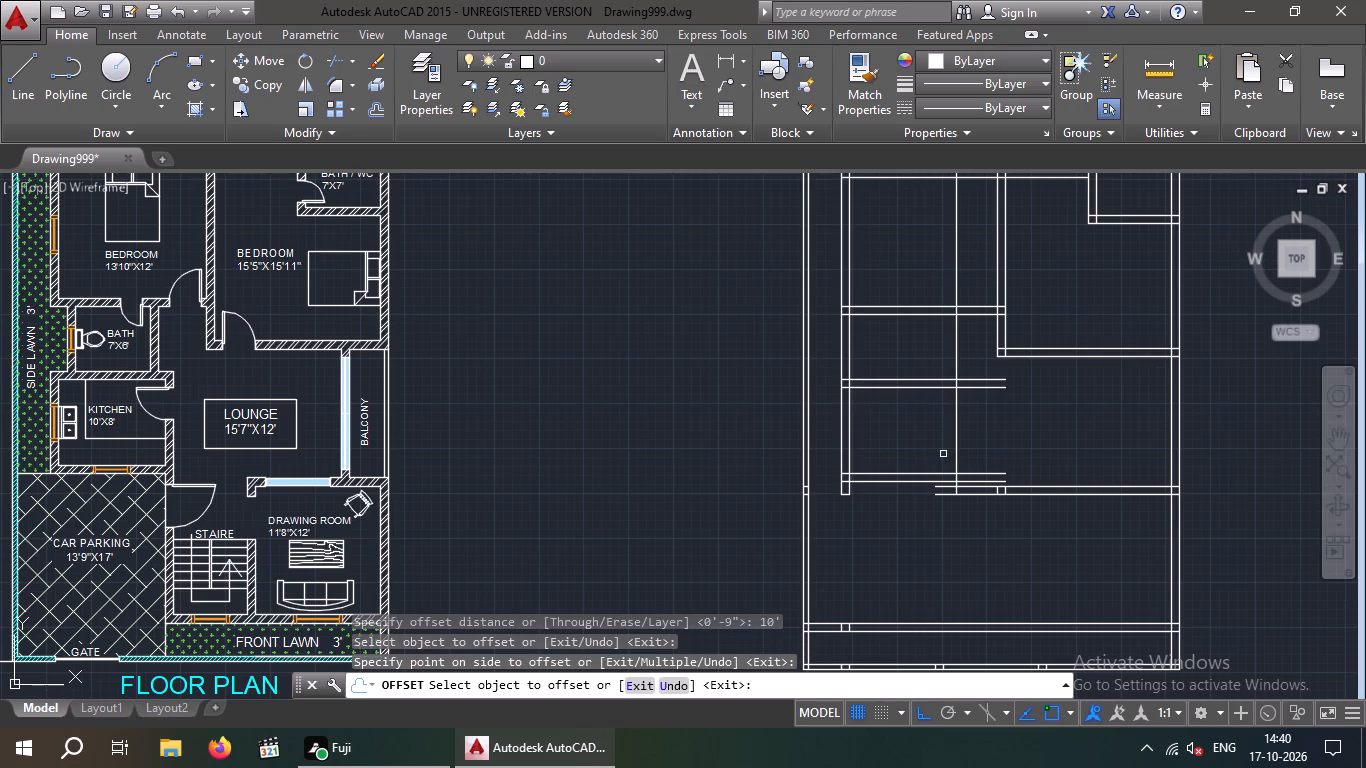
{"action": "key", "text": "Escape"}
{"action": "key", "text": "Escape"}
Offset the kitchen's new right wall line 9" to the right to give the wall its thickness.
{"action": "key", "text": "o"}
{"action": "key", "text": "Return"}
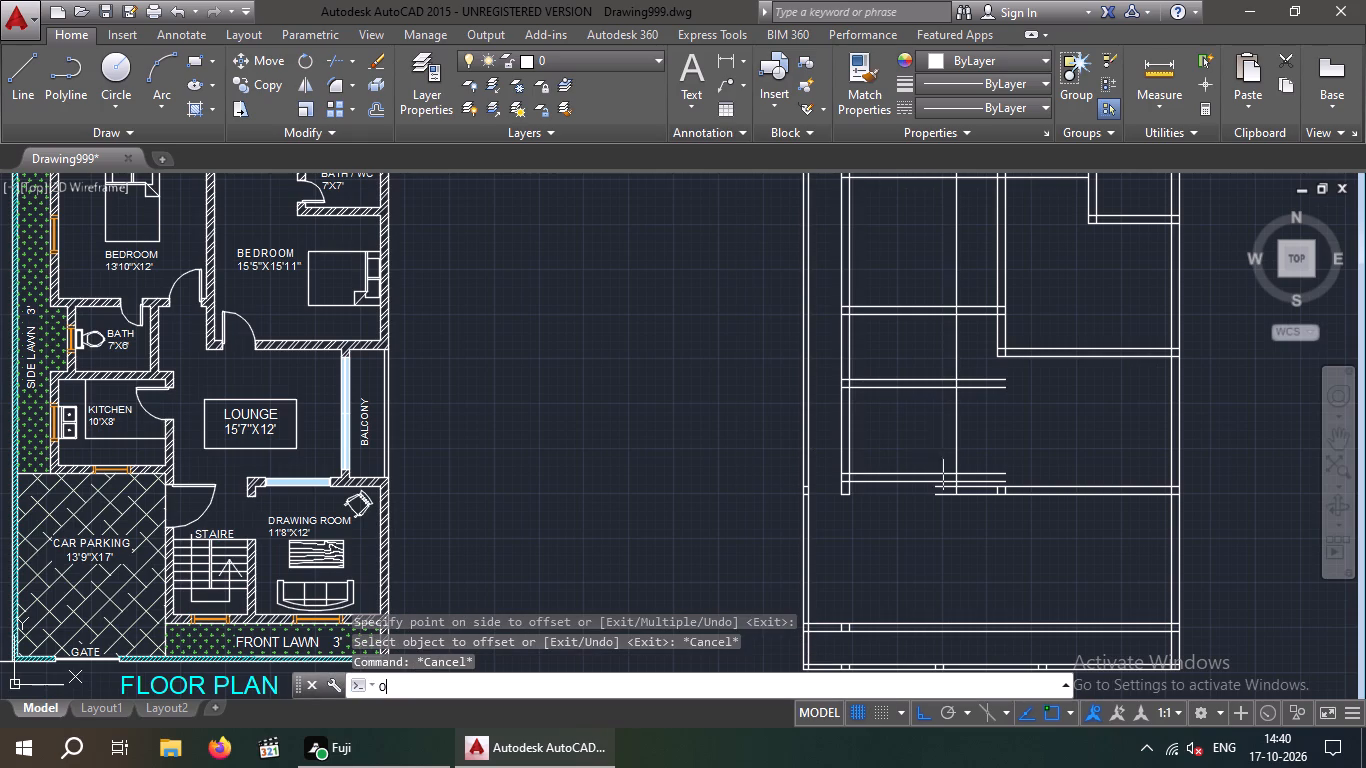
{"action": "key", "text": "9"}
{"action": "key", "text": "shift+quotedbl"}
{"action": "key", "text": "Return"}
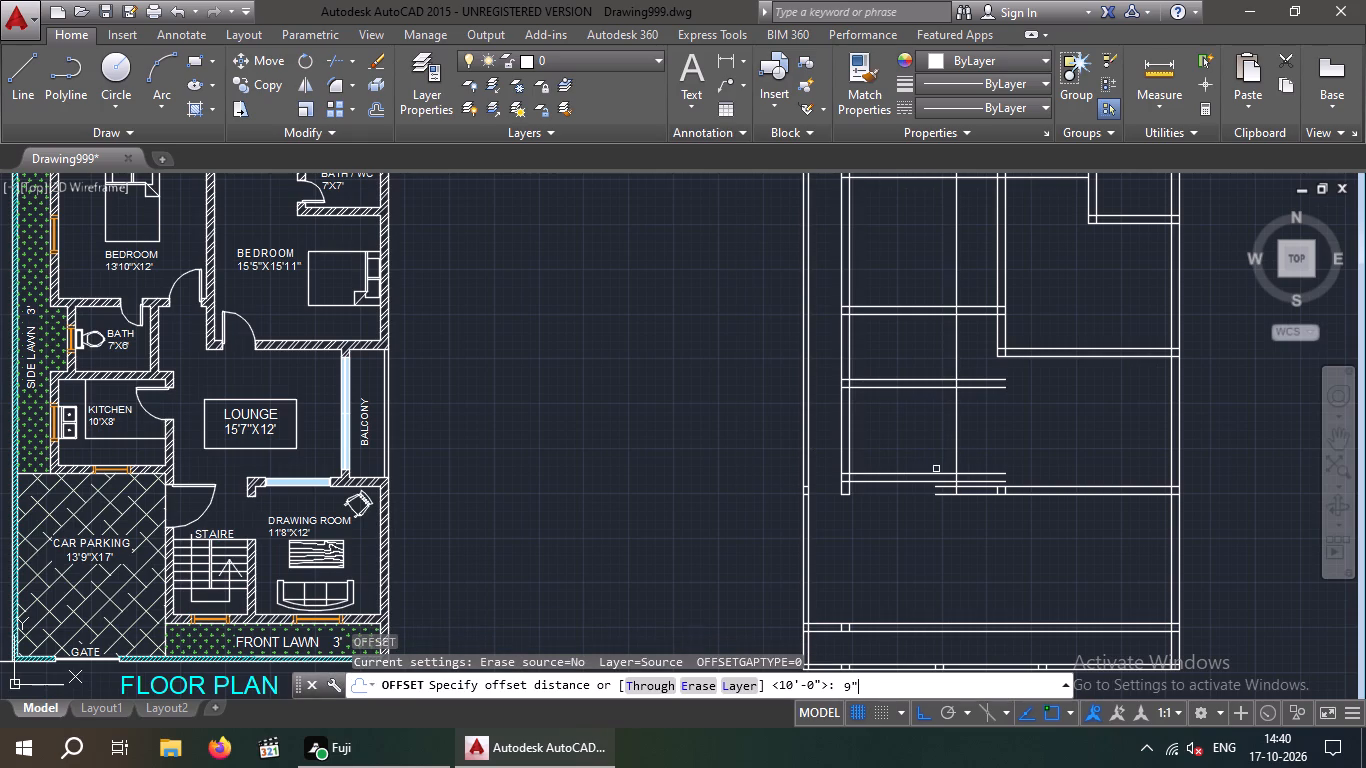
{"action": "left_click", "coordinate": [955, 446]}
{"action": "left_click", "coordinate": [1004, 445]}
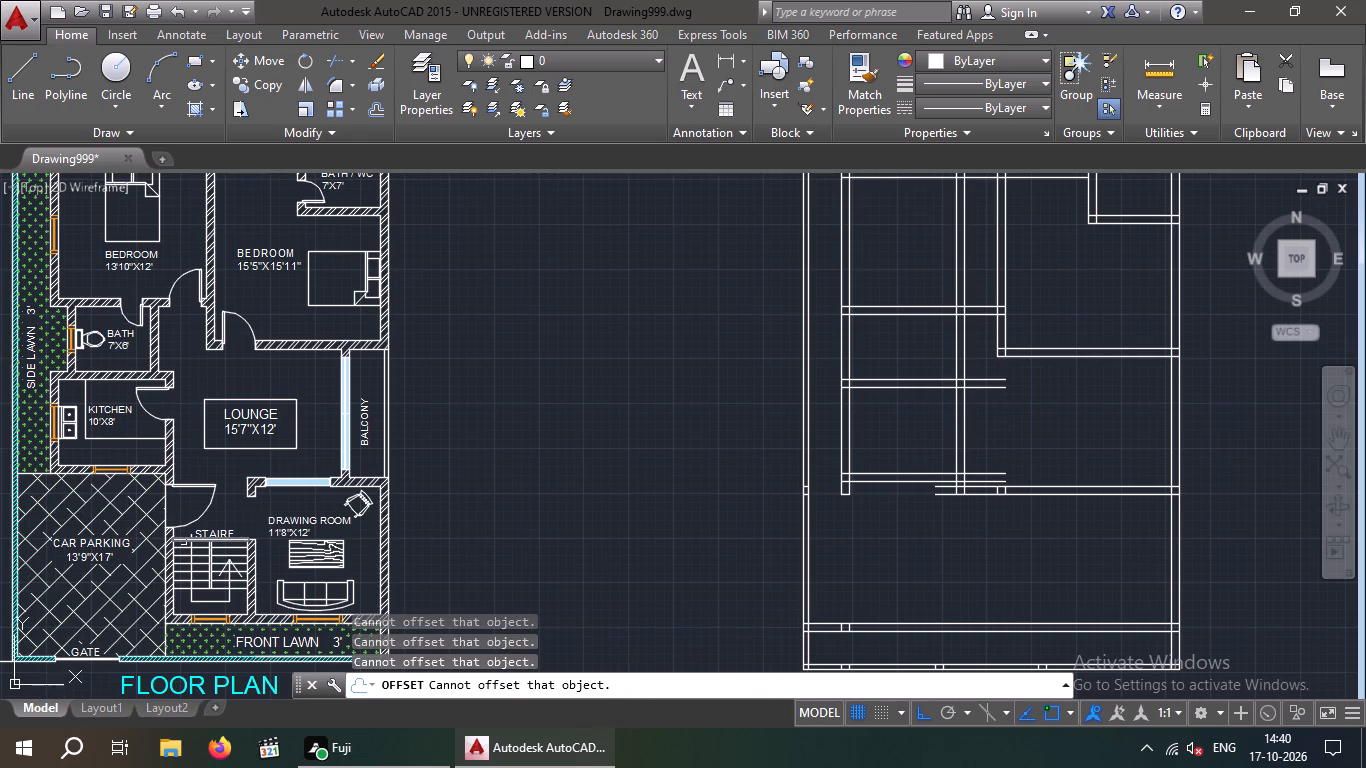
{"action": "scroll", "coordinate": [915, 522], "scroll_direction": "up", "scroll_amount": 2}
{"action": "key", "text": "Escape"}
{"action": "key", "text": "Escape"}
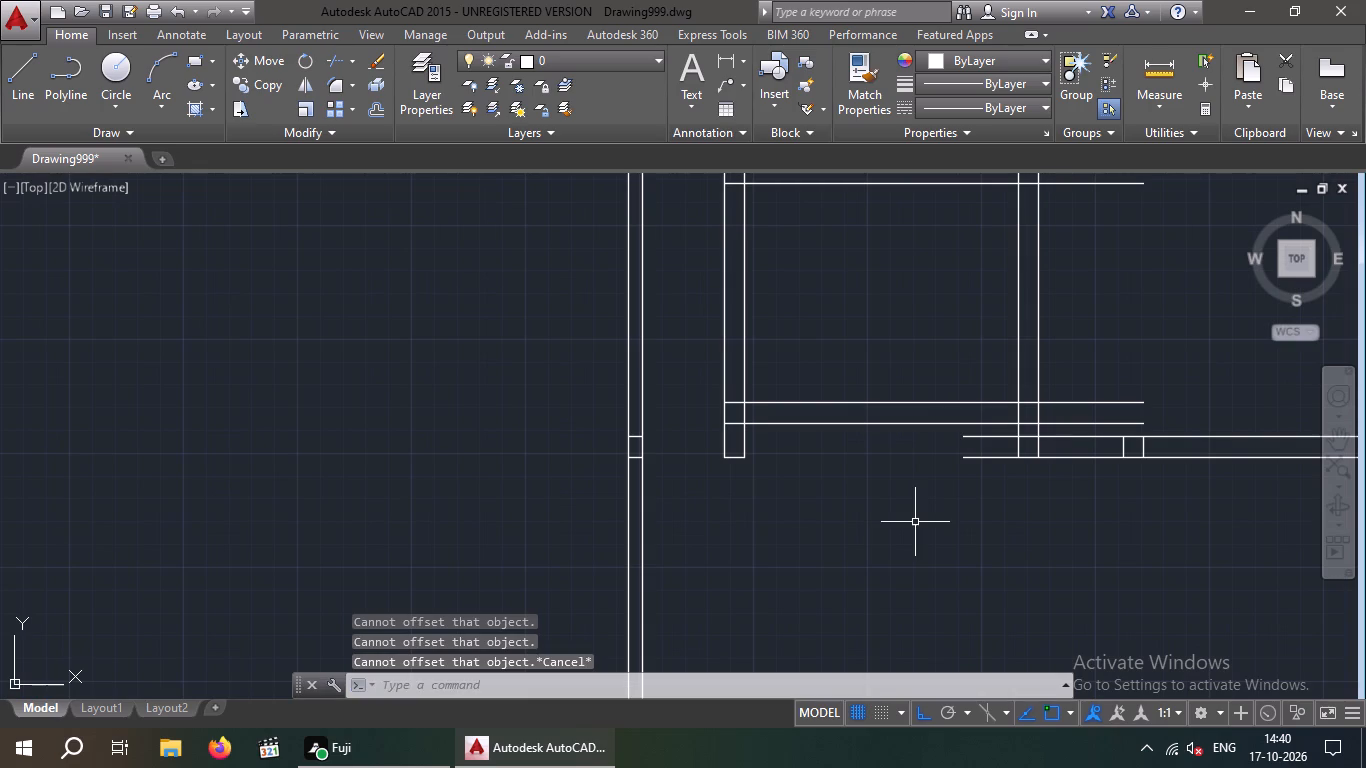
Extend both lines of the kitchen's right wall downward to the front lawn's upper wall.
{"action": "type", "text": "EX"}
{"action": "key", "text": "space"}
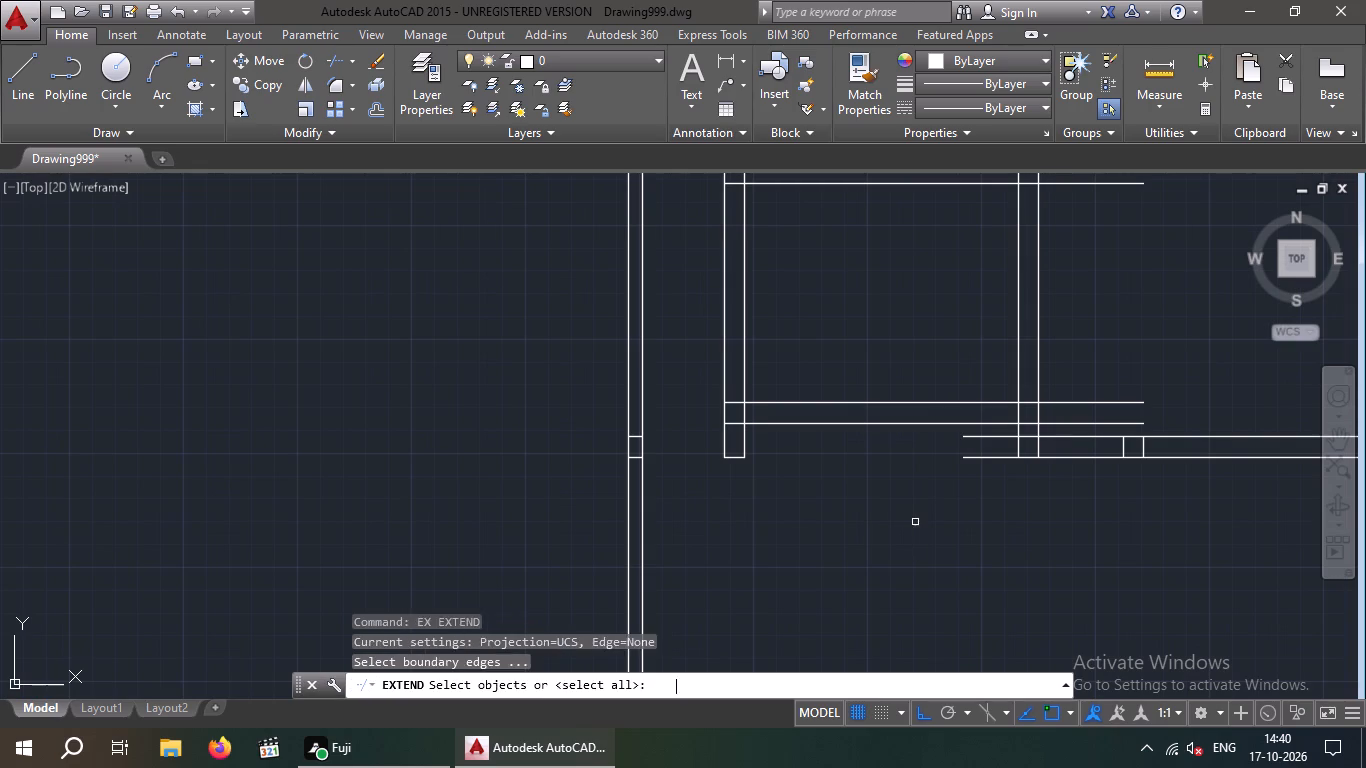
{"action": "key", "text": "space"}
{"action": "scroll", "coordinate": [956, 522], "scroll_direction": "down", "scroll_amount": 1}
{"action": "left_click_drag", "start_coordinate": [1054, 362], "coordinate": [955, 377]}
{"action": "left_click", "coordinate": [946, 380]}
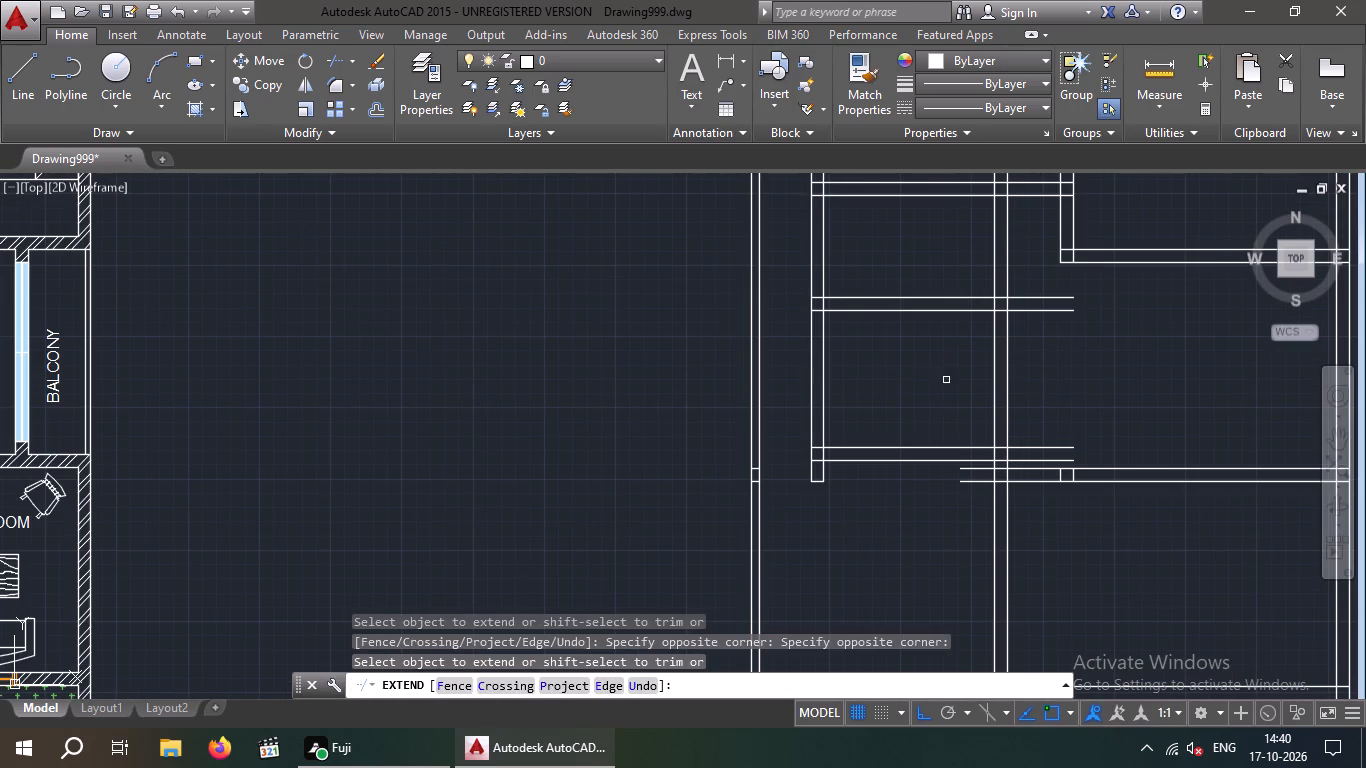
{"action": "scroll", "coordinate": [887, 508], "scroll_direction": "down", "scroll_amount": 1}
{"action": "middle_click_drag", "start_coordinate": [886, 507], "coordinate": [876, 480]}
{"action": "key", "text": "Escape"}
{"action": "key", "text": "Escape"}
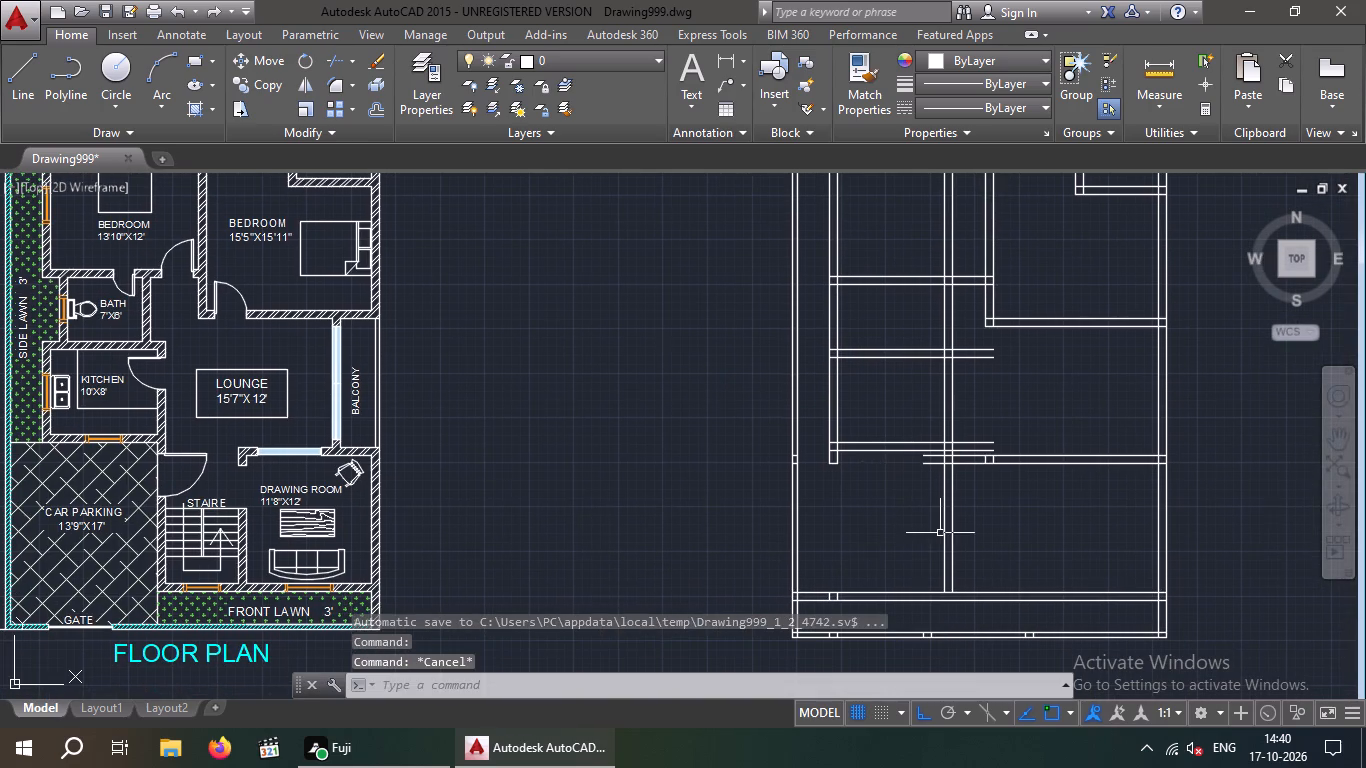
Trim the overhanging ends of the drawing room's upper wall and the kitchen's lower wall beyond the new vertical wall.
{"action": "type", "text": "TR"}
{"action": "key", "text": "space"}
{"action": "key", "text": "space"}
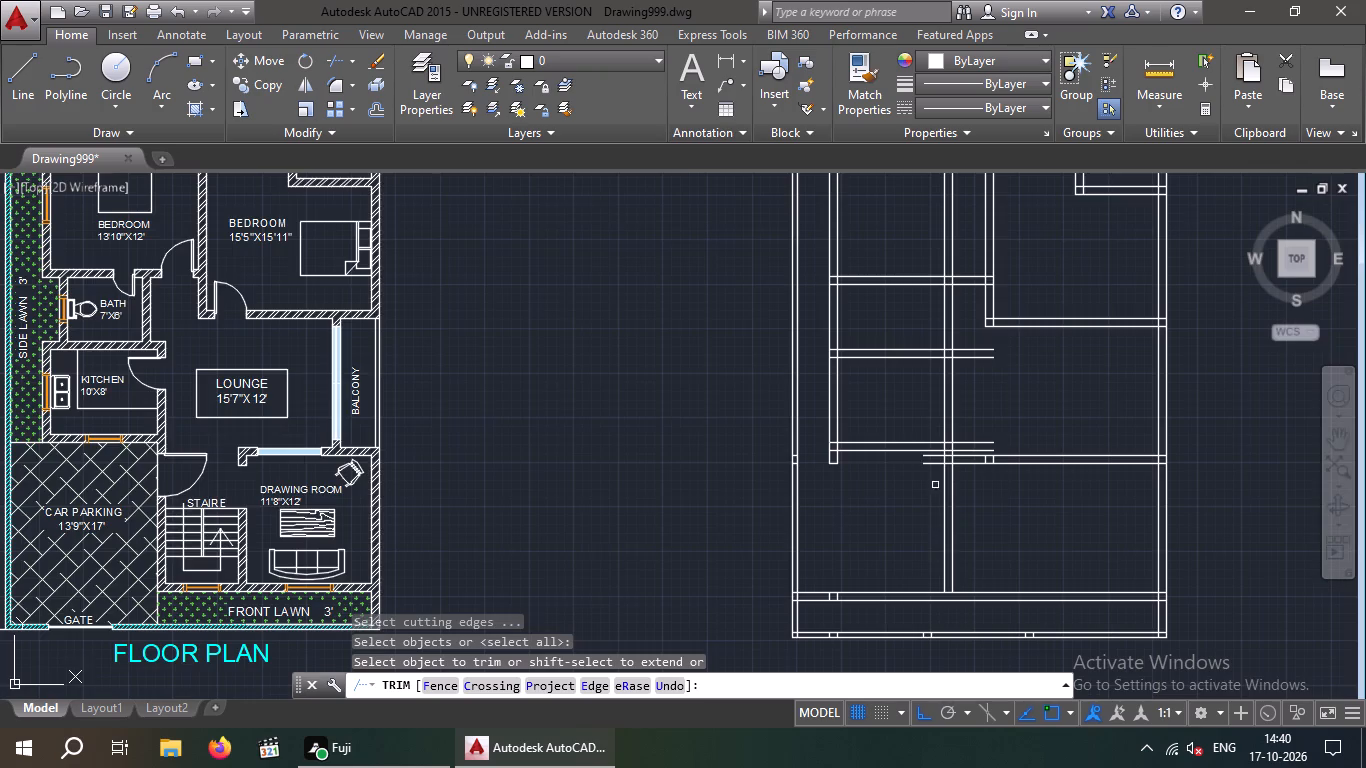
{"action": "scroll", "coordinate": [934, 478], "scroll_direction": "up", "scroll_amount": 4}
{"action": "left_click_drag", "start_coordinate": [956, 479], "coordinate": [924, 433]}
{"action": "left_click", "coordinate": [898, 349]}
{"action": "scroll", "coordinate": [899, 368], "scroll_direction": "down", "scroll_amount": 2}
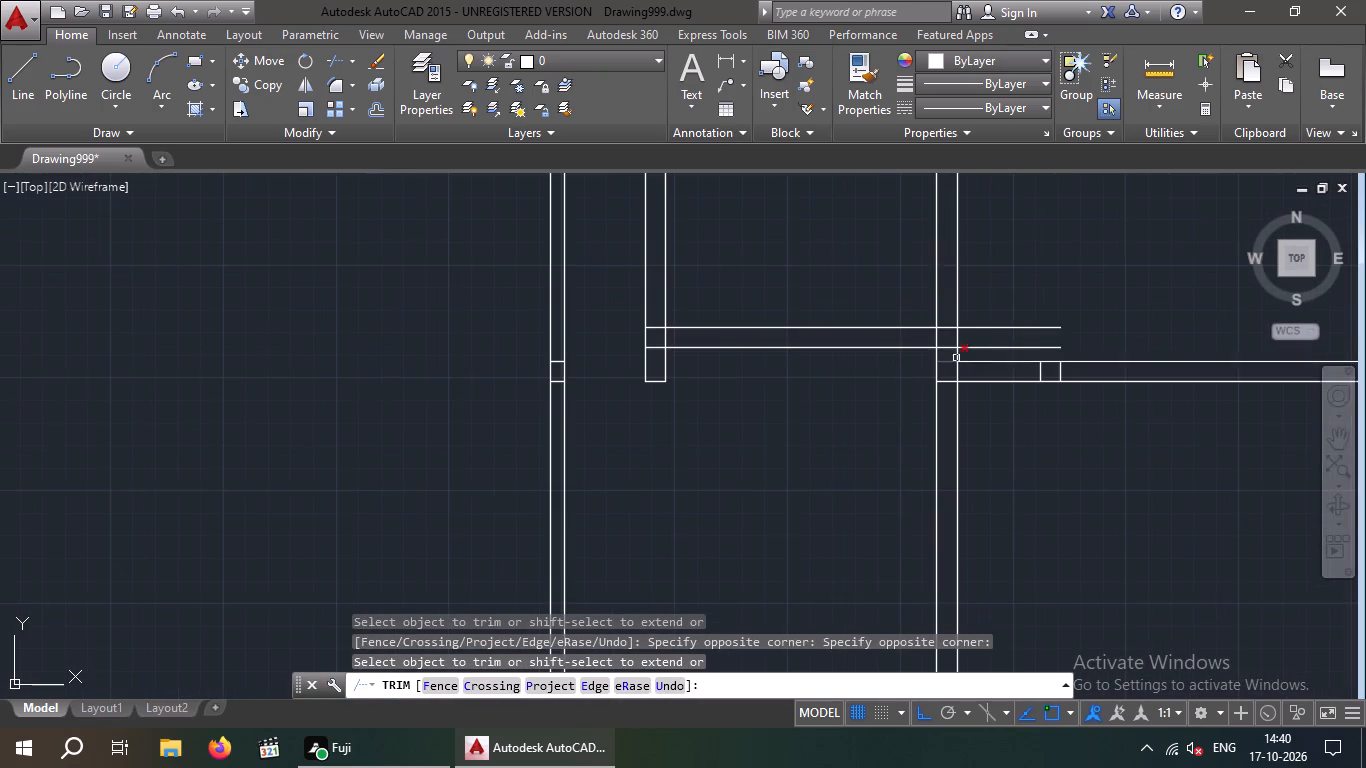
{"action": "scroll", "coordinate": [974, 343], "scroll_direction": "up", "scroll_amount": 3}
{"action": "left_click_drag", "start_coordinate": [984, 378], "coordinate": [970, 350]}
{"action": "left_click", "coordinate": [952, 266]}
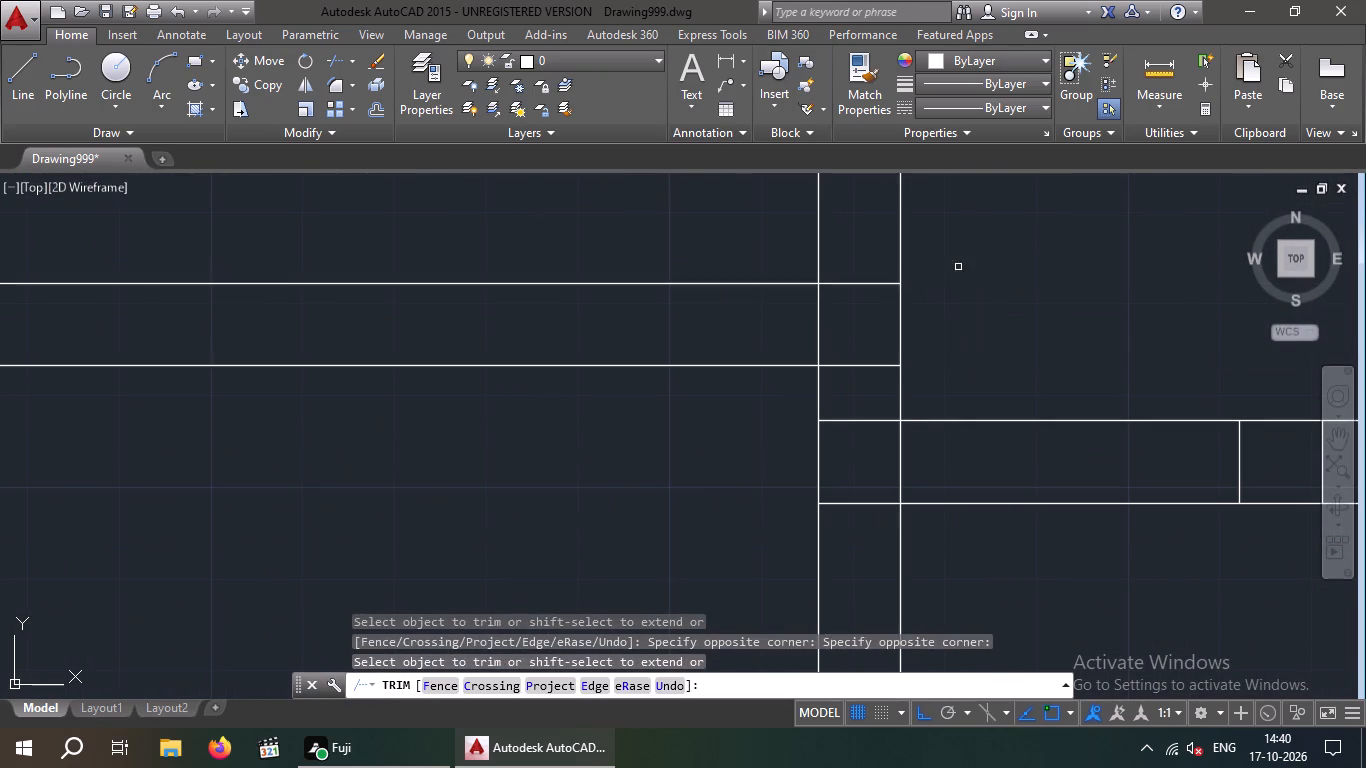
{"action": "scroll", "coordinate": [959, 267], "scroll_direction": "down", "scroll_amount": 3}
{"action": "middle_click_drag", "start_coordinate": [1032, 430], "coordinate": [934, 466]}
{"action": "scroll", "coordinate": [960, 448], "scroll_direction": "down", "scroll_amount": 2}
{"action": "middle_click_drag", "start_coordinate": [1029, 453], "coordinate": [1040, 449]}
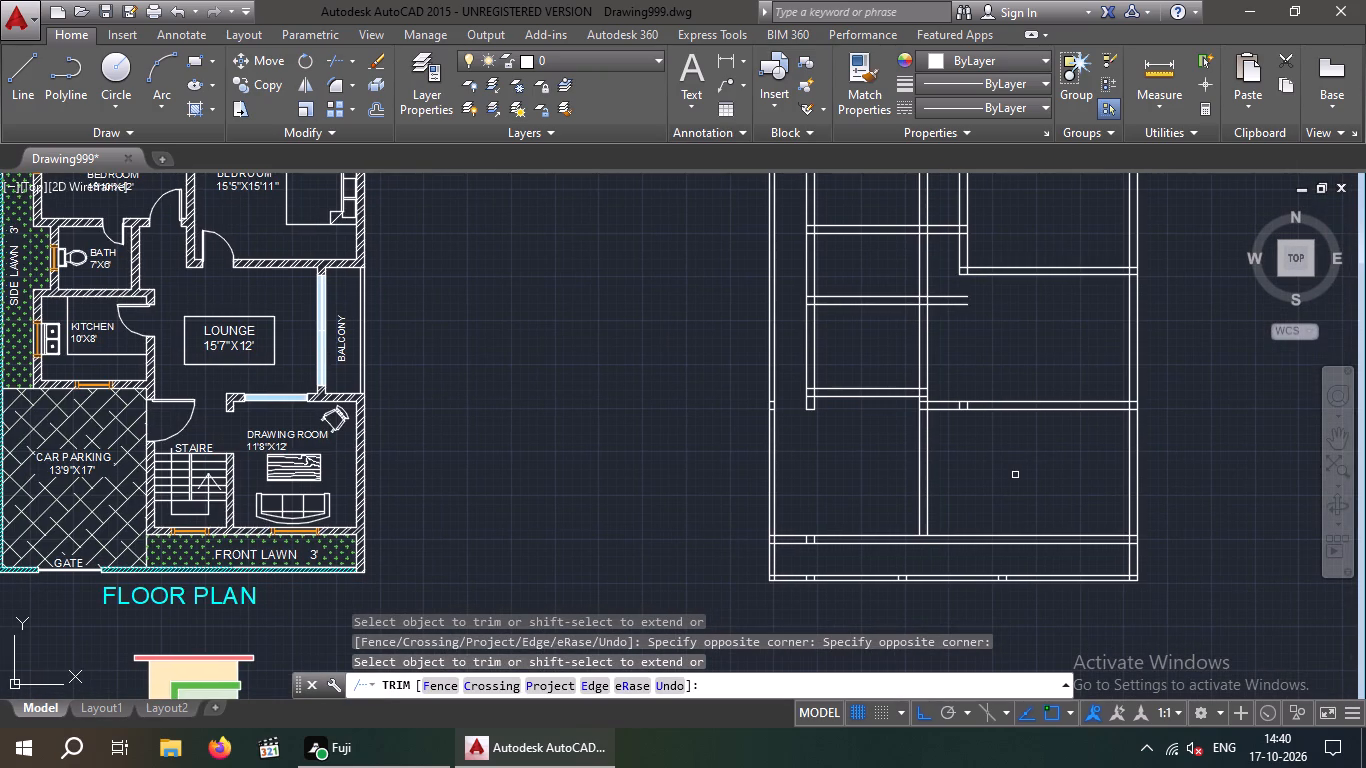
Trim the horizontal line pieces crossing inside the new vertical wall at the kitchen's lower right corner.
{"action": "scroll", "coordinate": [915, 396], "scroll_direction": "up", "scroll_amount": 4}
{"action": "left_click_drag", "start_coordinate": [973, 454], "coordinate": [956, 399]}
{"action": "left_click", "coordinate": [951, 380]}
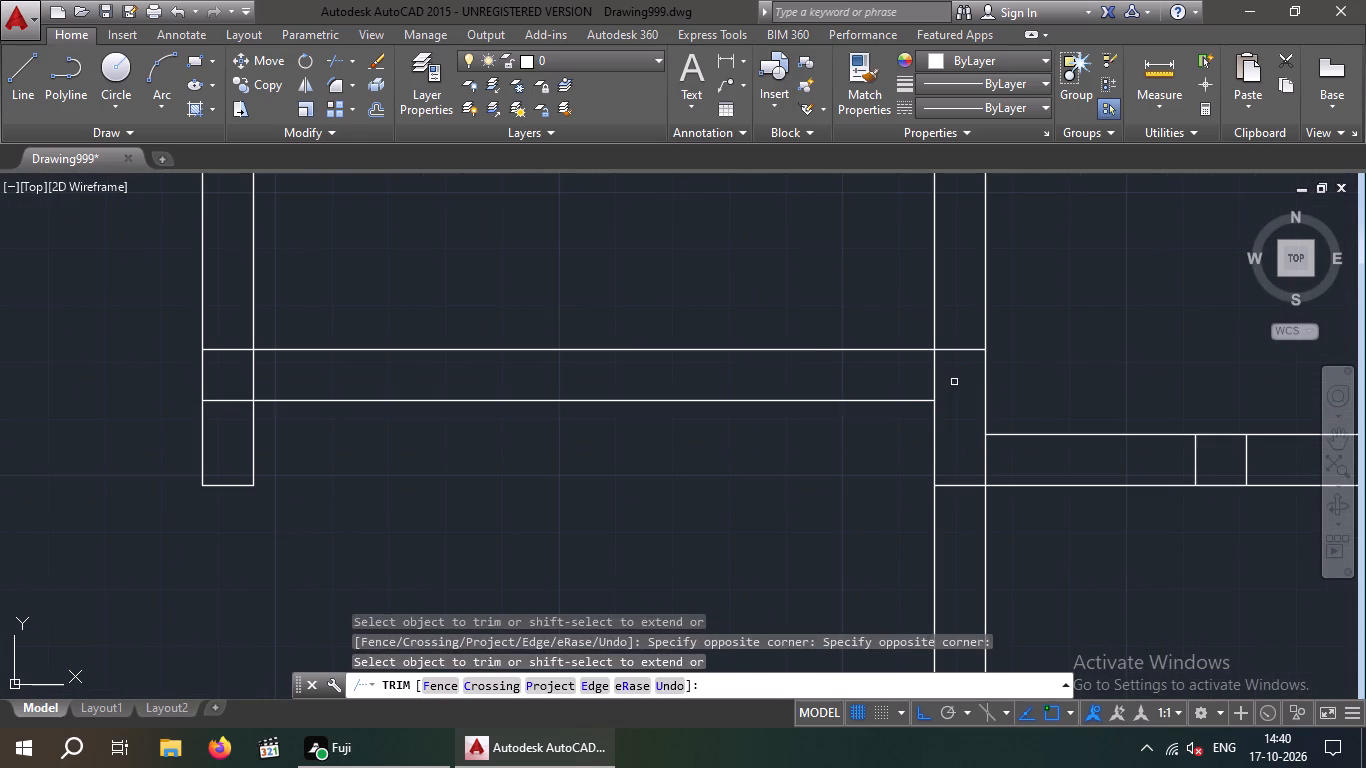
{"action": "scroll", "coordinate": [956, 384], "scroll_direction": "down", "scroll_amount": 1}
{"action": "left_click_drag", "start_coordinate": [952, 377], "coordinate": [942, 378]}
{"action": "left_click", "coordinate": [941, 378]}
{"action": "scroll", "coordinate": [941, 378], "scroll_direction": "down", "scroll_amount": 3}
{"action": "middle_click_drag", "start_coordinate": [904, 439], "coordinate": [857, 440]}
{"action": "scroll", "coordinate": [857, 431], "scroll_direction": "down", "scroll_amount": 1}
{"action": "key", "text": "Escape"}
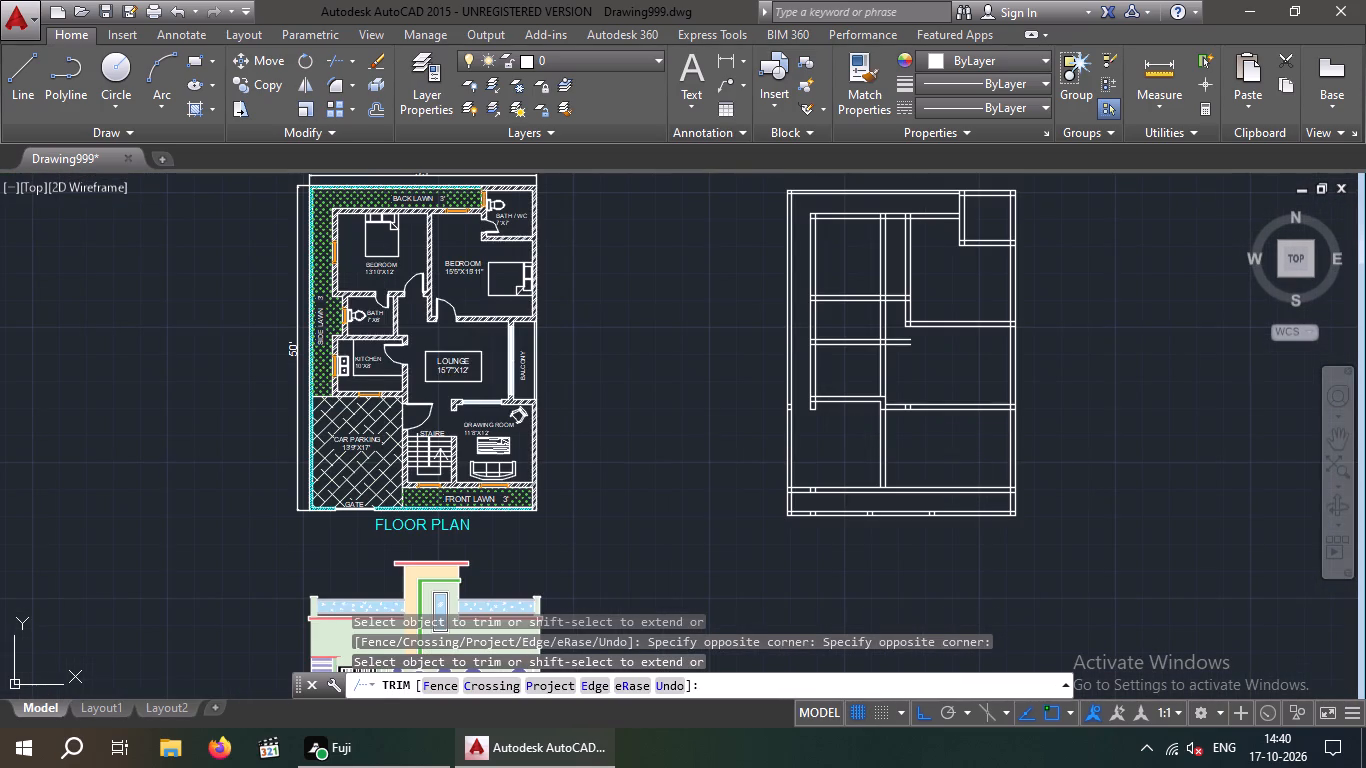
{"action": "key", "text": "Escape"}
Offset the inner line of the plan's right outer wall 11'8" to the left for the drawing room's width.
{"action": "middle_click_drag", "start_coordinate": [931, 444], "coordinate": [862, 444]}
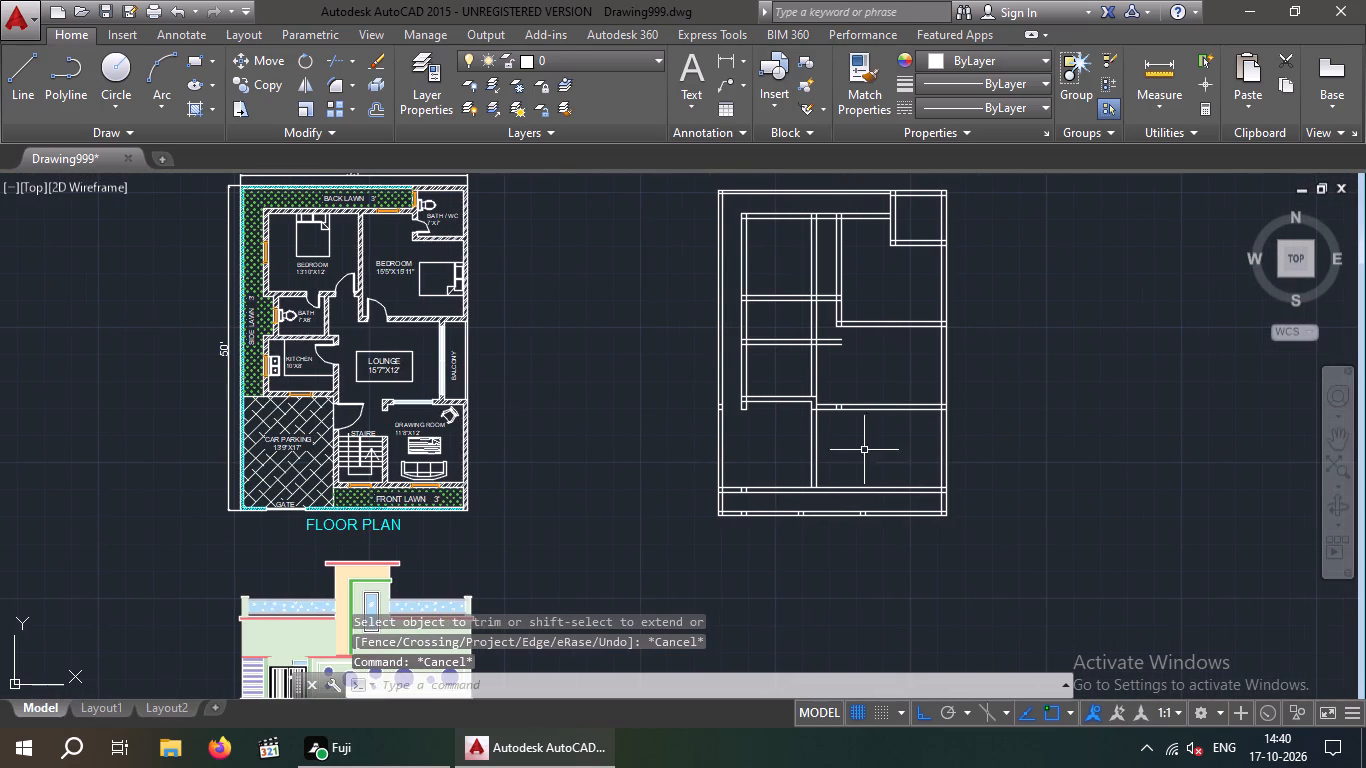
{"action": "key", "text": "o"}
{"action": "key", "text": "Return"}
{"action": "scroll", "coordinate": [426, 451], "scroll_direction": "up", "scroll_amount": 1}
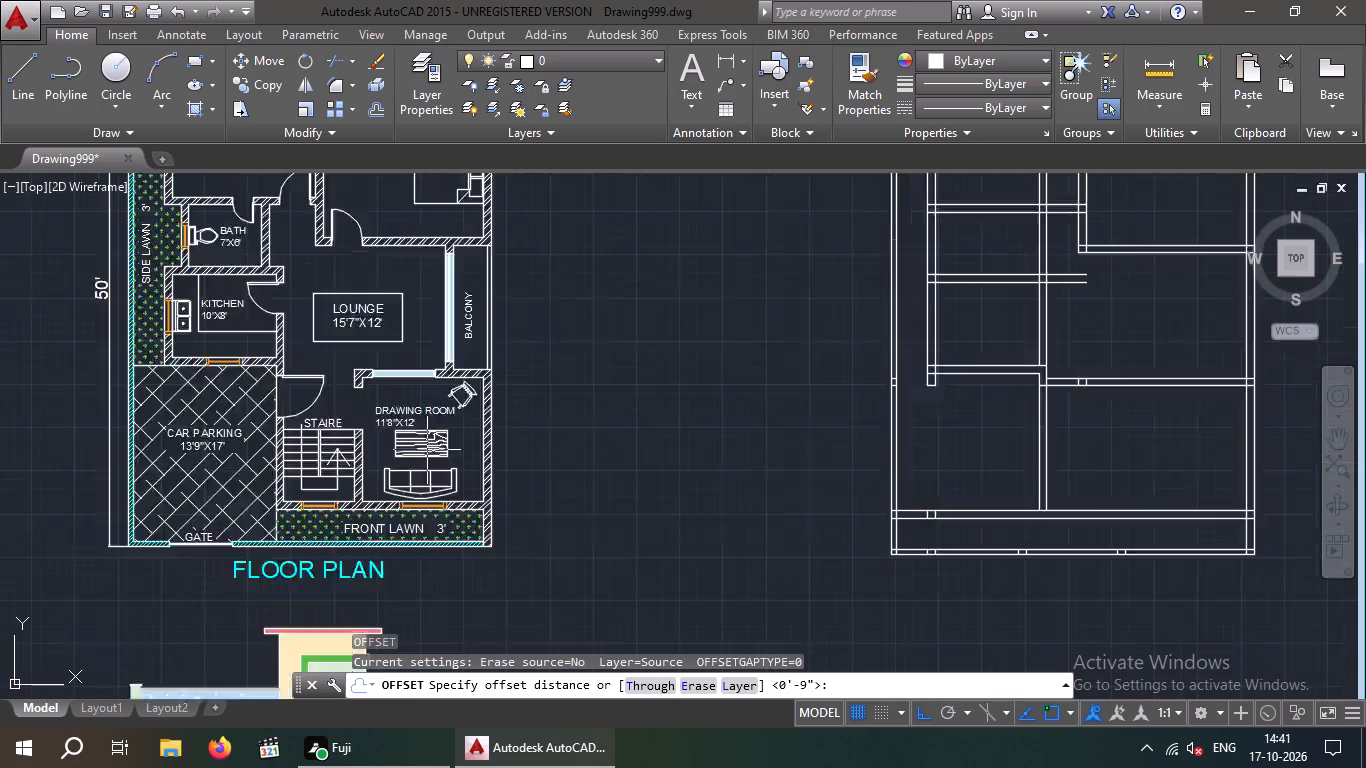
{"action": "scroll", "coordinate": [427, 450], "scroll_direction": "up", "scroll_amount": 1}
{"action": "scroll", "coordinate": [438, 454], "scroll_direction": "down", "scroll_amount": 1}
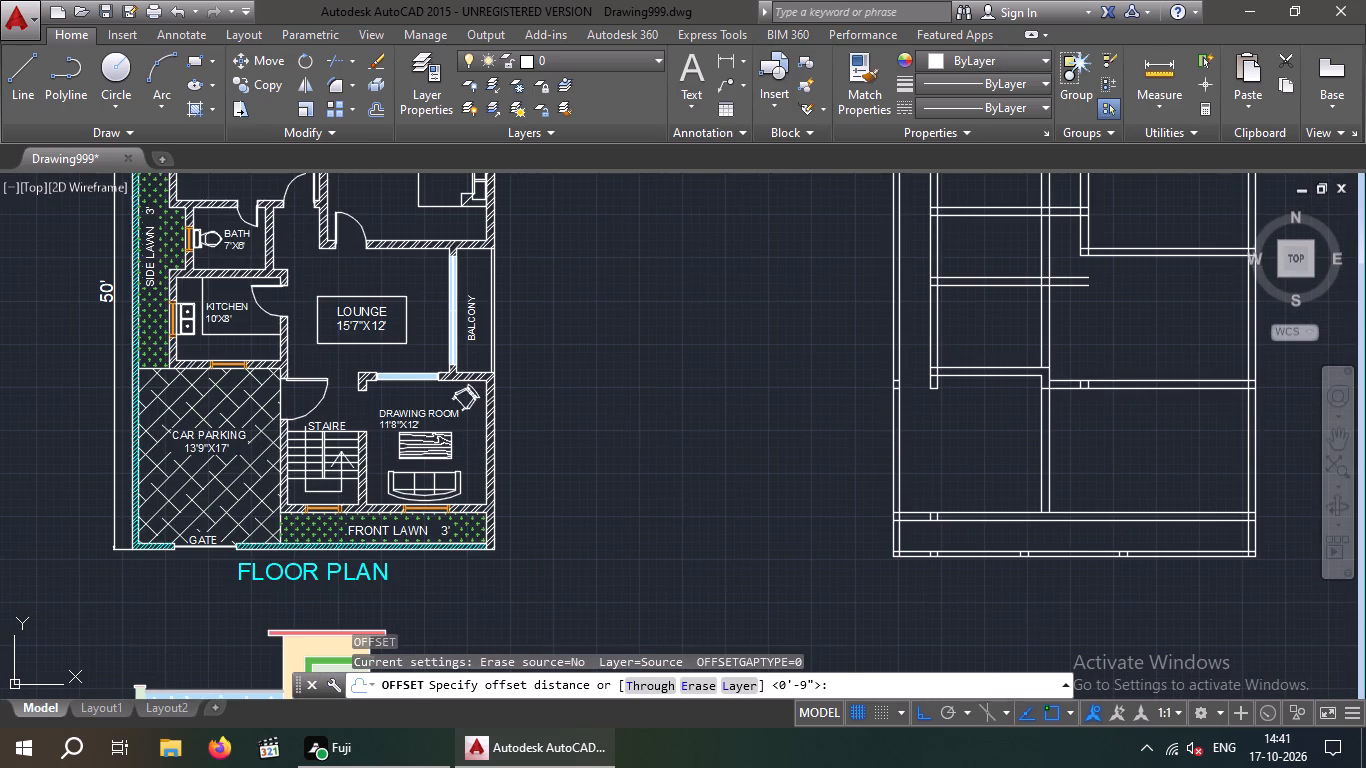
{"action": "type", "text": "11'8'"}
{"action": "key", "text": "BackSpace"}
{"action": "key", "text": "shift+quotedbl"}
{"action": "key", "text": "Return"}
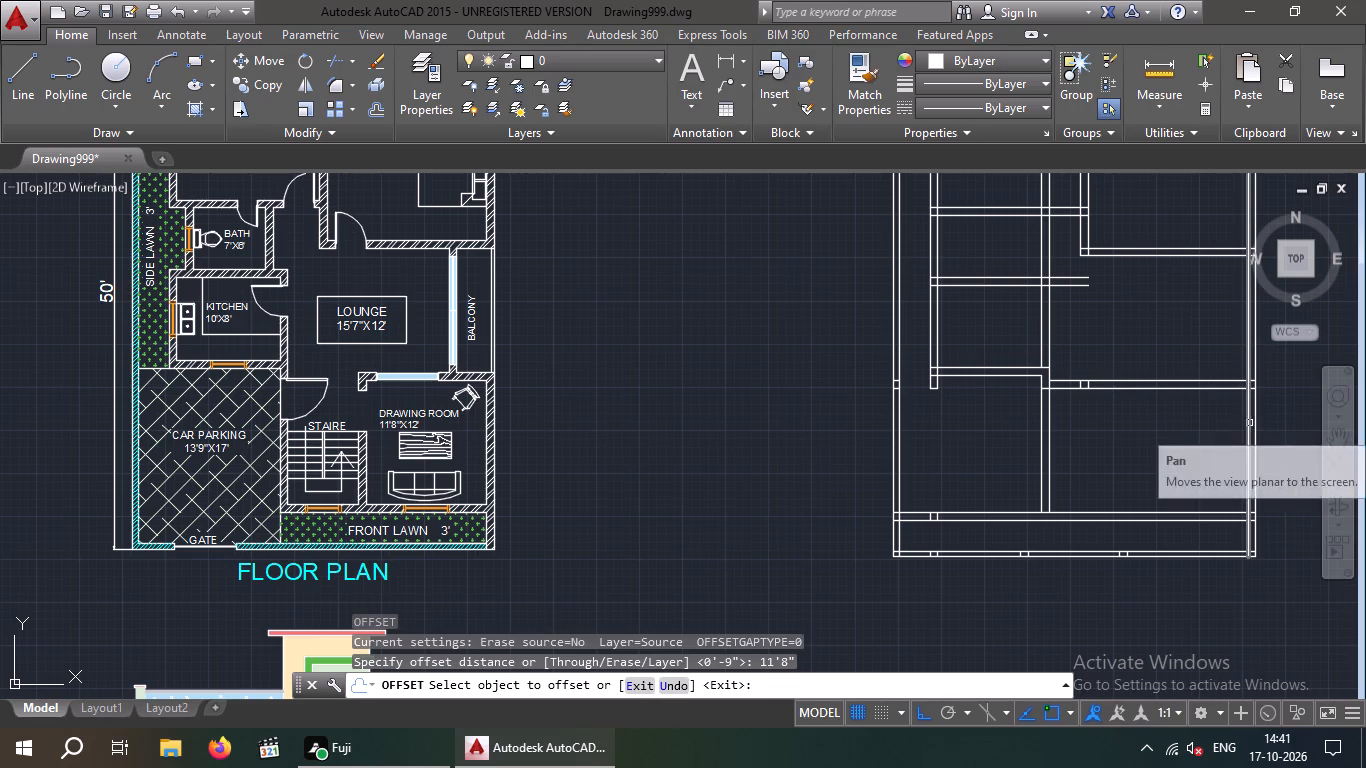
{"action": "left_click_drag", "start_coordinate": [1249, 423], "coordinate": [1225, 432]}
{"action": "left_click", "coordinate": [1194, 440]}
{"action": "key", "text": "Escape"}
{"action": "key", "text": "Escape"}
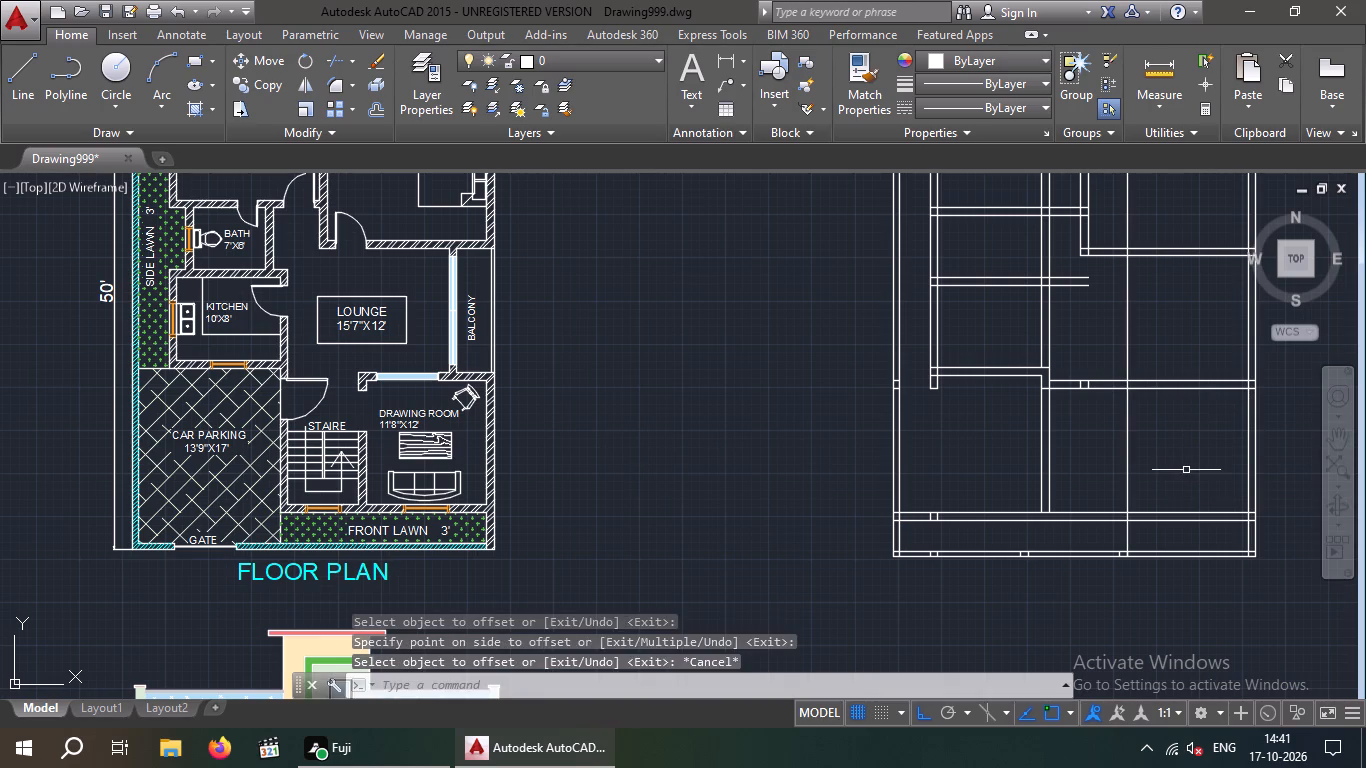
Offset the drawing room's new left wall line 9" to the left to form the wall thickness.
{"action": "key", "text": "o"}
{"action": "key", "text": "Return"}
{"action": "key", "text": "9"}
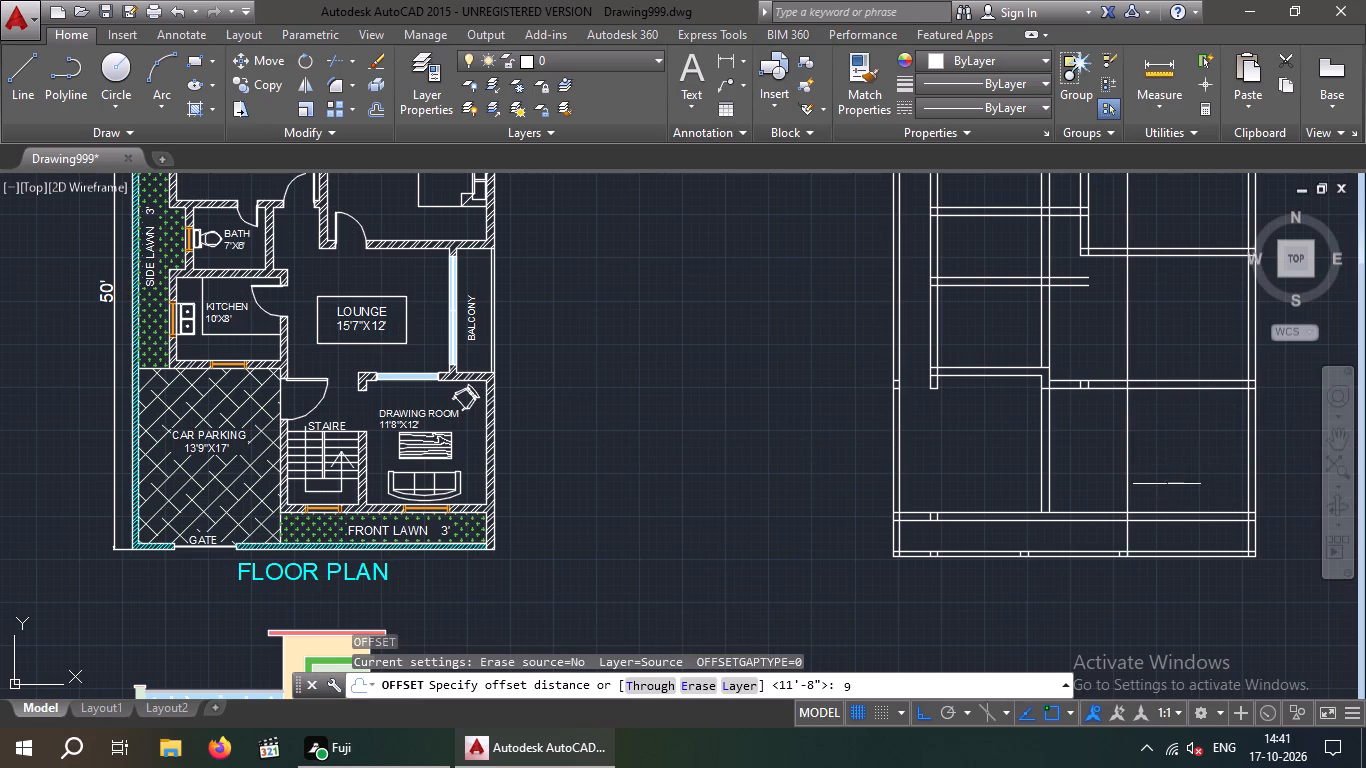
{"action": "key", "text": "shift+quotedbl"}
{"action": "key", "text": "Return"}
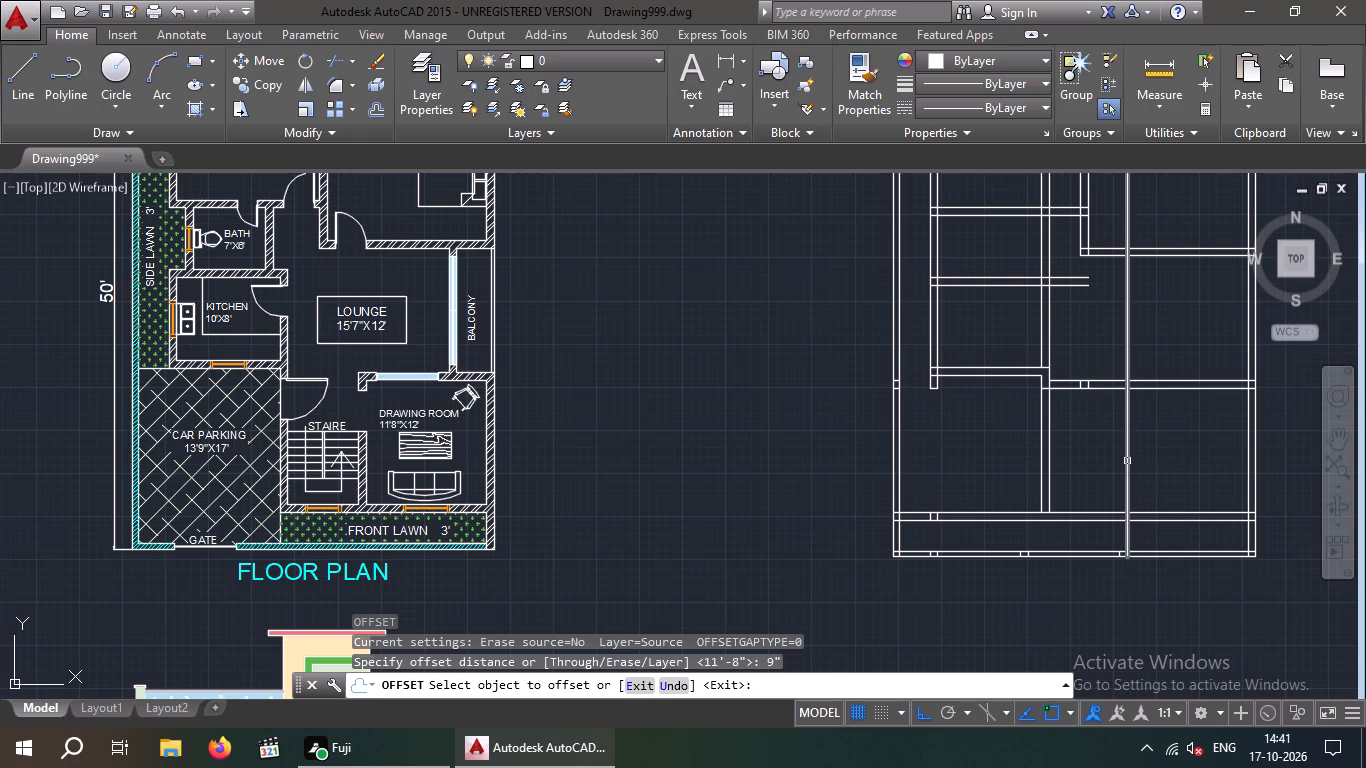
{"action": "left_click", "coordinate": [1126, 460]}
{"action": "left_click", "coordinate": [1113, 460]}
{"action": "key", "text": "Escape"}
{"action": "key", "text": "Escape"}
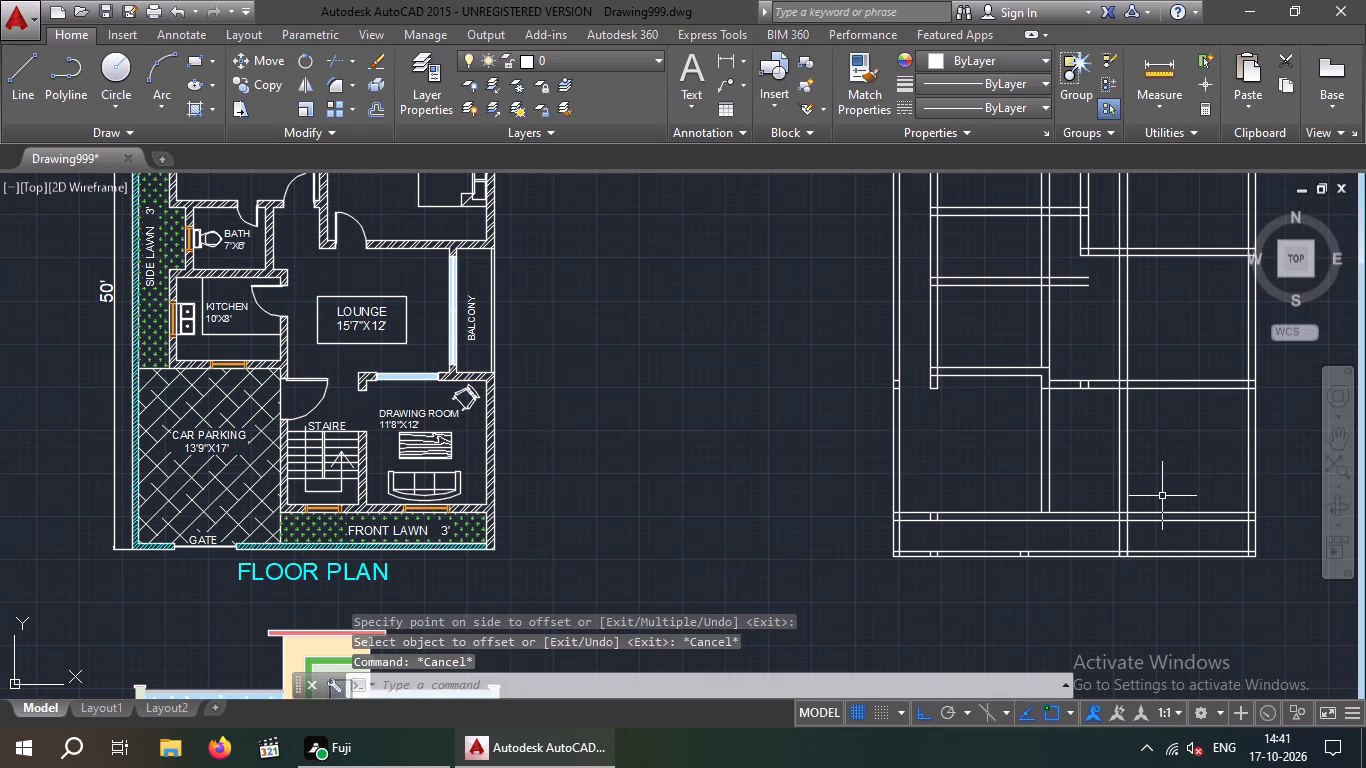
Trim the drawing room's left wall lines where they run through the front lawn and above the room's upper wall.
{"action": "key", "text": "t"}
{"action": "type", "text": "R"}
{"action": "key", "text": "space"}
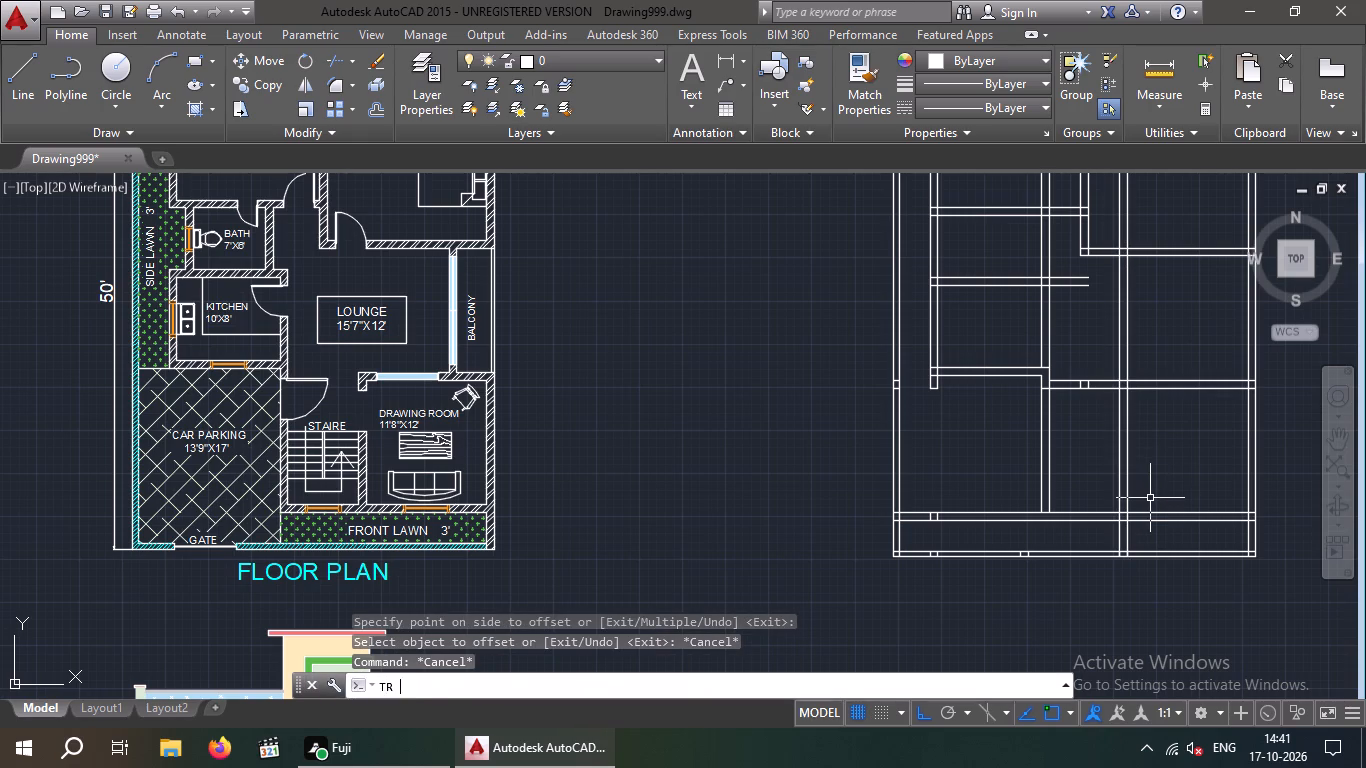
{"action": "key", "text": "space"}
{"action": "scroll", "coordinate": [1129, 511], "scroll_direction": "up", "scroll_amount": 3}
{"action": "left_click_drag", "start_coordinate": [1200, 598], "coordinate": [1012, 620]}
{"action": "left_click", "coordinate": [958, 635]}
{"action": "scroll", "coordinate": [1031, 604], "scroll_direction": "down", "scroll_amount": 3}
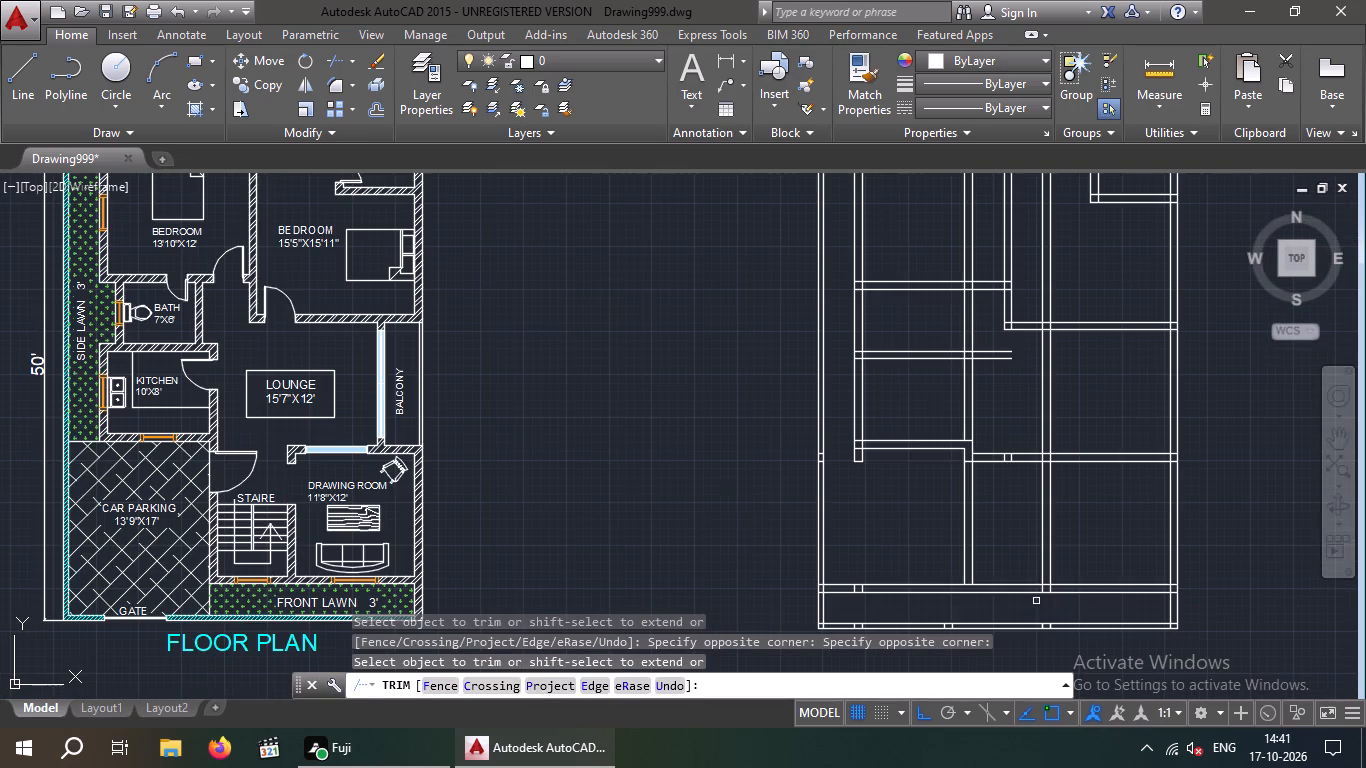
{"action": "middle_click_drag", "start_coordinate": [1059, 434], "coordinate": [1017, 294]}
{"action": "scroll", "coordinate": [1053, 294], "scroll_direction": "up", "scroll_amount": 1}
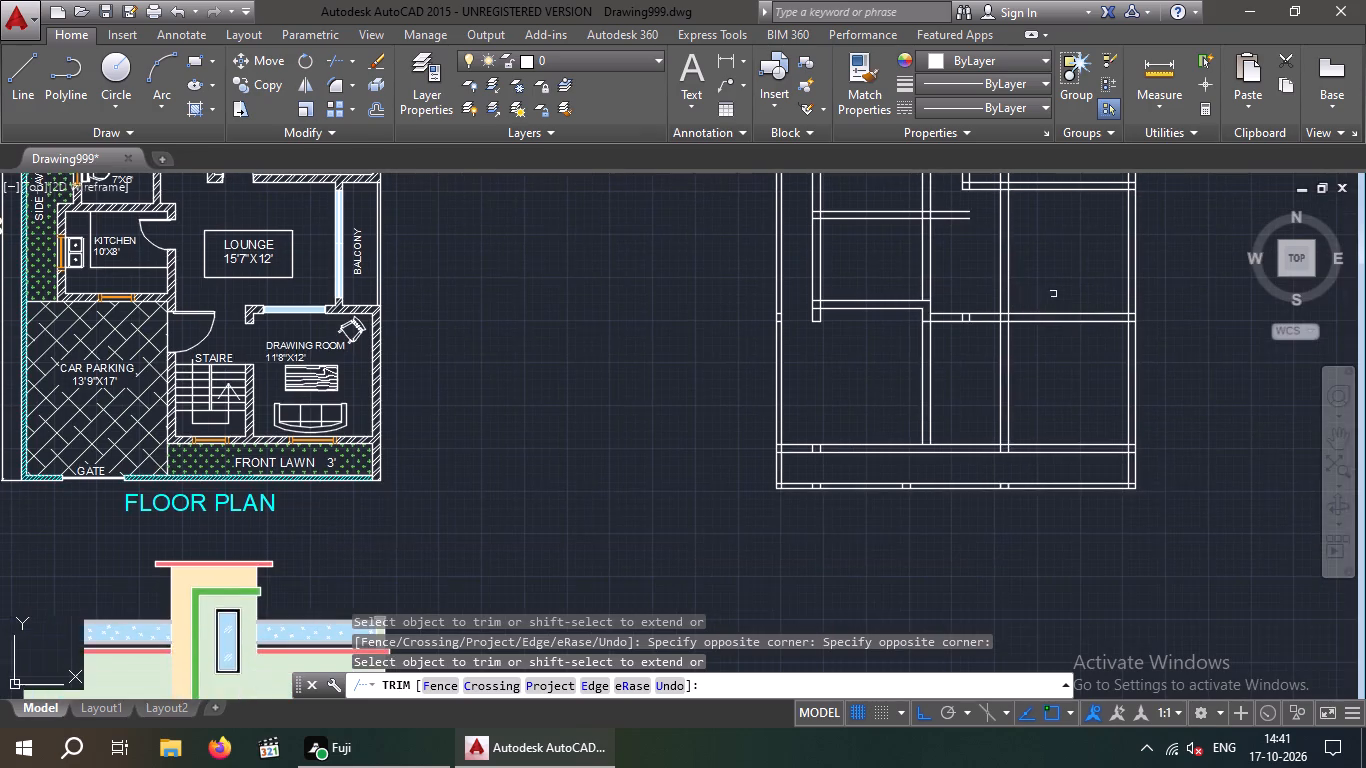
{"action": "scroll", "coordinate": [1053, 294], "scroll_direction": "up", "scroll_amount": 1}
{"action": "left_click_drag", "start_coordinate": [1034, 269], "coordinate": [927, 296]}
{"action": "left_click", "coordinate": [862, 306]}
{"action": "scroll", "coordinate": [946, 265], "scroll_direction": "down", "scroll_amount": 2}
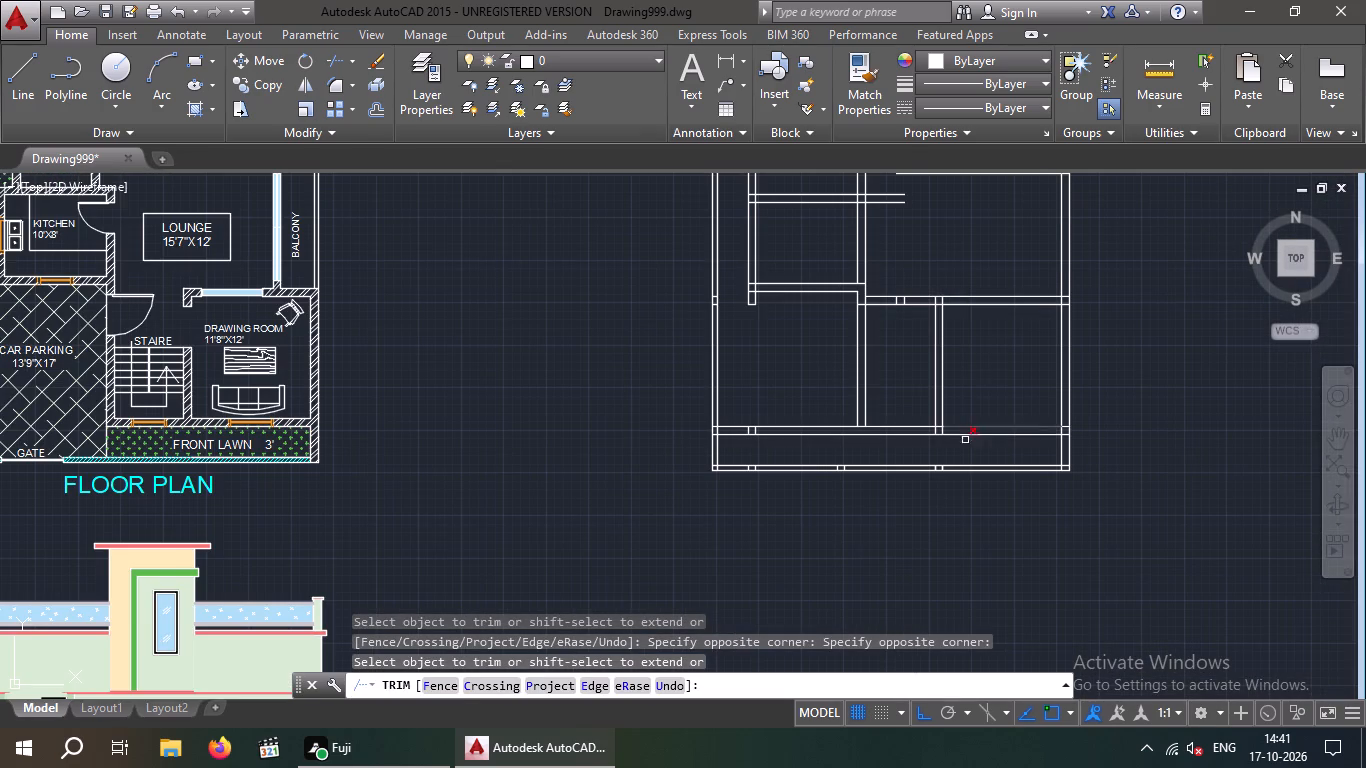
Trim the overhanging ends of the kitchen's upper wall beyond the kitchen's right wall.
{"action": "middle_click", "coordinate": [945, 499]}
{"action": "middle_click_drag", "start_coordinate": [896, 326], "coordinate": [880, 542]}
{"action": "scroll", "coordinate": [871, 441], "scroll_direction": "up", "scroll_amount": 2}
{"action": "left_click_drag", "start_coordinate": [873, 447], "coordinate": [836, 425]}
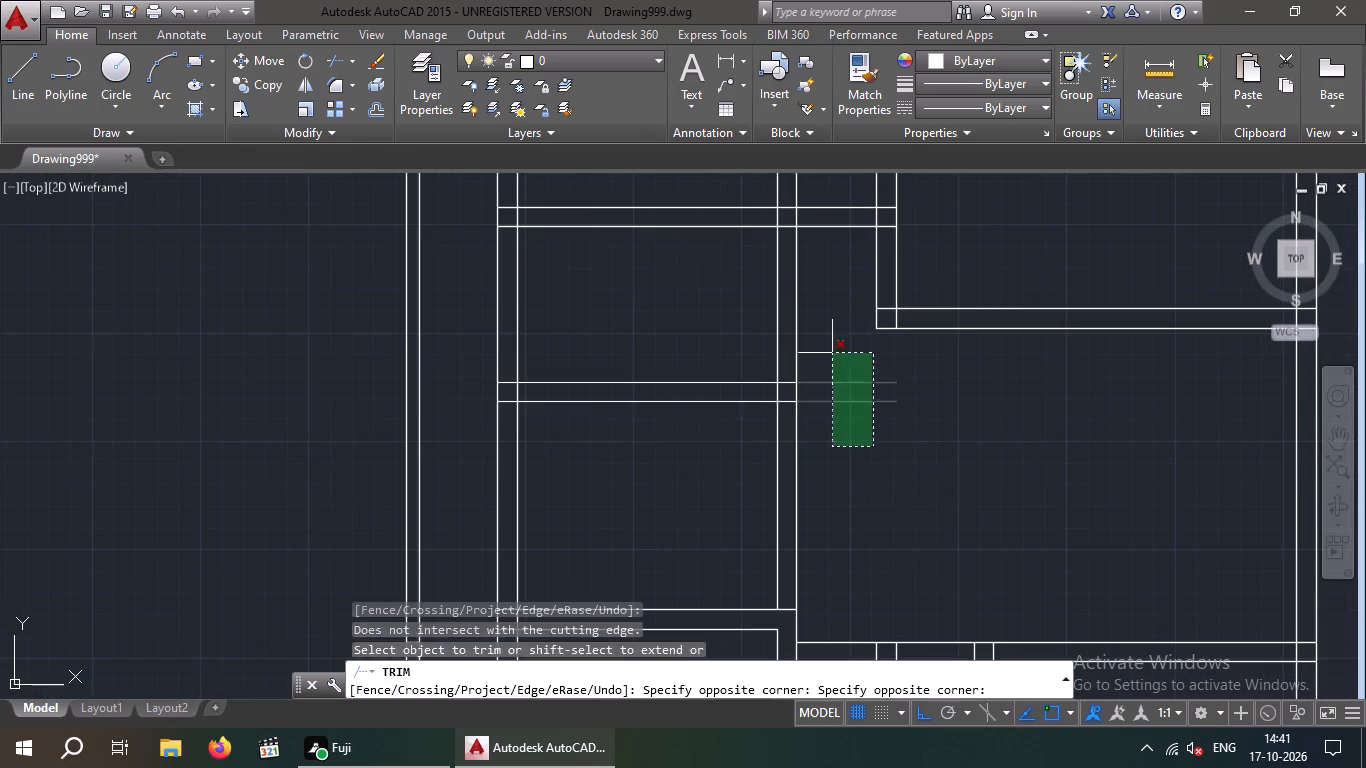
{"action": "left_click", "coordinate": [833, 353]}
Trim the kitchen's right wall lines where they continue above the kitchen through the bath area and the left bedroom.
{"action": "scroll", "coordinate": [841, 366], "scroll_direction": "down", "scroll_amount": 2}
{"action": "middle_click_drag", "start_coordinate": [893, 393], "coordinate": [955, 397]}
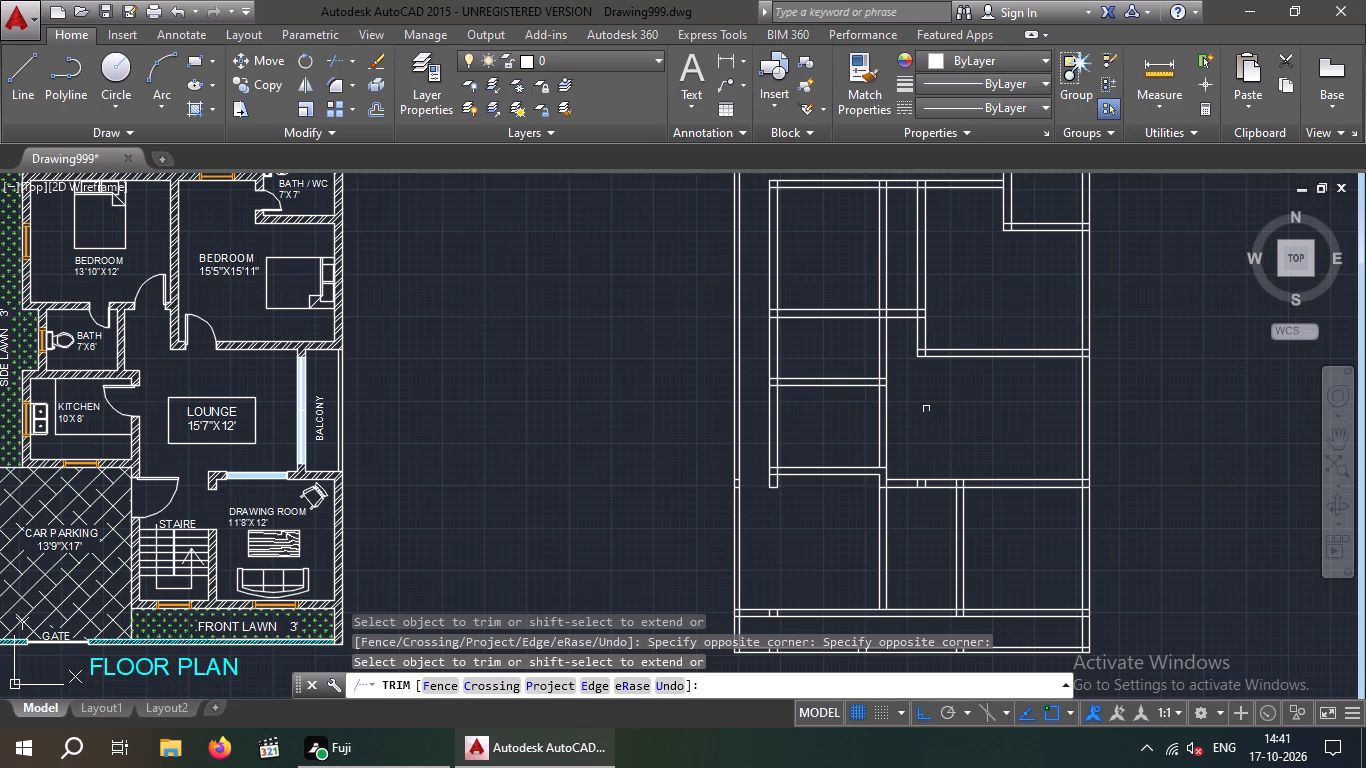
{"action": "scroll", "coordinate": [887, 357], "scroll_direction": "up", "scroll_amount": 2}
{"action": "left_click_drag", "start_coordinate": [902, 322], "coordinate": [804, 367]}
{"action": "left_click", "coordinate": [804, 368]}
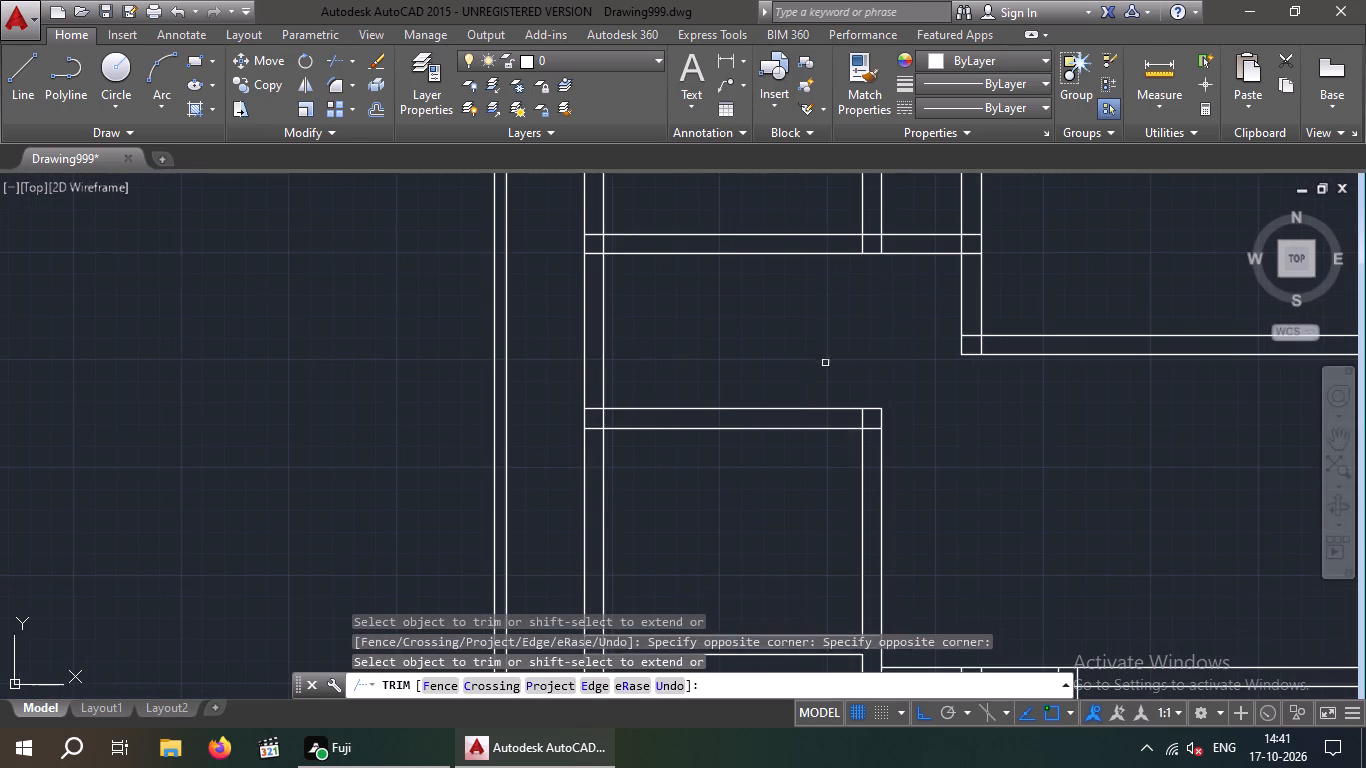
{"action": "scroll", "coordinate": [825, 363], "scroll_direction": "down", "scroll_amount": 2}
{"action": "middle_click_drag", "start_coordinate": [915, 416], "coordinate": [963, 398]}
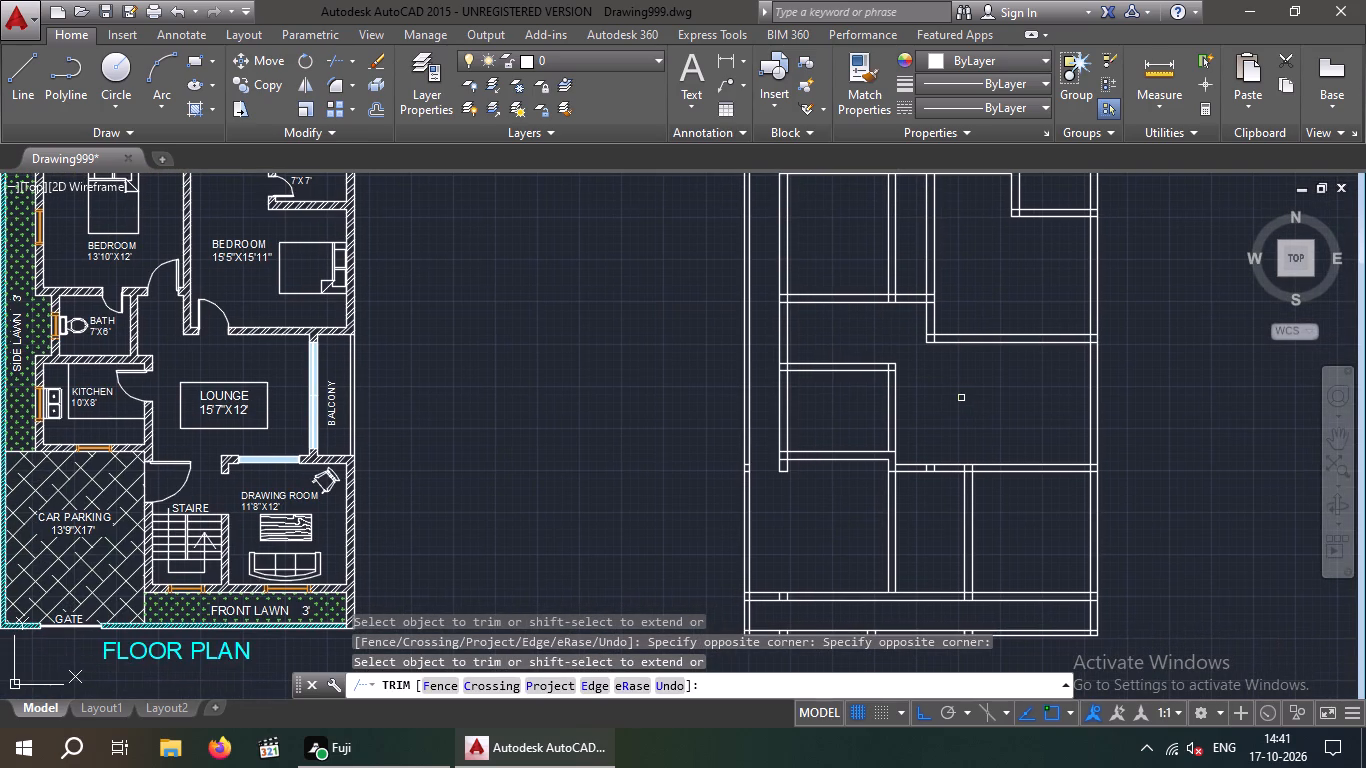
{"action": "middle_click_drag", "start_coordinate": [956, 406], "coordinate": [942, 450]}
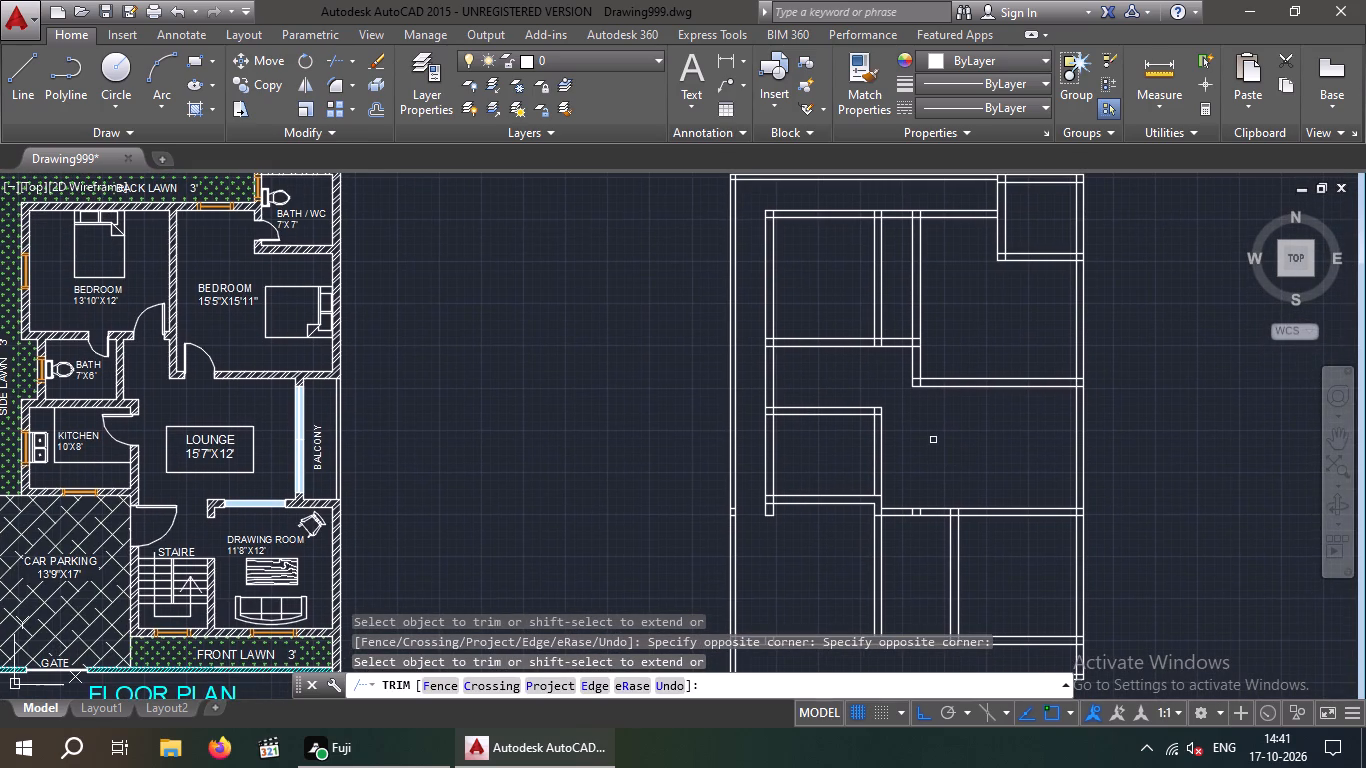
{"action": "middle_click_drag", "start_coordinate": [919, 437], "coordinate": [869, 443]}
{"action": "scroll", "coordinate": [836, 311], "scroll_direction": "up", "scroll_amount": 3}
{"action": "left_click_drag", "start_coordinate": [861, 290], "coordinate": [735, 363]}
{"action": "left_click", "coordinate": [734, 364]}
{"action": "scroll", "coordinate": [765, 346], "scroll_direction": "down", "scroll_amount": 2}
{"action": "scroll", "coordinate": [777, 410], "scroll_direction": "up", "scroll_amount": 2}
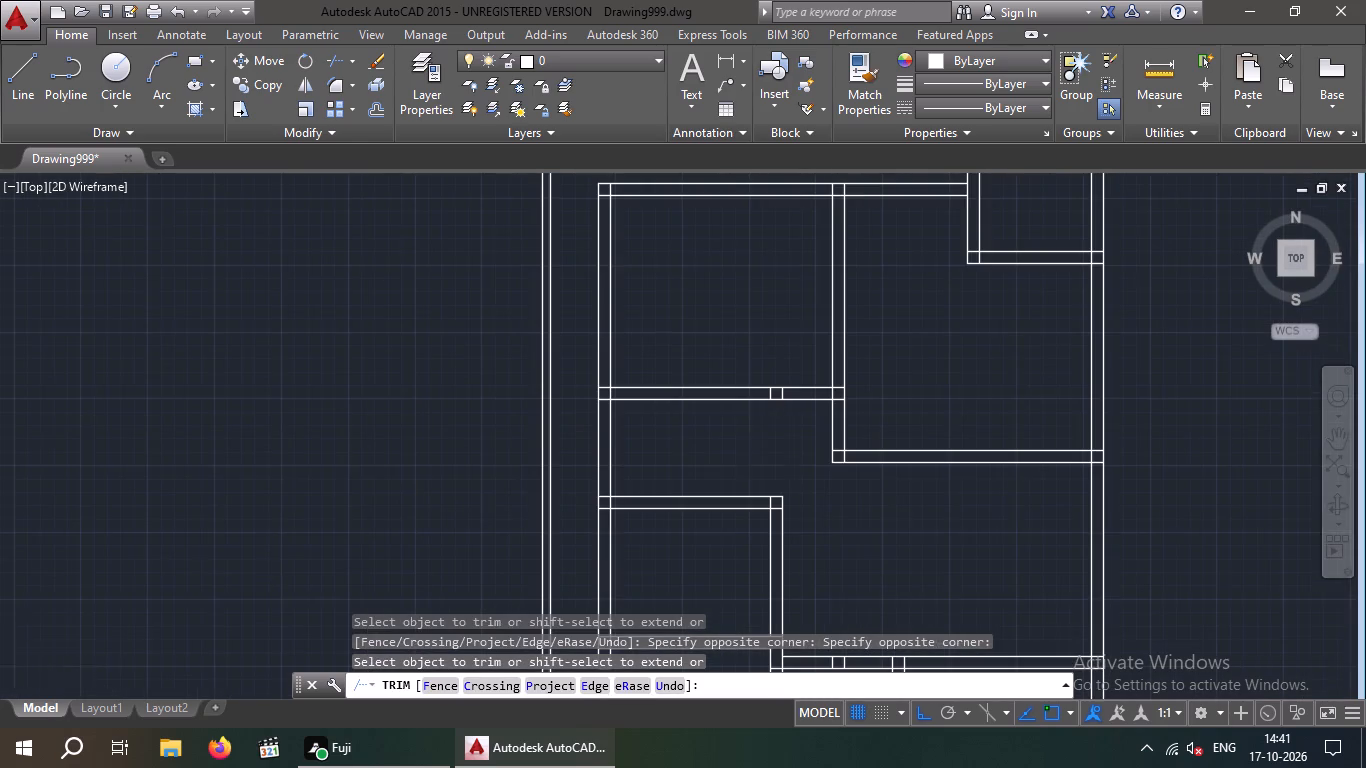
{"action": "scroll", "coordinate": [777, 410], "scroll_direction": "up", "scroll_amount": 1}
{"action": "scroll", "coordinate": [789, 395], "scroll_direction": "down", "scroll_amount": 4}
{"action": "key", "text": "Escape"}
{"action": "key", "text": "Escape"}
Delete the two leftover short vertical pieces inside the left bedroom's lower wall.
{"action": "scroll", "coordinate": [782, 383], "scroll_direction": "up", "scroll_amount": 4}
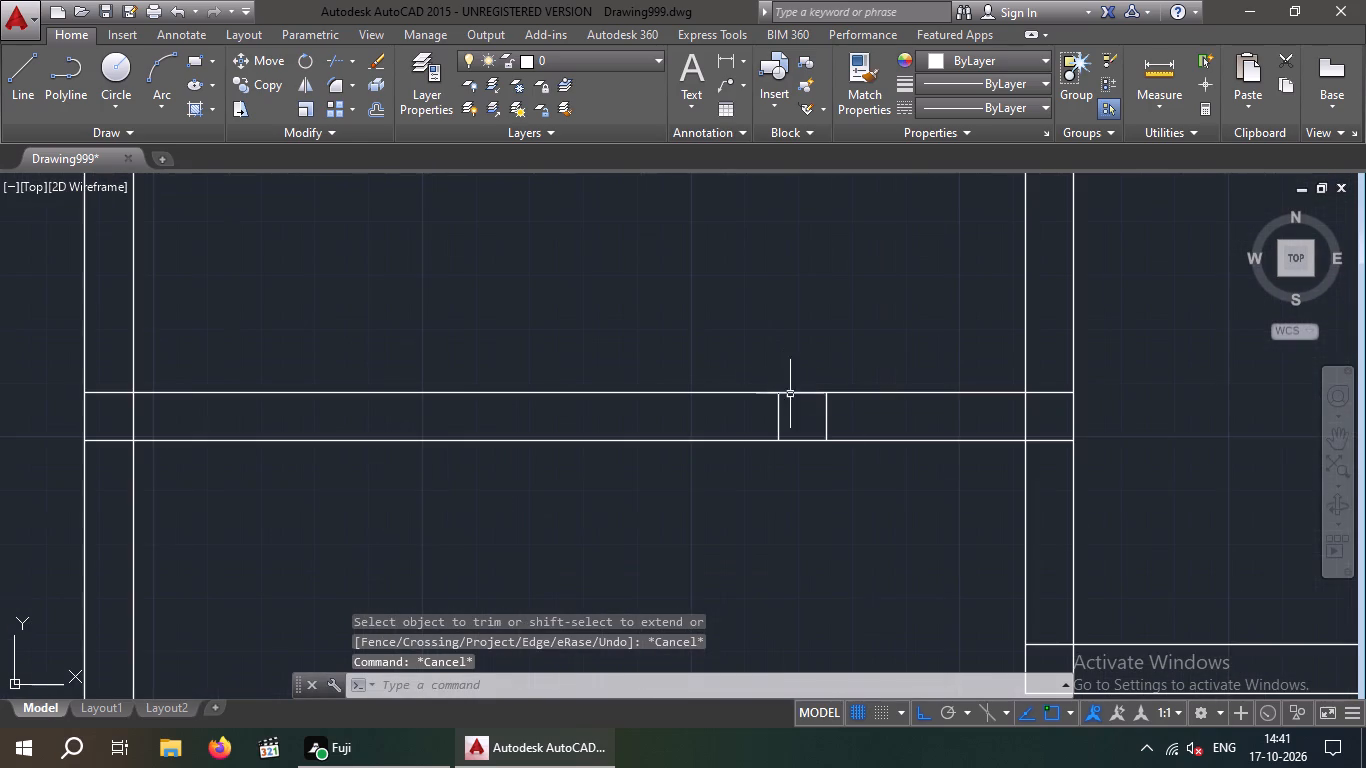
{"action": "left_click_drag", "start_coordinate": [852, 406], "coordinate": [792, 425]}
{"action": "left_click", "coordinate": [753, 425]}
{"action": "key", "text": "Delete"}
{"action": "scroll", "coordinate": [758, 424], "scroll_direction": "down", "scroll_amount": 3}
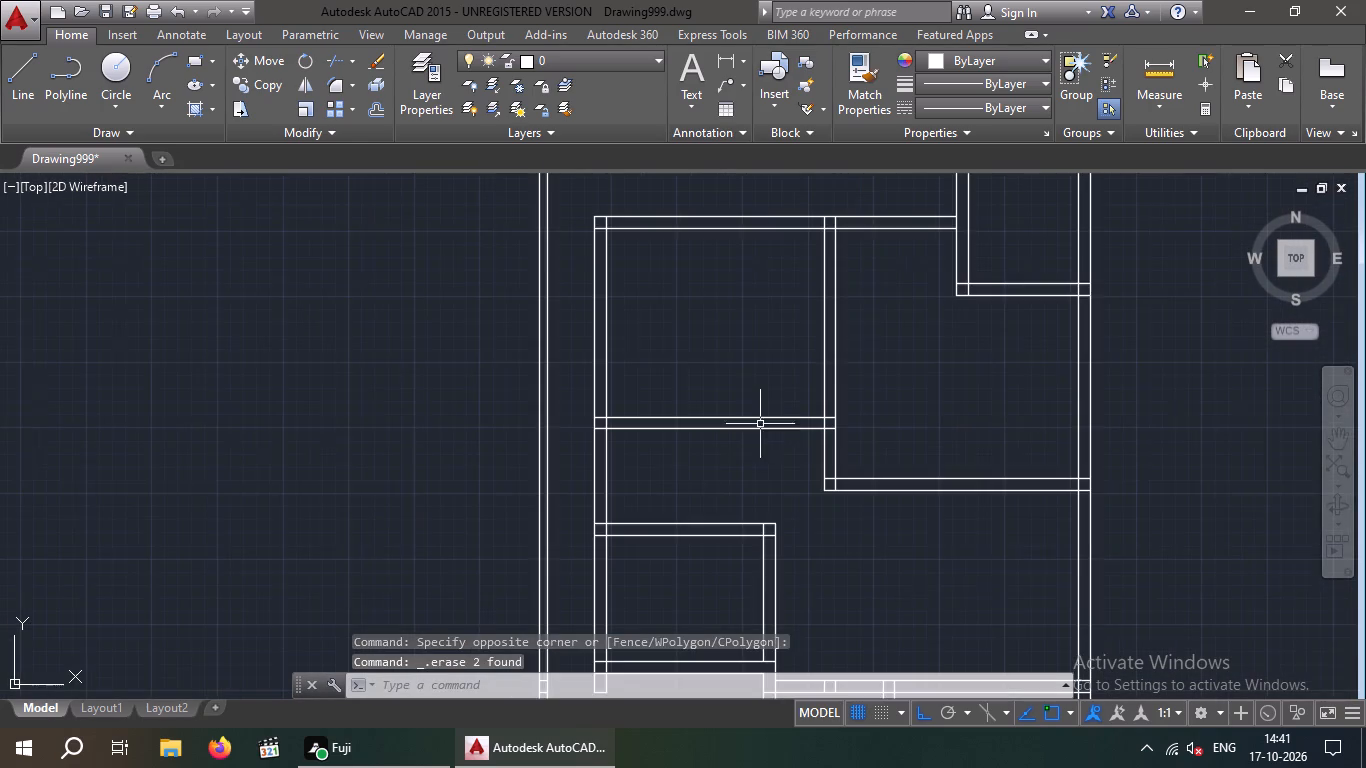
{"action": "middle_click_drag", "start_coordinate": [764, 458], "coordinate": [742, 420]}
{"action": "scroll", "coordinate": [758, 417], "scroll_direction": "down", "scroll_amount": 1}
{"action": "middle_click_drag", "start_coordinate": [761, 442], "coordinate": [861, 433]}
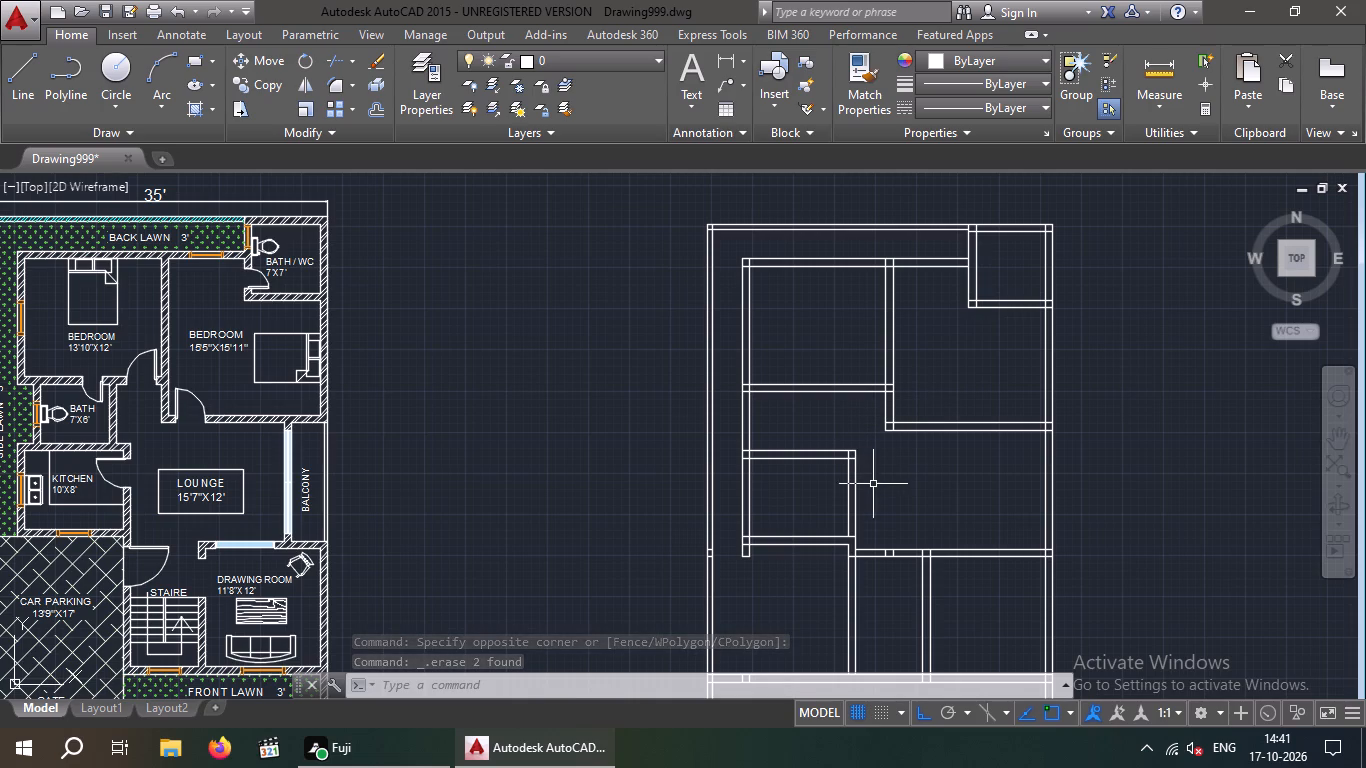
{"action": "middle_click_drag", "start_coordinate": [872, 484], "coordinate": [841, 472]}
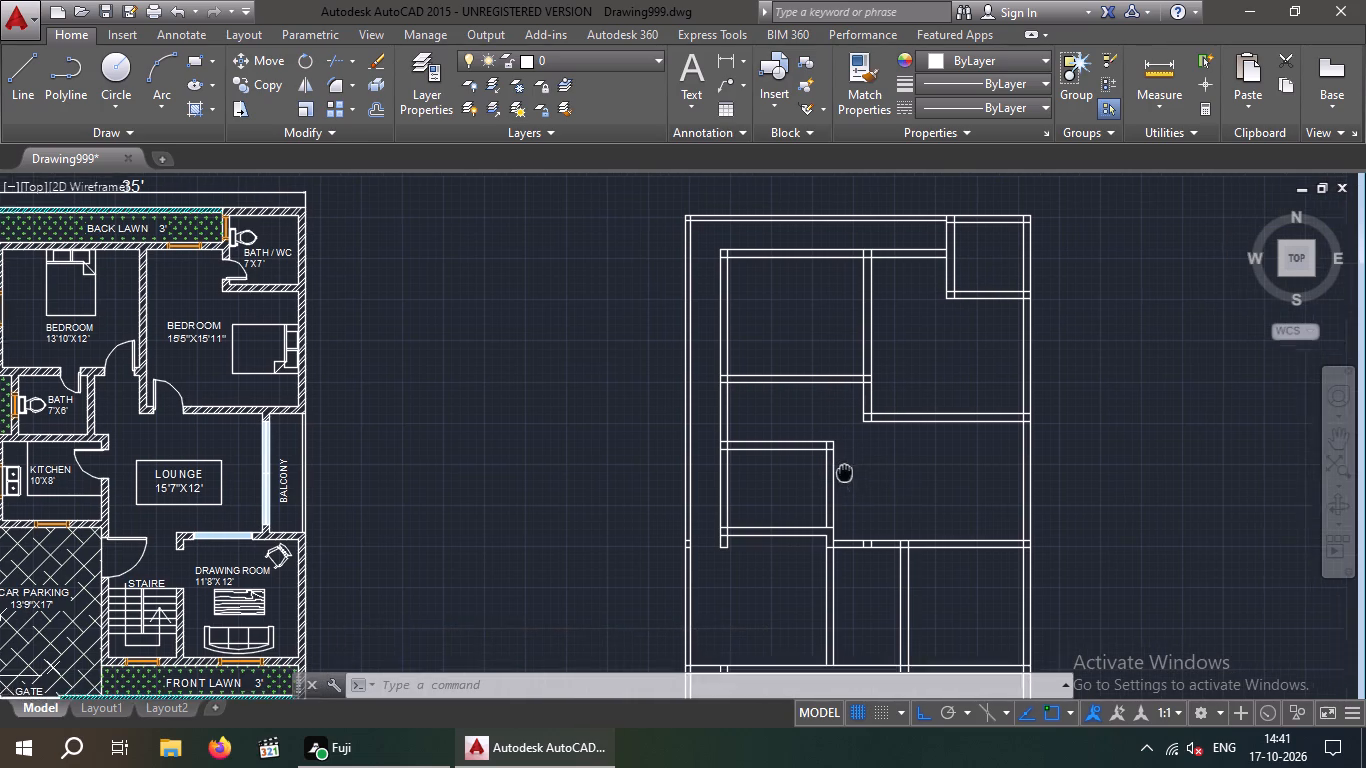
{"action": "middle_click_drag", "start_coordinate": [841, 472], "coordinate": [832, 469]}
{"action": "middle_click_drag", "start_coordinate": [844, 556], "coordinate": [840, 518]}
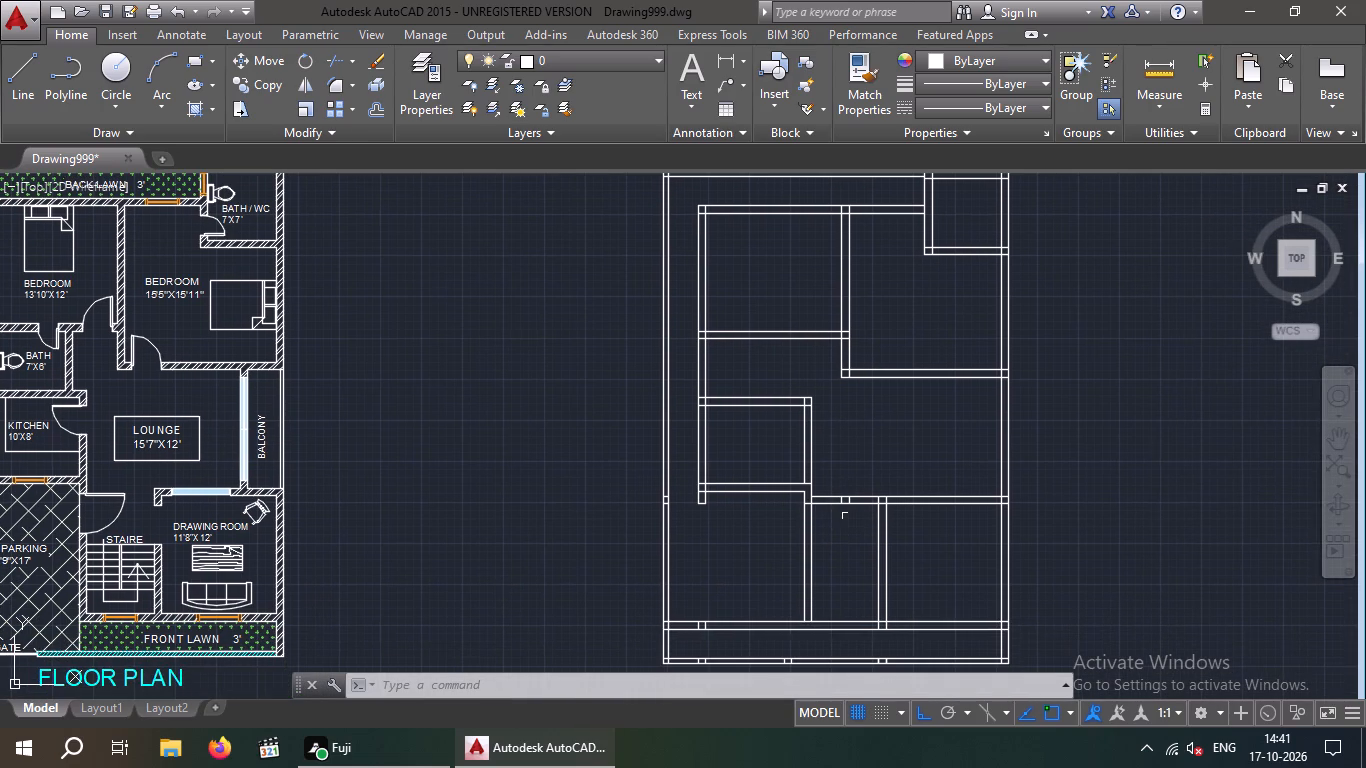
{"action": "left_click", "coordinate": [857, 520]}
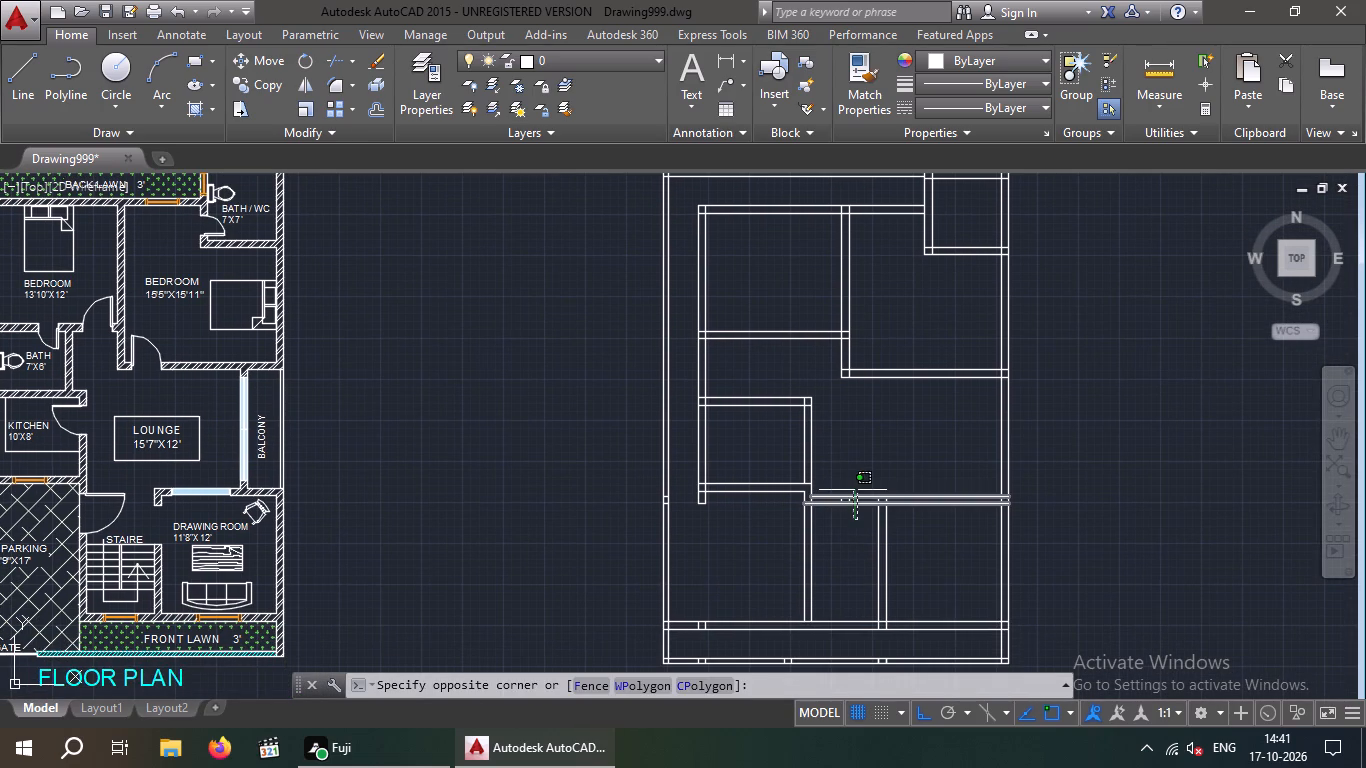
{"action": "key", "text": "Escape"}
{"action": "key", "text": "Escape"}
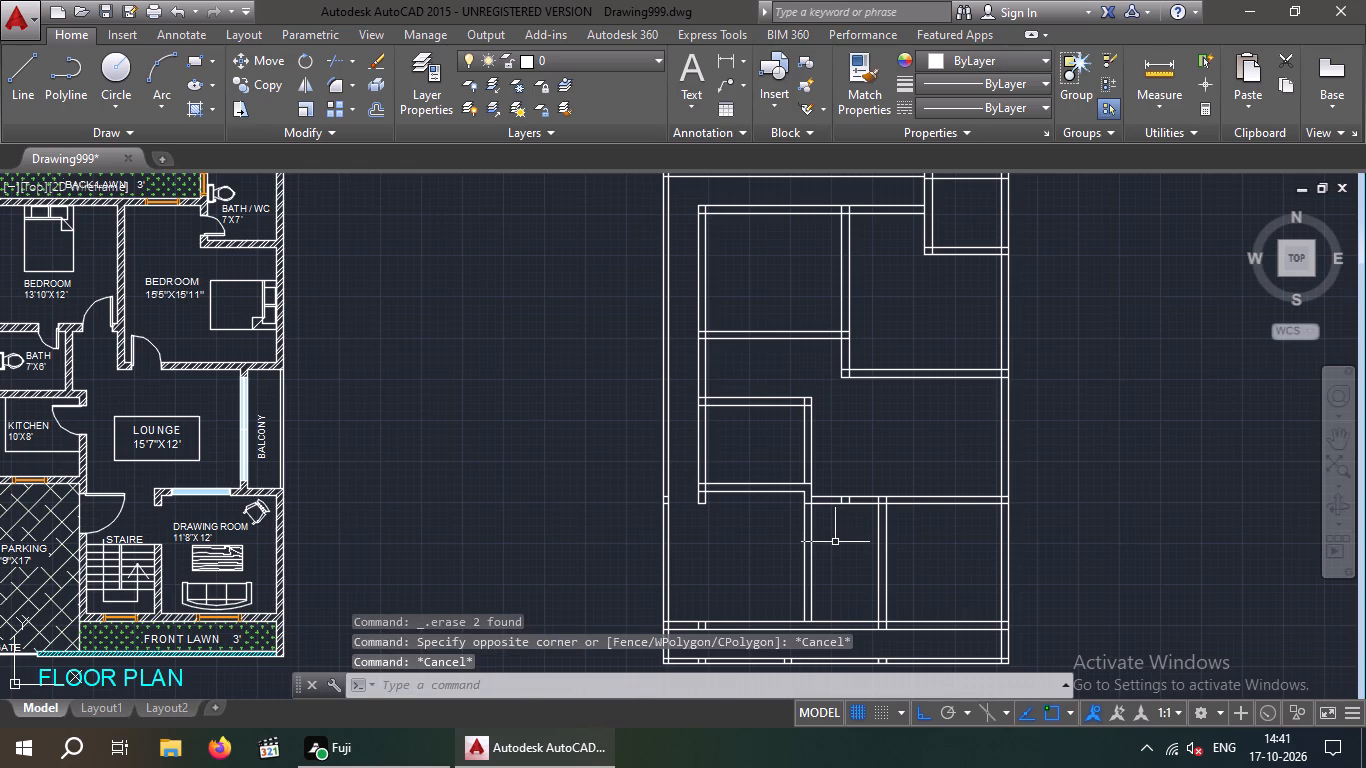
Trim the drawing room's upper wall lines between the kitchen's right wall and the drawing room's left wall.
{"action": "key", "text": "t"}
{"action": "type", "text": "R"}
{"action": "key", "text": "space"}
{"action": "key", "text": "space"}
{"action": "scroll", "coordinate": [850, 552], "scroll_direction": "up", "scroll_amount": 2}
{"action": "left_click_drag", "start_coordinate": [851, 549], "coordinate": [825, 491]}
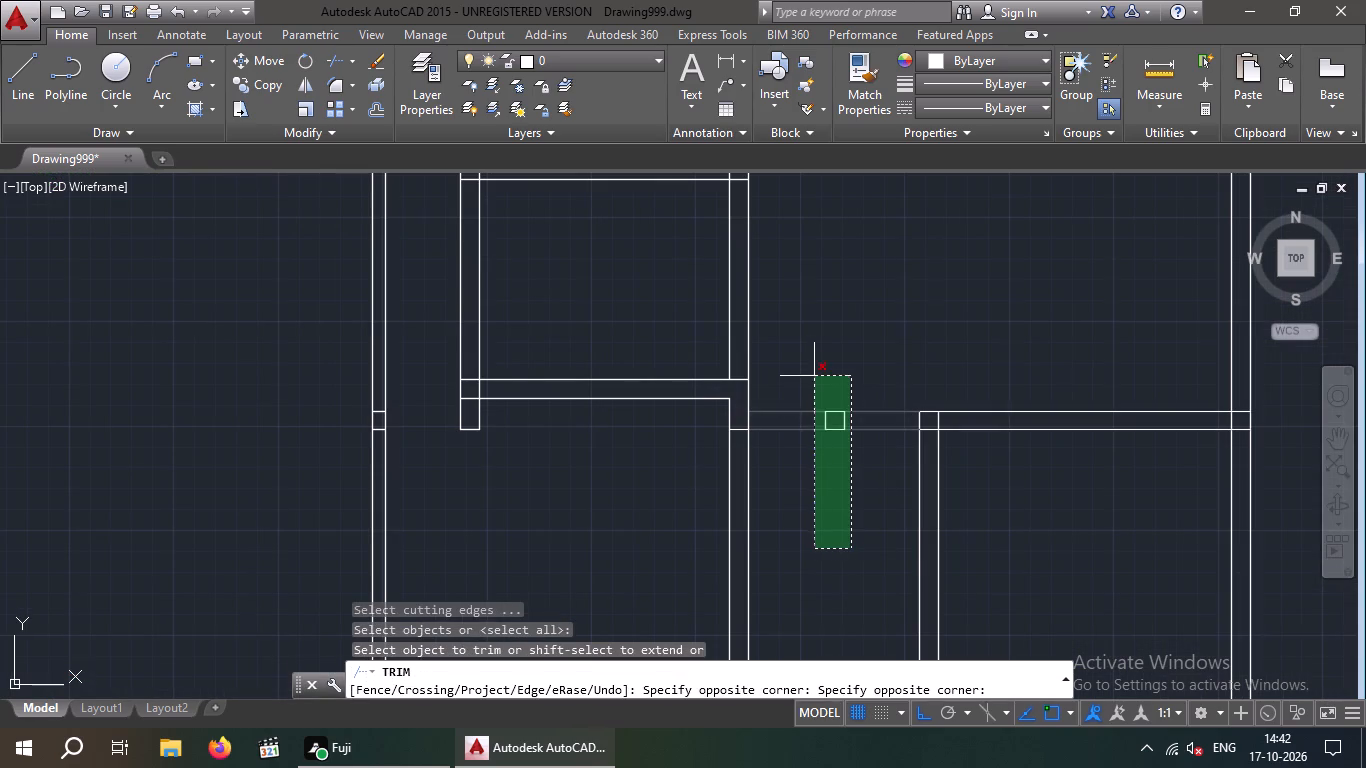
{"action": "left_click", "coordinate": [814, 367]}
{"action": "key", "text": "Escape"}
Delete the small leftover square of line pieces in the opening left of the drawing room.
{"action": "left_click_drag", "start_coordinate": [865, 471], "coordinate": [817, 442]}
{"action": "left_click", "coordinate": [808, 372]}
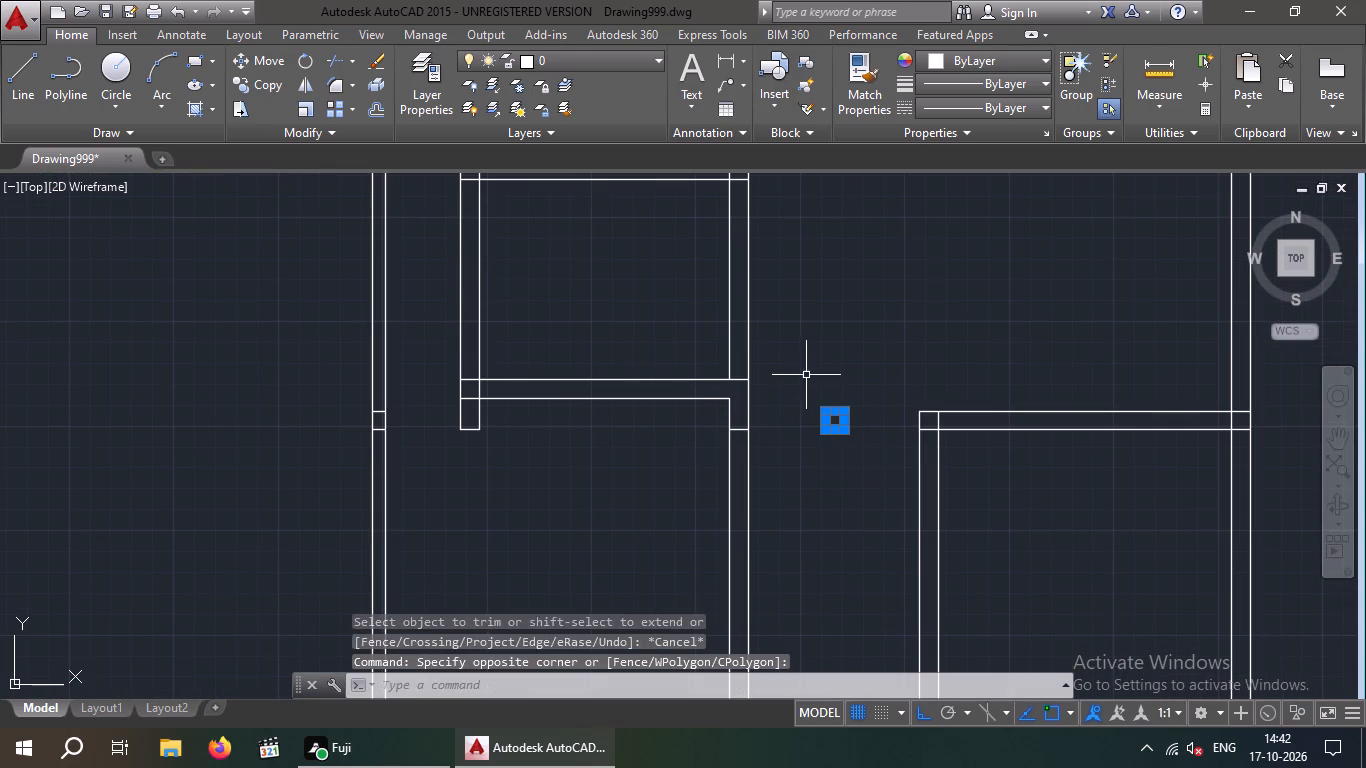
{"action": "key", "text": "Delete"}
Measure the length of the wall between the stairs and drawing room in the original plan with a temporary linear dimension.
{"action": "scroll", "coordinate": [798, 432], "scroll_direction": "down", "scroll_amount": 3}
{"action": "middle_click_drag", "start_coordinate": [815, 485], "coordinate": [827, 440]}
{"action": "scroll", "coordinate": [813, 482], "scroll_direction": "up", "scroll_amount": 1}
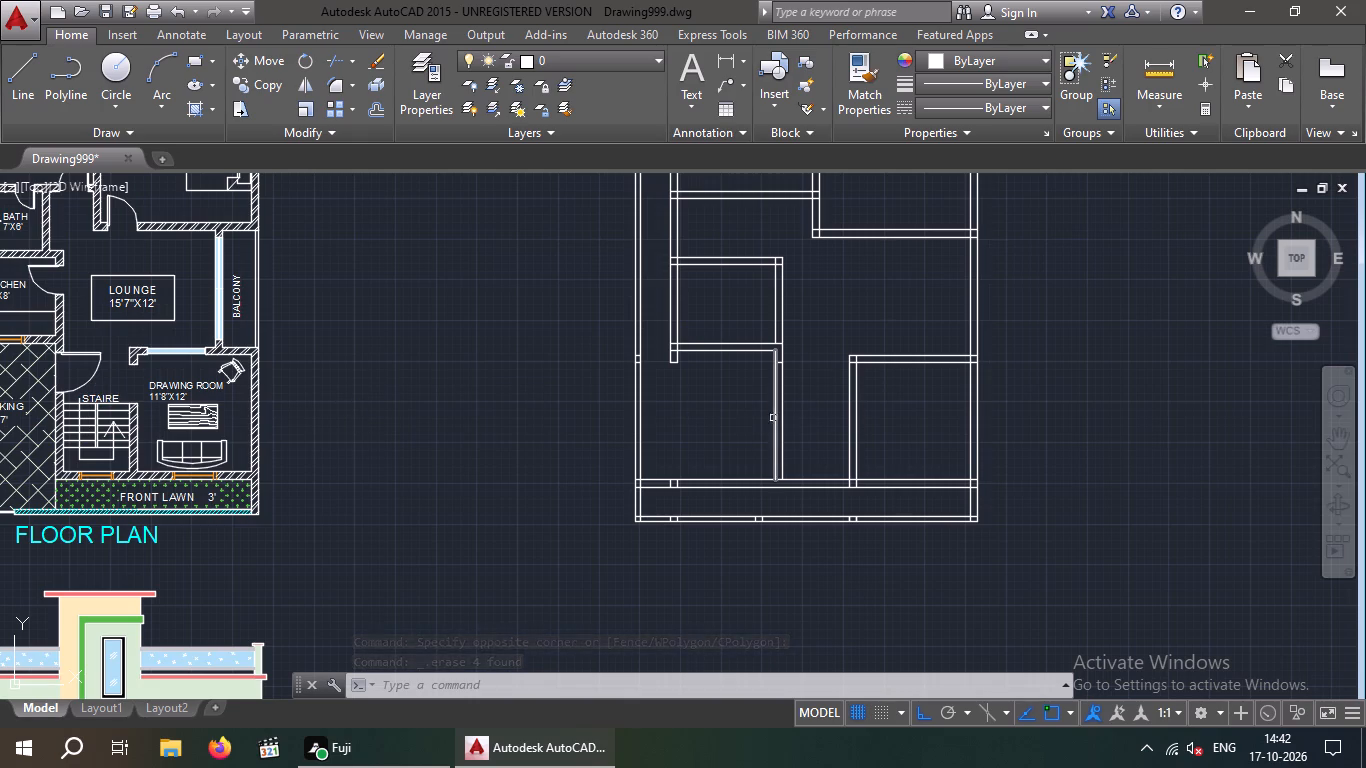
{"action": "scroll", "coordinate": [134, 444], "scroll_direction": "up", "scroll_amount": 2}
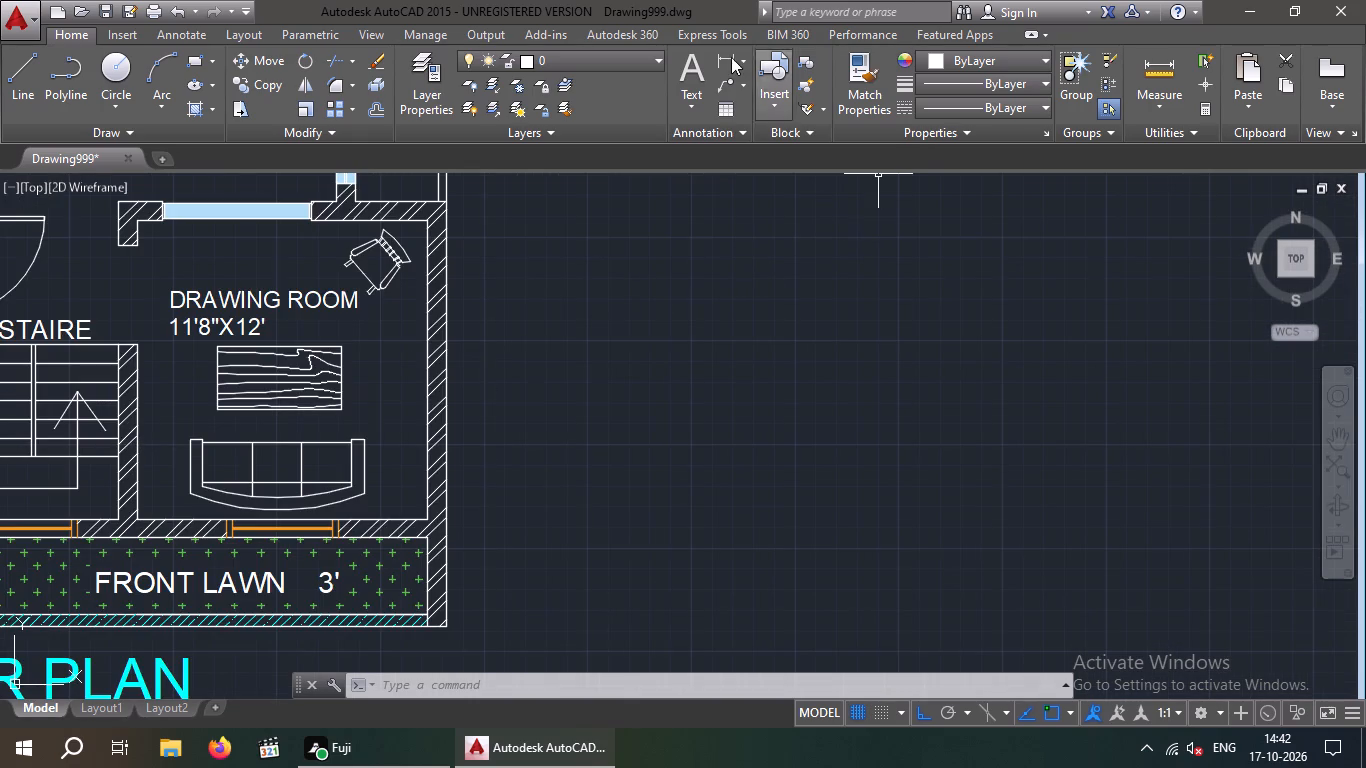
{"action": "left_click", "coordinate": [729, 55]}
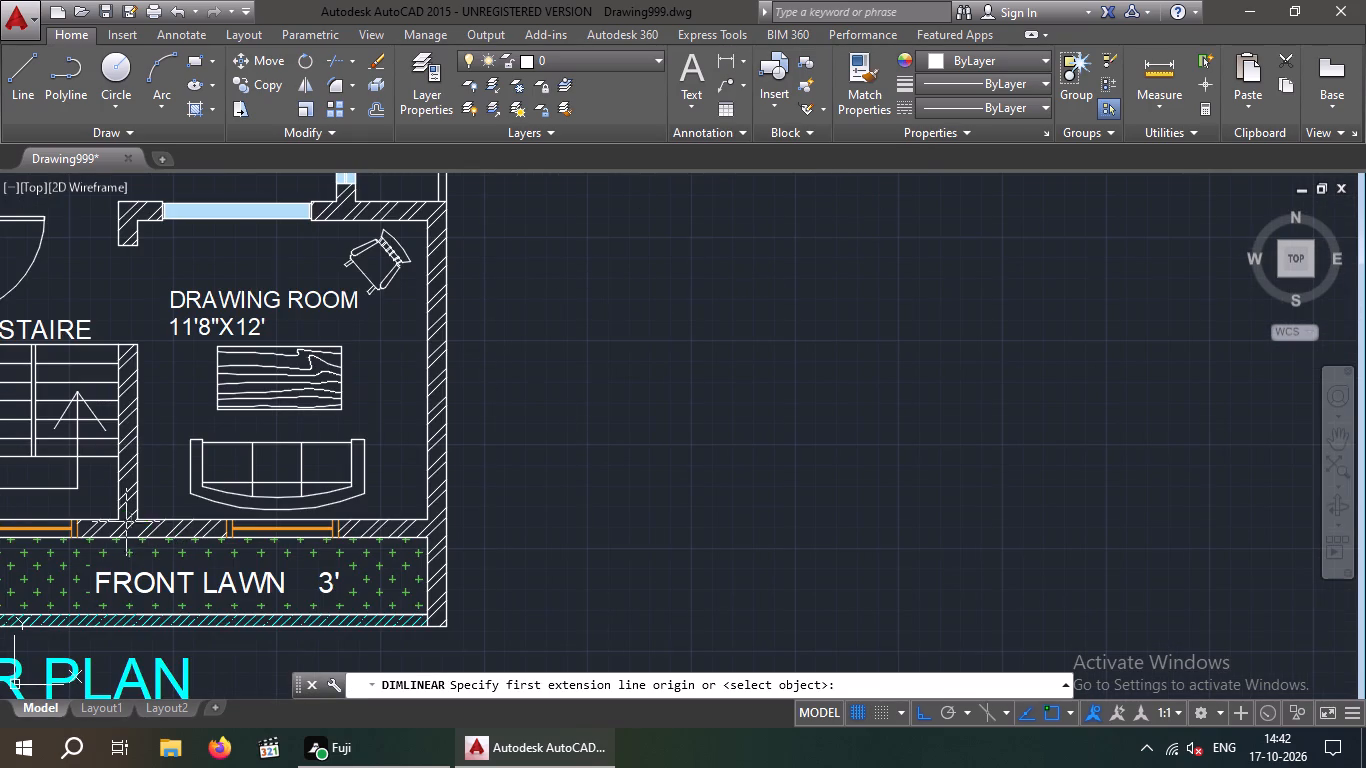
{"action": "left_click", "coordinate": [137, 520]}
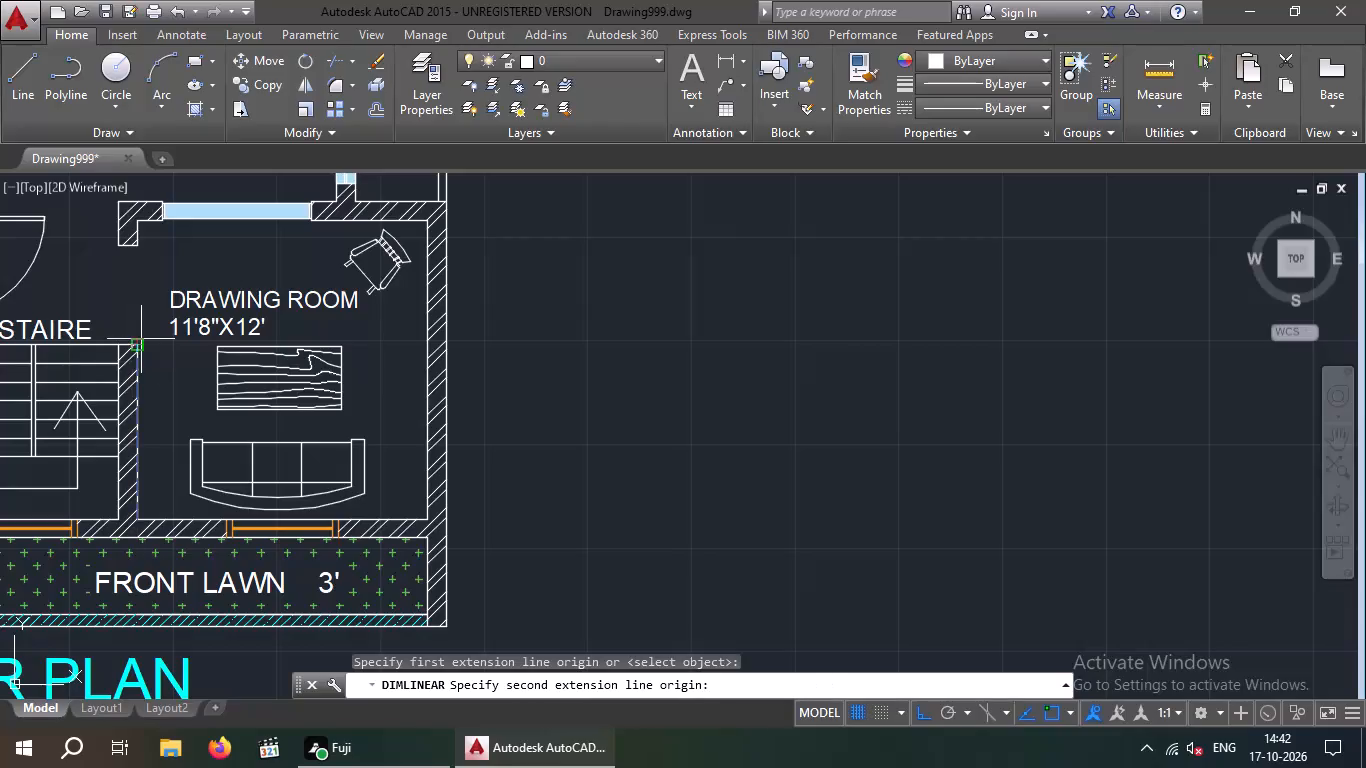
{"action": "left_click_drag", "start_coordinate": [139, 343], "coordinate": [148, 345]}
{"action": "scroll", "coordinate": [178, 360], "scroll_direction": "up", "scroll_amount": 3}
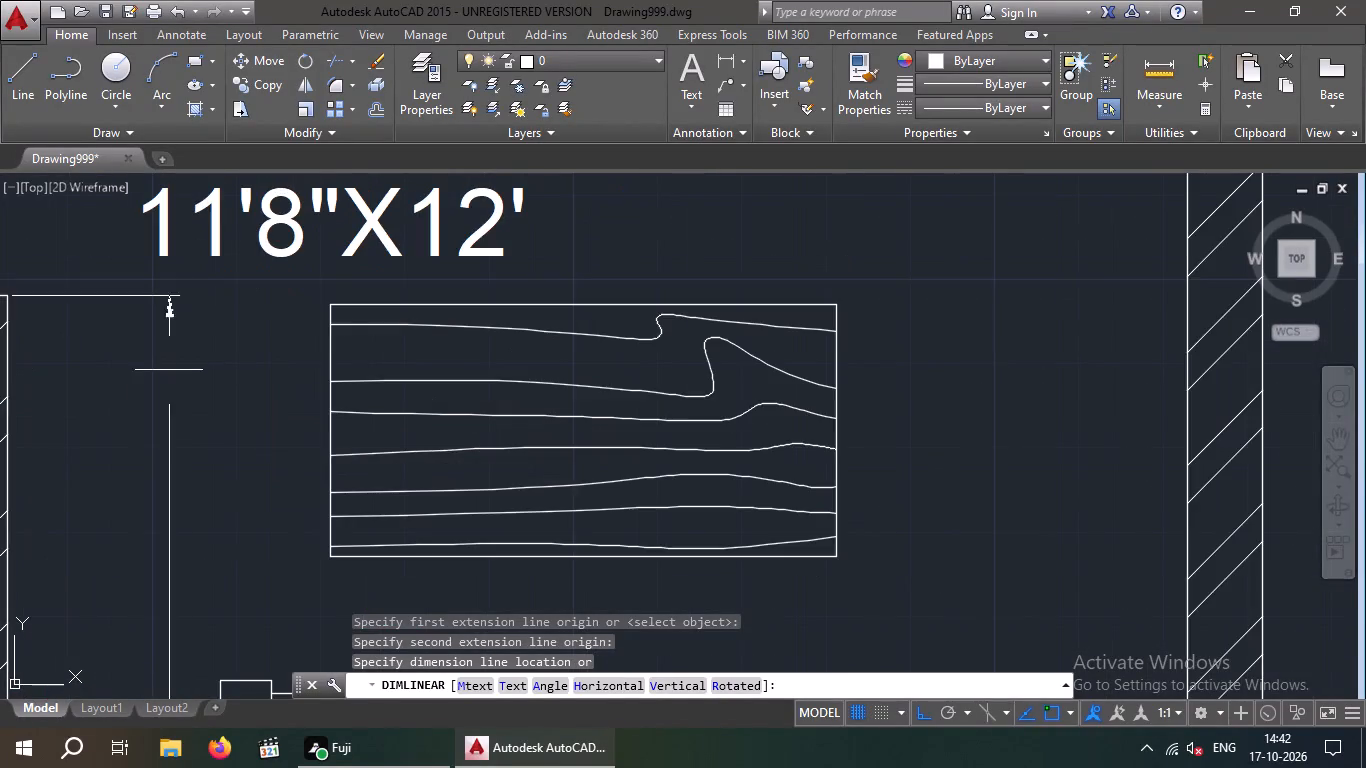
{"action": "scroll", "coordinate": [164, 370], "scroll_direction": "down", "scroll_amount": 3}
{"action": "key", "text": "Escape"}
{"action": "scroll", "coordinate": [626, 414], "scroll_direction": "down", "scroll_amount": 3}
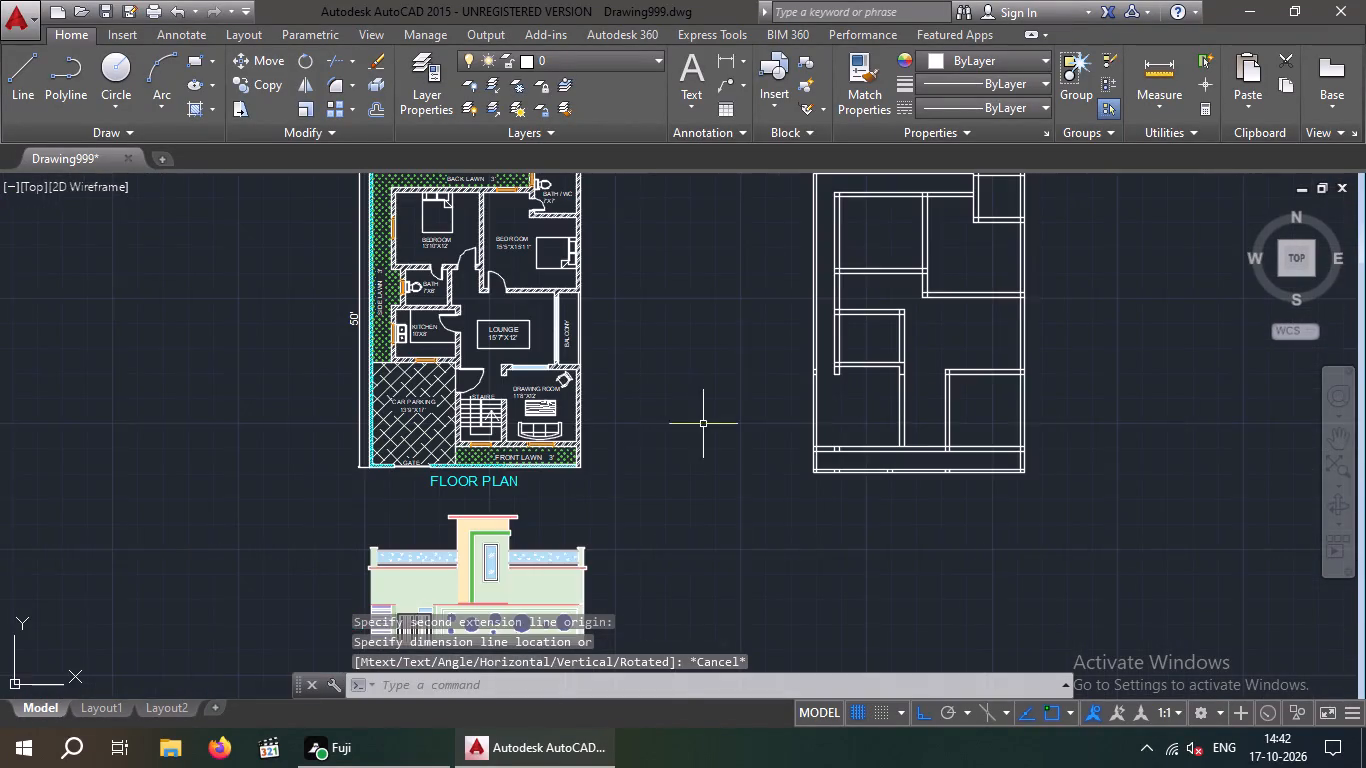
Offset the upper line of the front lawn's upper wall 7' upward for the stair area.
{"action": "middle_click_drag", "start_coordinate": [654, 438], "coordinate": [342, 450]}
{"action": "scroll", "coordinate": [606, 428], "scroll_direction": "up", "scroll_amount": 2}
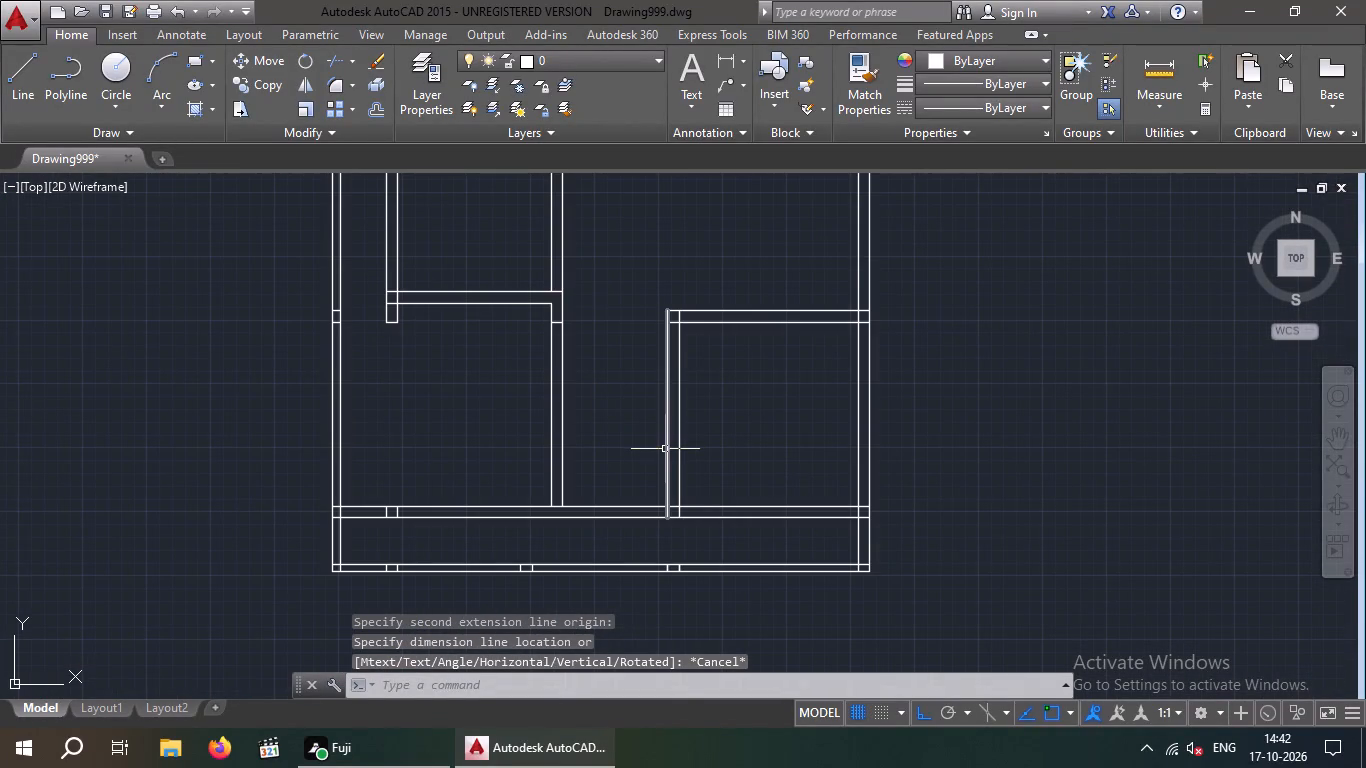
{"action": "key", "text": "o"}
{"action": "key", "text": "Return"}
{"action": "key", "text": "7"}
{"action": "key", "text": "apostrophe"}
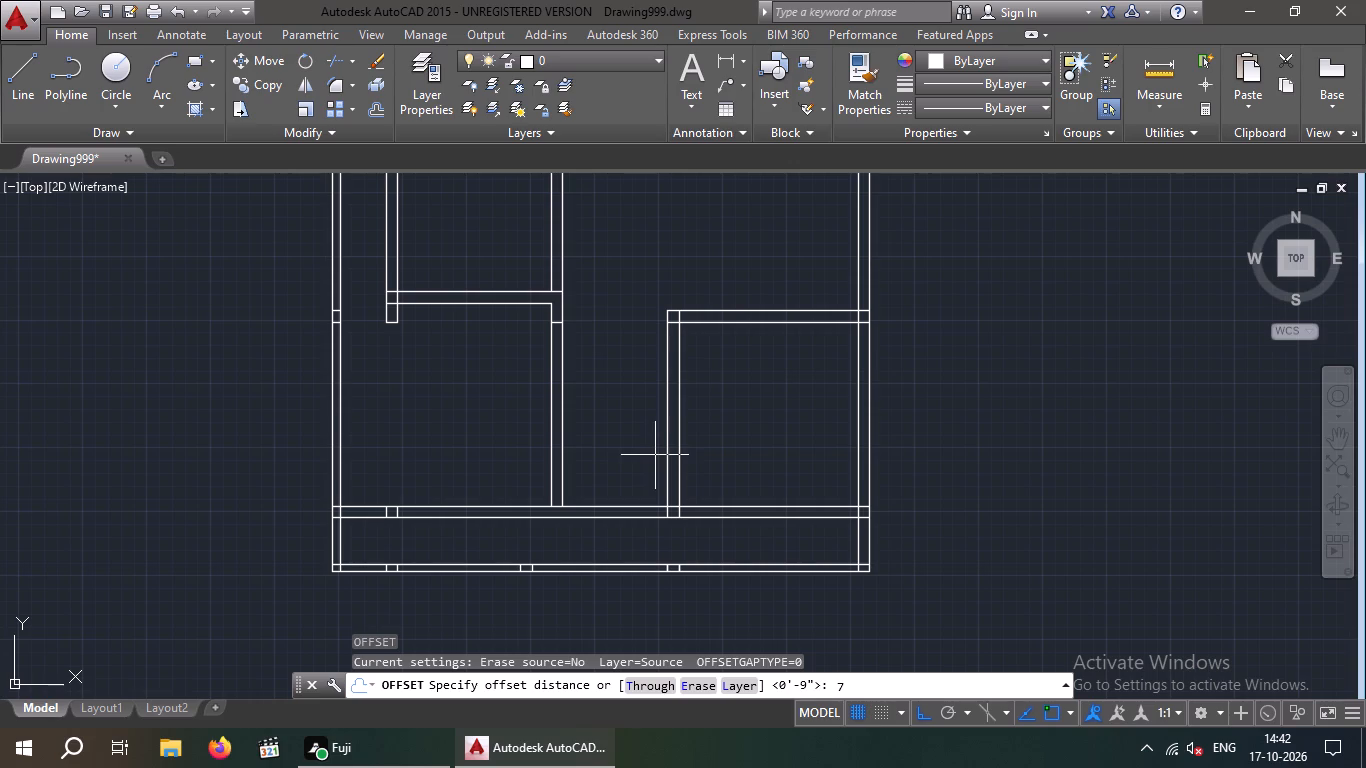
{"action": "key", "text": "Return"}
{"action": "left_click_drag", "start_coordinate": [642, 507], "coordinate": [633, 492]}
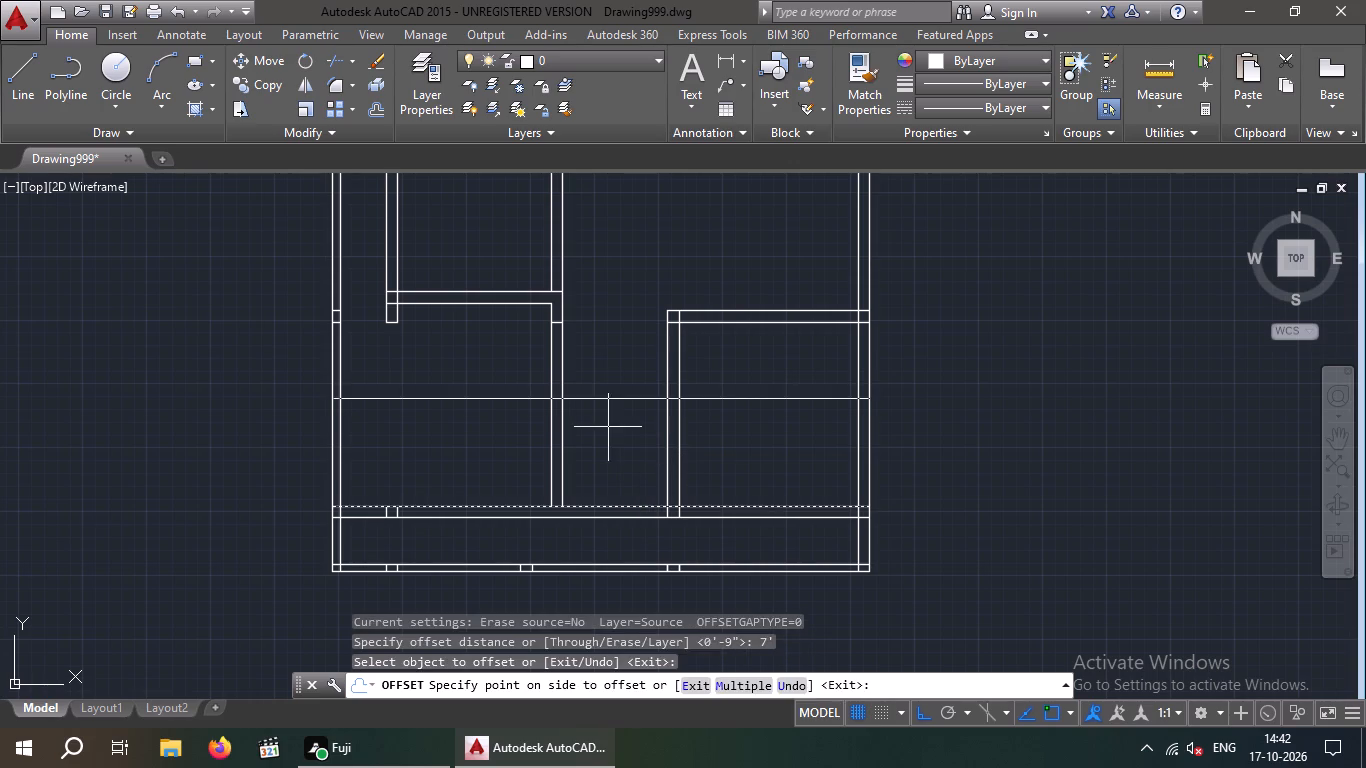
{"action": "left_click", "coordinate": [608, 427]}
{"action": "key", "text": "Escape"}
{"action": "key", "text": "Escape"}
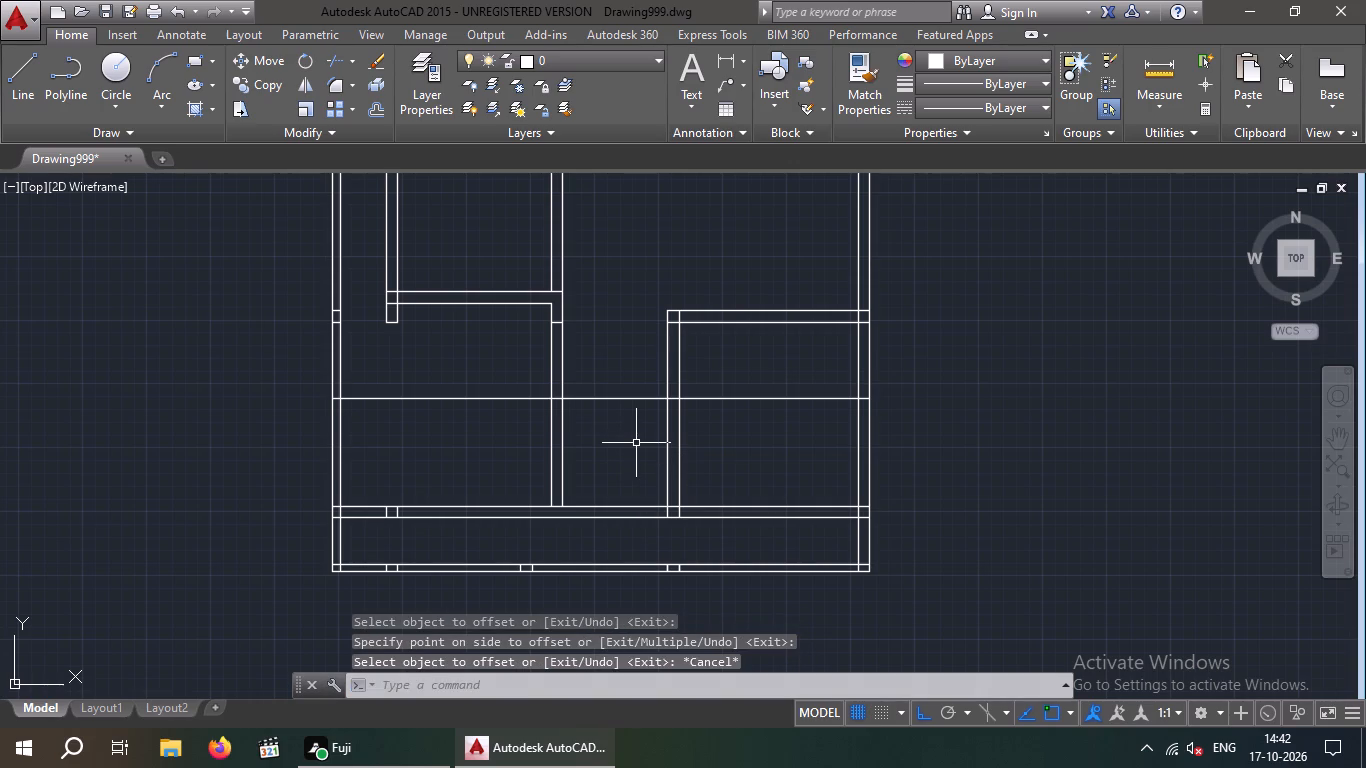
Trim the offset stair line out of the car parking, the parking's right wall and the drawing room.
{"action": "type", "text": "TR"}
{"action": "key", "text": "space"}
{"action": "key", "text": "space"}
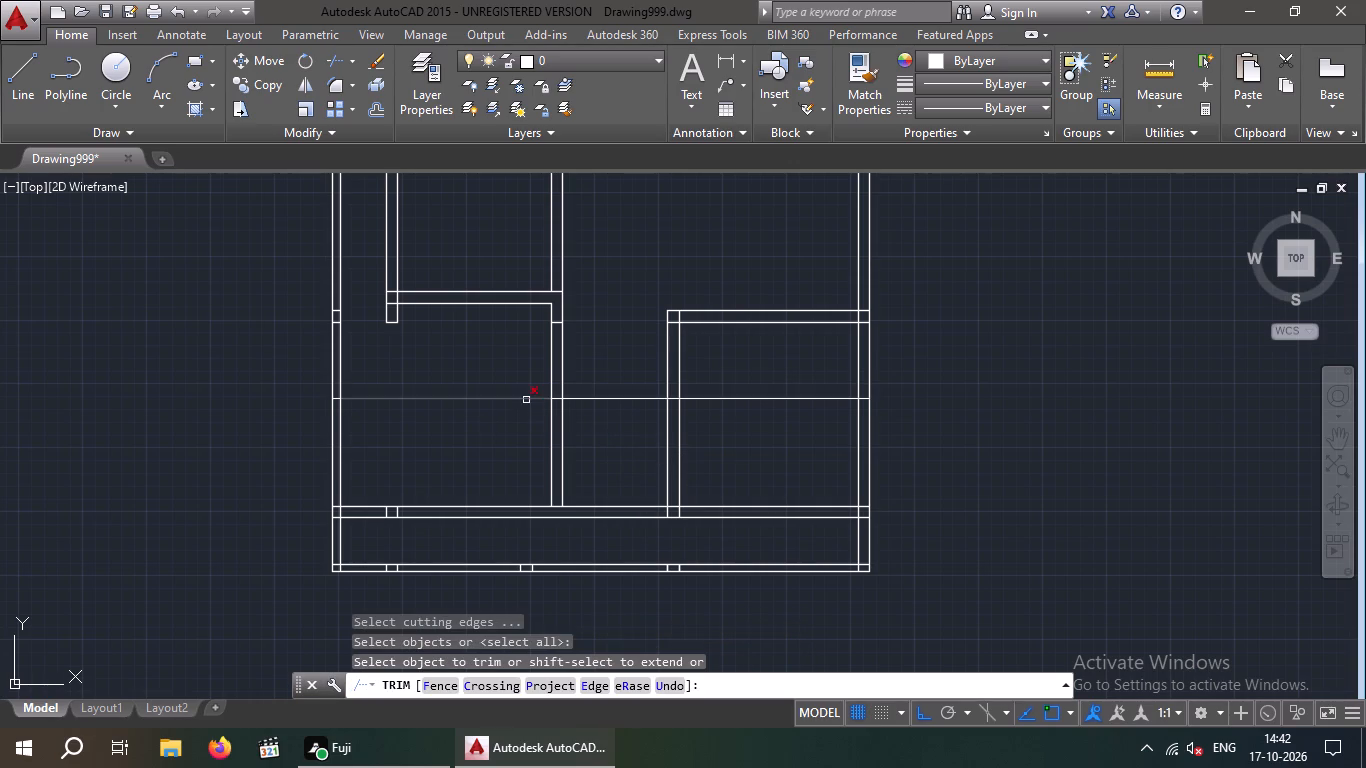
{"action": "left_click", "coordinate": [527, 398]}
{"action": "scroll", "coordinate": [559, 403], "scroll_direction": "up", "scroll_amount": 3}
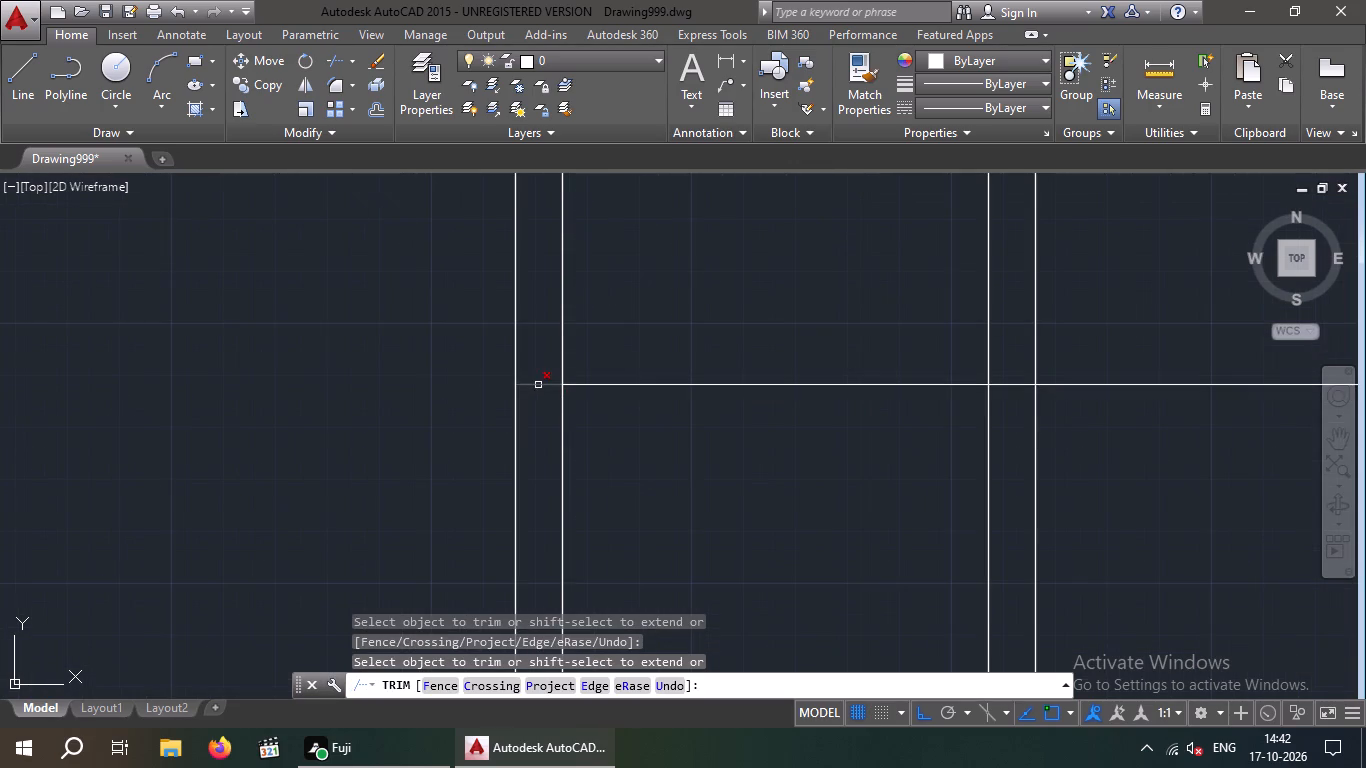
{"action": "left_click", "coordinate": [538, 384]}
{"action": "scroll", "coordinate": [539, 390], "scroll_direction": "down", "scroll_amount": 2}
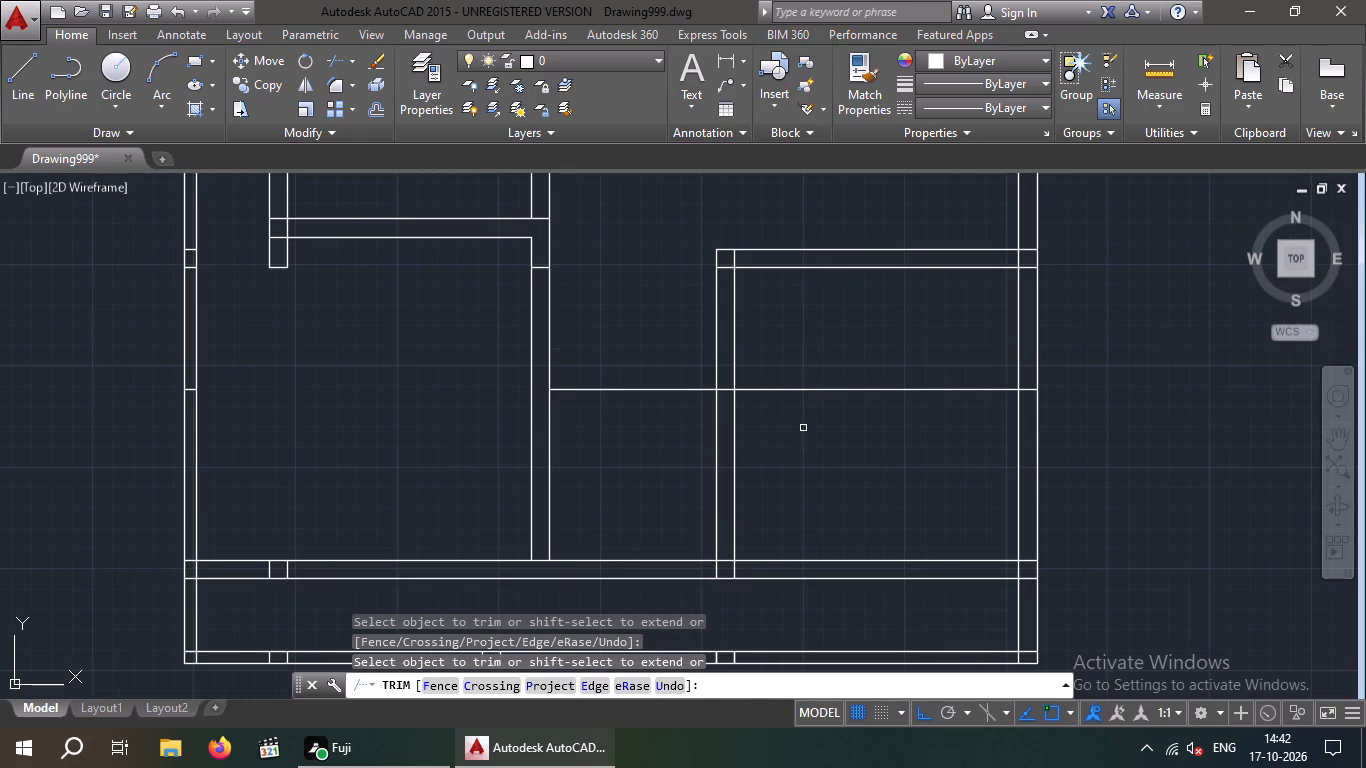
{"action": "left_click_drag", "start_coordinate": [812, 433], "coordinate": [775, 399]}
{"action": "left_click", "coordinate": [762, 353]}
{"action": "key", "text": "Escape"}
{"action": "key", "text": "Escape"}
{"action": "key", "text": "Escape"}
{"action": "scroll", "coordinate": [790, 455], "scroll_direction": "down", "scroll_amount": 1}
{"action": "scroll", "coordinate": [735, 544], "scroll_direction": "up", "scroll_amount": 1}
{"action": "scroll", "coordinate": [735, 544], "scroll_direction": "down", "scroll_amount": 3}
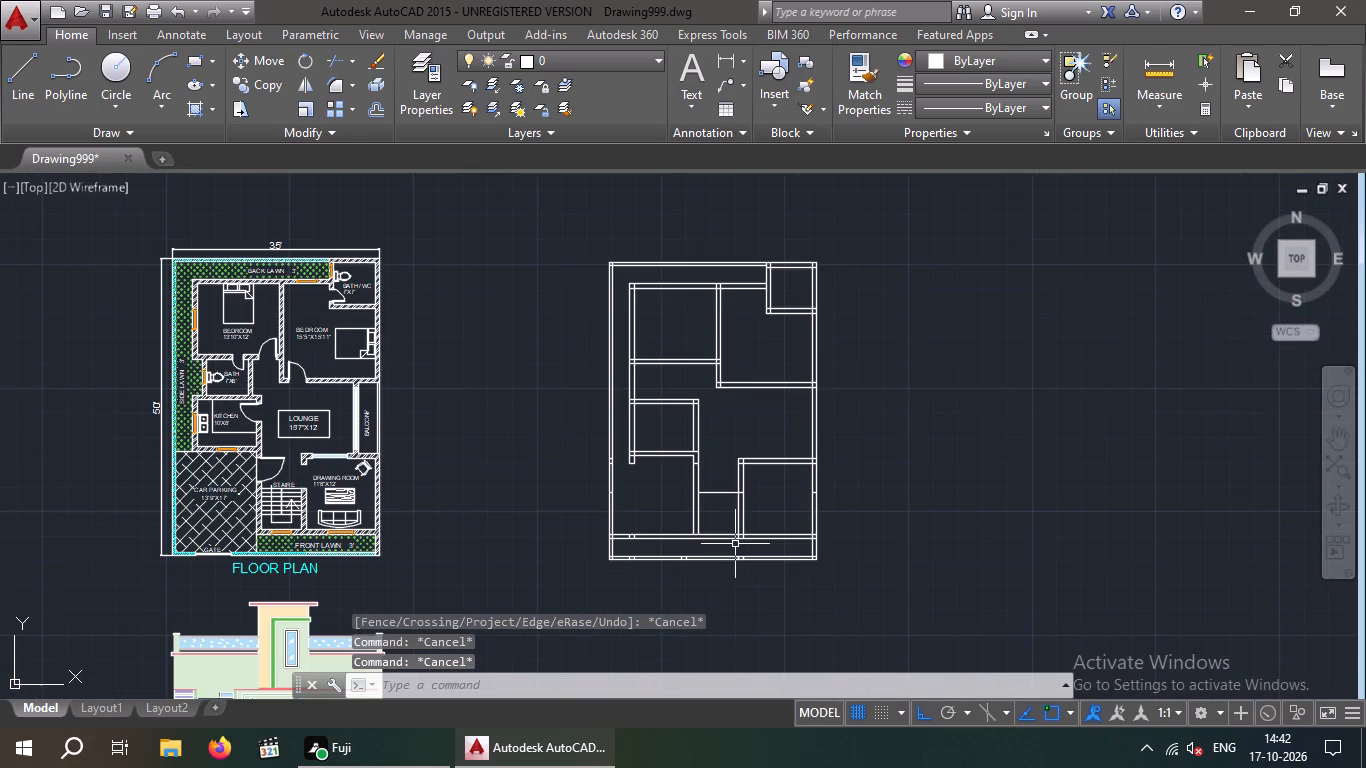
Trim the wall stub below the kitchen's lower-left corner and delete its leftover short end line.
{"action": "scroll", "coordinate": [626, 467], "scroll_direction": "up", "scroll_amount": 4}
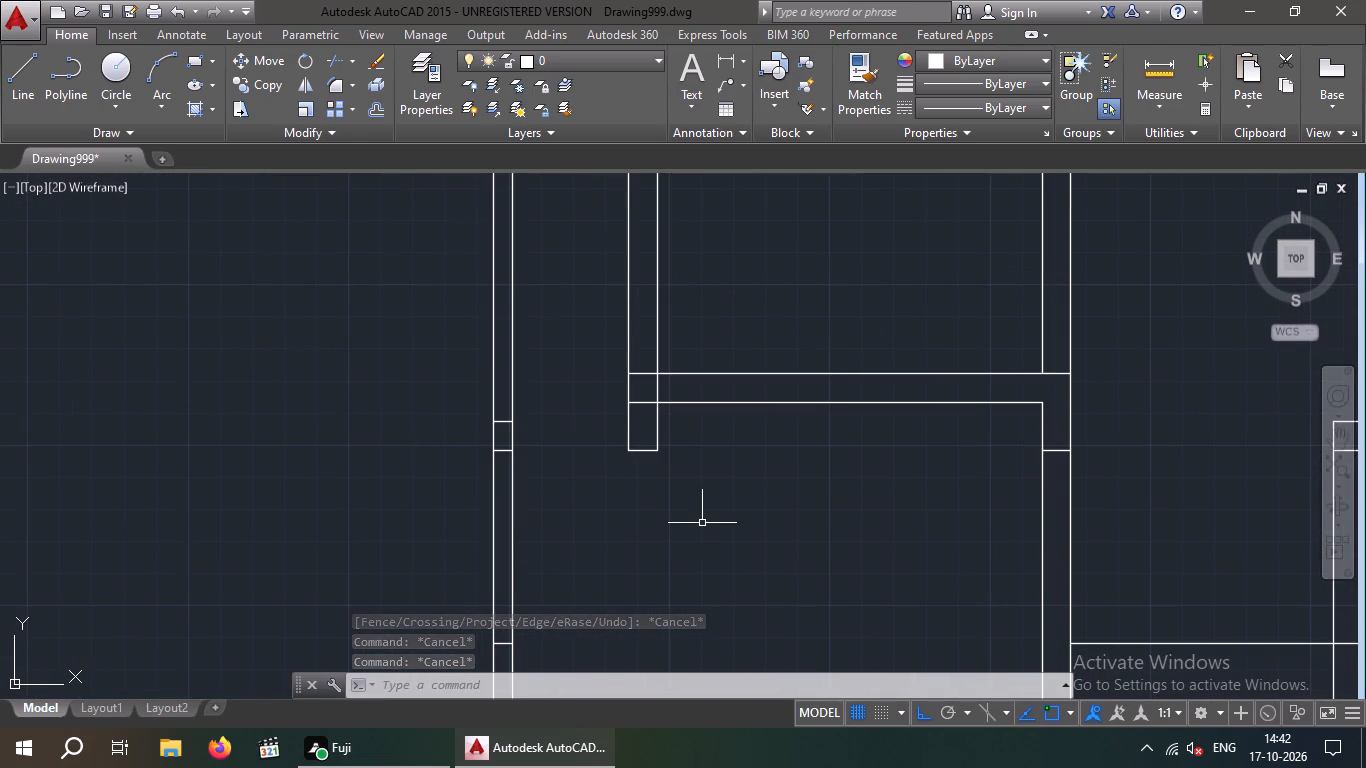
{"action": "type", "text": "TR"}
{"action": "key", "text": "space"}
{"action": "key", "text": "space"}
{"action": "scroll", "coordinate": [664, 455], "scroll_direction": "up", "scroll_amount": 3}
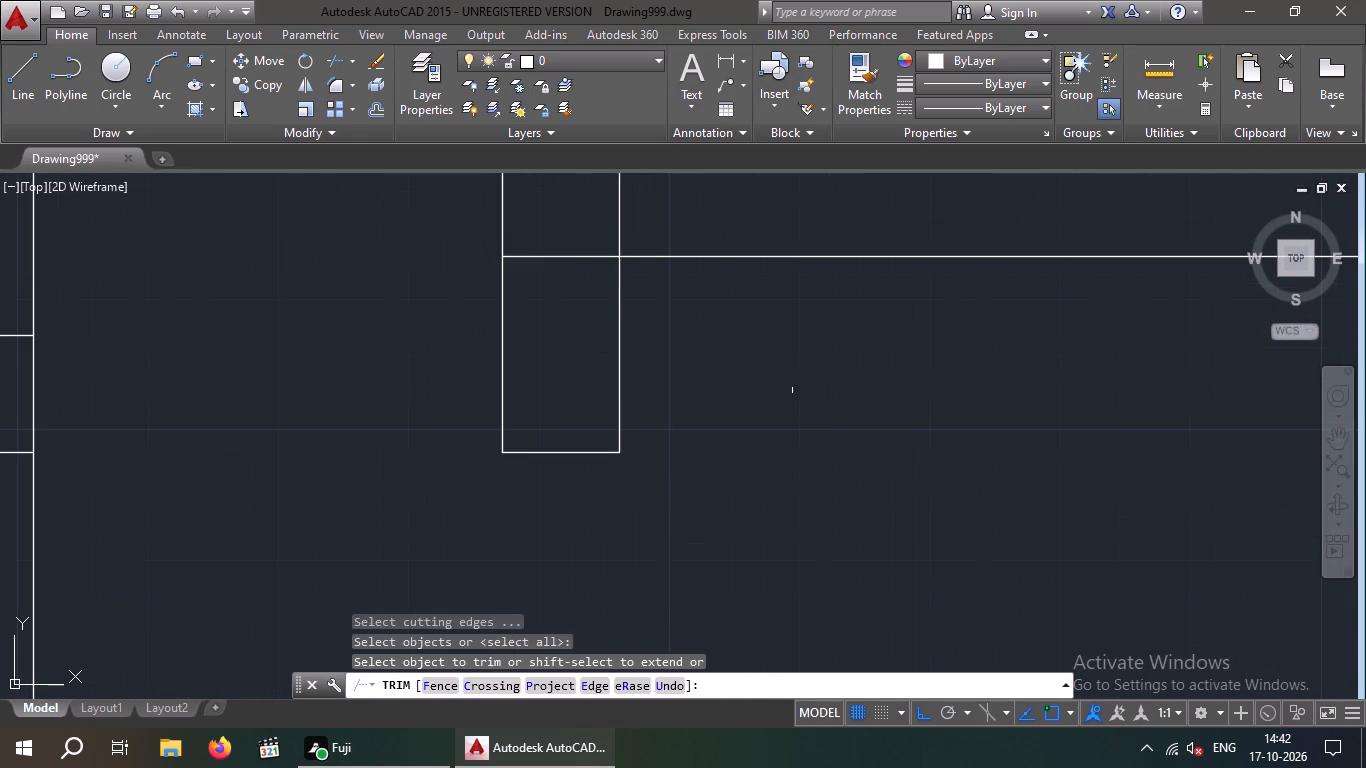
{"action": "left_click_drag", "start_coordinate": [795, 390], "coordinate": [523, 404]}
{"action": "left_click_drag", "start_coordinate": [371, 421], "coordinate": [376, 433]}
{"action": "key", "text": "Escape"}
{"action": "key", "text": "Escape"}
{"action": "left_click_drag", "start_coordinate": [688, 404], "coordinate": [567, 489]}
{"action": "left_click", "coordinate": [445, 504]}
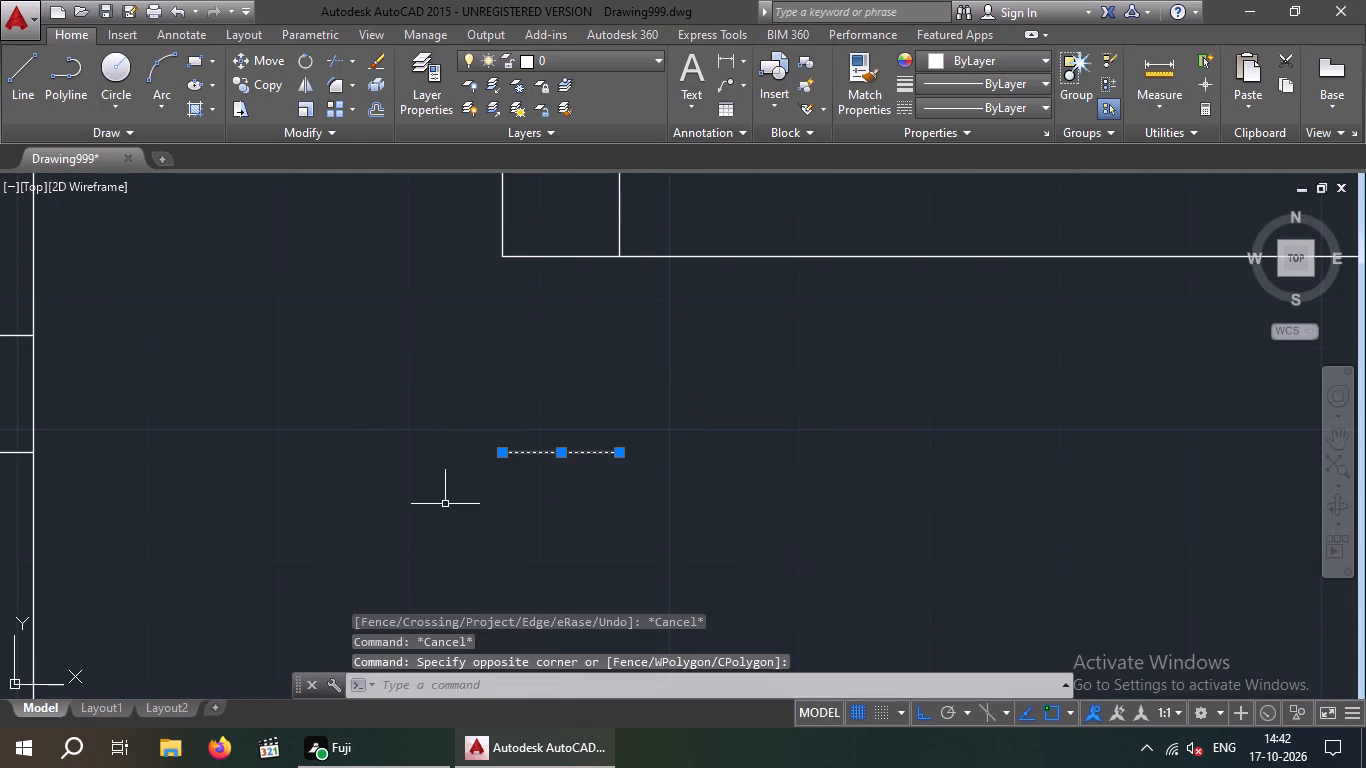
{"action": "key", "text": "Delete"}
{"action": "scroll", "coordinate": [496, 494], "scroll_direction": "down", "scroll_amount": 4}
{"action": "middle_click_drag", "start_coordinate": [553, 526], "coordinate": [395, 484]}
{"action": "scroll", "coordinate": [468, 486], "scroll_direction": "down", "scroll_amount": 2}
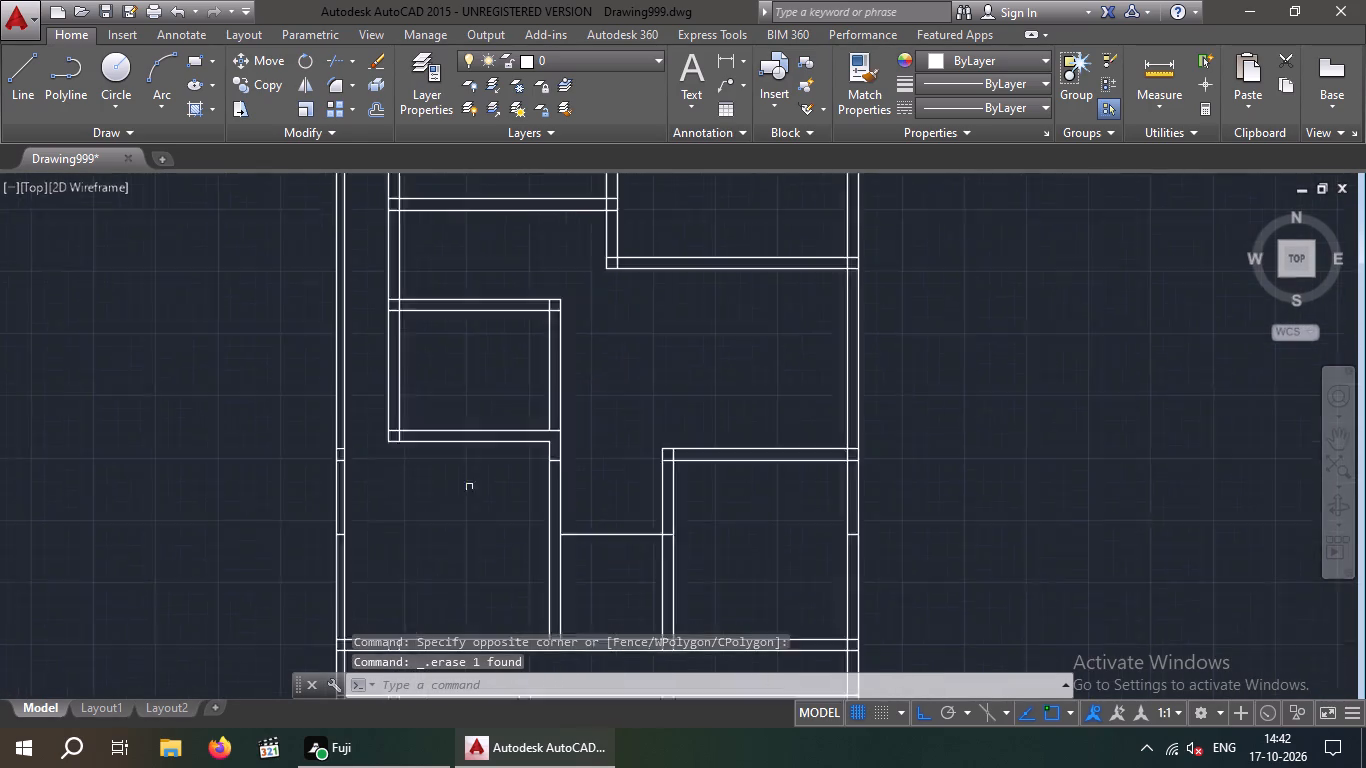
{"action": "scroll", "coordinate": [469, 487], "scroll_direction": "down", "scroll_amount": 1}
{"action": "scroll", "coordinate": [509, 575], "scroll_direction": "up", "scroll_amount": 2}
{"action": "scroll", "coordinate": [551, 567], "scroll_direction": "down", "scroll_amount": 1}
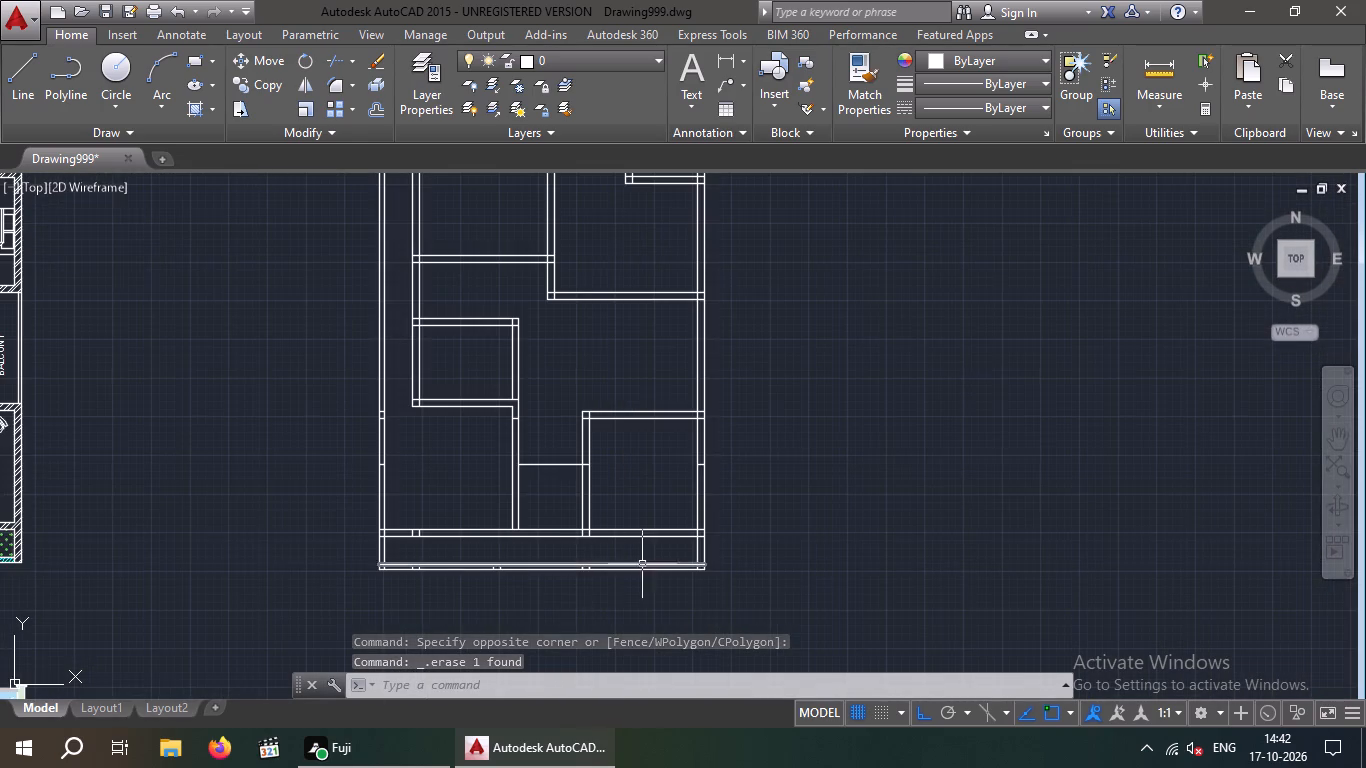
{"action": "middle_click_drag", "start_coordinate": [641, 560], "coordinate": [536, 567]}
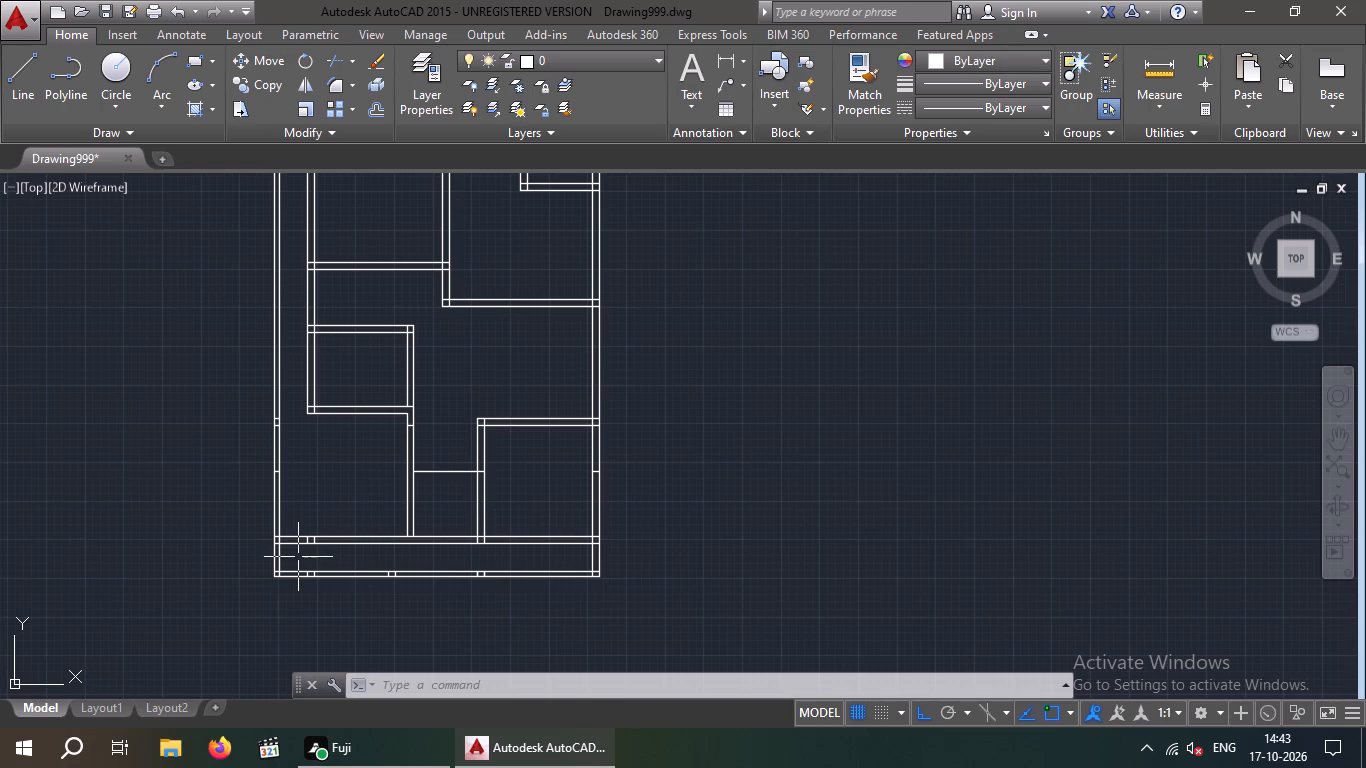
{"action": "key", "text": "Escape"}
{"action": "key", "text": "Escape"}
Draw a 12" wide by 9" high rectangle with lines in the empty area right of the new plan.
{"action": "middle_click_drag", "start_coordinate": [854, 366], "coordinate": [712, 408]}
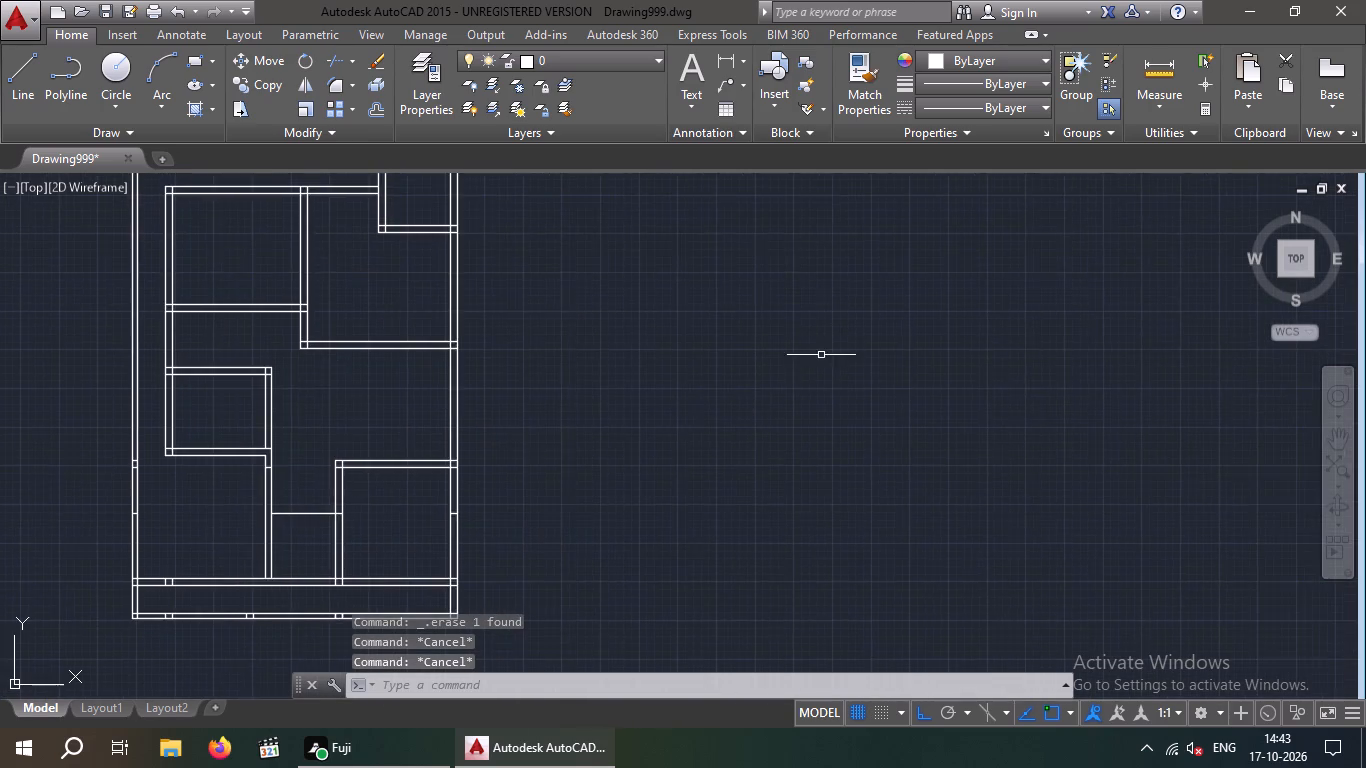
{"action": "scroll", "coordinate": [815, 345], "scroll_direction": "up", "scroll_amount": 1}
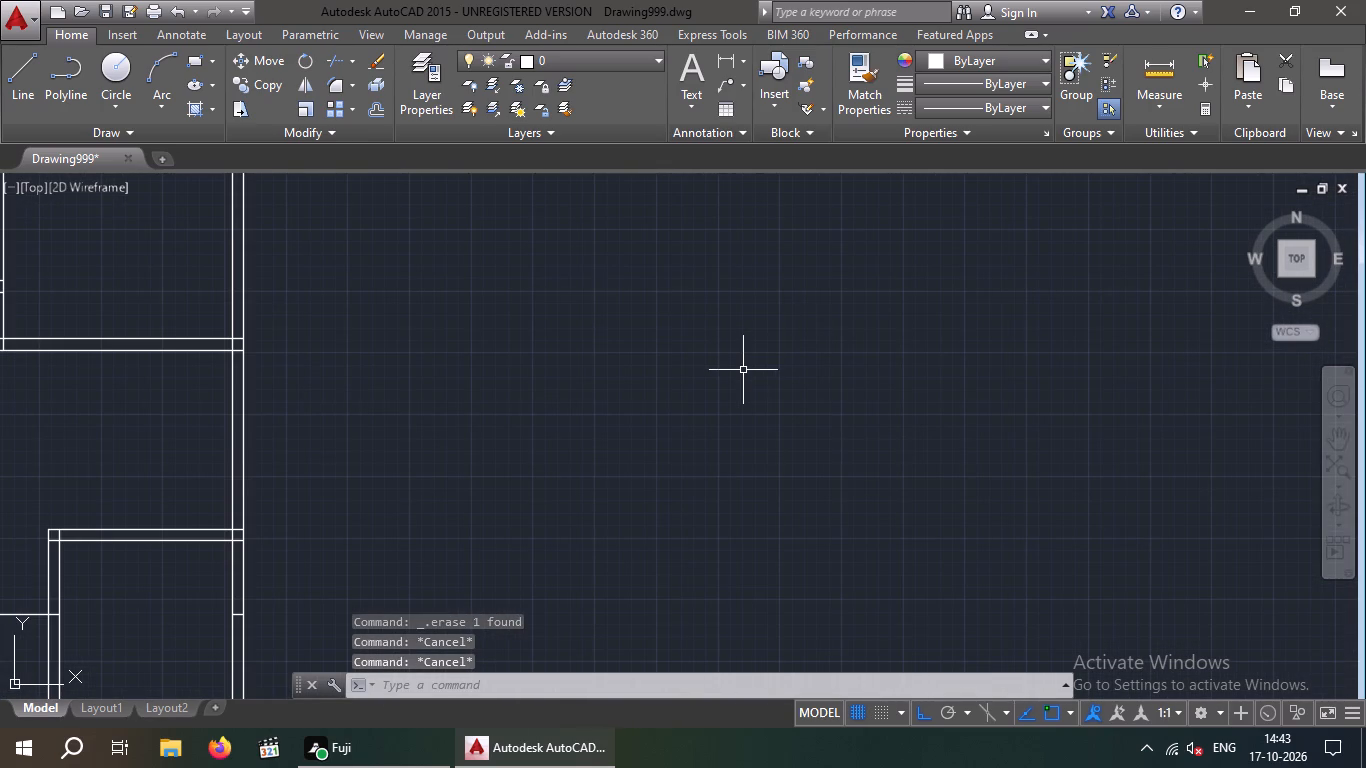
{"action": "key", "text": "l"}
{"action": "key", "text": "Return"}
{"action": "left_click_drag", "start_coordinate": [719, 351], "coordinate": [764, 351]}
{"action": "type", "text": "12\""}
{"action": "key", "text": "Return"}
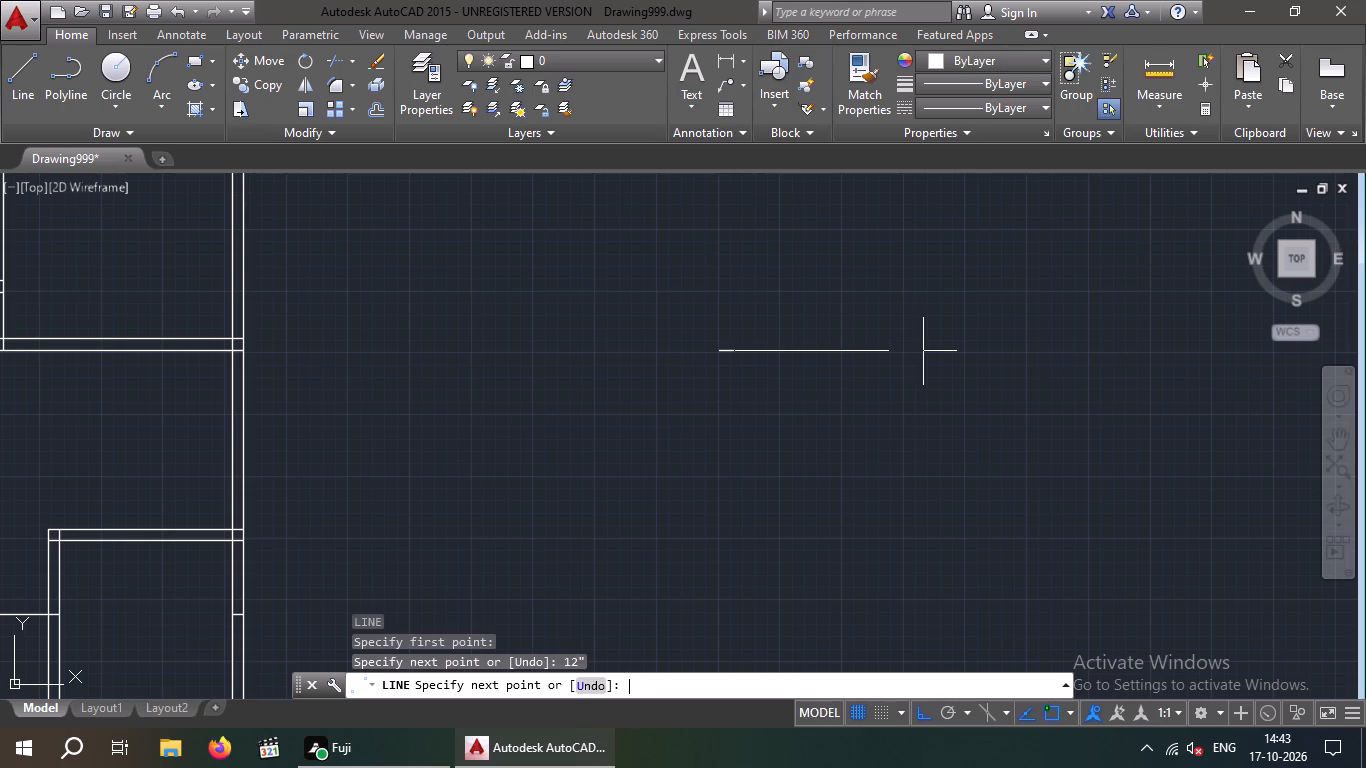
{"action": "type", "text": "9\""}
{"action": "key", "text": "Return"}
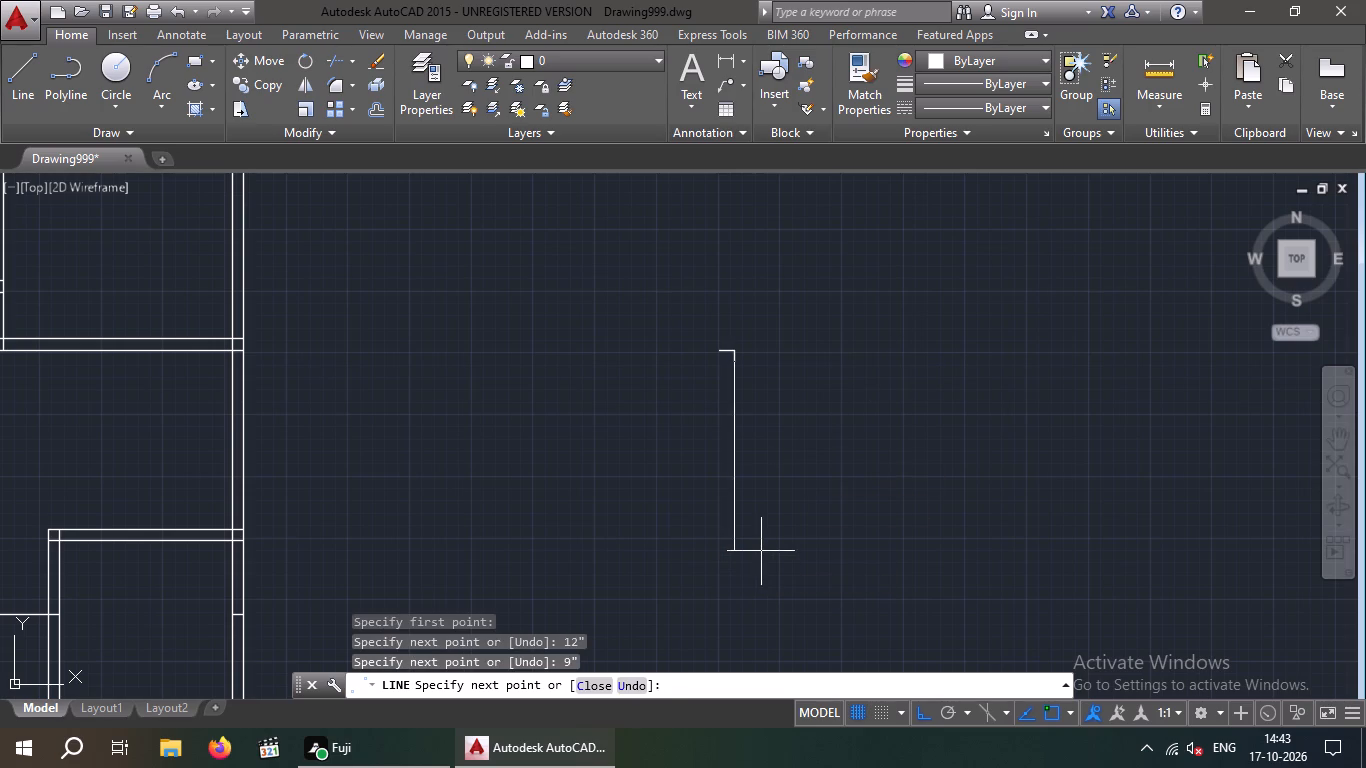
{"action": "type", "text": "12\""}
{"action": "key", "text": "Return"}
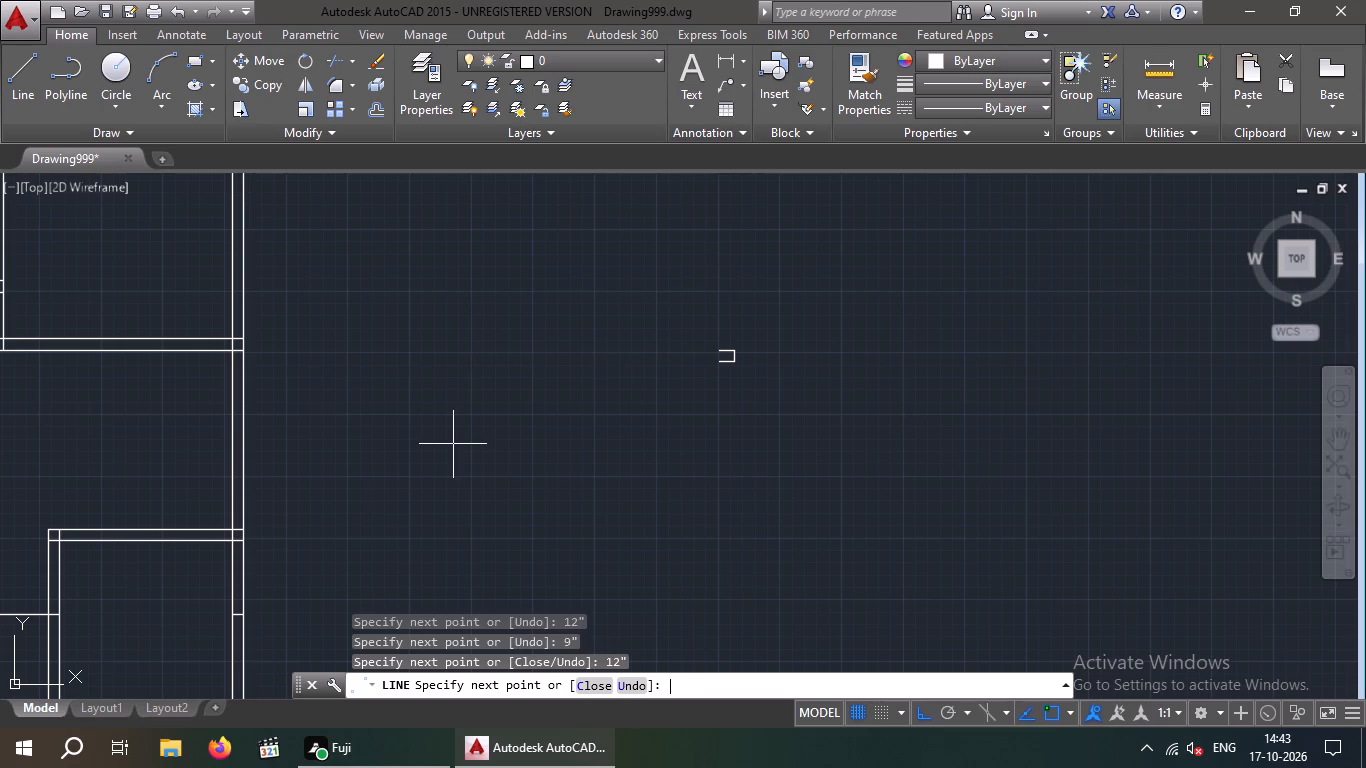
{"action": "scroll", "coordinate": [708, 341], "scroll_direction": "up", "scroll_amount": 5}
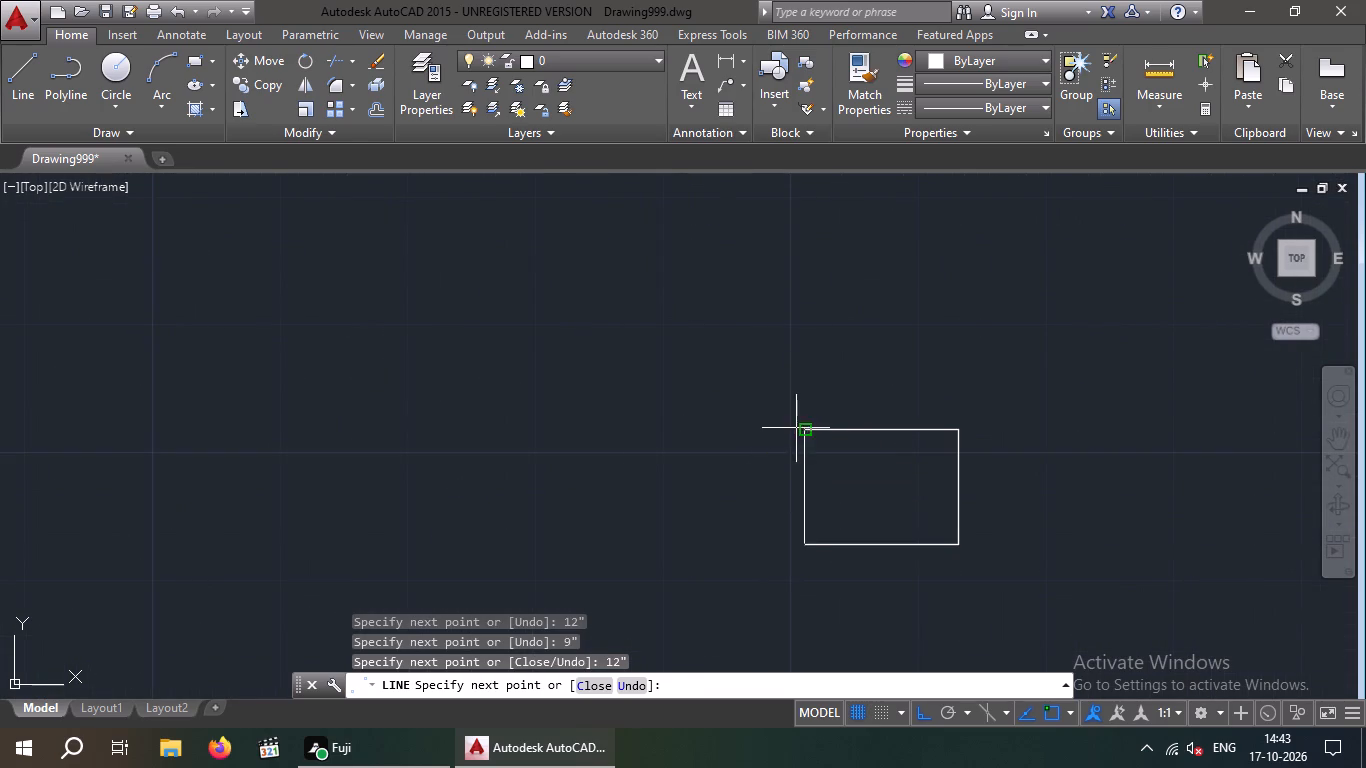
{"action": "left_click", "coordinate": [806, 431]}
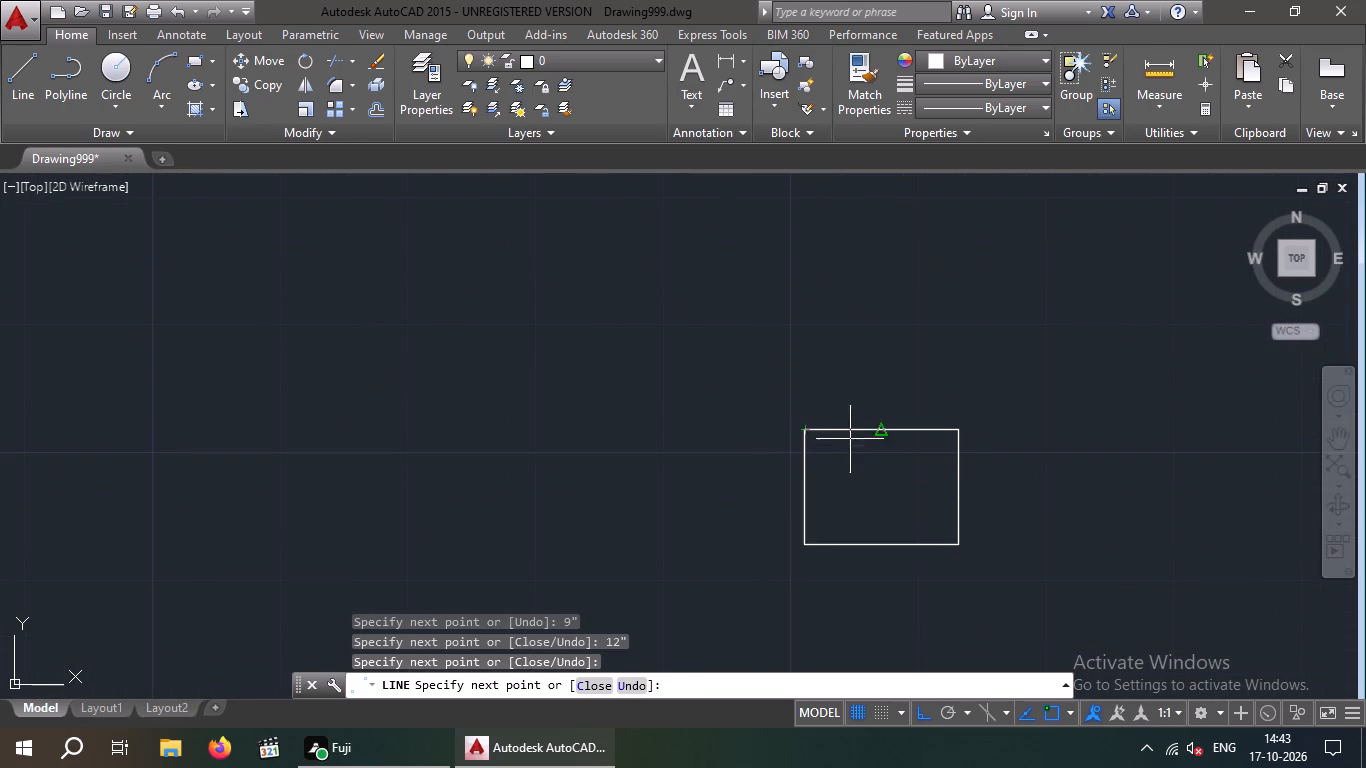
{"action": "key", "text": "Escape"}
{"action": "key", "text": "Escape"}
Draw a second rectangle with lines, 9" wide by 12" high, to the right of the first one.
{"action": "middle_click_drag", "start_coordinate": [905, 466], "coordinate": [637, 466]}
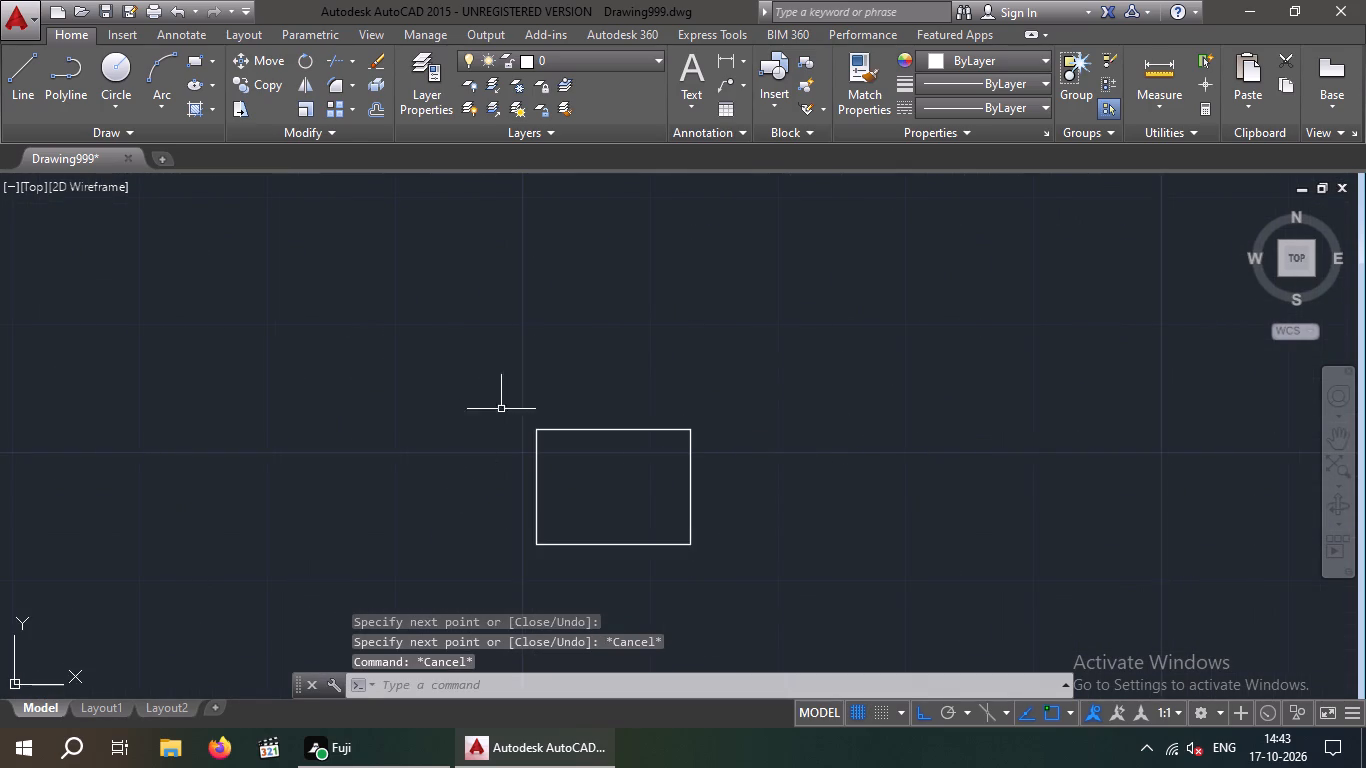
{"action": "scroll", "coordinate": [523, 405], "scroll_direction": "down", "scroll_amount": 3}
{"action": "middle_click_drag", "start_coordinate": [617, 443], "coordinate": [625, 423]}
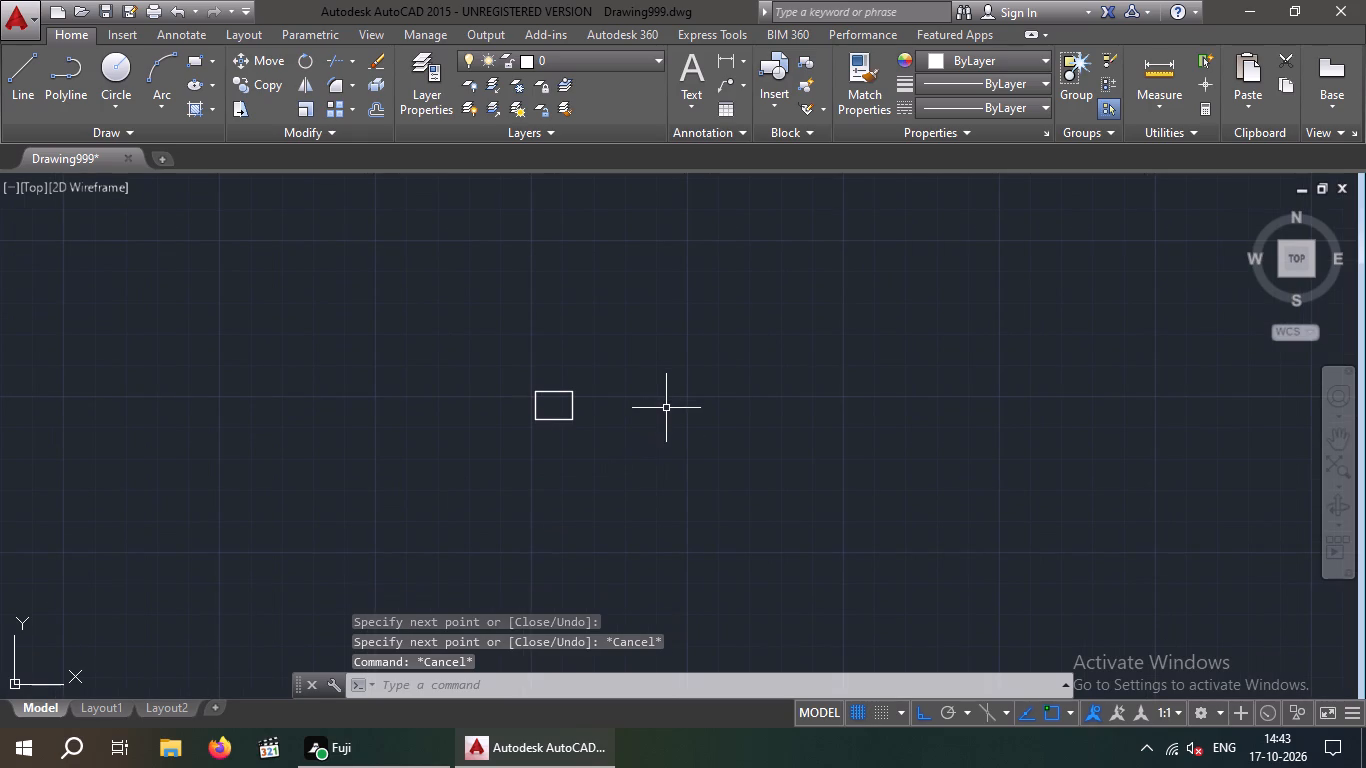
{"action": "key", "text": "l"}
{"action": "key", "text": "Return"}
{"action": "left_click_drag", "start_coordinate": [693, 384], "coordinate": [682, 468]}
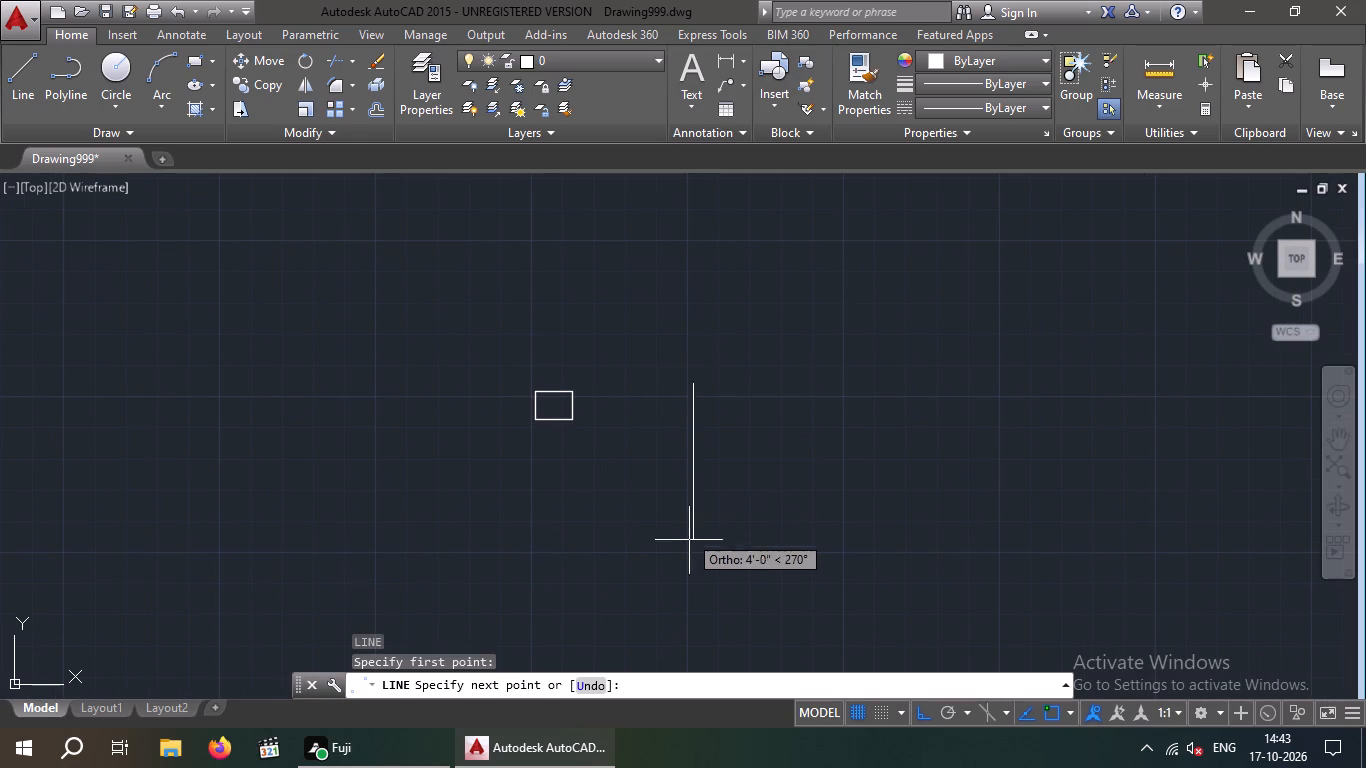
{"action": "type", "text": "12\""}
{"action": "key", "text": "Return"}
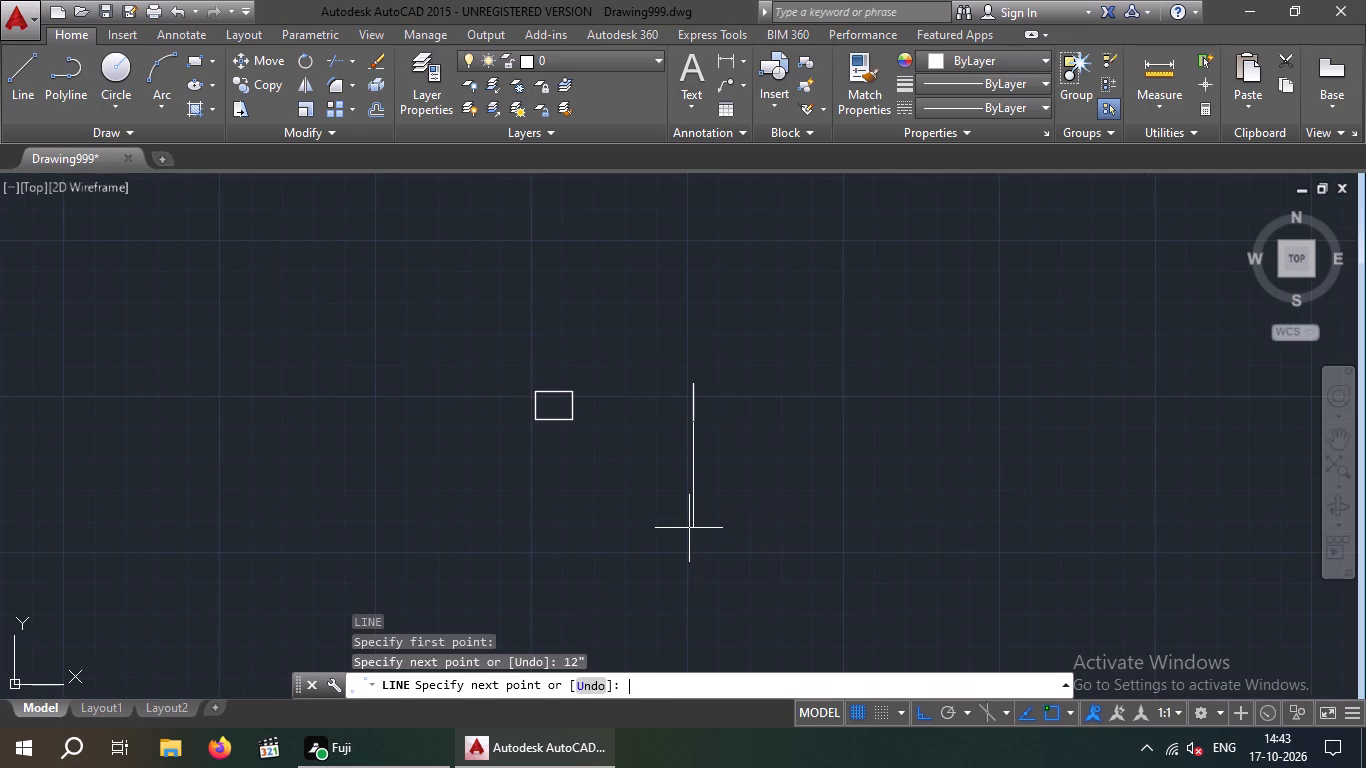
{"action": "type", "text": "9\""}
{"action": "key", "text": "Return"}
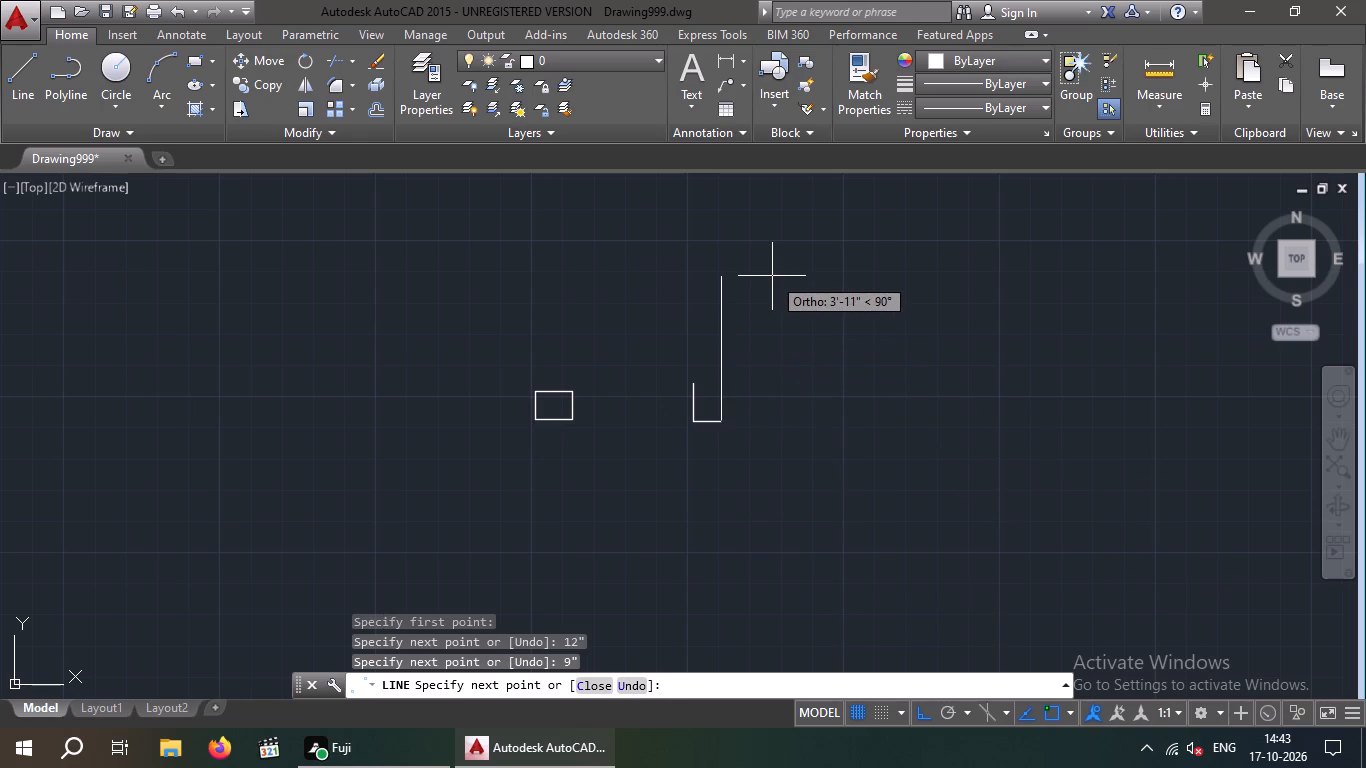
{"action": "type", "text": "12"}
{"action": "key", "text": "shift+quotedbl"}
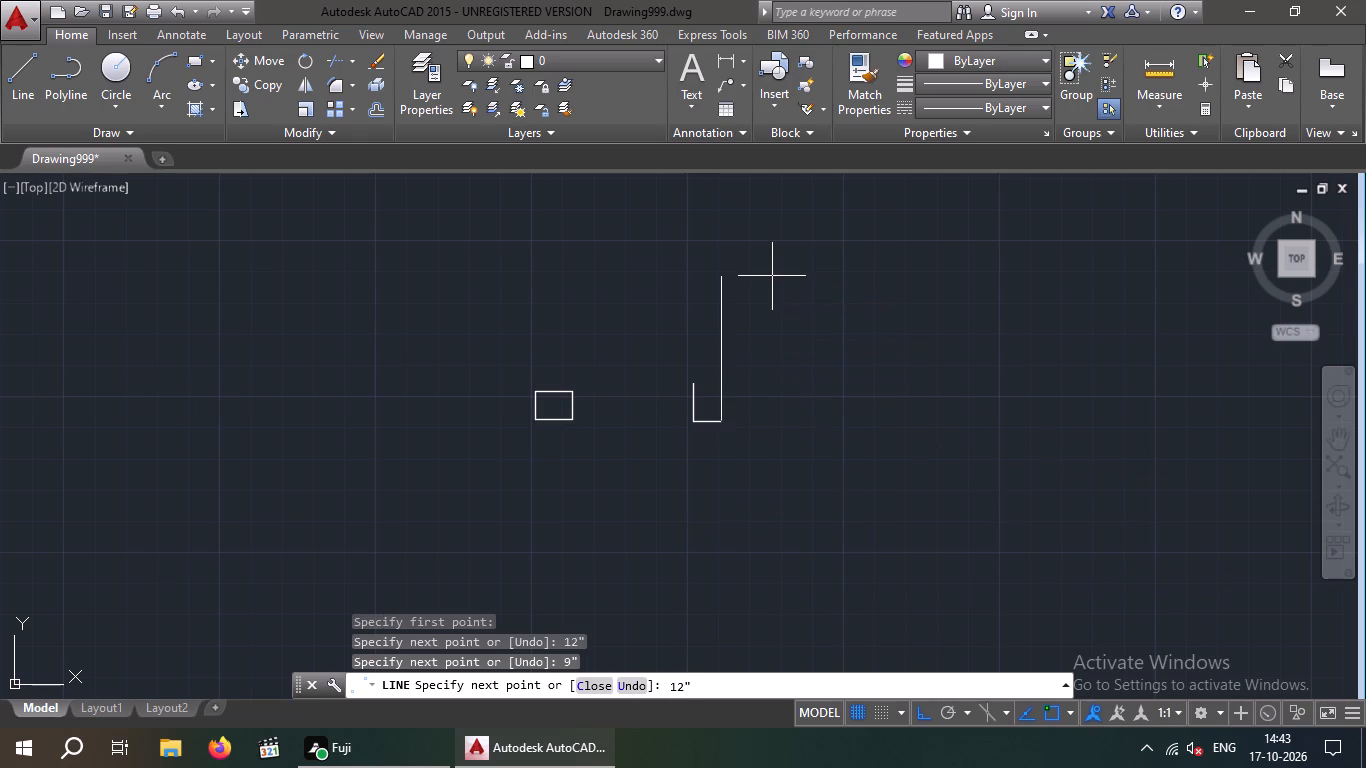
{"action": "key", "text": "Return"}
{"action": "scroll", "coordinate": [653, 366], "scroll_direction": "up", "scroll_amount": 3}
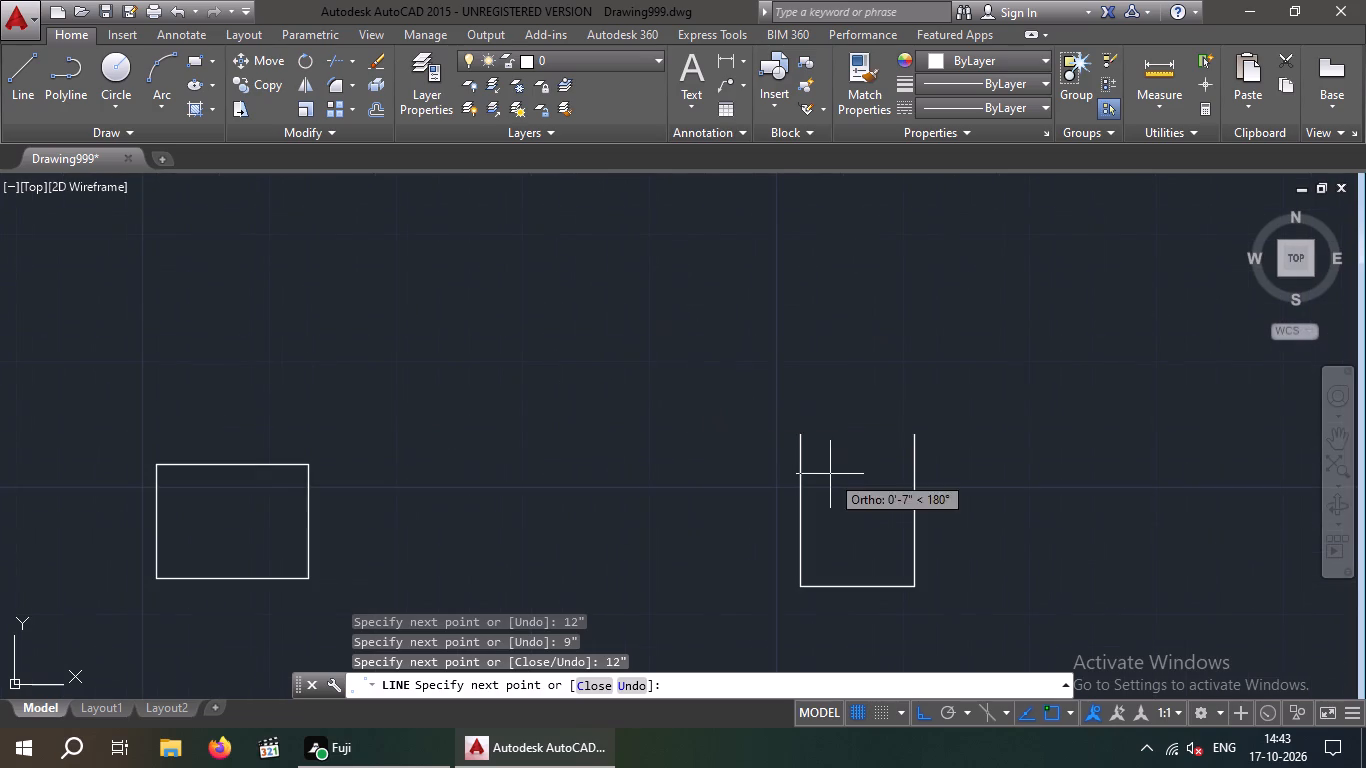
{"action": "left_click", "coordinate": [798, 437]}
{"action": "scroll", "coordinate": [648, 451], "scroll_direction": "down", "scroll_amount": 2}
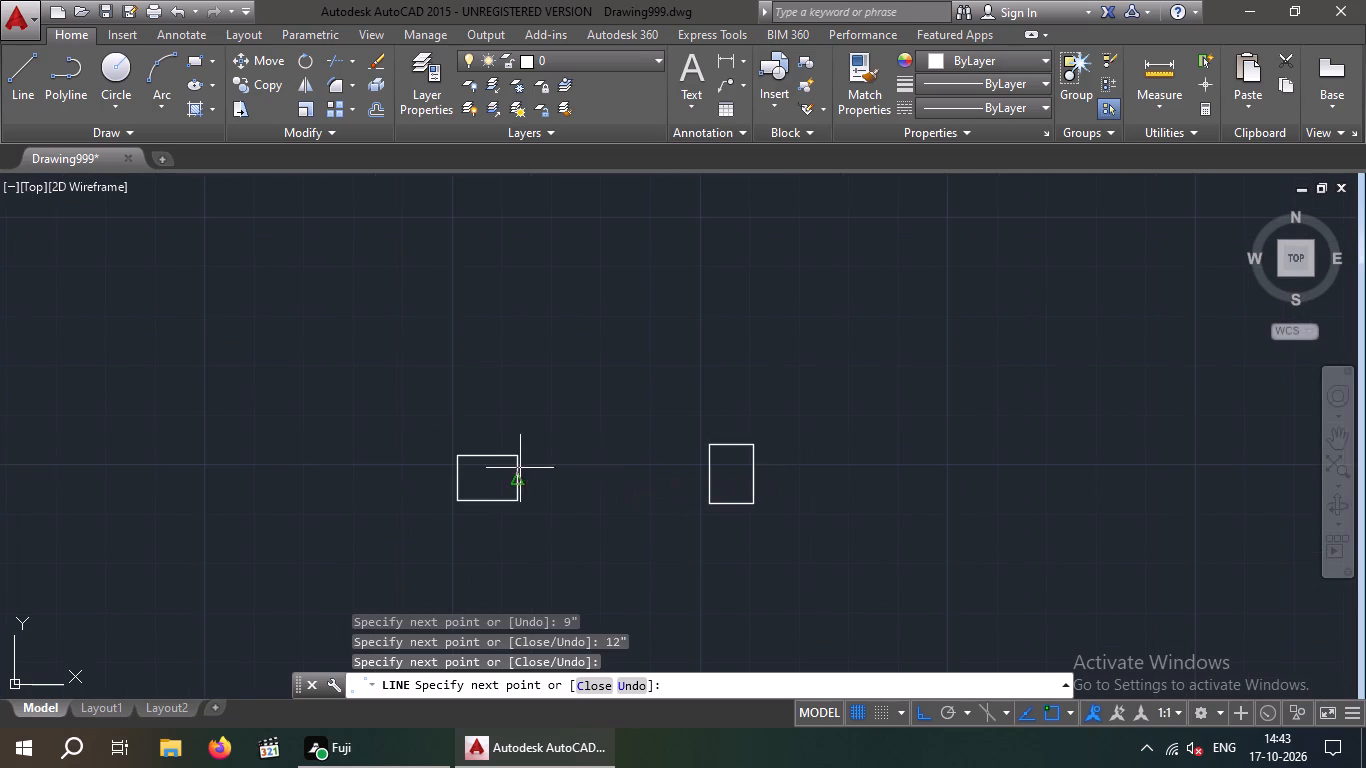
{"action": "key", "text": "Escape"}
Move the entire new plan about 95' straight up from its upper-right corner.
{"action": "scroll", "coordinate": [638, 443], "scroll_direction": "down", "scroll_amount": 3}
{"action": "middle_click_drag", "start_coordinate": [641, 469], "coordinate": [855, 450]}
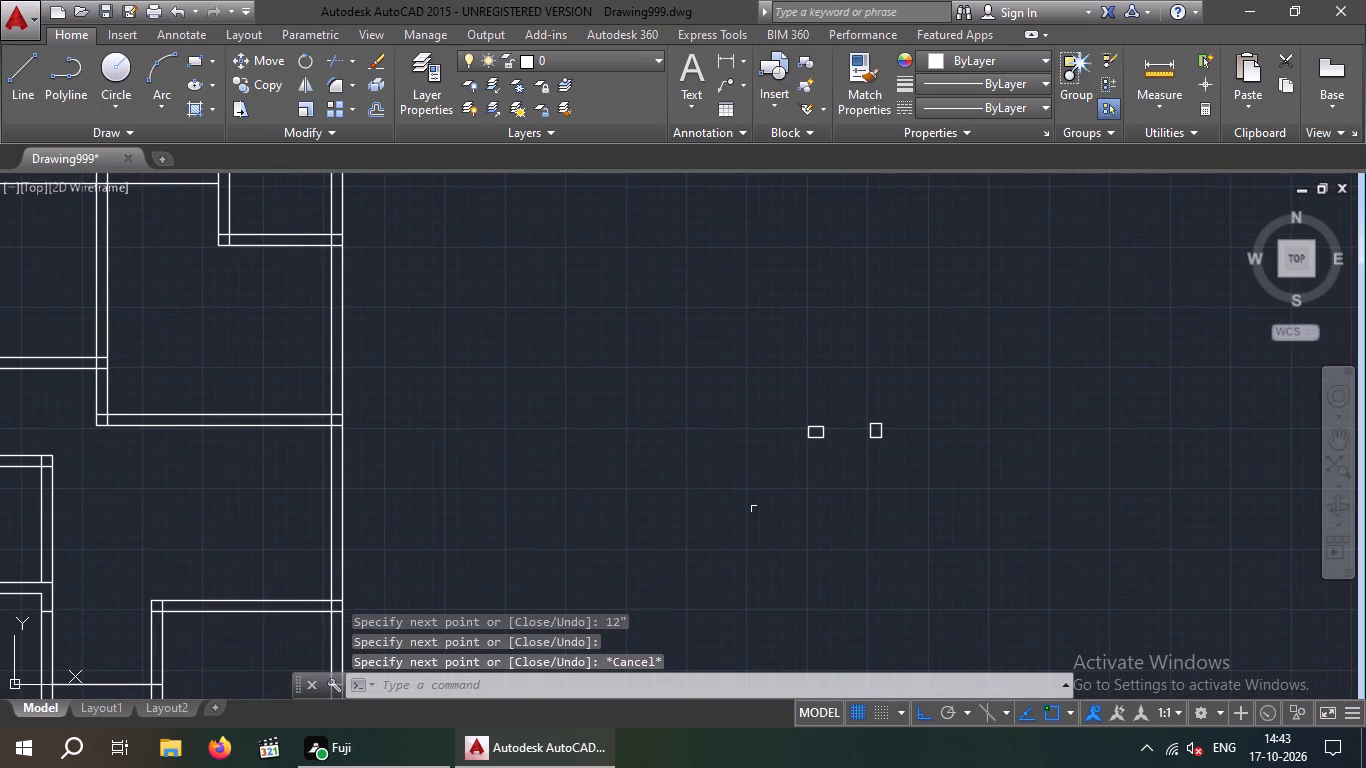
{"action": "scroll", "coordinate": [609, 390], "scroll_direction": "down", "scroll_amount": 2}
{"action": "middle_click_drag", "start_coordinate": [552, 442], "coordinate": [816, 449]}
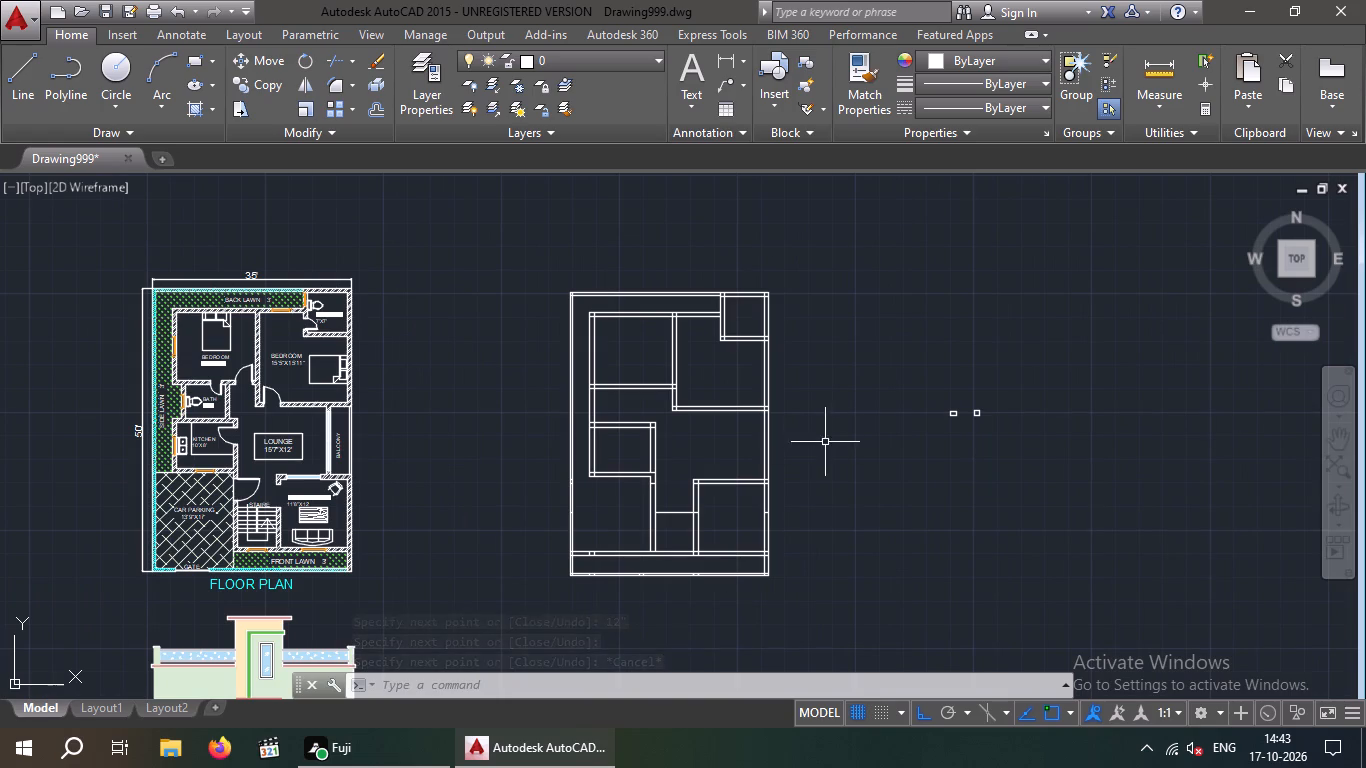
{"action": "left_click_drag", "start_coordinate": [527, 231], "coordinate": [575, 242]}
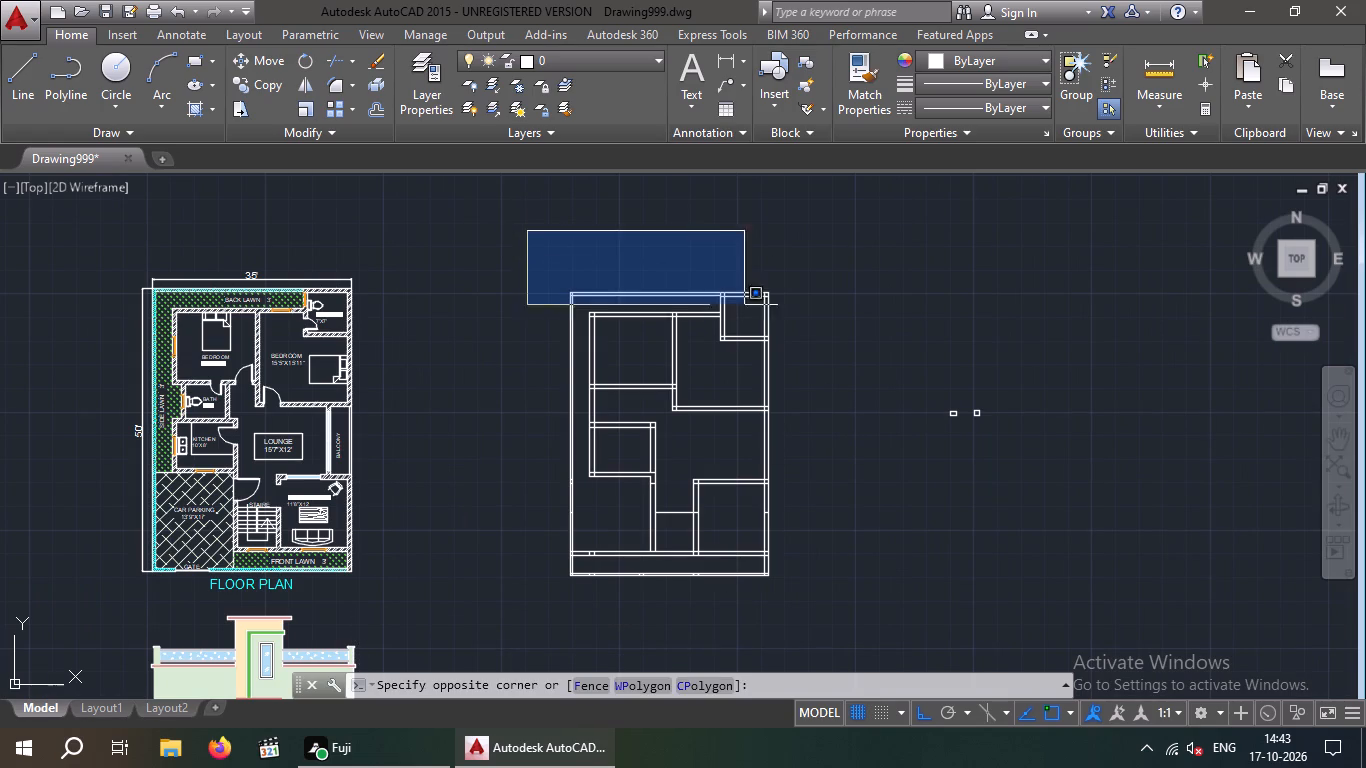
{"action": "left_click", "coordinate": [846, 636]}
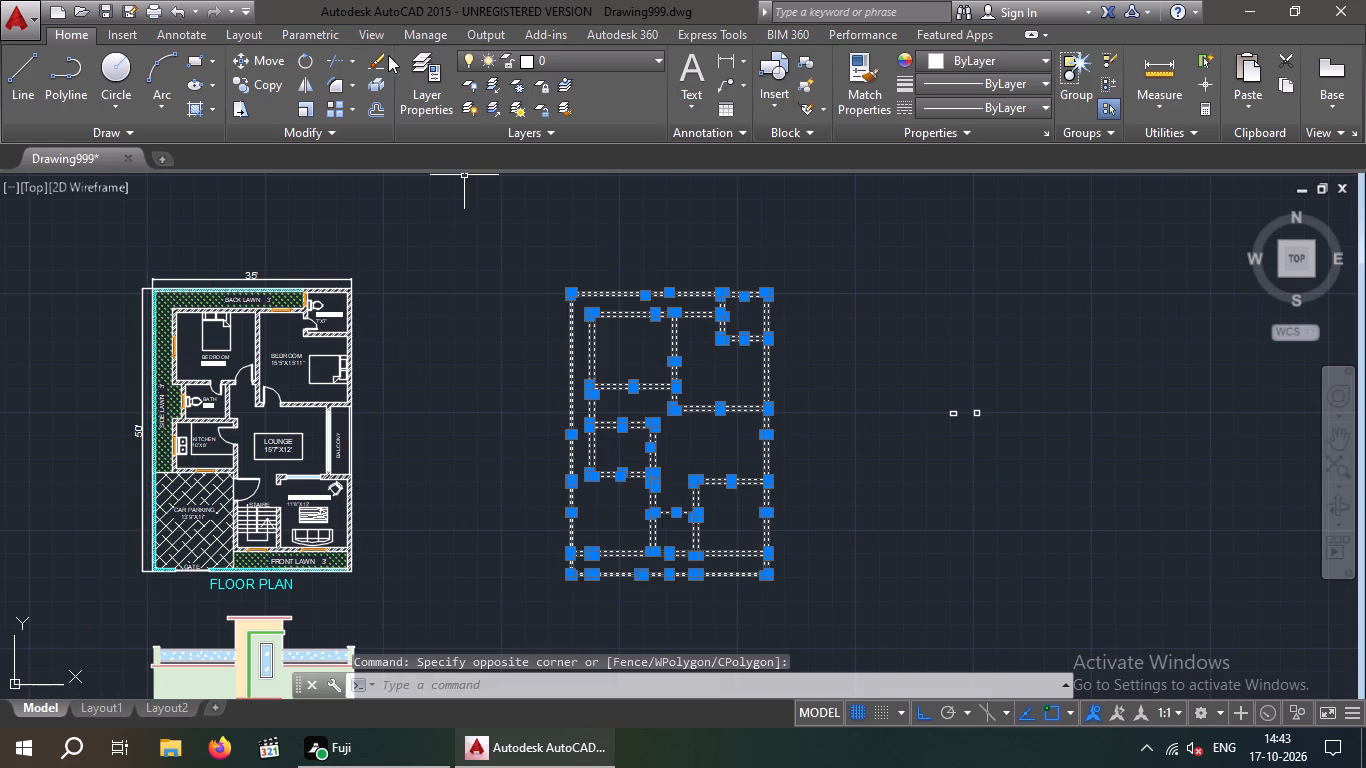
{"action": "left_click", "coordinate": [272, 58]}
{"action": "scroll", "coordinate": [444, 218], "scroll_direction": "down", "scroll_amount": 2}
{"action": "scroll", "coordinate": [563, 371], "scroll_direction": "up", "scroll_amount": 2}
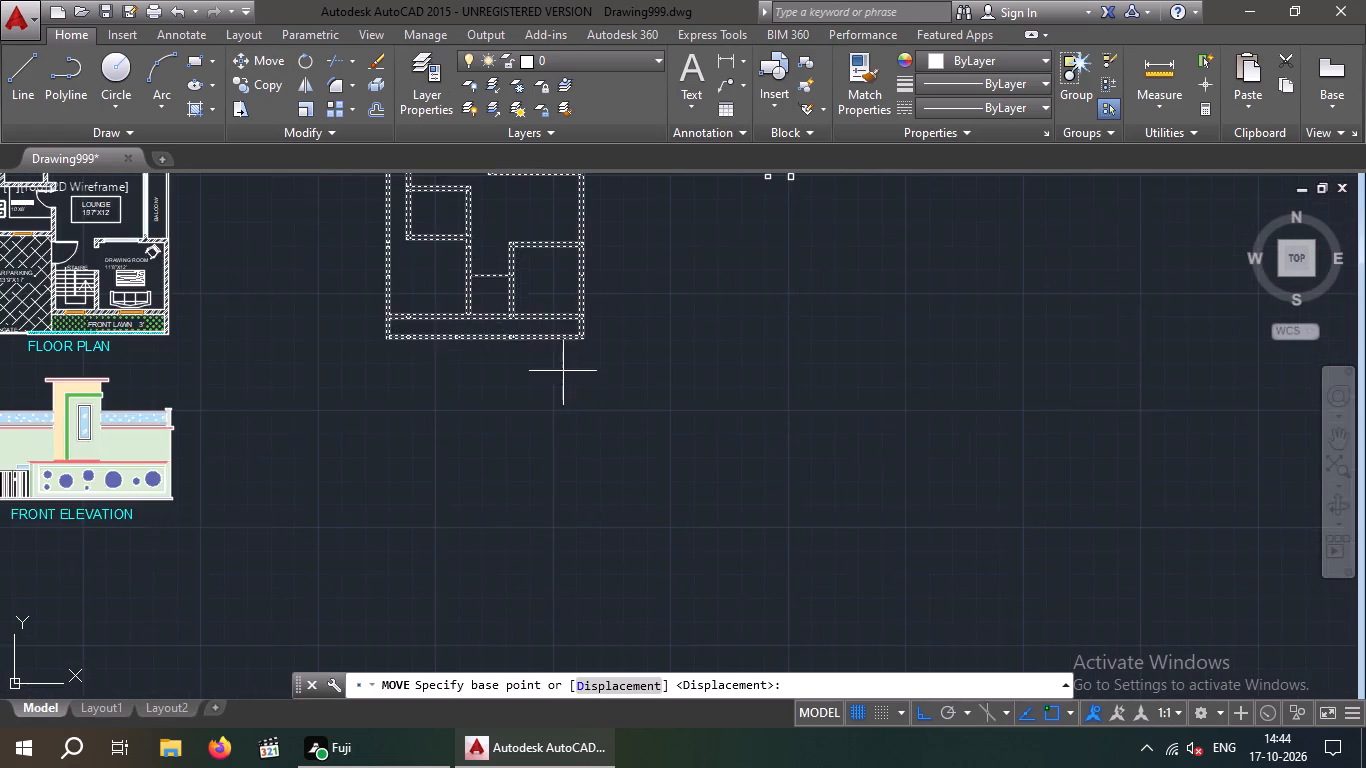
{"action": "scroll", "coordinate": [570, 357], "scroll_direction": "down", "scroll_amount": 2}
{"action": "middle_click_drag", "start_coordinate": [571, 358], "coordinate": [549, 488]}
{"action": "scroll", "coordinate": [559, 345], "scroll_direction": "up", "scroll_amount": 2}
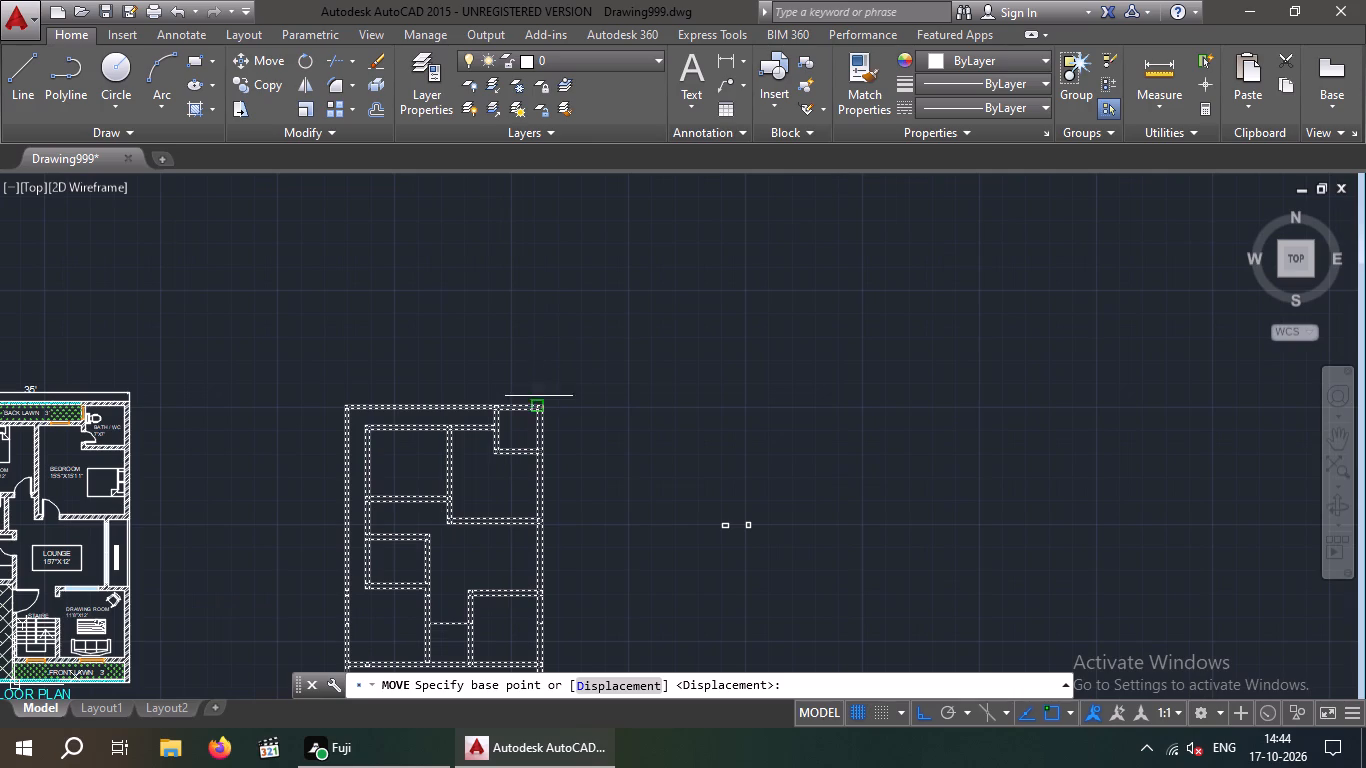
{"action": "left_click_drag", "start_coordinate": [543, 402], "coordinate": [546, 384]}
{"action": "scroll", "coordinate": [561, 272], "scroll_direction": "down", "scroll_amount": 4}
{"action": "middle_click_drag", "start_coordinate": [564, 239], "coordinate": [559, 401]}
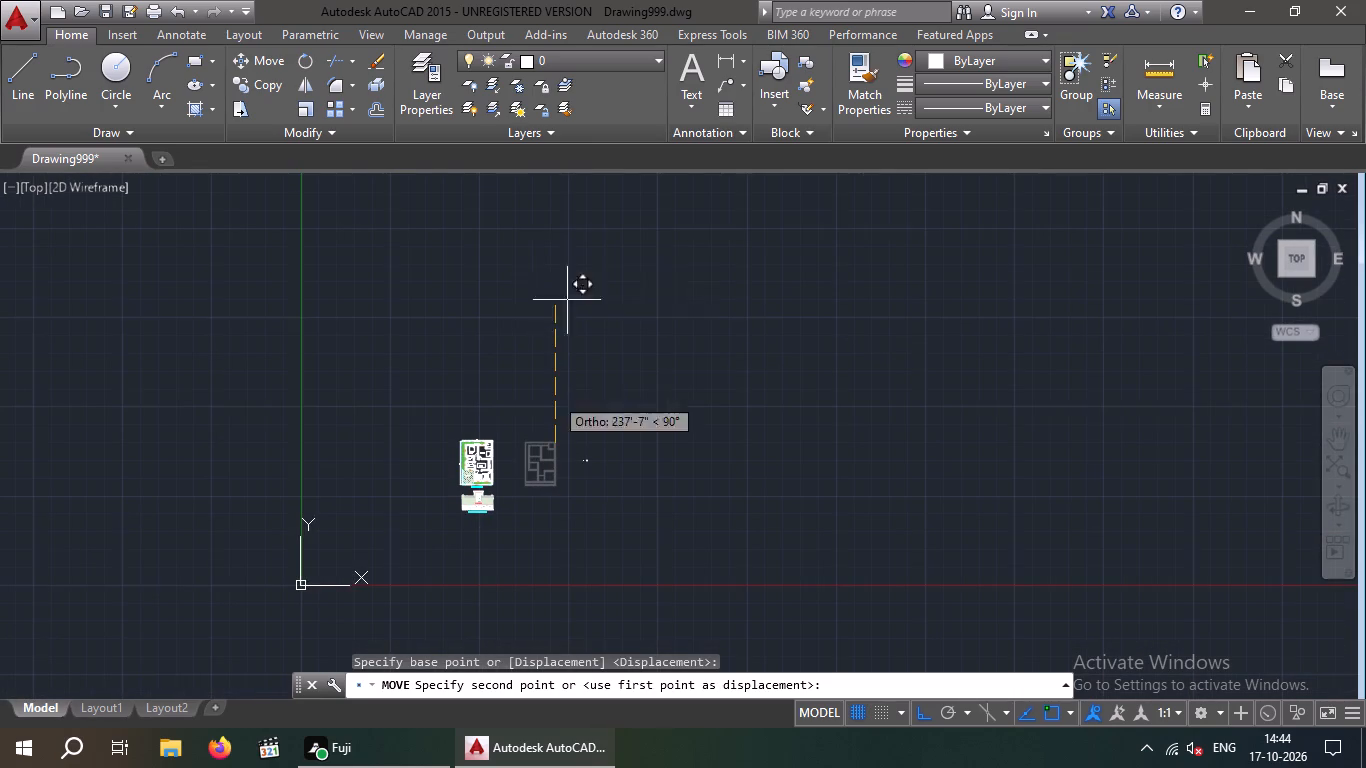
{"action": "left_click", "coordinate": [554, 361]}
Move the two small rectangles about 160' straight up, placing them above and right of the relocated plan.
{"action": "scroll", "coordinate": [548, 380], "scroll_direction": "up", "scroll_amount": 3}
{"action": "scroll", "coordinate": [571, 438], "scroll_direction": "down", "scroll_amount": 2}
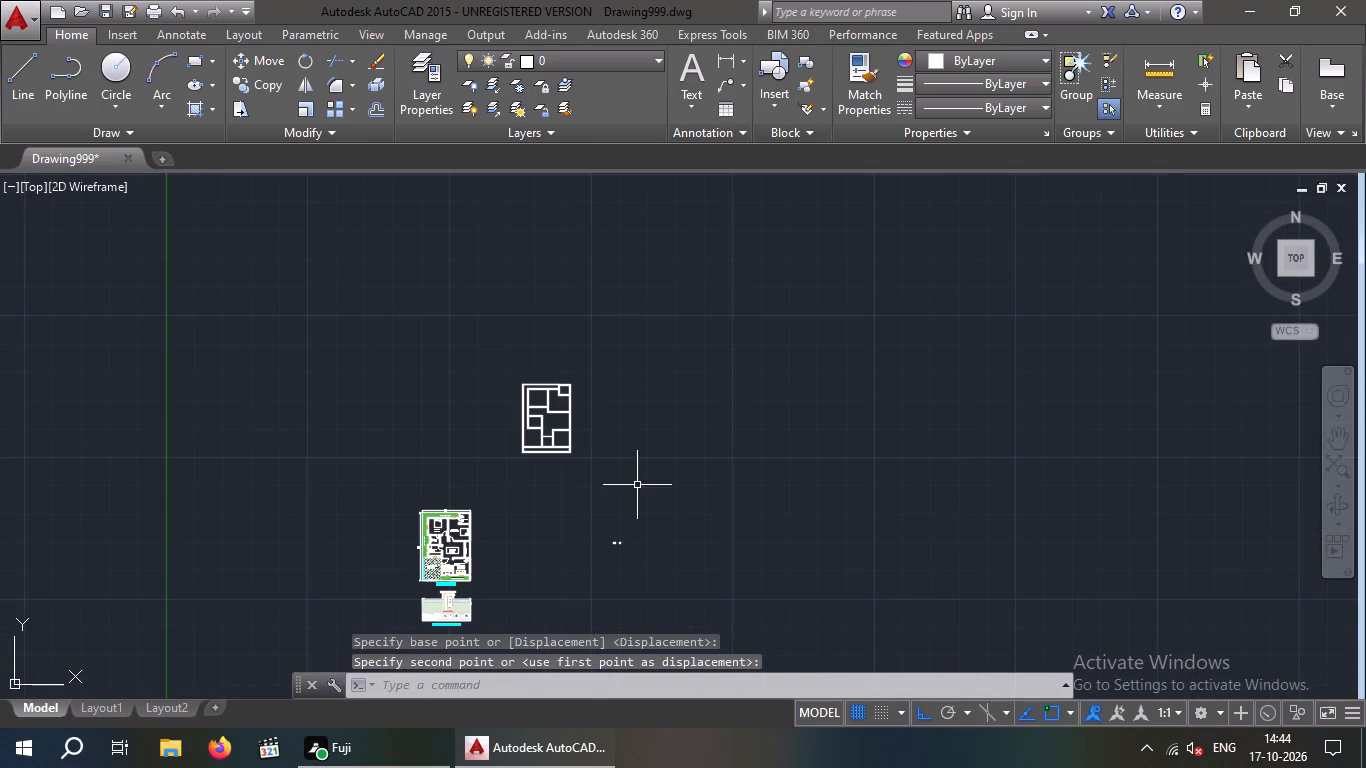
{"action": "left_click_drag", "start_coordinate": [598, 519], "coordinate": [621, 536]}
{"action": "left_click", "coordinate": [672, 594]}
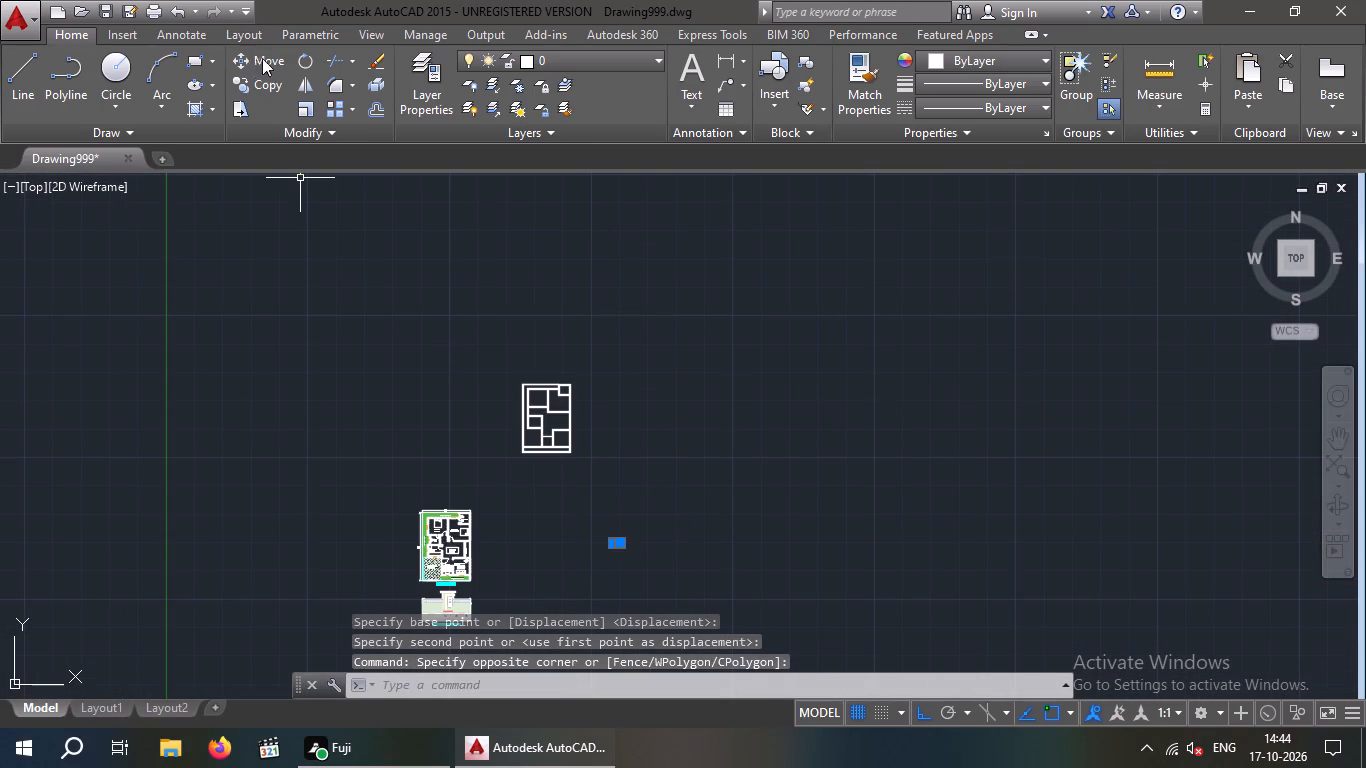
{"action": "left_click", "coordinate": [265, 62]}
{"action": "left_click_drag", "start_coordinate": [626, 540], "coordinate": [629, 517]}
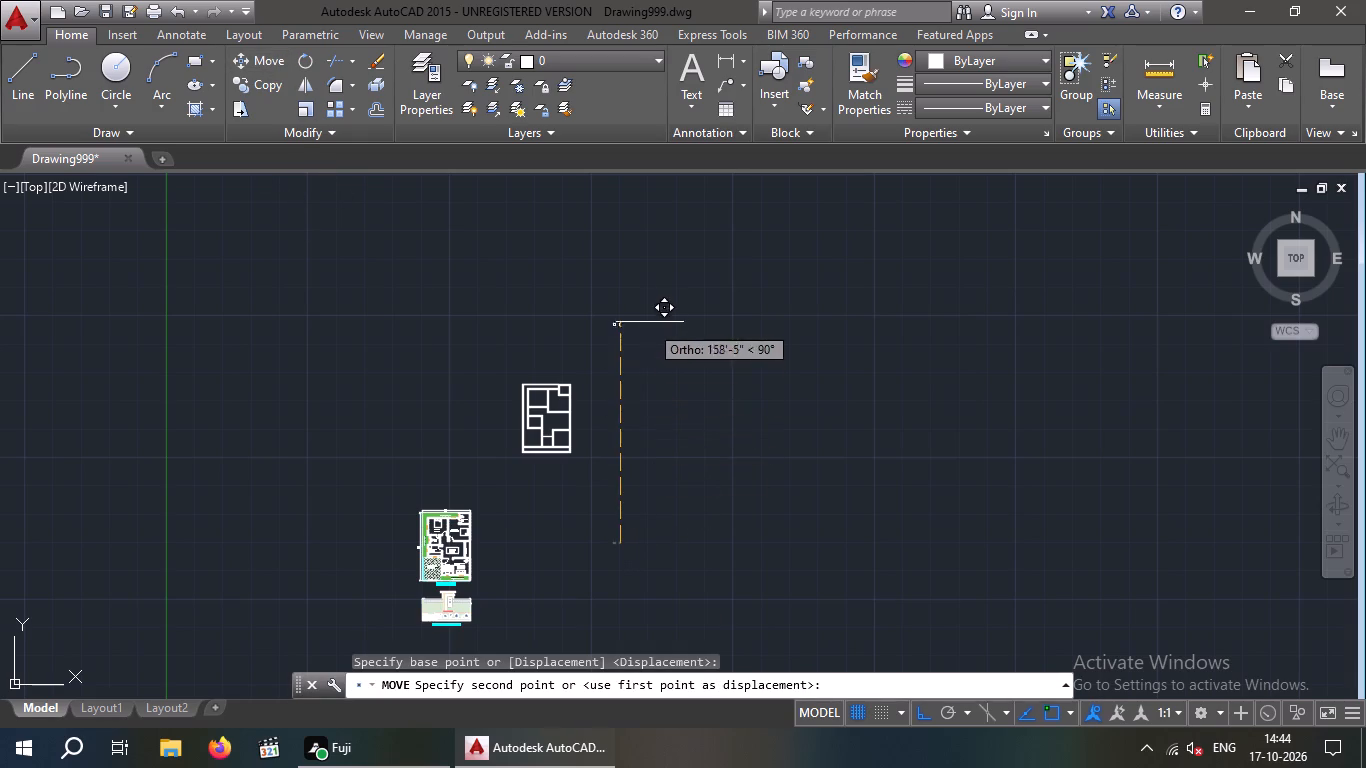
{"action": "left_click", "coordinate": [668, 313]}
{"action": "key", "text": "Escape"}
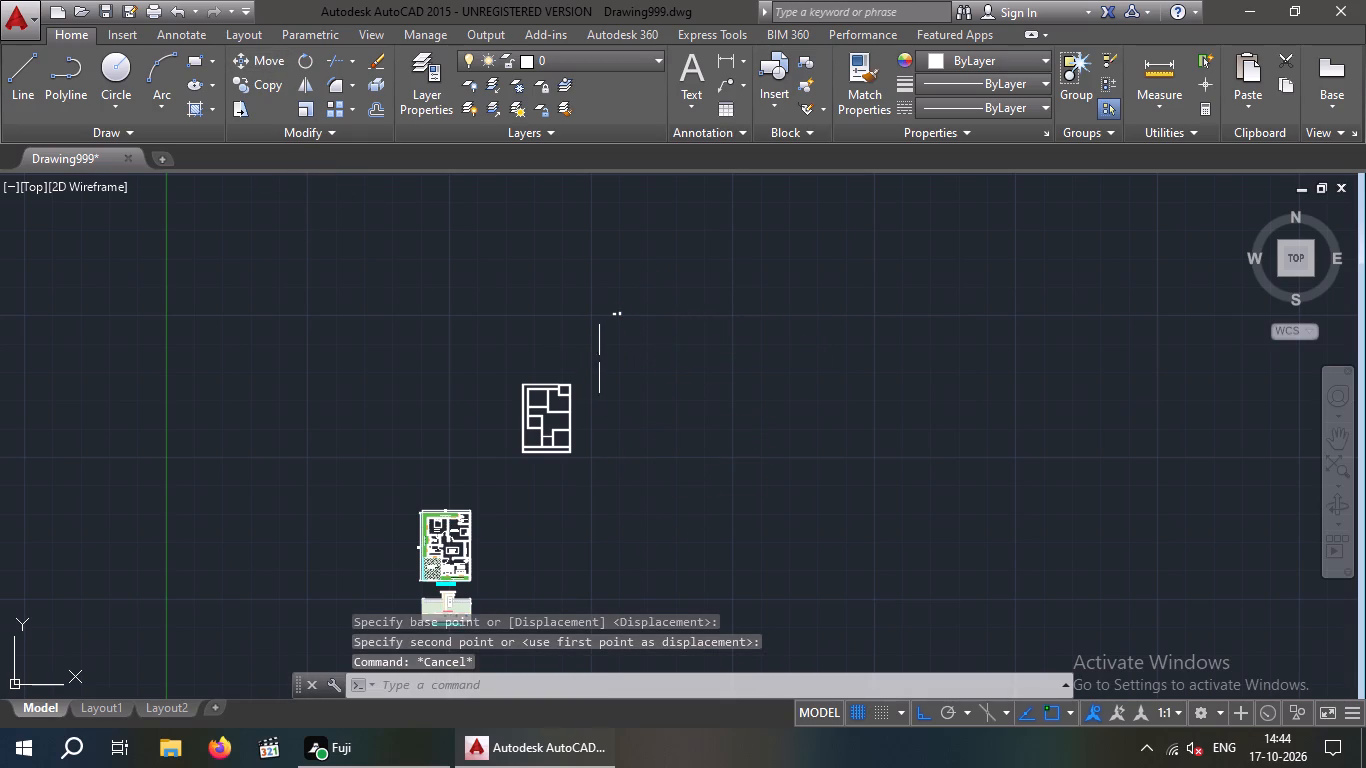
Trim the overlapping wall lines at the upper-left room's outer top-left corner, using all objects as cutting edges.
{"action": "scroll", "coordinate": [582, 393], "scroll_direction": "up", "scroll_amount": 4}
{"action": "middle_click_drag", "start_coordinate": [579, 391], "coordinate": [617, 324]}
{"action": "scroll", "coordinate": [629, 315], "scroll_direction": "down", "scroll_amount": 1}
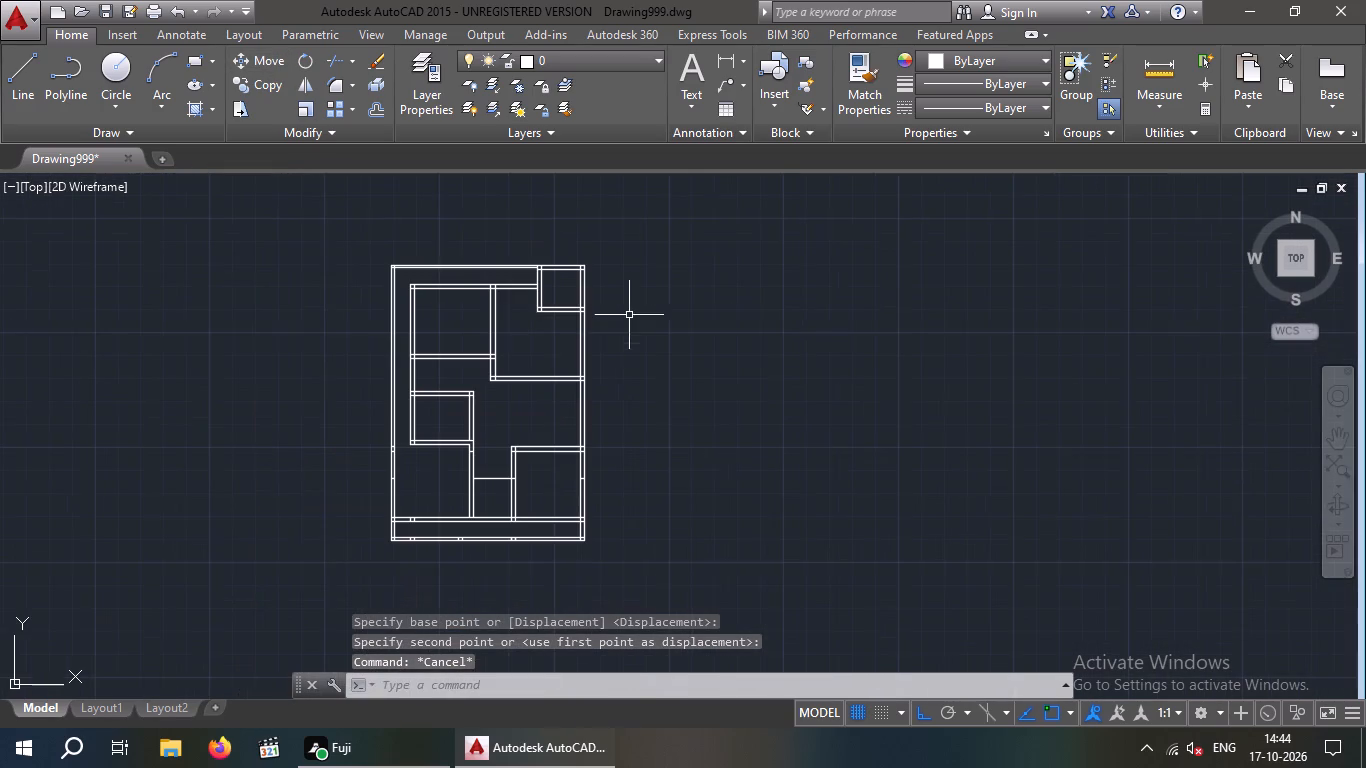
{"action": "middle_click_drag", "start_coordinate": [610, 351], "coordinate": [668, 333]}
{"action": "scroll", "coordinate": [471, 288], "scroll_direction": "up", "scroll_amount": 4}
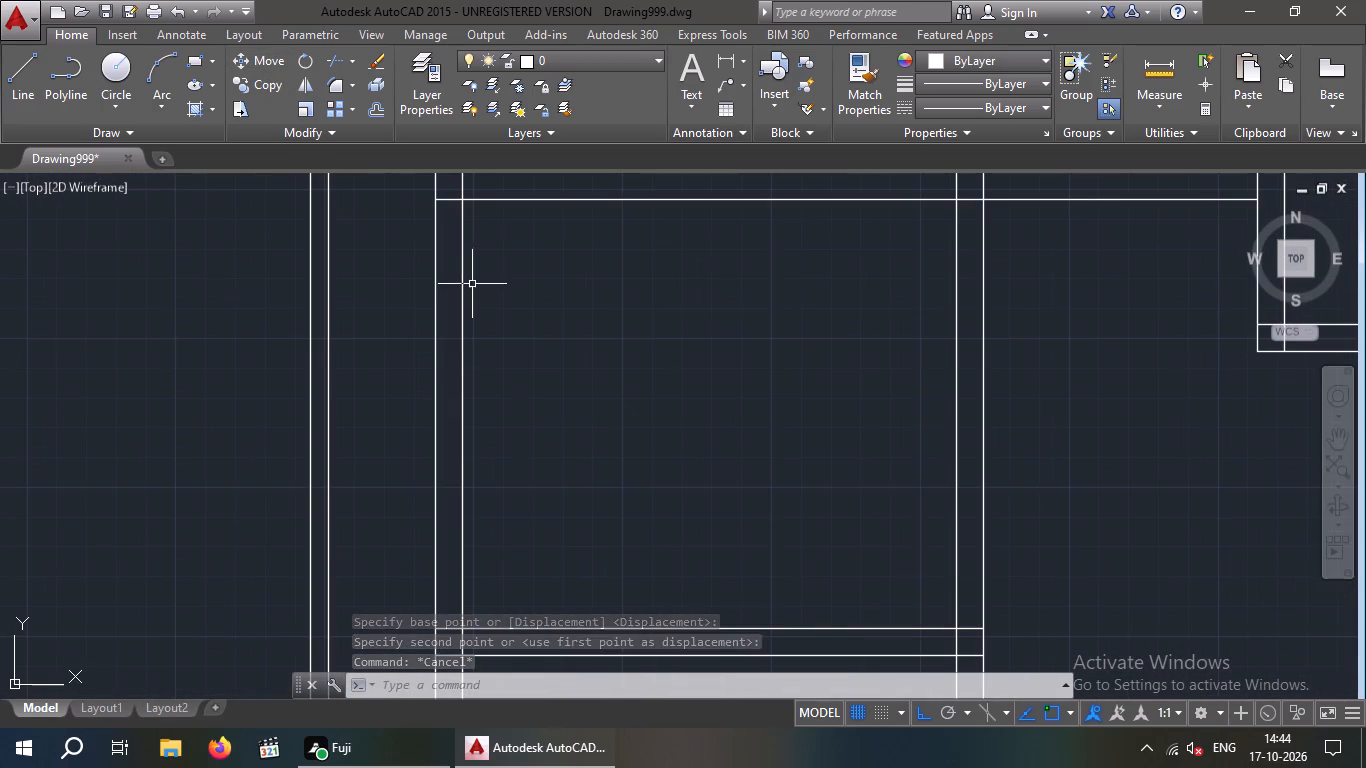
{"action": "type", "text": "TR"}
{"action": "key", "text": "space"}
{"action": "key", "text": "space"}
{"action": "middle_click_drag", "start_coordinate": [476, 289], "coordinate": [462, 495]}
{"action": "scroll", "coordinate": [456, 373], "scroll_direction": "up", "scroll_amount": 1}
{"action": "left_click_drag", "start_coordinate": [470, 396], "coordinate": [426, 405]}
{"action": "left_click", "coordinate": [425, 405]}
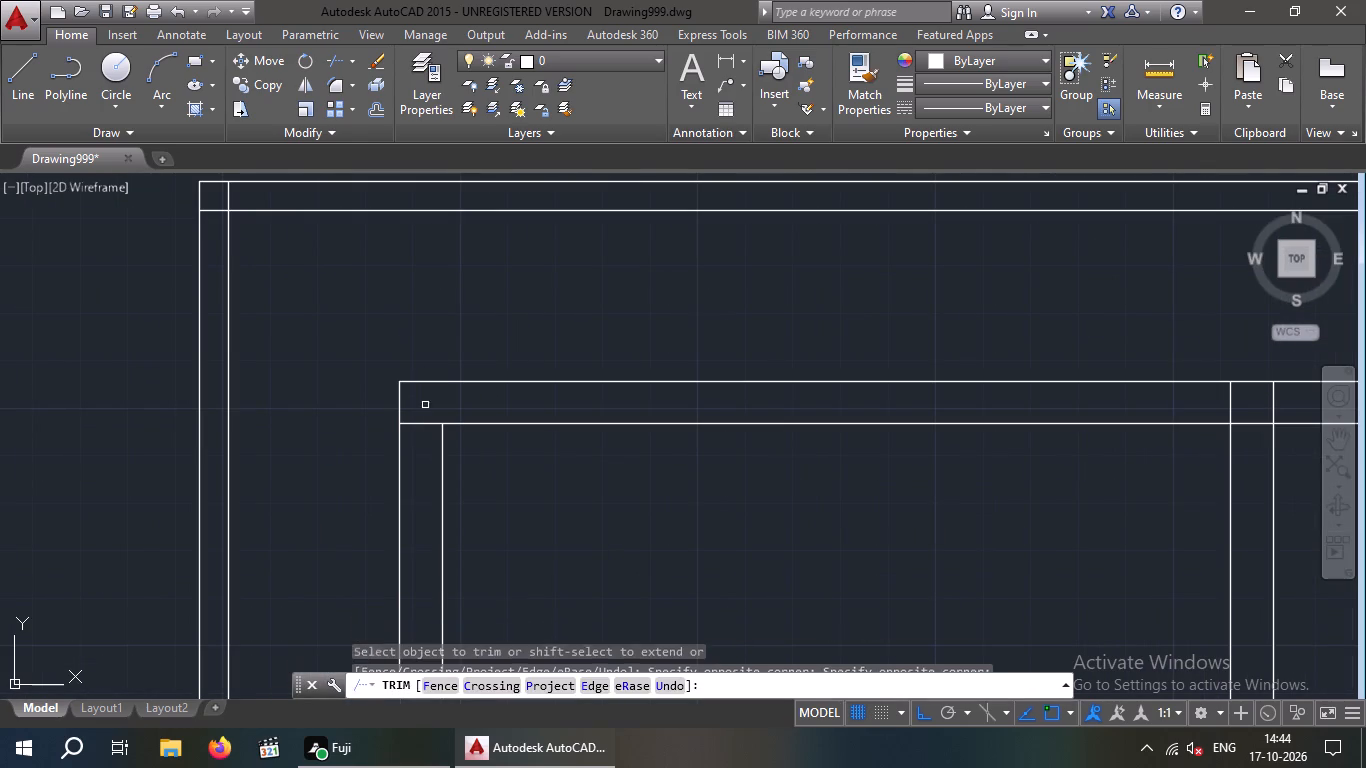
{"action": "left_click_drag", "start_coordinate": [416, 466], "coordinate": [414, 424]}
{"action": "left_click", "coordinate": [414, 415]}
{"action": "scroll", "coordinate": [430, 414], "scroll_direction": "down", "scroll_amount": 1}
Trim the crossing lines where the partition between the two upper rooms meets their top wall.
{"action": "middle_click_drag", "start_coordinate": [557, 463], "coordinate": [436, 487]}
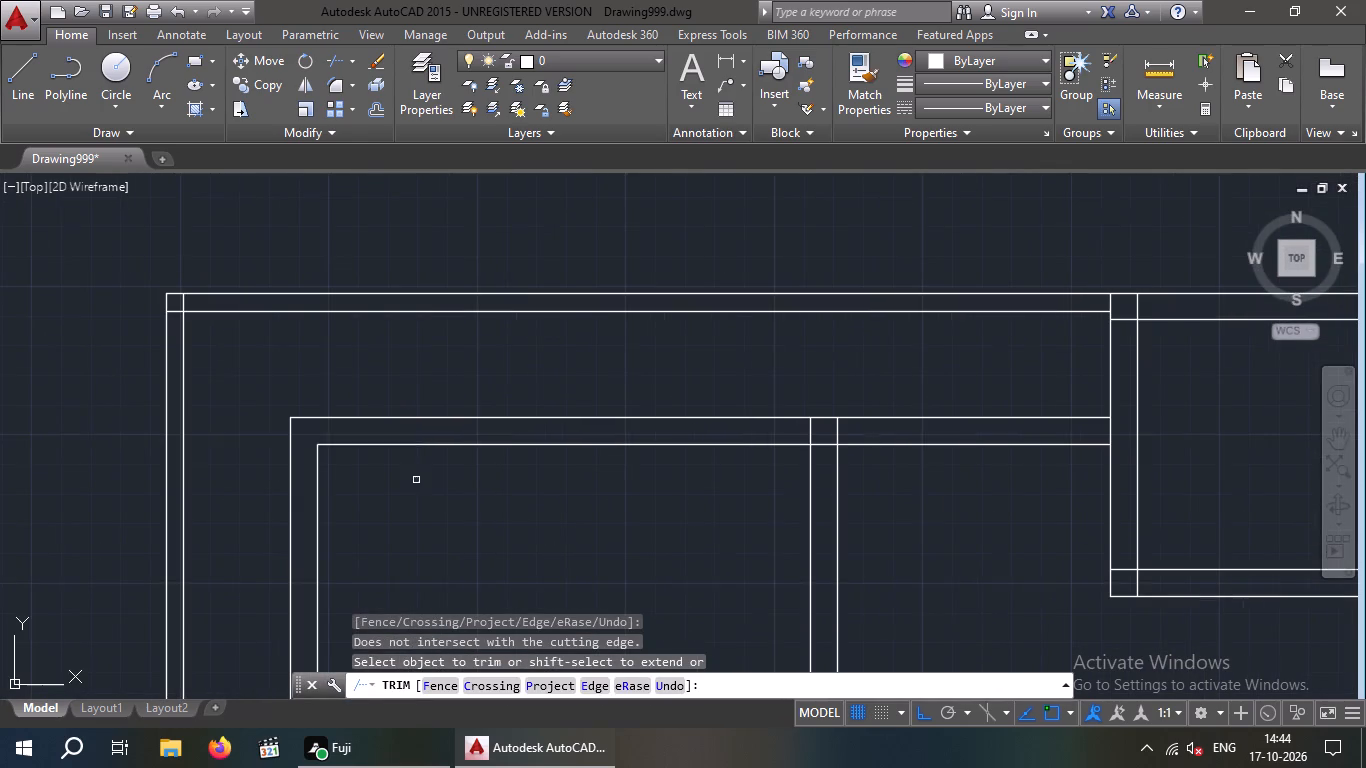
{"action": "middle_click_drag", "start_coordinate": [729, 463], "coordinate": [319, 449]}
{"action": "scroll", "coordinate": [431, 406], "scroll_direction": "up", "scroll_amount": 1}
{"action": "left_click_drag", "start_coordinate": [460, 415], "coordinate": [397, 415]}
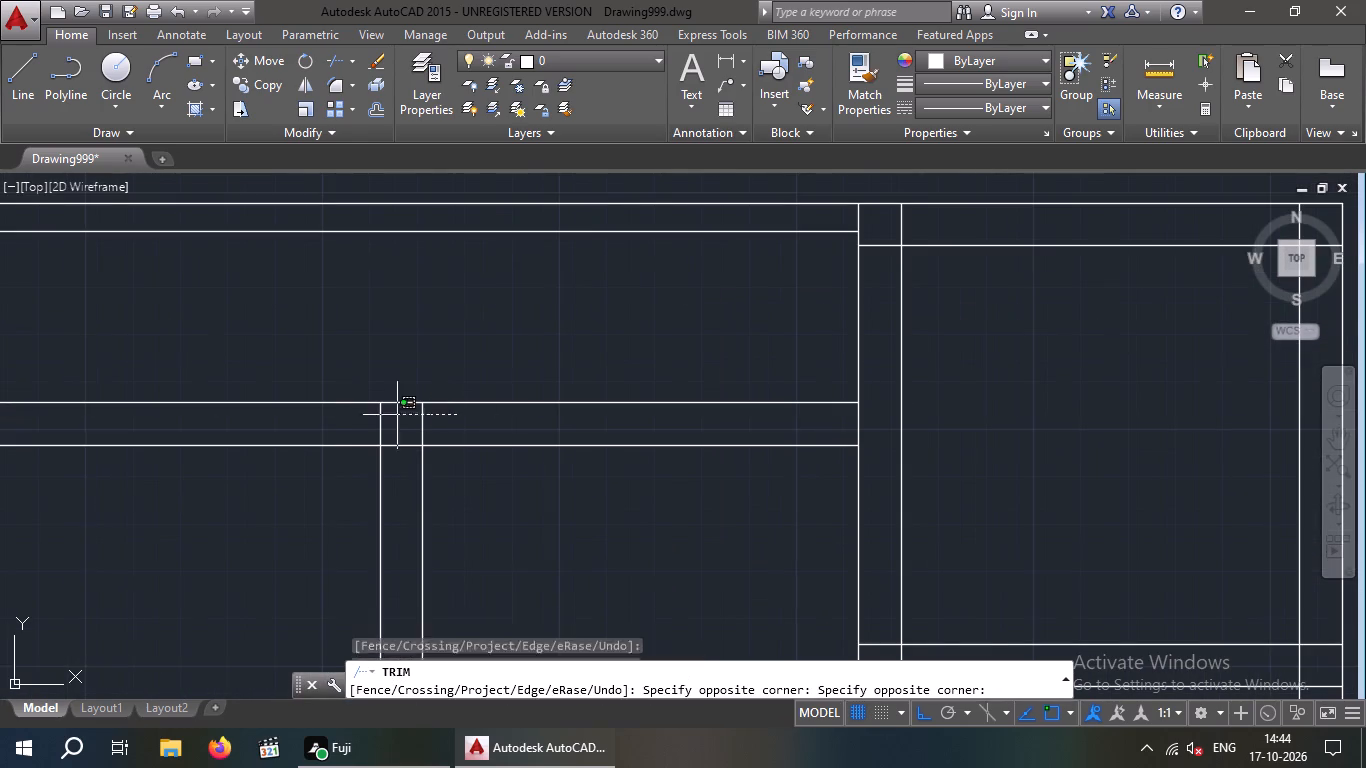
{"action": "left_click_drag", "start_coordinate": [397, 415], "coordinate": [350, 420]}
{"action": "left_click", "coordinate": [335, 420]}
{"action": "left_click_drag", "start_coordinate": [401, 466], "coordinate": [401, 437]}
{"action": "left_click", "coordinate": [403, 426]}
Trim the overlapping wall lines at the two top corners of the small room in the plan's upper-right corner.
{"action": "scroll", "coordinate": [403, 428], "scroll_direction": "down", "scroll_amount": 2}
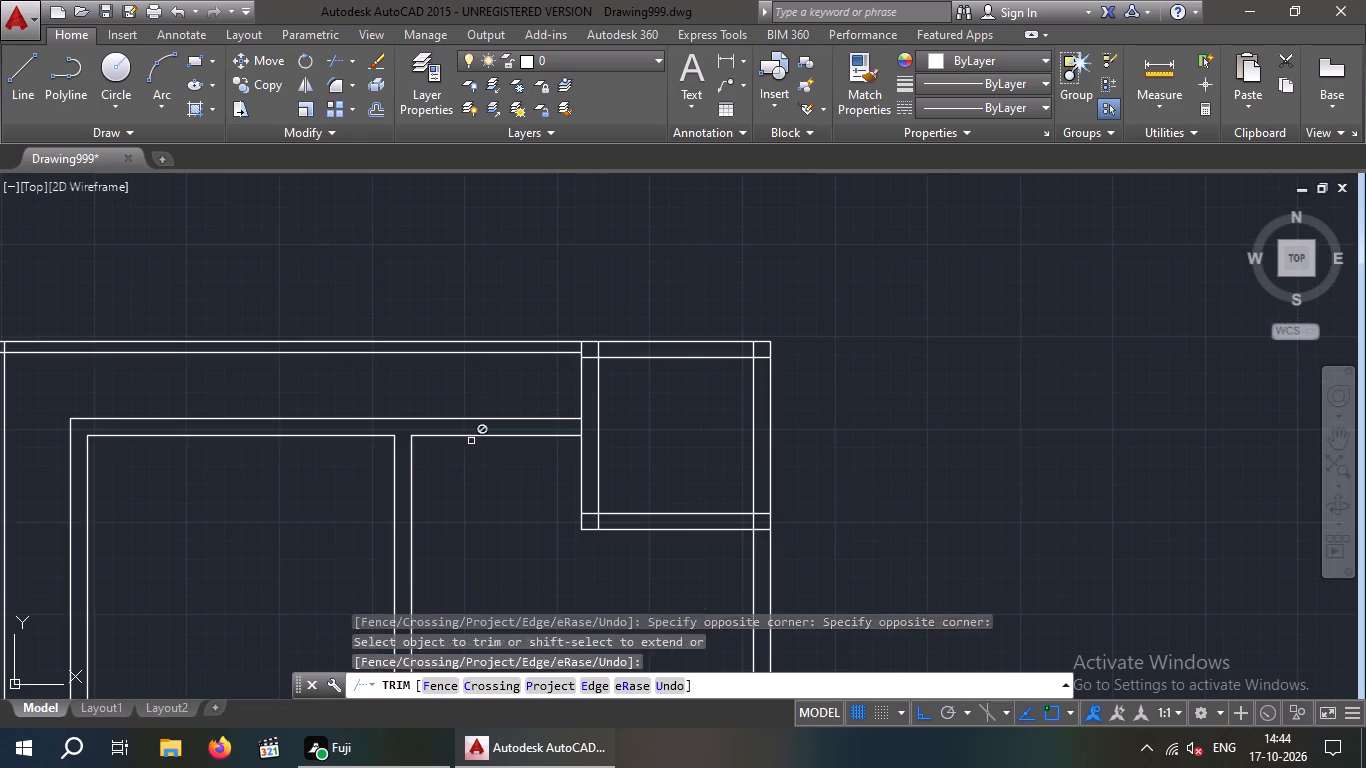
{"action": "middle_click_drag", "start_coordinate": [509, 467], "coordinate": [406, 546]}
{"action": "scroll", "coordinate": [497, 425], "scroll_direction": "up", "scroll_amount": 2}
{"action": "left_click_drag", "start_coordinate": [510, 424], "coordinate": [447, 437]}
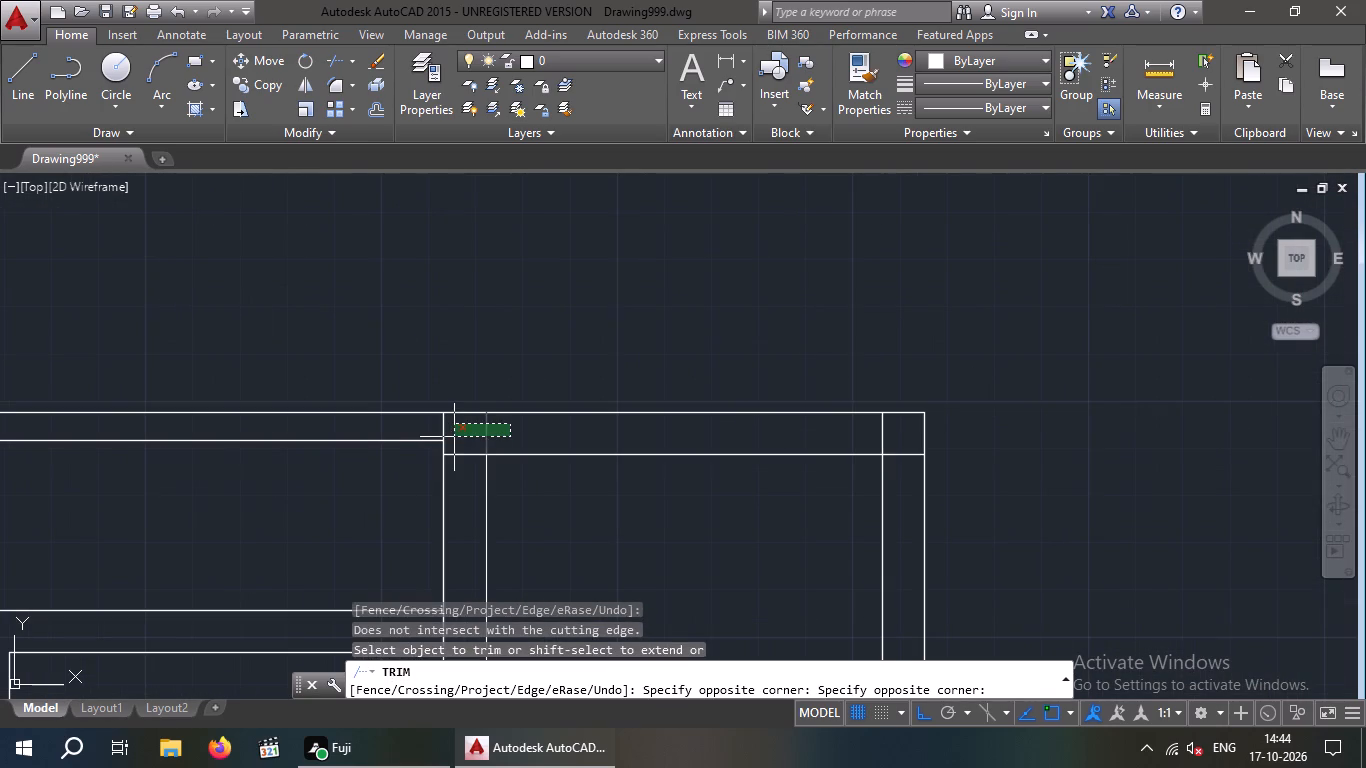
{"action": "left_click", "coordinate": [457, 436]}
{"action": "left_click_drag", "start_coordinate": [471, 499], "coordinate": [460, 454]}
{"action": "left_click", "coordinate": [459, 442]}
{"action": "scroll", "coordinate": [459, 441], "scroll_direction": "down", "scroll_amount": 1}
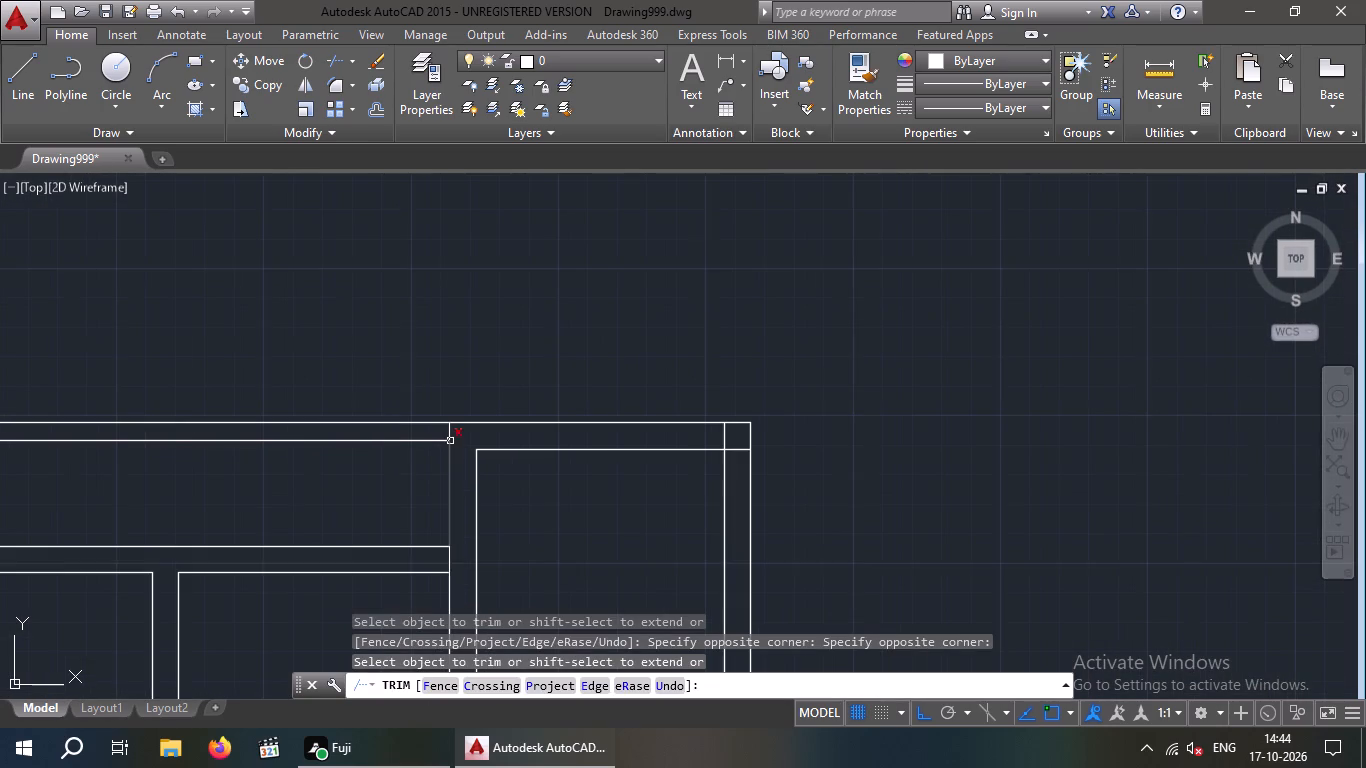
{"action": "middle_click_drag", "start_coordinate": [662, 490], "coordinate": [432, 466]}
{"action": "scroll", "coordinate": [511, 434], "scroll_direction": "up", "scroll_amount": 3}
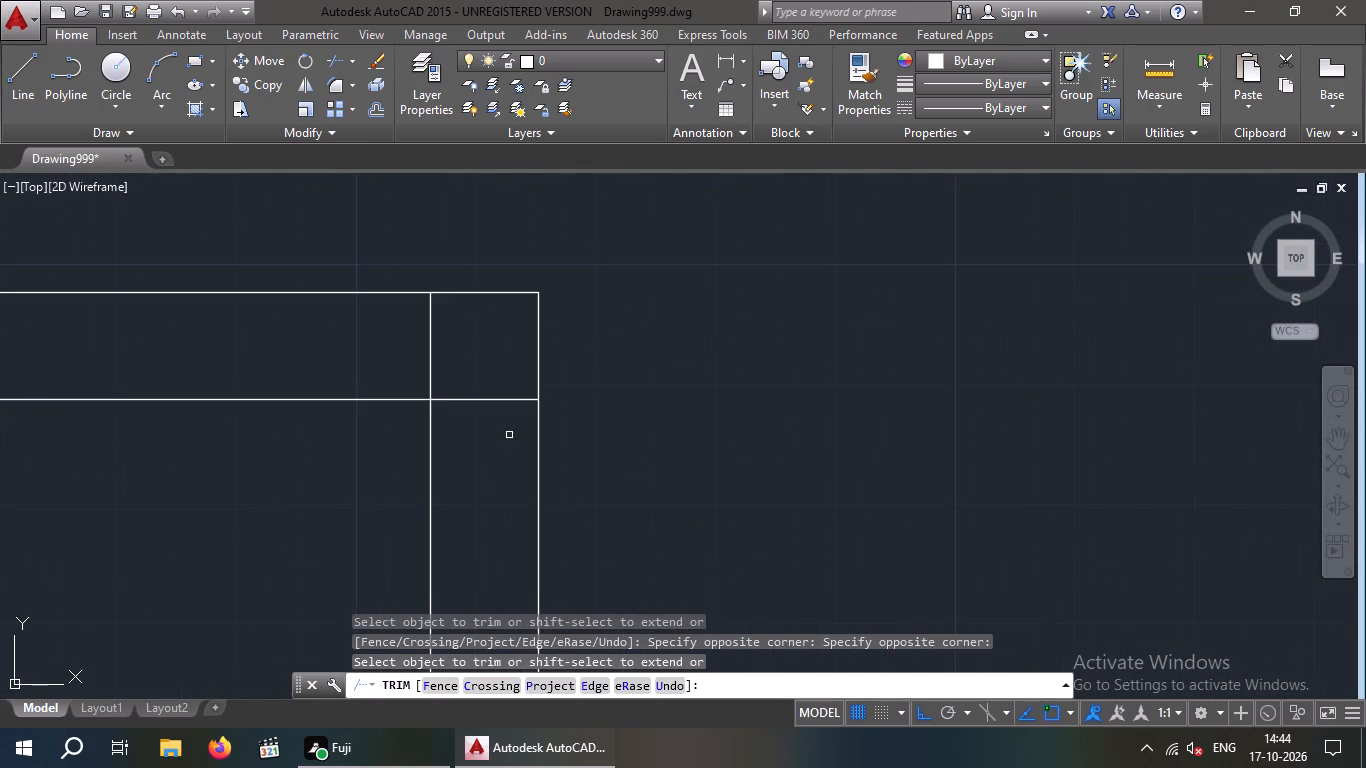
{"action": "left_click_drag", "start_coordinate": [509, 437], "coordinate": [498, 388]}
{"action": "left_click", "coordinate": [496, 374]}
{"action": "left_click_drag", "start_coordinate": [507, 345], "coordinate": [391, 340]}
{"action": "left_click", "coordinate": [386, 340]}
Trim the small upper-right room's left wall where the upper rooms' top wall joins it, and clean its bottom-left corner.
{"action": "scroll", "coordinate": [393, 338], "scroll_direction": "down", "scroll_amount": 3}
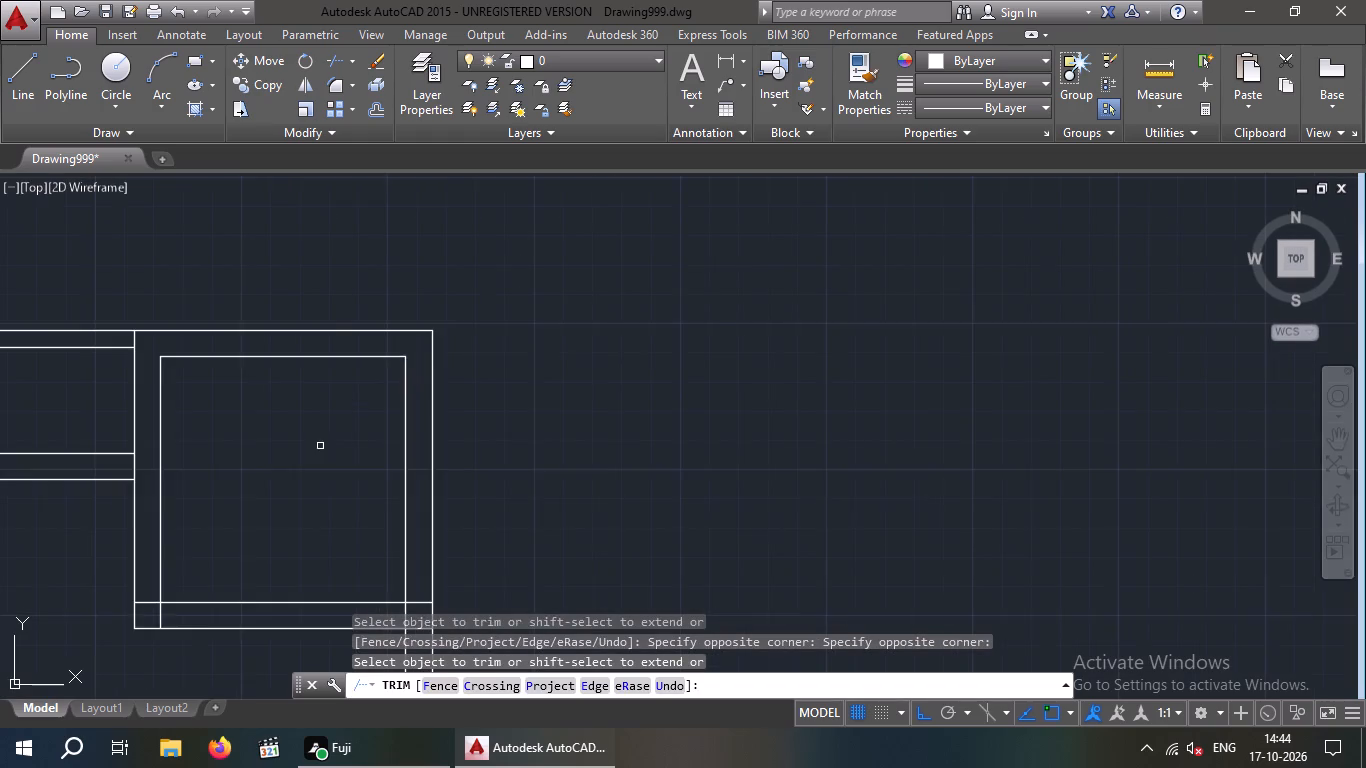
{"action": "middle_click_drag", "start_coordinate": [319, 446], "coordinate": [591, 397]}
{"action": "scroll", "coordinate": [368, 414], "scroll_direction": "up", "scroll_amount": 2}
{"action": "left_click_drag", "start_coordinate": [489, 404], "coordinate": [440, 414]}
{"action": "left_click", "coordinate": [438, 415]}
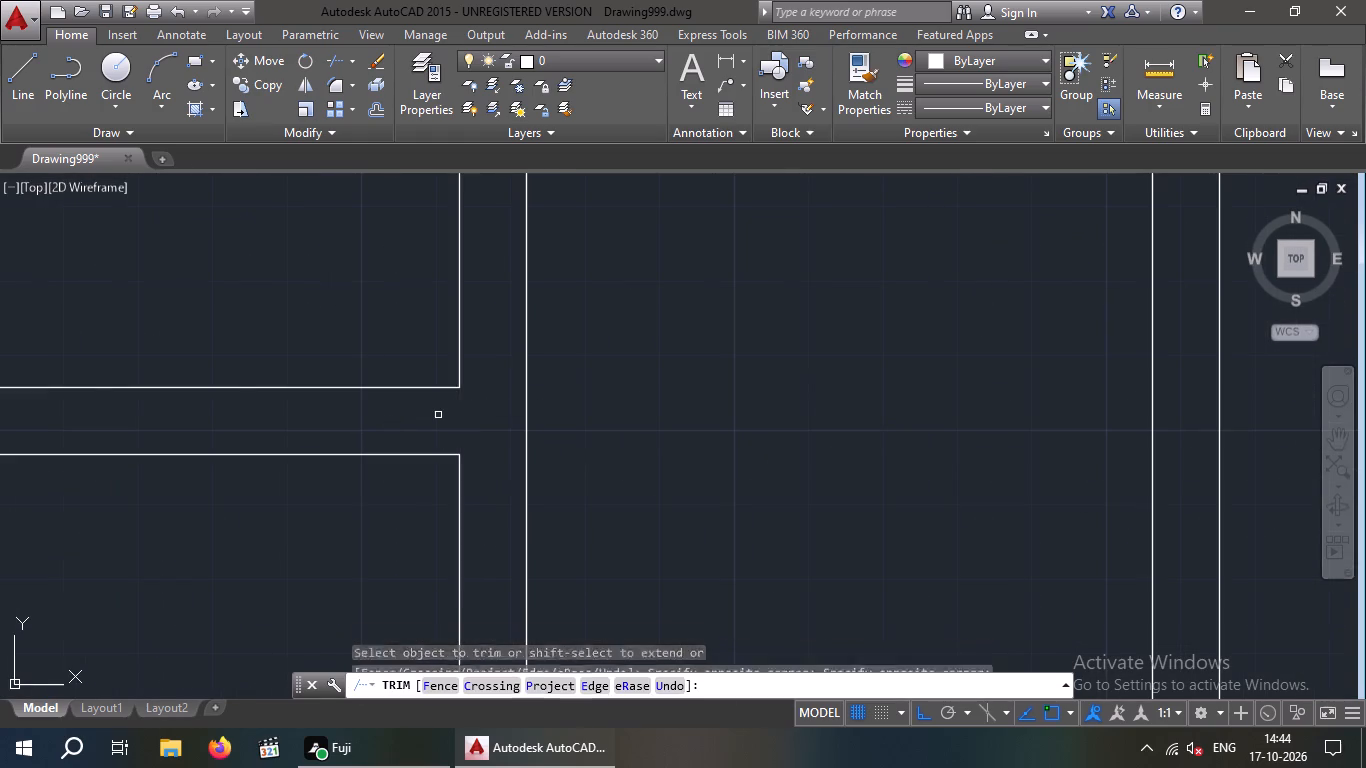
{"action": "scroll", "coordinate": [439, 415], "scroll_direction": "down", "scroll_amount": 3}
{"action": "middle_click_drag", "start_coordinate": [388, 467], "coordinate": [382, 397]}
{"action": "scroll", "coordinate": [474, 441], "scroll_direction": "up", "scroll_amount": 4}
{"action": "left_click_drag", "start_coordinate": [455, 434], "coordinate": [347, 459]}
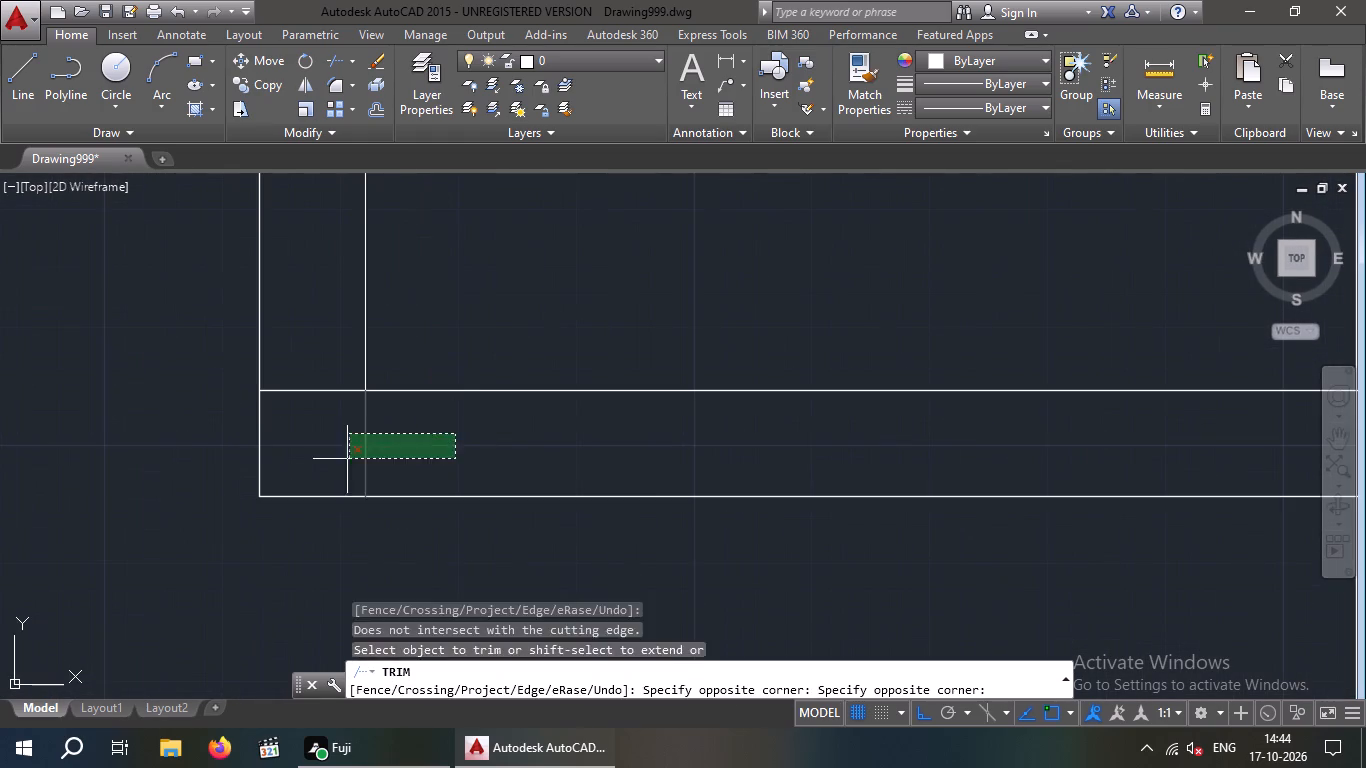
{"action": "left_click", "coordinate": [339, 462]}
{"action": "left_click_drag", "start_coordinate": [339, 463], "coordinate": [313, 388]}
{"action": "left_click_drag", "start_coordinate": [324, 421], "coordinate": [311, 380]}
{"action": "left_click", "coordinate": [311, 367]}
Trim the crossing lines where the small upper-right room's bottom wall meets the plan's right outer wall.
{"action": "scroll", "coordinate": [311, 366], "scroll_direction": "down", "scroll_amount": 3}
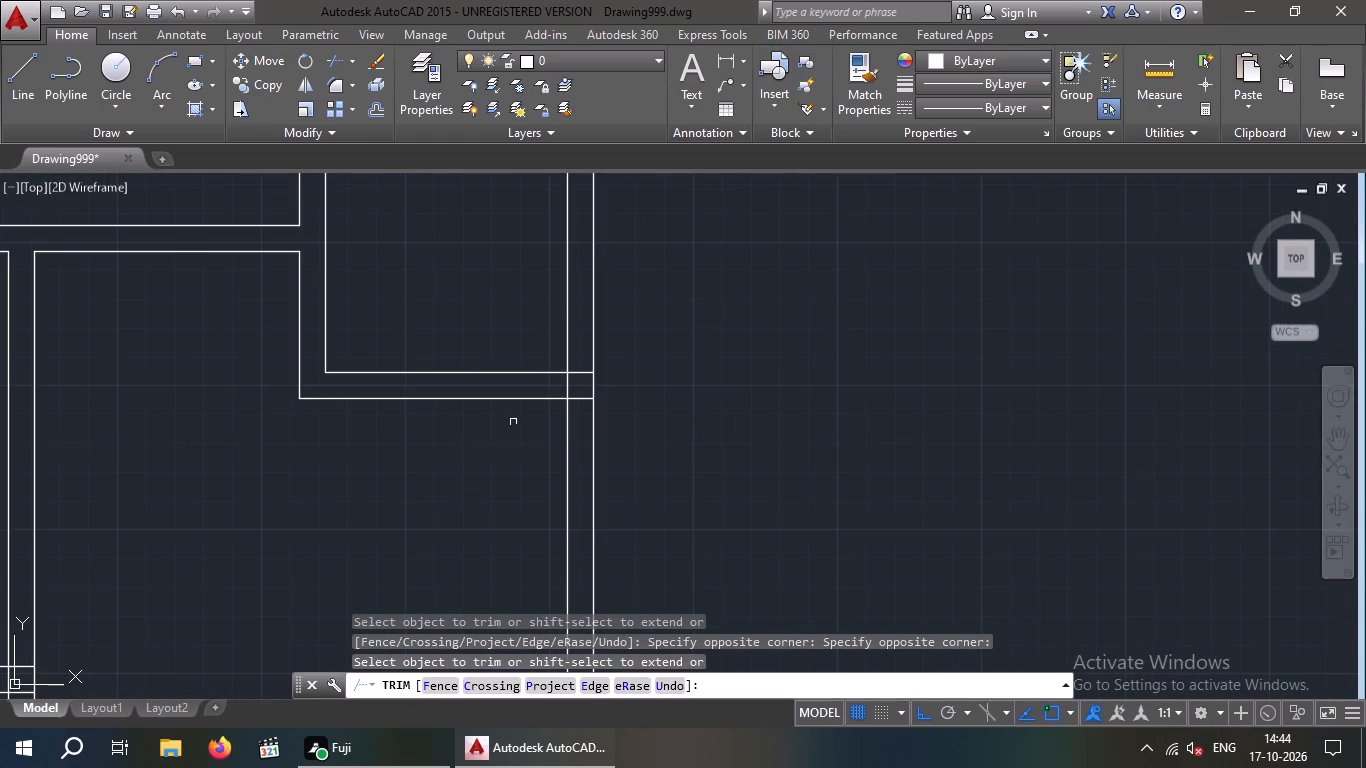
{"action": "scroll", "coordinate": [528, 395], "scroll_direction": "up", "scroll_amount": 3}
{"action": "left_click_drag", "start_coordinate": [726, 468], "coordinate": [697, 365]}
{"action": "left_click_drag", "start_coordinate": [711, 284], "coordinate": [713, 307]}
{"action": "left_click_drag", "start_coordinate": [731, 328], "coordinate": [634, 373]}
{"action": "left_click", "coordinate": [621, 371]}
Trim the crossing lines at both ends of the wall below the upper-left room, at the partition and left inner wall.
{"action": "scroll", "coordinate": [622, 370], "scroll_direction": "down", "scroll_amount": 4}
{"action": "scroll", "coordinate": [549, 431], "scroll_direction": "down", "scroll_amount": 3}
{"action": "middle_click_drag", "start_coordinate": [520, 466], "coordinate": [568, 390]}
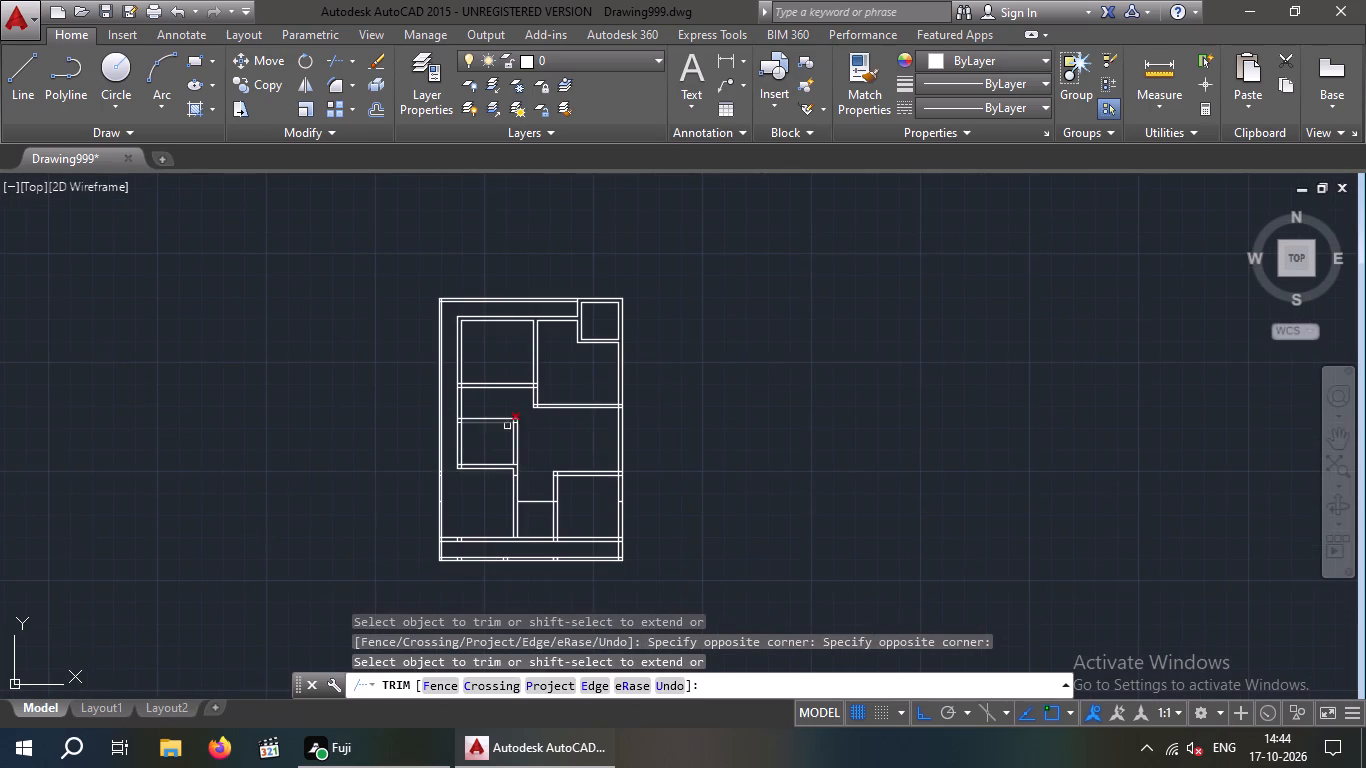
{"action": "scroll", "coordinate": [531, 387], "scroll_direction": "up", "scroll_amount": 7}
{"action": "left_click_drag", "start_coordinate": [587, 433], "coordinate": [575, 344]}
{"action": "left_click_drag", "start_coordinate": [590, 248], "coordinate": [587, 267]}
{"action": "left_click_drag", "start_coordinate": [579, 323], "coordinate": [520, 323]}
{"action": "left_click", "coordinate": [495, 325]}
{"action": "scroll", "coordinate": [510, 321], "scroll_direction": "down", "scroll_amount": 4}
{"action": "middle_click_drag", "start_coordinate": [463, 388], "coordinate": [695, 409]}
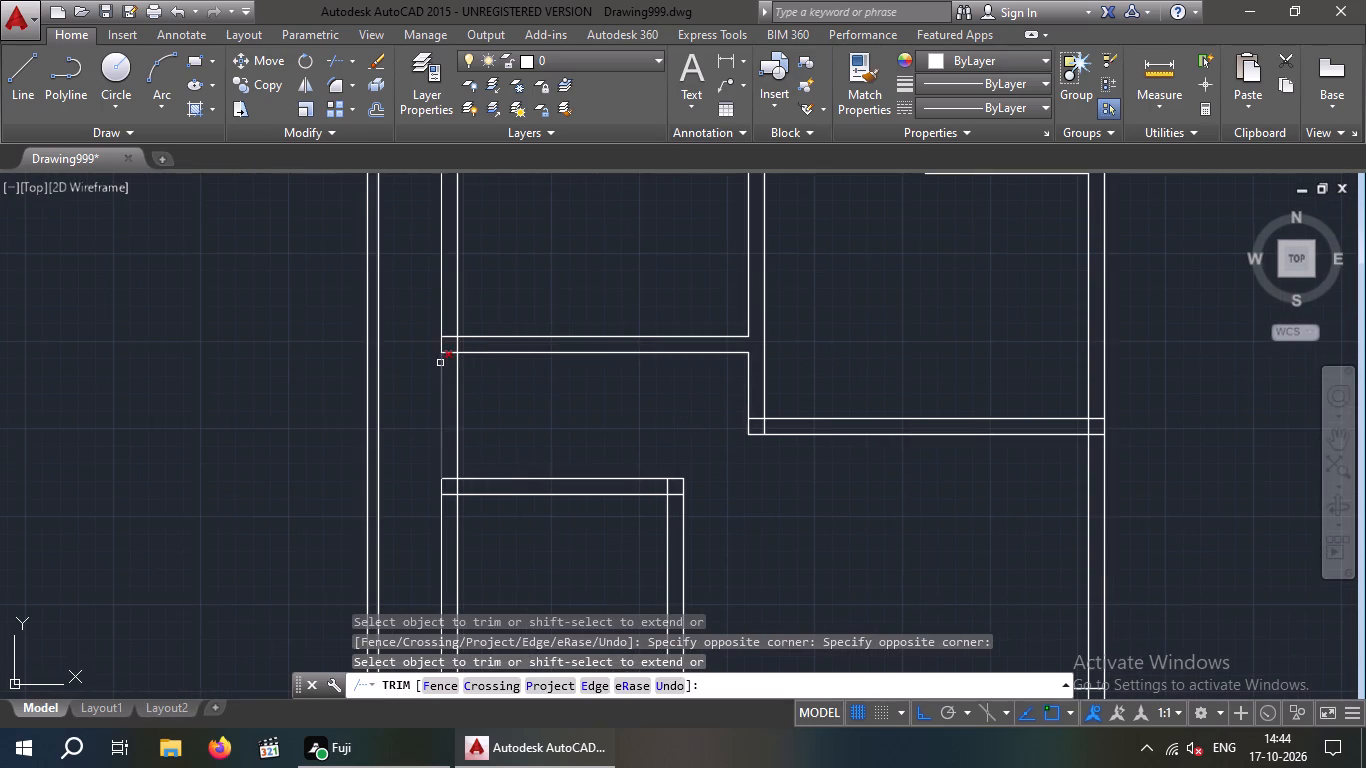
{"action": "scroll", "coordinate": [452, 351], "scroll_direction": "up", "scroll_amount": 4}
{"action": "left_click_drag", "start_coordinate": [421, 406], "coordinate": [412, 350]}
{"action": "left_click", "coordinate": [416, 242]}
{"action": "left_click_drag", "start_coordinate": [532, 294], "coordinate": [459, 305]}
{"action": "left_click", "coordinate": [446, 308]}
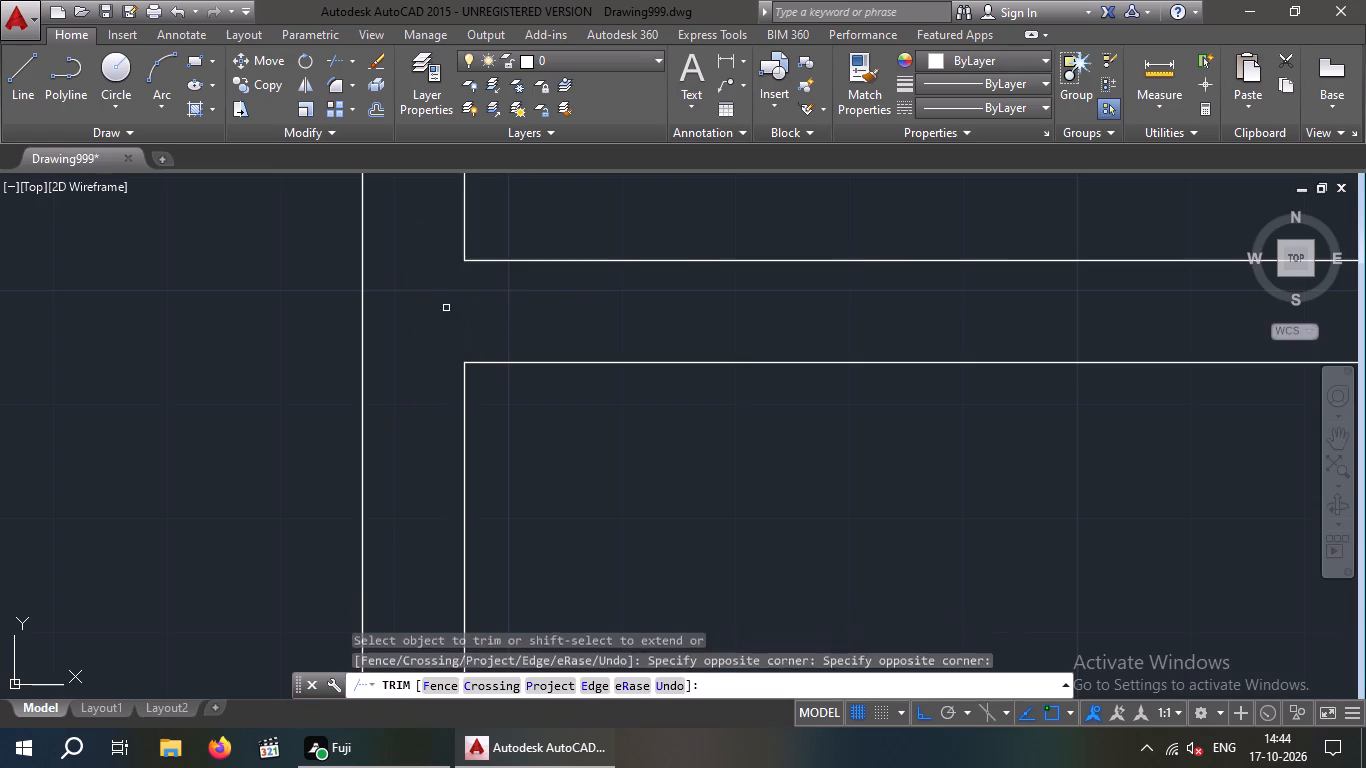
Trim the crossing lines where the small middle-left room's top wall meets the left inner wall.
{"action": "scroll", "coordinate": [448, 308], "scroll_direction": "down", "scroll_amount": 5}
{"action": "middle_click_drag", "start_coordinate": [568, 325], "coordinate": [564, 277]}
{"action": "scroll", "coordinate": [448, 363], "scroll_direction": "up", "scroll_amount": 5}
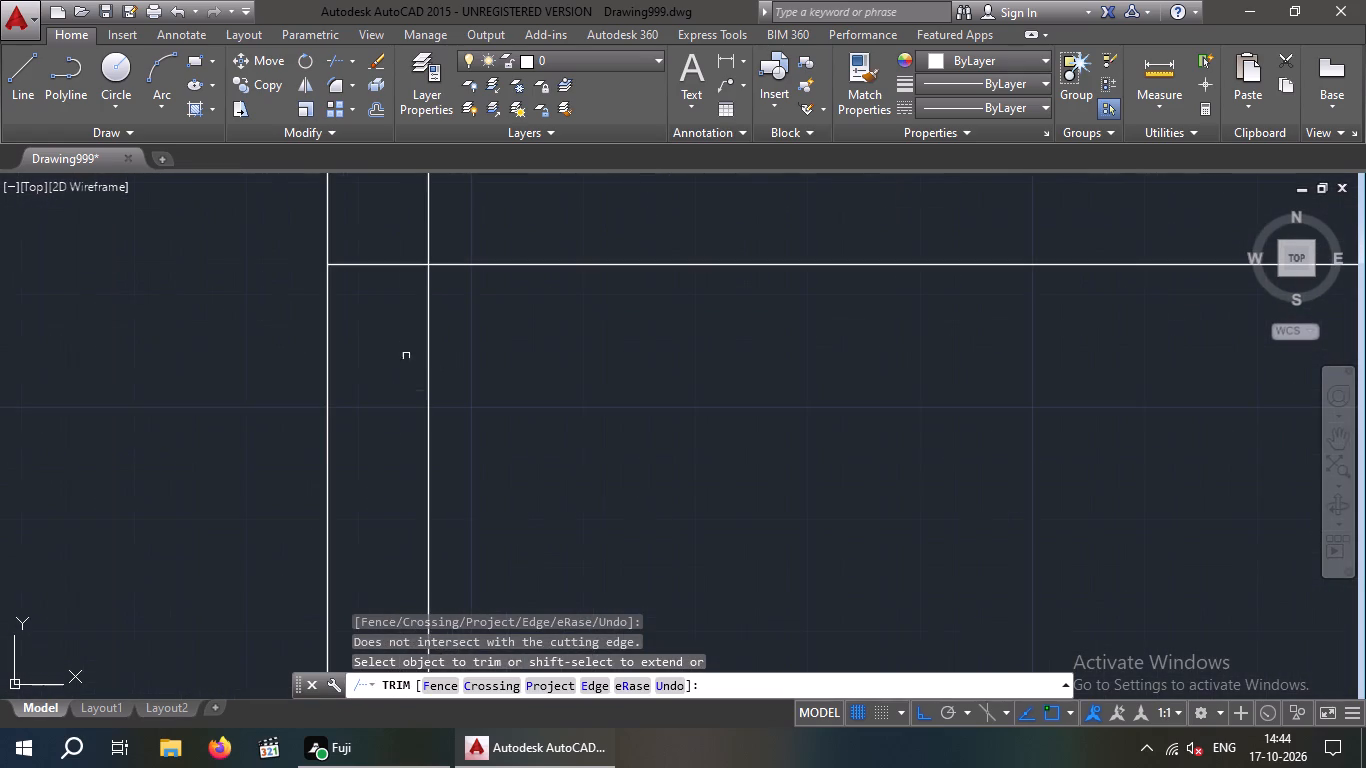
{"action": "left_click_drag", "start_coordinate": [391, 342], "coordinate": [374, 289]}
{"action": "scroll", "coordinate": [377, 247], "scroll_direction": "down", "scroll_amount": 1}
{"action": "middle_click_drag", "start_coordinate": [381, 255], "coordinate": [382, 385]}
{"action": "left_click", "coordinate": [373, 311]}
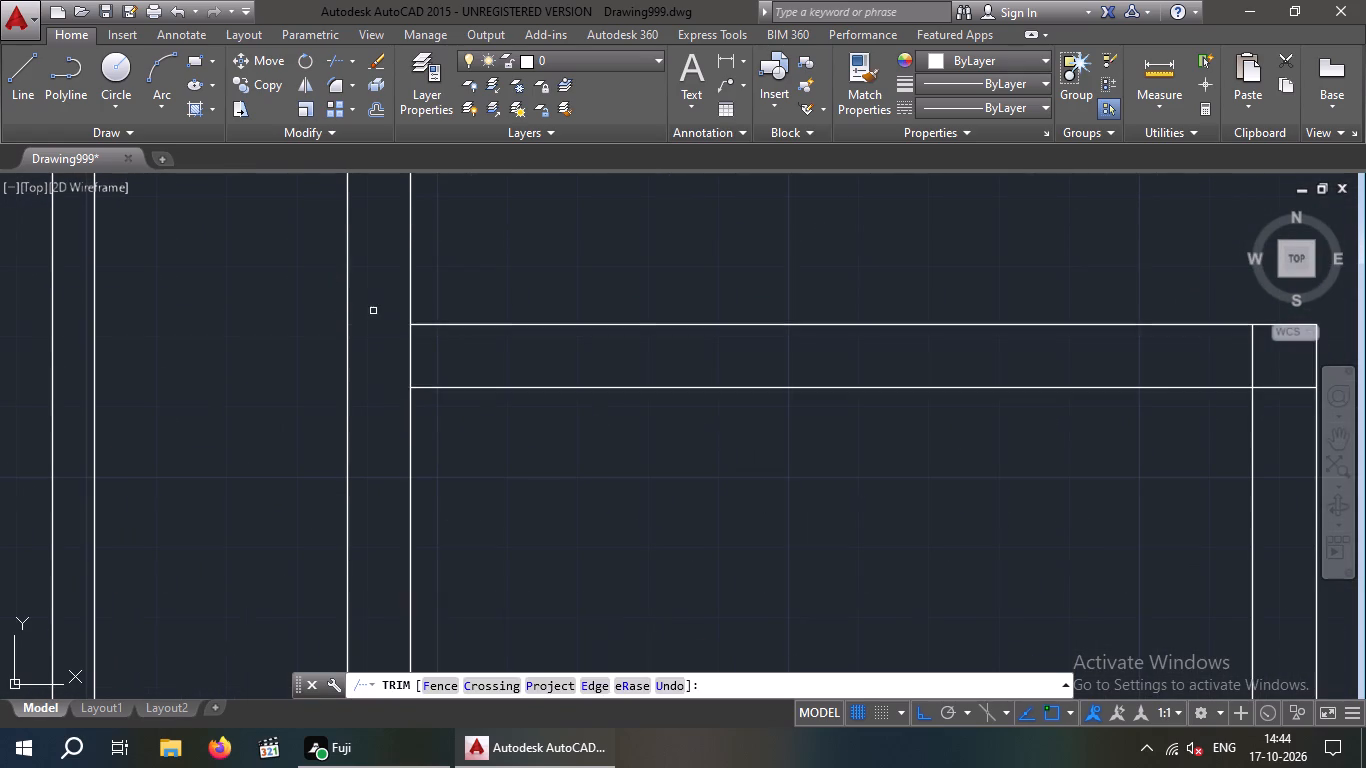
{"action": "scroll", "coordinate": [373, 311], "scroll_direction": "down", "scroll_amount": 3}
{"action": "scroll", "coordinate": [379, 324], "scroll_direction": "up", "scroll_amount": 3}
{"action": "left_click_drag", "start_coordinate": [425, 320], "coordinate": [377, 324]}
{"action": "left_click", "coordinate": [376, 324]}
Trim the overlapping wall lines at the small middle-left room's top-right corner.
{"action": "scroll", "coordinate": [381, 323], "scroll_direction": "down", "scroll_amount": 3}
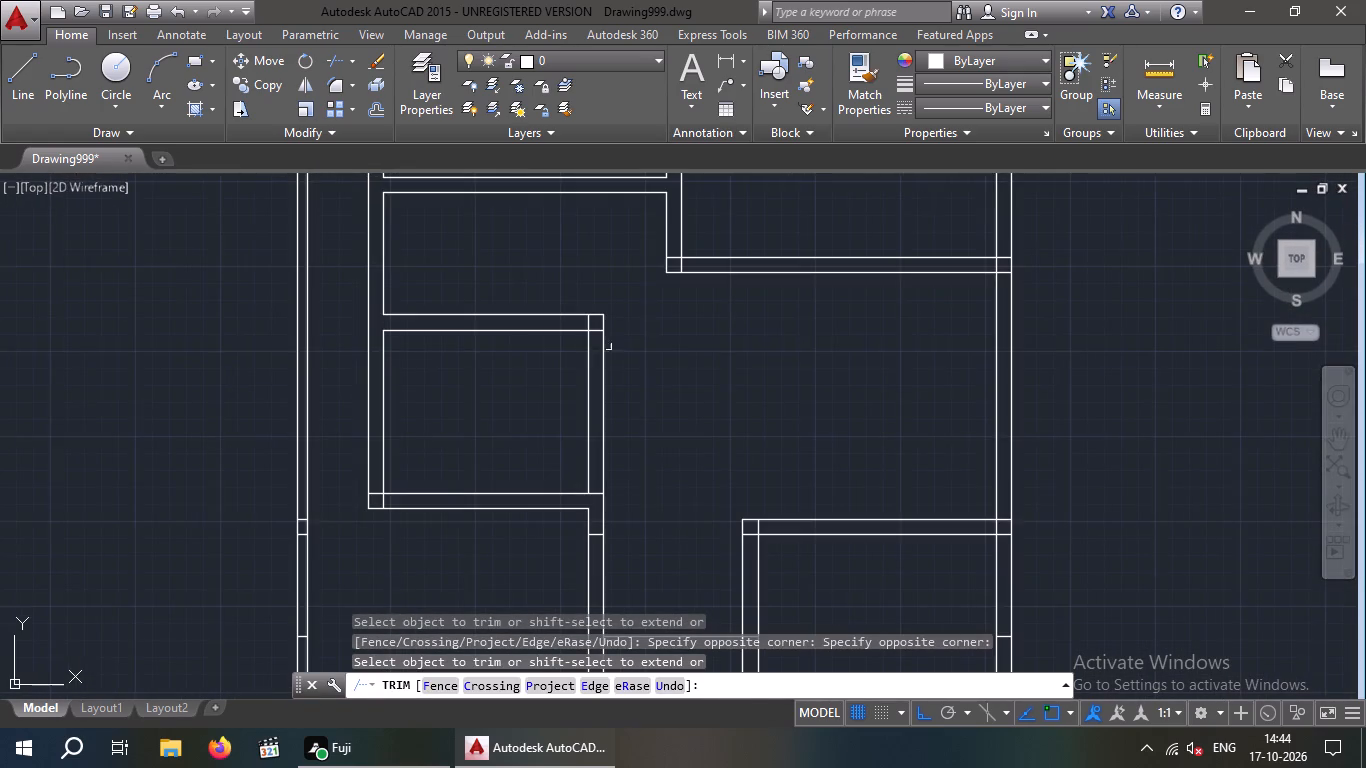
{"action": "scroll", "coordinate": [583, 336], "scroll_direction": "up", "scroll_amount": 3}
{"action": "left_click_drag", "start_coordinate": [646, 337], "coordinate": [619, 294]}
{"action": "left_click", "coordinate": [616, 272]}
{"action": "left_click_drag", "start_coordinate": [613, 280], "coordinate": [534, 294]}
{"action": "left_click", "coordinate": [533, 294]}
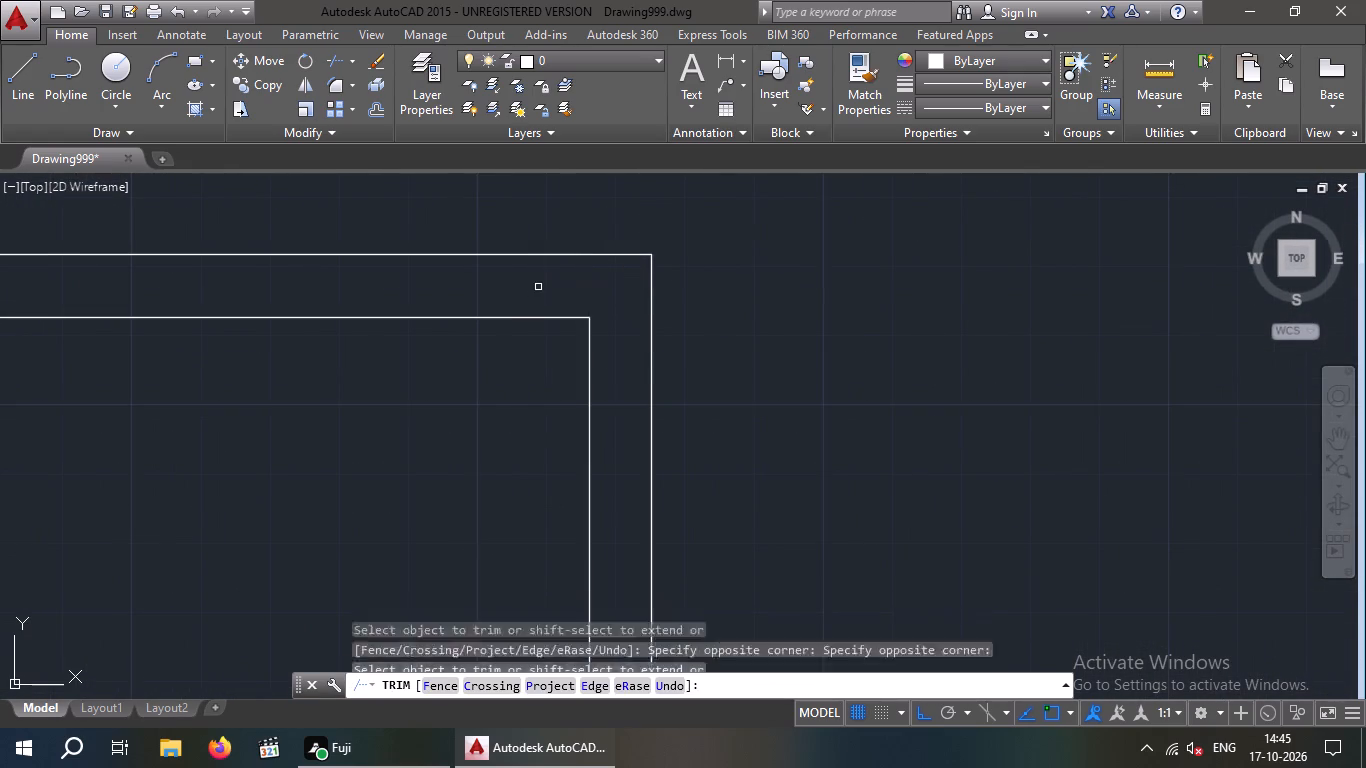
Trim the overlapping wall lines at the small middle-left room's bottom-left corner and bottom-right junction.
{"action": "scroll", "coordinate": [538, 287], "scroll_direction": "down", "scroll_amount": 4}
{"action": "scroll", "coordinate": [419, 417], "scroll_direction": "up", "scroll_amount": 4}
{"action": "left_click_drag", "start_coordinate": [431, 295], "coordinate": [406, 298]}
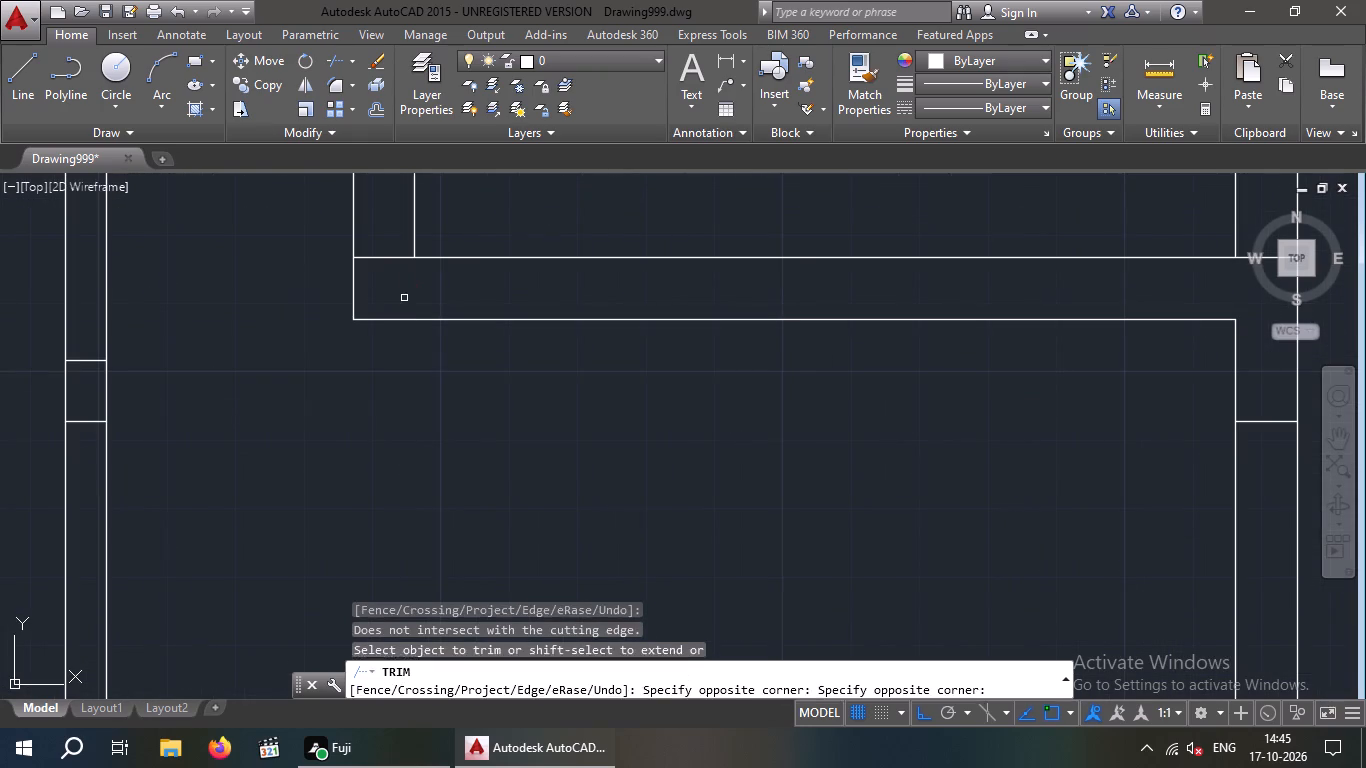
{"action": "left_click", "coordinate": [404, 298]}
{"action": "left_click_drag", "start_coordinate": [397, 298], "coordinate": [385, 248]}
{"action": "left_click", "coordinate": [385, 248]}
{"action": "scroll", "coordinate": [379, 259], "scroll_direction": "down", "scroll_amount": 3}
{"action": "middle_click_drag", "start_coordinate": [373, 385], "coordinate": [322, 425]}
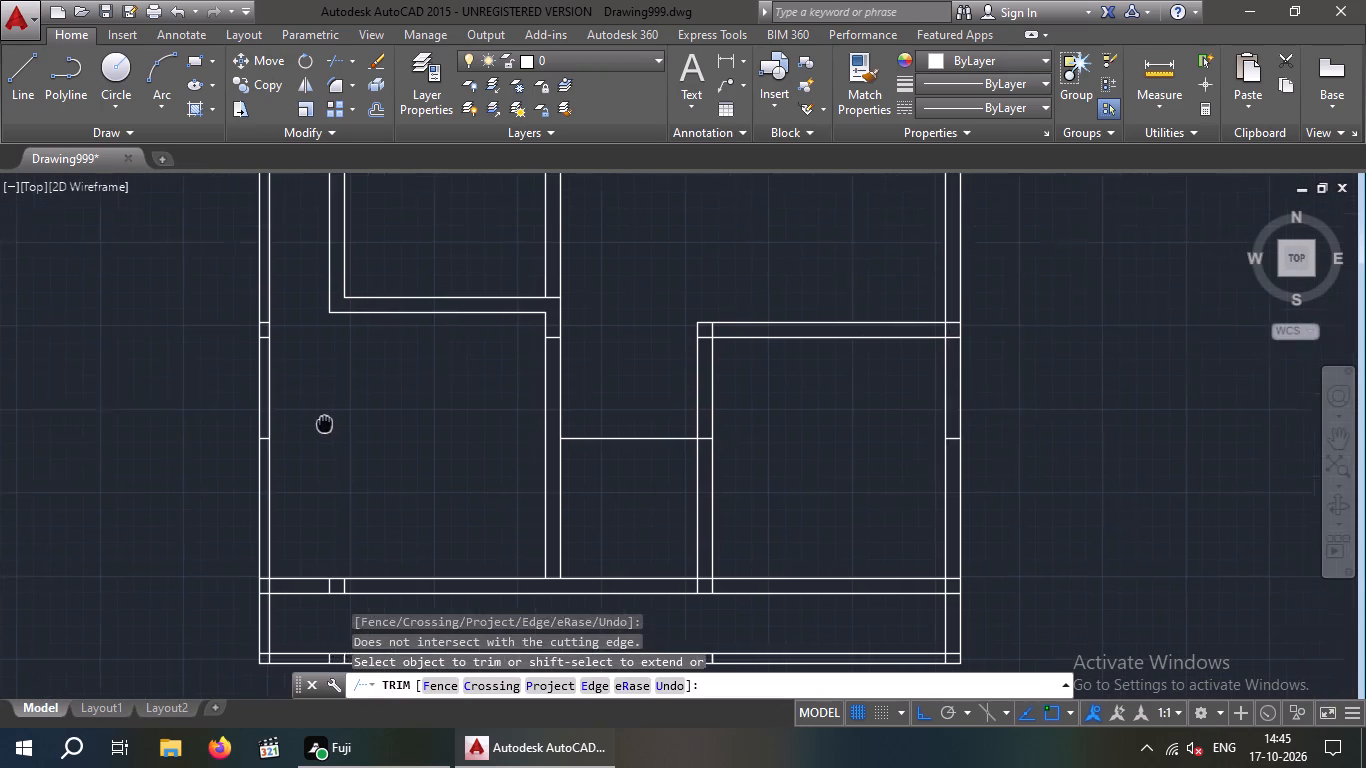
{"action": "middle_click_drag", "start_coordinate": [322, 425], "coordinate": [302, 441]}
{"action": "scroll", "coordinate": [540, 316], "scroll_direction": "up", "scroll_amount": 4}
{"action": "left_click_drag", "start_coordinate": [435, 358], "coordinate": [435, 335]}
{"action": "left_click", "coordinate": [433, 271]}
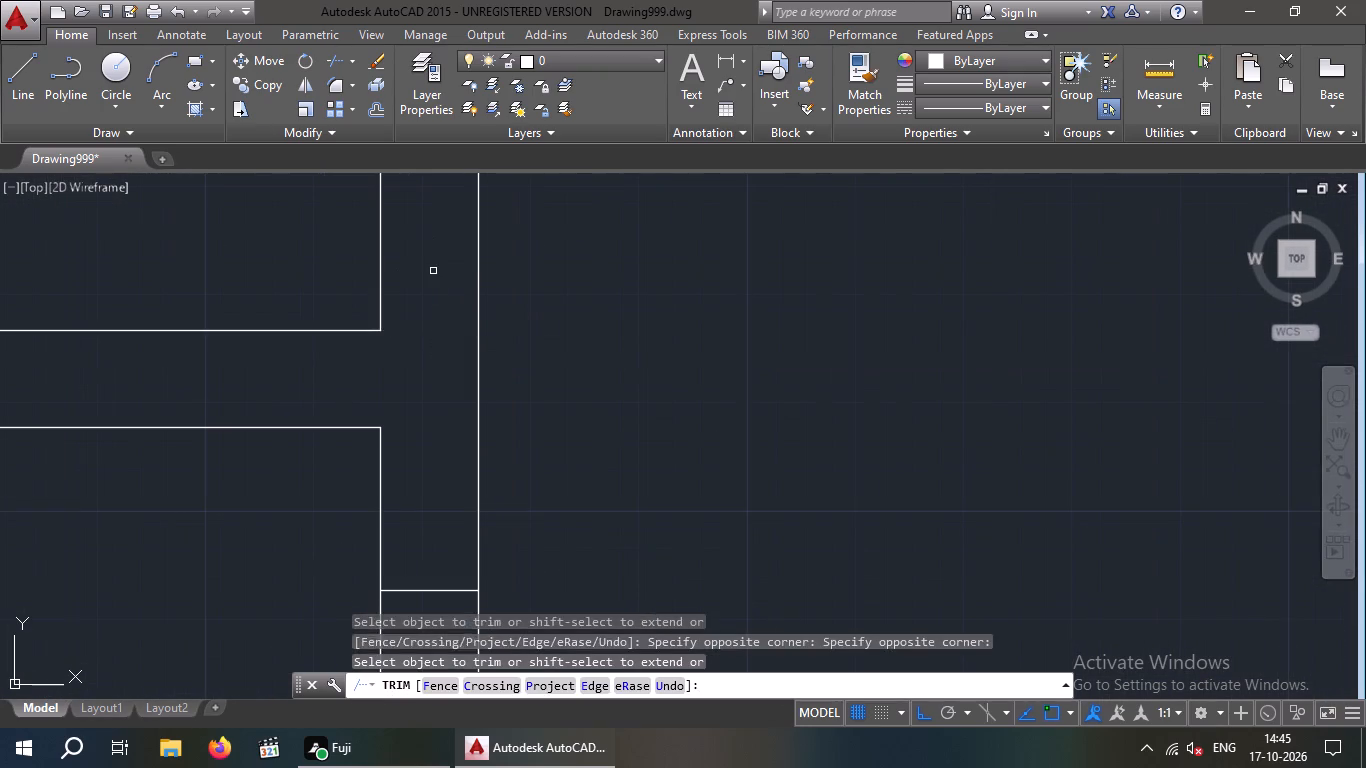
Trim the overlapping wall lines at the lower-right room's top-left corner.
{"action": "scroll", "coordinate": [432, 274], "scroll_direction": "down", "scroll_amount": 4}
{"action": "scroll", "coordinate": [429, 353], "scroll_direction": "up", "scroll_amount": 4}
{"action": "scroll", "coordinate": [433, 350], "scroll_direction": "down", "scroll_amount": 4}
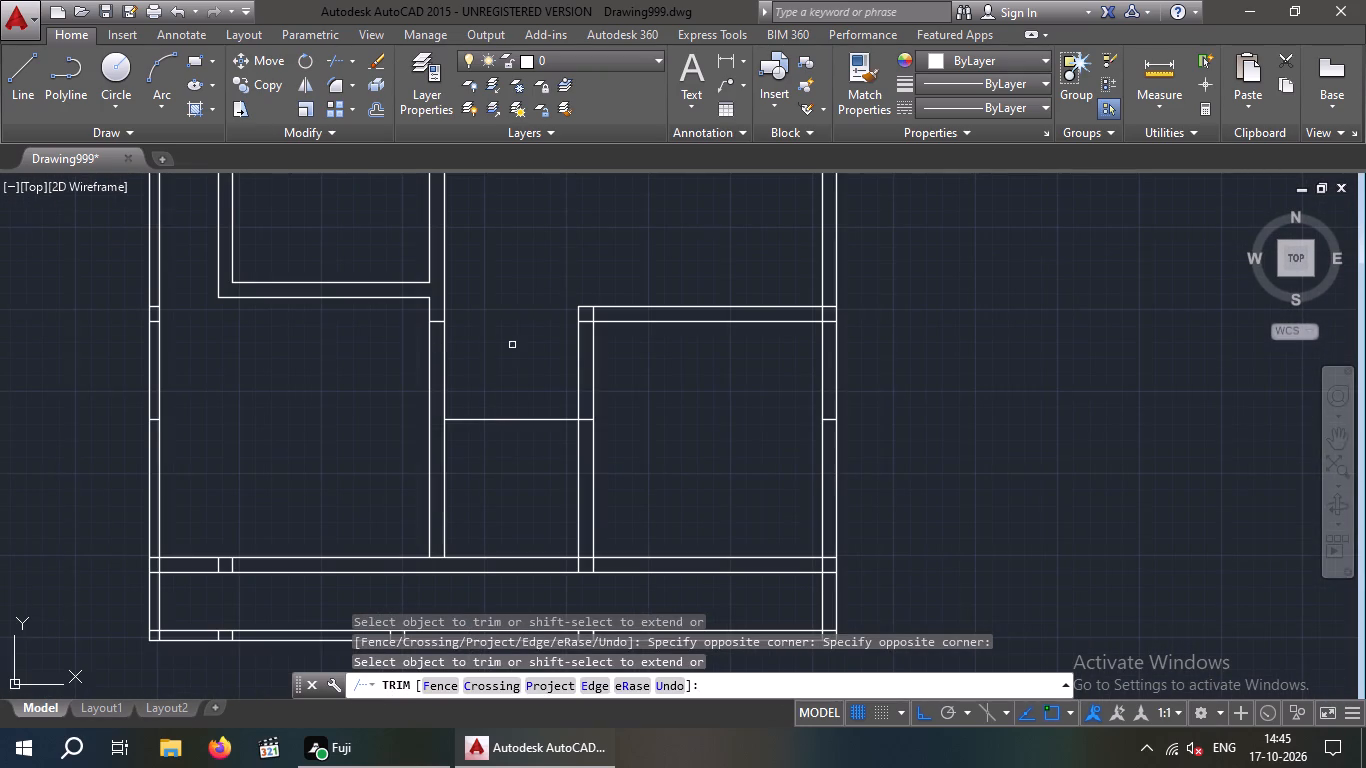
{"action": "middle_click_drag", "start_coordinate": [488, 358], "coordinate": [378, 418]}
{"action": "scroll", "coordinate": [488, 387], "scroll_direction": "up", "scroll_amount": 3}
{"action": "left_click_drag", "start_coordinate": [507, 326], "coordinate": [454, 338]}
{"action": "left_click", "coordinate": [441, 338]}
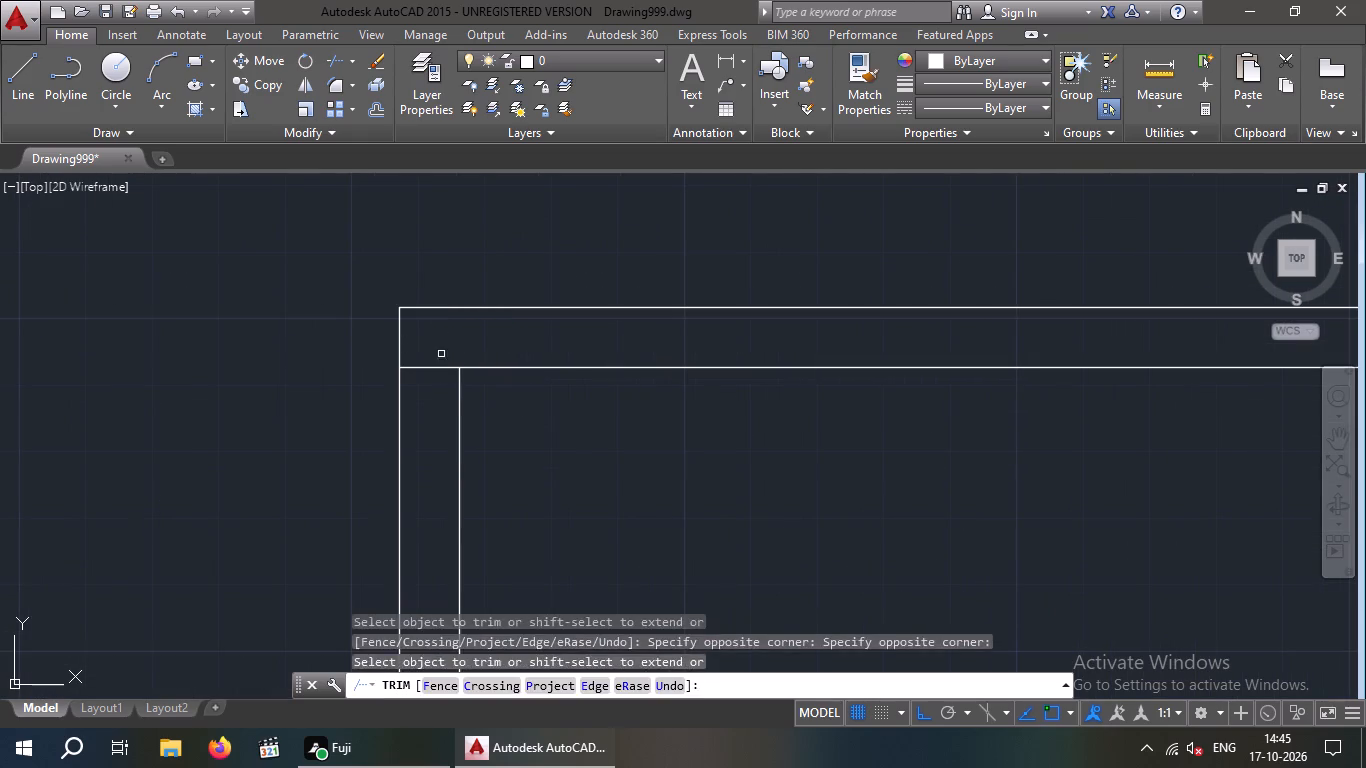
{"action": "left_click_drag", "start_coordinate": [446, 399], "coordinate": [435, 373]}
{"action": "left_click", "coordinate": [432, 357]}
Trim the crossing lines where the lower-right room's top wall meets the plan's right outer wall.
{"action": "scroll", "coordinate": [430, 353], "scroll_direction": "down", "scroll_amount": 4}
{"action": "scroll", "coordinate": [565, 347], "scroll_direction": "up", "scroll_amount": 3}
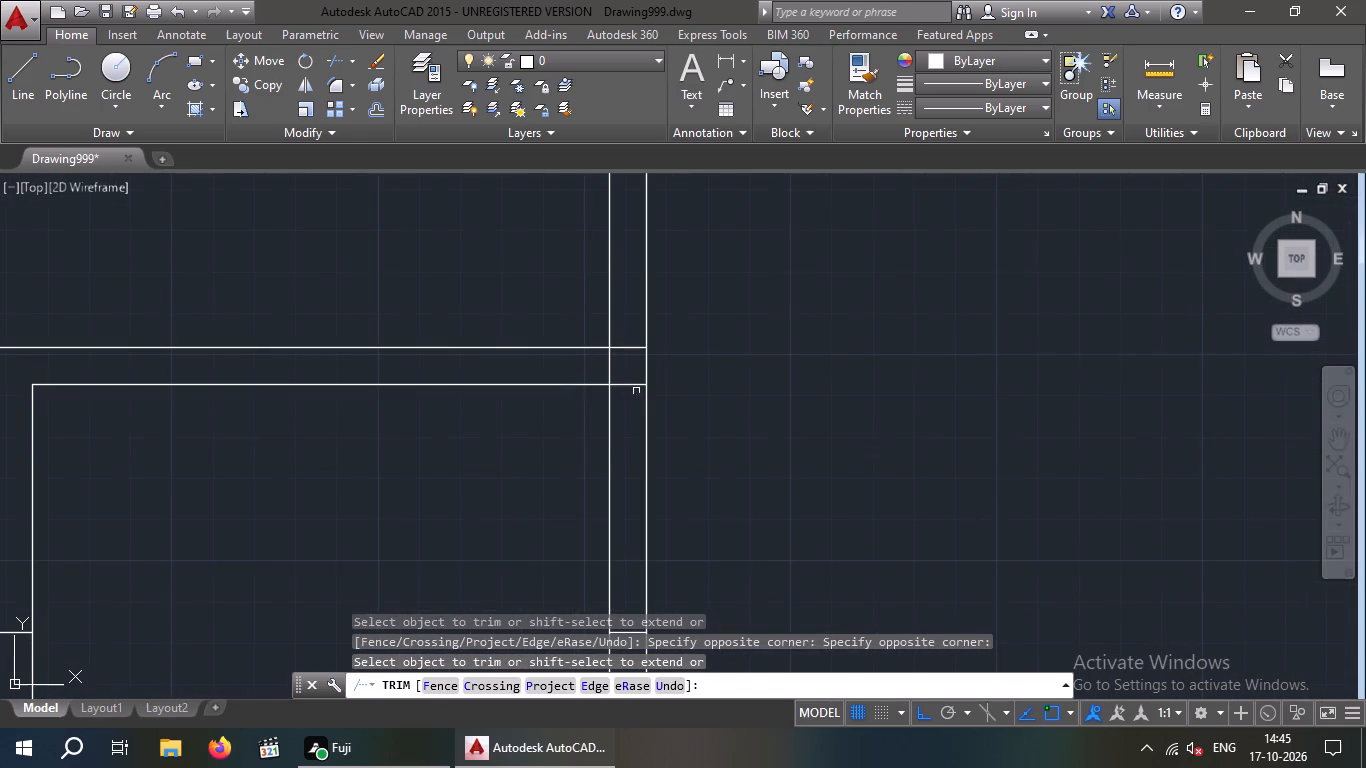
{"action": "left_click_drag", "start_coordinate": [622, 410], "coordinate": [612, 344]}
{"action": "left_click", "coordinate": [622, 312]}
{"action": "left_click_drag", "start_coordinate": [628, 402], "coordinate": [628, 346]}
{"action": "left_click_drag", "start_coordinate": [625, 301], "coordinate": [626, 312]}
{"action": "left_click_drag", "start_coordinate": [634, 359], "coordinate": [576, 364]}
{"action": "left_click", "coordinate": [575, 364]}
Trim the overlapping wall lines at the bottom-left corner of the large upper-right room.
{"action": "scroll", "coordinate": [583, 348], "scroll_direction": "down", "scroll_amount": 3}
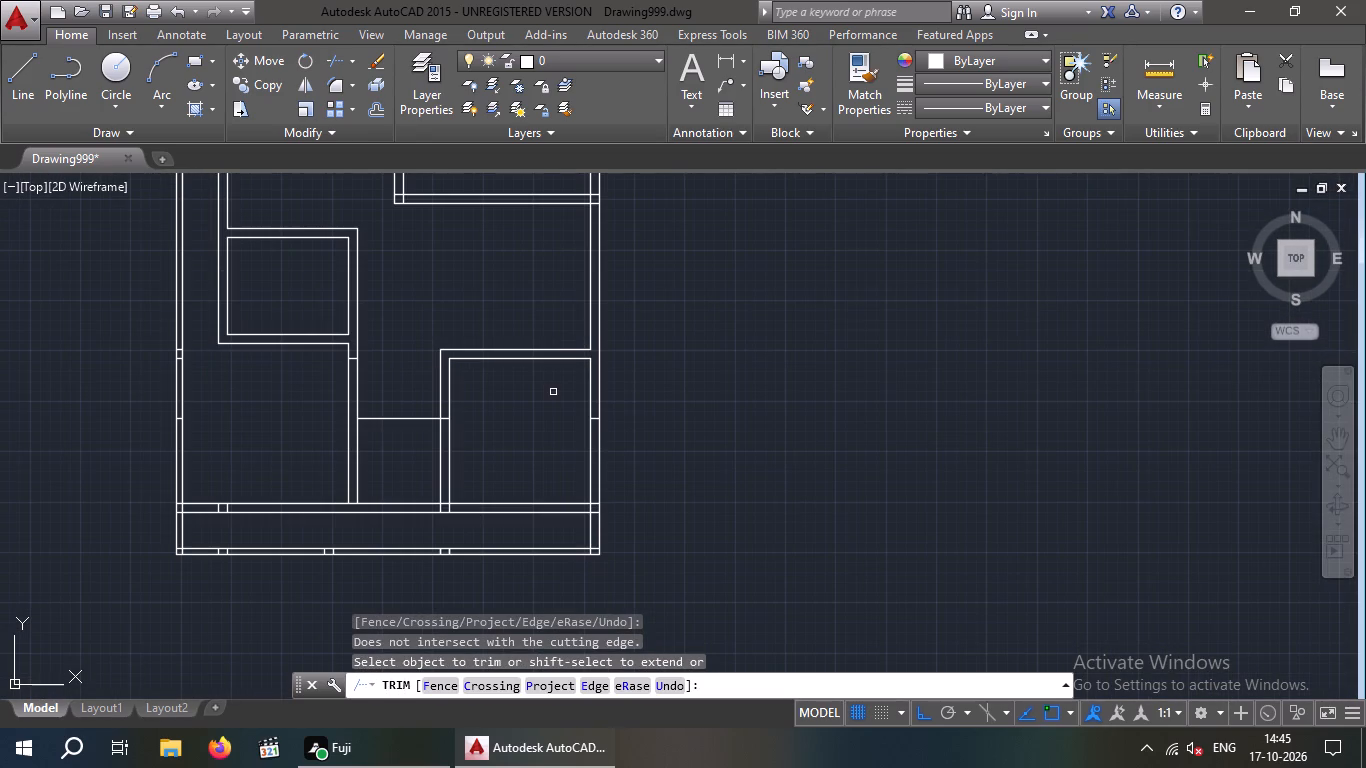
{"action": "middle_click_drag", "start_coordinate": [552, 395], "coordinate": [532, 515]}
{"action": "middle_click_drag", "start_coordinate": [518, 546], "coordinate": [514, 555]}
{"action": "scroll", "coordinate": [381, 319], "scroll_direction": "up", "scroll_amount": 5}
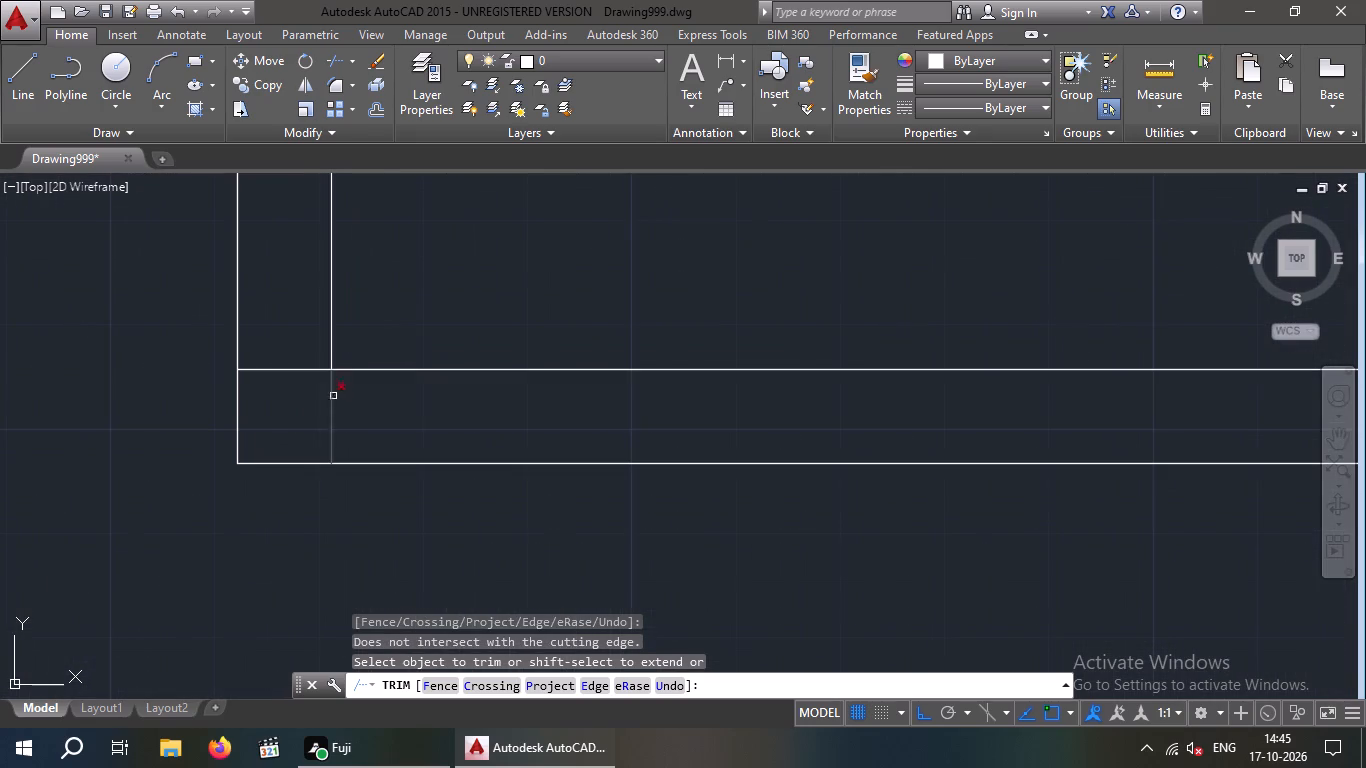
{"action": "left_click_drag", "start_coordinate": [354, 401], "coordinate": [316, 420]}
{"action": "left_click", "coordinate": [316, 420]}
{"action": "left_click_drag", "start_coordinate": [312, 424], "coordinate": [292, 343]}
{"action": "left_click", "coordinate": [292, 336]}
Trim the crossing lines where the large upper-right room's bottom wall meets the plan's right outer wall.
{"action": "scroll", "coordinate": [291, 331], "scroll_direction": "down", "scroll_amount": 5}
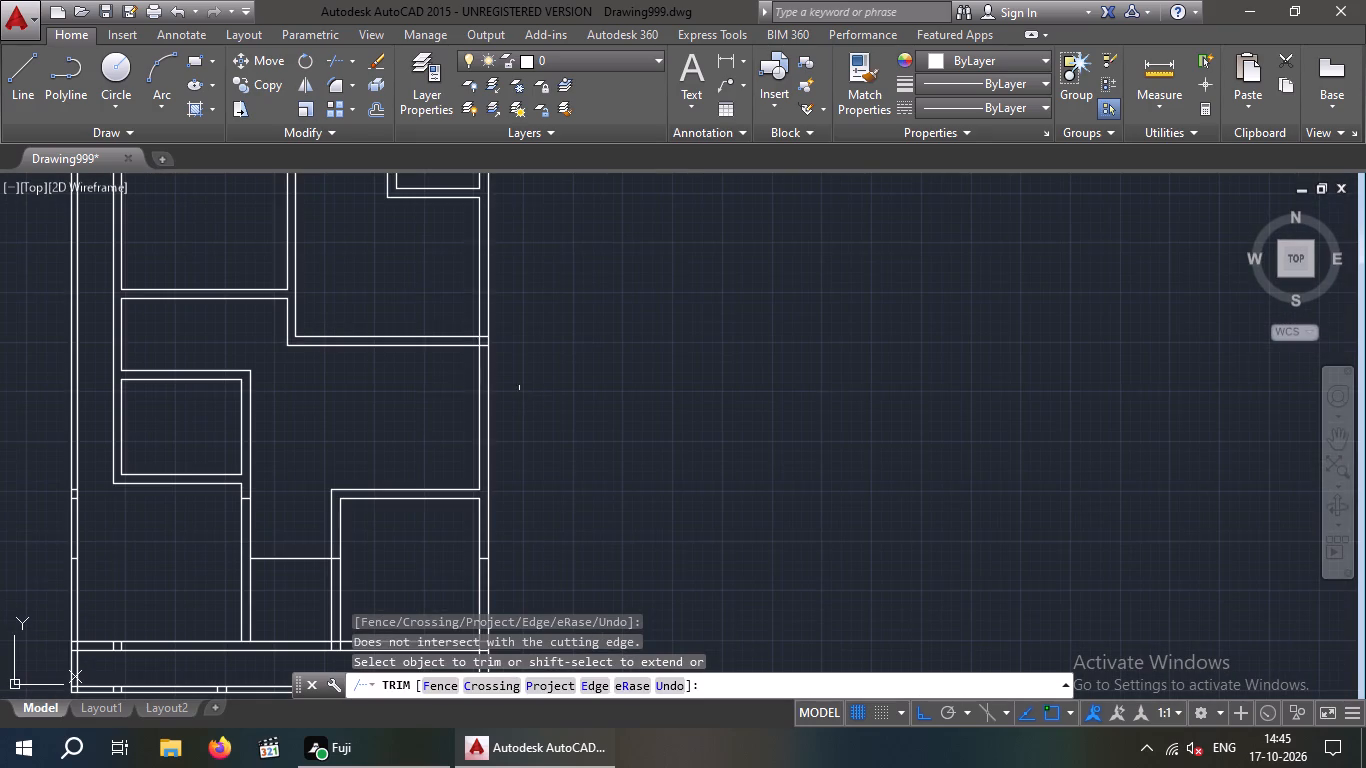
{"action": "middle_click_drag", "start_coordinate": [432, 390], "coordinate": [362, 450]}
{"action": "scroll", "coordinate": [421, 409], "scroll_direction": "up", "scroll_amount": 5}
{"action": "left_click_drag", "start_coordinate": [345, 402], "coordinate": [339, 350]}
{"action": "left_click", "coordinate": [341, 241]}
{"action": "left_click_drag", "start_coordinate": [337, 301], "coordinate": [263, 310]}
{"action": "left_click", "coordinate": [262, 311]}
{"action": "scroll", "coordinate": [296, 296], "scroll_direction": "down", "scroll_amount": 5}
{"action": "scroll", "coordinate": [467, 335], "scroll_direction": "down", "scroll_amount": 2}
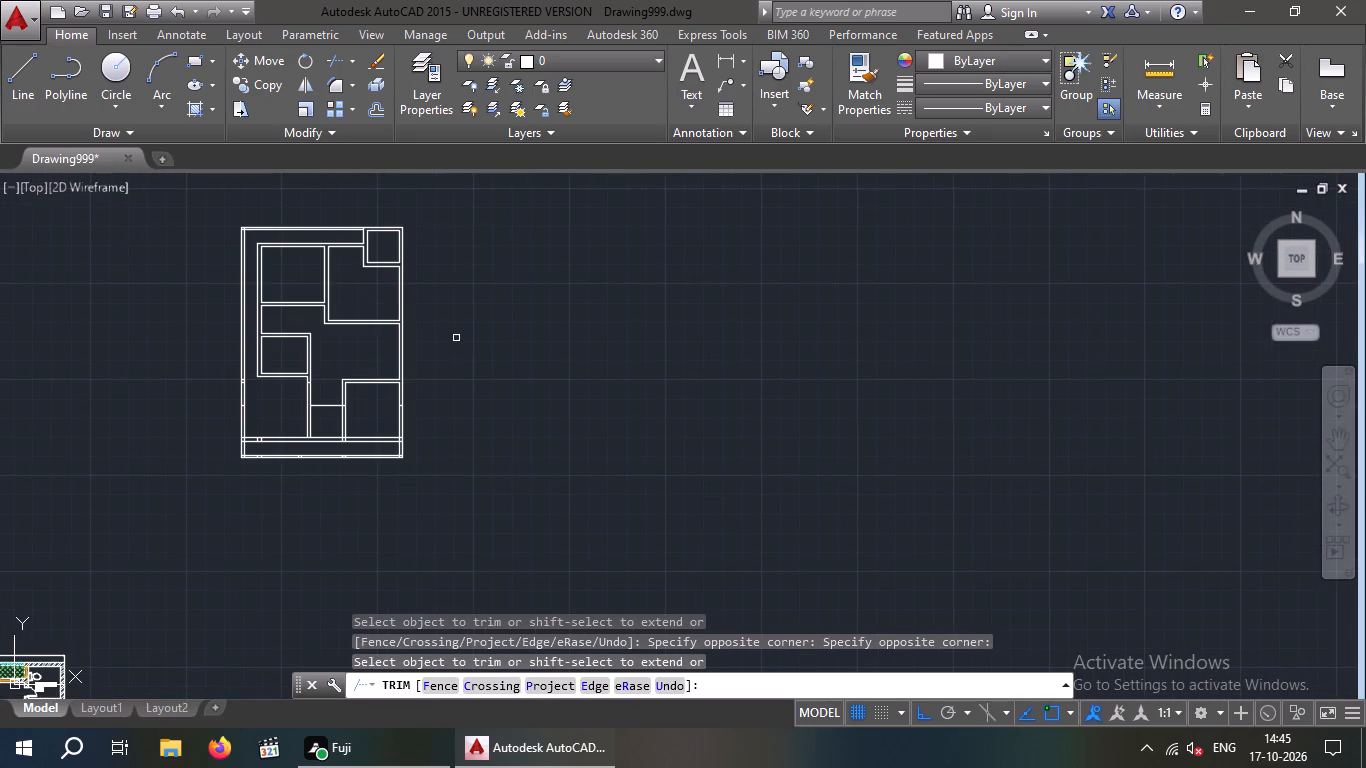
{"action": "scroll", "coordinate": [374, 404], "scroll_direction": "up", "scroll_amount": 4}
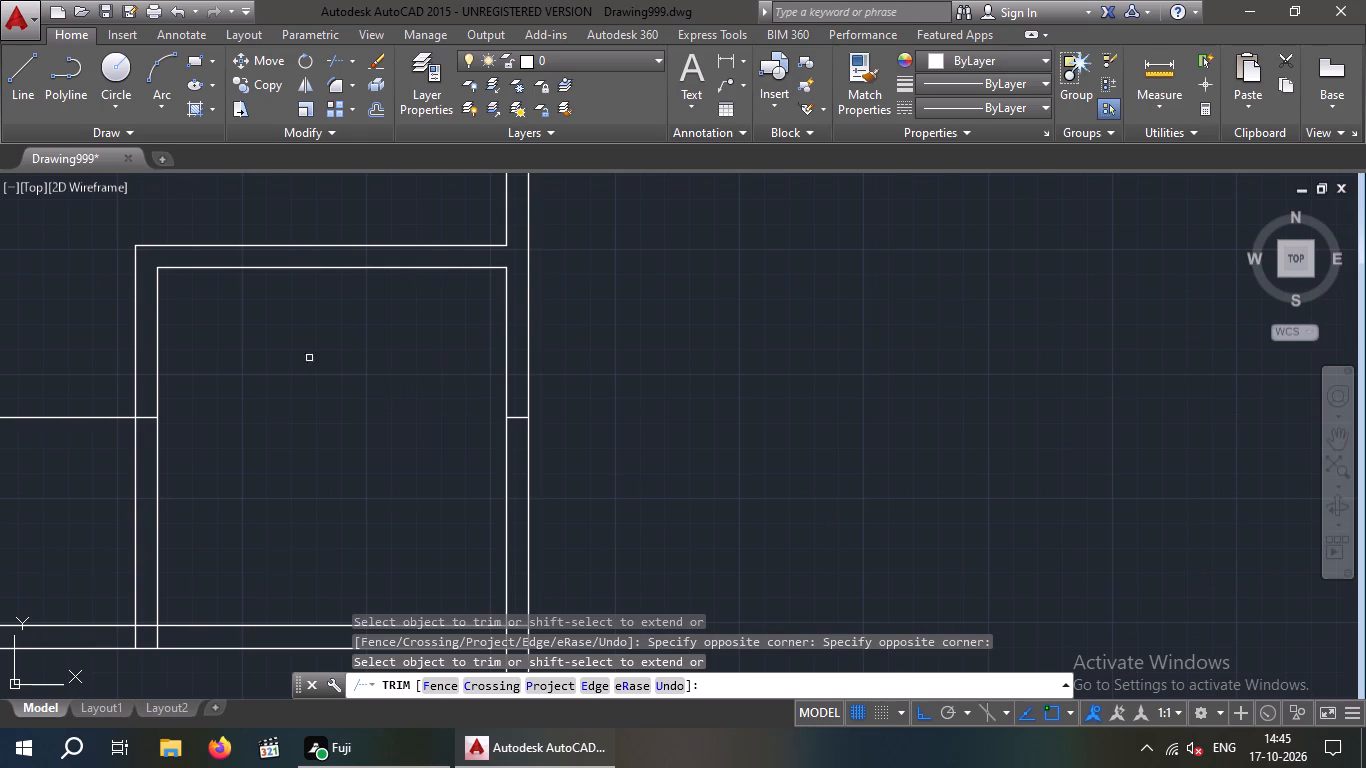
Trim the crossing lines where the long horizontal wall below the rooms meets the plan's right outer wall.
{"action": "middle_click_drag", "start_coordinate": [308, 374], "coordinate": [568, 254]}
{"action": "scroll", "coordinate": [563, 260], "scroll_direction": "down", "scroll_amount": 2}
{"action": "scroll", "coordinate": [594, 365], "scroll_direction": "up", "scroll_amount": 3}
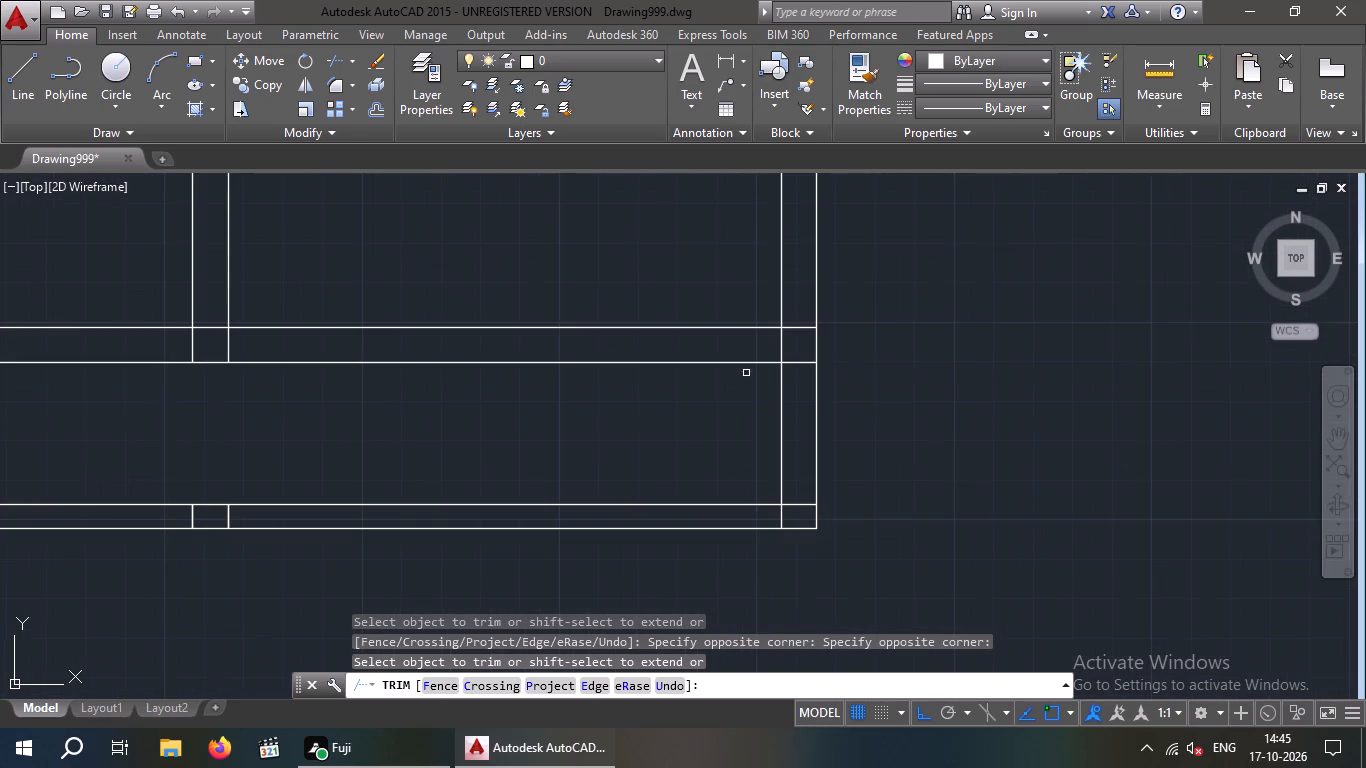
{"action": "left_click_drag", "start_coordinate": [800, 377], "coordinate": [800, 349]}
{"action": "left_click_drag", "start_coordinate": [801, 306], "coordinate": [795, 318]}
{"action": "left_click_drag", "start_coordinate": [804, 339], "coordinate": [734, 349]}
{"action": "left_click", "coordinate": [732, 349]}
Trim the overlapping lines where the lower-right room's left wall meets the long horizontal wall below it.
{"action": "scroll", "coordinate": [735, 340], "scroll_direction": "down", "scroll_amount": 2}
{"action": "scroll", "coordinate": [505, 342], "scroll_direction": "up", "scroll_amount": 4}
{"action": "left_click_drag", "start_coordinate": [728, 333], "coordinate": [568, 358]}
{"action": "left_click", "coordinate": [562, 358]}
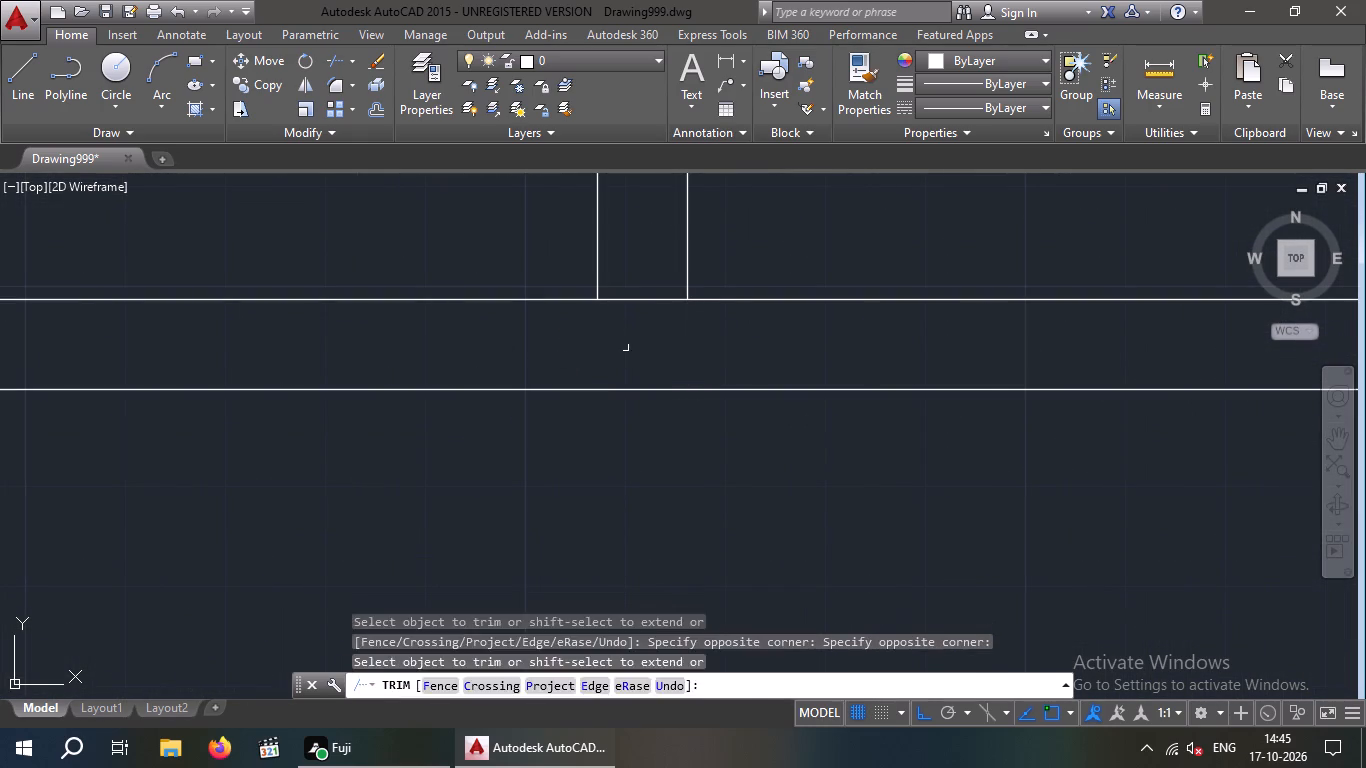
{"action": "left_click_drag", "start_coordinate": [628, 348], "coordinate": [624, 310]}
{"action": "left_click", "coordinate": [627, 269]}
Trim the wall line across the junction of the lower-left room's right wall and the long bottom horizontal wall.
{"action": "scroll", "coordinate": [628, 290], "scroll_direction": "down", "scroll_amount": 4}
{"action": "middle_click_drag", "start_coordinate": [511, 354], "coordinate": [767, 358]}
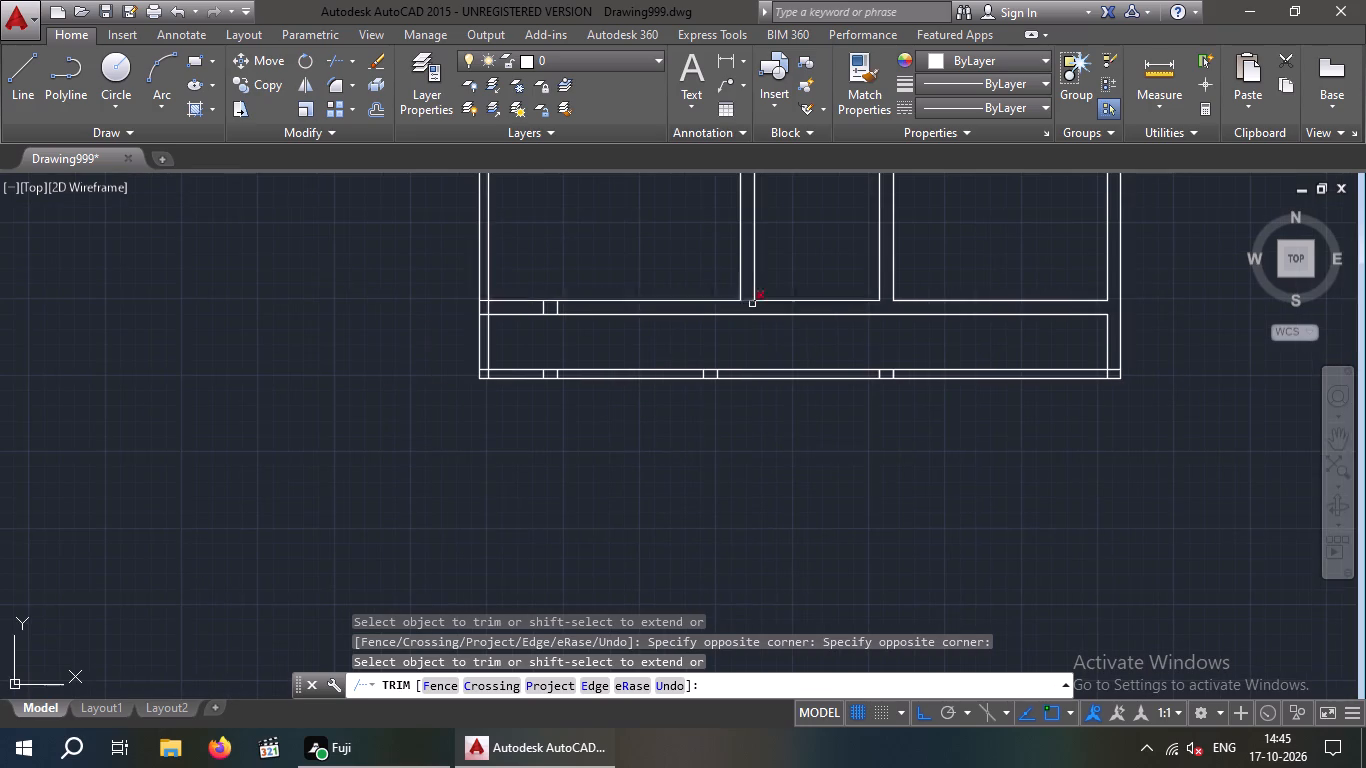
{"action": "scroll", "coordinate": [755, 307], "scroll_direction": "up", "scroll_amount": 4}
{"action": "left_click_drag", "start_coordinate": [698, 300], "coordinate": [694, 288]}
{"action": "left_click", "coordinate": [694, 235]}
Trim the crossing lines where the long lower horizontal wall meets the plan's left outer wall, and end the Trim command.
{"action": "scroll", "coordinate": [684, 263], "scroll_direction": "down", "scroll_amount": 3}
{"action": "middle_click_drag", "start_coordinate": [670, 334], "coordinate": [796, 361]}
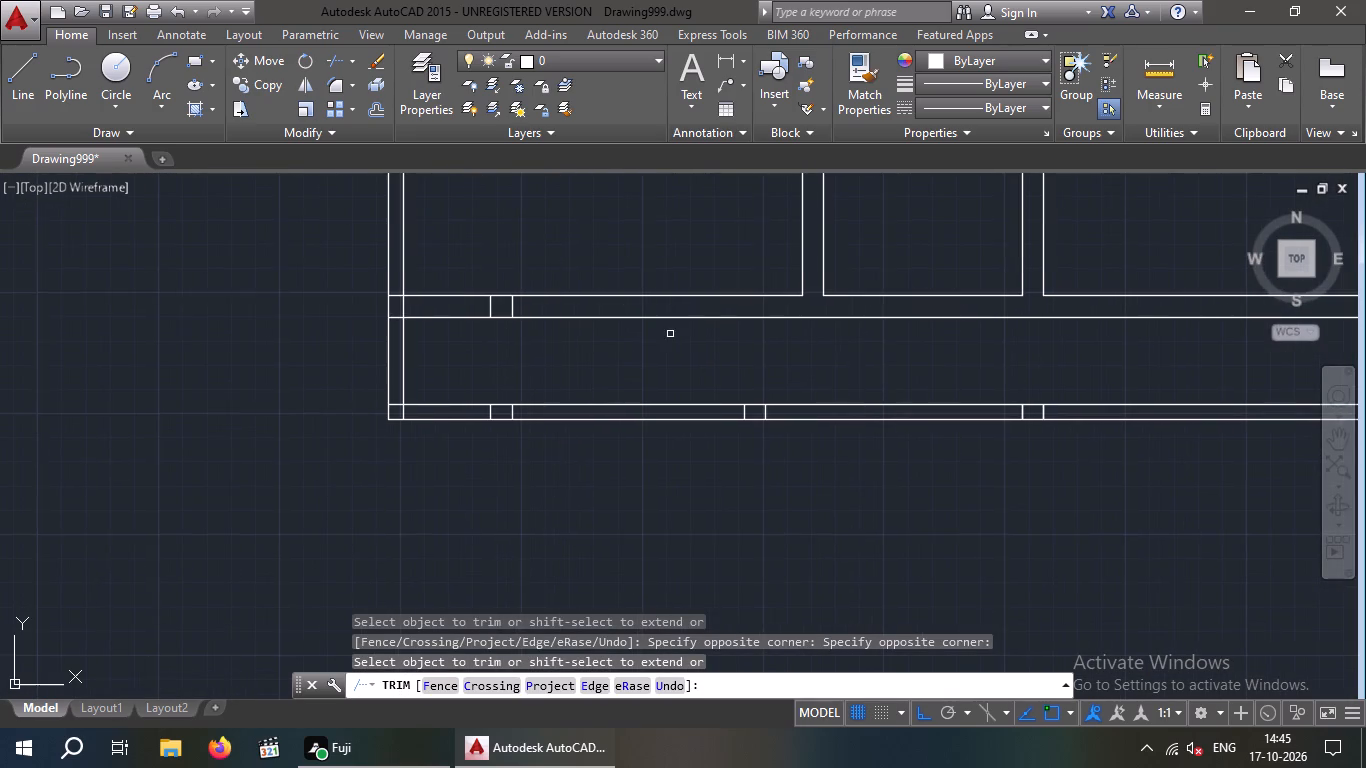
{"action": "scroll", "coordinate": [420, 313], "scroll_direction": "up", "scroll_amount": 3}
{"action": "left_click_drag", "start_coordinate": [309, 347], "coordinate": [302, 276]}
{"action": "left_click", "coordinate": [290, 206]}
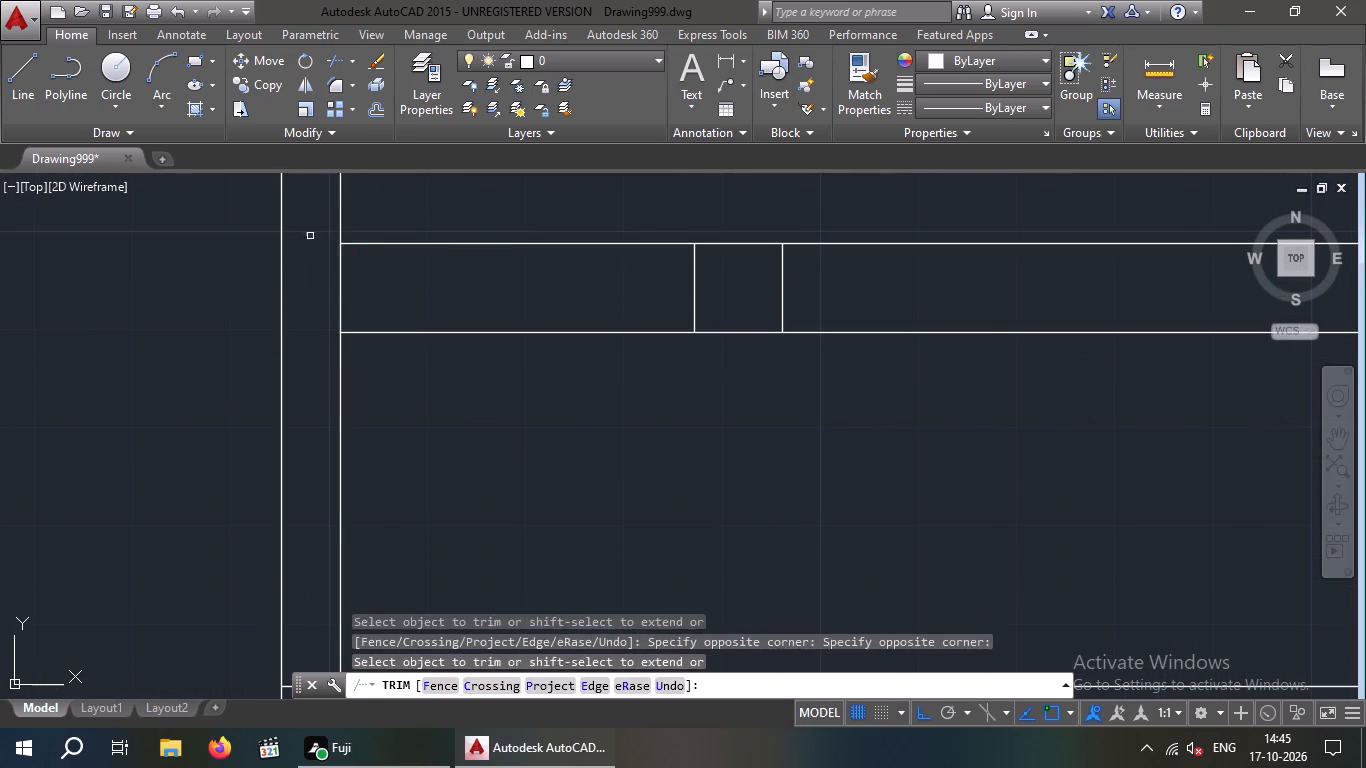
{"action": "left_click_drag", "start_coordinate": [386, 265], "coordinate": [323, 279]}
{"action": "left_click", "coordinate": [321, 279]}
{"action": "scroll", "coordinate": [365, 271], "scroll_direction": "down", "scroll_amount": 4}
{"action": "middle_click_drag", "start_coordinate": [429, 312], "coordinate": [402, 417]}
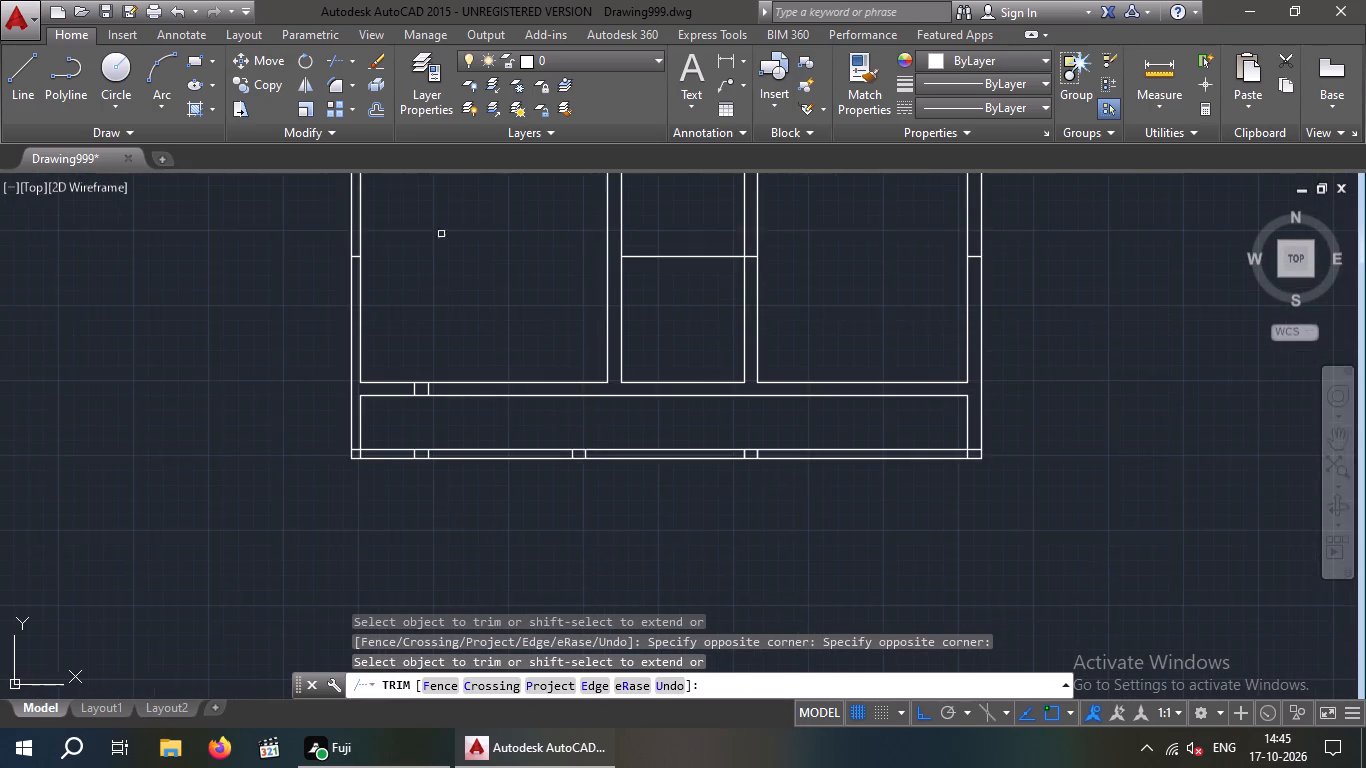
{"action": "scroll", "coordinate": [434, 228], "scroll_direction": "down", "scroll_amount": 2}
{"action": "middle_click_drag", "start_coordinate": [431, 284], "coordinate": [423, 363]}
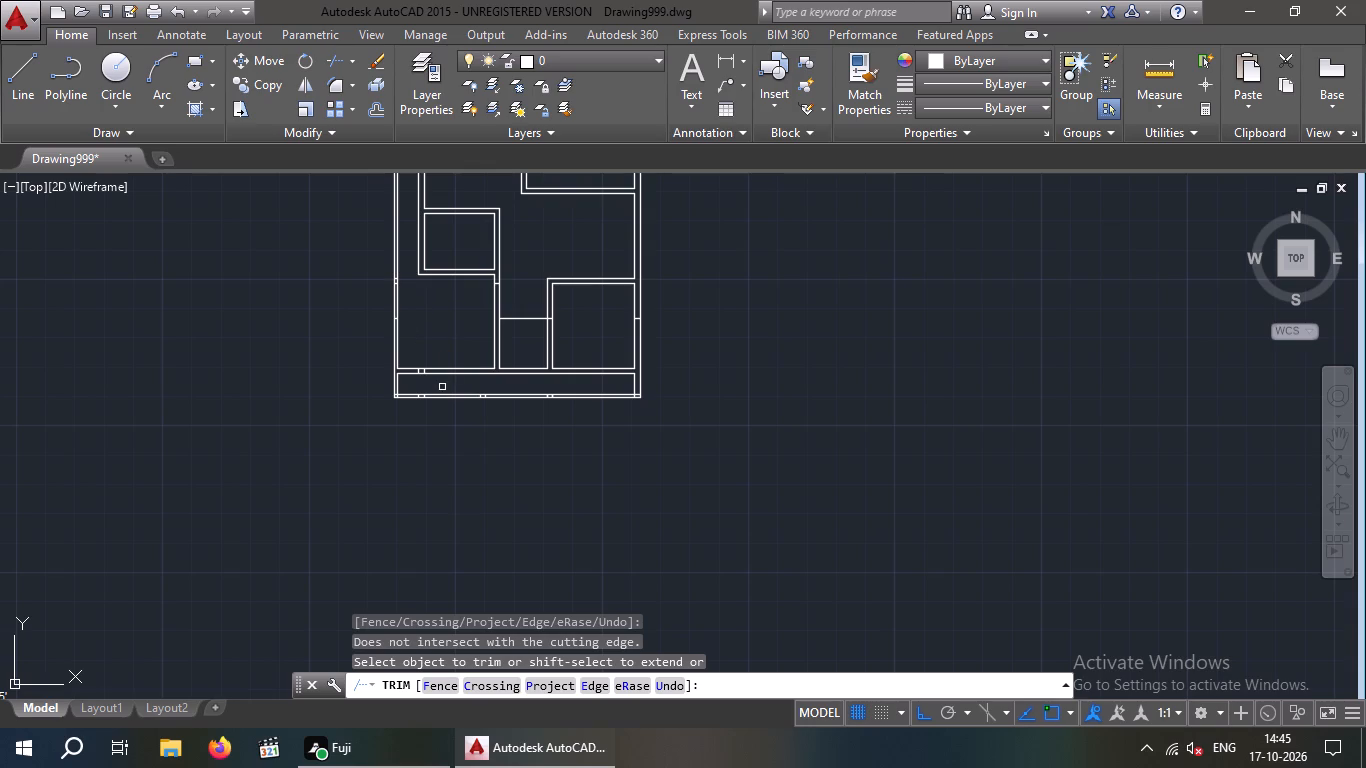
{"action": "scroll", "coordinate": [424, 371], "scroll_direction": "up", "scroll_amount": 3}
{"action": "key", "text": "Escape"}
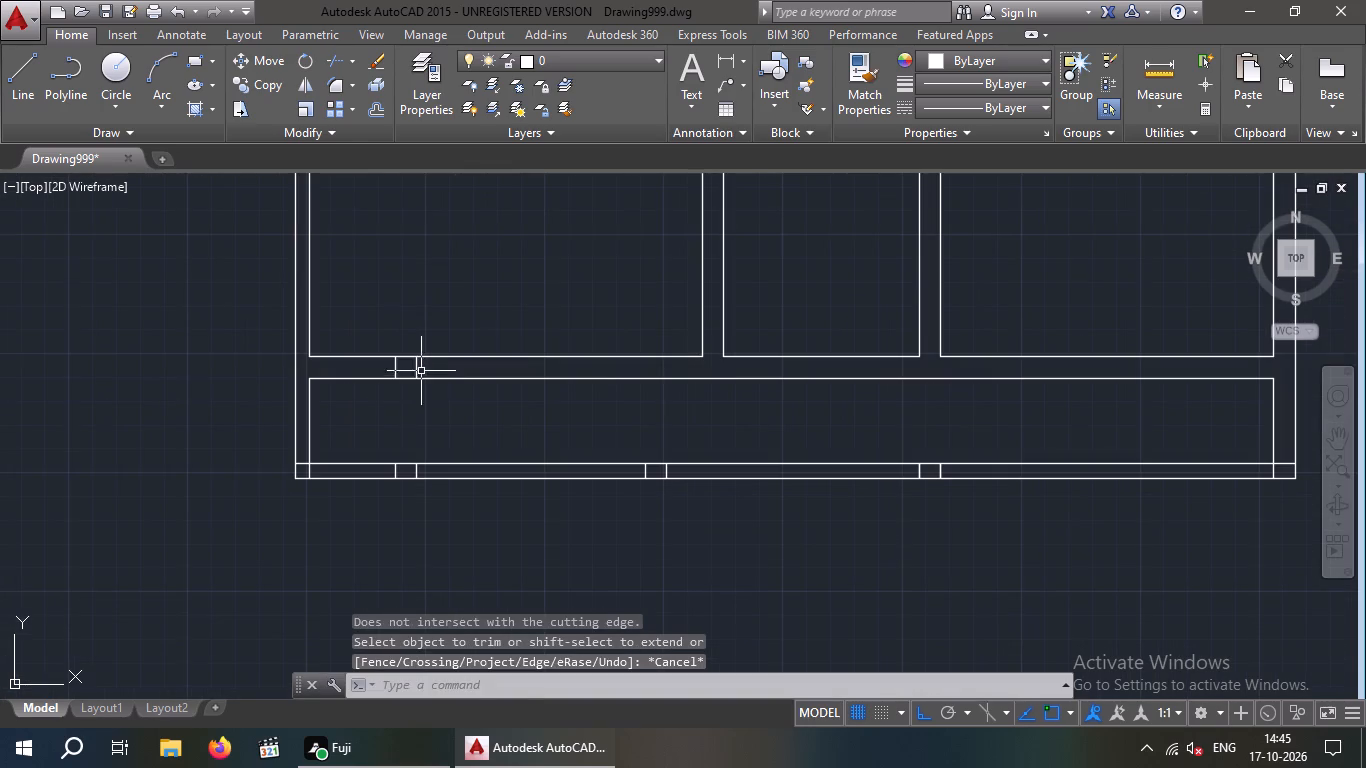
Erase the two short cross lines inside the wall below the lower-left room.
{"action": "scroll", "coordinate": [421, 370], "scroll_direction": "up", "scroll_amount": 3}
{"action": "left_click_drag", "start_coordinate": [434, 355], "coordinate": [298, 395]}
{"action": "left_click", "coordinate": [296, 393]}
{"action": "key", "text": "Delete"}
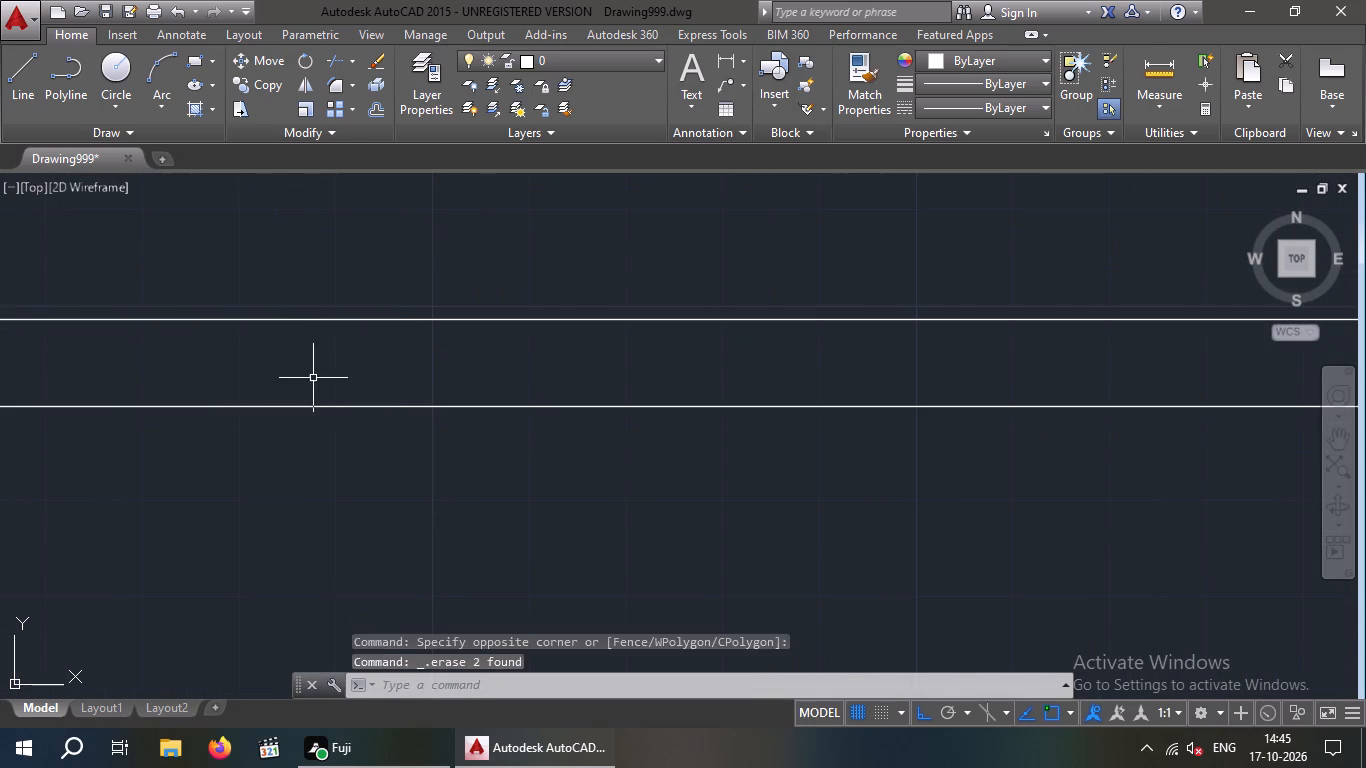
Erase the three pairs of short cross lines inside the plan's bottom outer wall.
{"action": "scroll", "coordinate": [311, 369], "scroll_direction": "down", "scroll_amount": 5}
{"action": "scroll", "coordinate": [647, 446], "scroll_direction": "up", "scroll_amount": 3}
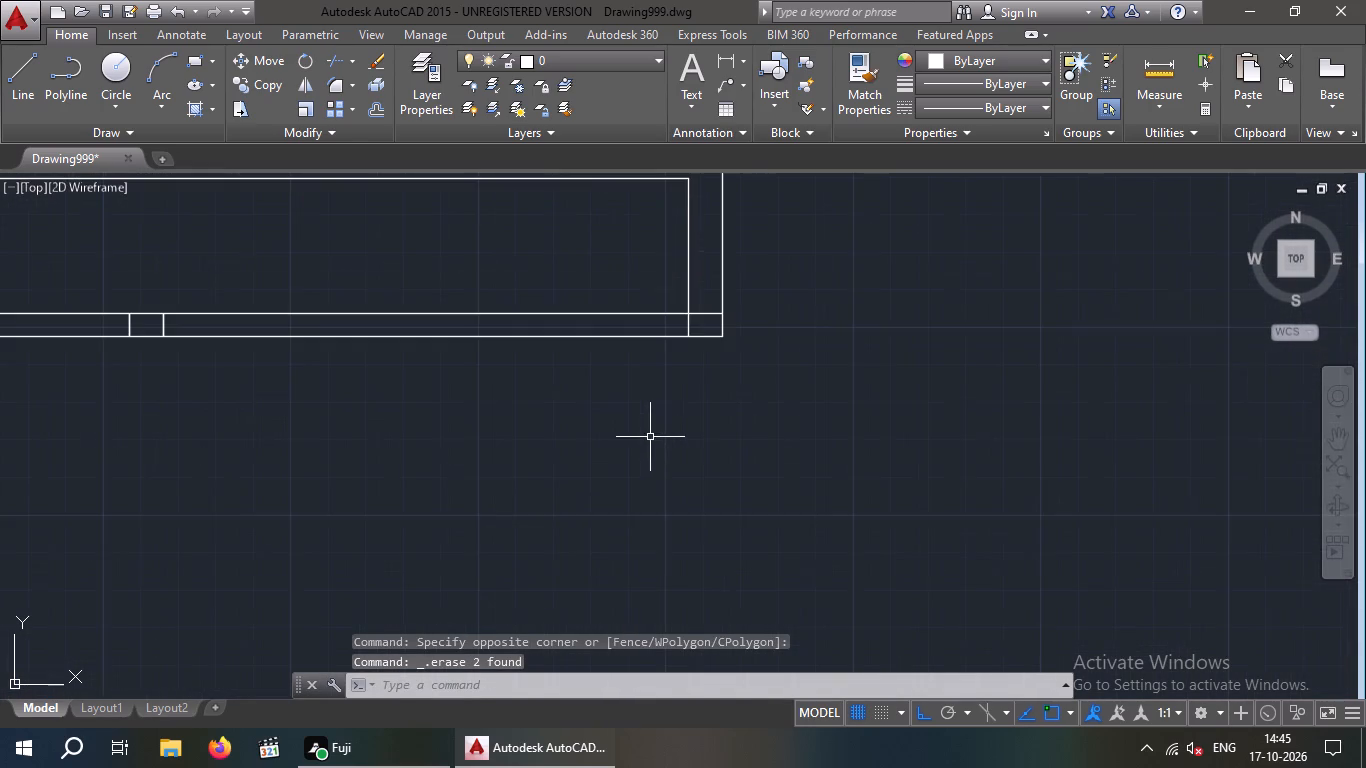
{"action": "middle_click_drag", "start_coordinate": [311, 371], "coordinate": [638, 428]}
{"action": "scroll", "coordinate": [603, 425], "scroll_direction": "down", "scroll_amount": 2}
{"action": "middle_click_drag", "start_coordinate": [425, 413], "coordinate": [579, 436]}
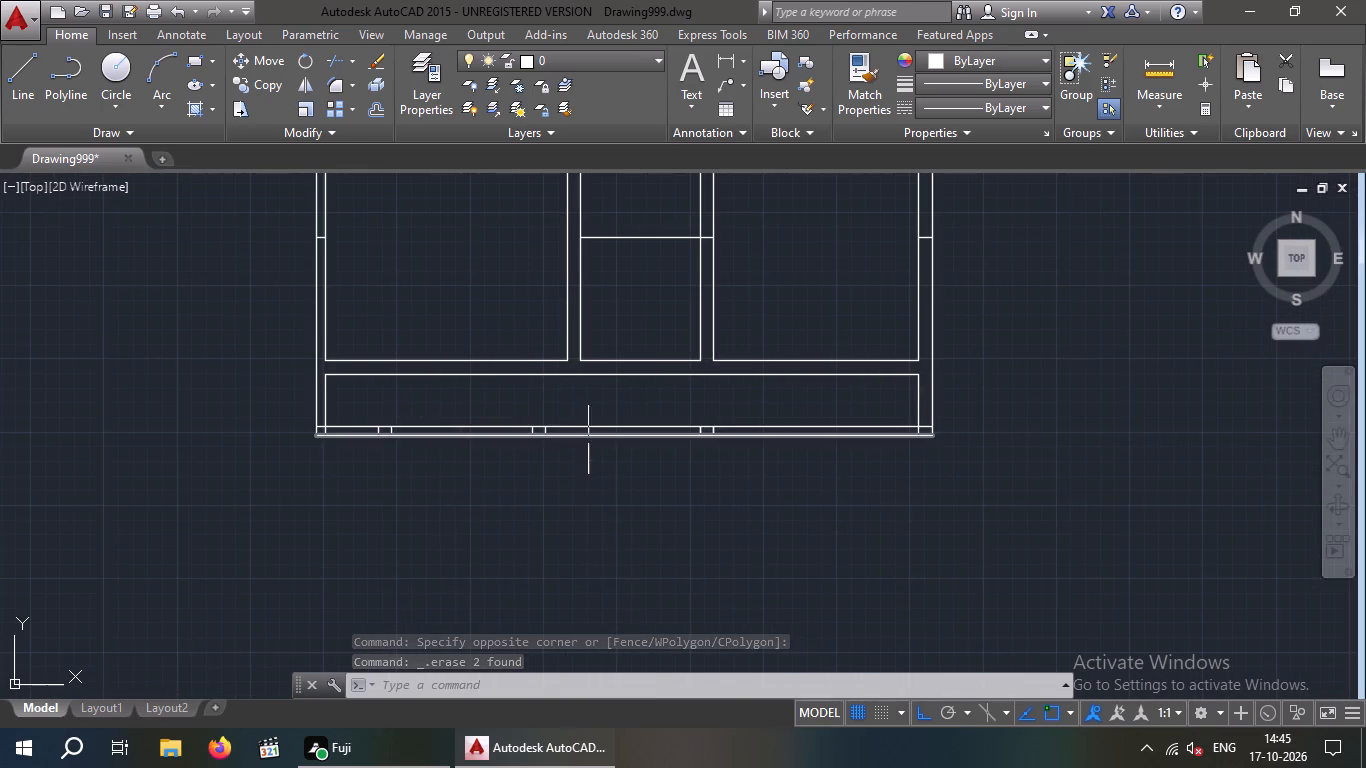
{"action": "scroll", "coordinate": [675, 458], "scroll_direction": "up", "scroll_amount": 4}
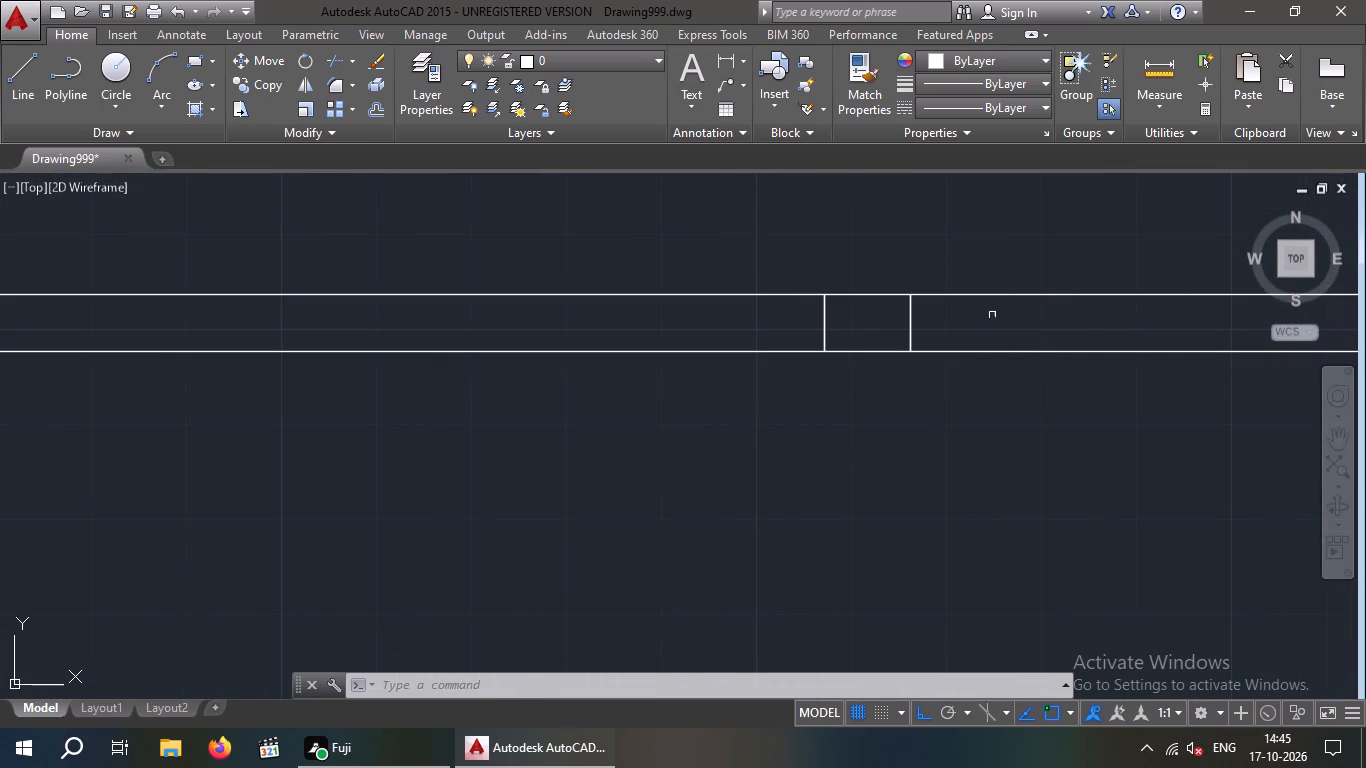
{"action": "left_click_drag", "start_coordinate": [994, 309], "coordinate": [767, 320]}
{"action": "left_click", "coordinate": [711, 321]}
{"action": "scroll", "coordinate": [697, 336], "scroll_direction": "down", "scroll_amount": 2}
{"action": "middle_click_drag", "start_coordinate": [606, 428], "coordinate": [1144, 537]}
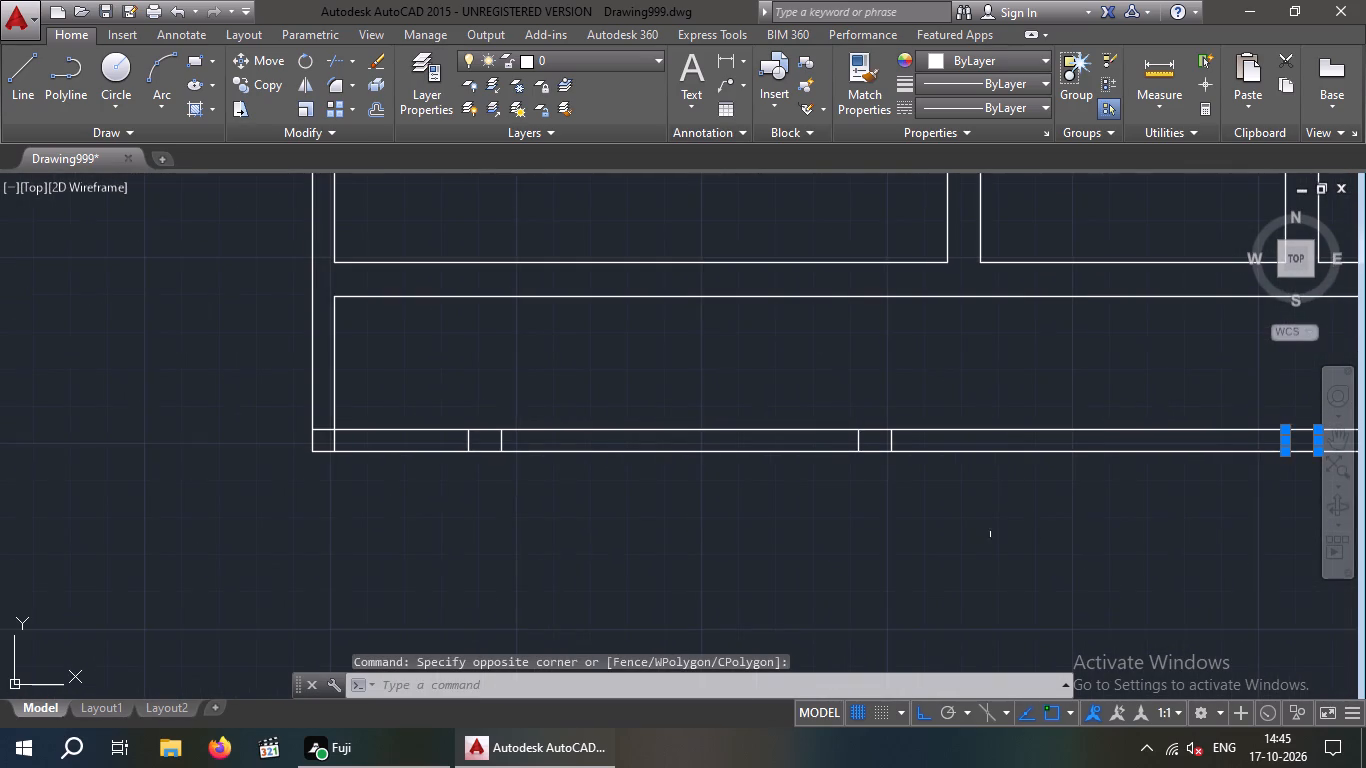
{"action": "scroll", "coordinate": [852, 461], "scroll_direction": "up", "scroll_amount": 2}
{"action": "left_click_drag", "start_coordinate": [1002, 404], "coordinate": [789, 442]}
{"action": "left_click", "coordinate": [756, 439]}
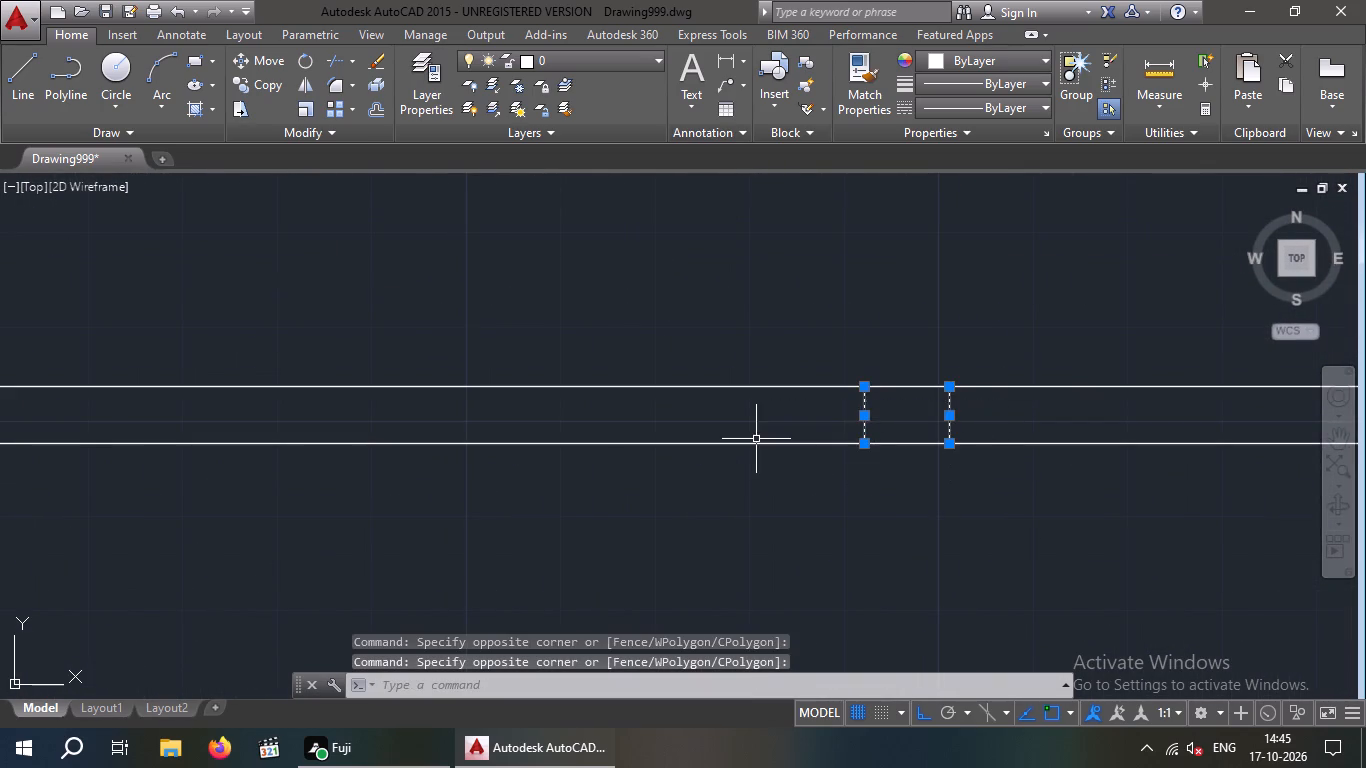
{"action": "scroll", "coordinate": [758, 438], "scroll_direction": "down", "scroll_amount": 4}
{"action": "middle_click_drag", "start_coordinate": [690, 525], "coordinate": [760, 525]}
{"action": "scroll", "coordinate": [683, 441], "scroll_direction": "up", "scroll_amount": 4}
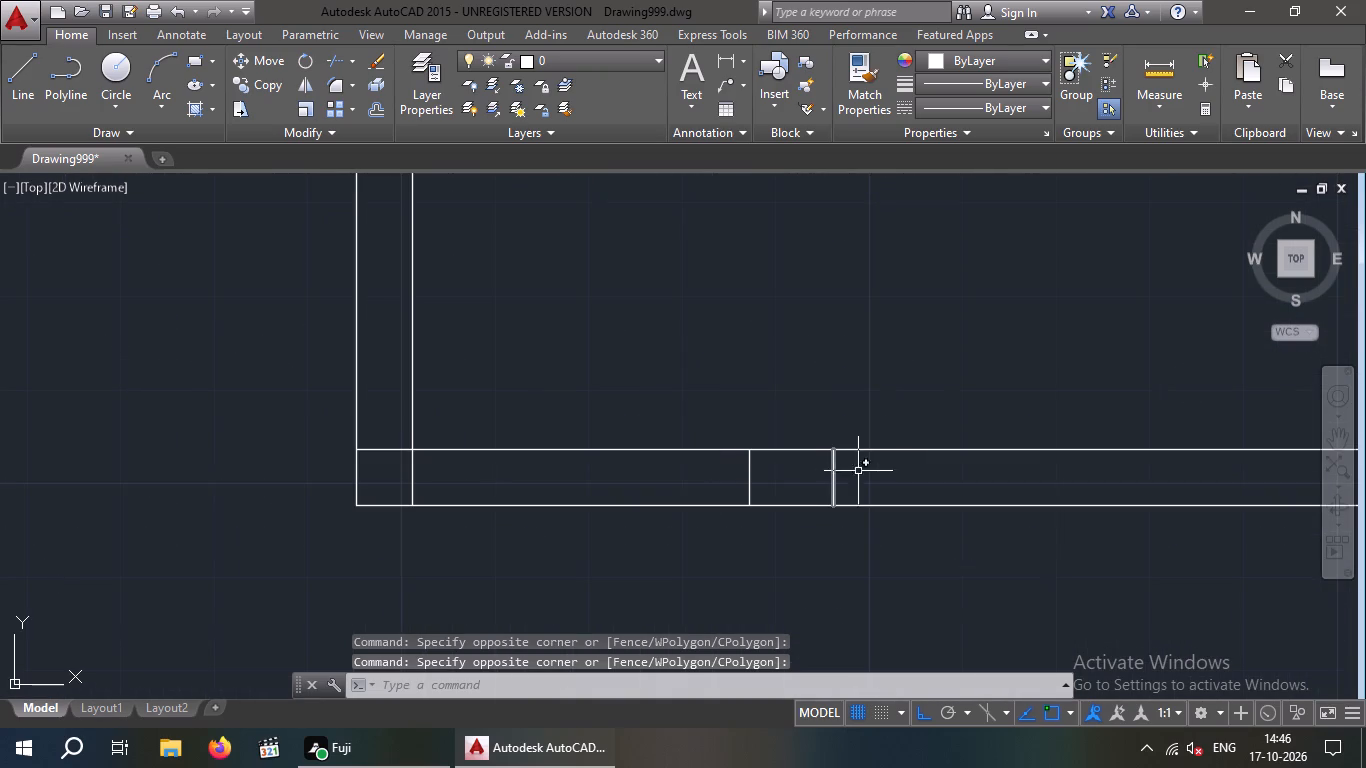
{"action": "left_click_drag", "start_coordinate": [877, 442], "coordinate": [751, 507]}
{"action": "scroll", "coordinate": [718, 491], "scroll_direction": "down", "scroll_amount": 2}
{"action": "left_click", "coordinate": [742, 457]}
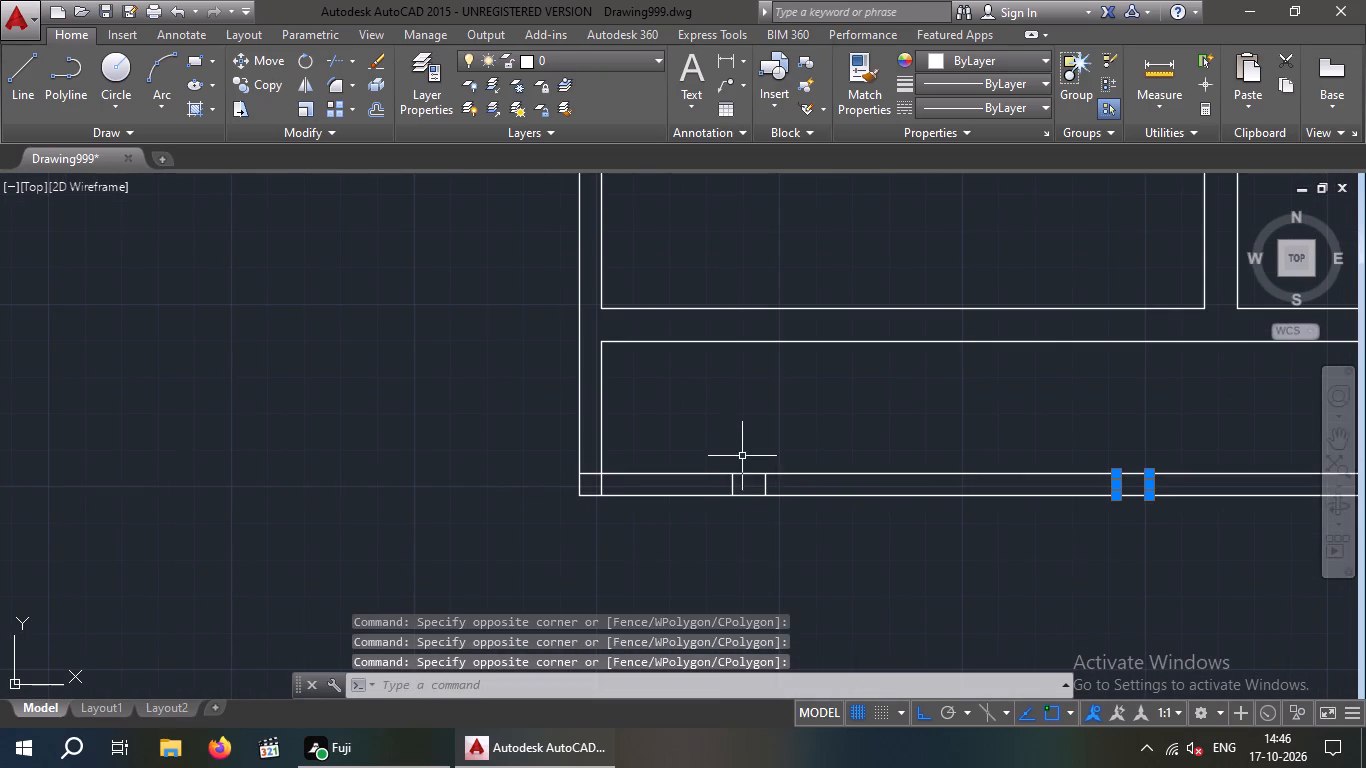
{"action": "scroll", "coordinate": [735, 488], "scroll_direction": "up", "scroll_amount": 4}
{"action": "left_click_drag", "start_coordinate": [964, 437], "coordinate": [668, 527]}
{"action": "left_click_drag", "start_coordinate": [536, 518], "coordinate": [555, 516]}
{"action": "scroll", "coordinate": [572, 508], "scroll_direction": "down", "scroll_amount": 3}
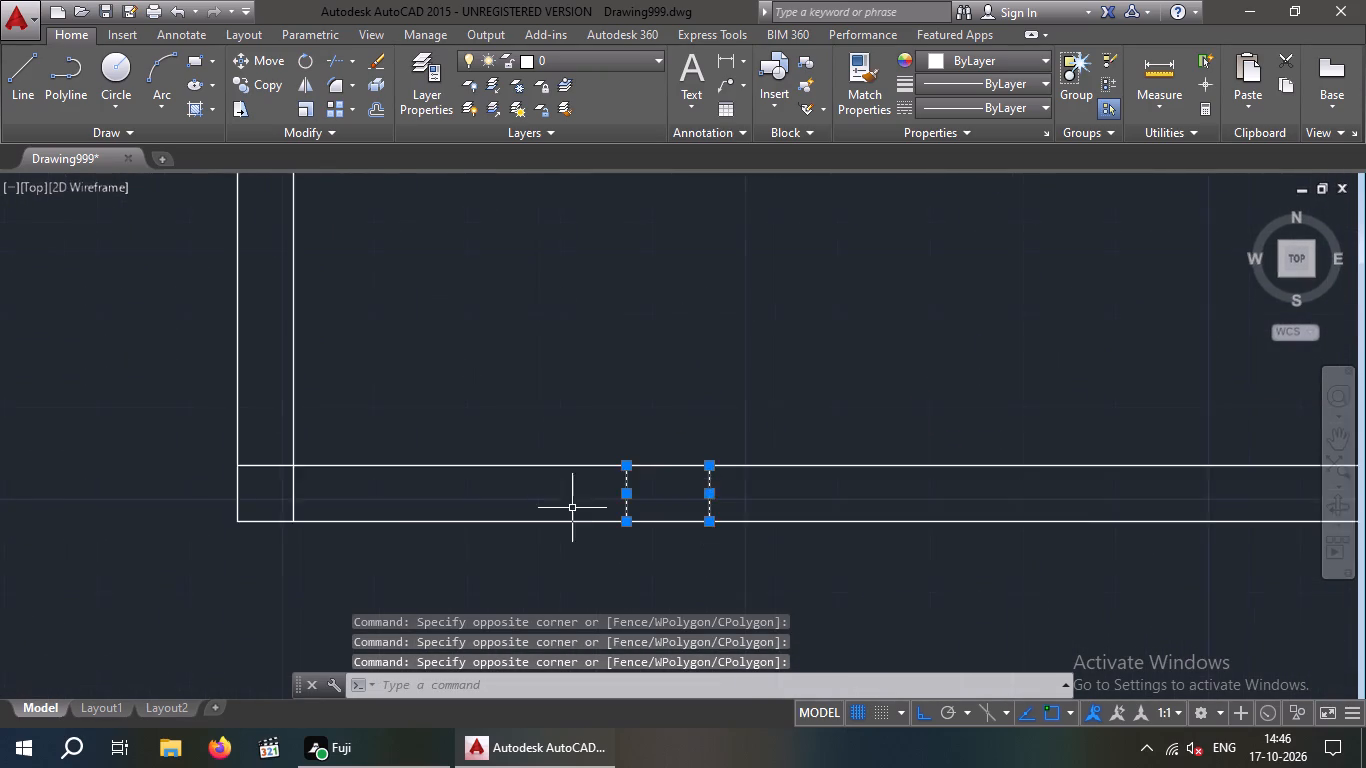
{"action": "key", "text": "Delete"}
{"action": "scroll", "coordinate": [588, 511], "scroll_direction": "down", "scroll_amount": 3}
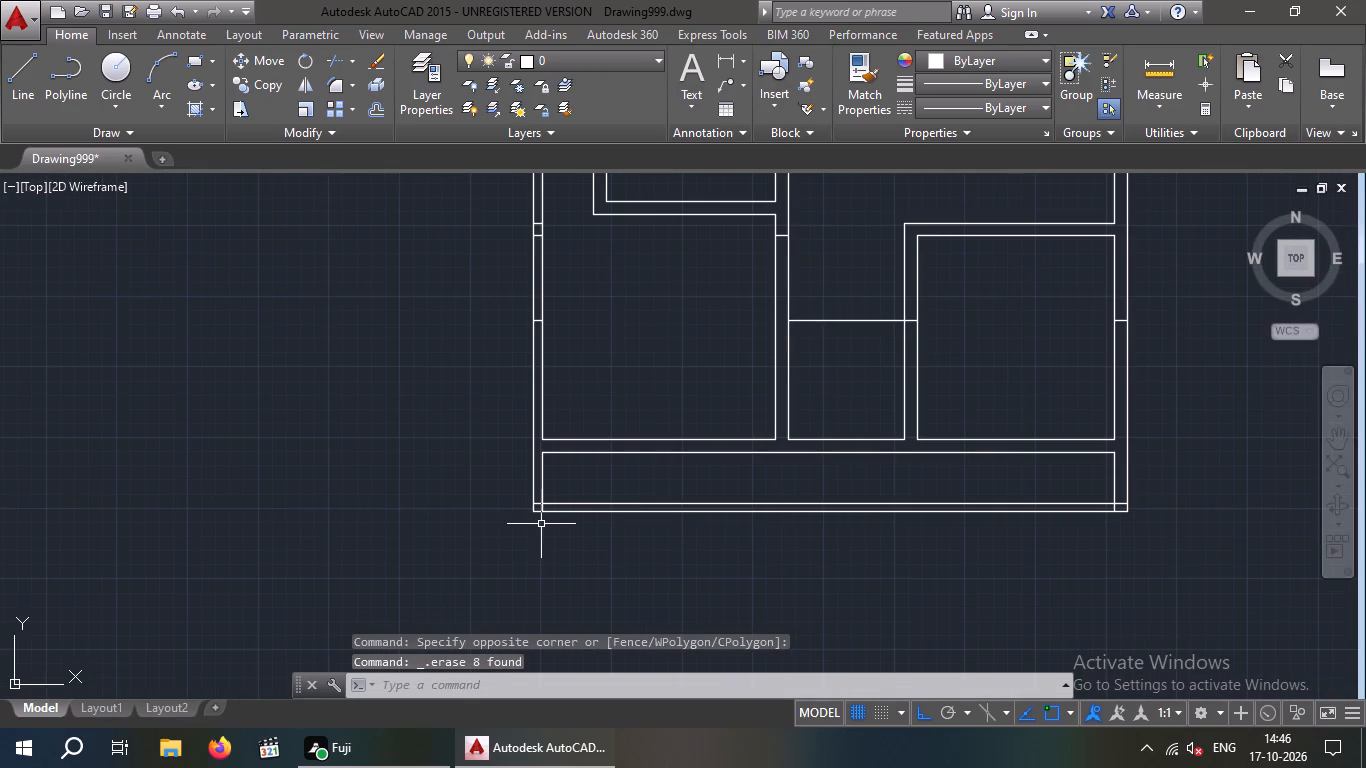
Erase the short cross line inside the plan's right outer wall beside the lower-right room.
{"action": "scroll", "coordinate": [541, 524], "scroll_direction": "down", "scroll_amount": 1}
{"action": "middle_click_drag", "start_coordinate": [546, 528], "coordinate": [573, 584]}
{"action": "scroll", "coordinate": [918, 460], "scroll_direction": "up", "scroll_amount": 4}
{"action": "left_click_drag", "start_coordinate": [965, 482], "coordinate": [958, 454]}
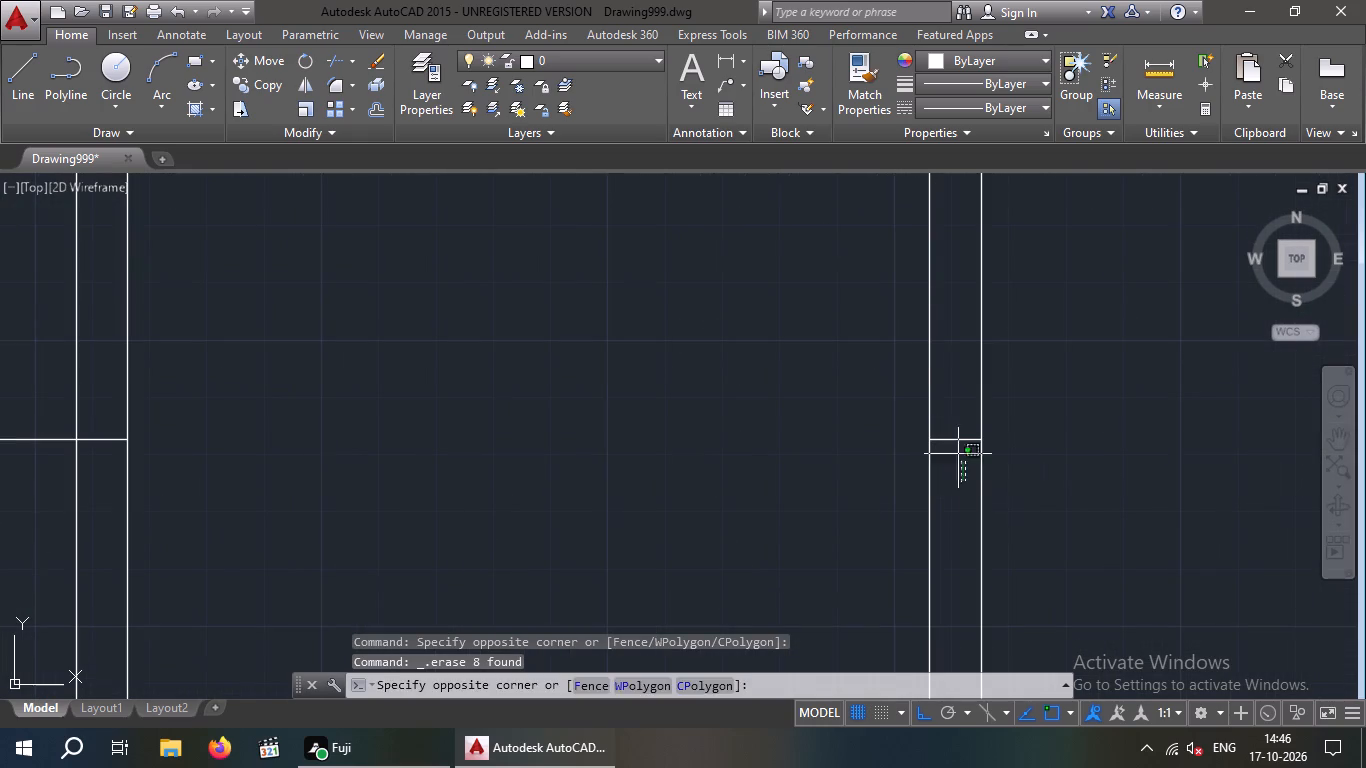
{"action": "left_click_drag", "start_coordinate": [958, 454], "coordinate": [947, 385]}
{"action": "left_click", "coordinate": [944, 354]}
{"action": "key", "text": "Delete"}
Erase the inner boundary lines along the plan's top, left and bottom edges and the bottom strip's two side lines.
{"action": "scroll", "coordinate": [918, 438], "scroll_direction": "down", "scroll_amount": 5}
{"action": "middle_click_drag", "start_coordinate": [865, 476], "coordinate": [748, 685]}
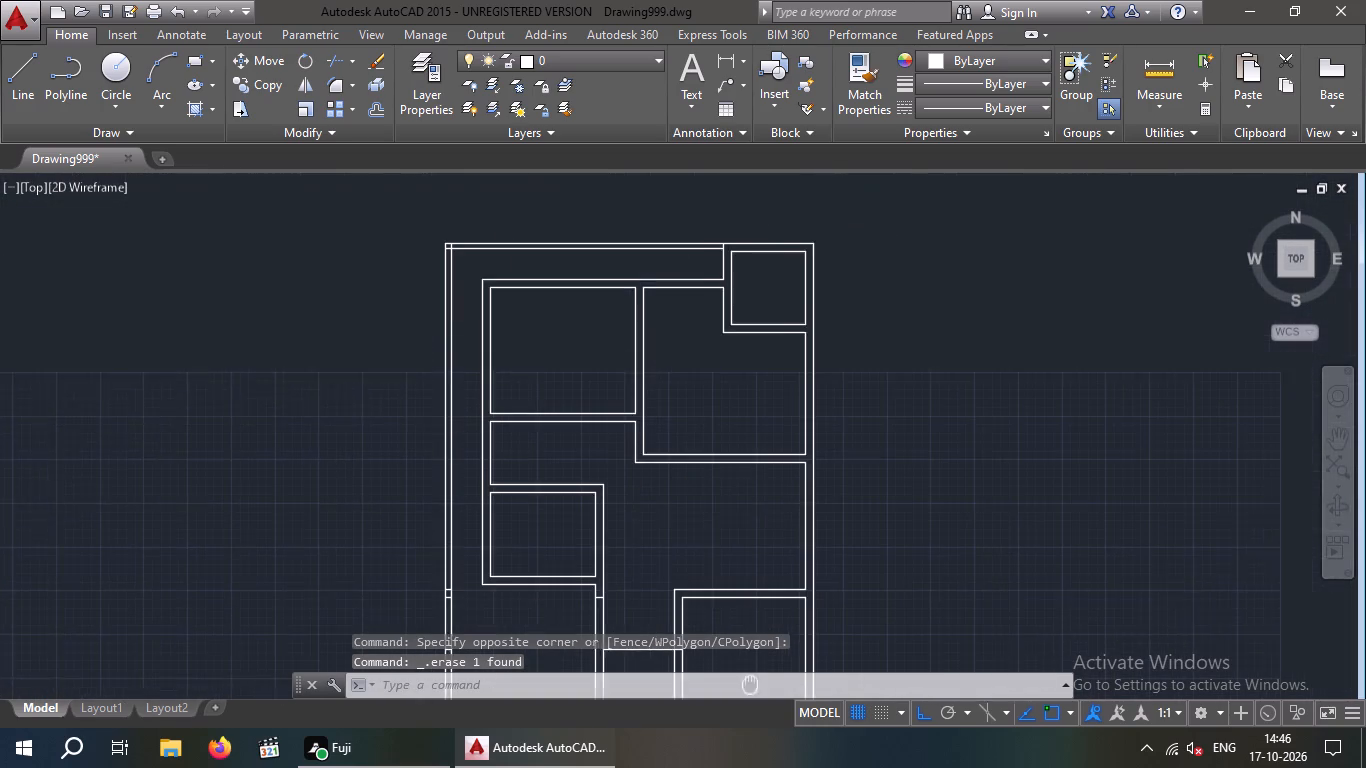
{"action": "middle_click_drag", "start_coordinate": [748, 685], "coordinate": [746, 686]}
{"action": "scroll", "coordinate": [702, 520], "scroll_direction": "down", "scroll_amount": 1}
{"action": "middle_click_drag", "start_coordinate": [699, 518], "coordinate": [709, 497]}
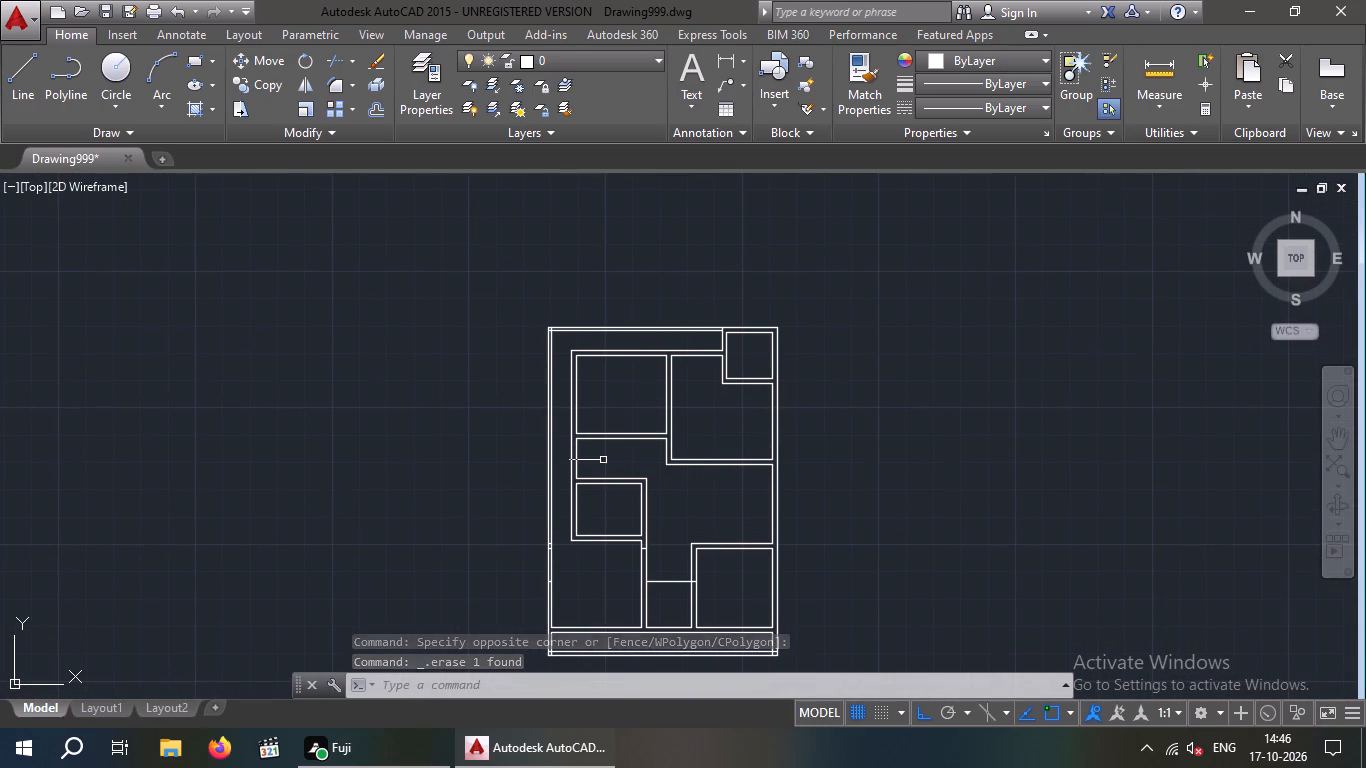
{"action": "scroll", "coordinate": [635, 333], "scroll_direction": "up", "scroll_amount": 2}
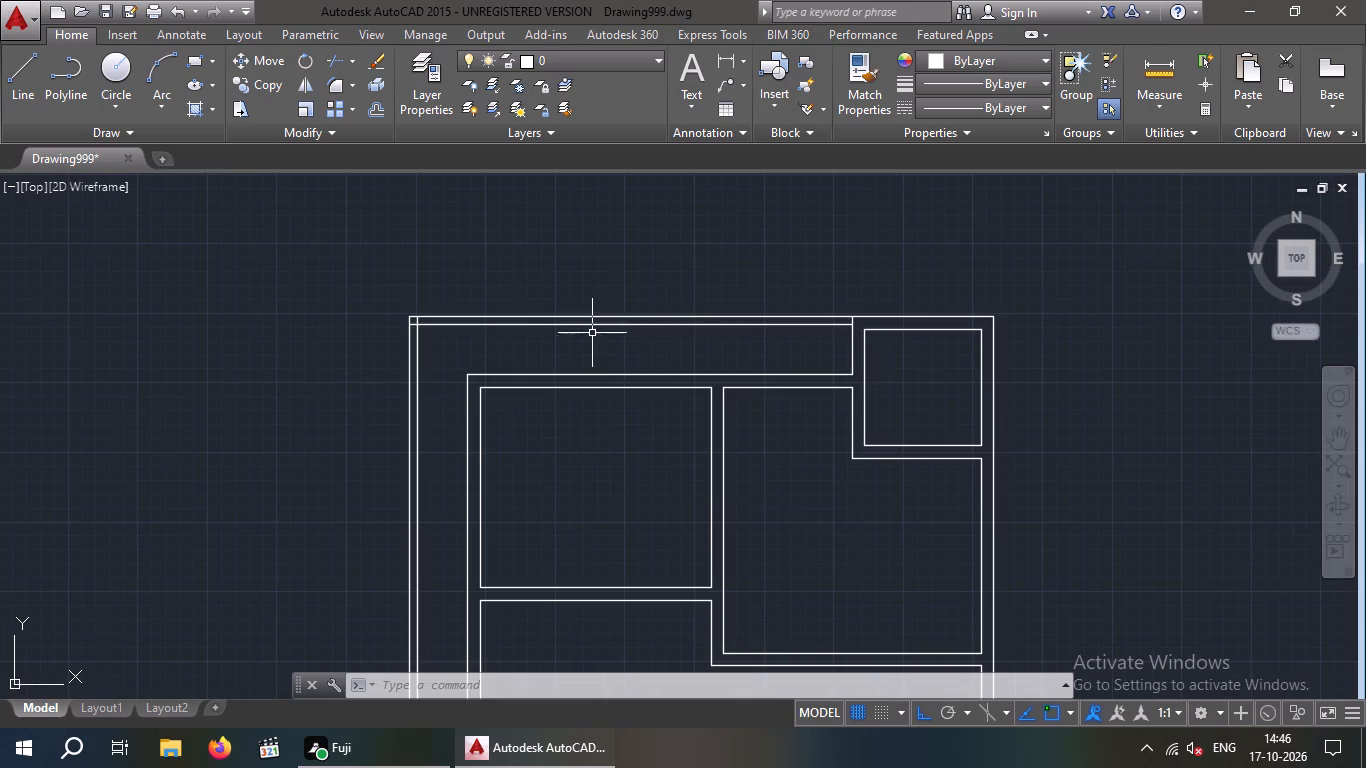
{"action": "scroll", "coordinate": [572, 328], "scroll_direction": "up", "scroll_amount": 1}
{"action": "left_click", "coordinate": [566, 321]}
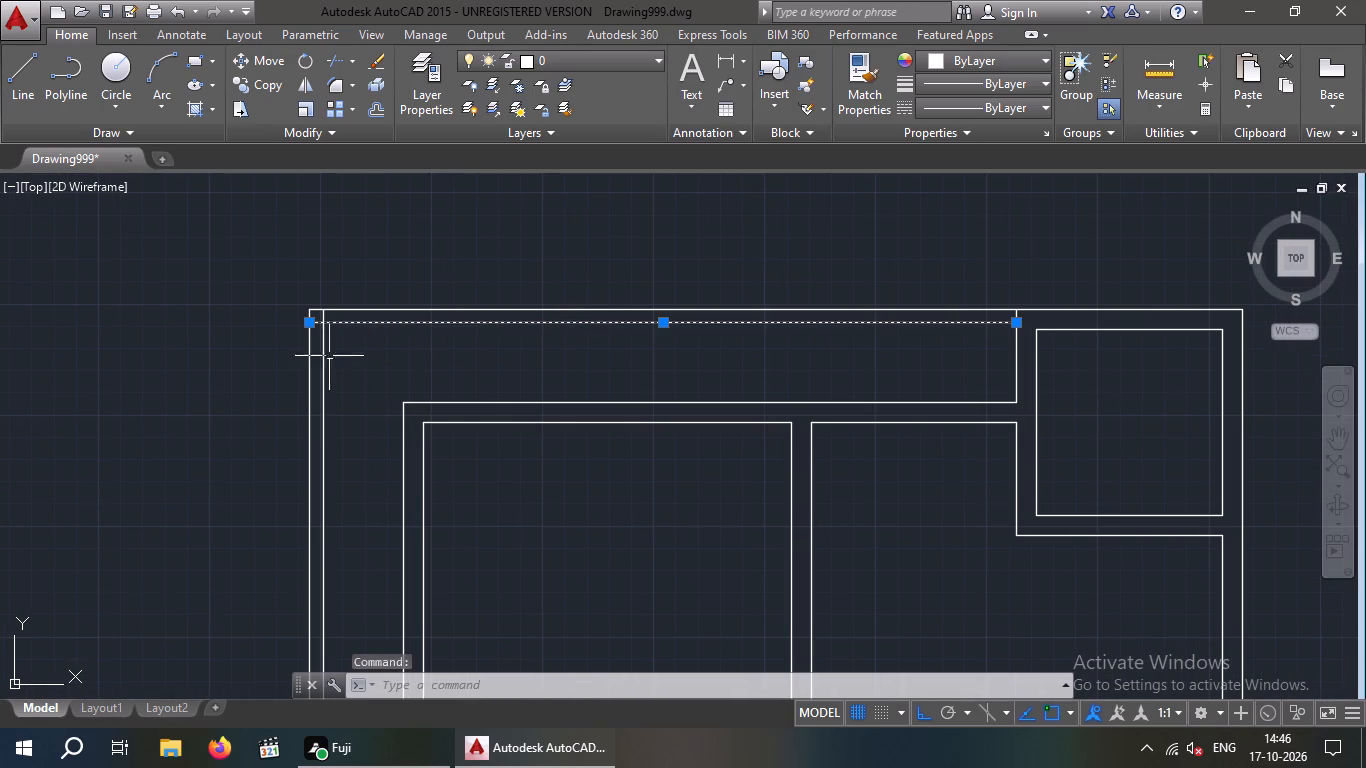
{"action": "left_click", "coordinate": [321, 356]}
{"action": "scroll", "coordinate": [333, 350], "scroll_direction": "down", "scroll_amount": 2}
{"action": "middle_click_drag", "start_coordinate": [177, 436], "coordinate": [208, 207]}
{"action": "scroll", "coordinate": [223, 208], "scroll_direction": "down", "scroll_amount": 1}
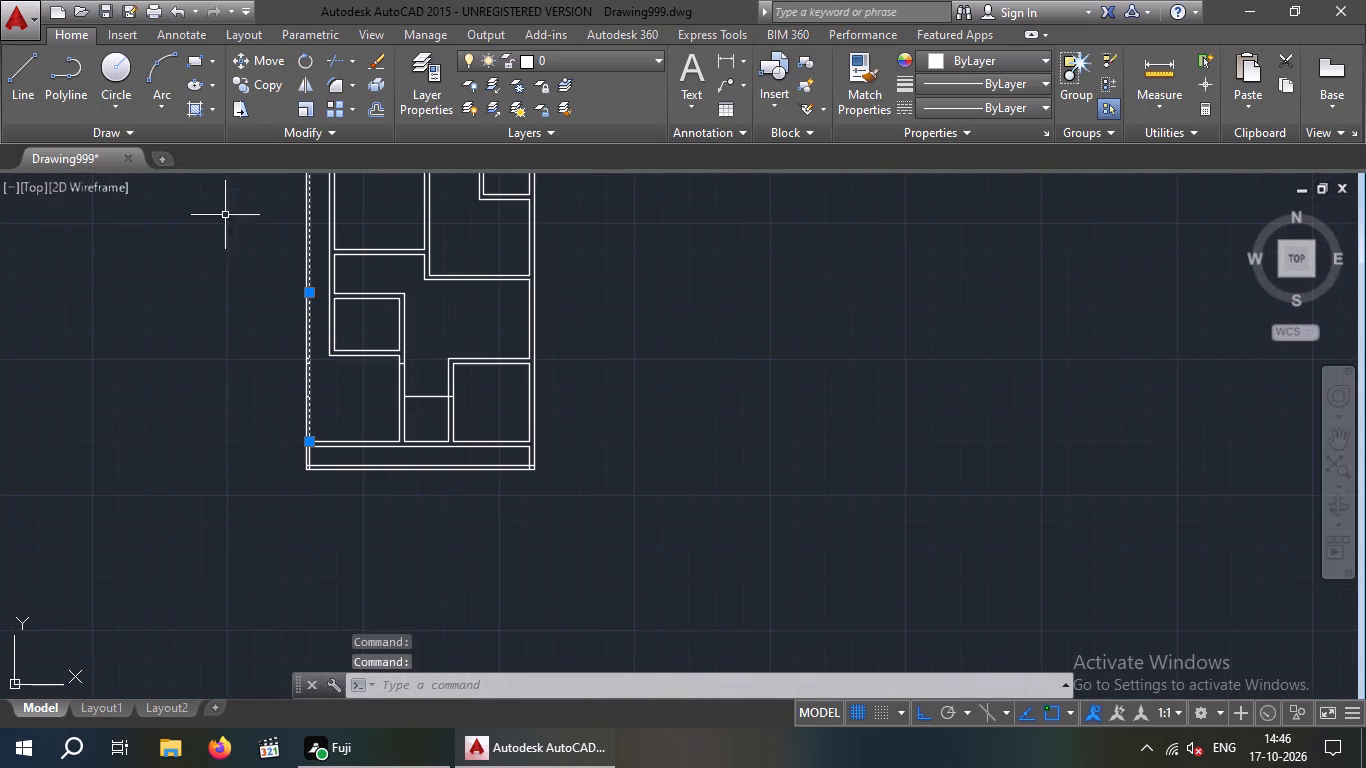
{"action": "scroll", "coordinate": [299, 473], "scroll_direction": "up", "scroll_amount": 3}
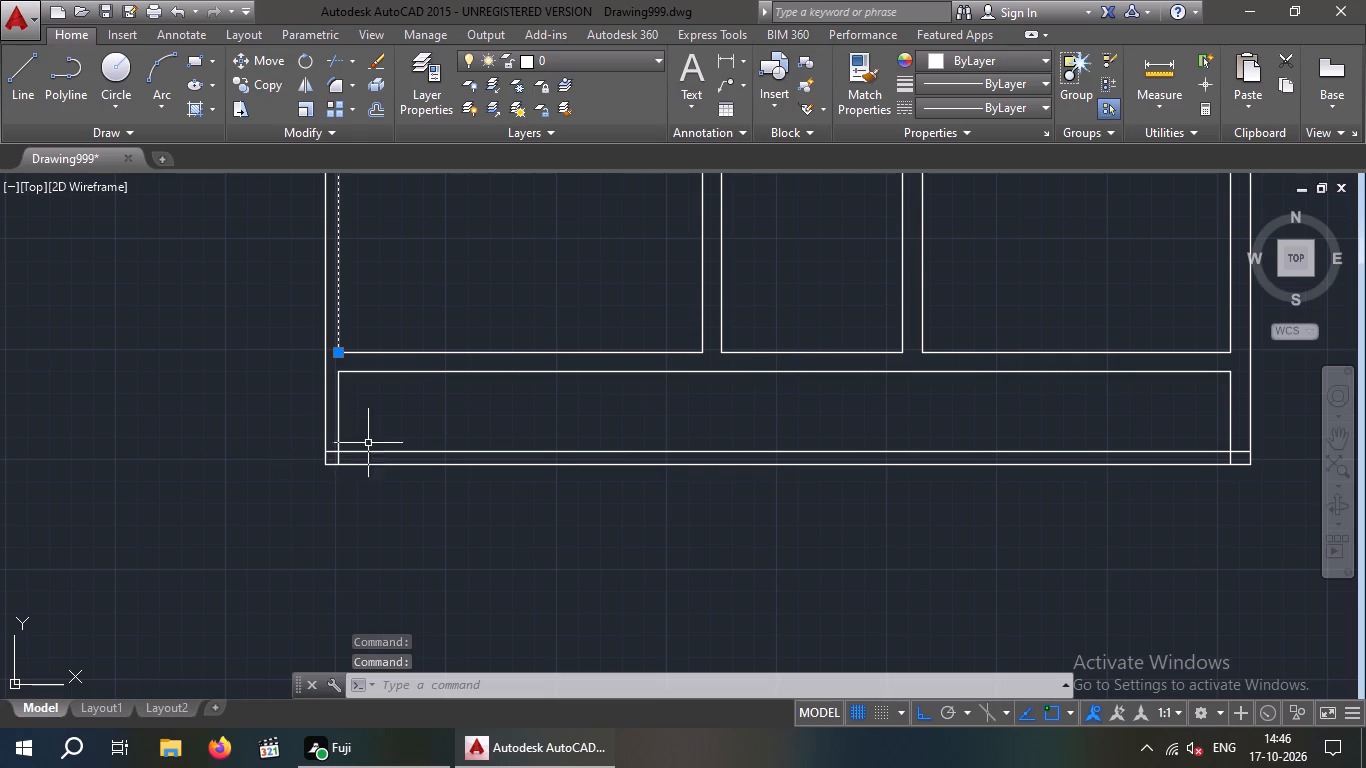
{"action": "left_click", "coordinate": [336, 415]}
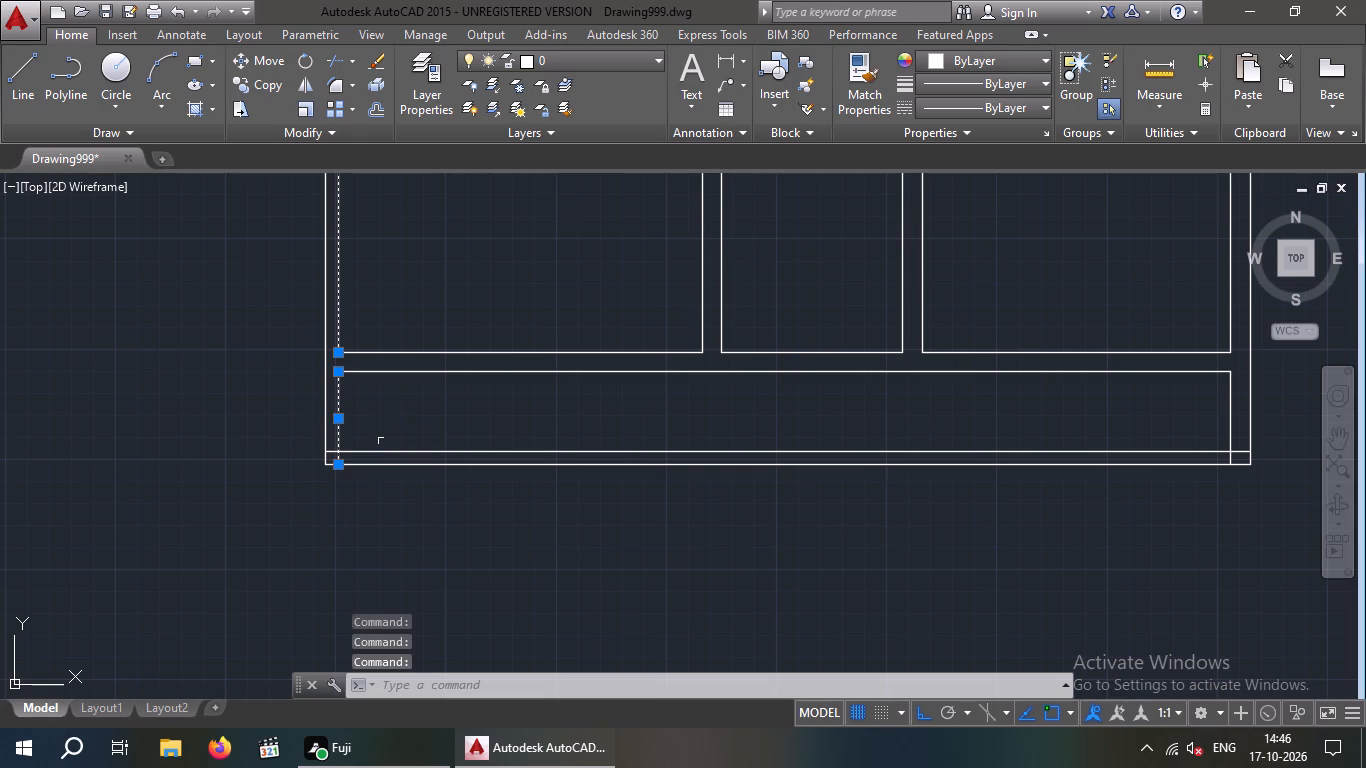
{"action": "left_click", "coordinate": [385, 454]}
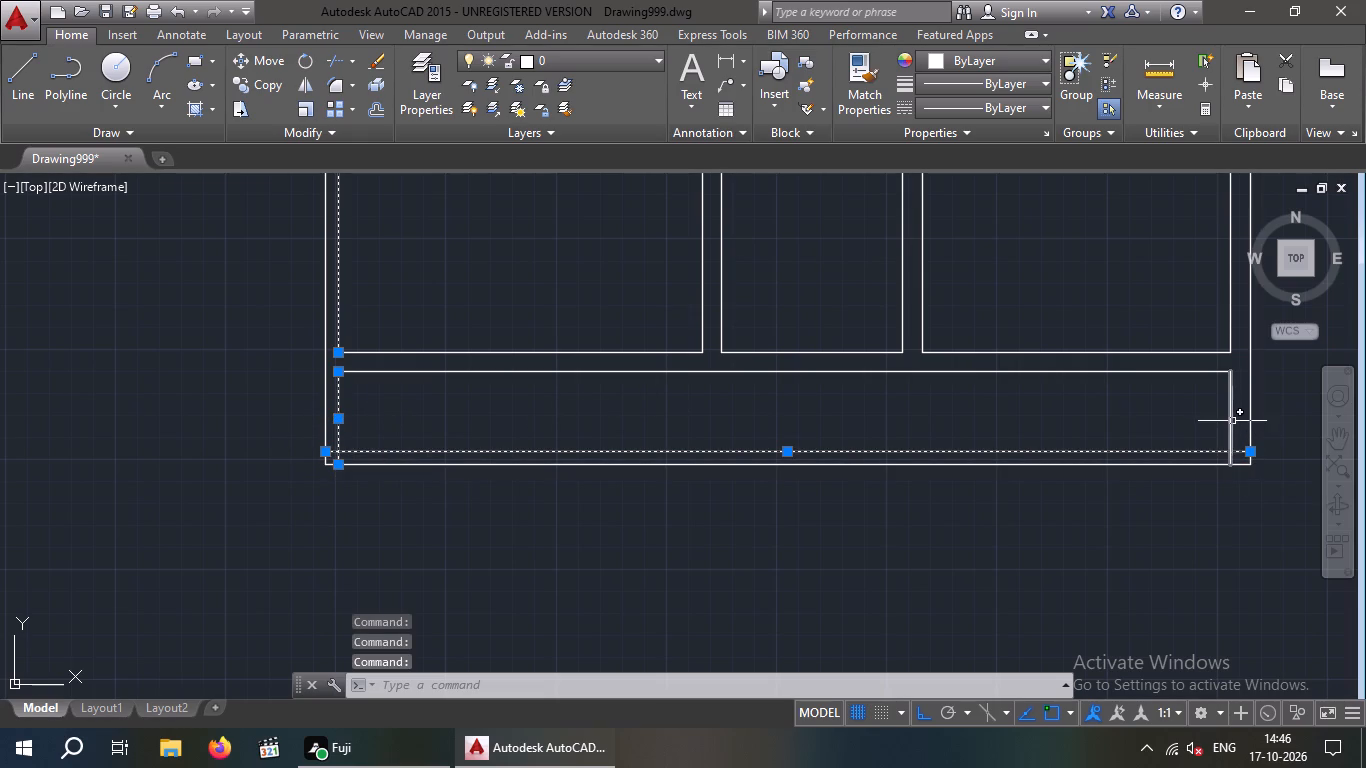
{"action": "left_click", "coordinate": [1231, 417]}
{"action": "key", "text": "Delete"}
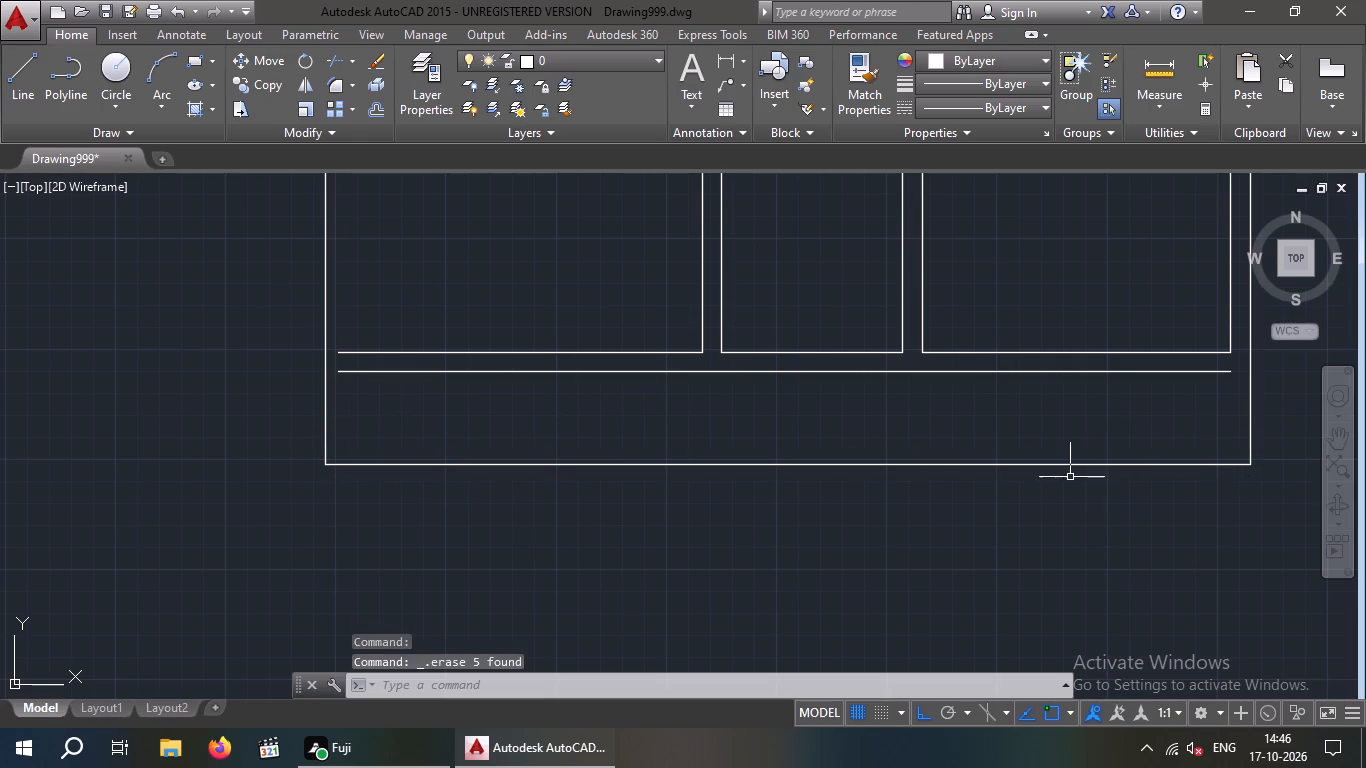
Erase the short cross line inside the wall just below the small middle-left room's bottom-right corner.
{"action": "scroll", "coordinate": [886, 467], "scroll_direction": "down", "scroll_amount": 1}
{"action": "middle_click_drag", "start_coordinate": [704, 488], "coordinate": [664, 594]}
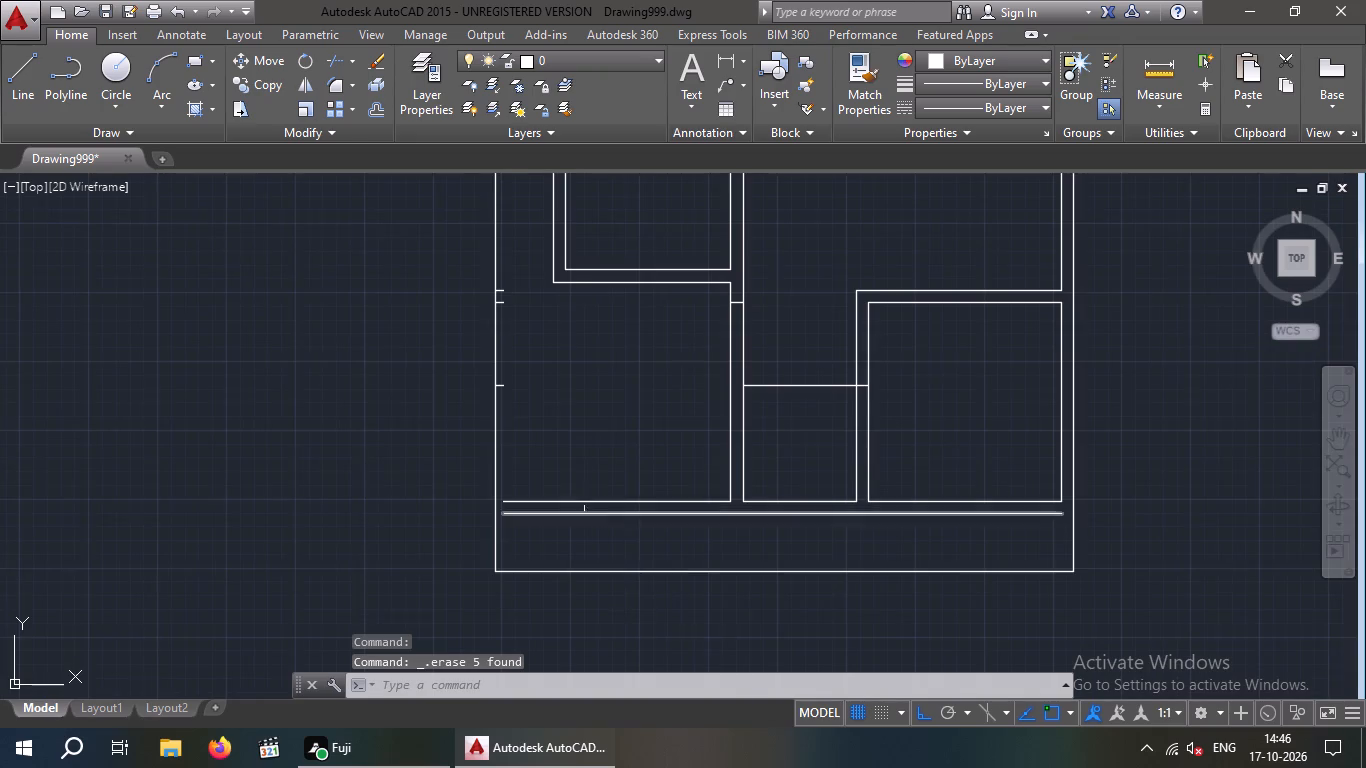
{"action": "scroll", "coordinate": [585, 506], "scroll_direction": "down", "scroll_amount": 1}
{"action": "middle_click_drag", "start_coordinate": [586, 519], "coordinate": [587, 563]}
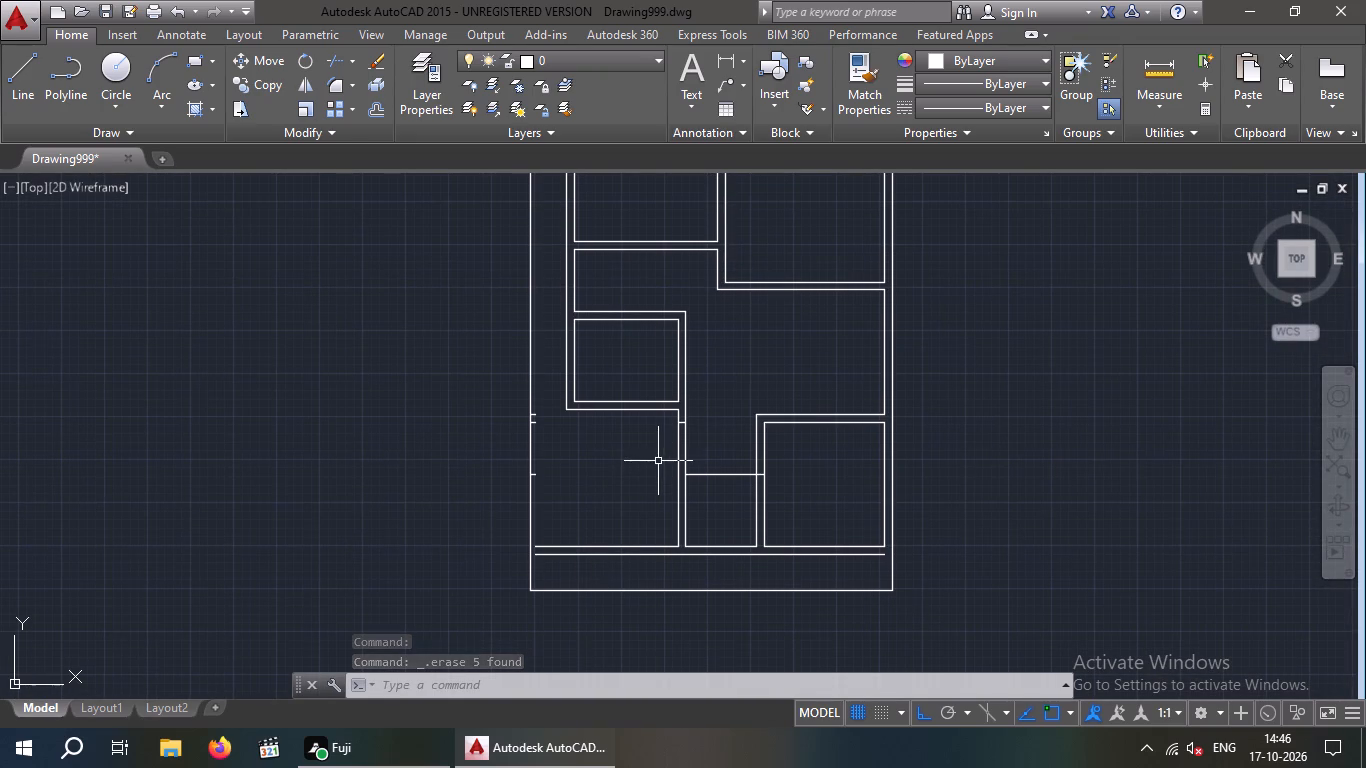
{"action": "middle_click_drag", "start_coordinate": [653, 458], "coordinate": [596, 570]}
{"action": "scroll", "coordinate": [585, 551], "scroll_direction": "down", "scroll_amount": 1}
{"action": "scroll", "coordinate": [611, 557], "scroll_direction": "up", "scroll_amount": 3}
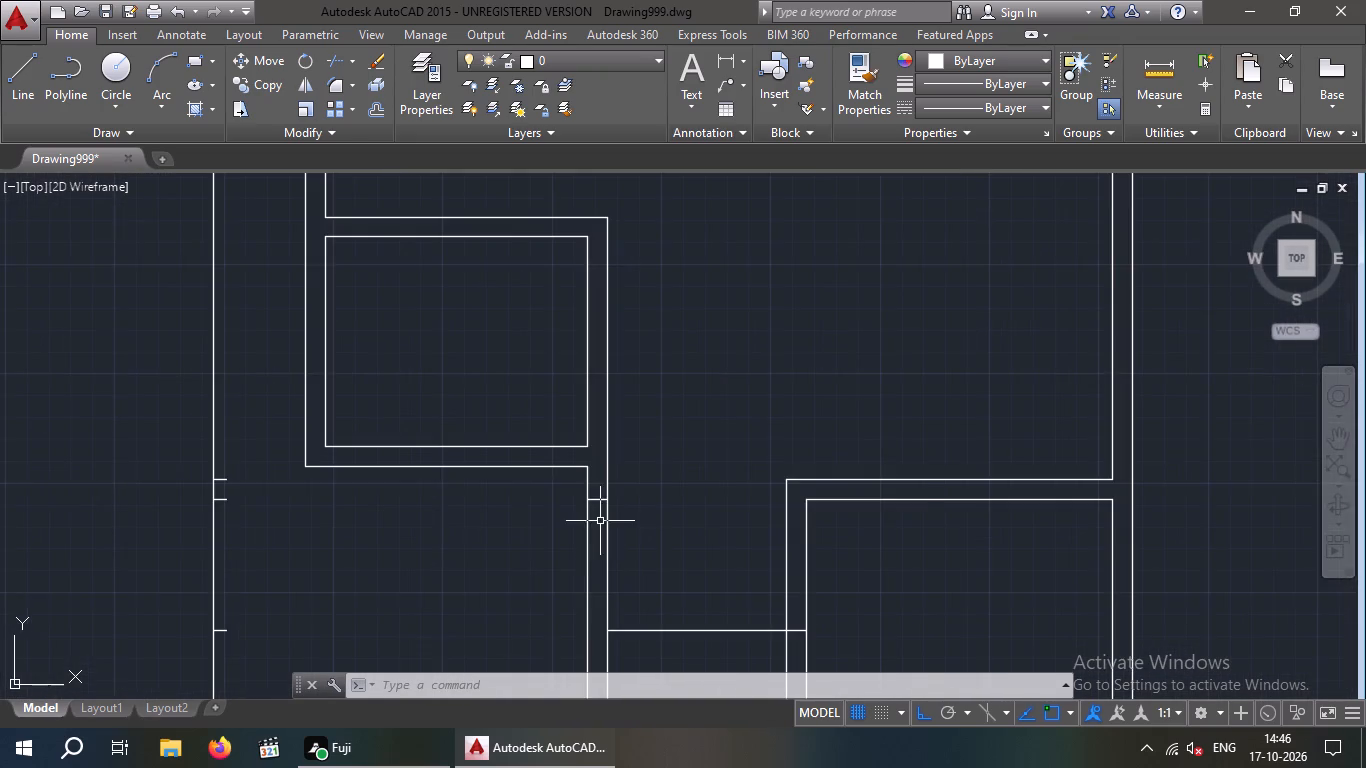
{"action": "scroll", "coordinate": [599, 518], "scroll_direction": "up", "scroll_amount": 2}
{"action": "left_click_drag", "start_coordinate": [597, 517], "coordinate": [590, 508]}
{"action": "left_click", "coordinate": [589, 465]}
{"action": "key", "text": "Delete"}
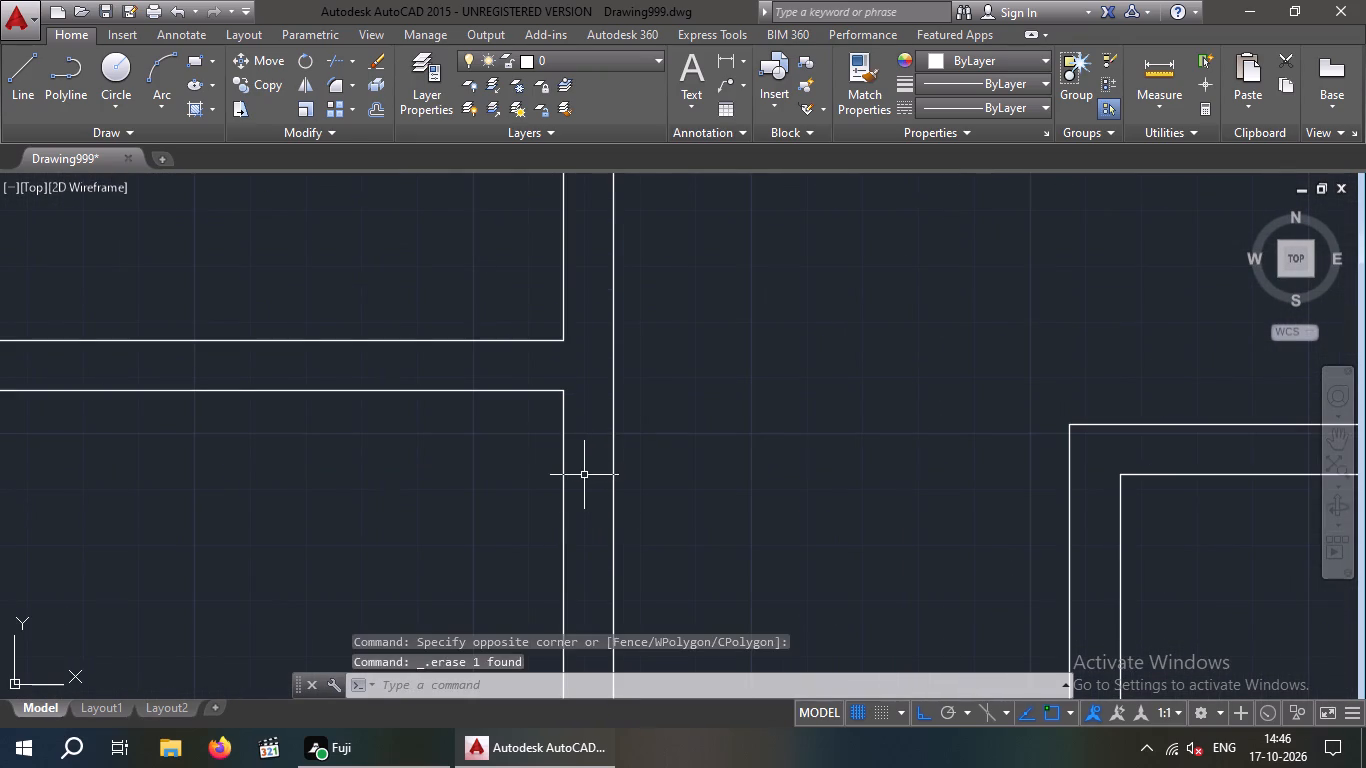
Erase the short cross lines inside the plan's left outer wall beside the open lower-left area.
{"action": "scroll", "coordinate": [582, 476], "scroll_direction": "down", "scroll_amount": 3}
{"action": "middle_click_drag", "start_coordinate": [378, 544], "coordinate": [559, 509]}
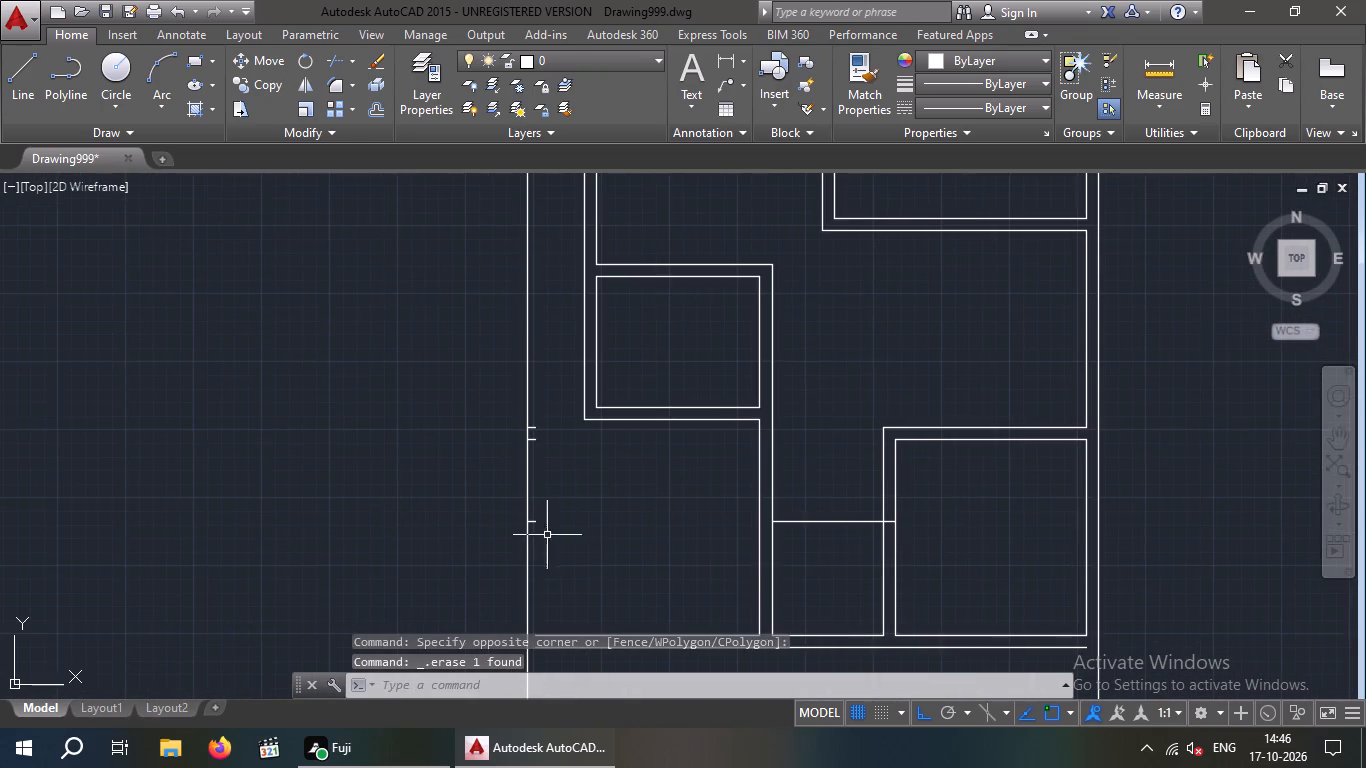
{"action": "scroll", "coordinate": [550, 518], "scroll_direction": "up", "scroll_amount": 2}
{"action": "left_click_drag", "start_coordinate": [503, 562], "coordinate": [488, 525]}
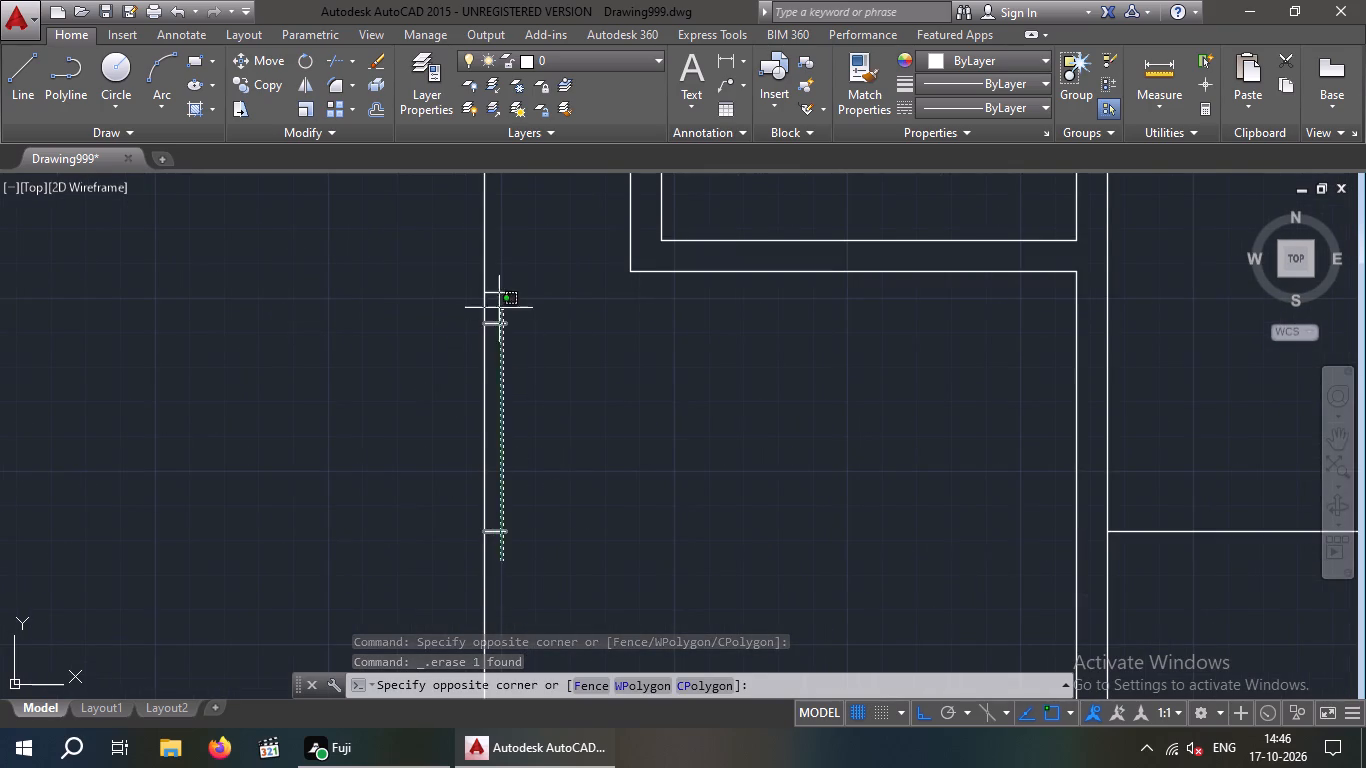
{"action": "left_click", "coordinate": [493, 293]}
{"action": "key", "text": "Delete"}
{"action": "left_click_drag", "start_coordinate": [544, 316], "coordinate": [499, 313]}
{"action": "left_click", "coordinate": [492, 279]}
{"action": "key", "text": "Delete"}
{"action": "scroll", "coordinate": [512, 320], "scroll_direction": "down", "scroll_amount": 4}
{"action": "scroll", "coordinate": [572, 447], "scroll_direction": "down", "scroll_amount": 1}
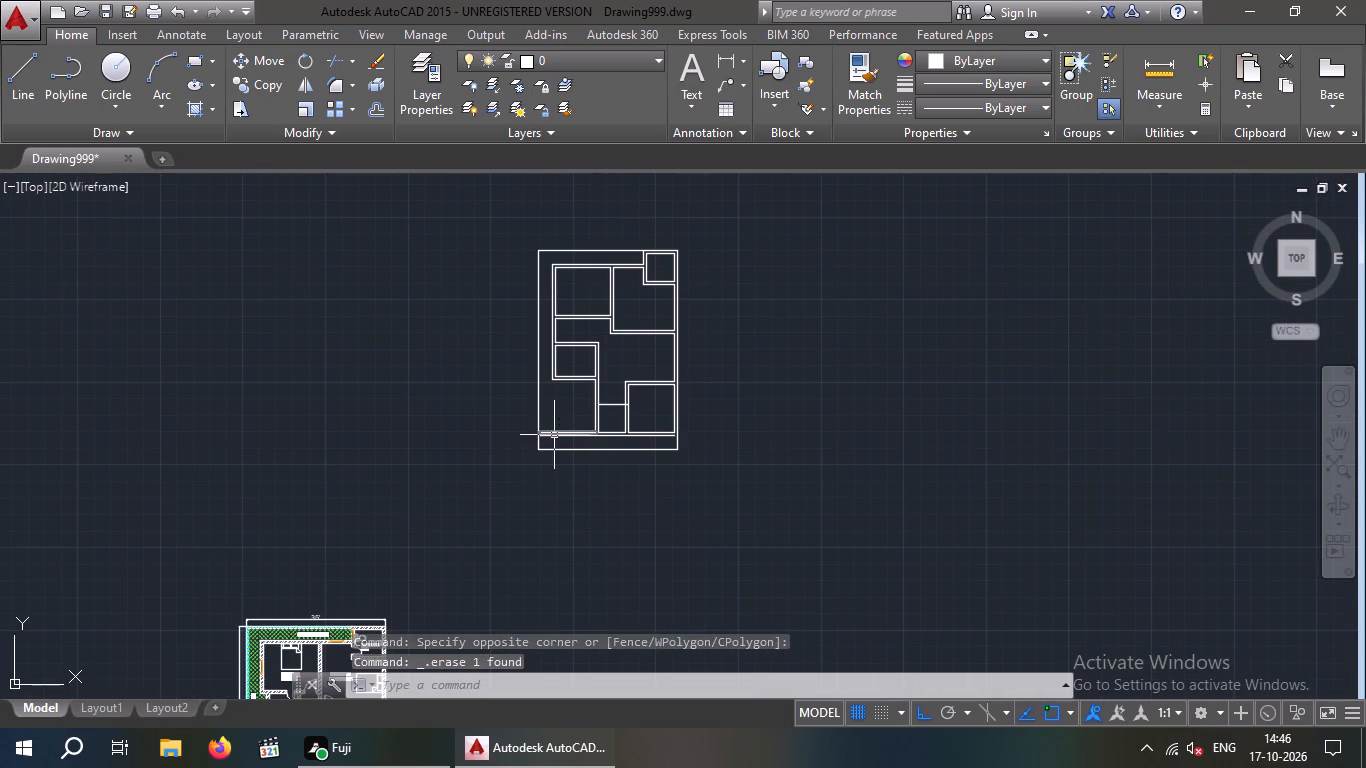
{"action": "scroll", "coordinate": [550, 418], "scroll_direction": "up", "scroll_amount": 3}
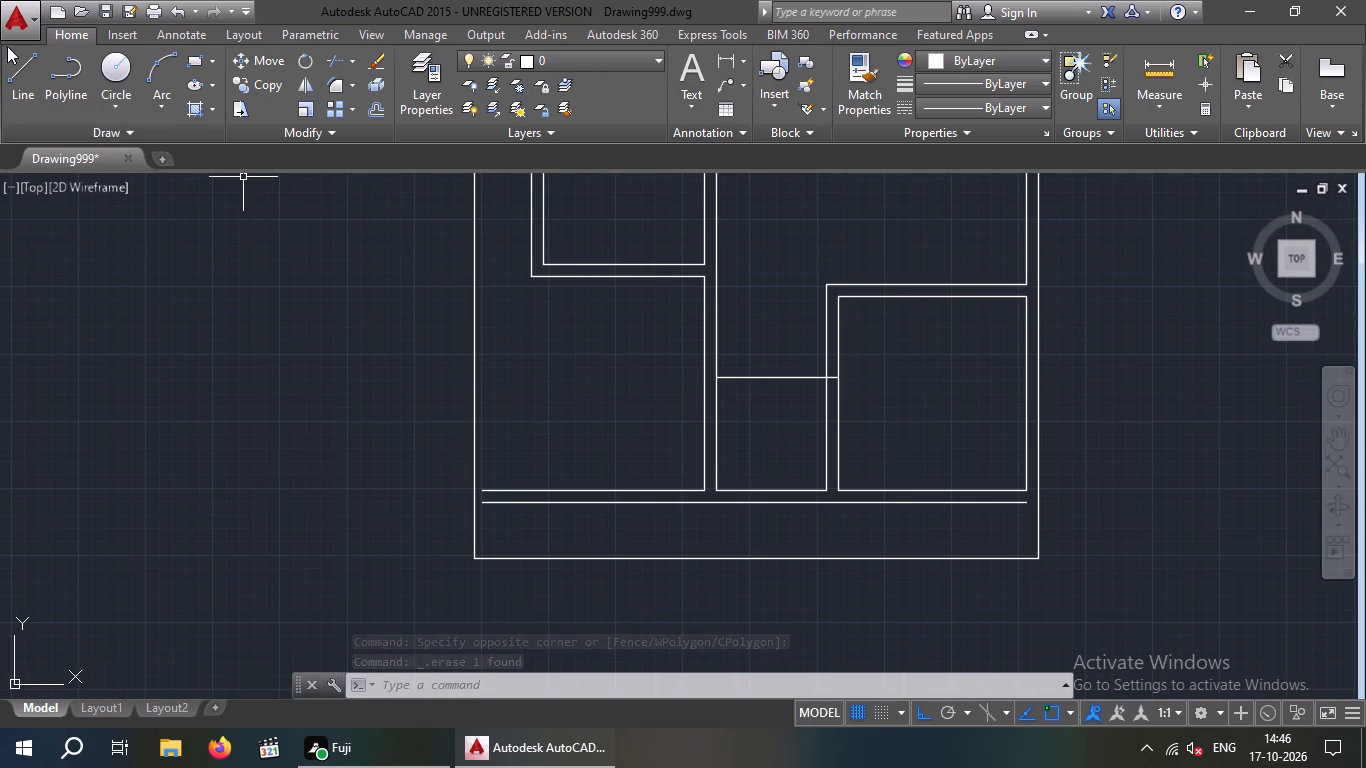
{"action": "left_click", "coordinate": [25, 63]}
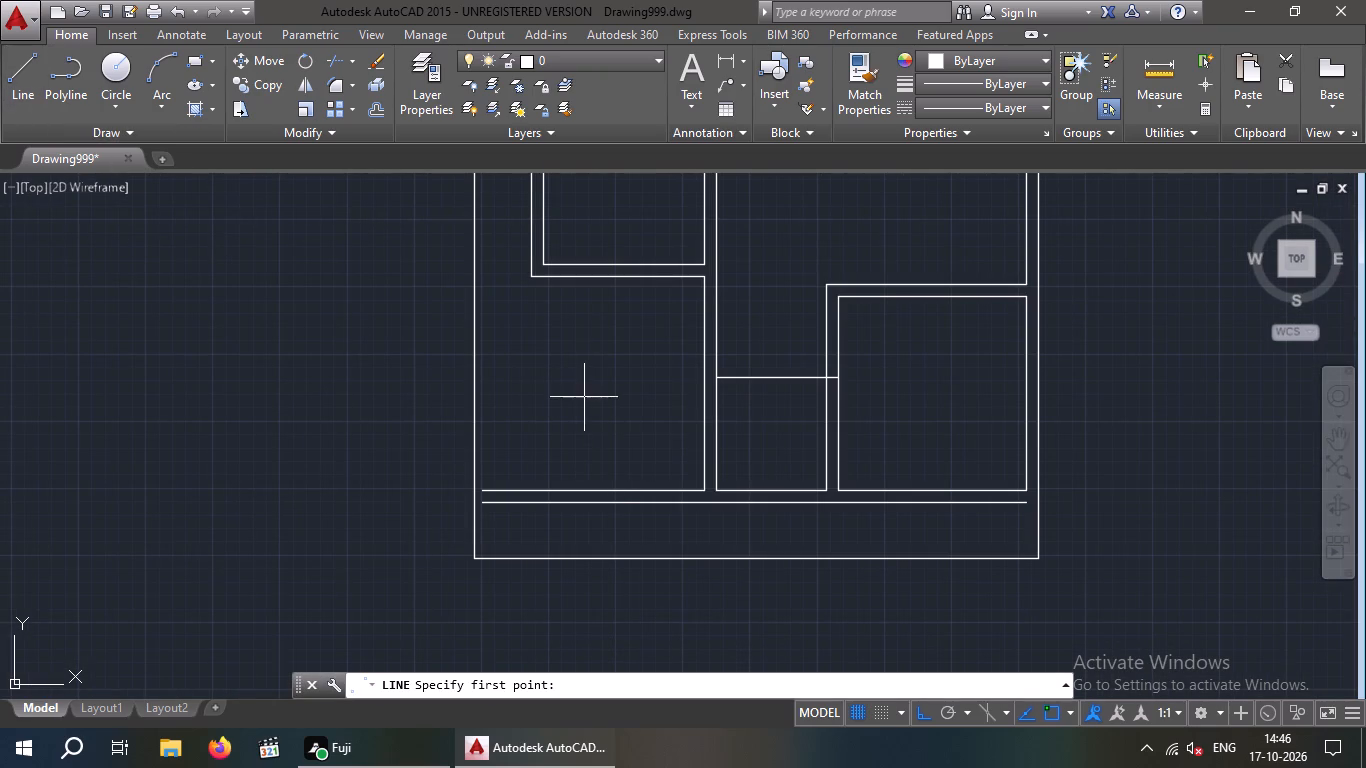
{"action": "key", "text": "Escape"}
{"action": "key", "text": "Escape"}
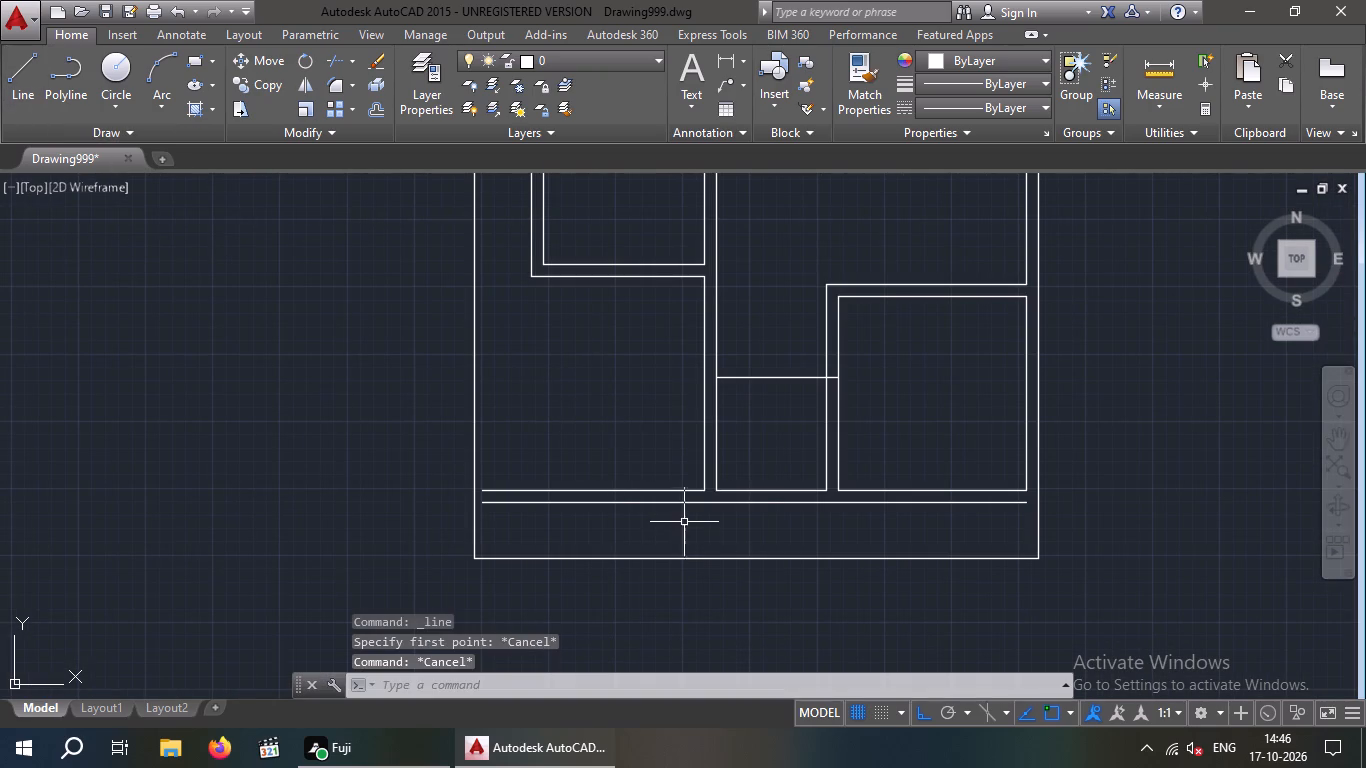
Extend the lower-left area's right wall line down to the bottom wall's outer line, and that outer line to the plan's right edge.
{"action": "key", "text": "e"}
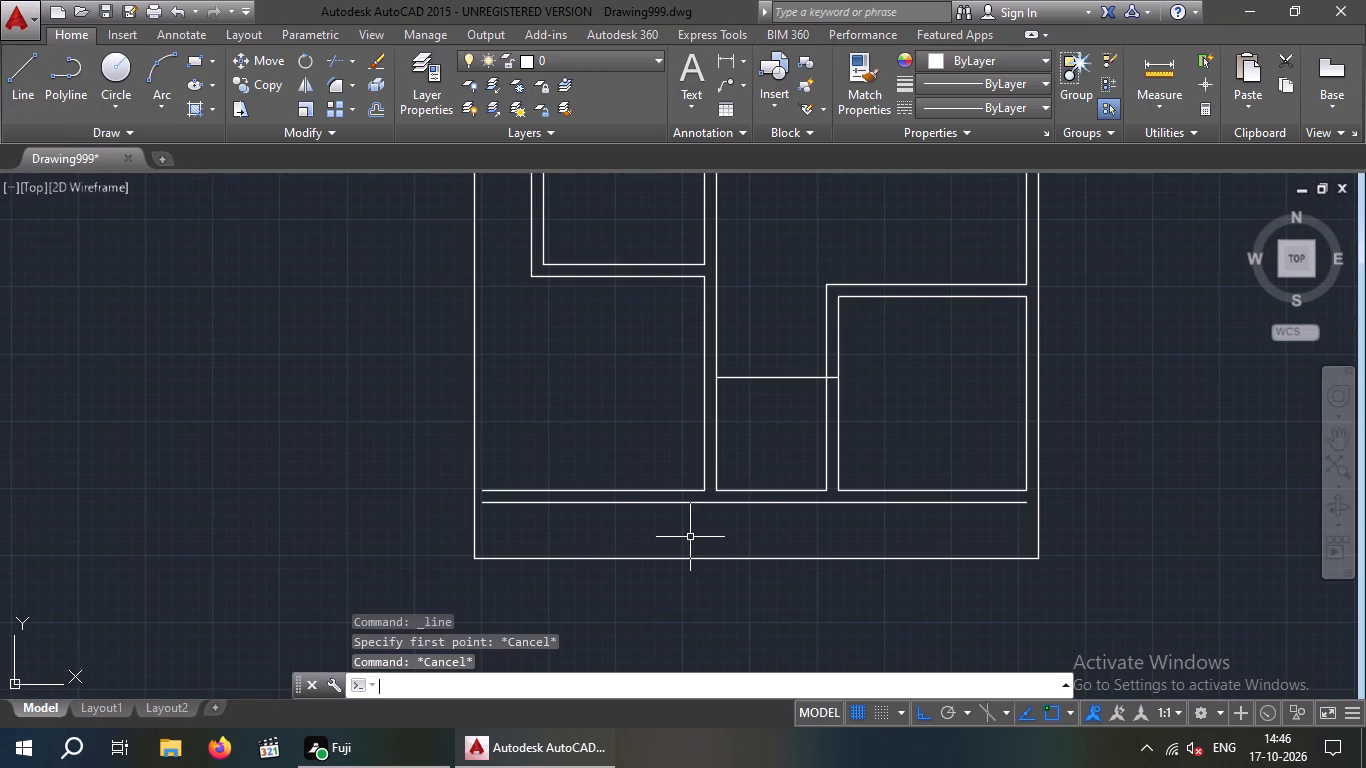
{"action": "key", "text": "x"}
{"action": "key", "text": "space"}
{"action": "key", "text": "space"}
{"action": "left_click", "coordinate": [701, 479]}
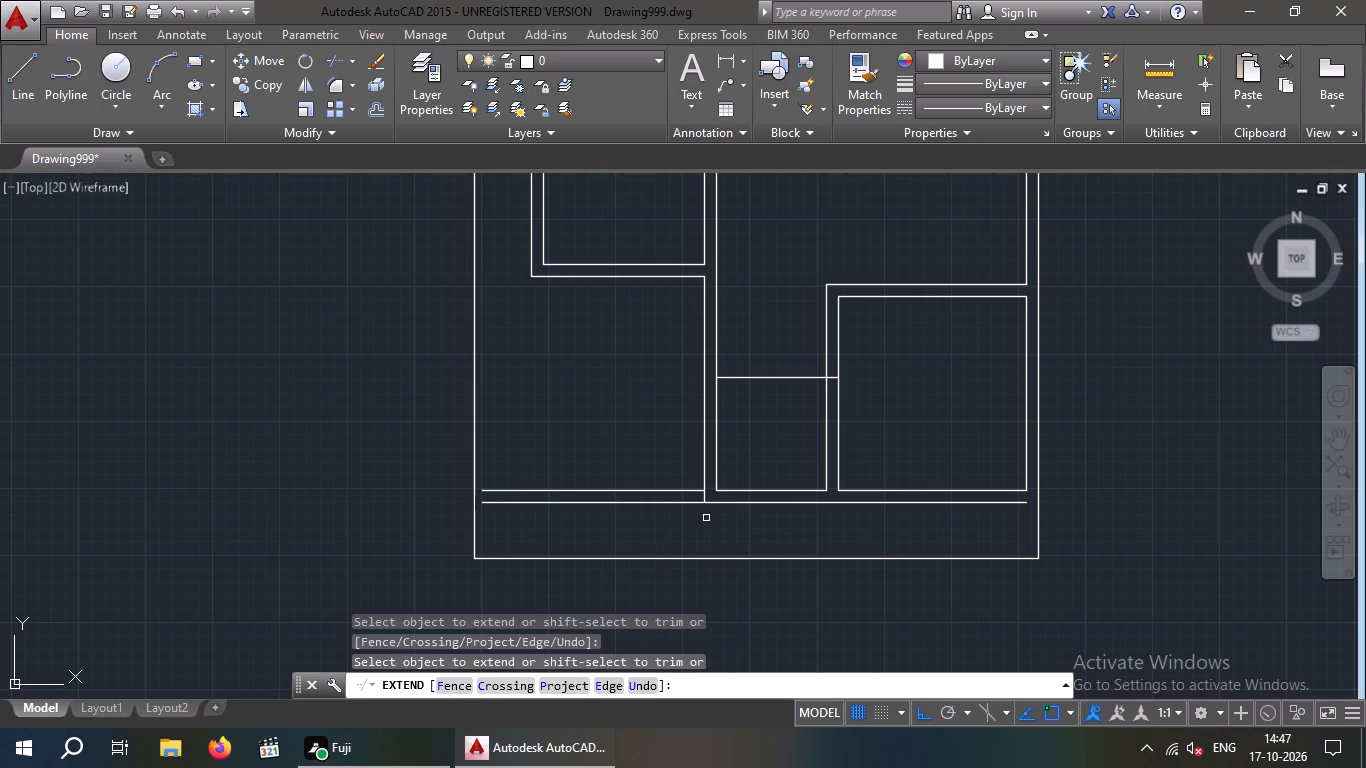
{"action": "left_click", "coordinate": [1005, 503]}
{"action": "key", "text": "Escape"}
{"action": "key", "text": "Escape"}
Trim the bottom wall's outer line back to the extended vertical wall line, removing its stretch along the open lower-left area.
{"action": "key", "text": "t"}
{"action": "key", "text": "r"}
{"action": "key", "text": "space"}
{"action": "key", "text": "space"}
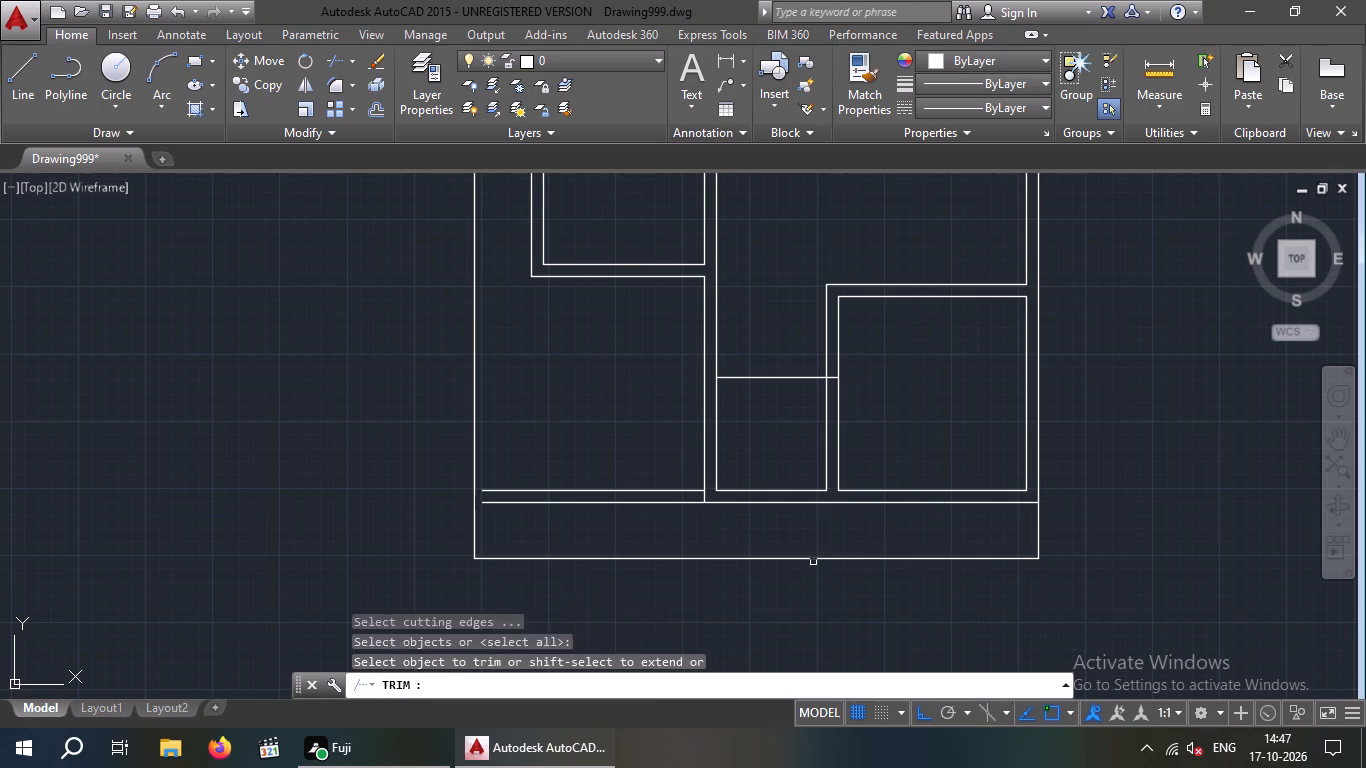
{"action": "left_click_drag", "start_coordinate": [659, 531], "coordinate": [591, 505]}
{"action": "left_click", "coordinate": [534, 445]}
{"action": "scroll", "coordinate": [556, 439], "scroll_direction": "down", "scroll_amount": 2}
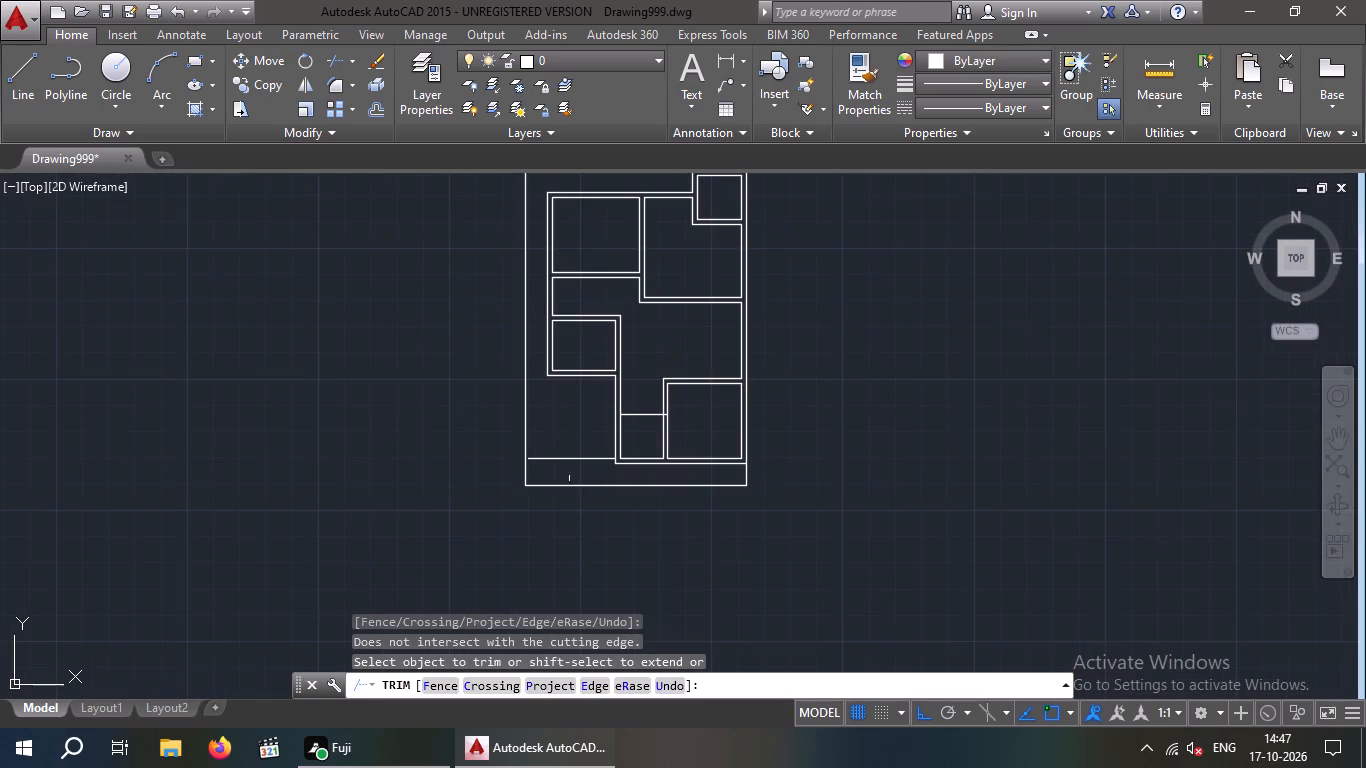
{"action": "scroll", "coordinate": [572, 475], "scroll_direction": "up", "scroll_amount": 2}
{"action": "left_click_drag", "start_coordinate": [622, 479], "coordinate": [570, 456]}
{"action": "left_click", "coordinate": [546, 423]}
{"action": "key", "text": "Escape"}
{"action": "key", "text": "Escape"}
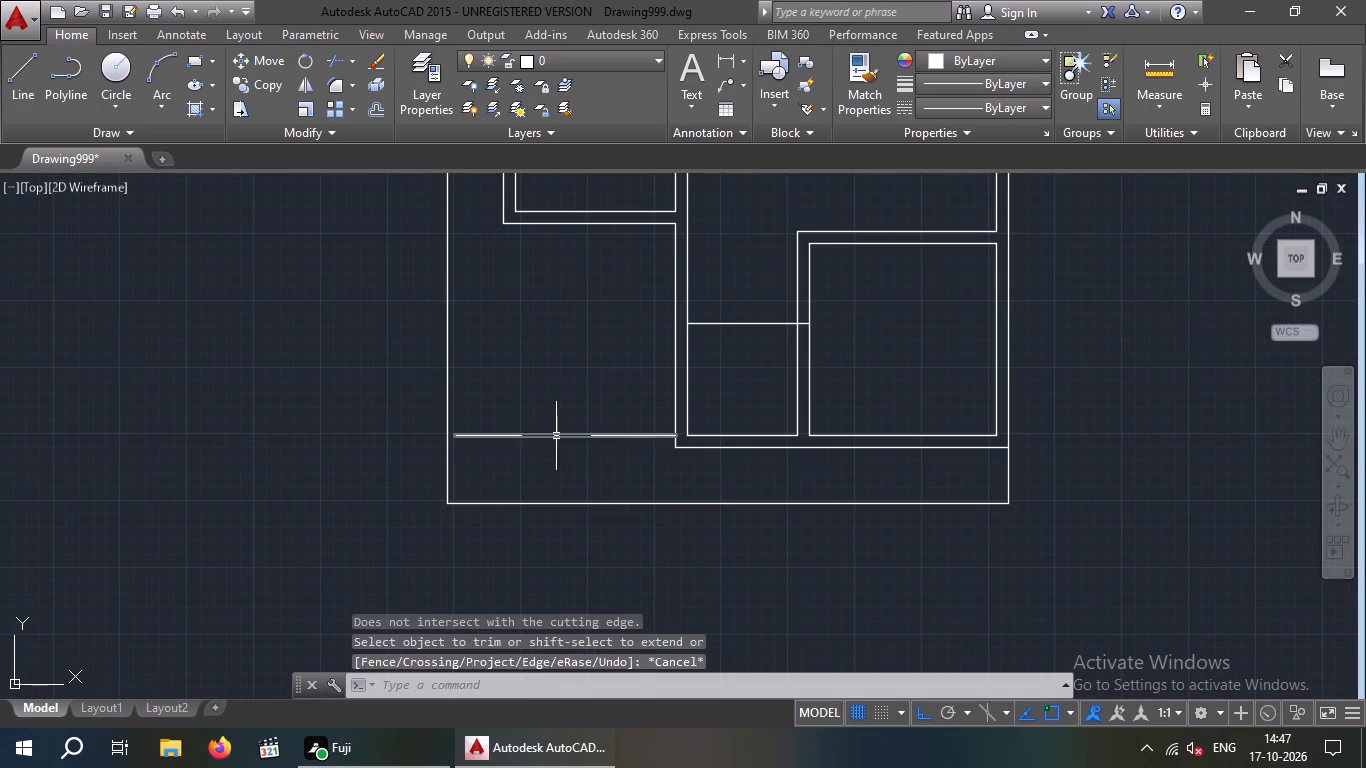
Erase the remaining inner line of the bottom wall along the open lower-left area.
{"action": "left_click_drag", "start_coordinate": [605, 470], "coordinate": [538, 412]}
{"action": "left_click", "coordinate": [529, 395]}
{"action": "key", "text": "Delete"}
{"action": "scroll", "coordinate": [552, 414], "scroll_direction": "down", "scroll_amount": 2}
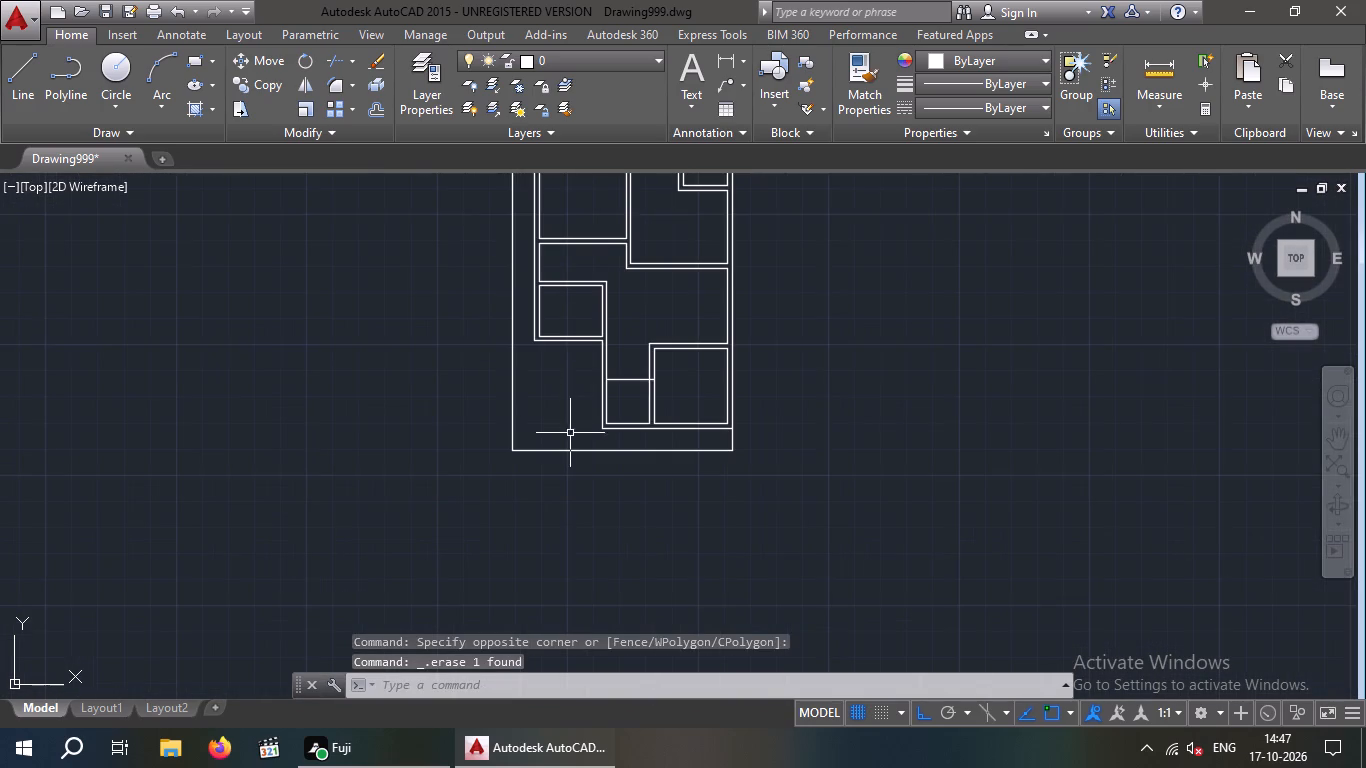
Examine the finished floor plan and compare its wall layout with the new plan's outline.
{"action": "middle_click_drag", "start_coordinate": [570, 452], "coordinate": [545, 525]}
{"action": "middle_click_drag", "start_coordinate": [597, 463], "coordinate": [627, 460]}
{"action": "scroll", "coordinate": [628, 455], "scroll_direction": "down", "scroll_amount": 2}
{"action": "middle_click_drag", "start_coordinate": [598, 540], "coordinate": [591, 535]}
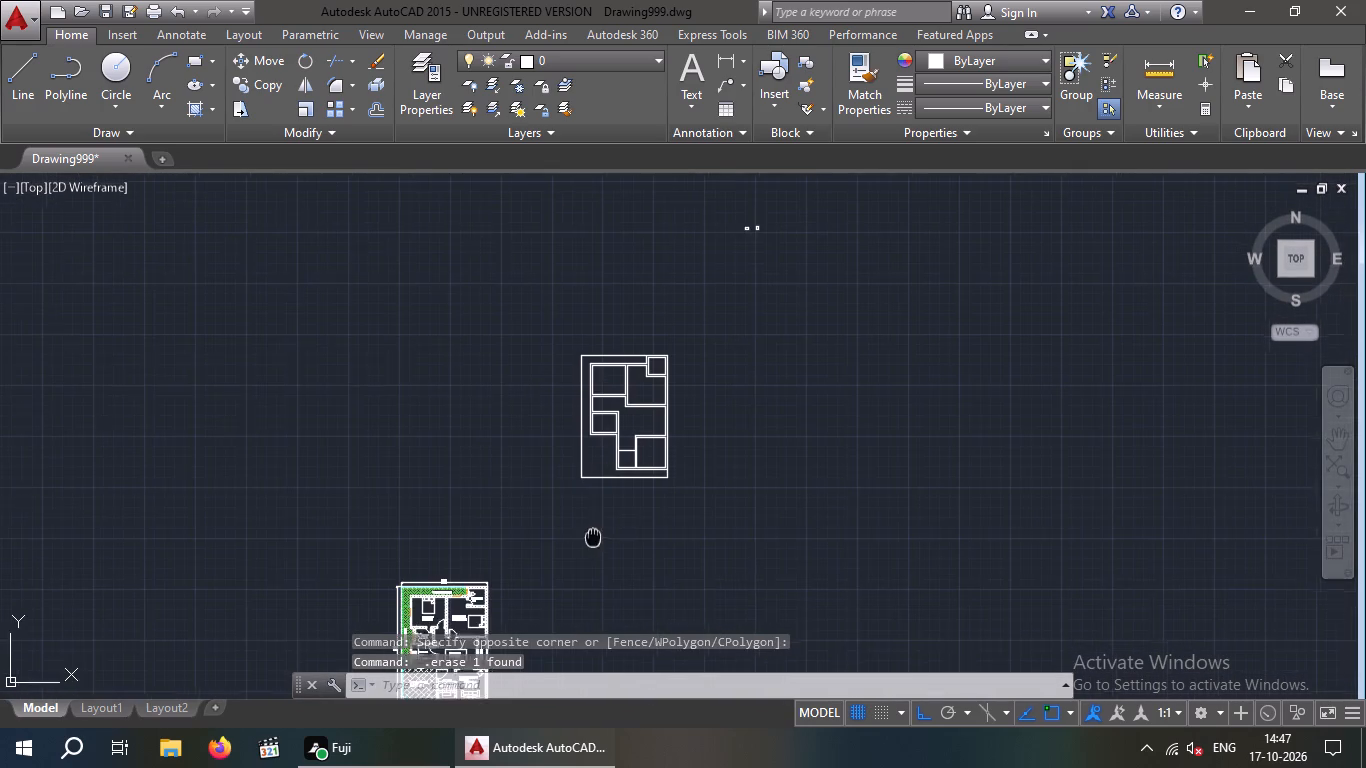
{"action": "middle_click_drag", "start_coordinate": [591, 535], "coordinate": [582, 442]}
{"action": "middle_click_drag", "start_coordinate": [523, 570], "coordinate": [559, 476]}
{"action": "scroll", "coordinate": [581, 535], "scroll_direction": "up", "scroll_amount": 3}
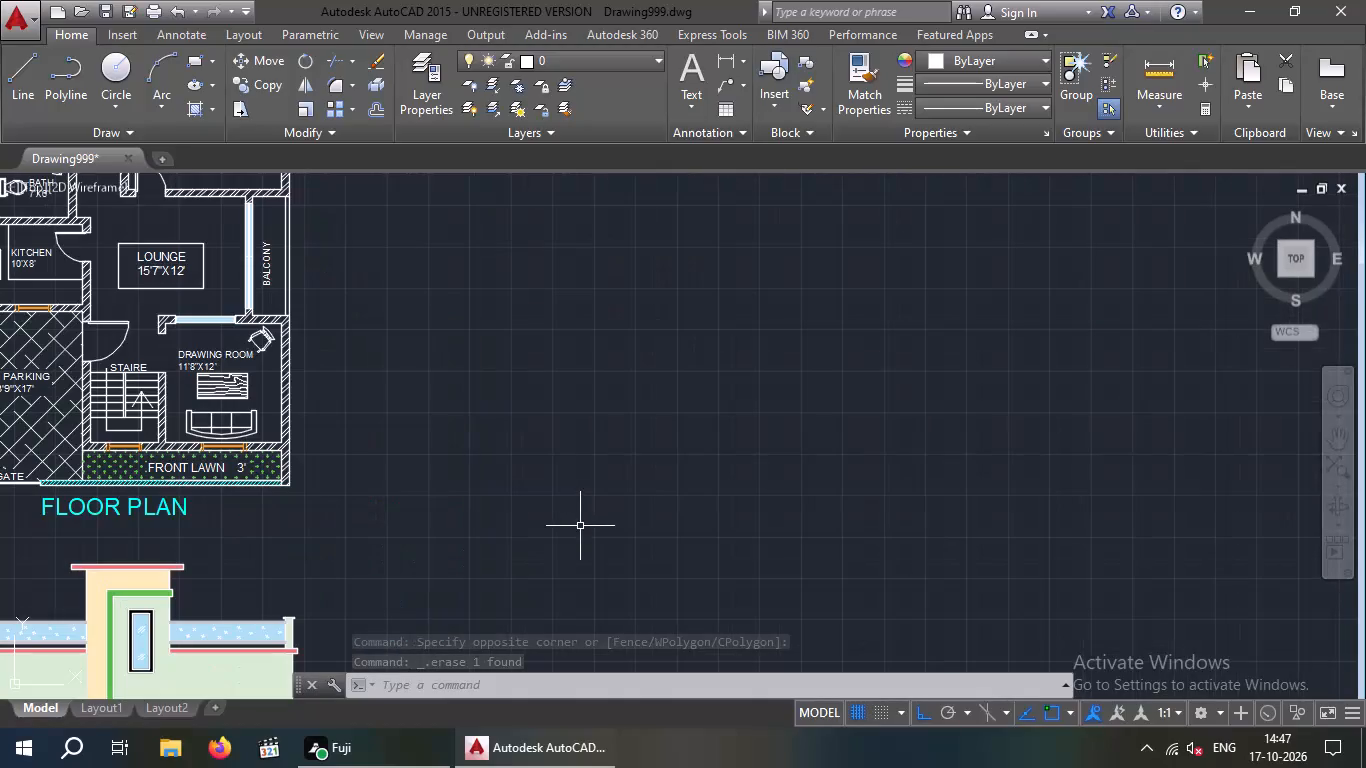
{"action": "middle_click_drag", "start_coordinate": [590, 520], "coordinate": [775, 504]}
{"action": "scroll", "coordinate": [753, 501], "scroll_direction": "down", "scroll_amount": 1}
{"action": "middle_click_drag", "start_coordinate": [667, 498], "coordinate": [597, 572]}
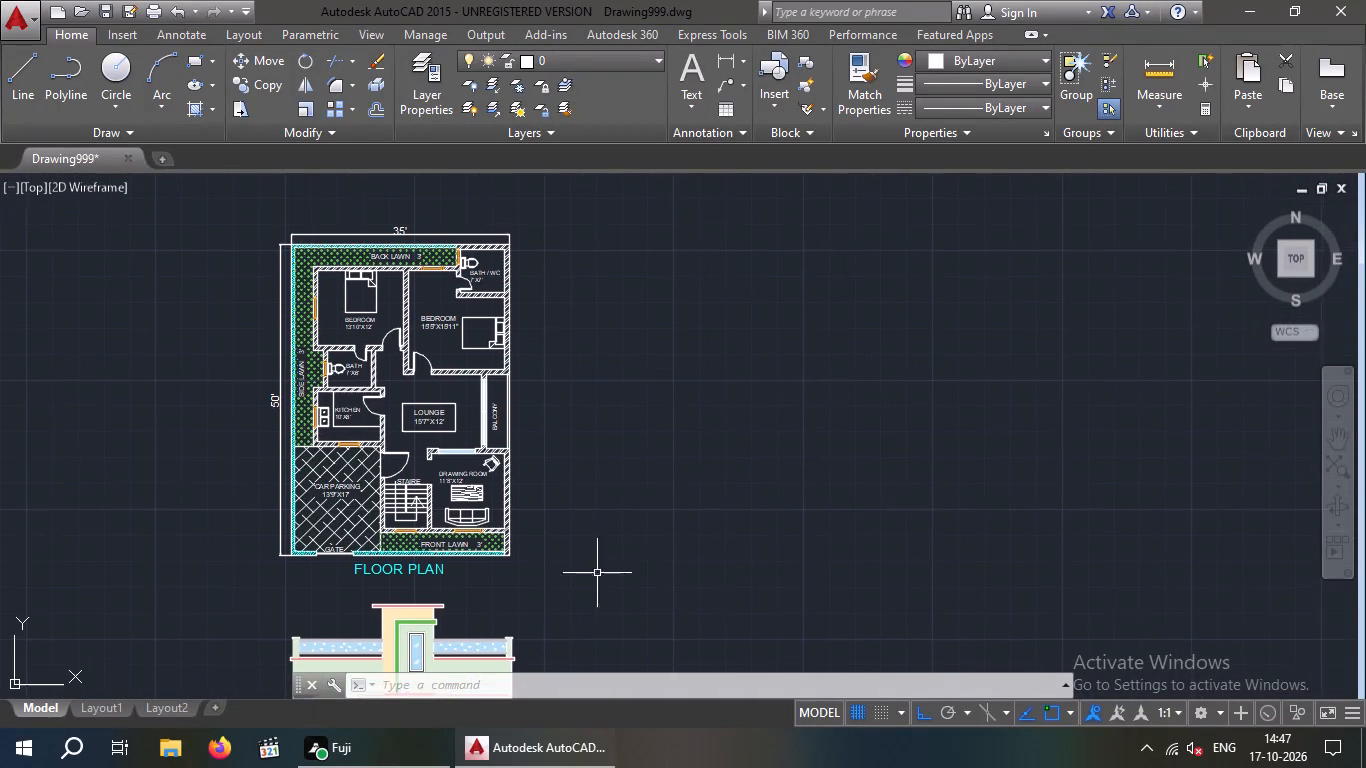
{"action": "middle_click_drag", "start_coordinate": [632, 480], "coordinate": [541, 560]}
{"action": "scroll", "coordinate": [594, 479], "scroll_direction": "down", "scroll_amount": 2}
{"action": "middle_click_drag", "start_coordinate": [630, 486], "coordinate": [603, 540]}
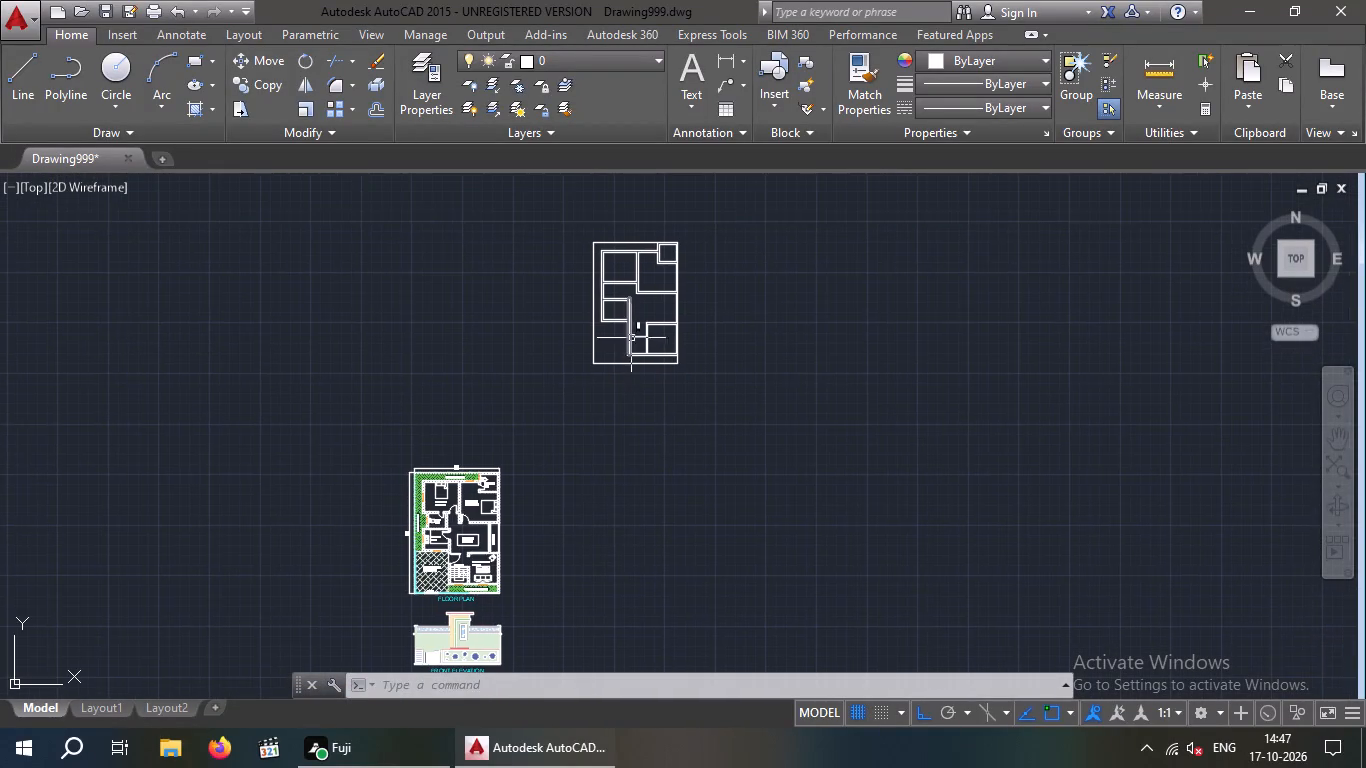
{"action": "scroll", "coordinate": [594, 367], "scroll_direction": "up", "scroll_amount": 3}
{"action": "middle_click_drag", "start_coordinate": [610, 418], "coordinate": [555, 557]}
{"action": "scroll", "coordinate": [607, 453], "scroll_direction": "down", "scroll_amount": 1}
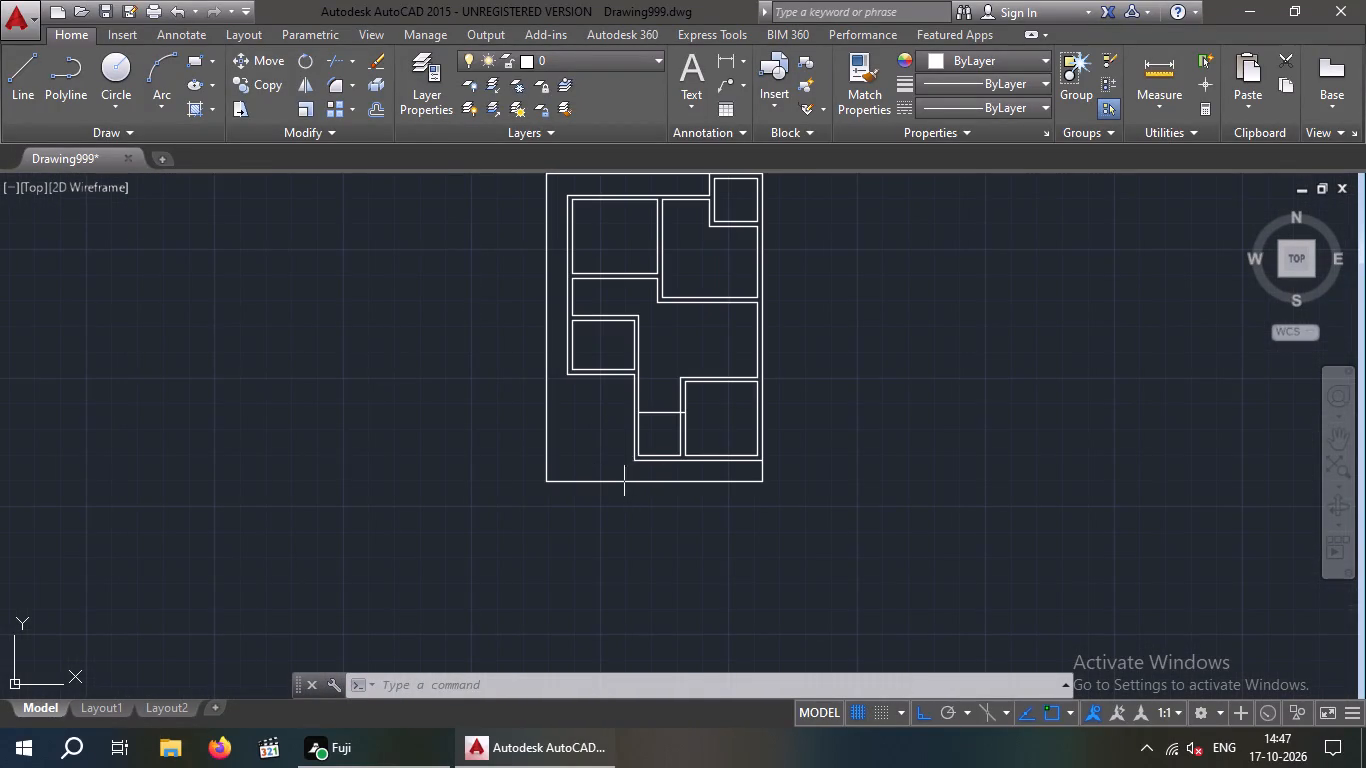
{"action": "middle_click_drag", "start_coordinate": [576, 513], "coordinate": [574, 522]}
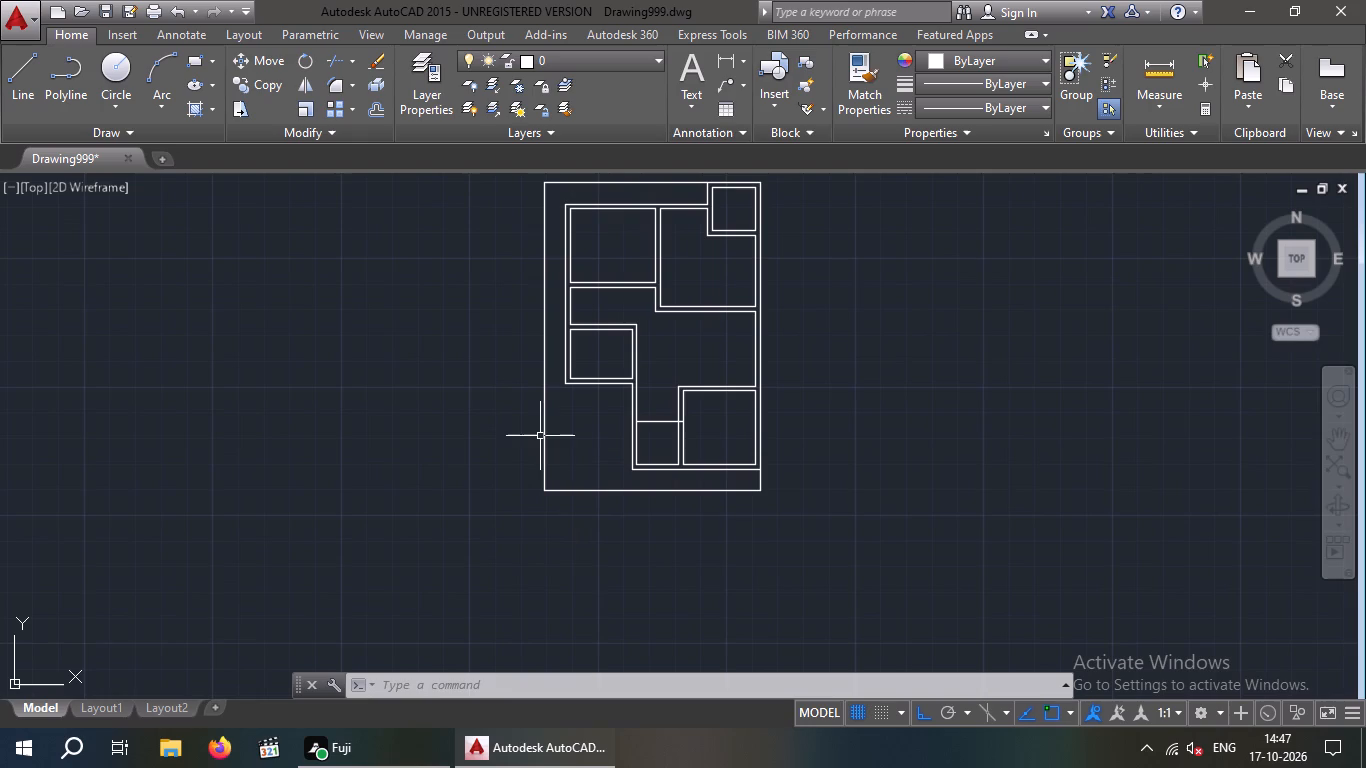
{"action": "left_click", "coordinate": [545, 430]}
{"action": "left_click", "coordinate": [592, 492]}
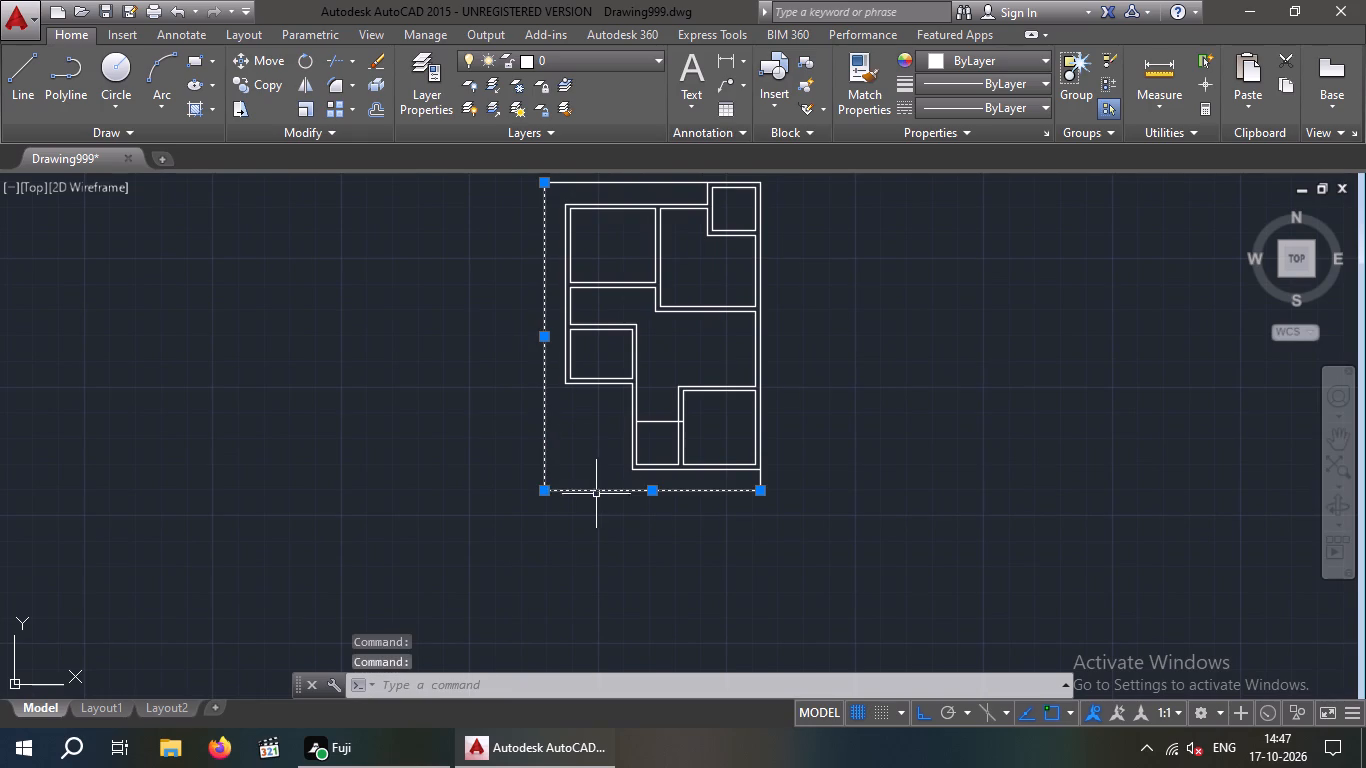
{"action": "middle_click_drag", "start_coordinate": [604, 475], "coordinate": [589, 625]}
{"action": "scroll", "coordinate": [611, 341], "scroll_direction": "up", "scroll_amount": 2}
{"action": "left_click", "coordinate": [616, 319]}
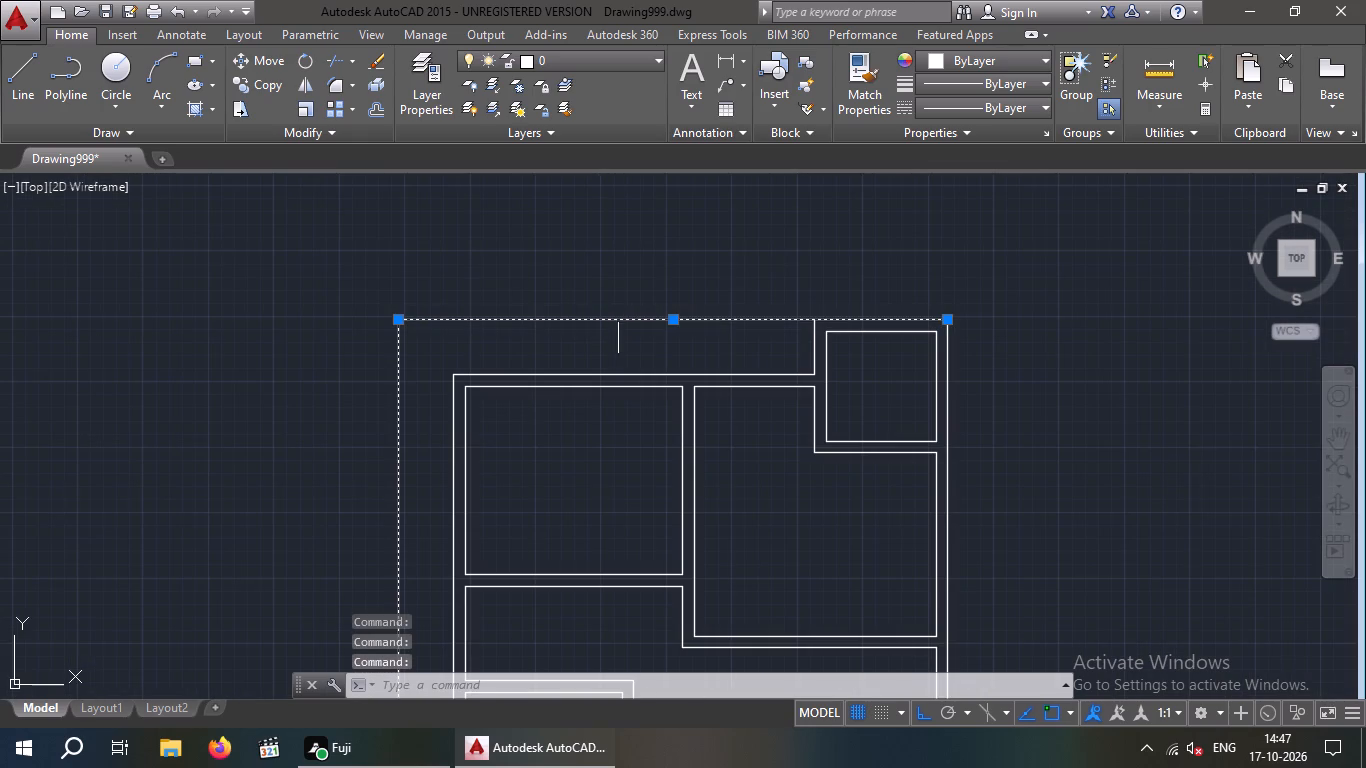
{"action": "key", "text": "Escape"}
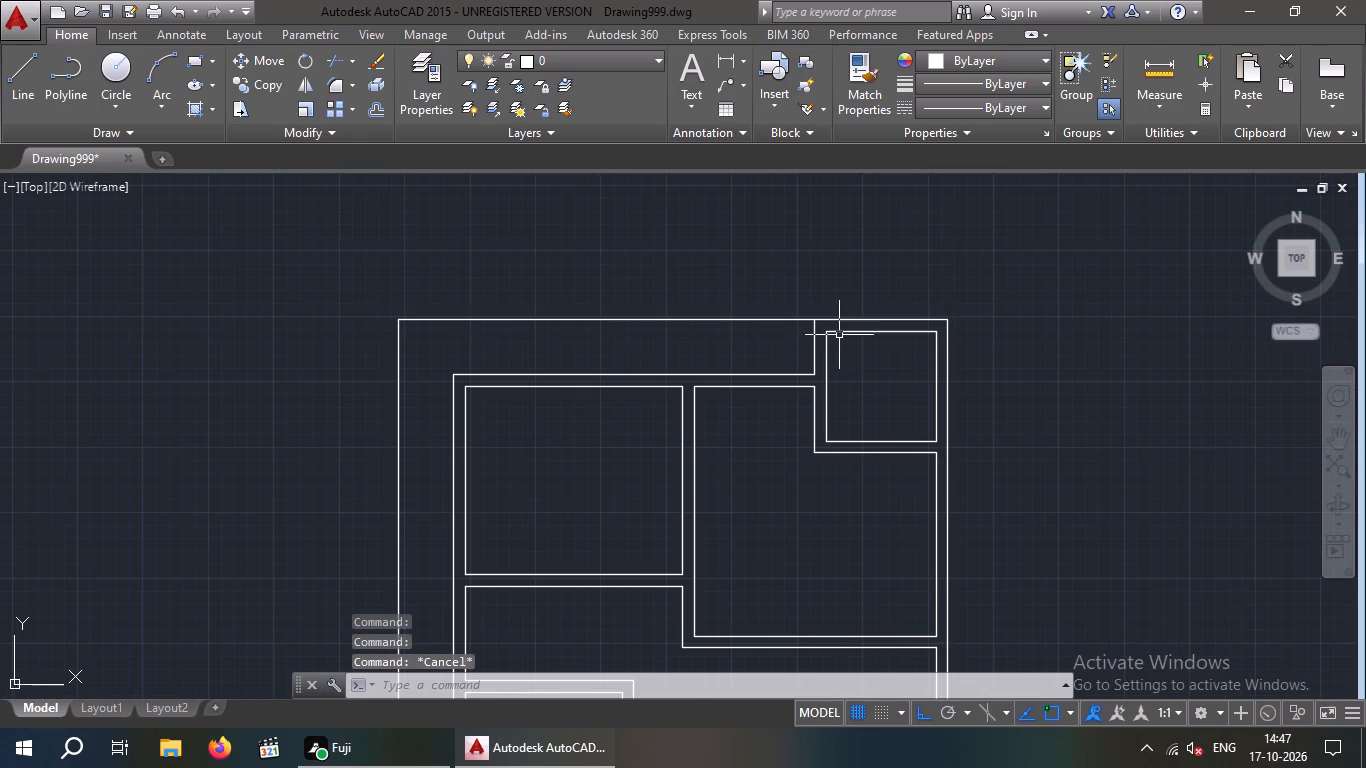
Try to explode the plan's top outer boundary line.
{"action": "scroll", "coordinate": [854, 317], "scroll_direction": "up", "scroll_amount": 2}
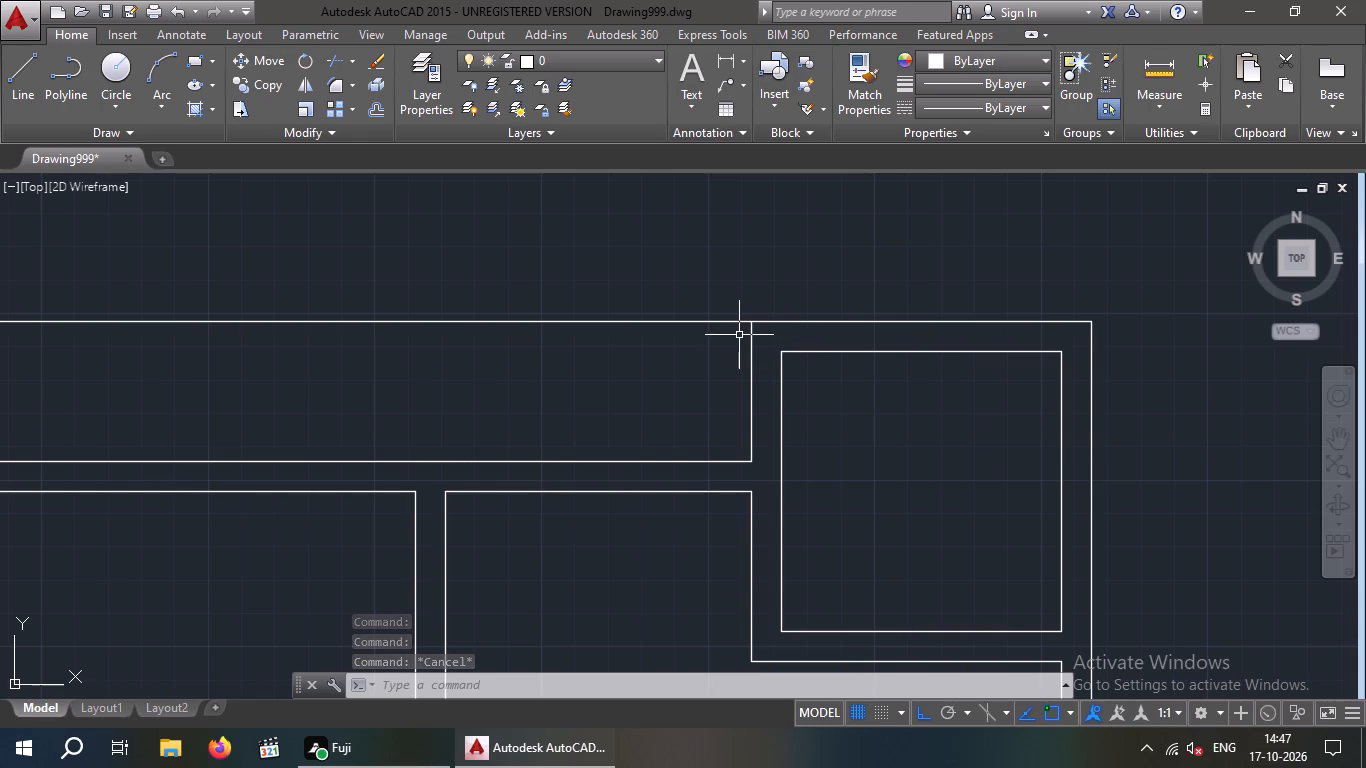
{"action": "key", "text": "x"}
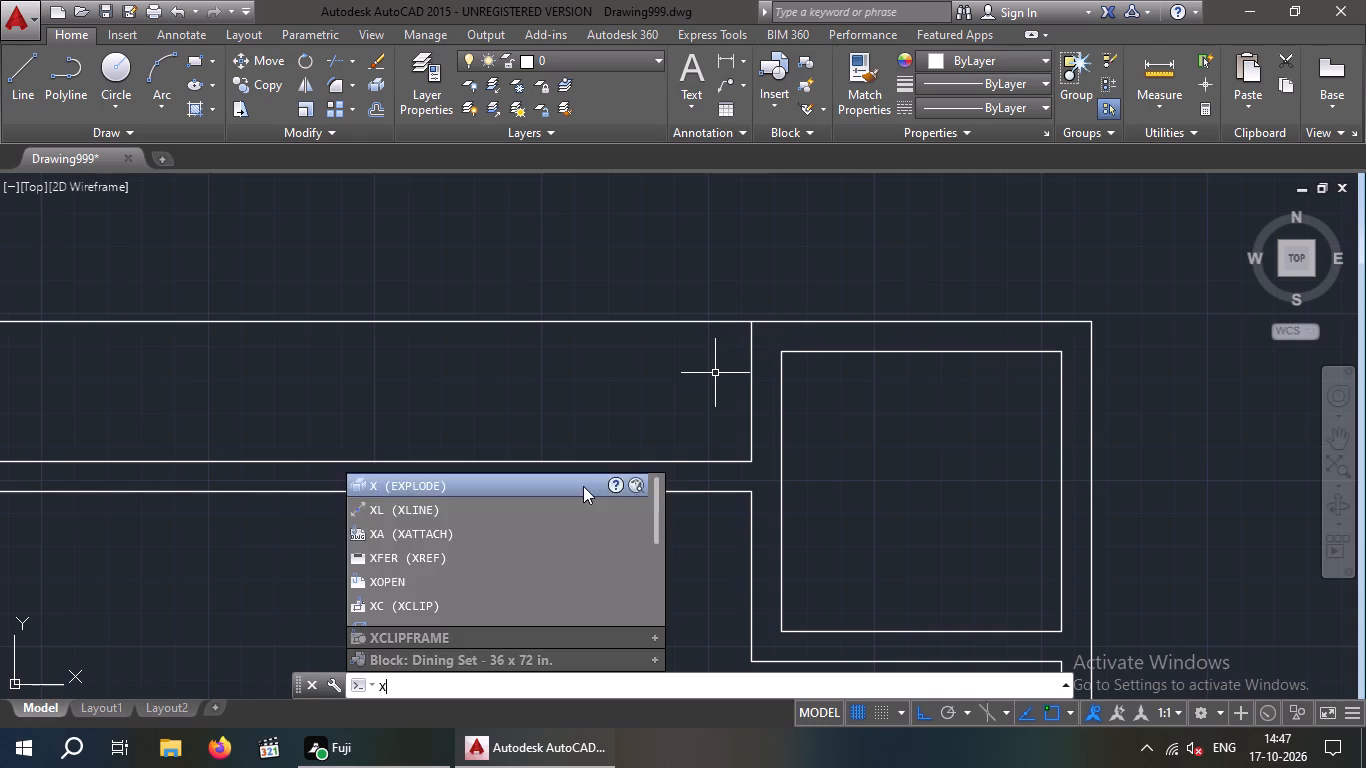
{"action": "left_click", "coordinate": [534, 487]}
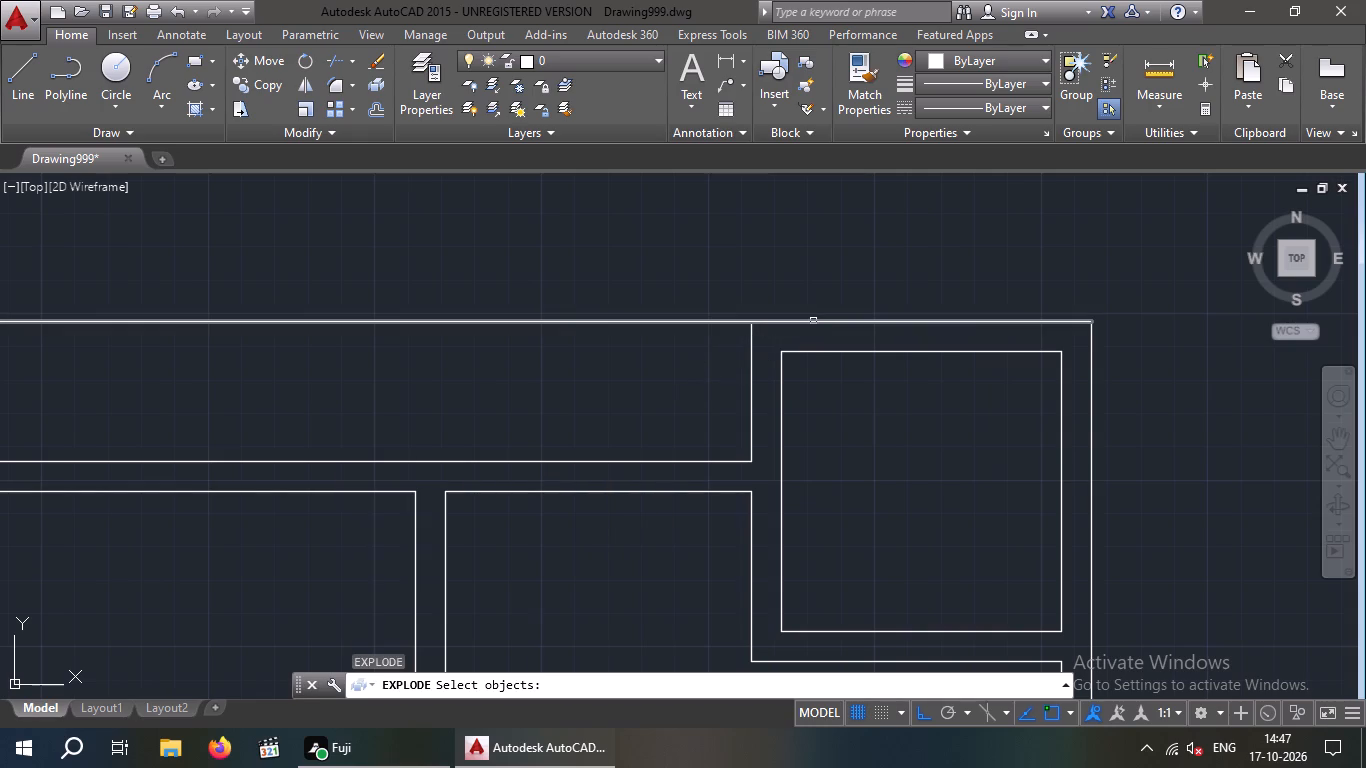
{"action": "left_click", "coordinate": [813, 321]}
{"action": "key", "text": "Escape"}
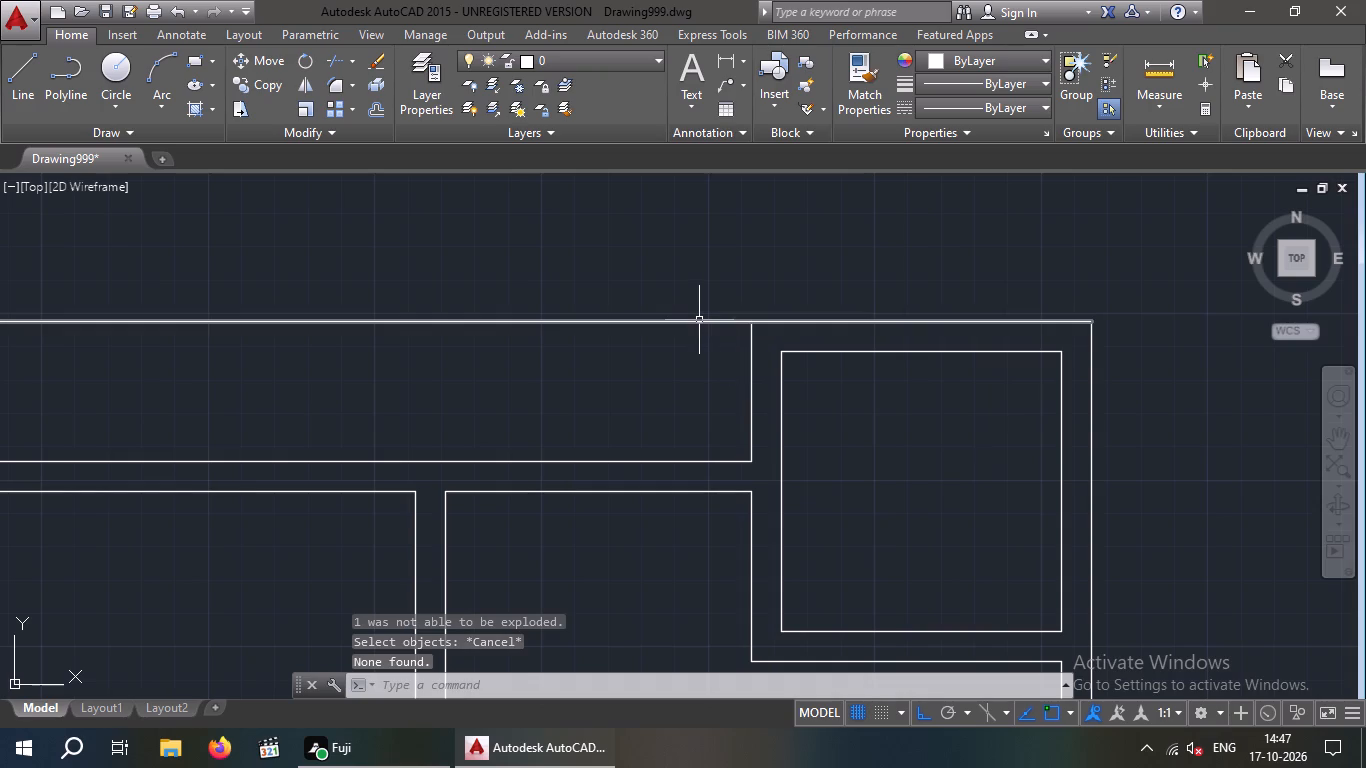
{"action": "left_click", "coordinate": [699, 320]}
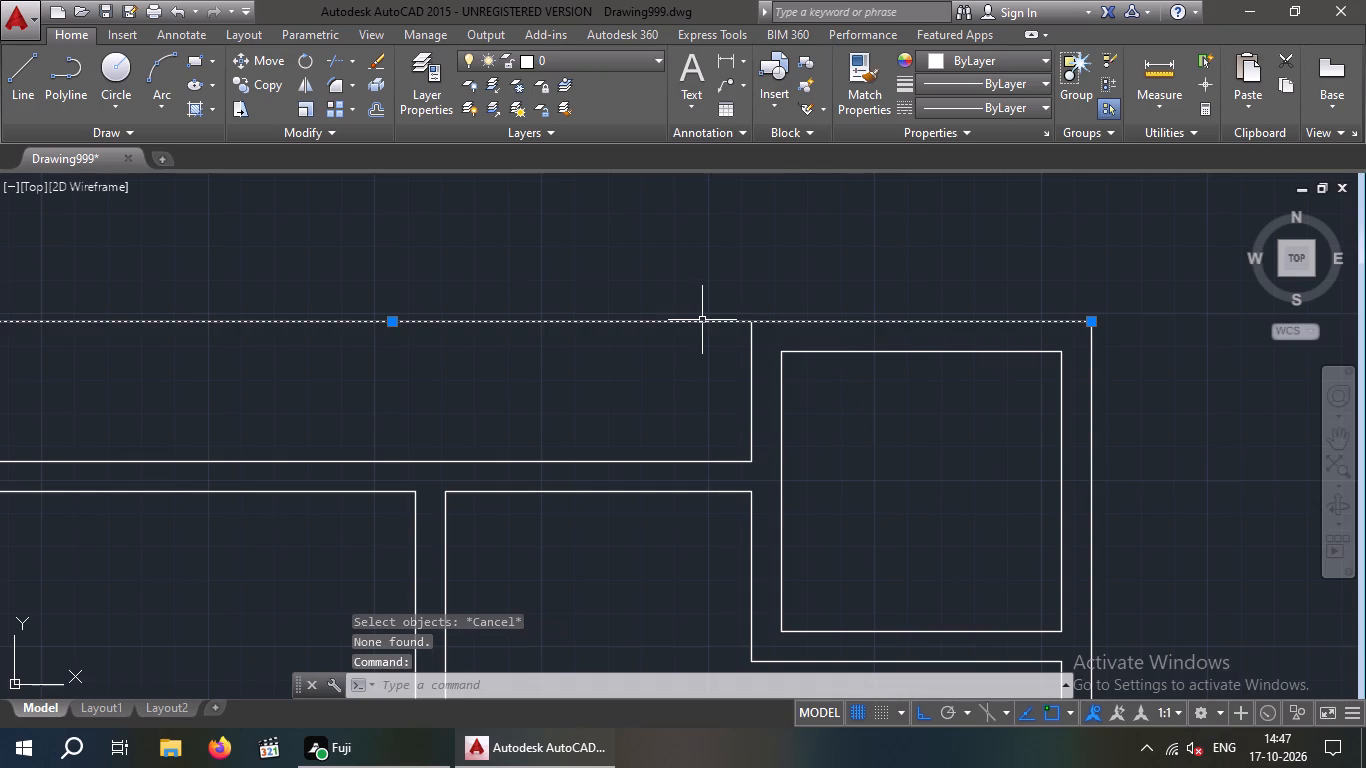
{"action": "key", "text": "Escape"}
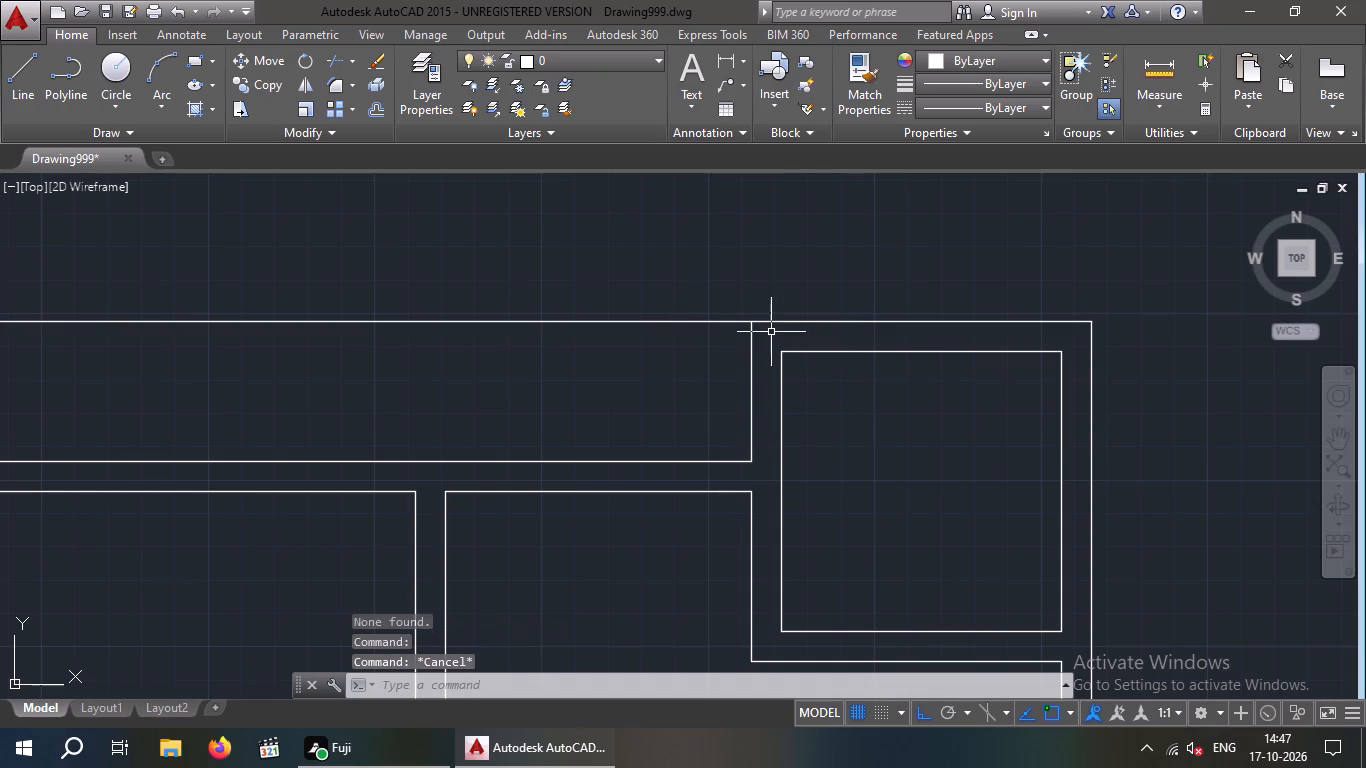
Trim the top outer boundary line above the small top-right room, from that room's left wall line to the plan's corner.
{"action": "type", "text": "TR"}
{"action": "key", "text": "space"}
{"action": "key", "text": "space"}
{"action": "left_click", "coordinate": [832, 321]}
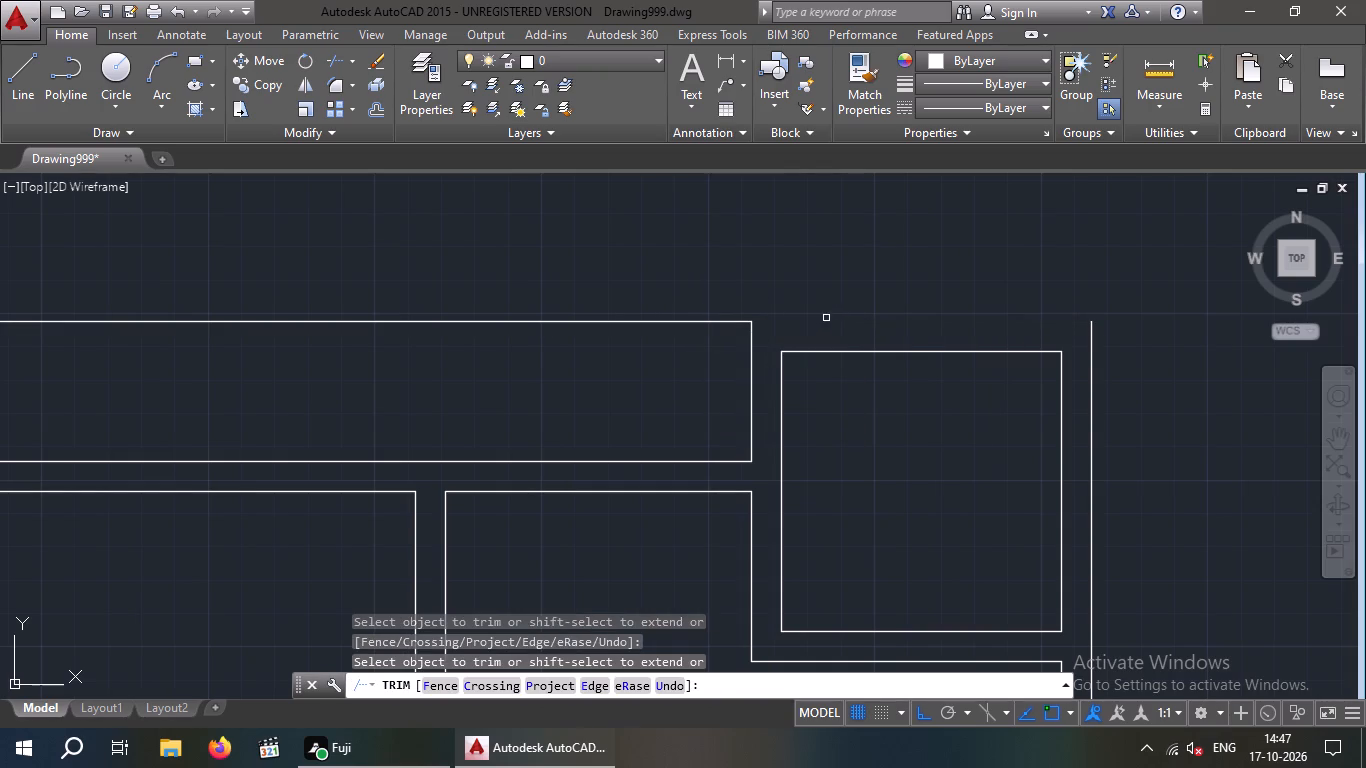
{"action": "key", "text": "Escape"}
{"action": "key", "text": "Escape"}
Draw a separate line above the small top-right room from the trimmed boundary's end to the plan's top-right corner.
{"action": "key", "text": "l"}
{"action": "key", "text": "Return"}
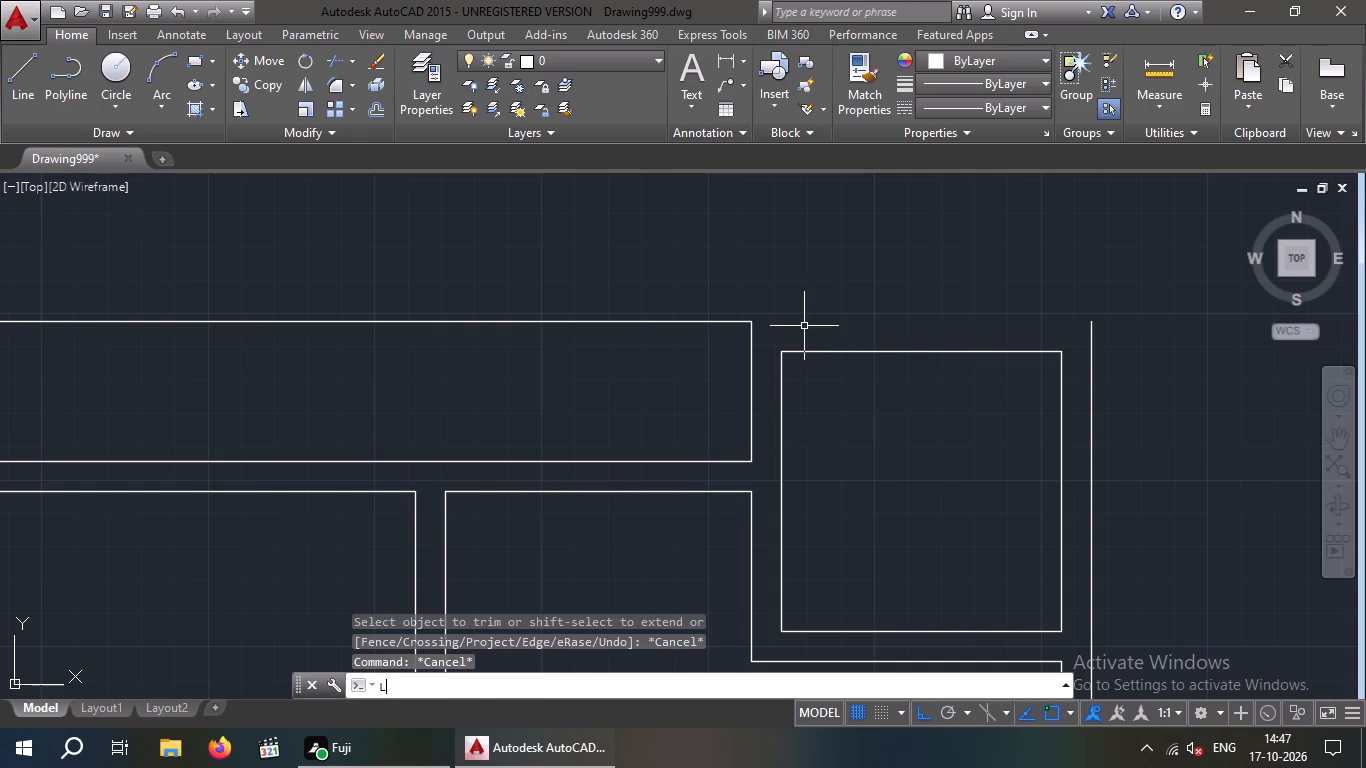
{"action": "left_click_drag", "start_coordinate": [753, 323], "coordinate": [809, 329]}
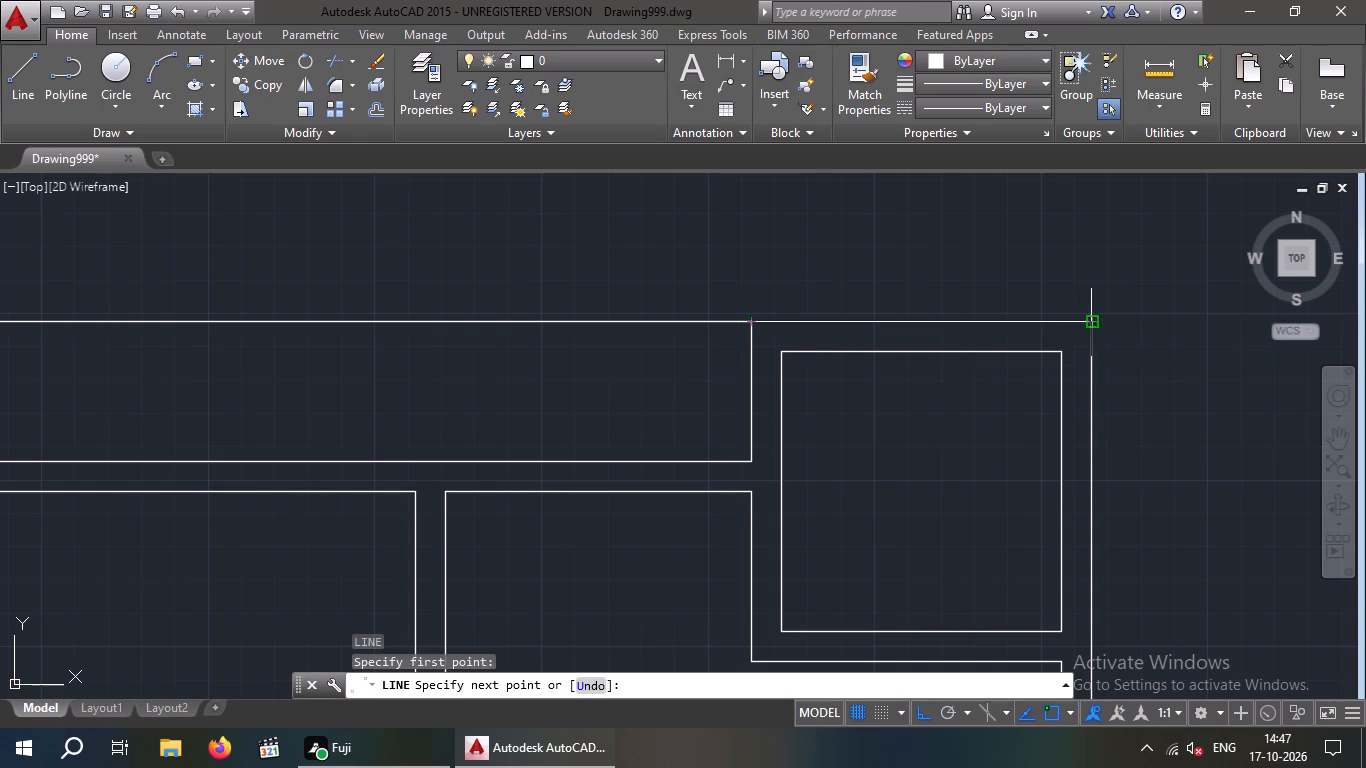
{"action": "left_click", "coordinate": [1097, 322]}
{"action": "key", "text": "Escape"}
{"action": "key", "text": "Escape"}
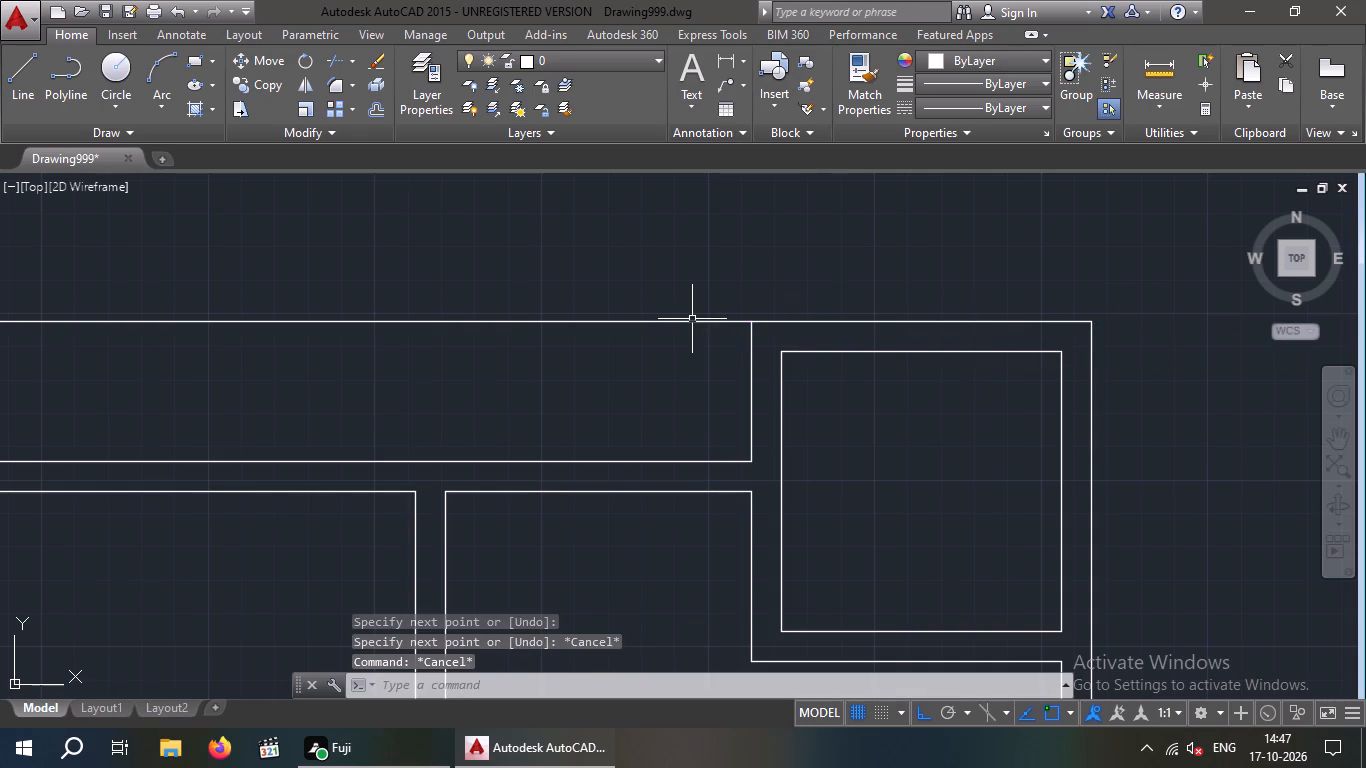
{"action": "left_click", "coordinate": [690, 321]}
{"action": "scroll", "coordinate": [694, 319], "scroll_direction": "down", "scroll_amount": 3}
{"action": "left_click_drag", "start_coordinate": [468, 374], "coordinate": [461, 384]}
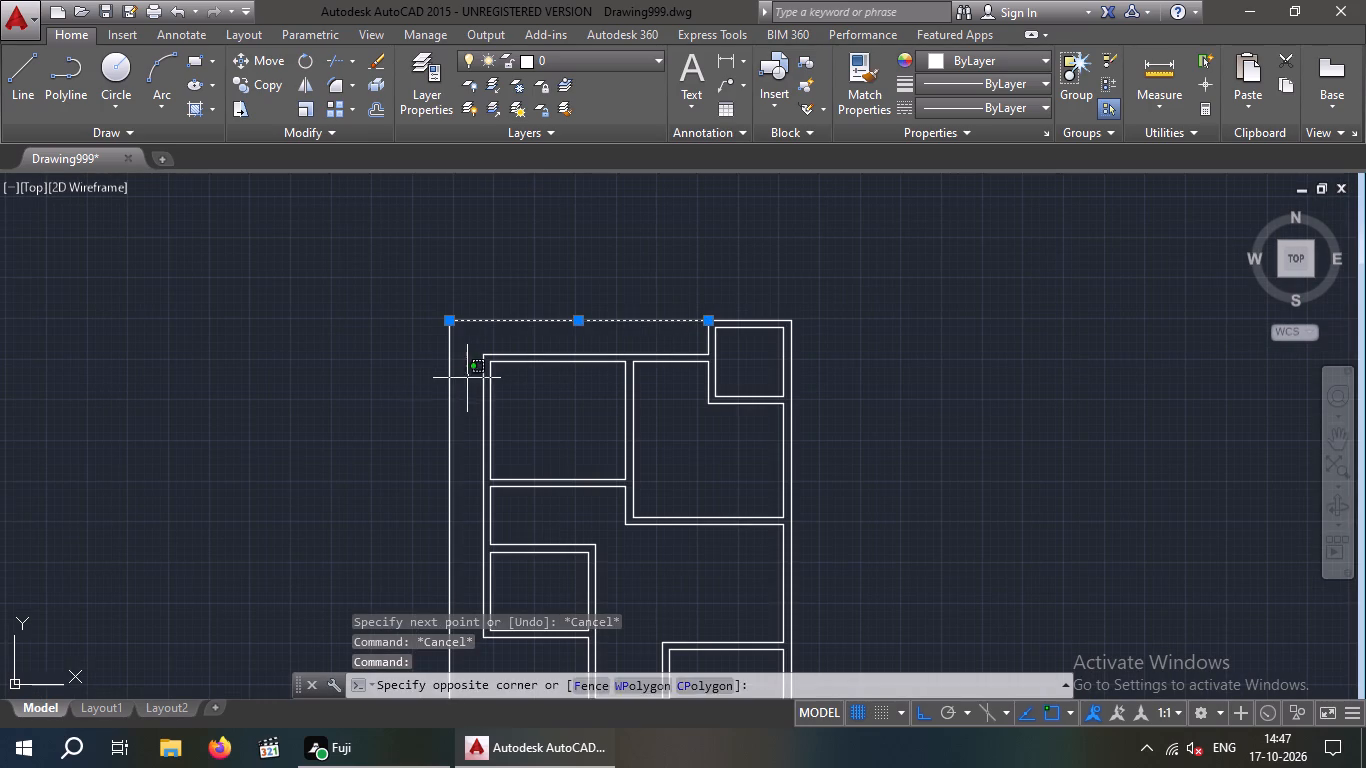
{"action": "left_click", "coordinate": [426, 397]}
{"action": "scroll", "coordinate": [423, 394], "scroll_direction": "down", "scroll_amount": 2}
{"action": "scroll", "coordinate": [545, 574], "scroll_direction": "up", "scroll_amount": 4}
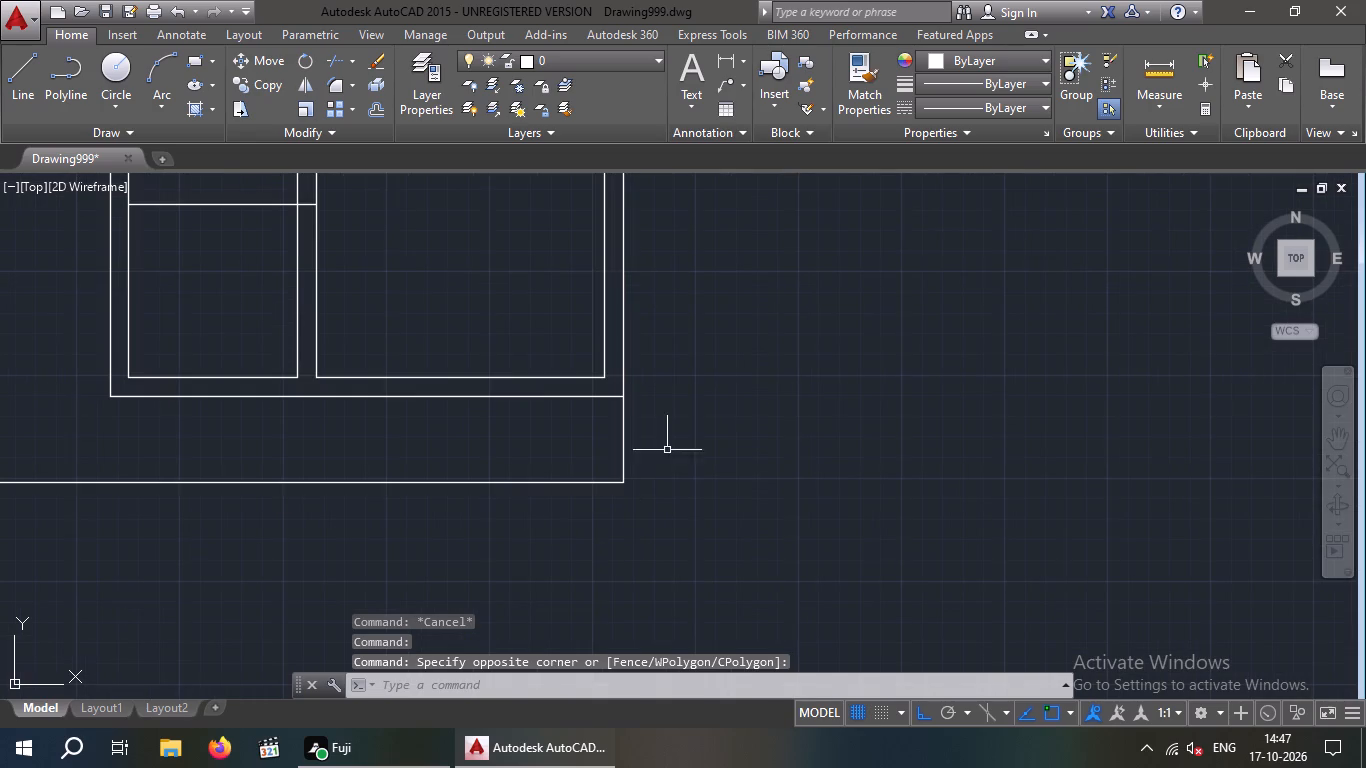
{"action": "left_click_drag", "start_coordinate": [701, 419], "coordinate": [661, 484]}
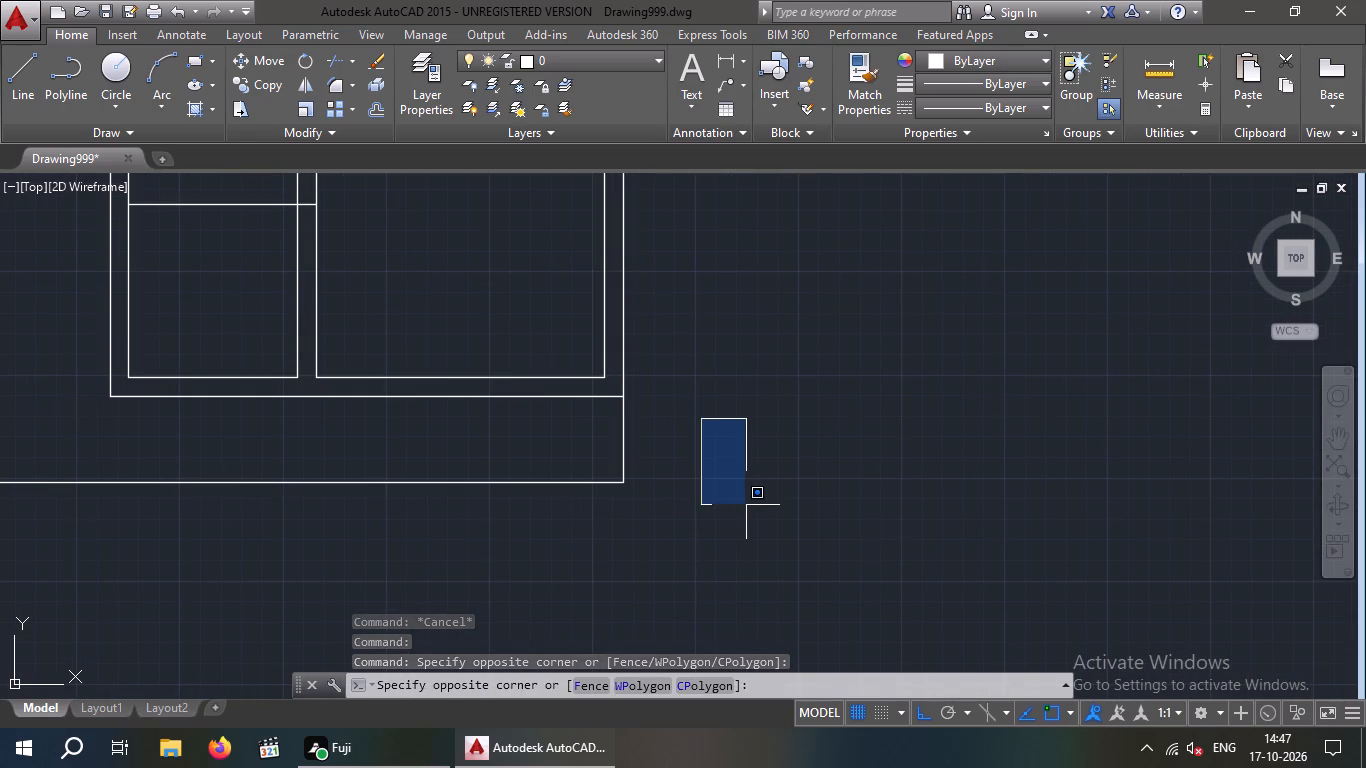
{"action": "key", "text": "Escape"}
Trim the plan's right outer line below the bottom wall, from the wall's outer corner to the bottom boundary line.
{"action": "type", "text": "TR"}
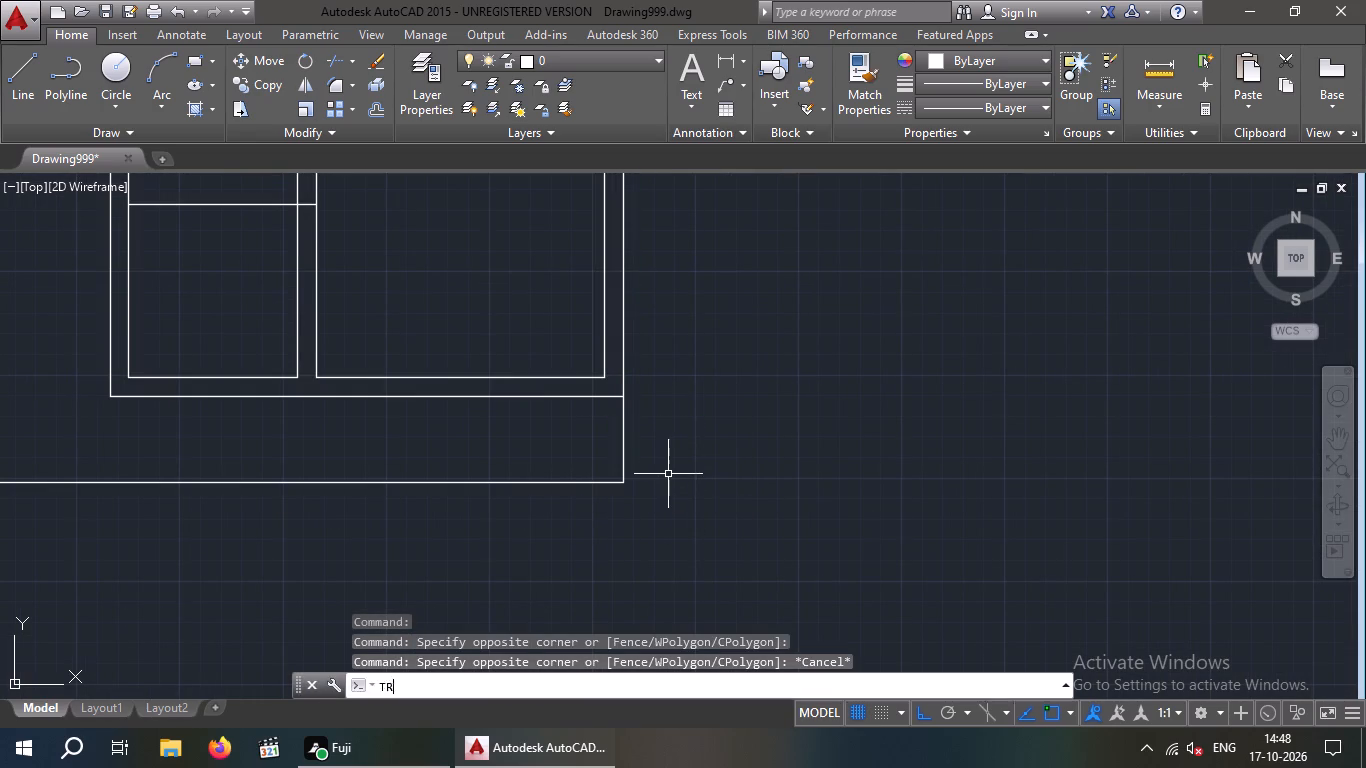
{"action": "key", "text": "space"}
{"action": "key", "text": "space"}
{"action": "key", "text": "Escape"}
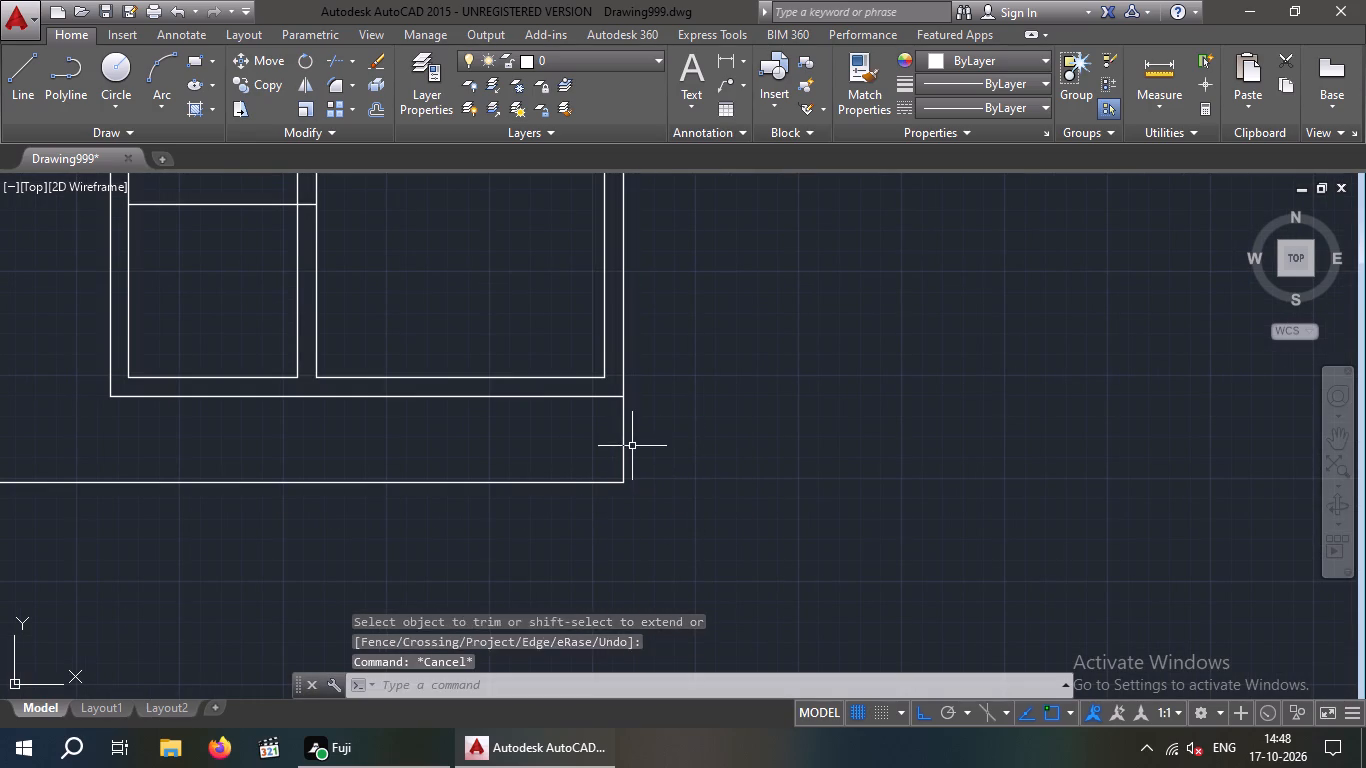
{"action": "key", "text": "Escape"}
{"action": "key", "text": "Escape"}
{"action": "key", "text": "Escape"}
{"action": "key", "text": "t"}
{"action": "key", "text": "r"}
{"action": "key", "text": "space"}
{"action": "key", "text": "space"}
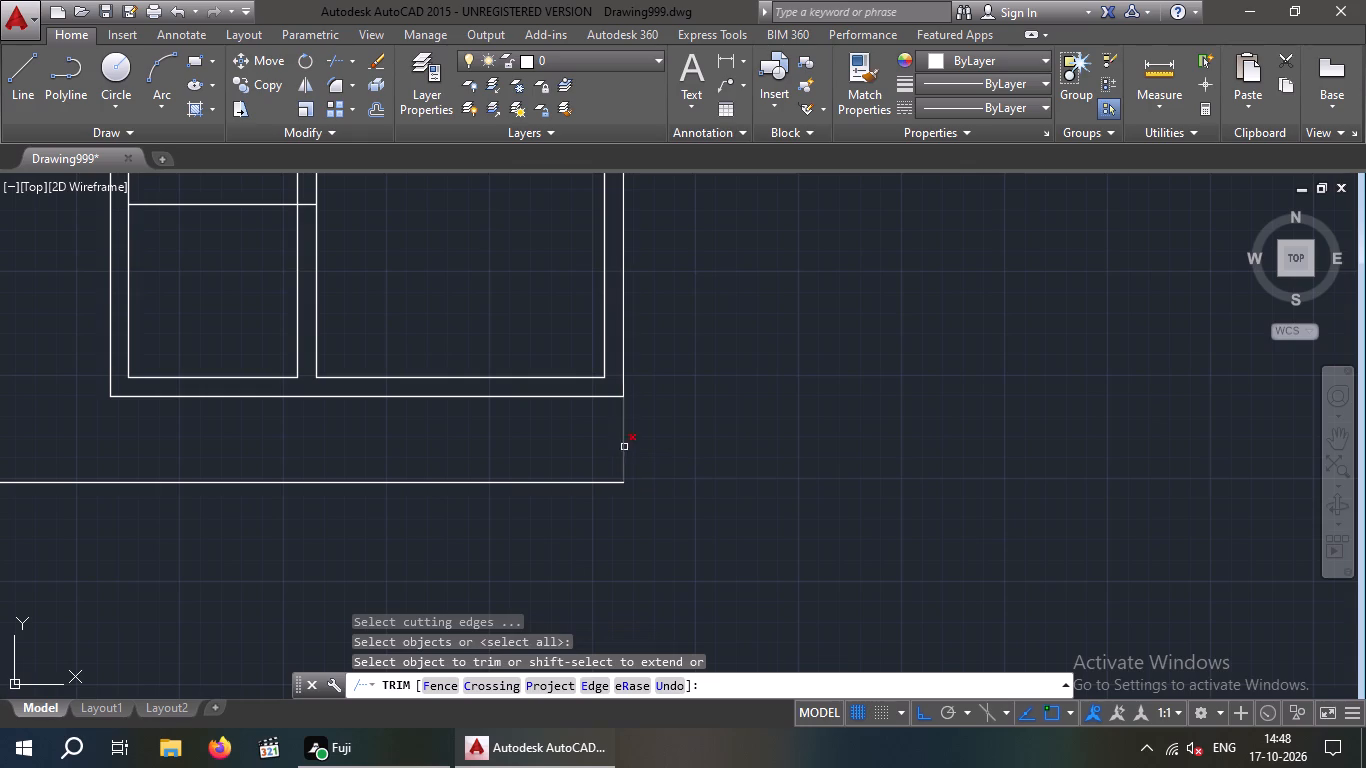
{"action": "left_click", "coordinate": [623, 444]}
{"action": "key", "text": "Escape"}
{"action": "key", "text": "Escape"}
Draw a separate line from the bottom wall's outer right corner down to the right end of the bottom boundary line.
{"action": "key", "text": "l"}
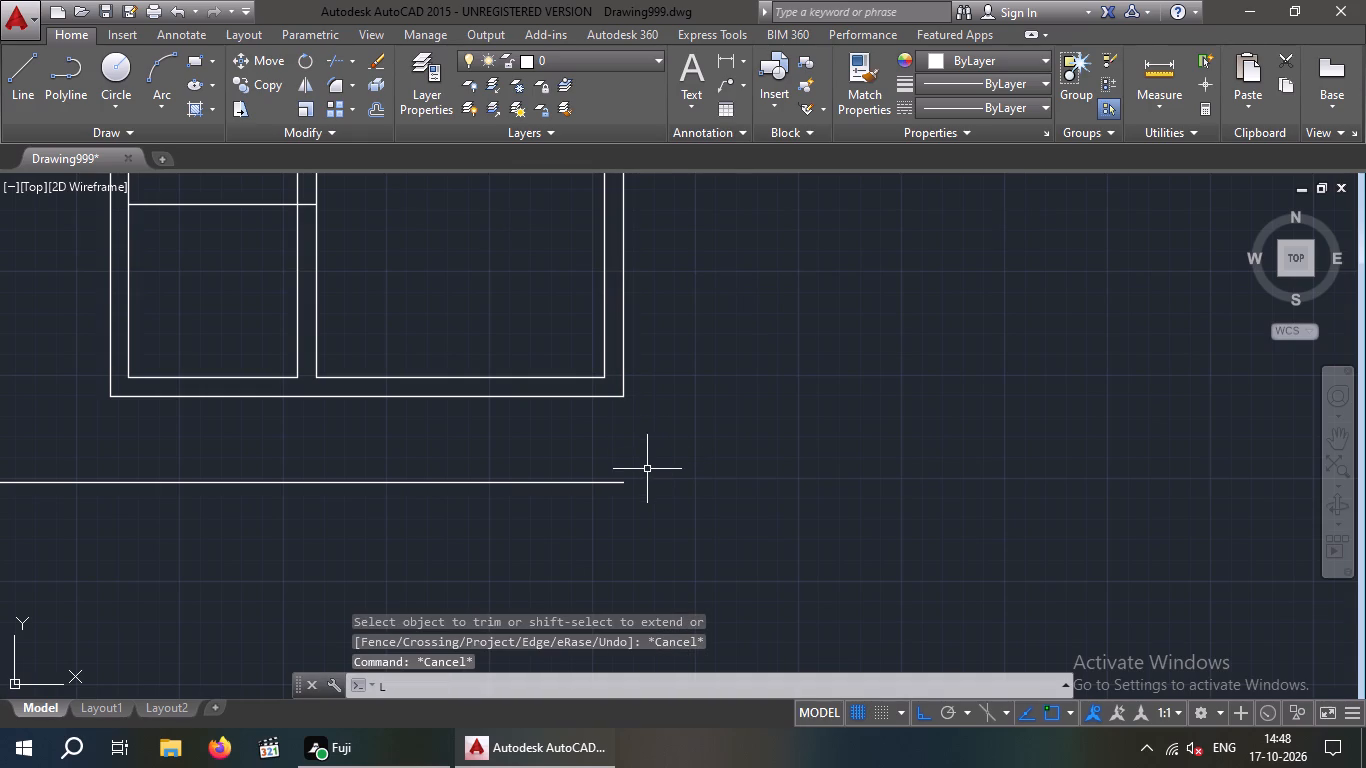
{"action": "key", "text": "Return"}
{"action": "left_click_drag", "start_coordinate": [624, 397], "coordinate": [642, 442]}
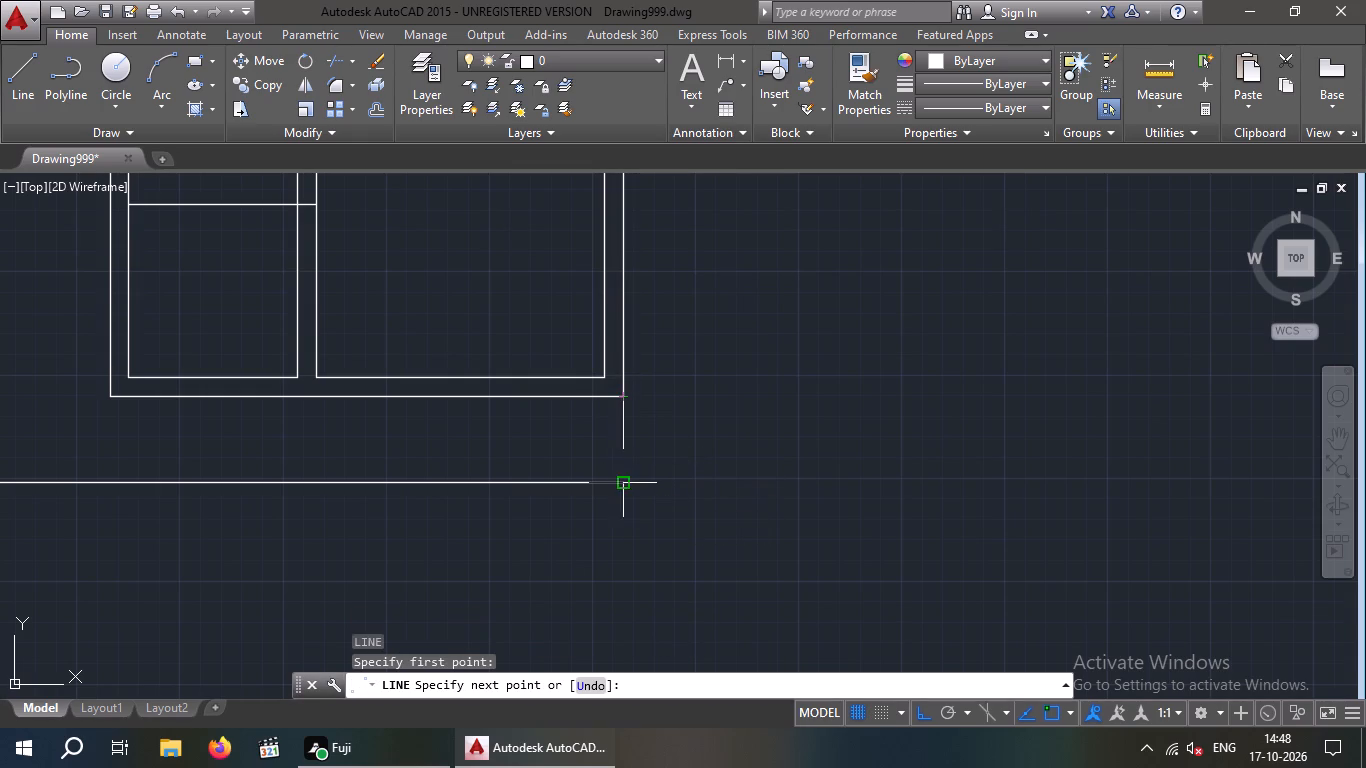
{"action": "left_click_drag", "start_coordinate": [626, 484], "coordinate": [630, 495]}
{"action": "key", "text": "Escape"}
{"action": "key", "text": "Escape"}
With the outer boundary lines selected, load the ISO dash linetype ACAD_ISO02W100 into the drawing.
{"action": "left_click_drag", "start_coordinate": [684, 440], "coordinate": [644, 466]}
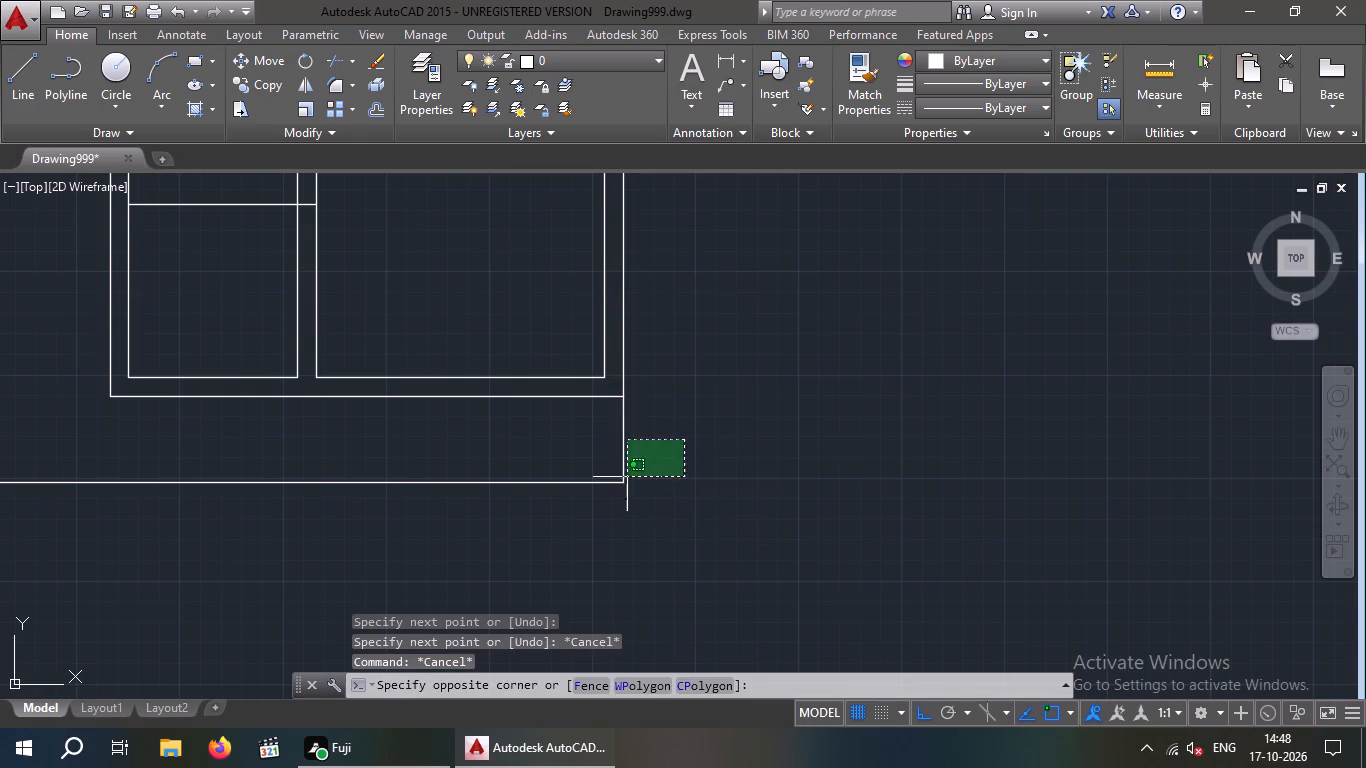
{"action": "left_click", "coordinate": [588, 497]}
{"action": "scroll", "coordinate": [659, 489], "scroll_direction": "down", "scroll_amount": 3}
{"action": "left_click_drag", "start_coordinate": [492, 441], "coordinate": [420, 467]}
{"action": "left_click", "coordinate": [402, 471]}
{"action": "middle_click_drag", "start_coordinate": [475, 428], "coordinate": [467, 606]}
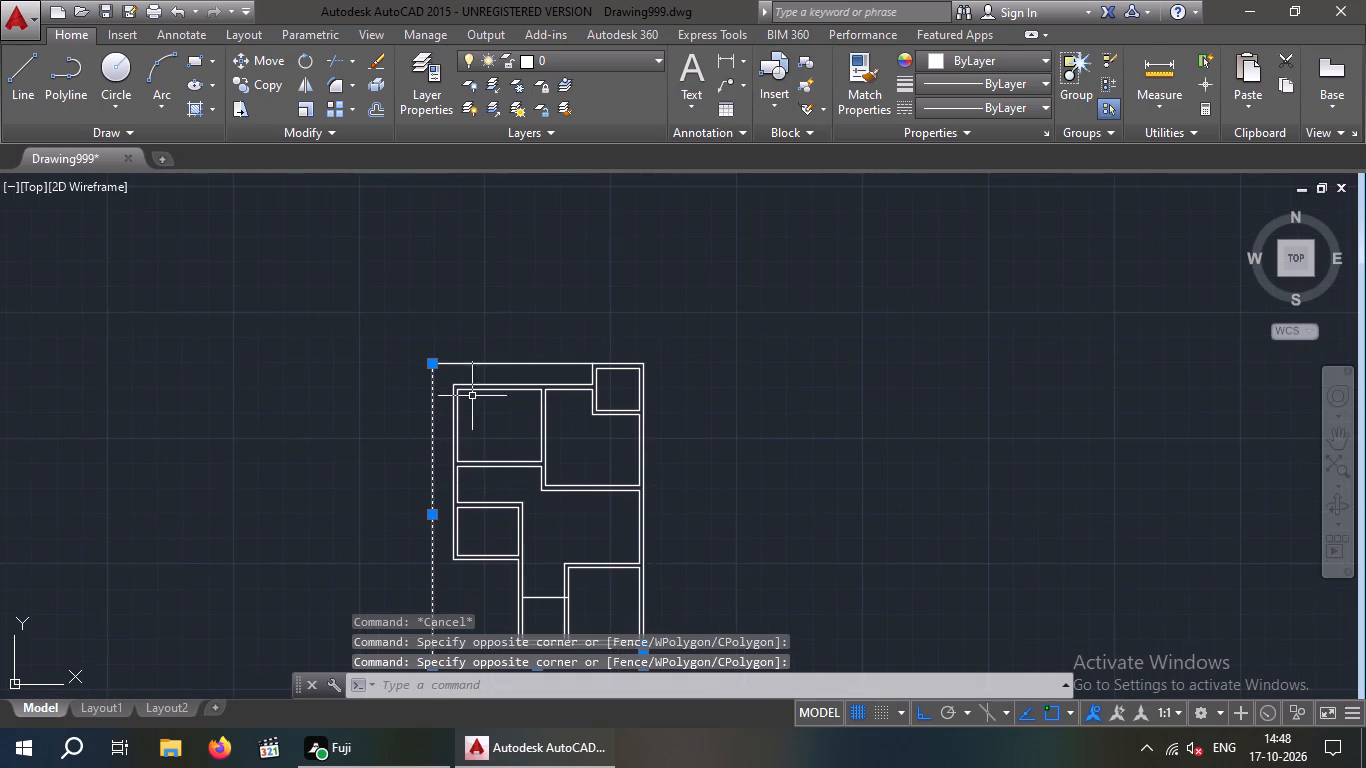
{"action": "scroll", "coordinate": [477, 372], "scroll_direction": "up", "scroll_amount": 3}
{"action": "left_click_drag", "start_coordinate": [527, 405], "coordinate": [502, 386]}
{"action": "left_click", "coordinate": [459, 318]}
{"action": "scroll", "coordinate": [592, 358], "scroll_direction": "down", "scroll_amount": 2}
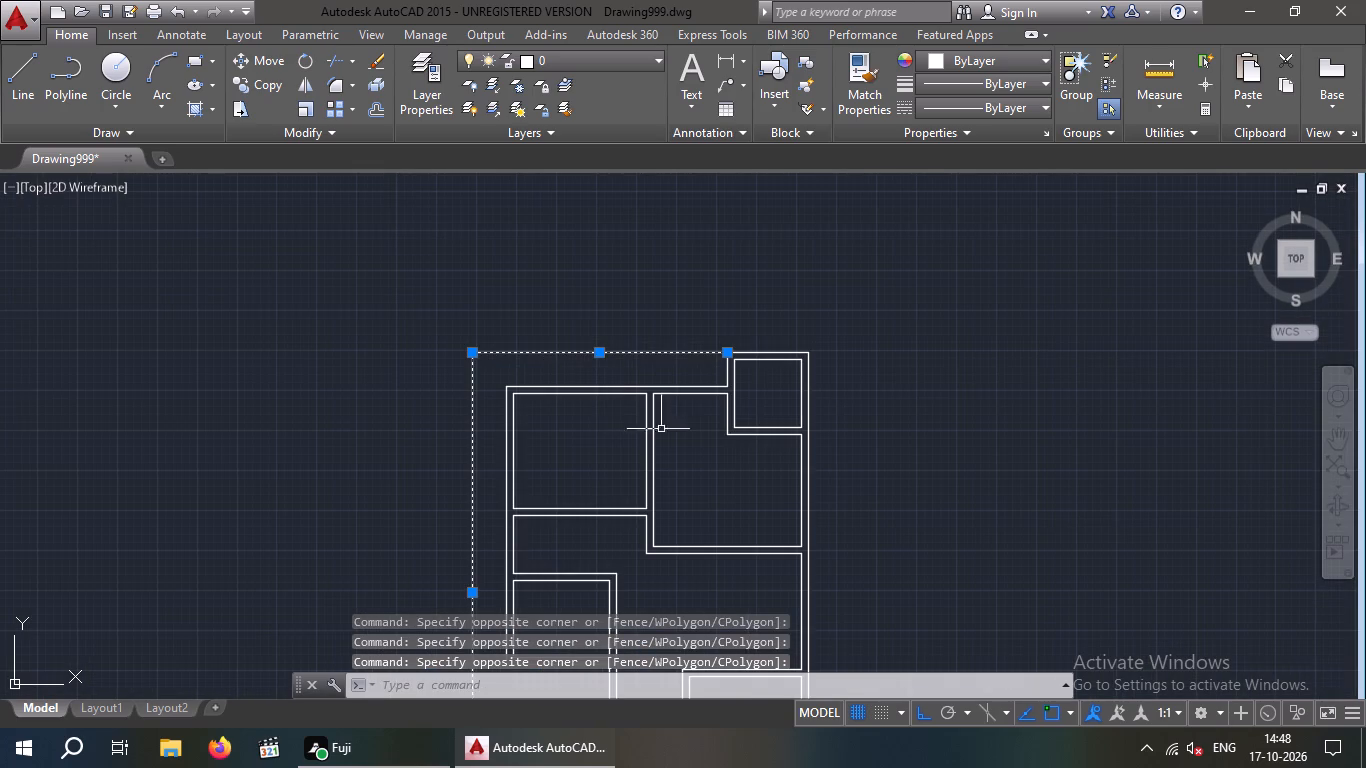
{"action": "left_click", "coordinate": [978, 110]}
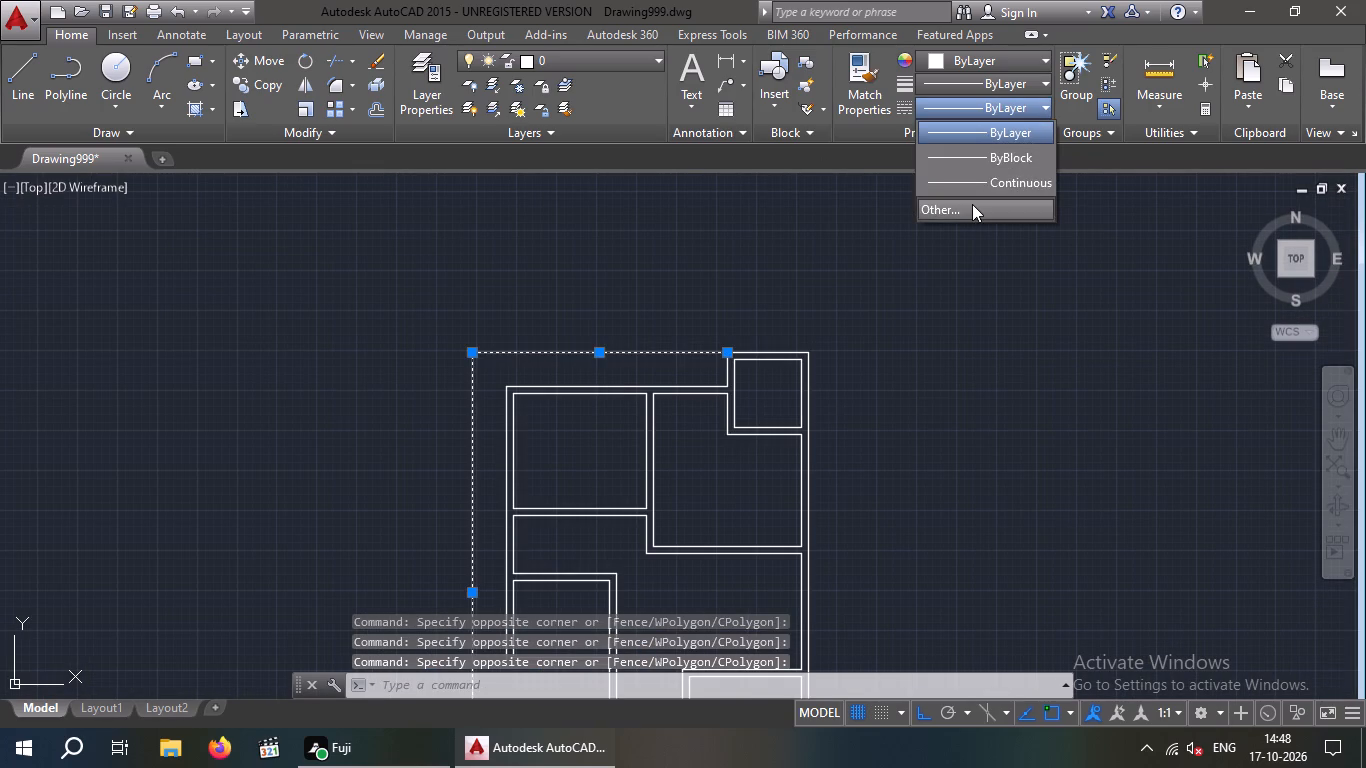
{"action": "left_click", "coordinate": [972, 204]}
{"action": "left_click", "coordinate": [838, 200]}
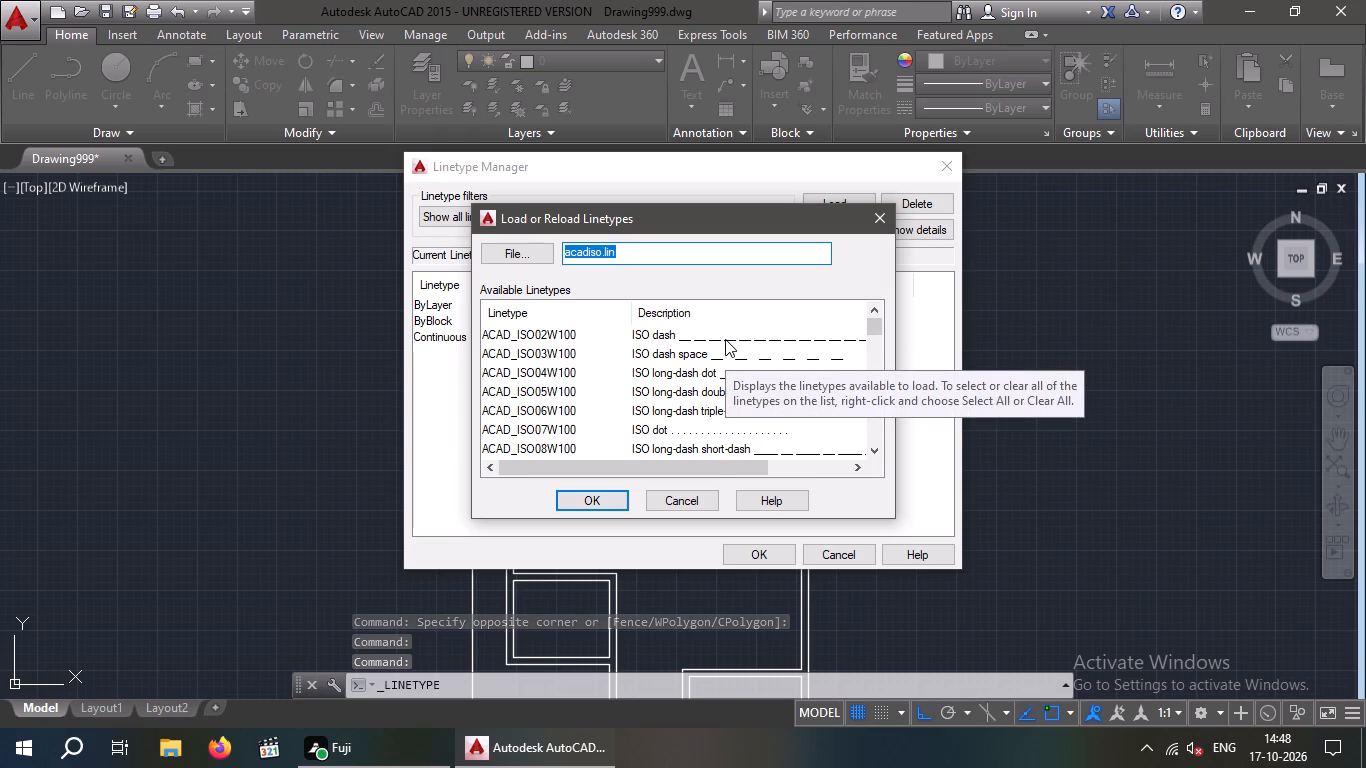
{"action": "left_click", "coordinate": [725, 339]}
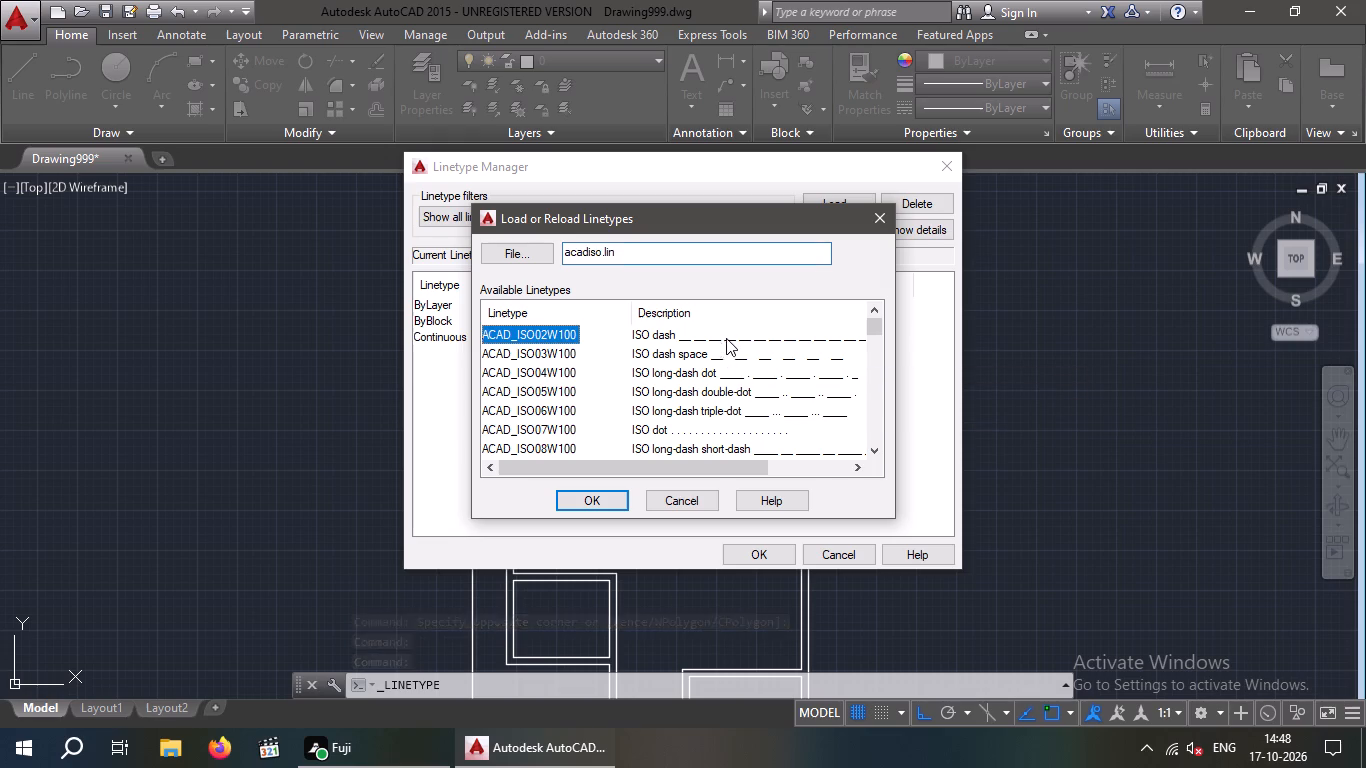
{"action": "left_click", "coordinate": [764, 553]}
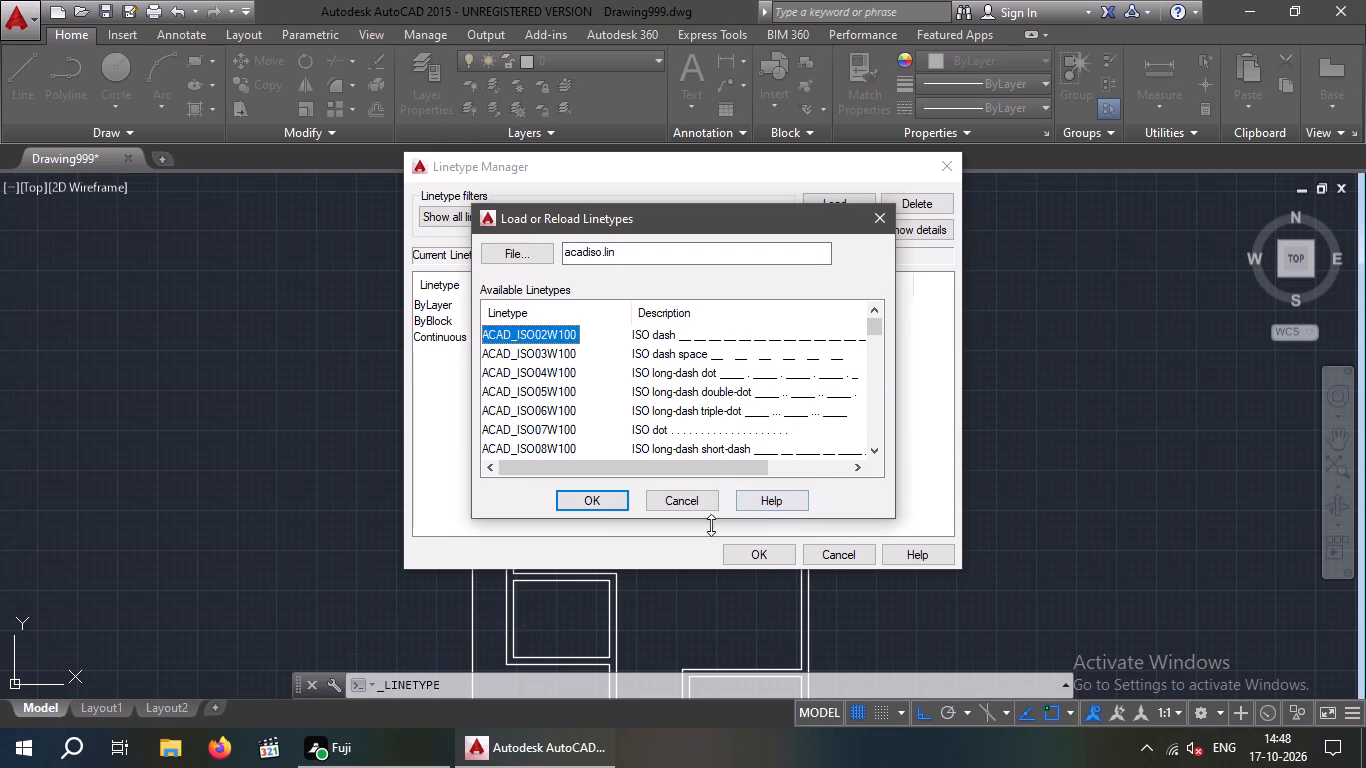
{"action": "left_click_drag", "start_coordinate": [603, 499], "coordinate": [612, 504]}
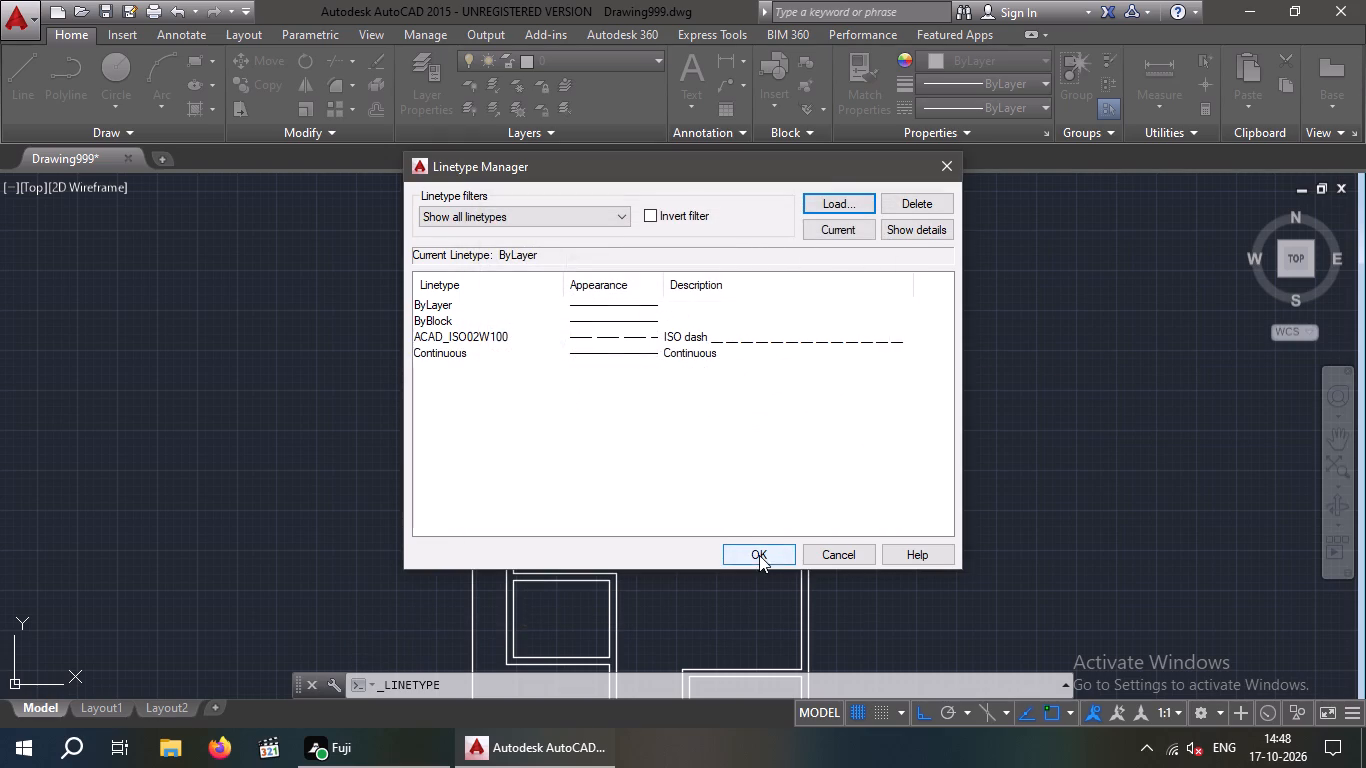
{"action": "left_click", "coordinate": [760, 553]}
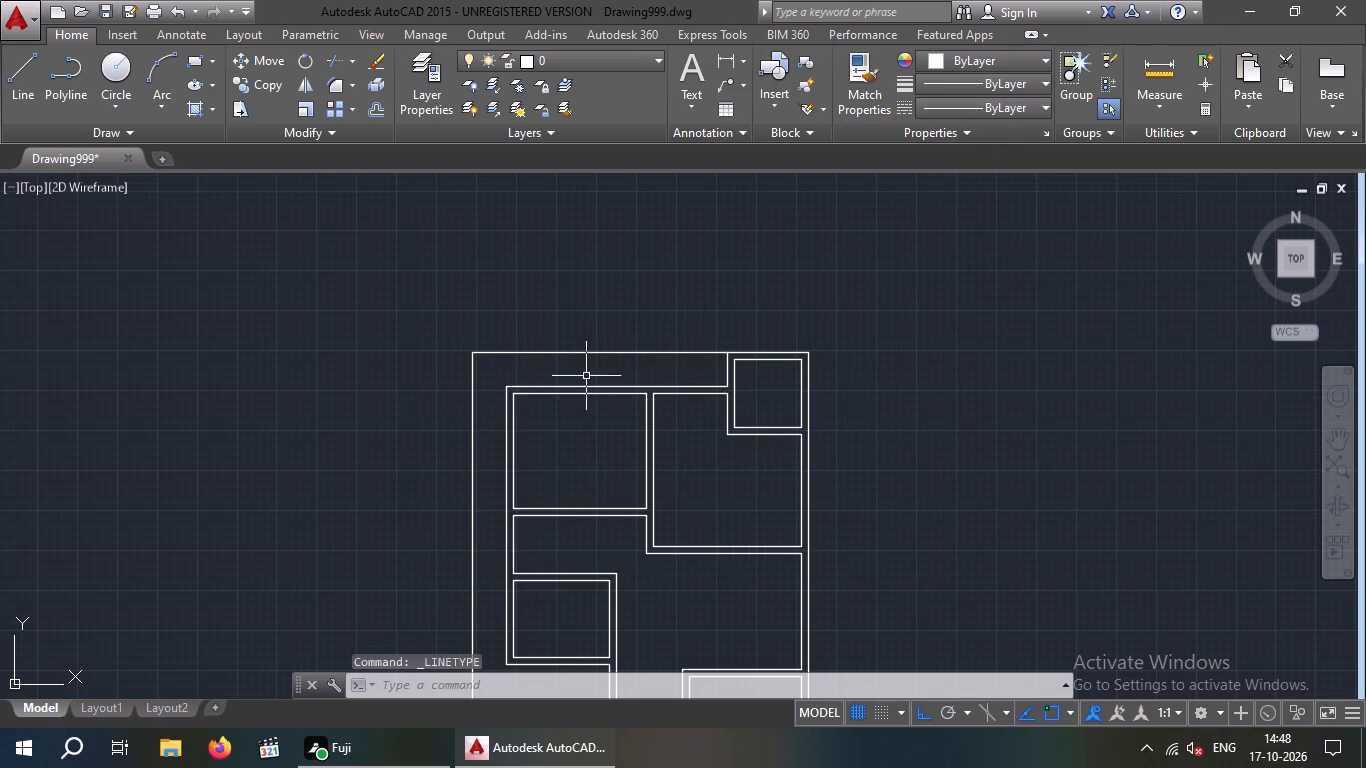
Apply the ACAD_ISO02W100 linetype to the top, left and bottom boundary lines and the short lower-right boundary segment.
{"action": "left_click_drag", "start_coordinate": [625, 360], "coordinate": [588, 336]}
{"action": "left_click", "coordinate": [583, 316]}
{"action": "left_click_drag", "start_coordinate": [490, 388], "coordinate": [447, 422]}
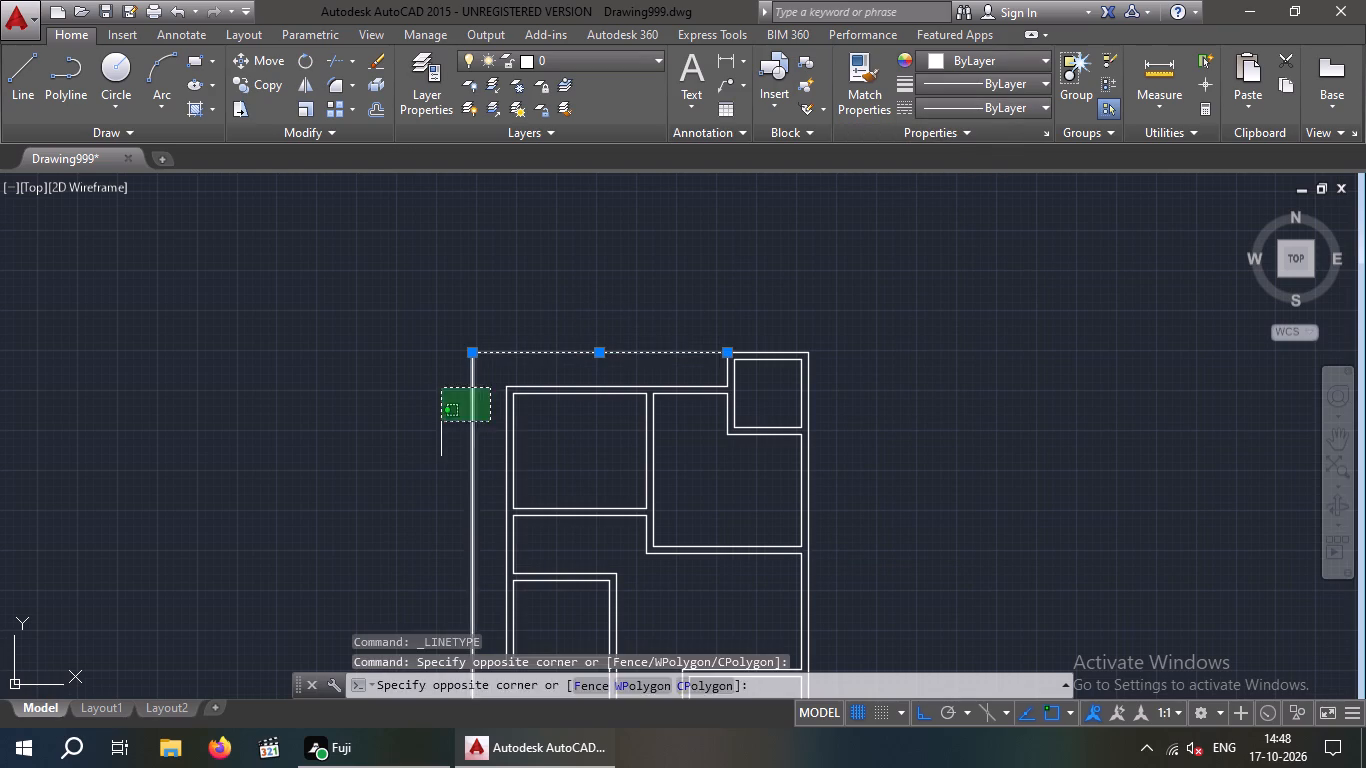
{"action": "left_click", "coordinate": [441, 422]}
{"action": "middle_click_drag", "start_coordinate": [366, 409], "coordinate": [378, 176]}
{"action": "scroll", "coordinate": [820, 629], "scroll_direction": "up", "scroll_amount": 2}
{"action": "left_click_drag", "start_coordinate": [853, 513], "coordinate": [818, 556]}
{"action": "left_click", "coordinate": [777, 569]}
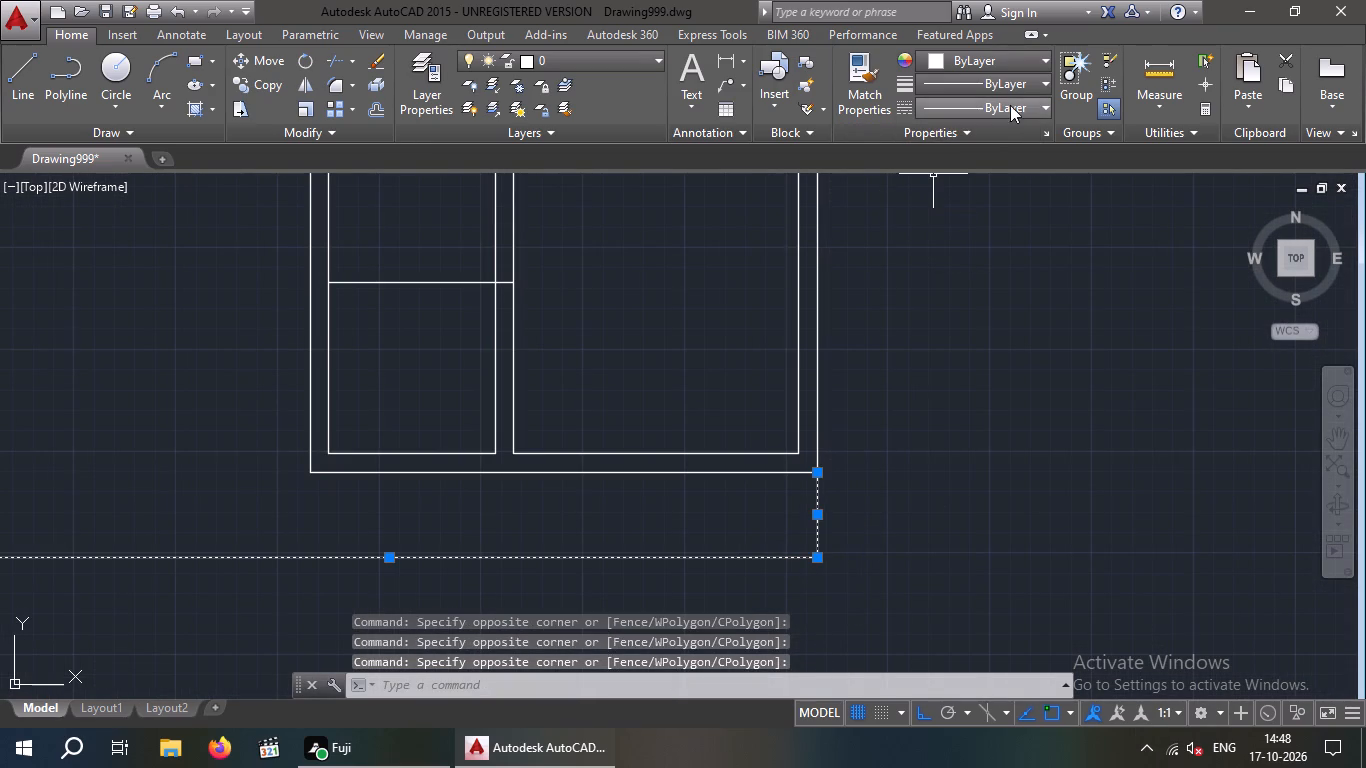
{"action": "left_click", "coordinate": [1027, 103]}
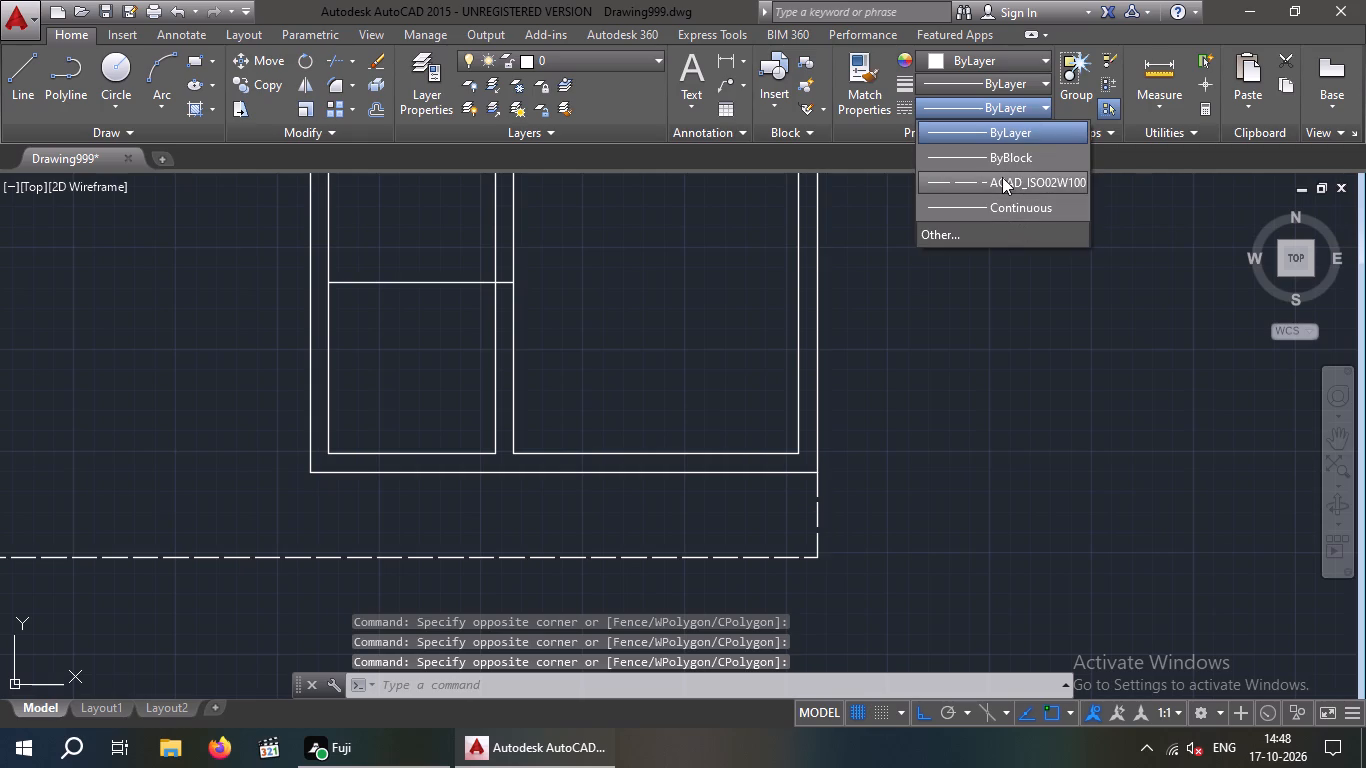
{"action": "left_click", "coordinate": [1002, 177]}
{"action": "key", "text": "Escape"}
Set the lineweight of the four dashed boundary lines to 0.13 mm, keeping their linetype at ACAD_ISO02W100.
{"action": "scroll", "coordinate": [952, 502], "scroll_direction": "down", "scroll_amount": 1}
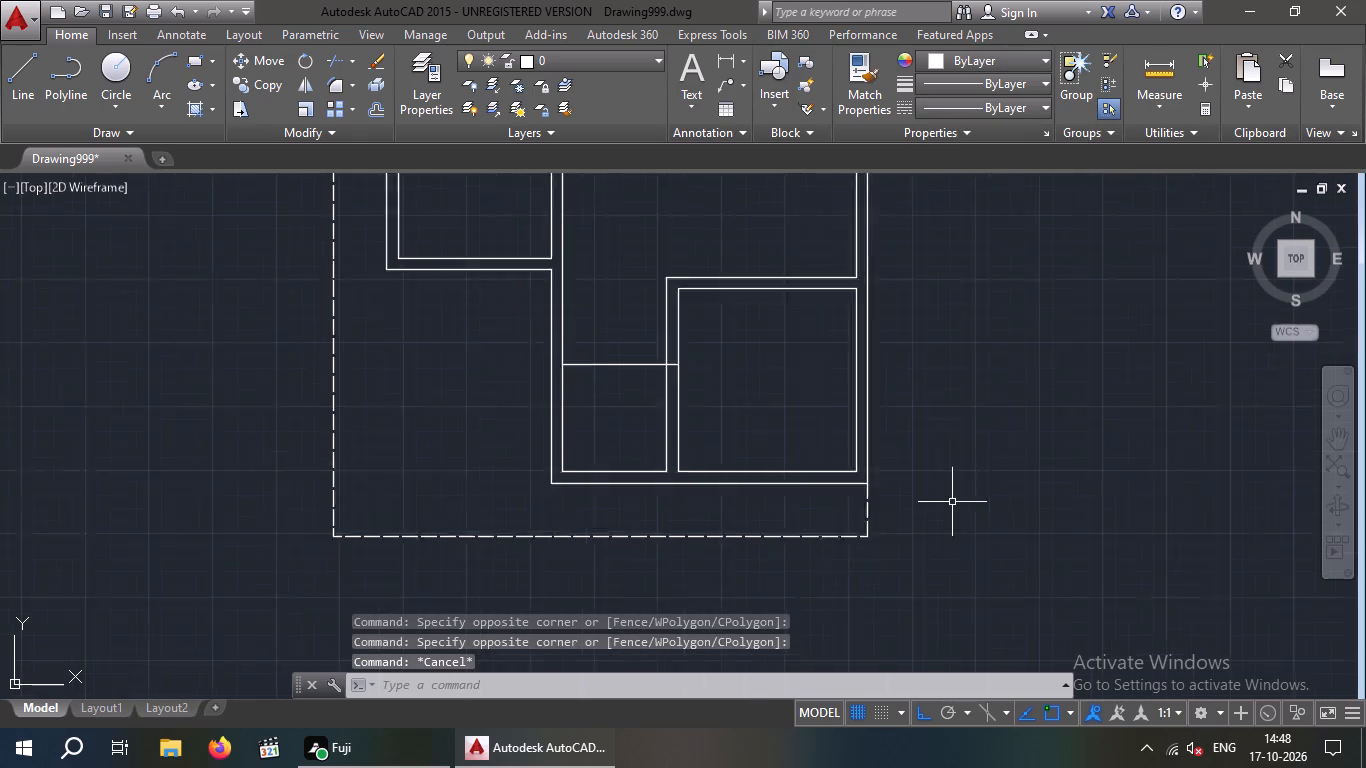
{"action": "scroll", "coordinate": [952, 502], "scroll_direction": "down", "scroll_amount": 1}
{"action": "middle_click_drag", "start_coordinate": [949, 513], "coordinate": [891, 582]}
{"action": "middle_click_drag", "start_coordinate": [936, 531], "coordinate": [923, 535]}
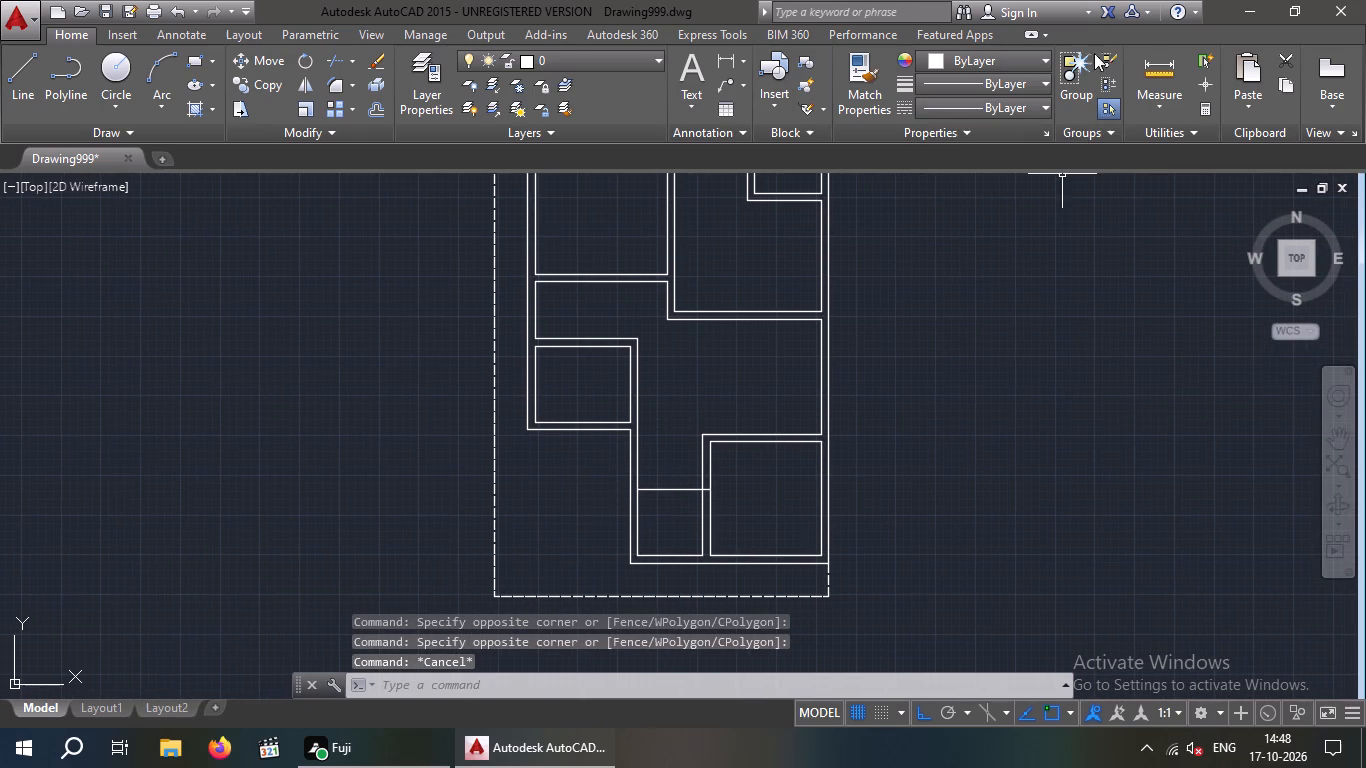
{"action": "scroll", "coordinate": [878, 349], "scroll_direction": "down", "scroll_amount": 1}
{"action": "middle_click_drag", "start_coordinate": [878, 350], "coordinate": [830, 417]}
{"action": "middle_click_drag", "start_coordinate": [749, 566], "coordinate": [603, 388]}
{"action": "middle_click_drag", "start_coordinate": [602, 391], "coordinate": [610, 434]}
{"action": "scroll", "coordinate": [599, 443], "scroll_direction": "up", "scroll_amount": 3}
{"action": "left_click_drag", "start_coordinate": [631, 467], "coordinate": [574, 448]}
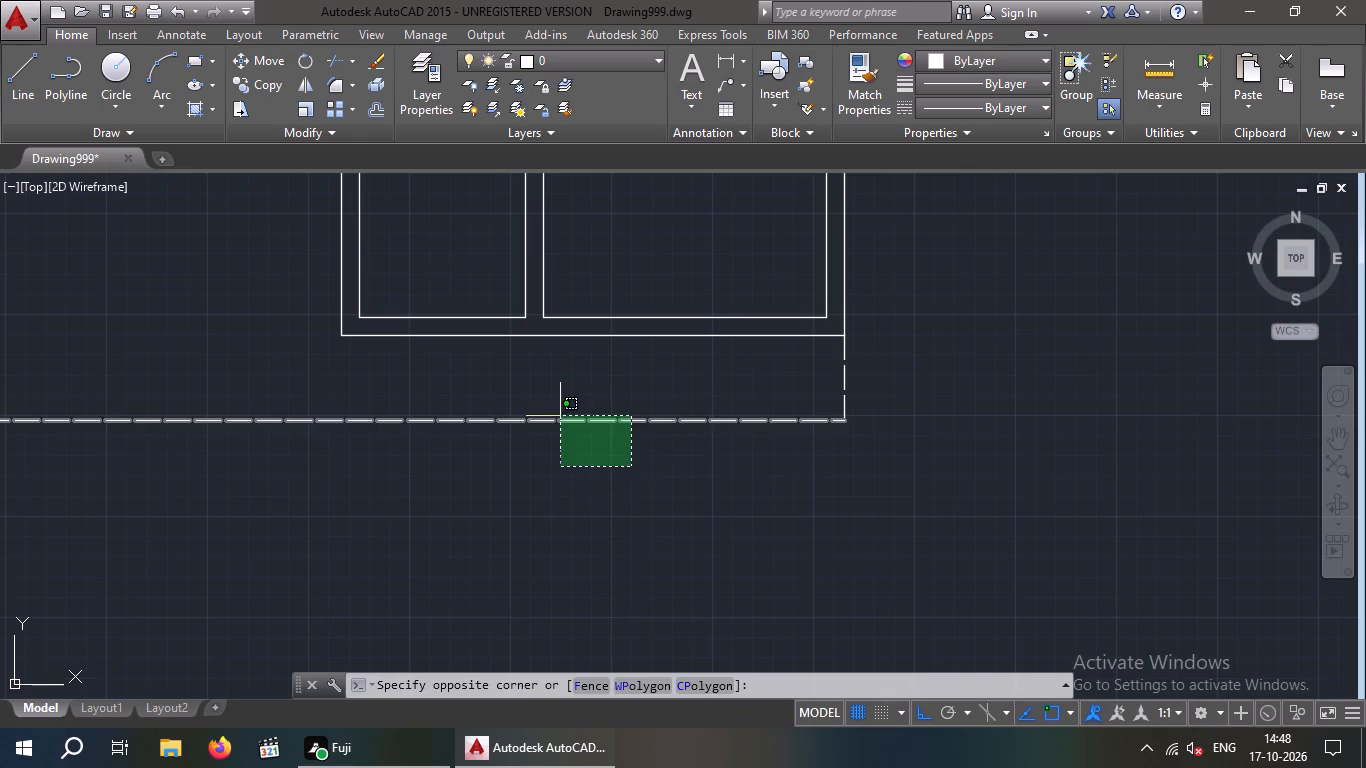
{"action": "left_click", "coordinate": [559, 415]}
{"action": "left_click_drag", "start_coordinate": [971, 337], "coordinate": [787, 438]}
{"action": "left_click", "coordinate": [792, 445]}
{"action": "scroll", "coordinate": [868, 363], "scroll_direction": "down", "scroll_amount": 1}
{"action": "middle_click_drag", "start_coordinate": [872, 442], "coordinate": [873, 449]}
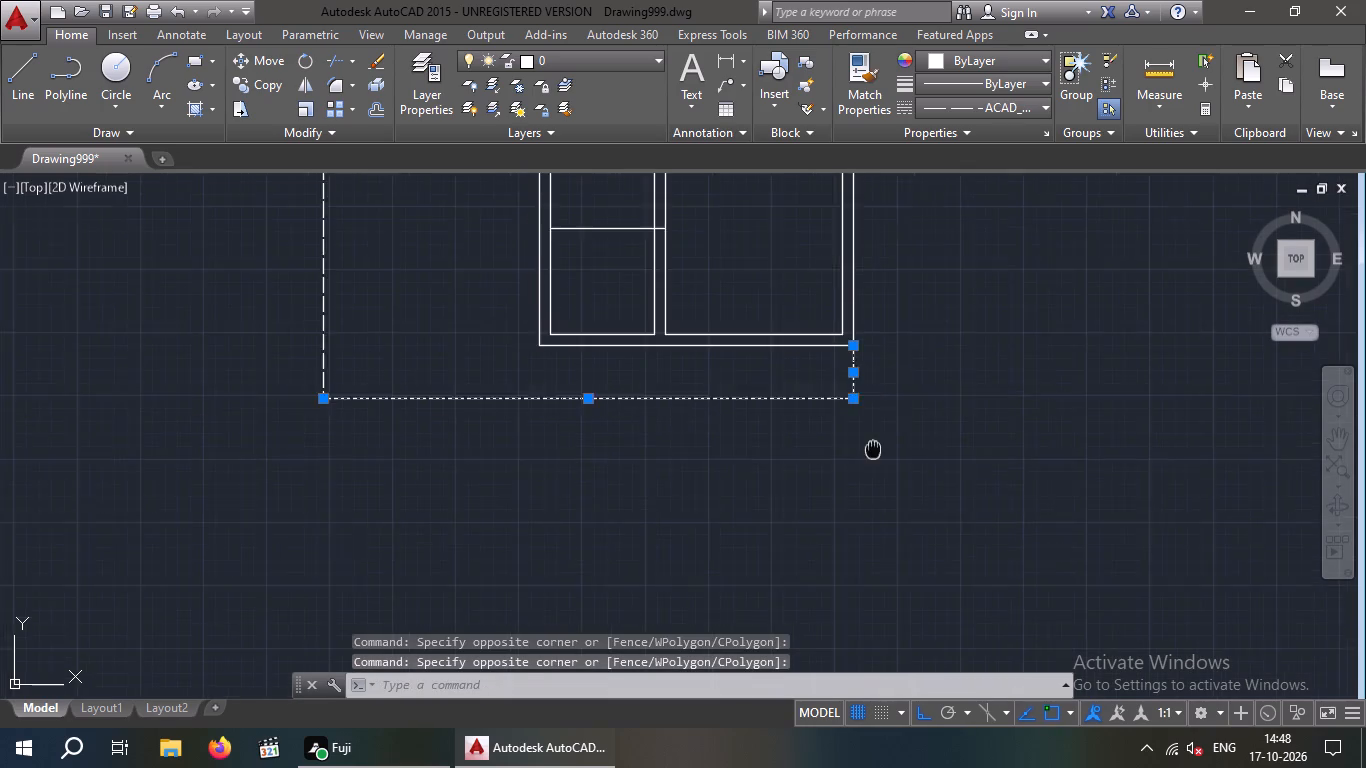
{"action": "middle_click_drag", "start_coordinate": [873, 449], "coordinate": [854, 675]}
{"action": "scroll", "coordinate": [854, 673], "scroll_direction": "down", "scroll_amount": 1}
{"action": "scroll", "coordinate": [969, 330], "scroll_direction": "down", "scroll_amount": 1}
{"action": "middle_click_drag", "start_coordinate": [965, 346], "coordinate": [887, 581]}
{"action": "scroll", "coordinate": [551, 280], "scroll_direction": "up", "scroll_amount": 3}
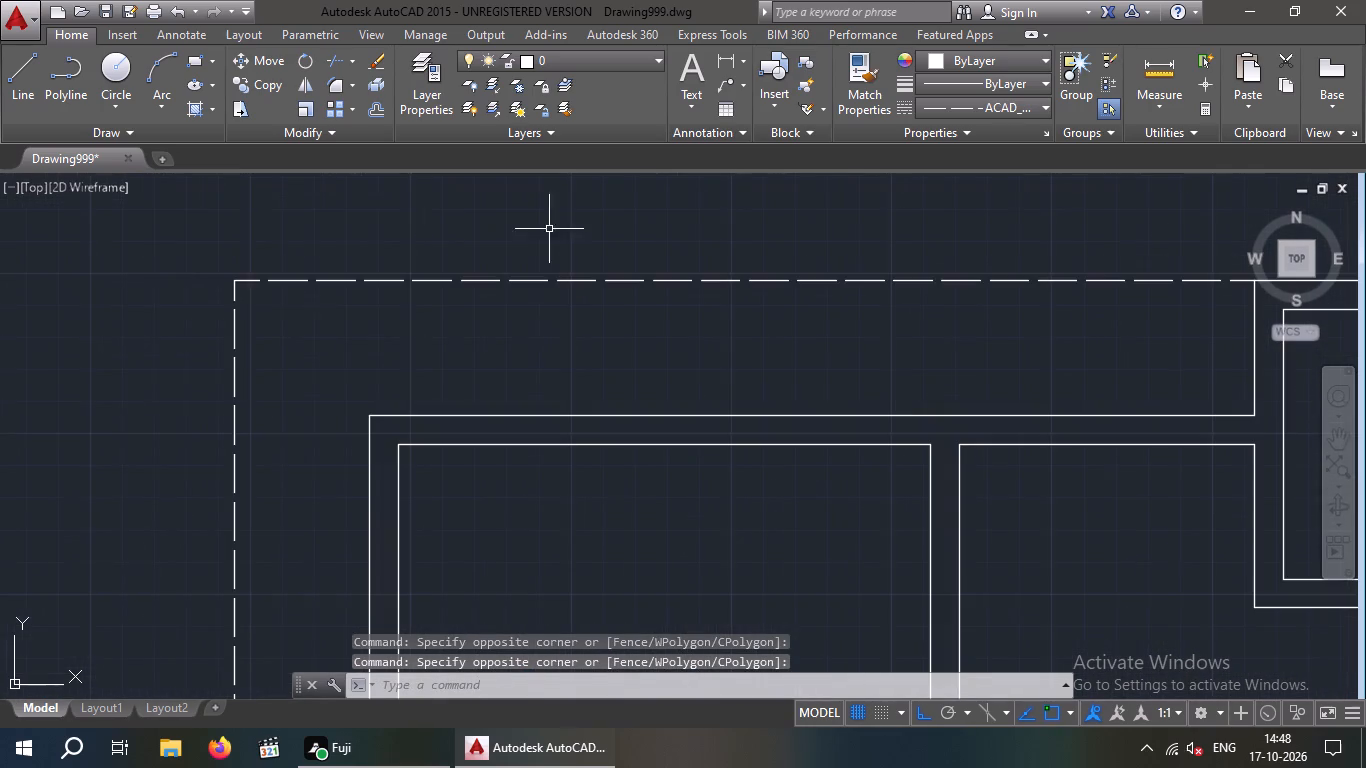
{"action": "left_click_drag", "start_coordinate": [552, 225], "coordinate": [229, 368]}
{"action": "left_click_drag", "start_coordinate": [157, 356], "coordinate": [174, 357]}
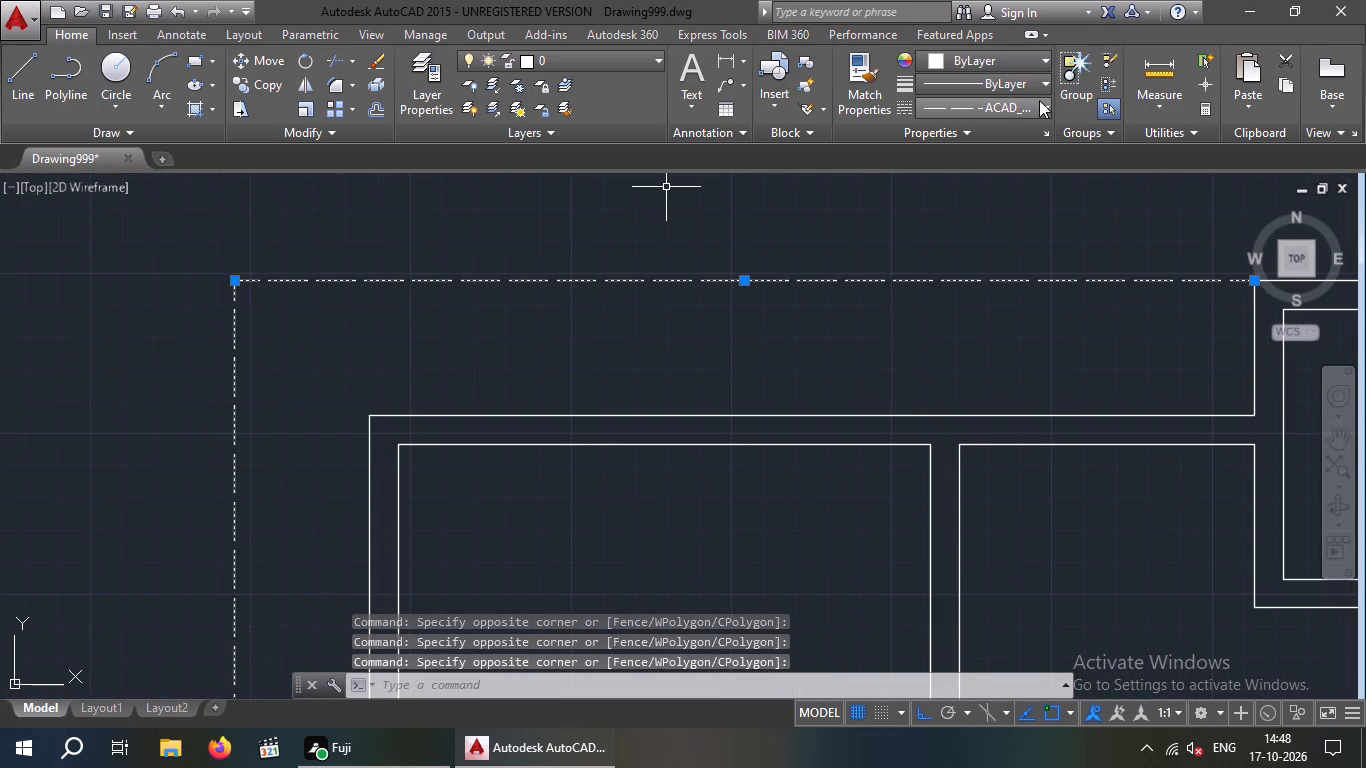
{"action": "left_click", "coordinate": [1043, 108]}
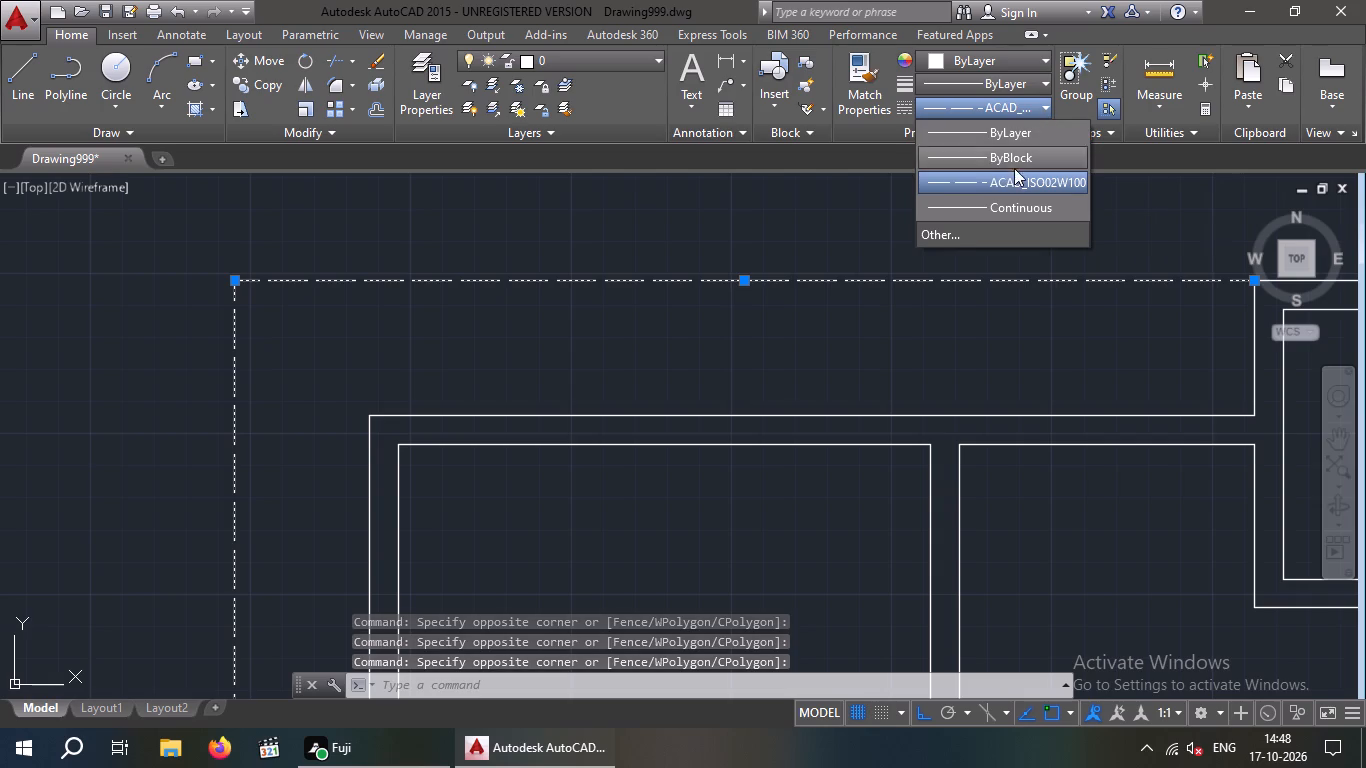
{"action": "left_click", "coordinate": [995, 182]}
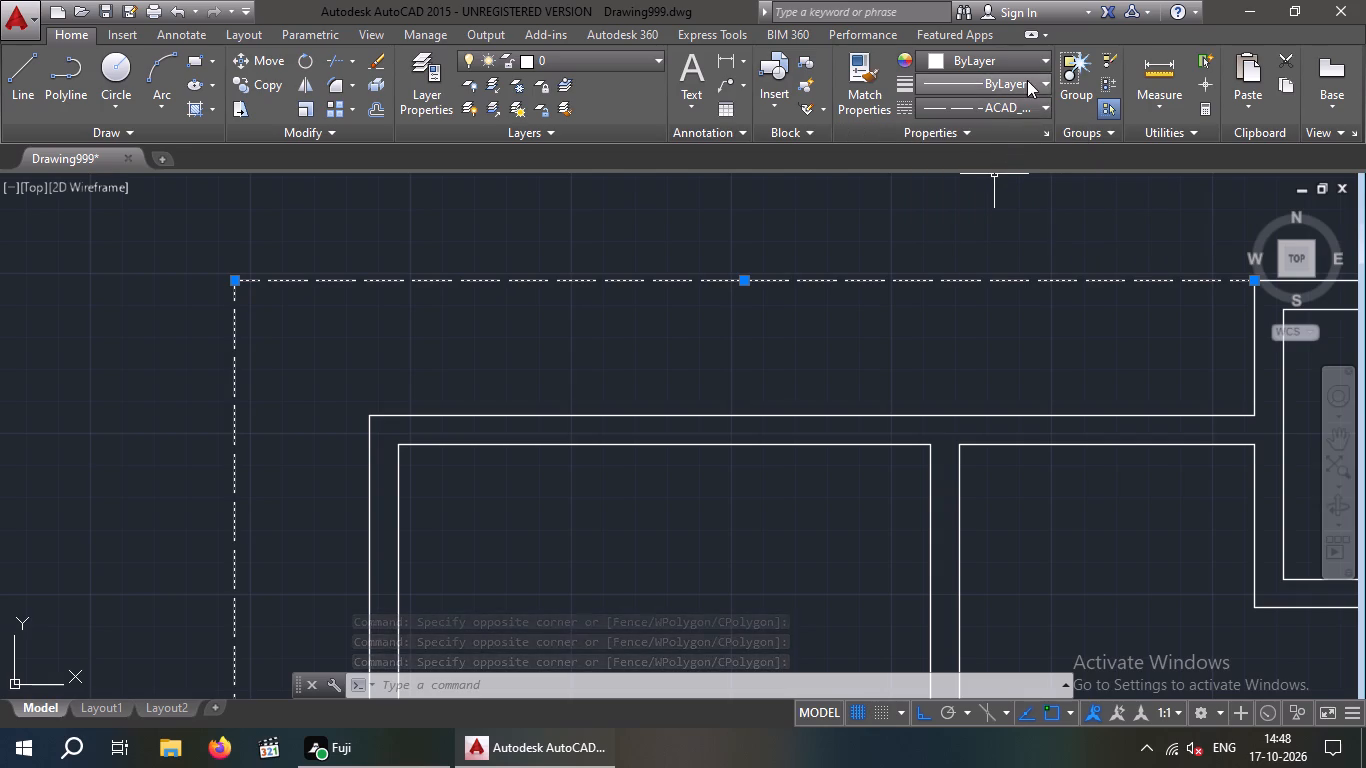
{"action": "left_click", "coordinate": [1042, 82]}
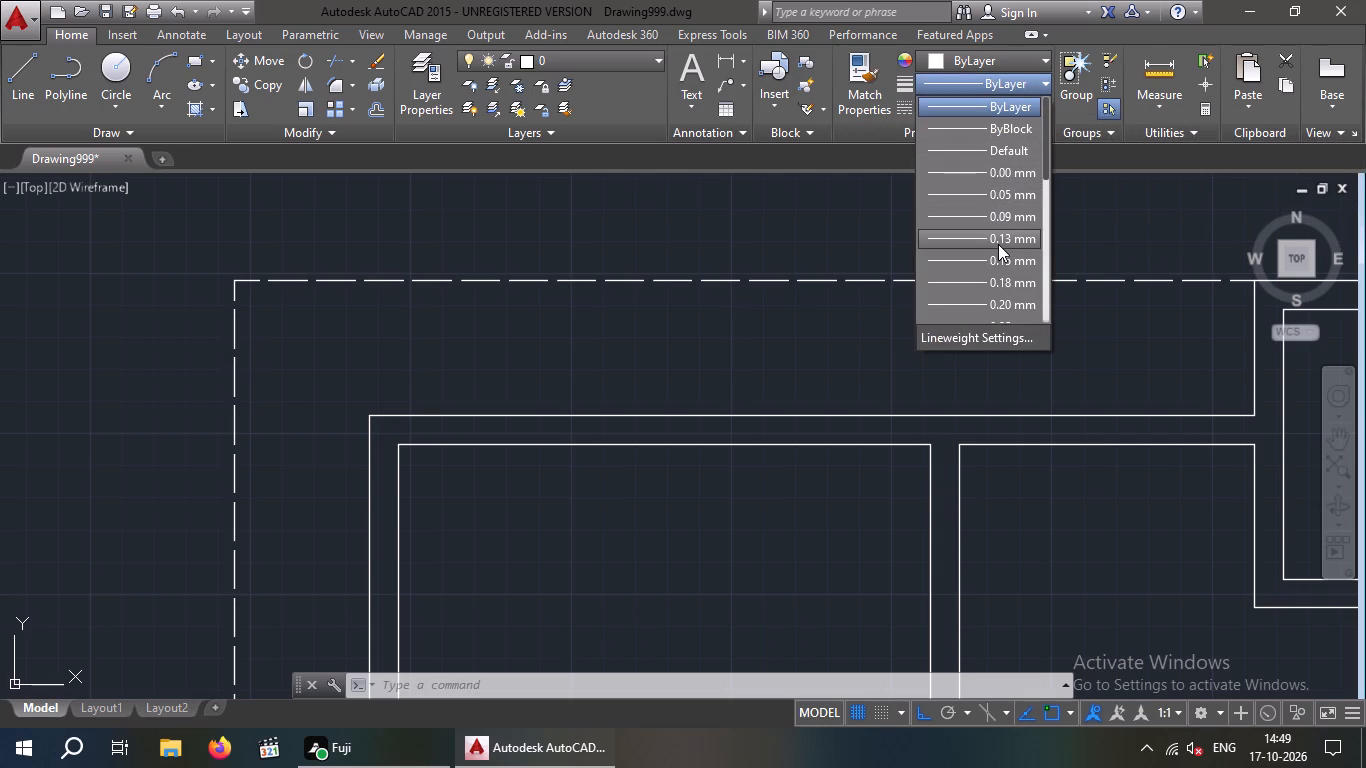
{"action": "scroll", "coordinate": [998, 277], "scroll_direction": "down", "scroll_amount": 3}
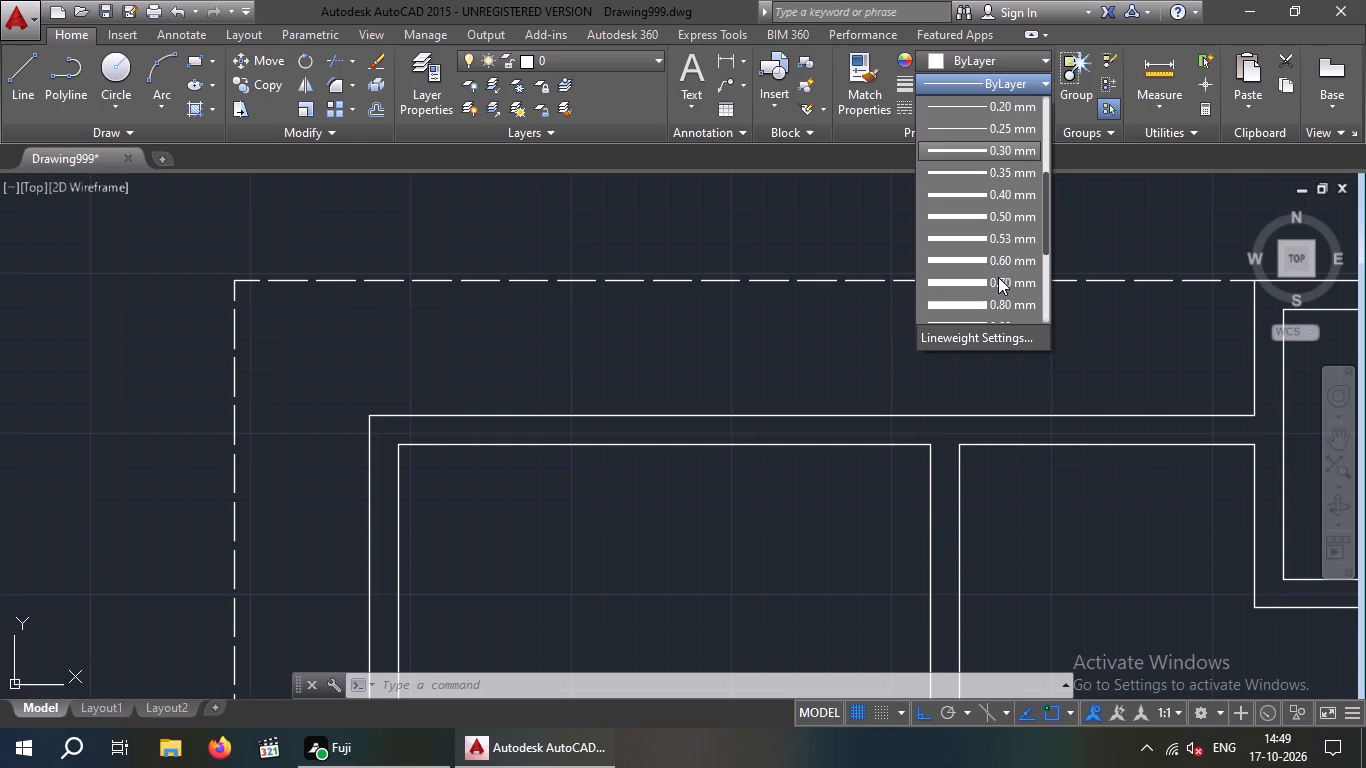
{"action": "scroll", "coordinate": [992, 249], "scroll_direction": "up", "scroll_amount": 4}
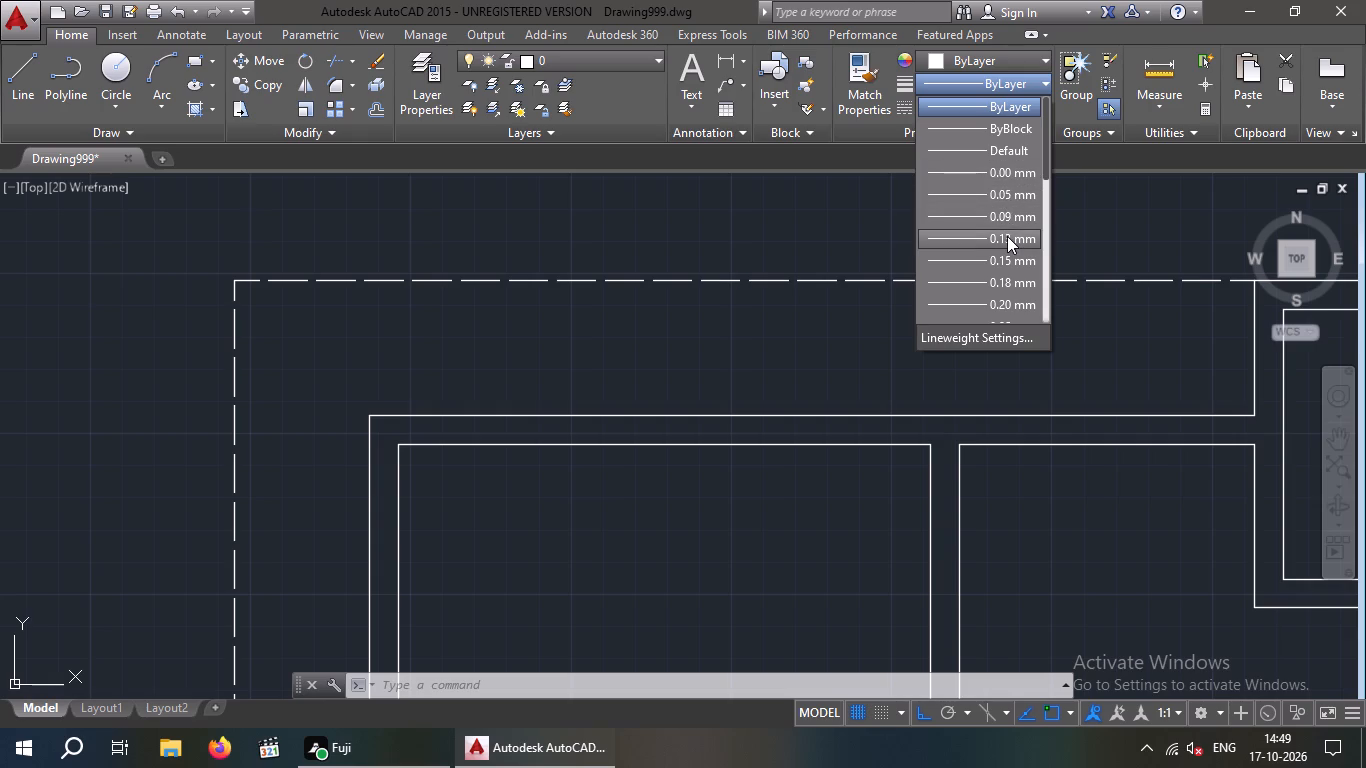
{"action": "left_click", "coordinate": [1007, 236]}
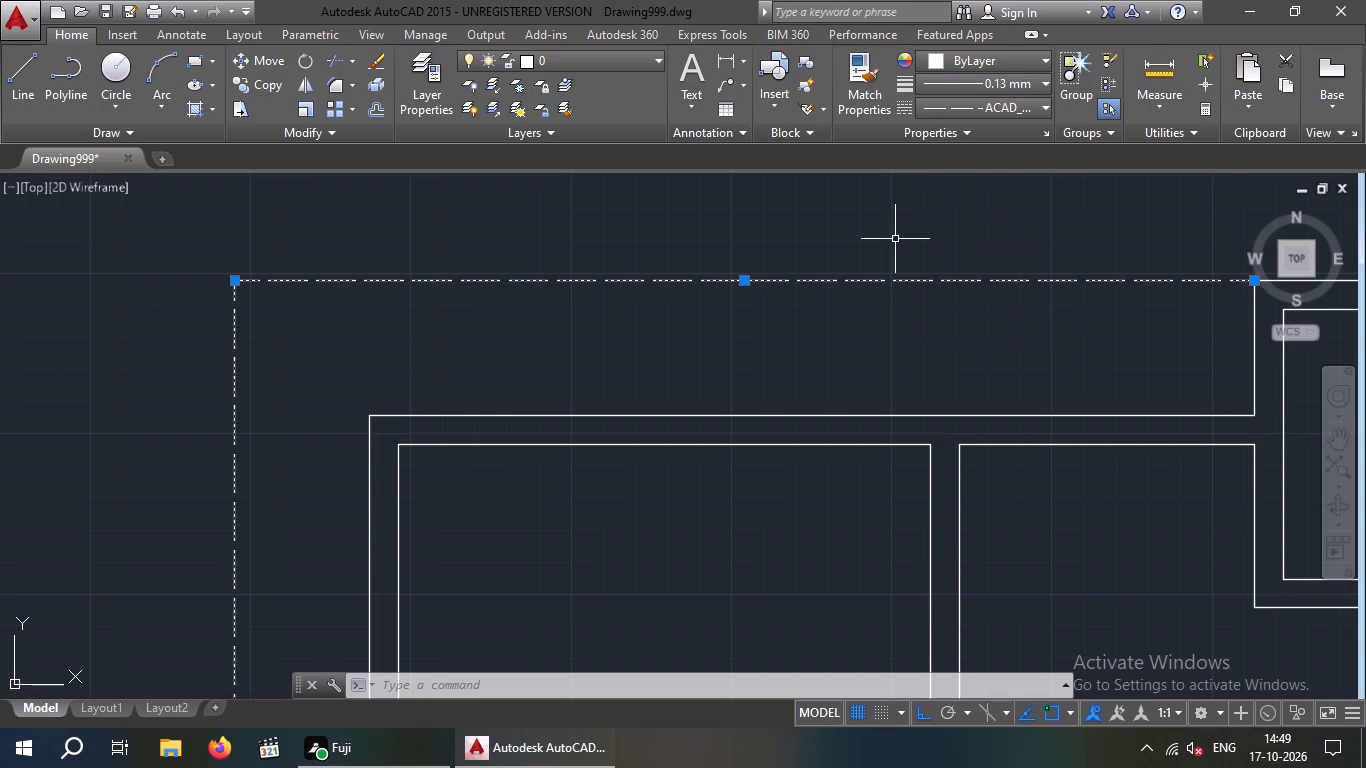
{"action": "key", "text": "Escape"}
Examine the dashed boundary around the whole plan and along its bottom edge.
{"action": "scroll", "coordinate": [846, 245], "scroll_direction": "down", "scroll_amount": 3}
{"action": "middle_click_drag", "start_coordinate": [844, 283], "coordinate": [508, 228]}
{"action": "scroll", "coordinate": [602, 278], "scroll_direction": "down", "scroll_amount": 1}
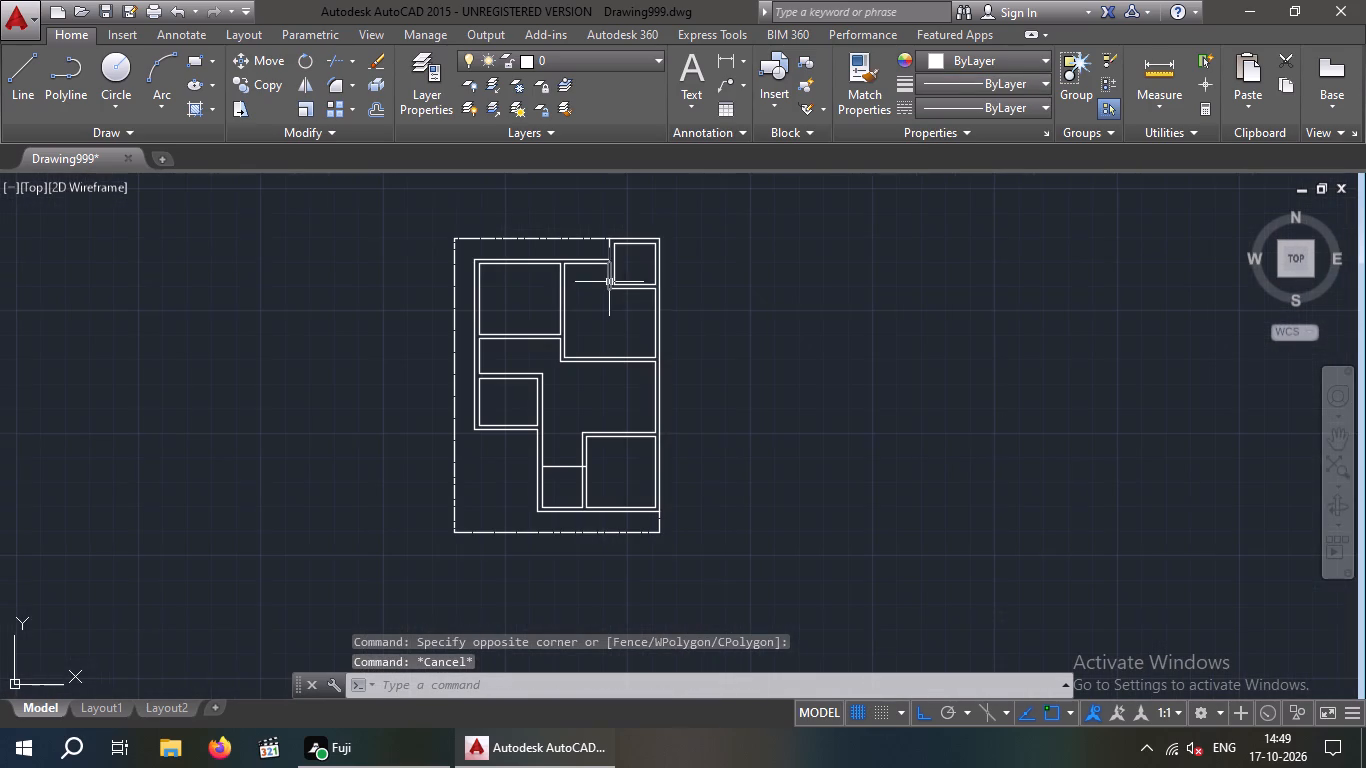
{"action": "scroll", "coordinate": [498, 527], "scroll_direction": "up", "scroll_amount": 2}
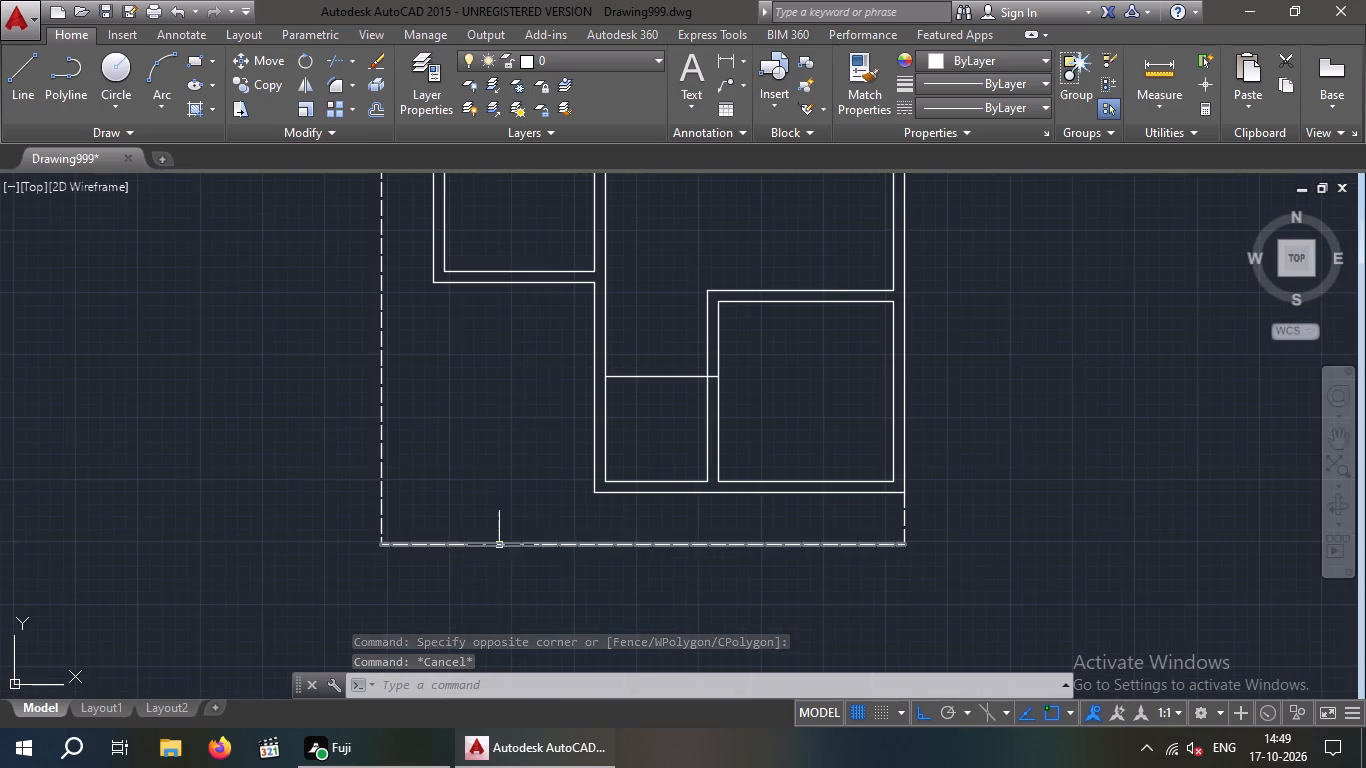
{"action": "scroll", "coordinate": [498, 546], "scroll_direction": "up", "scroll_amount": 2}
{"action": "scroll", "coordinate": [563, 458], "scroll_direction": "down", "scroll_amount": 1}
{"action": "middle_click_drag", "start_coordinate": [561, 459], "coordinate": [423, 544]}
{"action": "scroll", "coordinate": [428, 521], "scroll_direction": "down", "scroll_amount": 1}
{"action": "key", "text": "Escape"}
{"action": "key", "text": "Escape"}
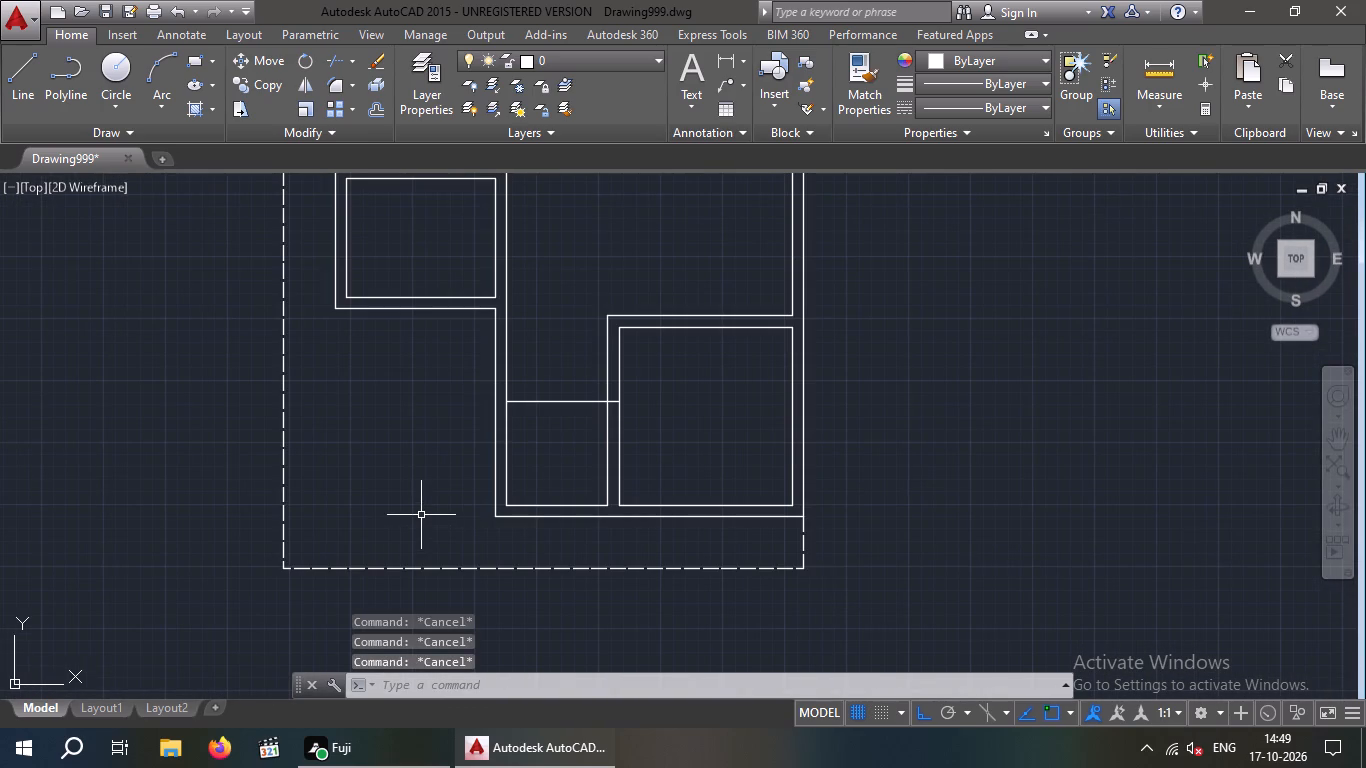
Draw vertical construction lines (XLINE) through the outer and inner faces of the new plan's left exterior wall.
{"action": "scroll", "coordinate": [550, 299], "scroll_direction": "down", "scroll_amount": 2}
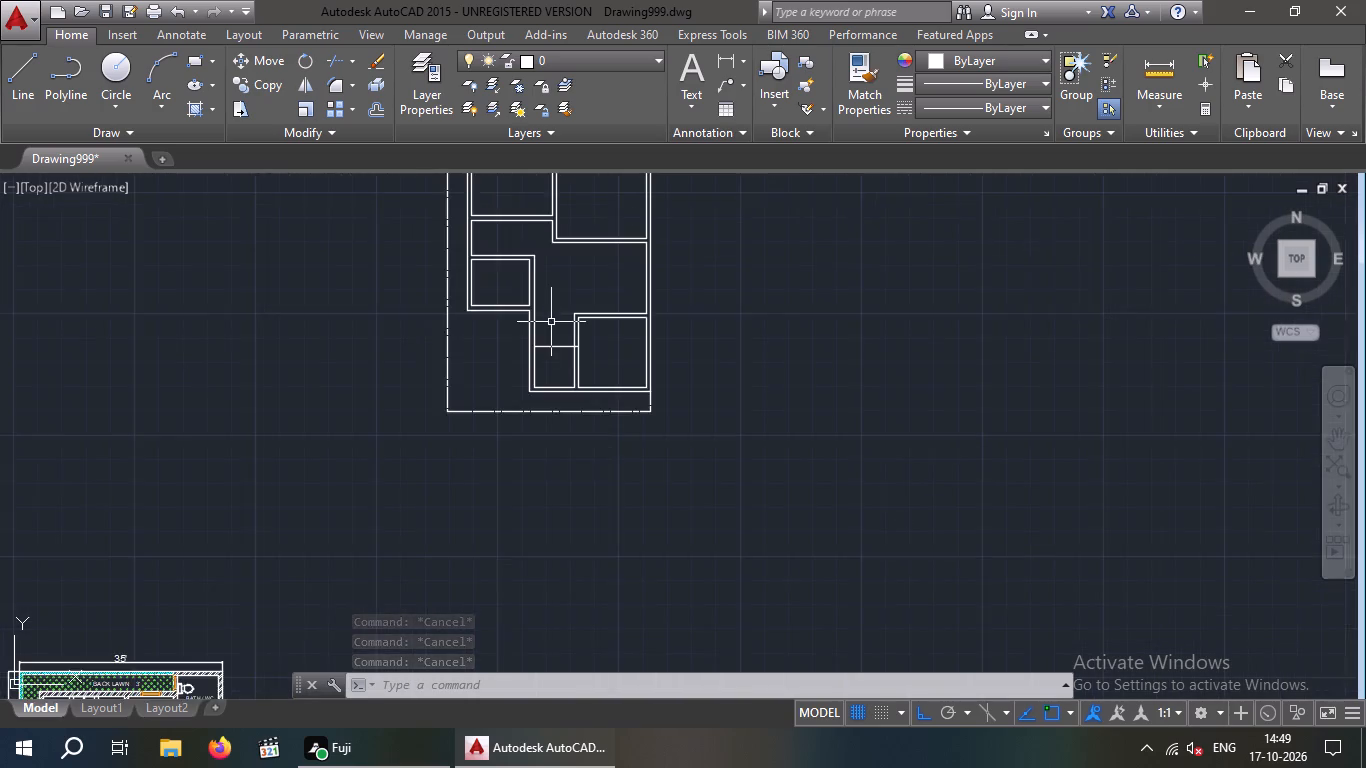
{"action": "middle_click_drag", "start_coordinate": [553, 326], "coordinate": [505, 432]}
{"action": "scroll", "coordinate": [530, 307], "scroll_direction": "up", "scroll_amount": 1}
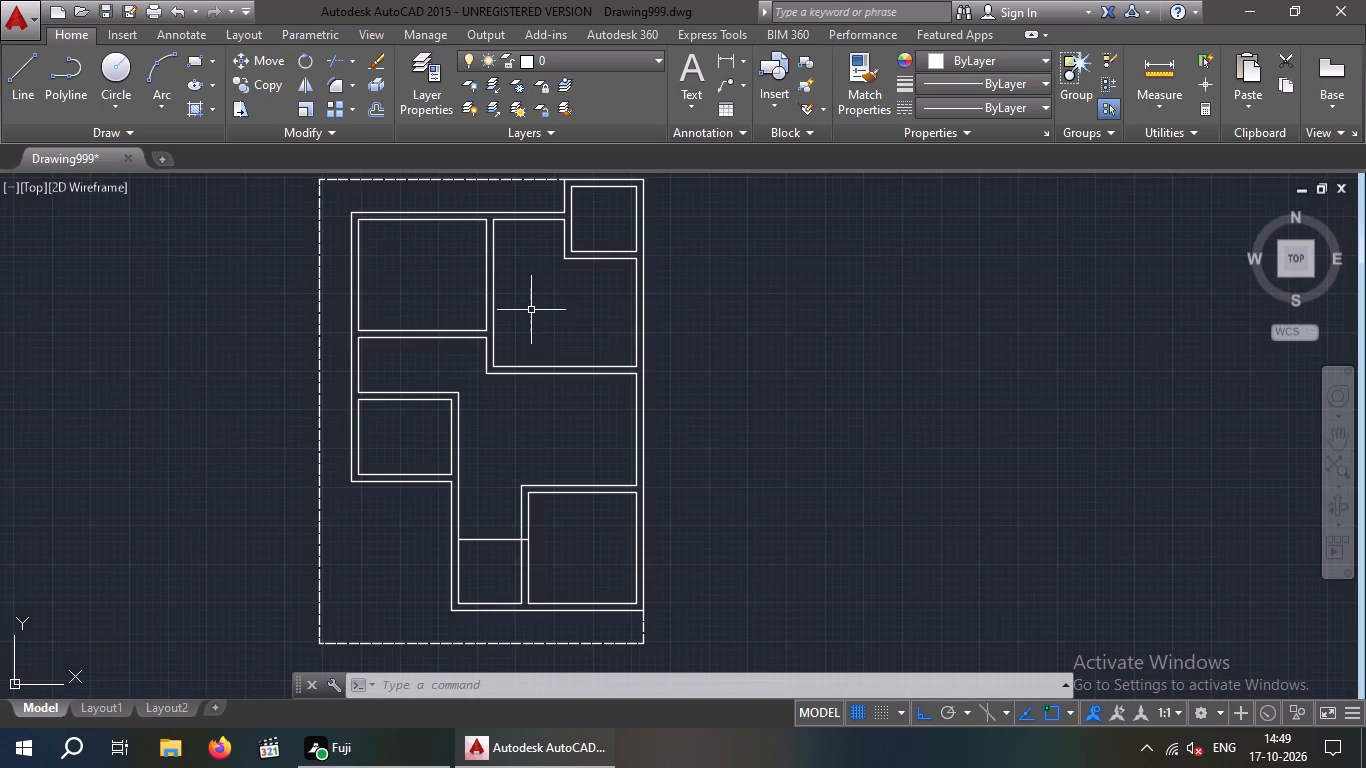
{"action": "type", "text": "XL"}
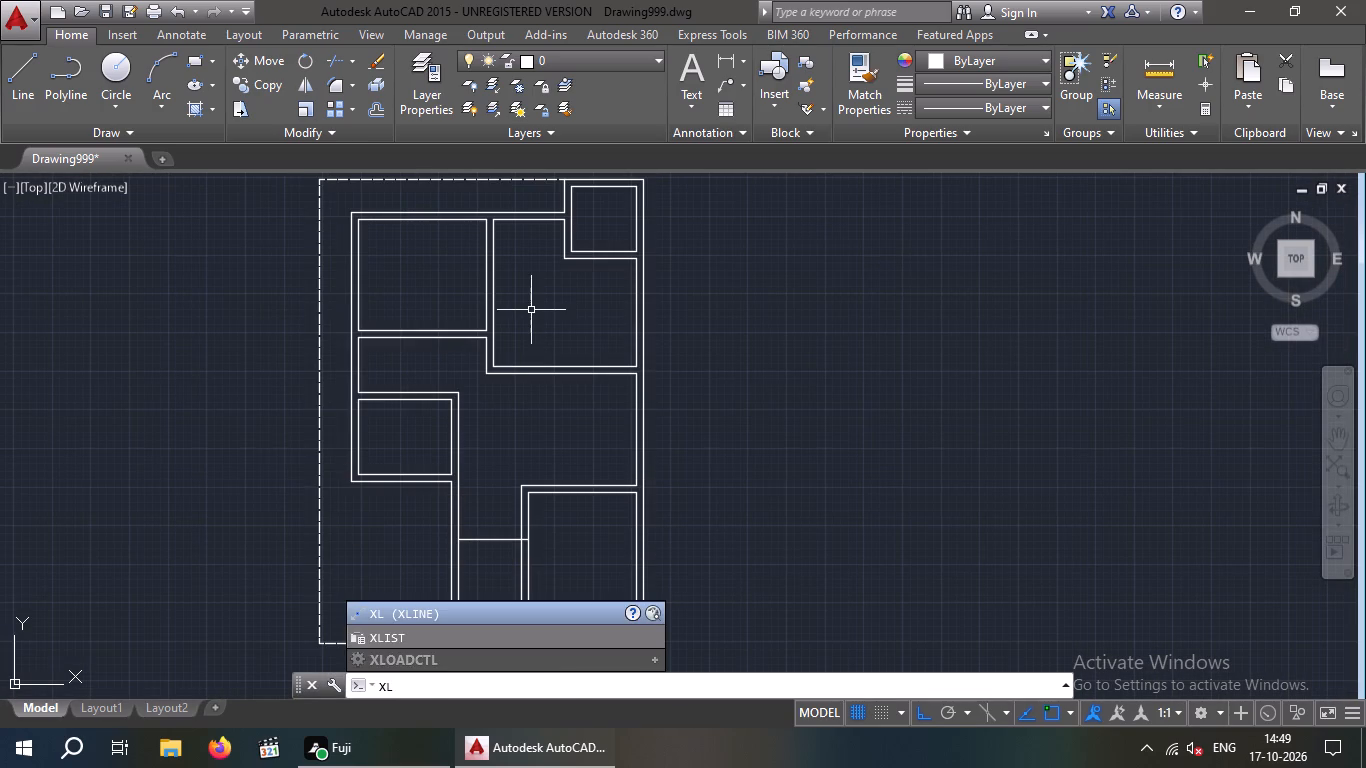
{"action": "key", "text": "Return"}
{"action": "key", "text": "v"}
{"action": "key", "text": "Return"}
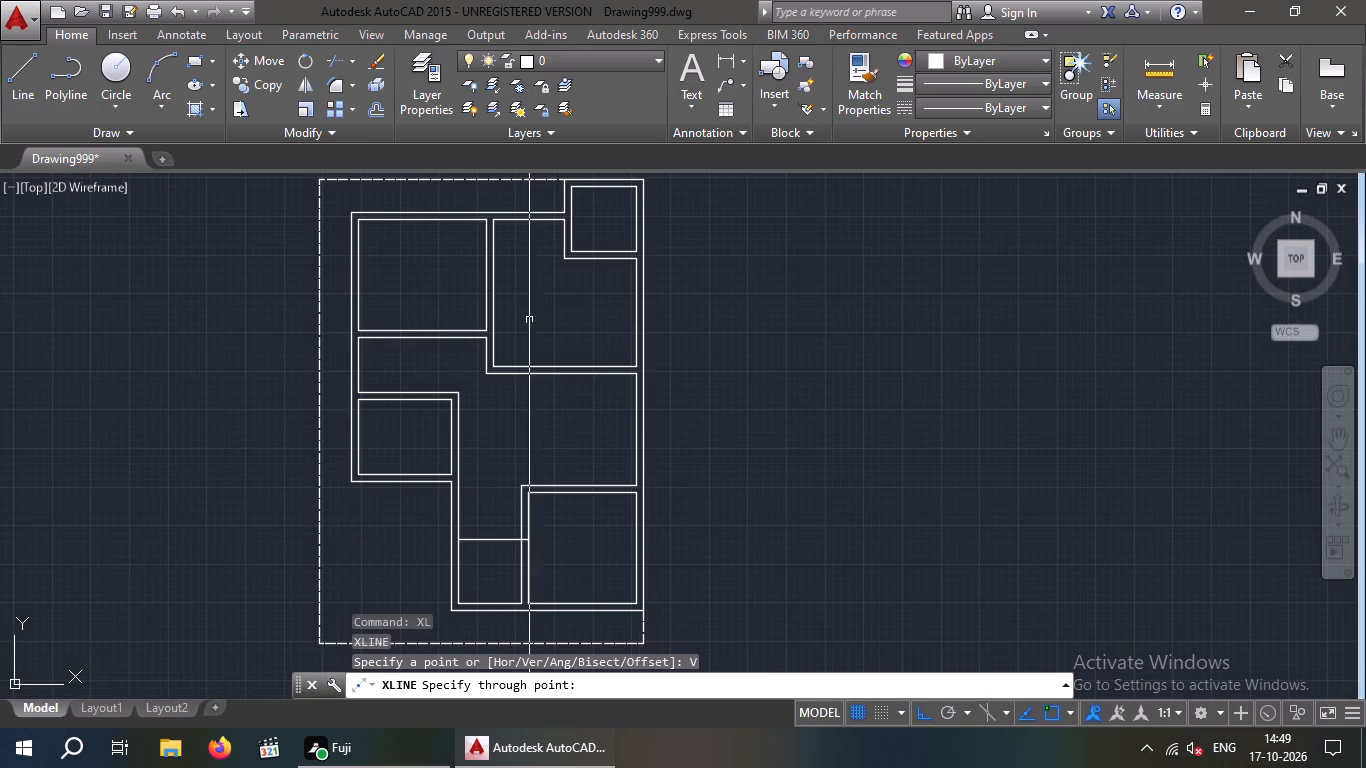
{"action": "scroll", "coordinate": [337, 518], "scroll_direction": "up", "scroll_amount": 3}
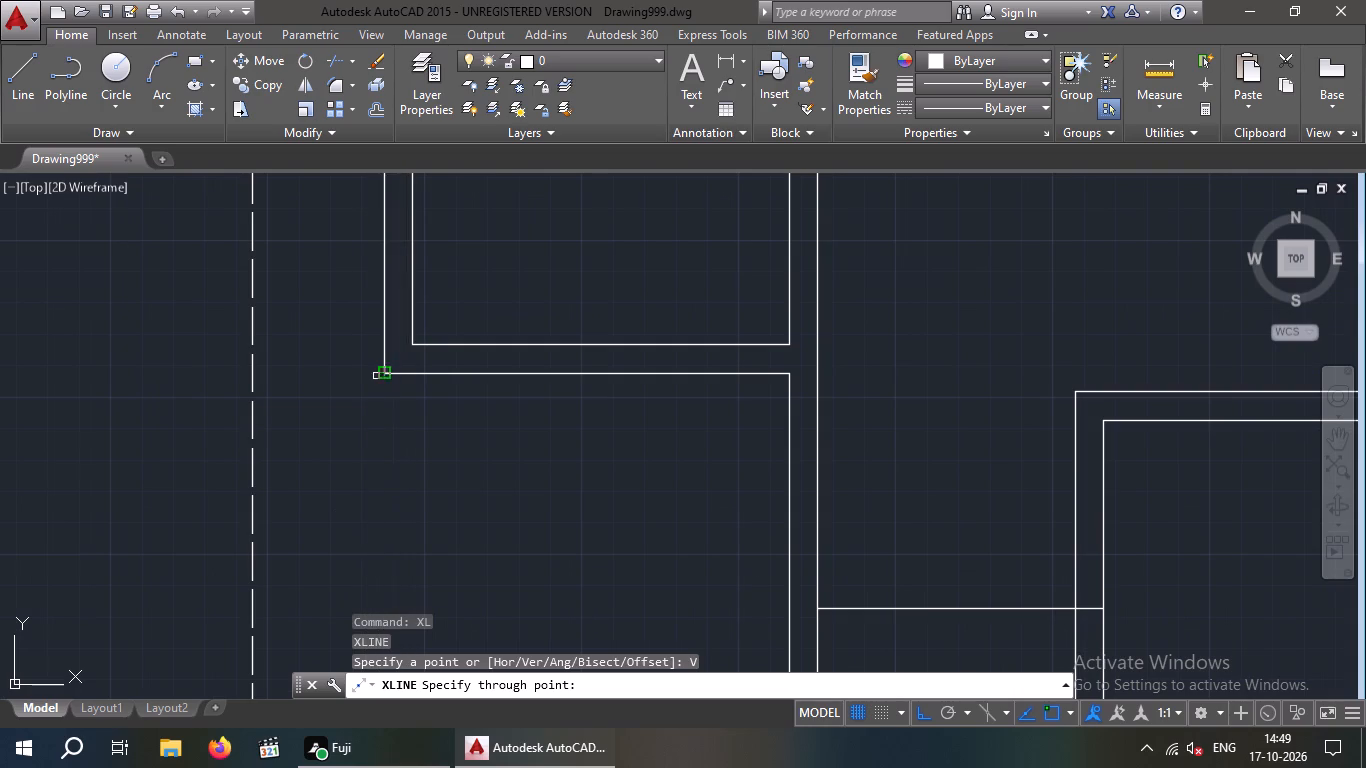
{"action": "left_click", "coordinate": [380, 376]}
{"action": "left_click", "coordinate": [409, 339]}
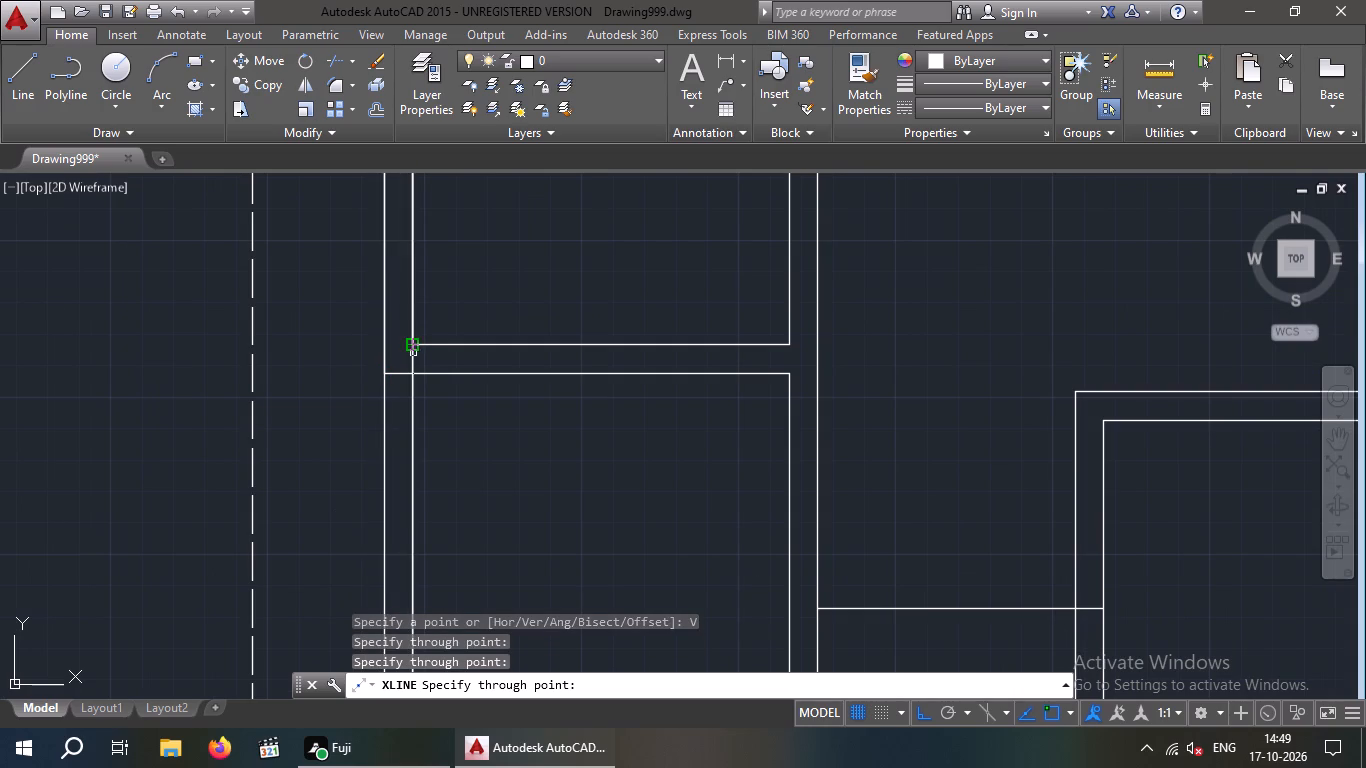
Add vertical construction lines along both faces of the lower narrow room's left wall, the partition beside it, and the right exterior wall.
{"action": "scroll", "coordinate": [413, 354], "scroll_direction": "down", "scroll_amount": 2}
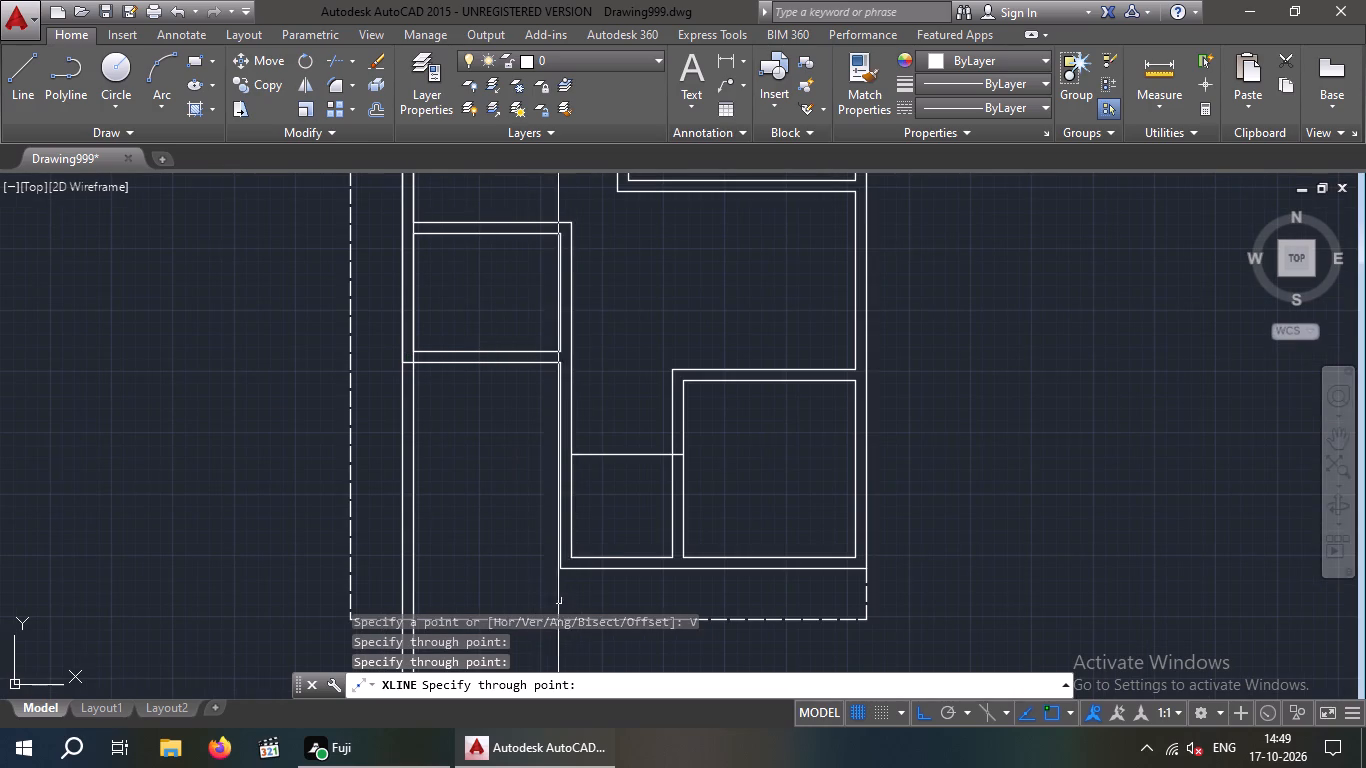
{"action": "middle_click_drag", "start_coordinate": [536, 588], "coordinate": [515, 495]}
{"action": "scroll", "coordinate": [543, 485], "scroll_direction": "up", "scroll_amount": 1}
{"action": "left_click", "coordinate": [535, 472]}
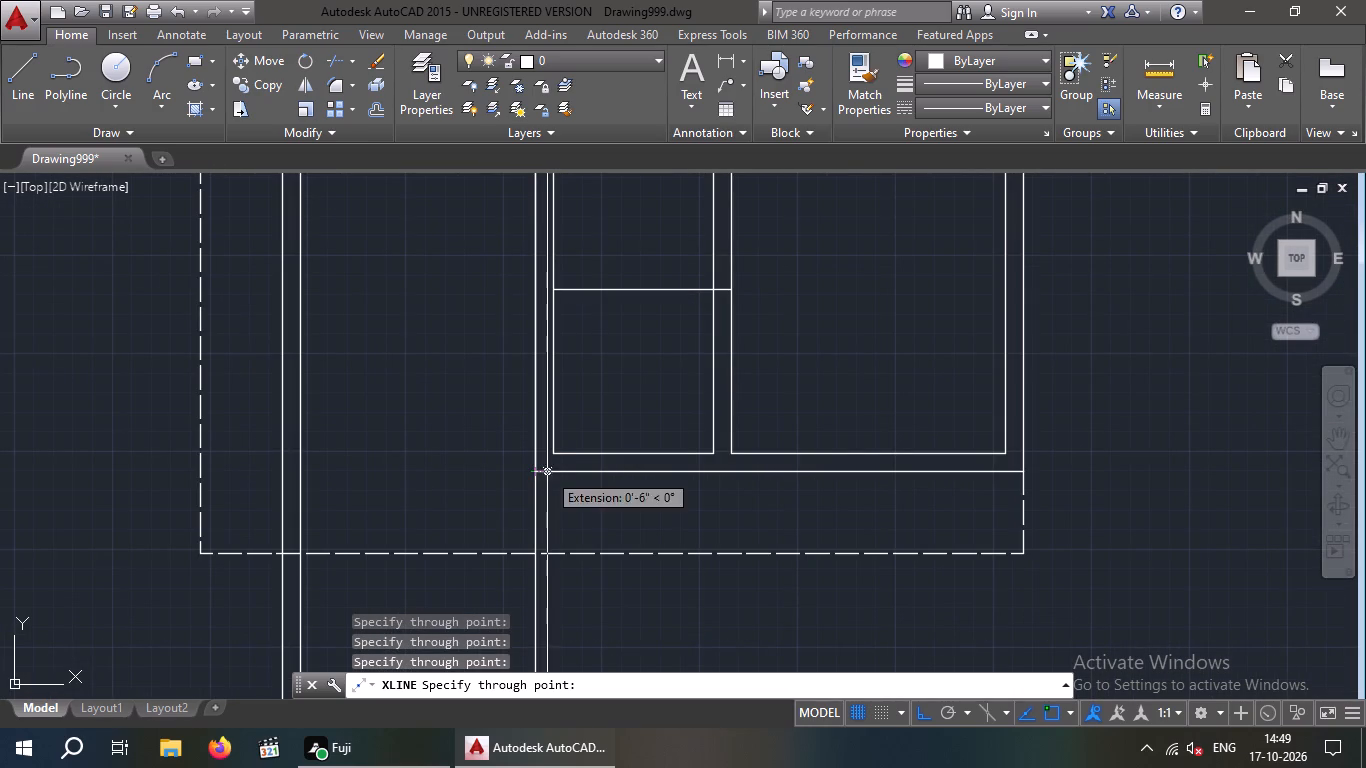
{"action": "left_click", "coordinate": [557, 457]}
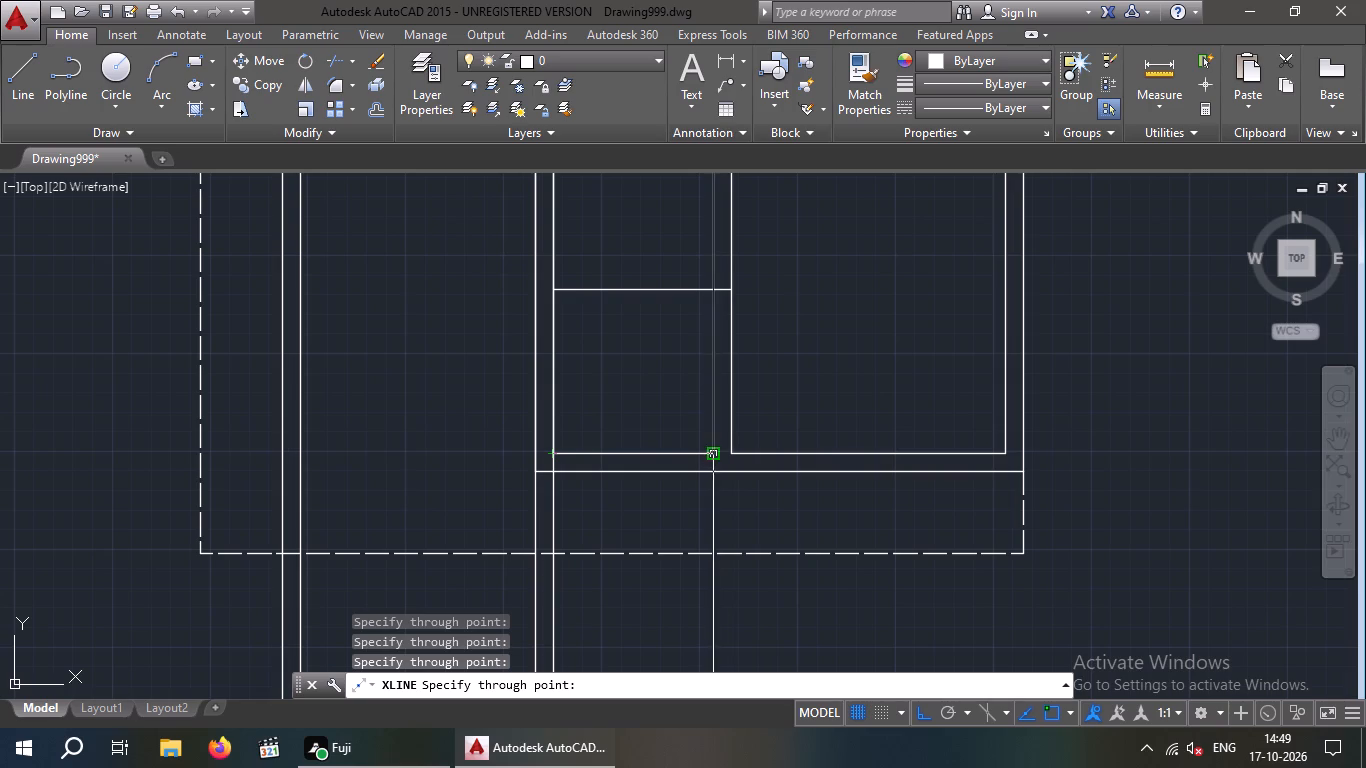
{"action": "left_click", "coordinate": [712, 457]}
{"action": "left_click", "coordinate": [729, 455]}
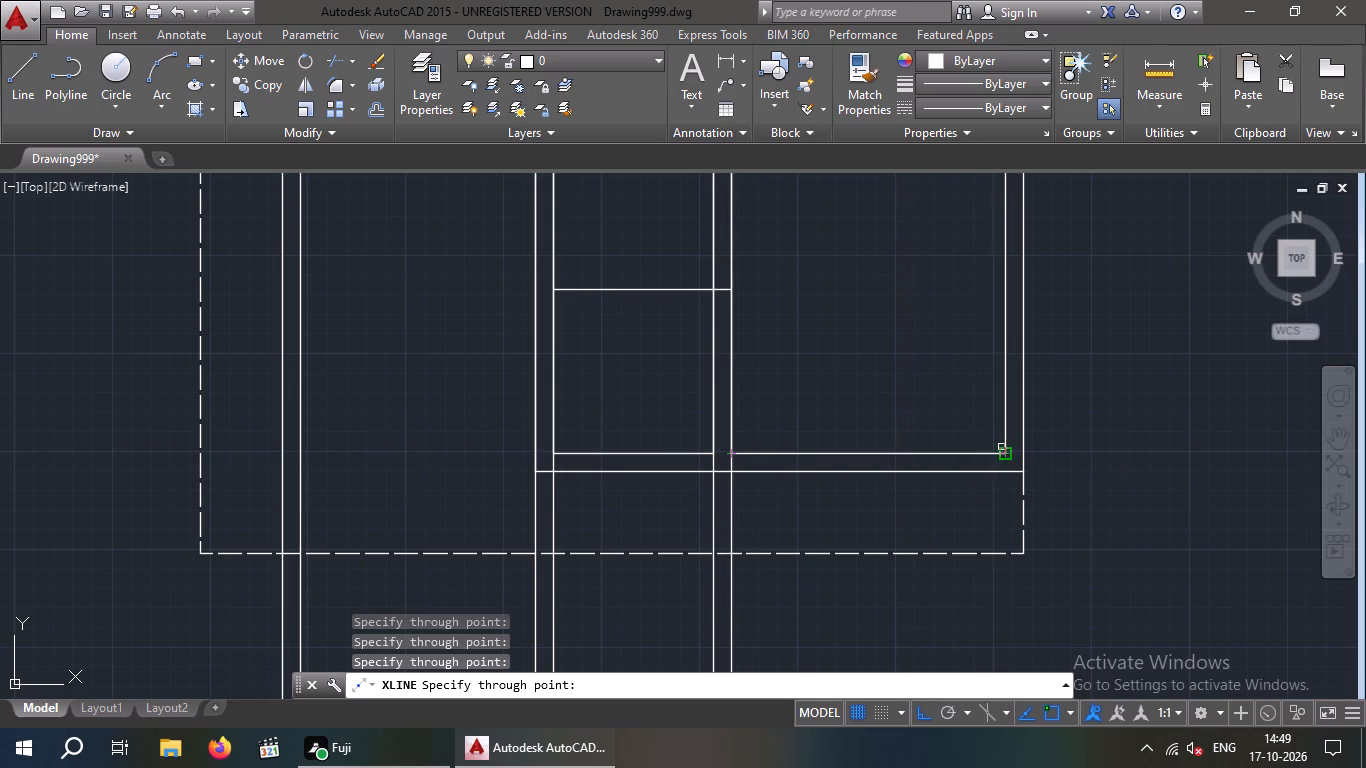
{"action": "left_click", "coordinate": [1007, 456]}
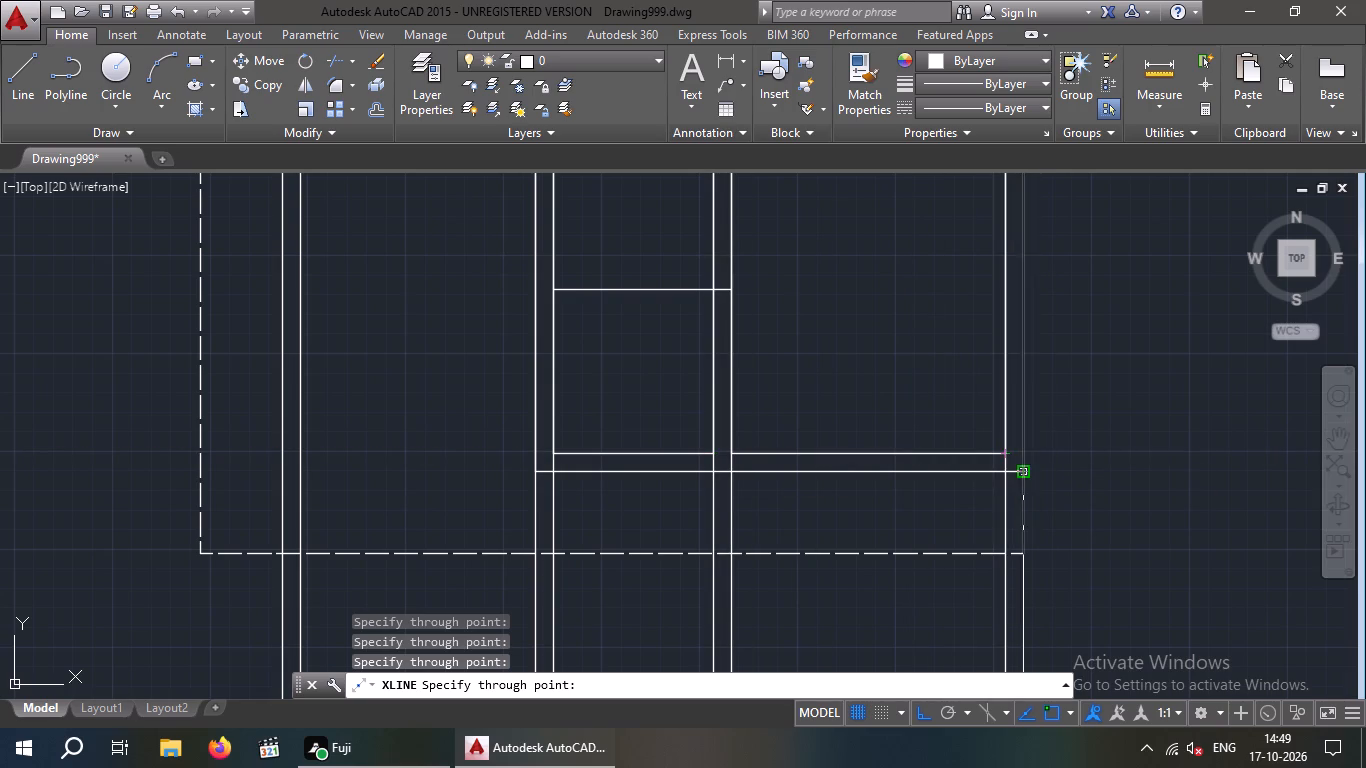
{"action": "left_click", "coordinate": [1026, 474]}
Add vertical construction lines along both faces of the partition between the upper-left room and the large upper-right room.
{"action": "middle_click_drag", "start_coordinate": [860, 395], "coordinate": [865, 402]}
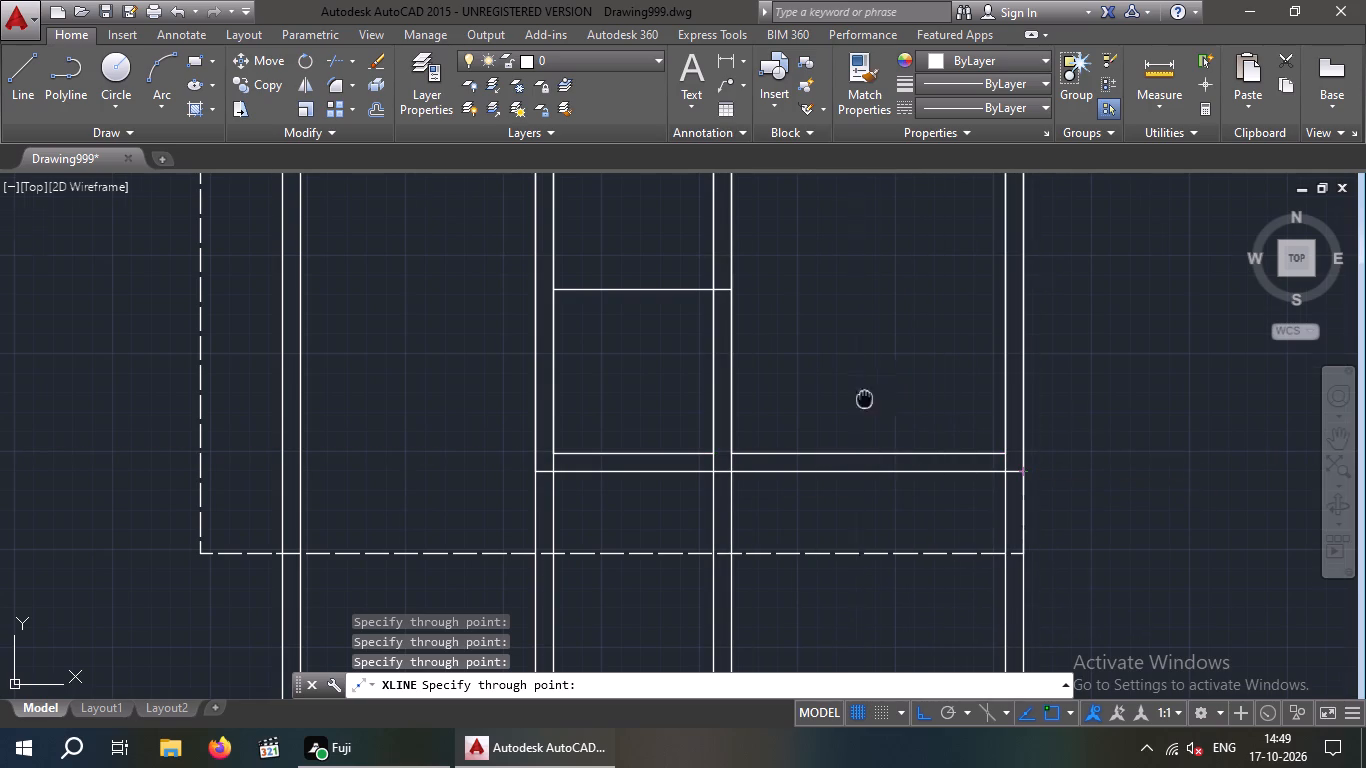
{"action": "middle_click_drag", "start_coordinate": [865, 402], "coordinate": [849, 599]}
{"action": "scroll", "coordinate": [825, 509], "scroll_direction": "down", "scroll_amount": 1}
{"action": "middle_click_drag", "start_coordinate": [823, 522], "coordinate": [807, 622]}
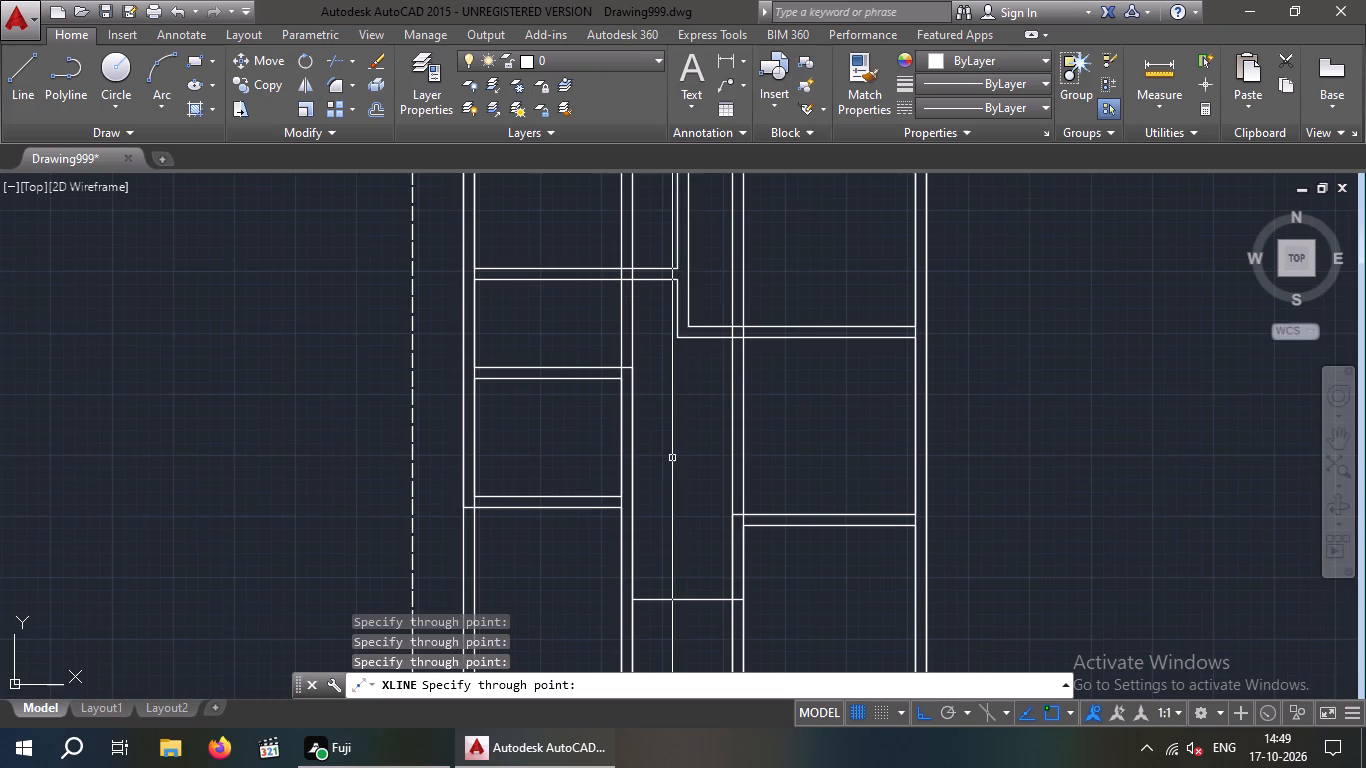
{"action": "middle_click_drag", "start_coordinate": [677, 461], "coordinate": [650, 640]}
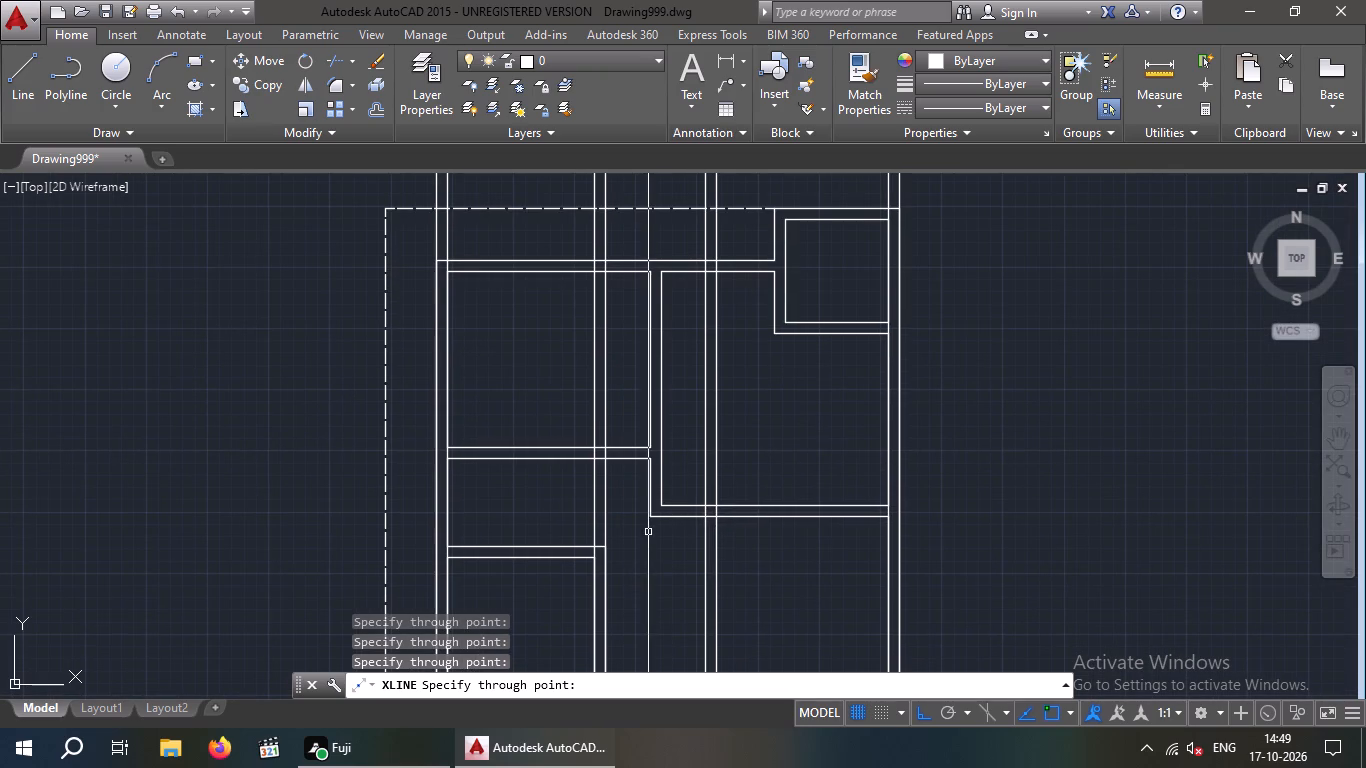
{"action": "left_click", "coordinate": [651, 520]}
{"action": "left_click", "coordinate": [662, 508]}
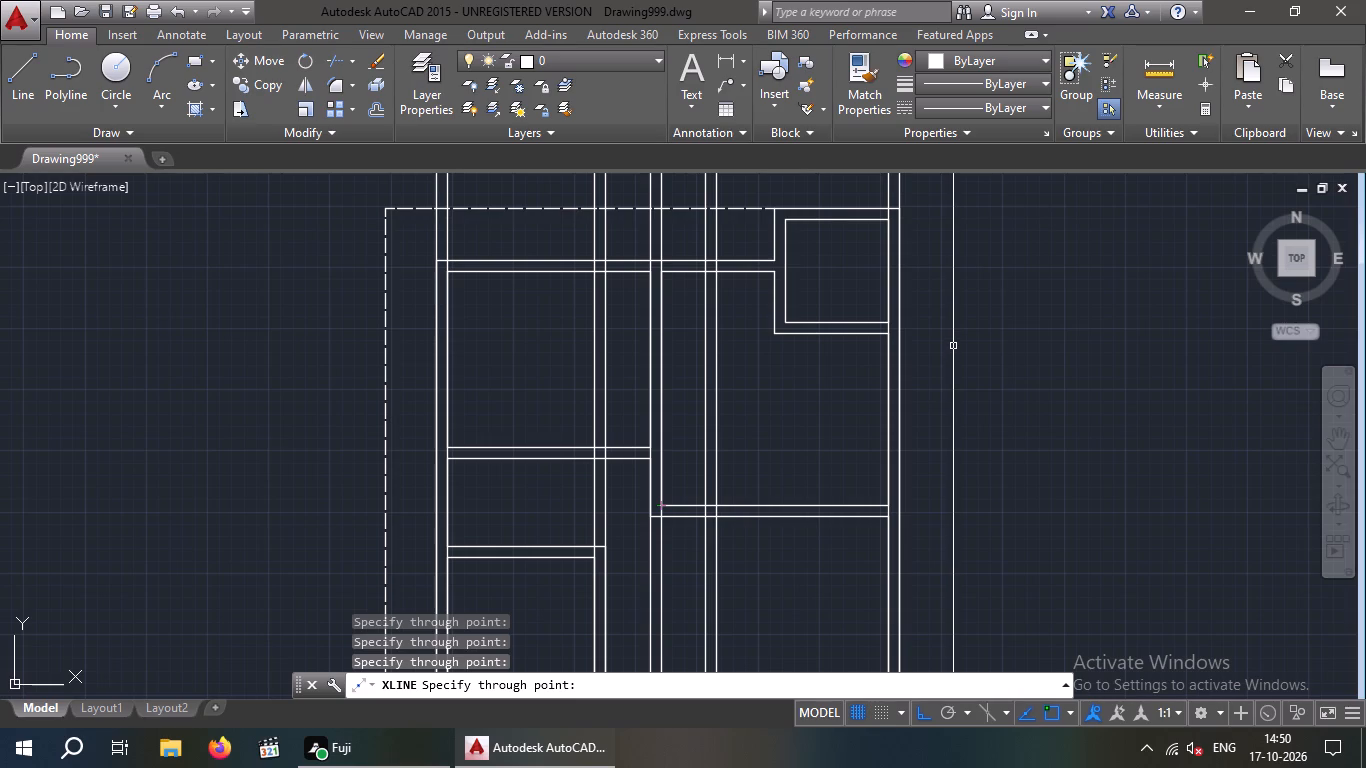
{"action": "key", "text": "Escape"}
{"action": "key", "text": "Escape"}
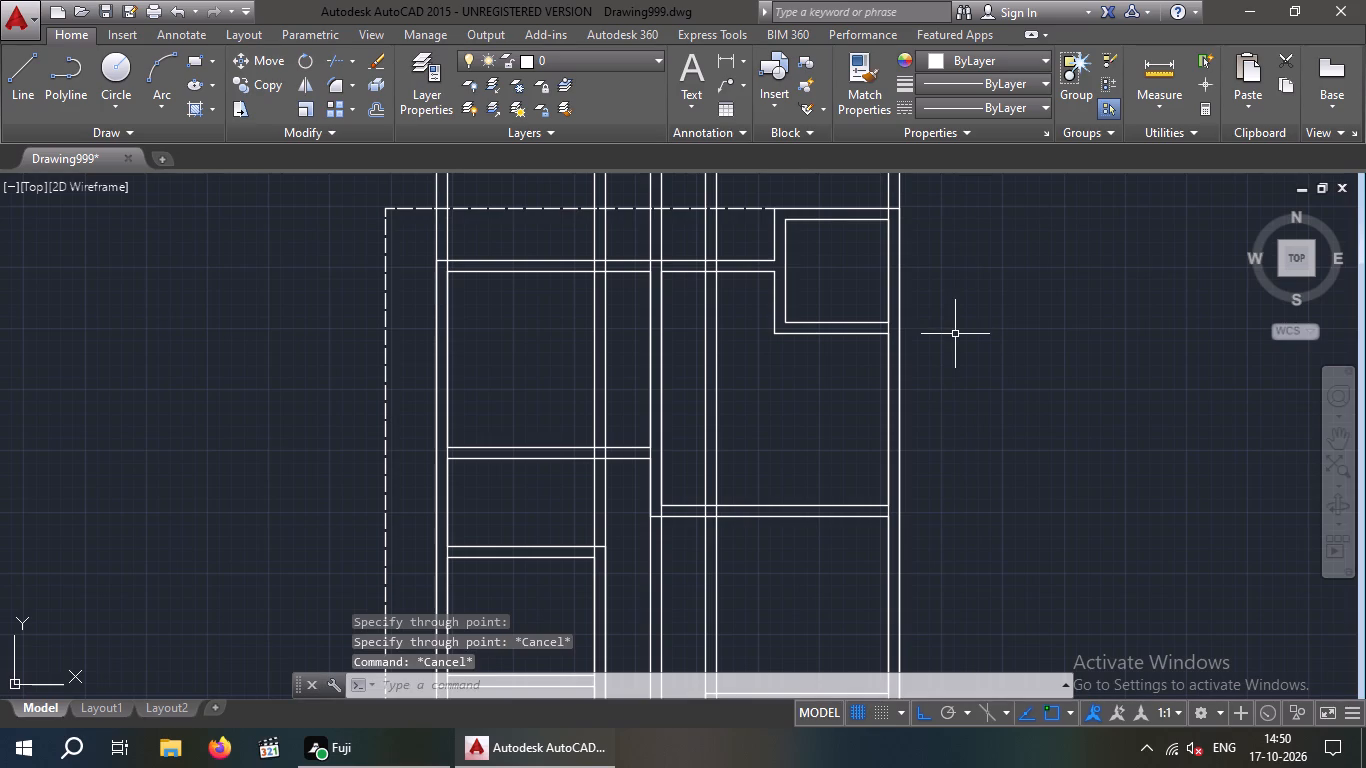
Draw horizontal construction lines (XLINE) along both faces of the upper-left room's top and bottom walls.
{"action": "key", "text": "x"}
{"action": "key", "text": "l"}
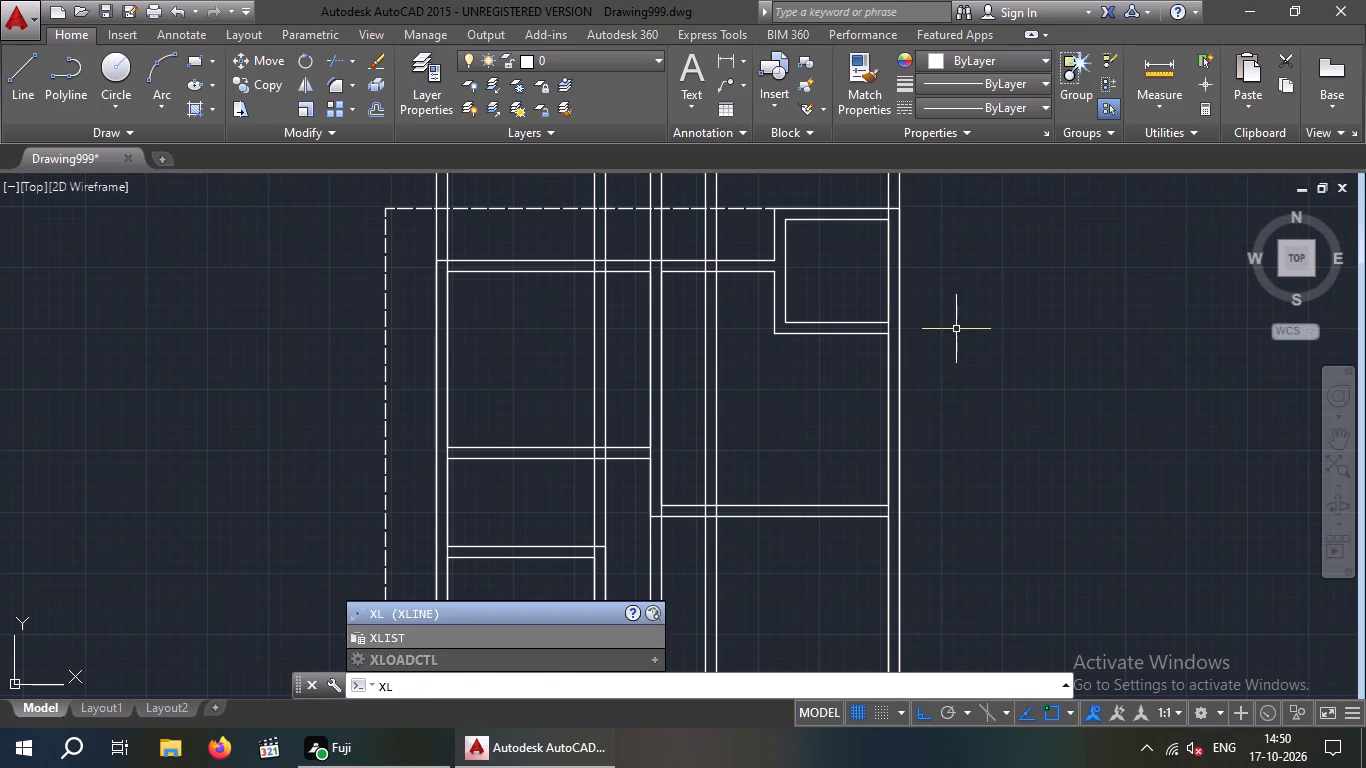
{"action": "key", "text": "Return"}
{"action": "key", "text": "h"}
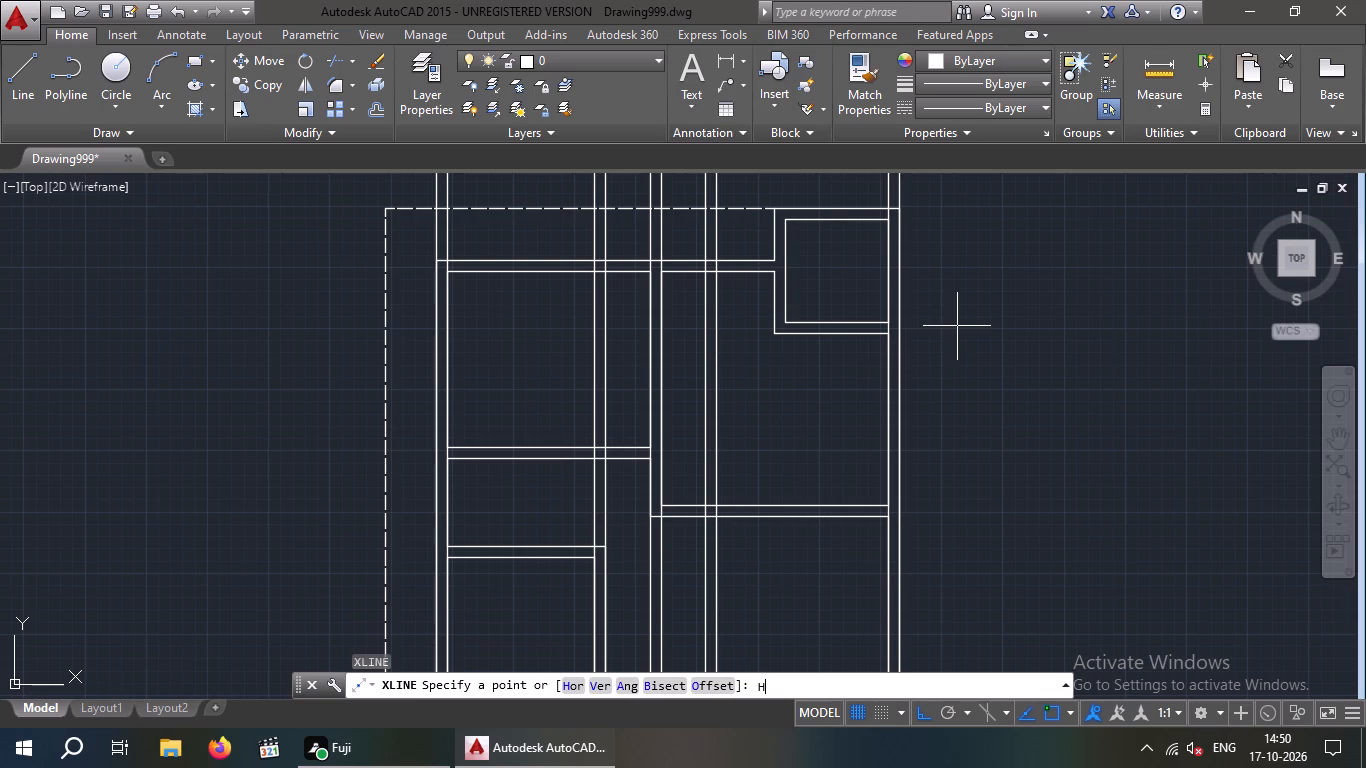
{"action": "key", "text": "Return"}
{"action": "scroll", "coordinate": [387, 247], "scroll_direction": "up", "scroll_amount": 3}
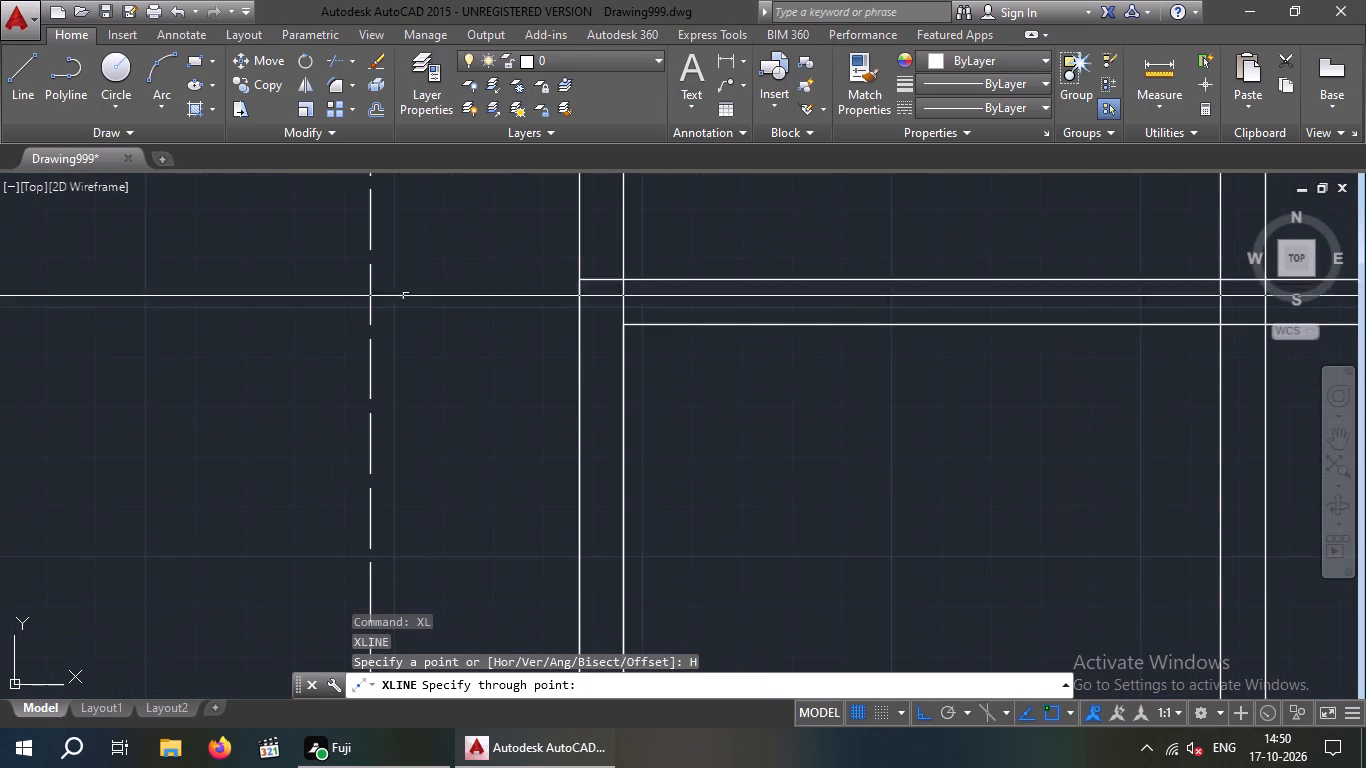
{"action": "left_click", "coordinate": [577, 278]}
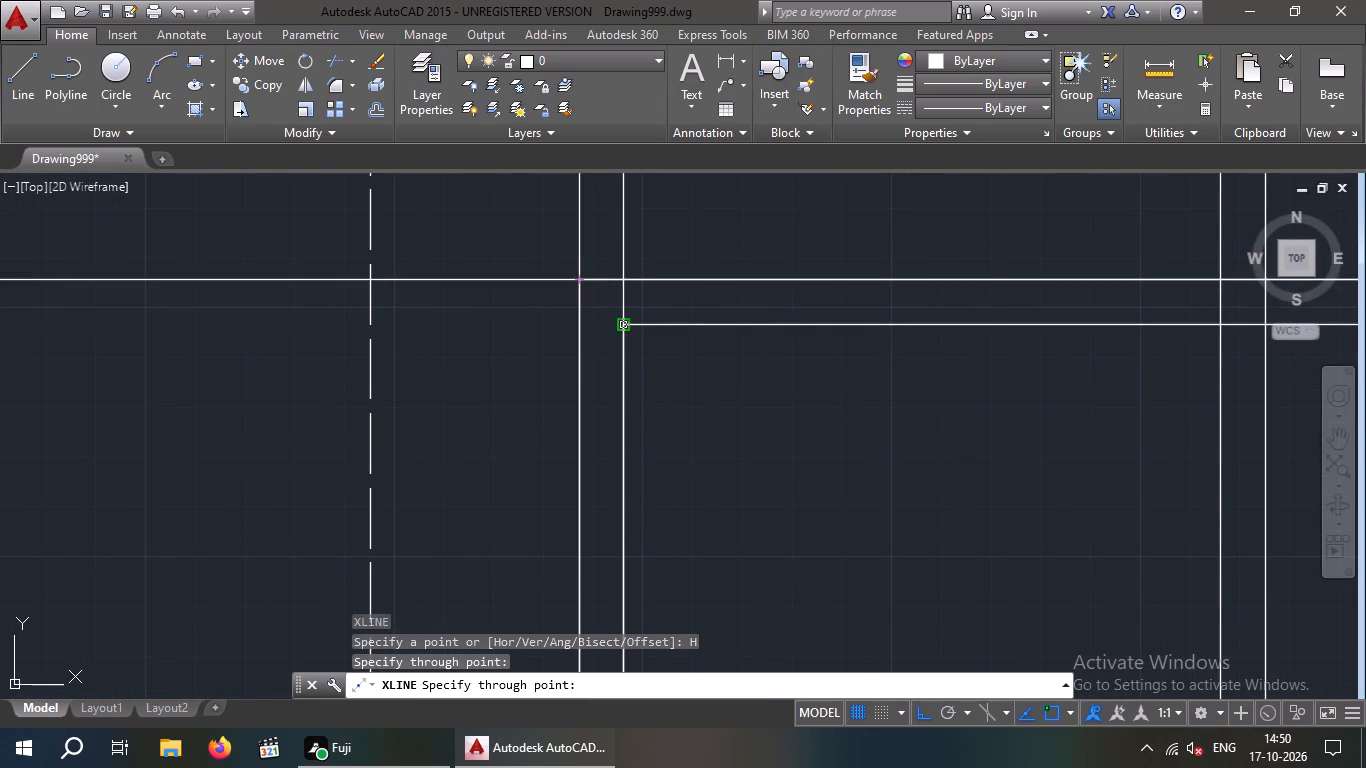
{"action": "left_click", "coordinate": [621, 325]}
{"action": "scroll", "coordinate": [650, 309], "scroll_direction": "down", "scroll_amount": 3}
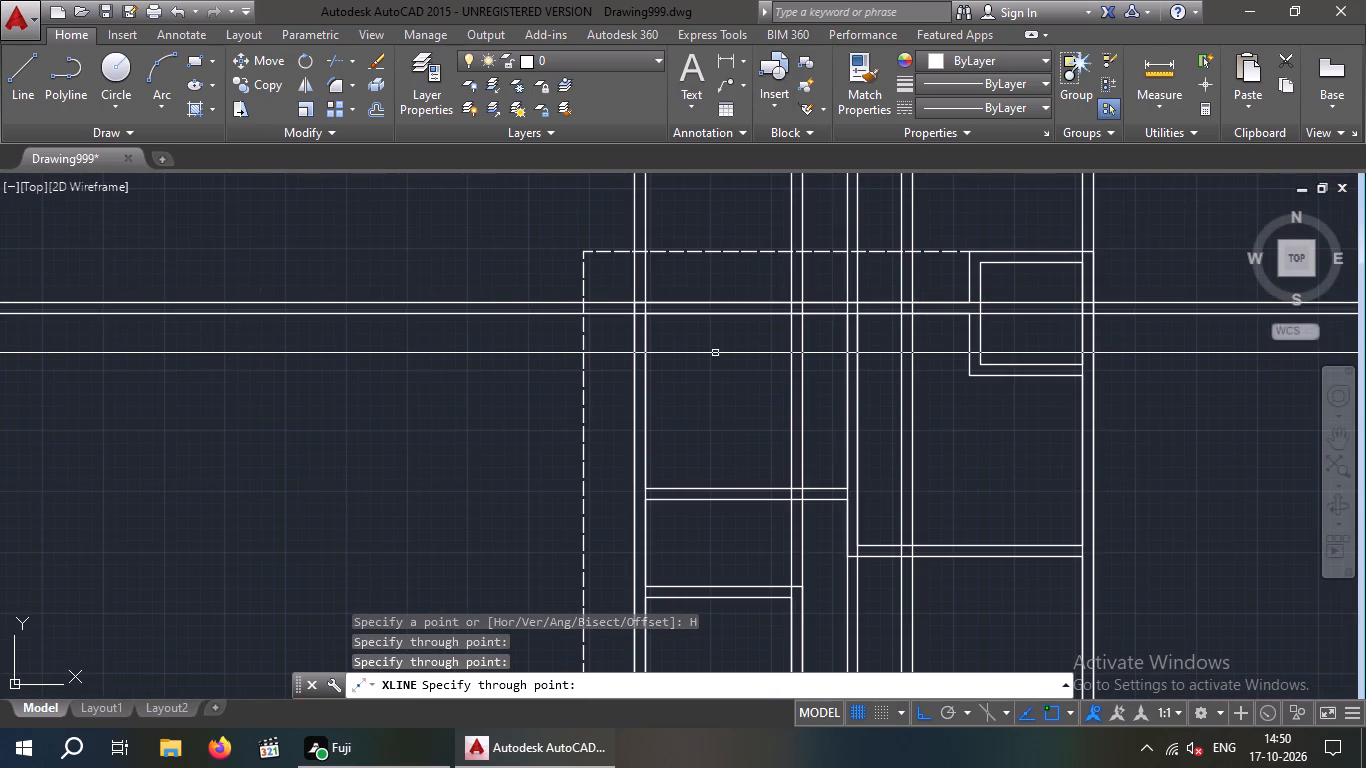
{"action": "middle_click_drag", "start_coordinate": [713, 353], "coordinate": [603, 322]}
{"action": "scroll", "coordinate": [535, 472], "scroll_direction": "up", "scroll_amount": 2}
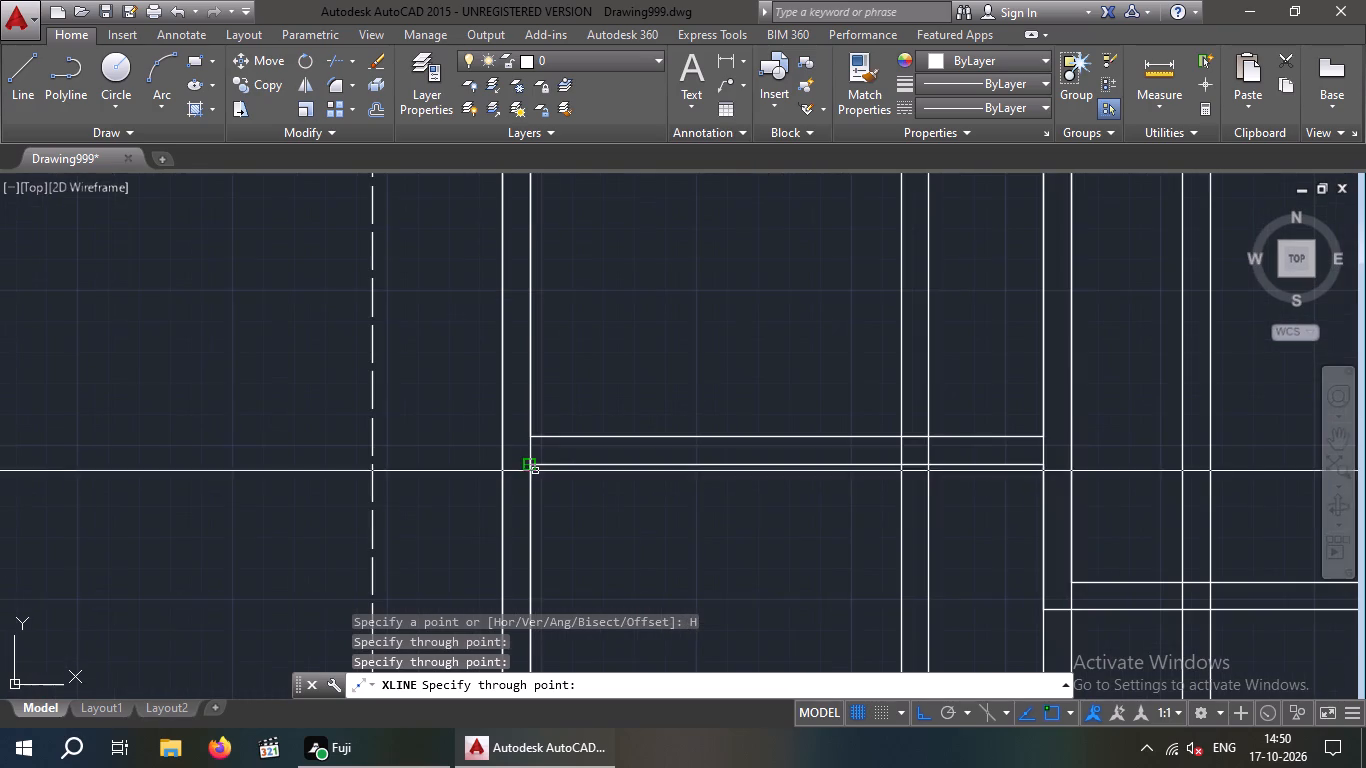
{"action": "left_click", "coordinate": [533, 460]}
{"action": "left_click", "coordinate": [533, 440]}
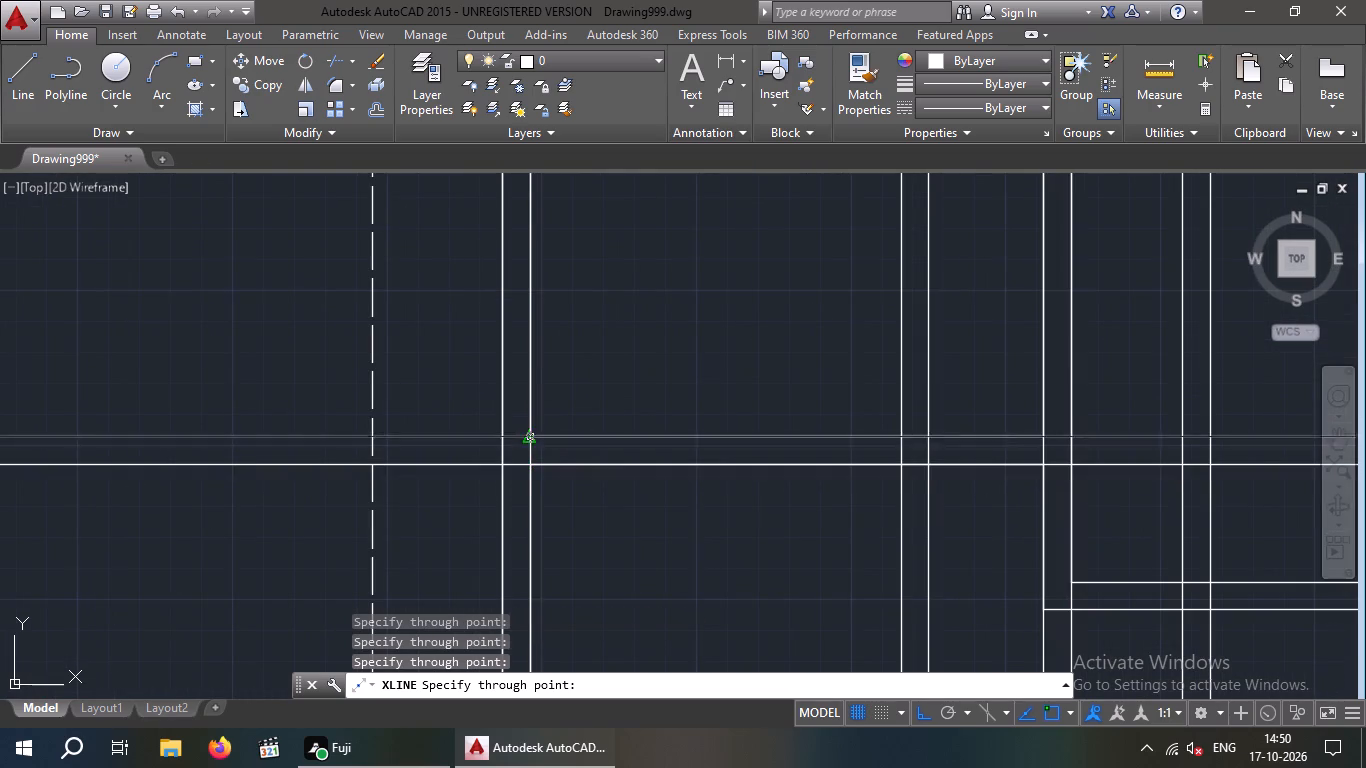
Add horizontal construction lines along both faces of the smaller left room's top and bottom walls.
{"action": "scroll", "coordinate": [540, 432], "scroll_direction": "down", "scroll_amount": 3}
{"action": "middle_click_drag", "start_coordinate": [569, 490], "coordinate": [556, 412]}
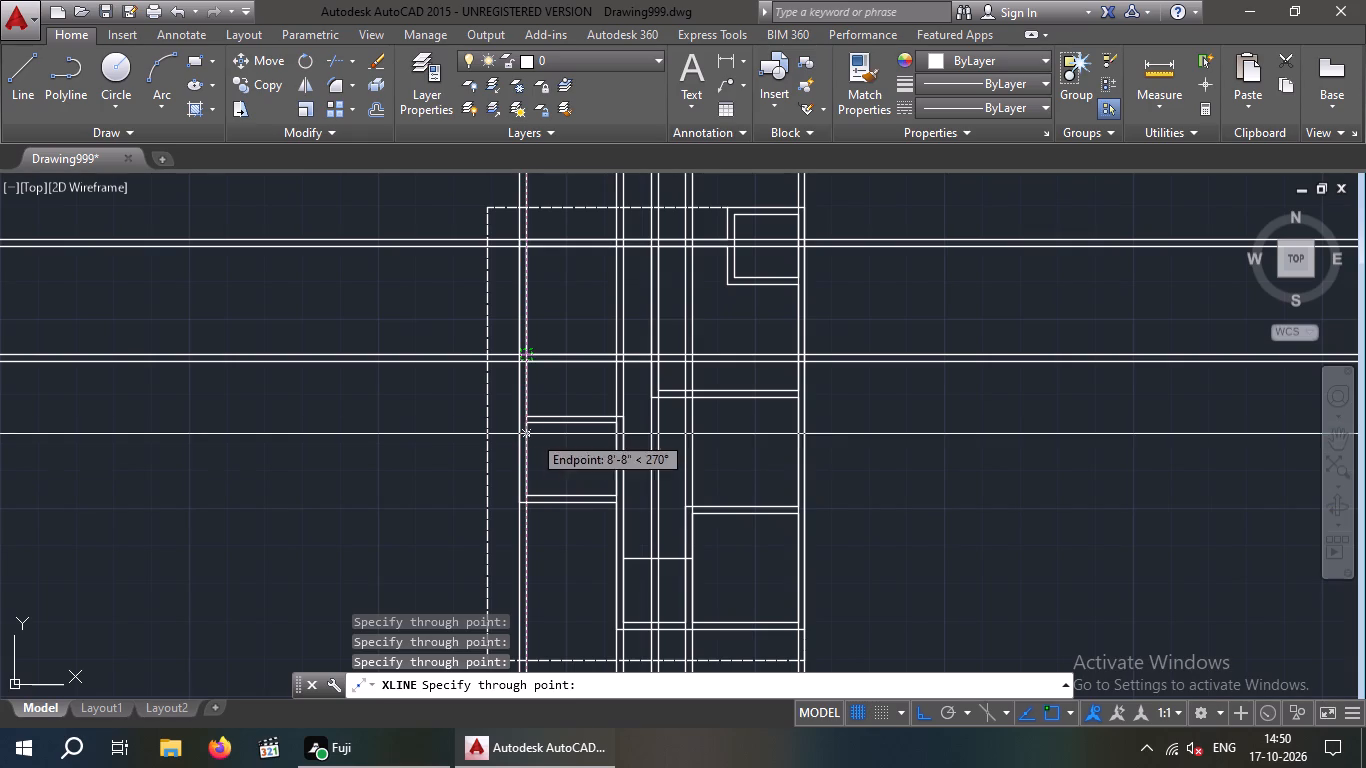
{"action": "scroll", "coordinate": [530, 425], "scroll_direction": "up", "scroll_amount": 2}
{"action": "left_click", "coordinate": [515, 420]}
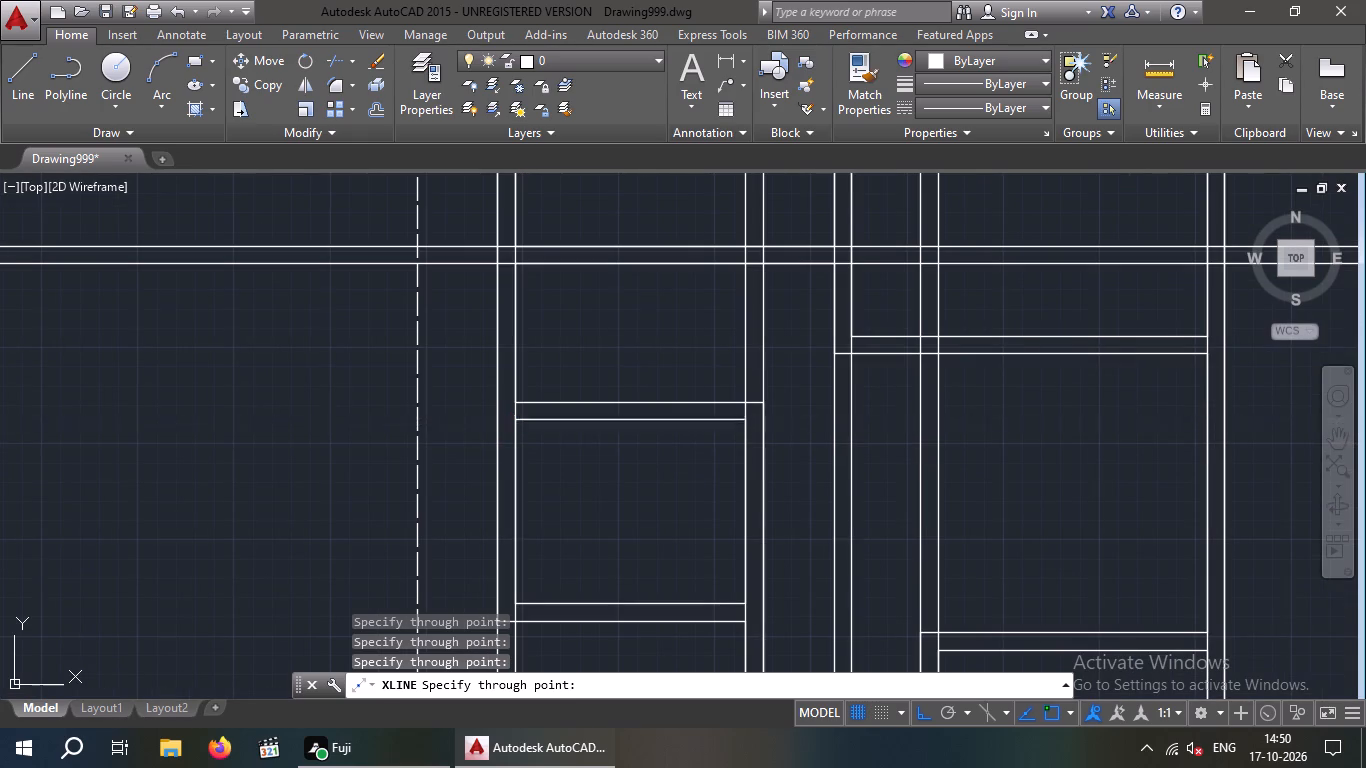
{"action": "left_click", "coordinate": [514, 404]}
{"action": "middle_click_drag", "start_coordinate": [547, 556], "coordinate": [545, 554]}
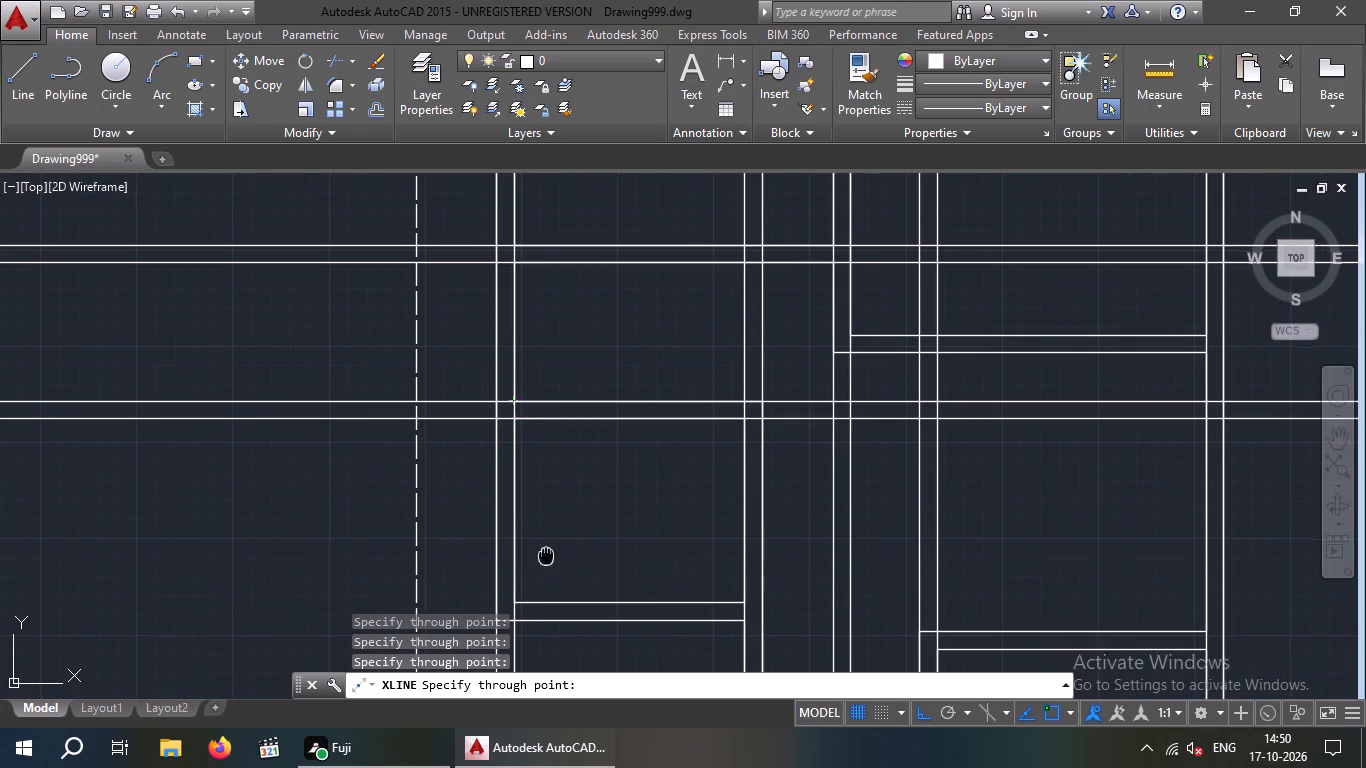
{"action": "middle_click_drag", "start_coordinate": [545, 554], "coordinate": [537, 472]}
{"action": "scroll", "coordinate": [509, 547], "scroll_direction": "up", "scroll_amount": 2}
{"action": "left_click", "coordinate": [493, 524]}
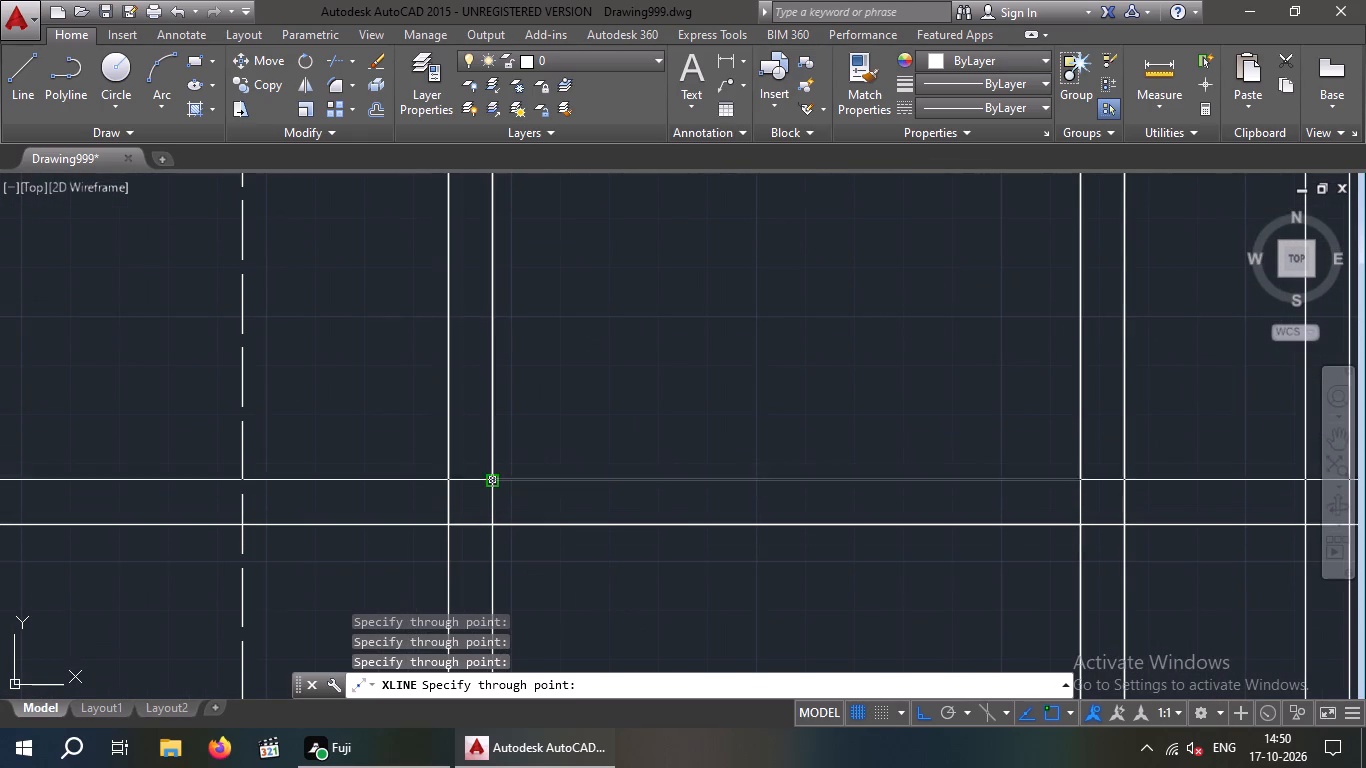
{"action": "left_click", "coordinate": [496, 482]}
Add horizontal construction lines along both faces of the wall below the large upper-right room.
{"action": "scroll", "coordinate": [500, 482], "scroll_direction": "down", "scroll_amount": 3}
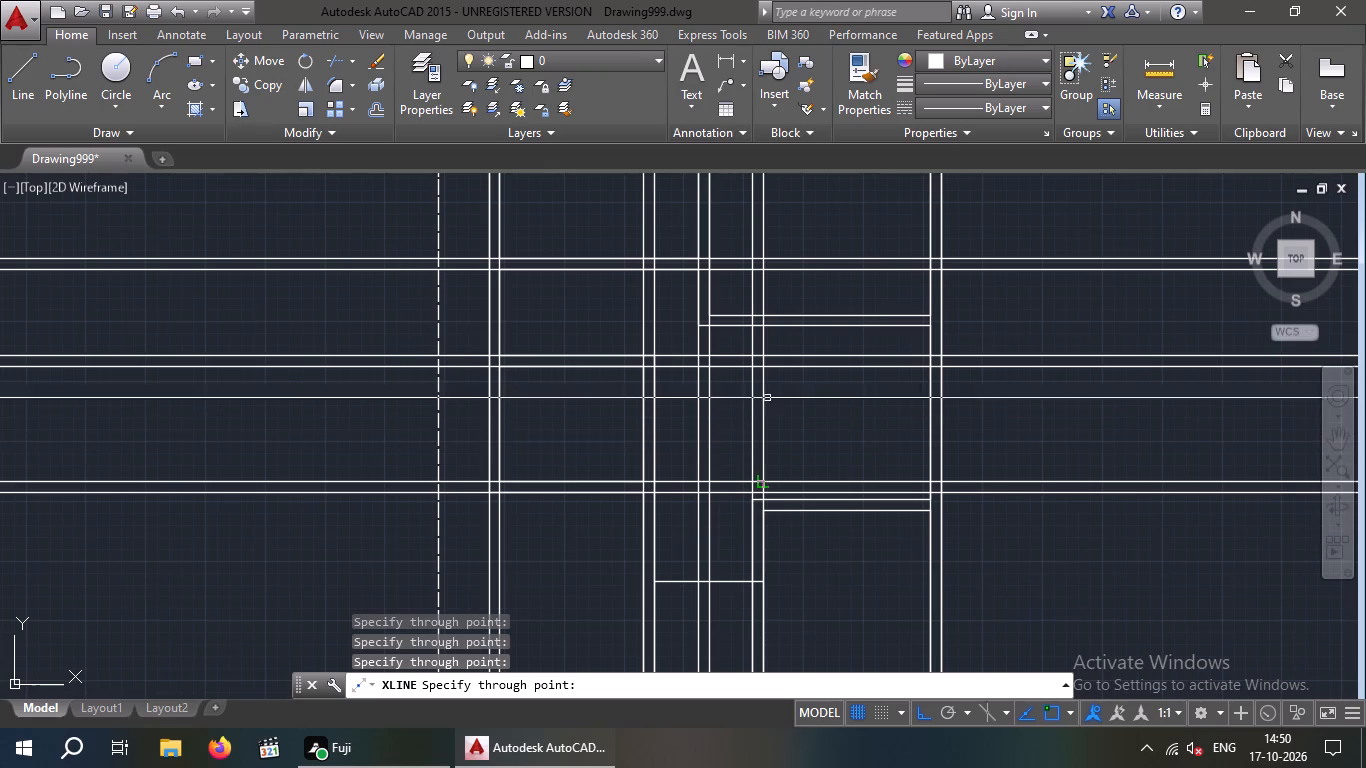
{"action": "scroll", "coordinate": [918, 325], "scroll_direction": "up", "scroll_amount": 2}
{"action": "left_click", "coordinate": [924, 326]}
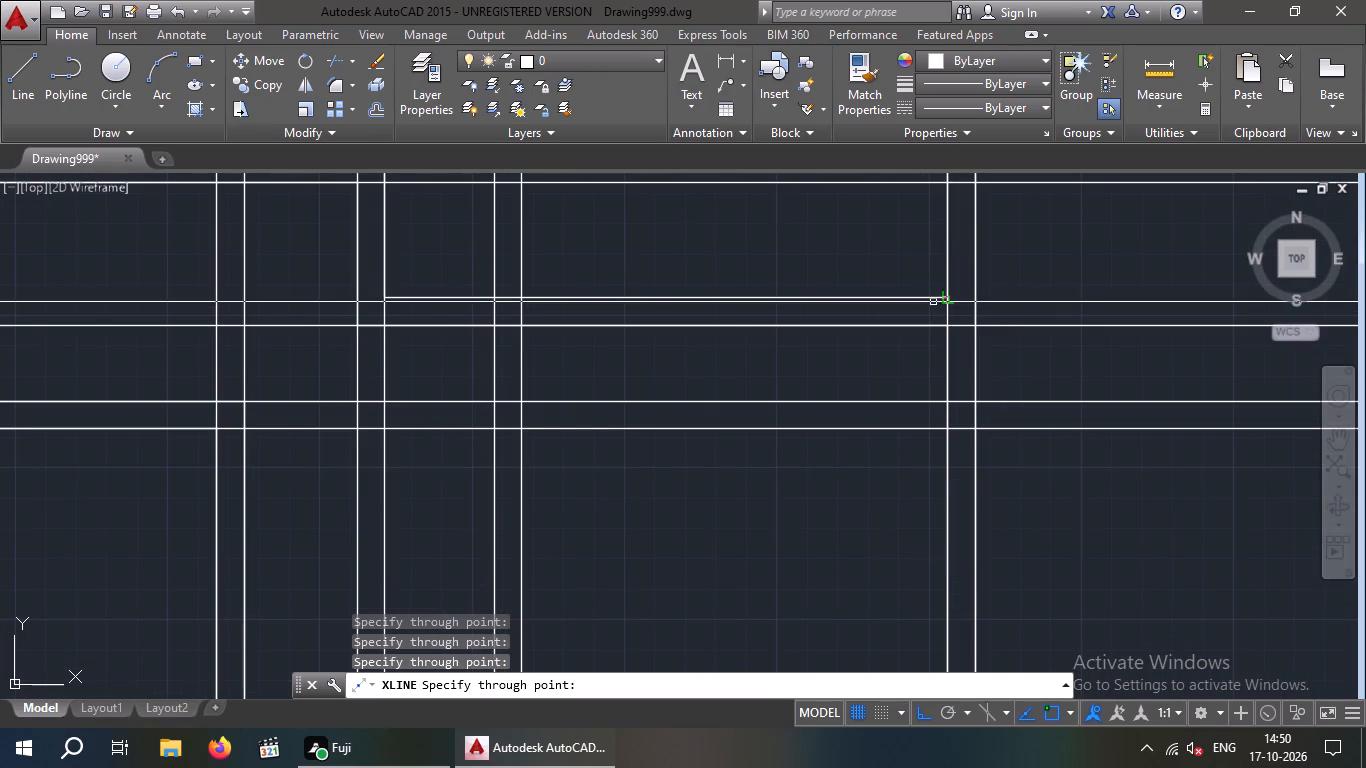
{"action": "left_click", "coordinate": [953, 297]}
{"action": "scroll", "coordinate": [930, 307], "scroll_direction": "down", "scroll_amount": 3}
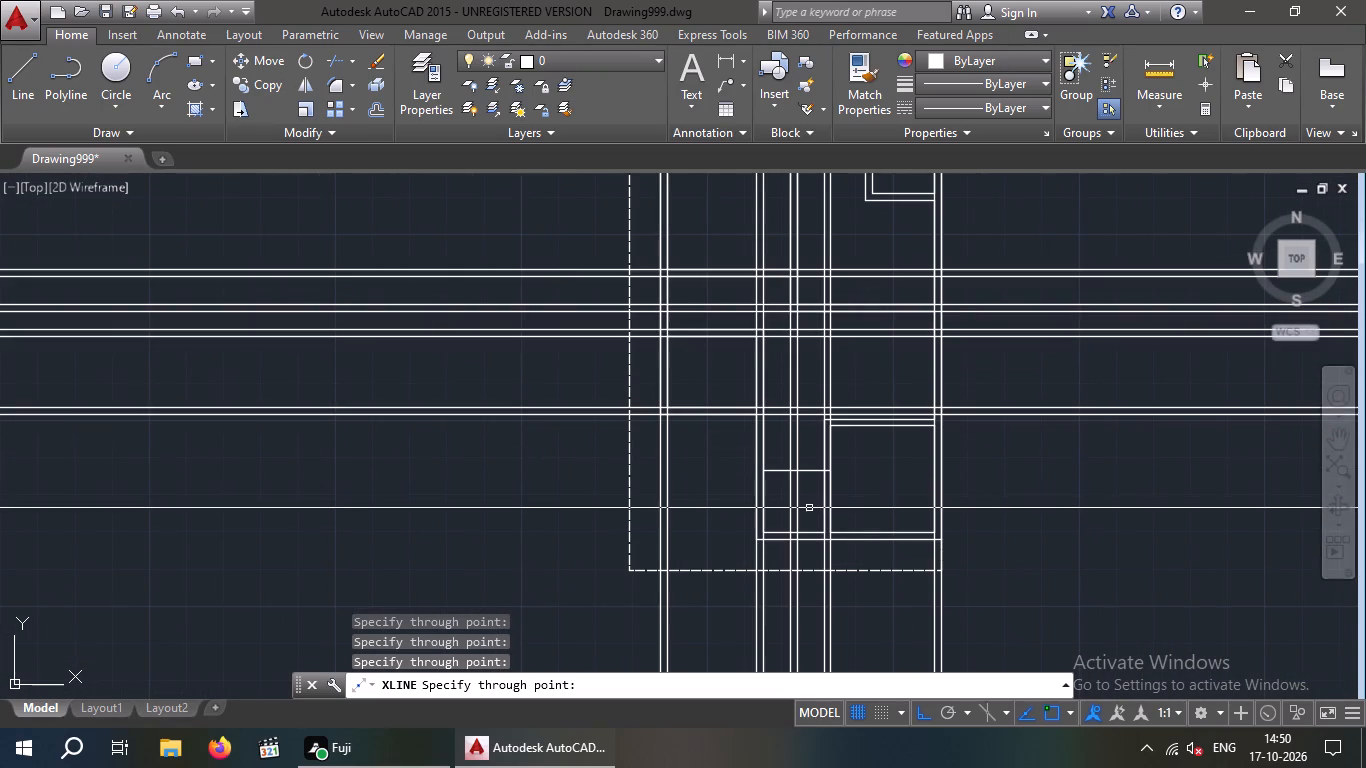
Add horizontal construction lines along the outer and inner faces of the plan's bottom exterior wall.
{"action": "middle_click_drag", "start_coordinate": [813, 502], "coordinate": [809, 445]}
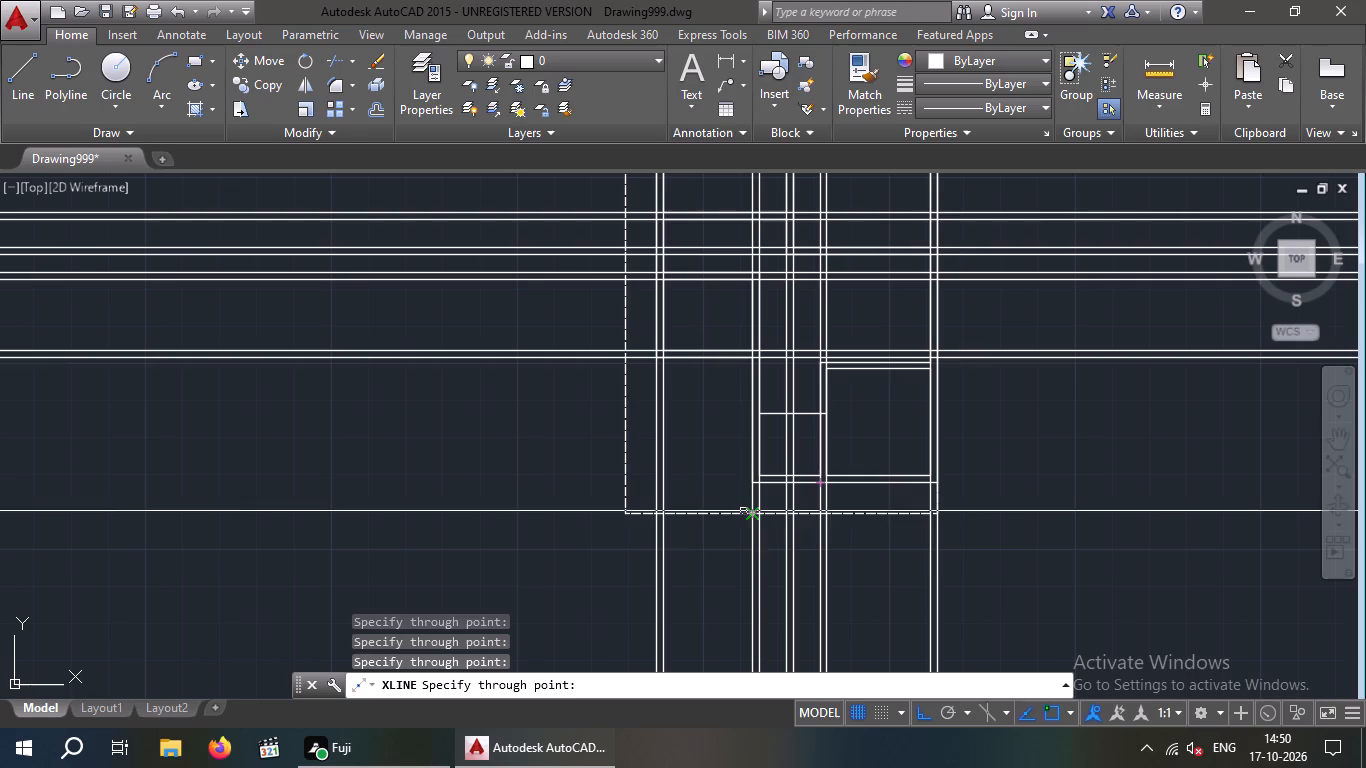
{"action": "scroll", "coordinate": [756, 493], "scroll_direction": "up", "scroll_amount": 2}
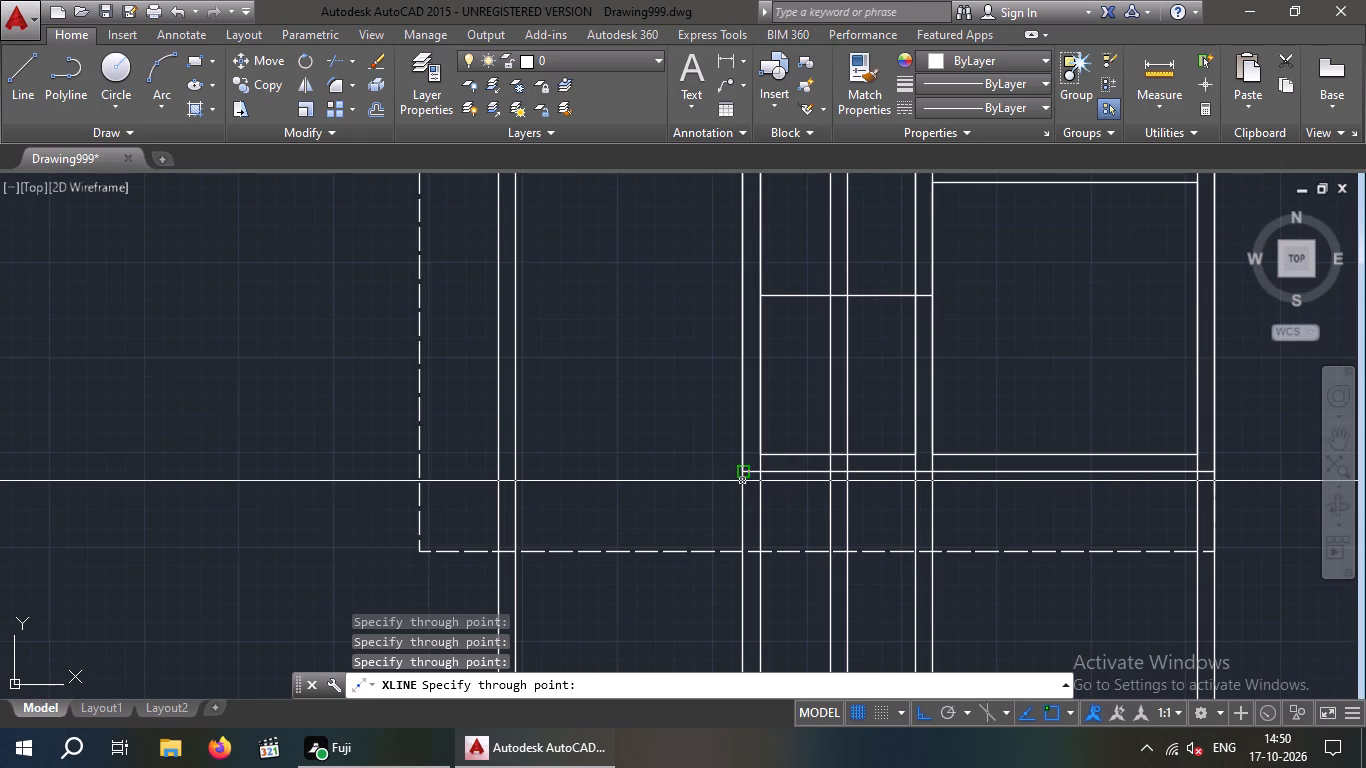
{"action": "left_click", "coordinate": [742, 475]}
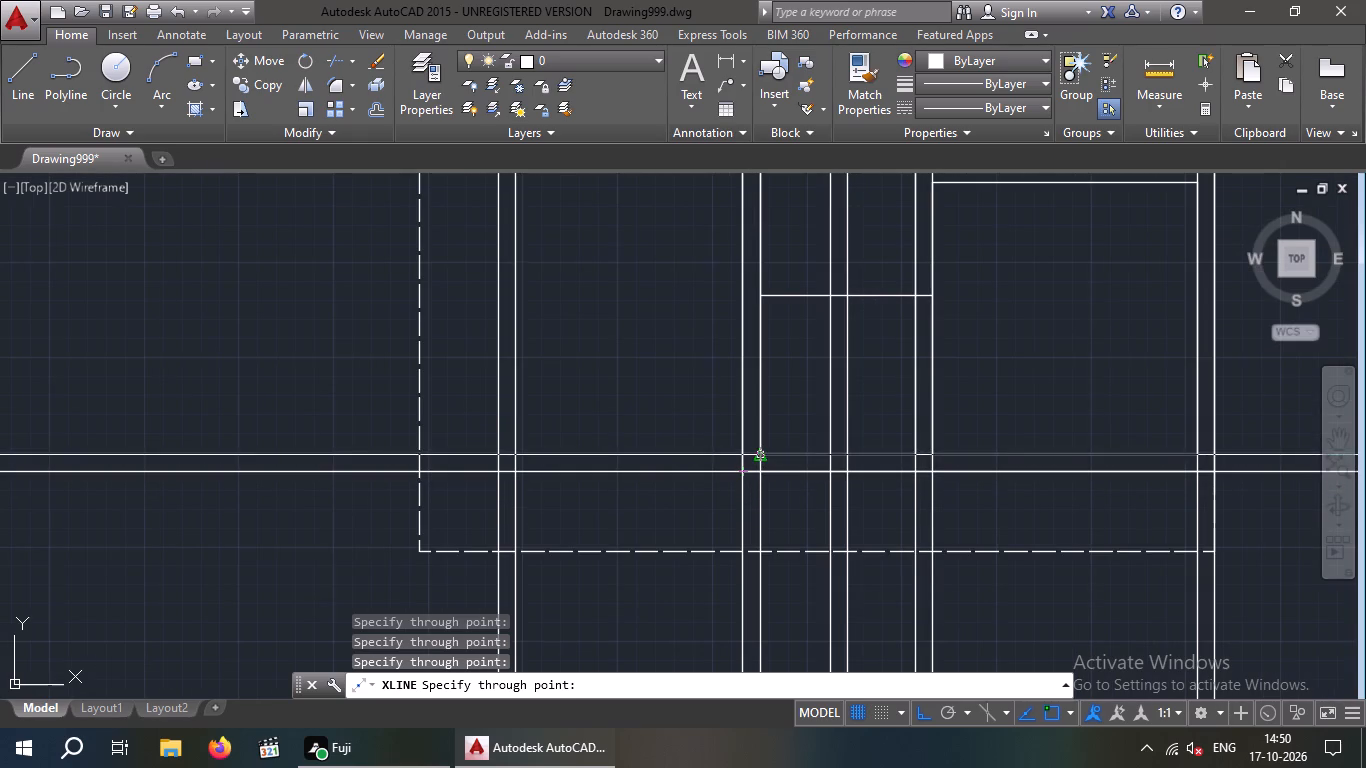
{"action": "left_click", "coordinate": [762, 454]}
{"action": "scroll", "coordinate": [784, 453], "scroll_direction": "down", "scroll_amount": 1}
{"action": "middle_click_drag", "start_coordinate": [780, 458], "coordinate": [652, 503]}
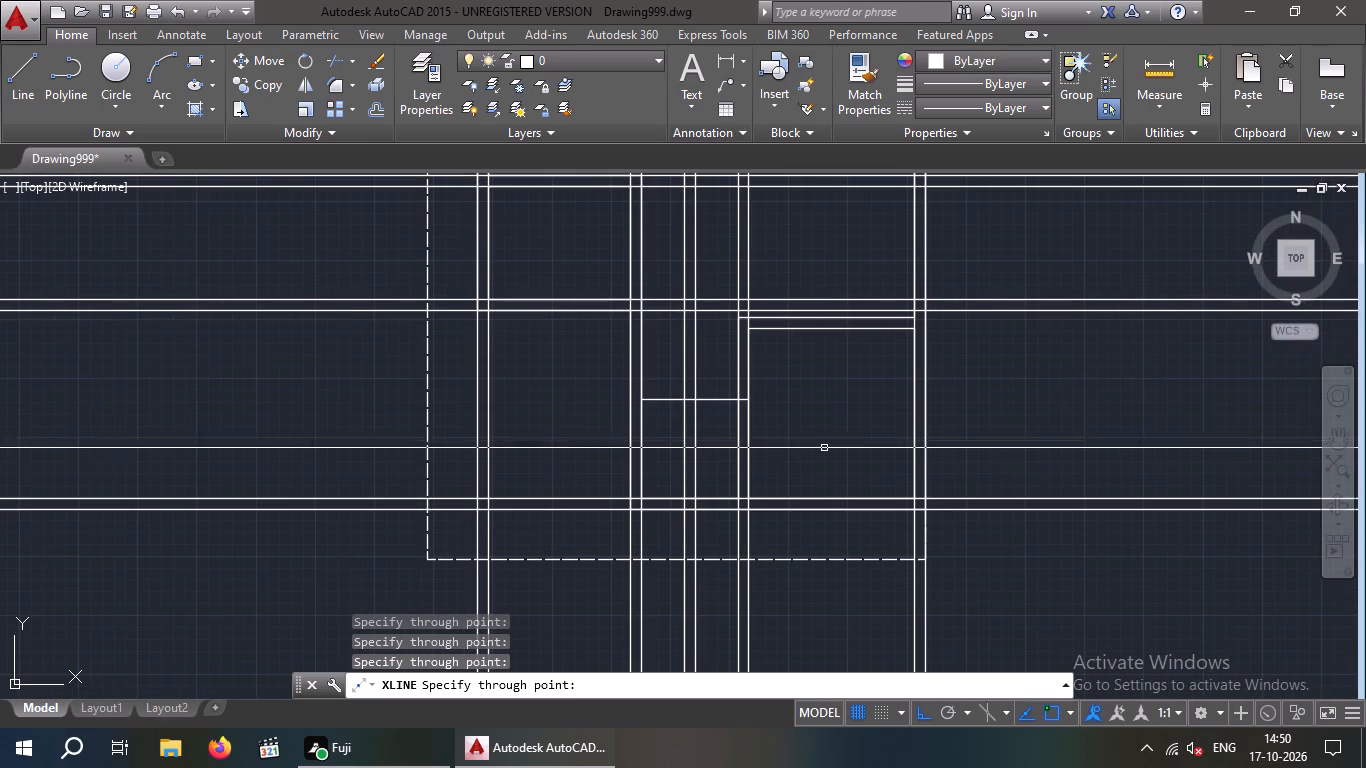
{"action": "key", "text": "Escape"}
{"action": "key", "text": "Escape"}
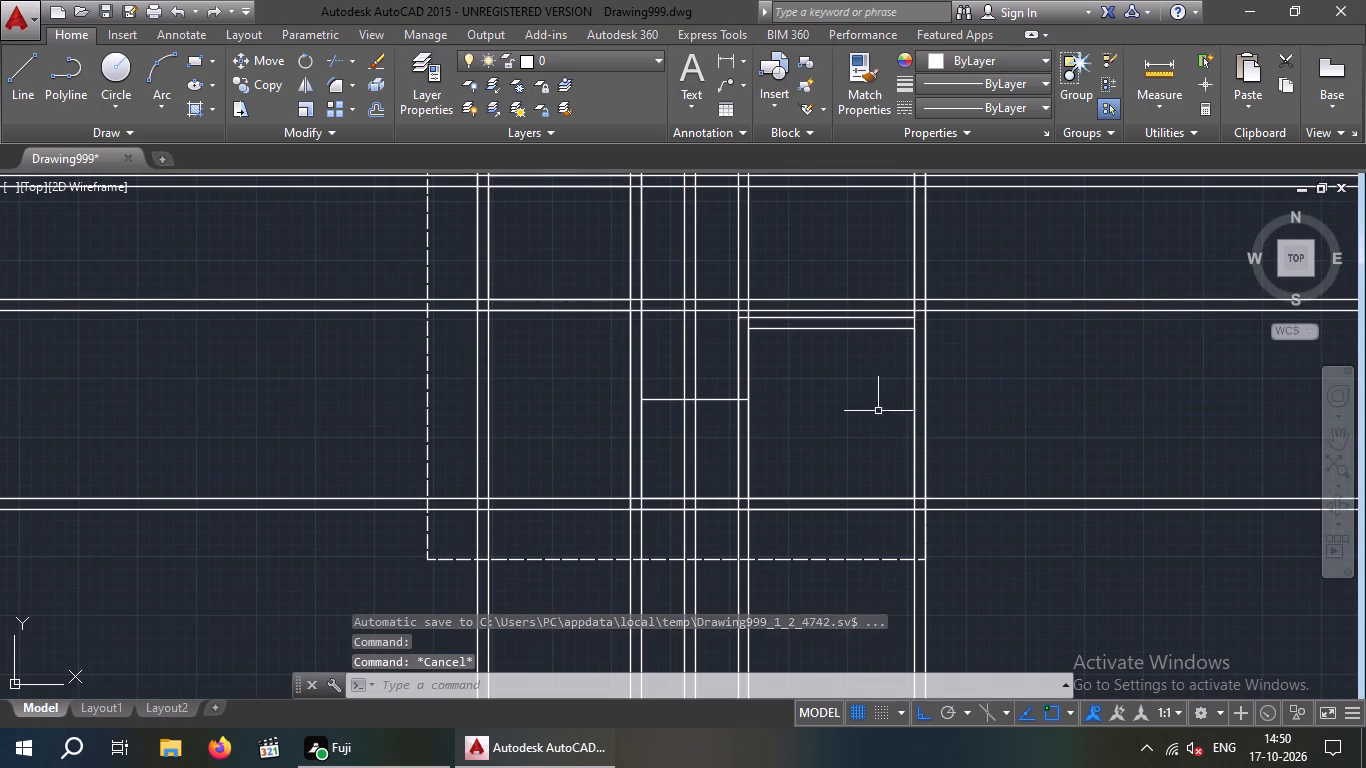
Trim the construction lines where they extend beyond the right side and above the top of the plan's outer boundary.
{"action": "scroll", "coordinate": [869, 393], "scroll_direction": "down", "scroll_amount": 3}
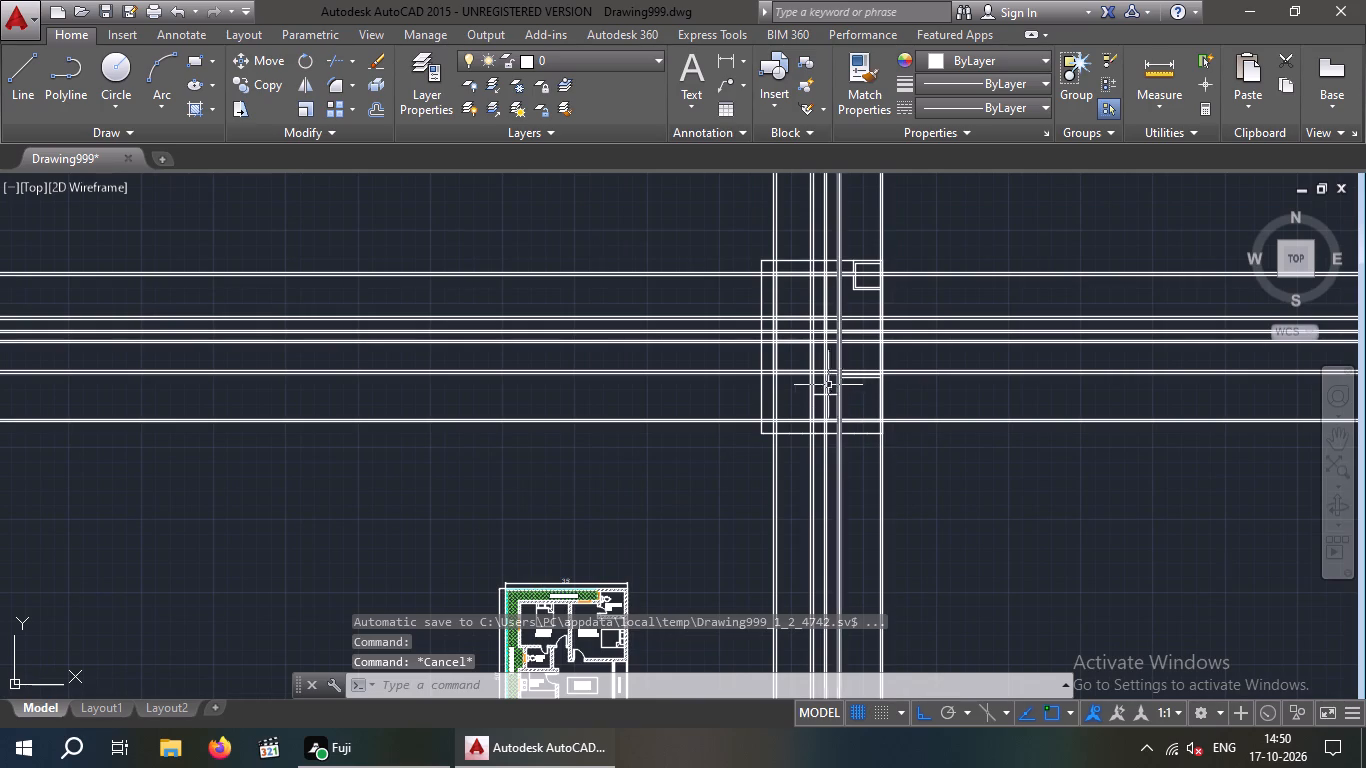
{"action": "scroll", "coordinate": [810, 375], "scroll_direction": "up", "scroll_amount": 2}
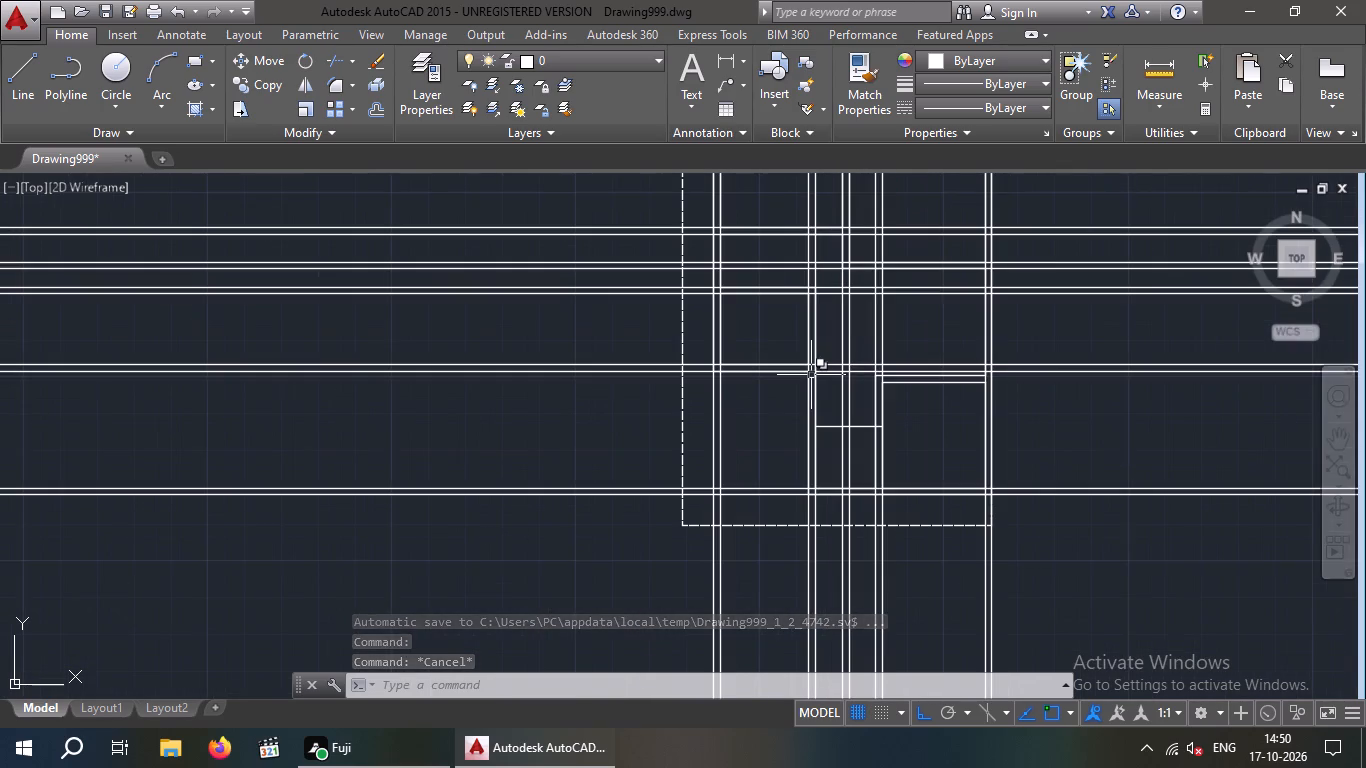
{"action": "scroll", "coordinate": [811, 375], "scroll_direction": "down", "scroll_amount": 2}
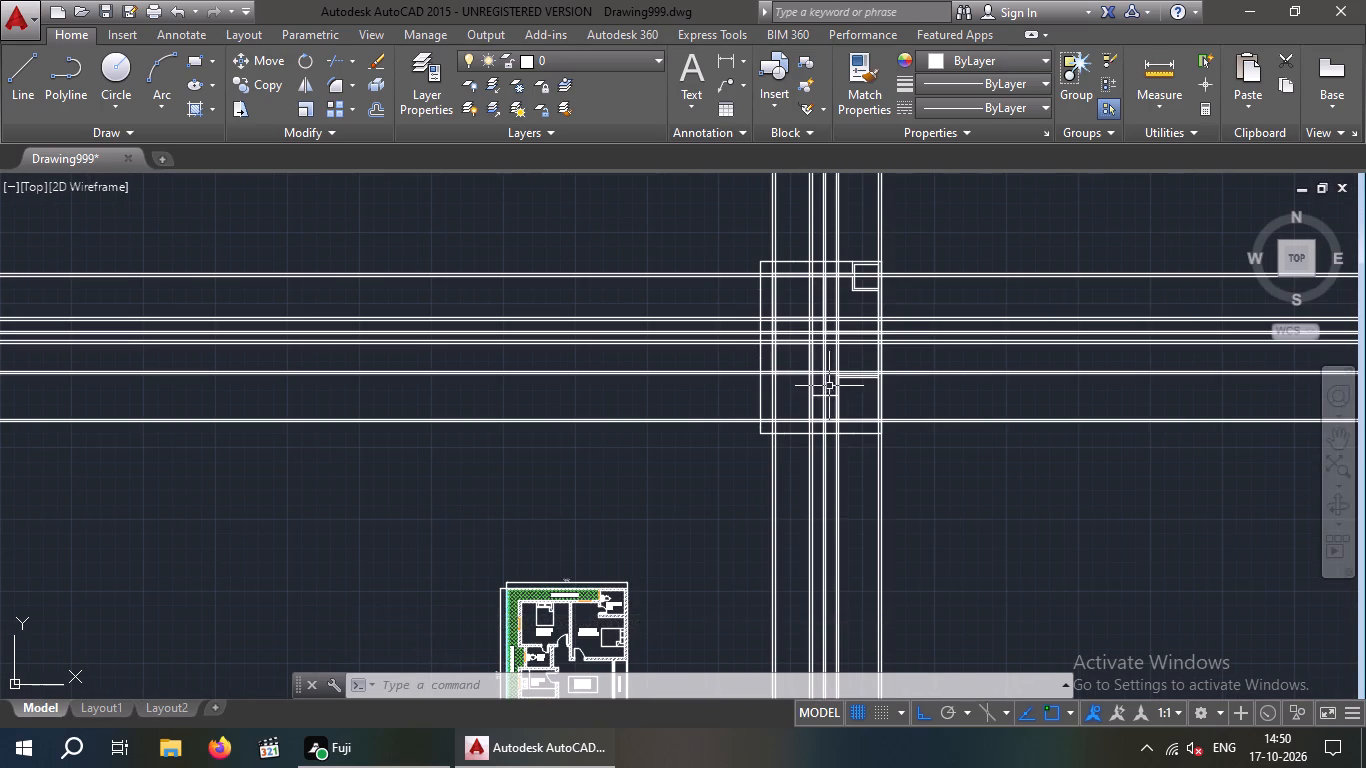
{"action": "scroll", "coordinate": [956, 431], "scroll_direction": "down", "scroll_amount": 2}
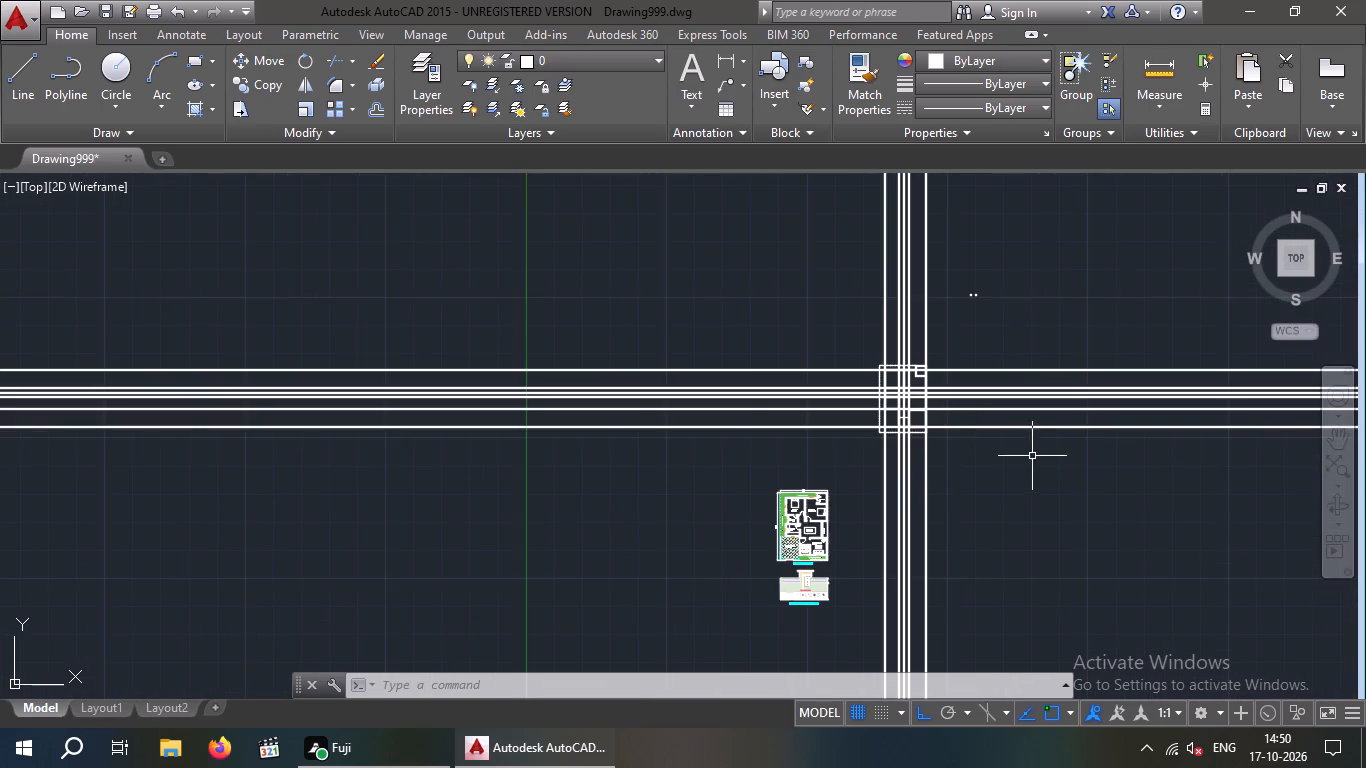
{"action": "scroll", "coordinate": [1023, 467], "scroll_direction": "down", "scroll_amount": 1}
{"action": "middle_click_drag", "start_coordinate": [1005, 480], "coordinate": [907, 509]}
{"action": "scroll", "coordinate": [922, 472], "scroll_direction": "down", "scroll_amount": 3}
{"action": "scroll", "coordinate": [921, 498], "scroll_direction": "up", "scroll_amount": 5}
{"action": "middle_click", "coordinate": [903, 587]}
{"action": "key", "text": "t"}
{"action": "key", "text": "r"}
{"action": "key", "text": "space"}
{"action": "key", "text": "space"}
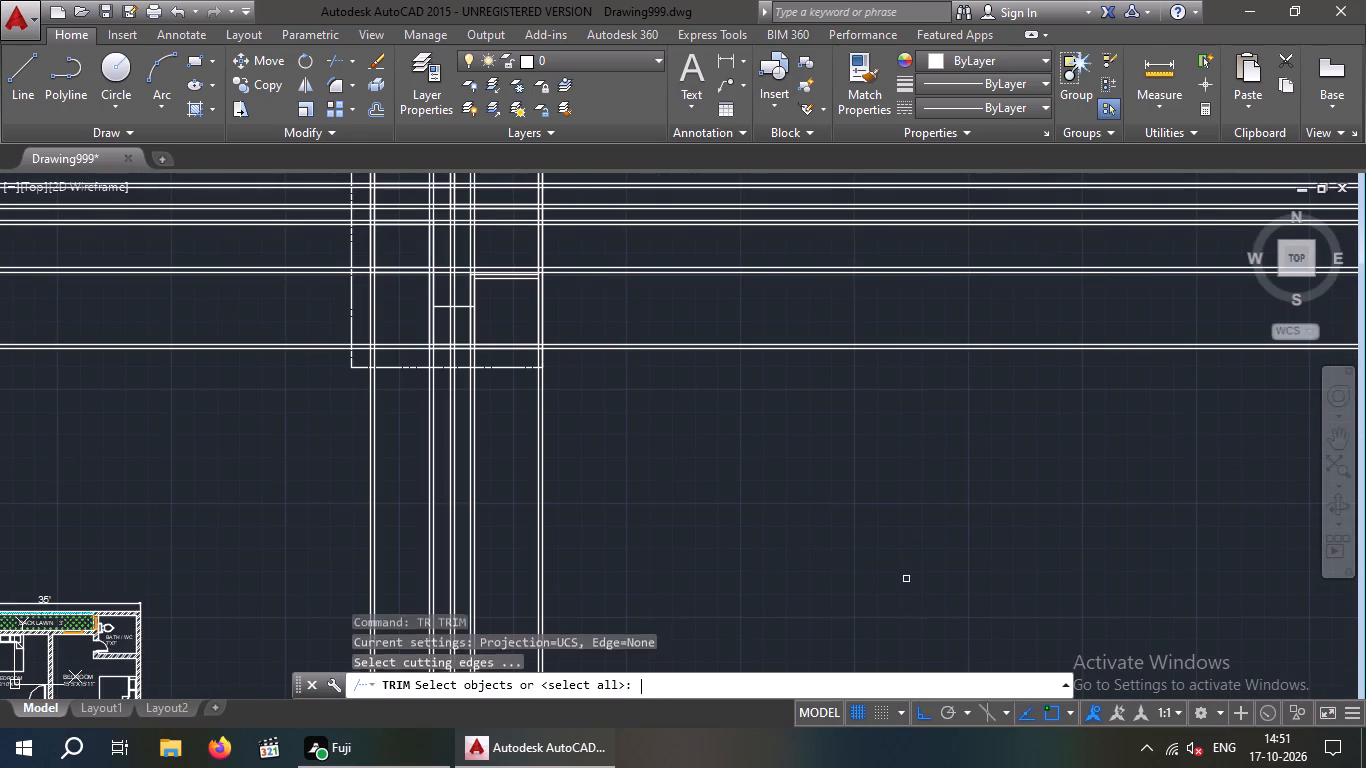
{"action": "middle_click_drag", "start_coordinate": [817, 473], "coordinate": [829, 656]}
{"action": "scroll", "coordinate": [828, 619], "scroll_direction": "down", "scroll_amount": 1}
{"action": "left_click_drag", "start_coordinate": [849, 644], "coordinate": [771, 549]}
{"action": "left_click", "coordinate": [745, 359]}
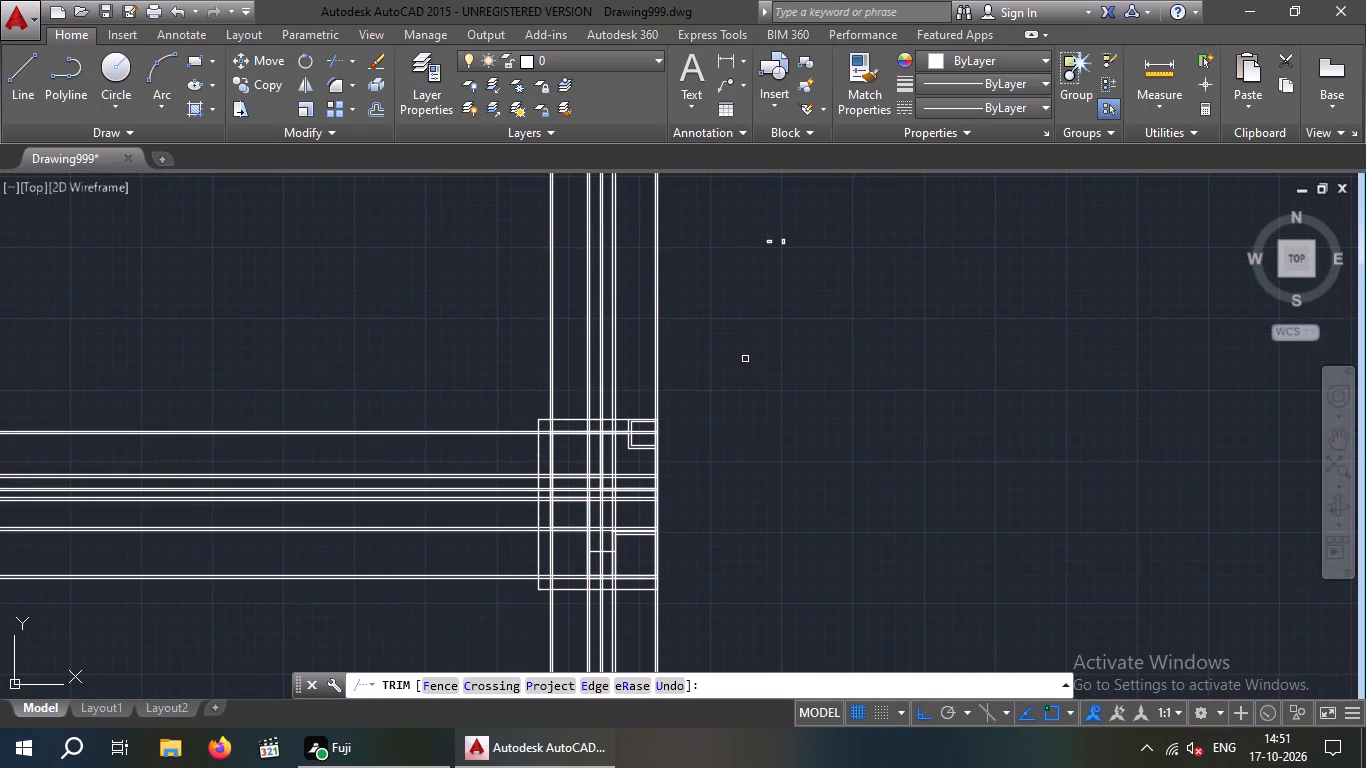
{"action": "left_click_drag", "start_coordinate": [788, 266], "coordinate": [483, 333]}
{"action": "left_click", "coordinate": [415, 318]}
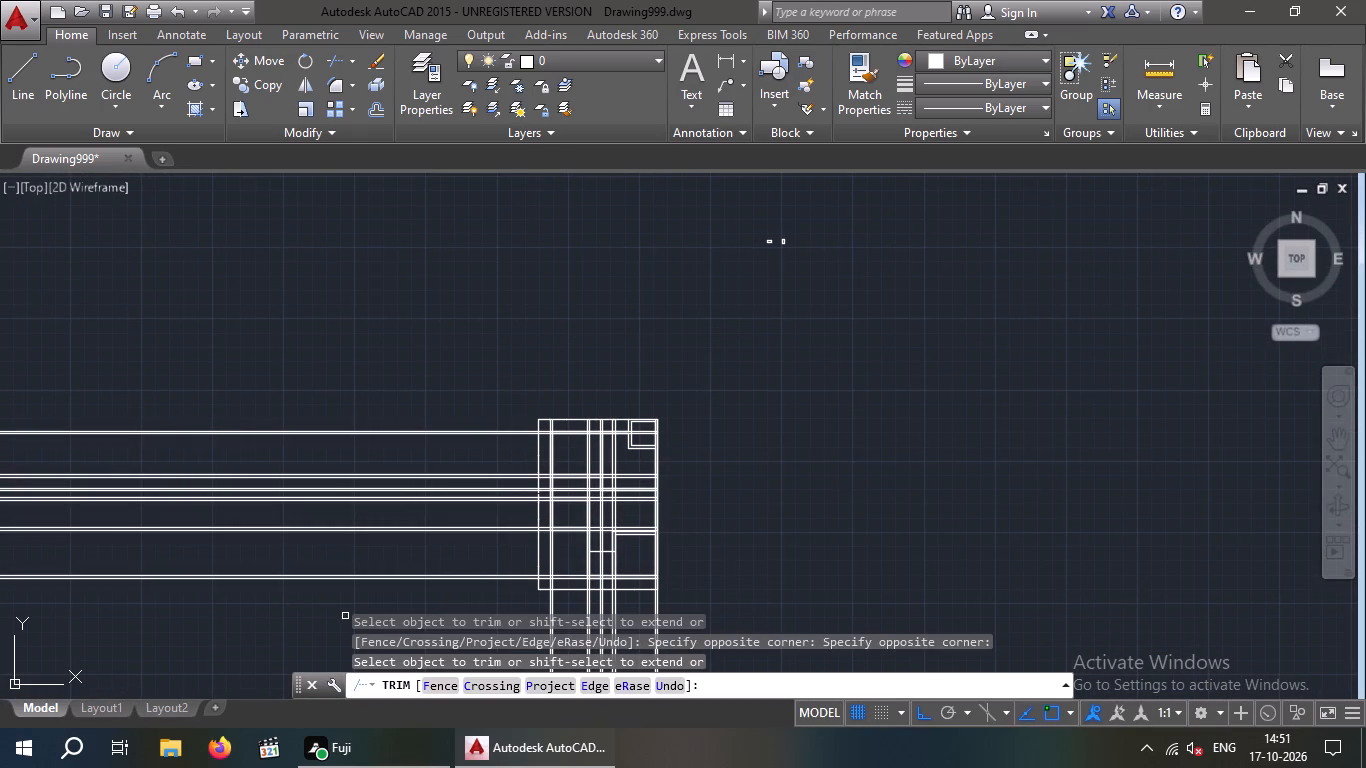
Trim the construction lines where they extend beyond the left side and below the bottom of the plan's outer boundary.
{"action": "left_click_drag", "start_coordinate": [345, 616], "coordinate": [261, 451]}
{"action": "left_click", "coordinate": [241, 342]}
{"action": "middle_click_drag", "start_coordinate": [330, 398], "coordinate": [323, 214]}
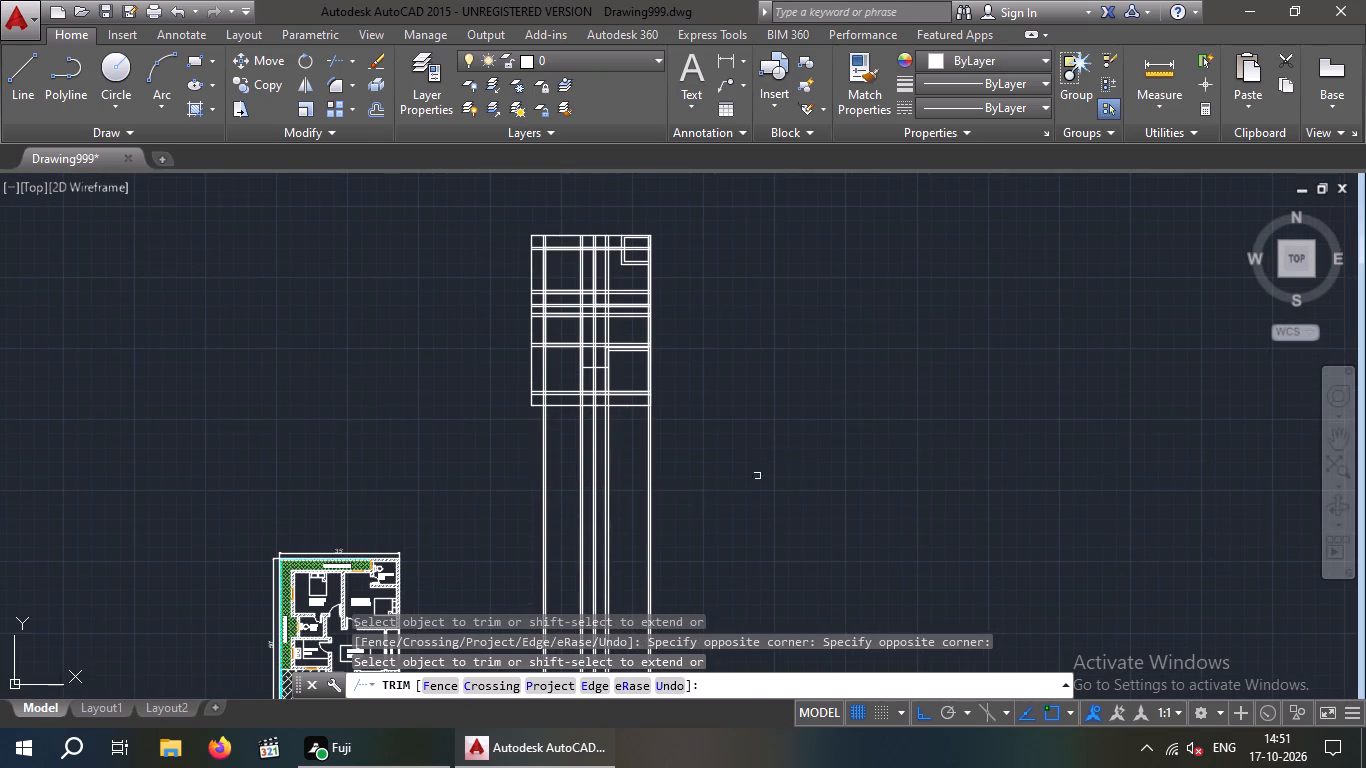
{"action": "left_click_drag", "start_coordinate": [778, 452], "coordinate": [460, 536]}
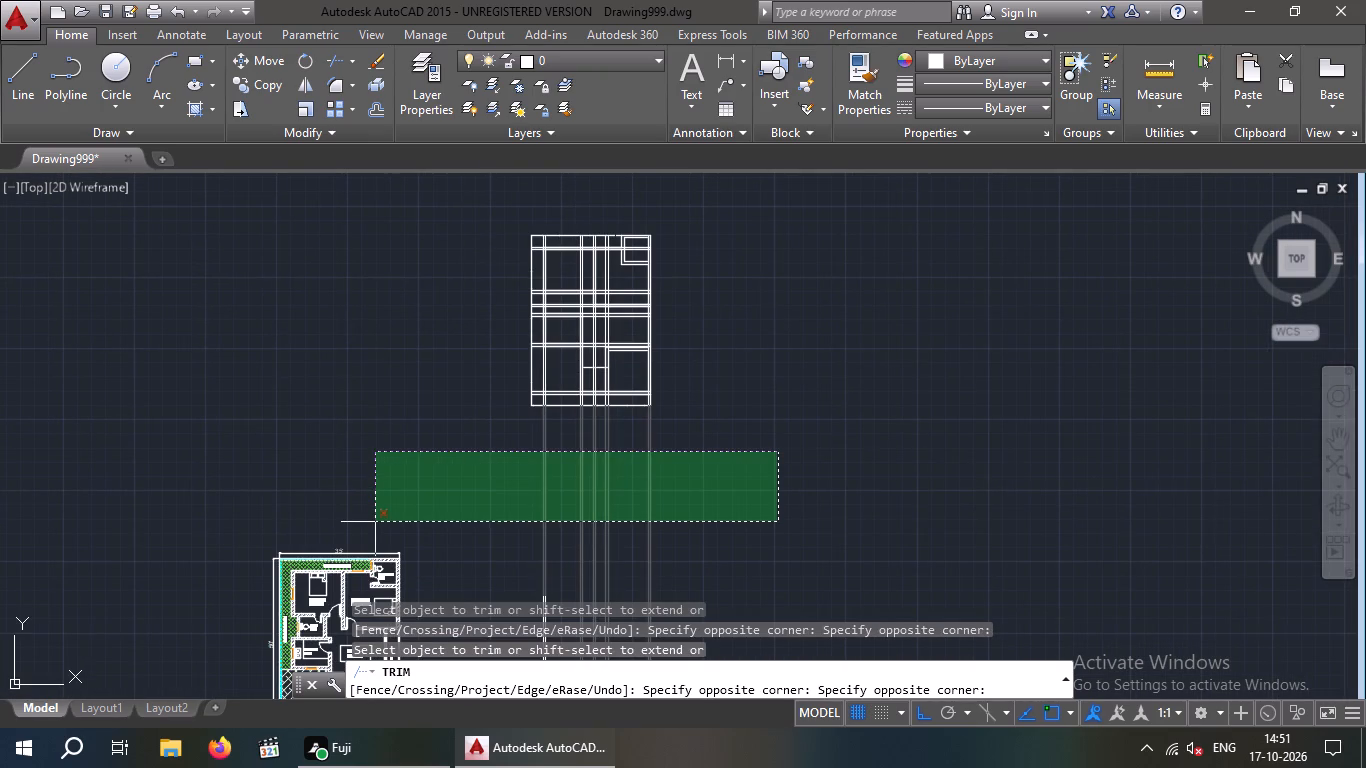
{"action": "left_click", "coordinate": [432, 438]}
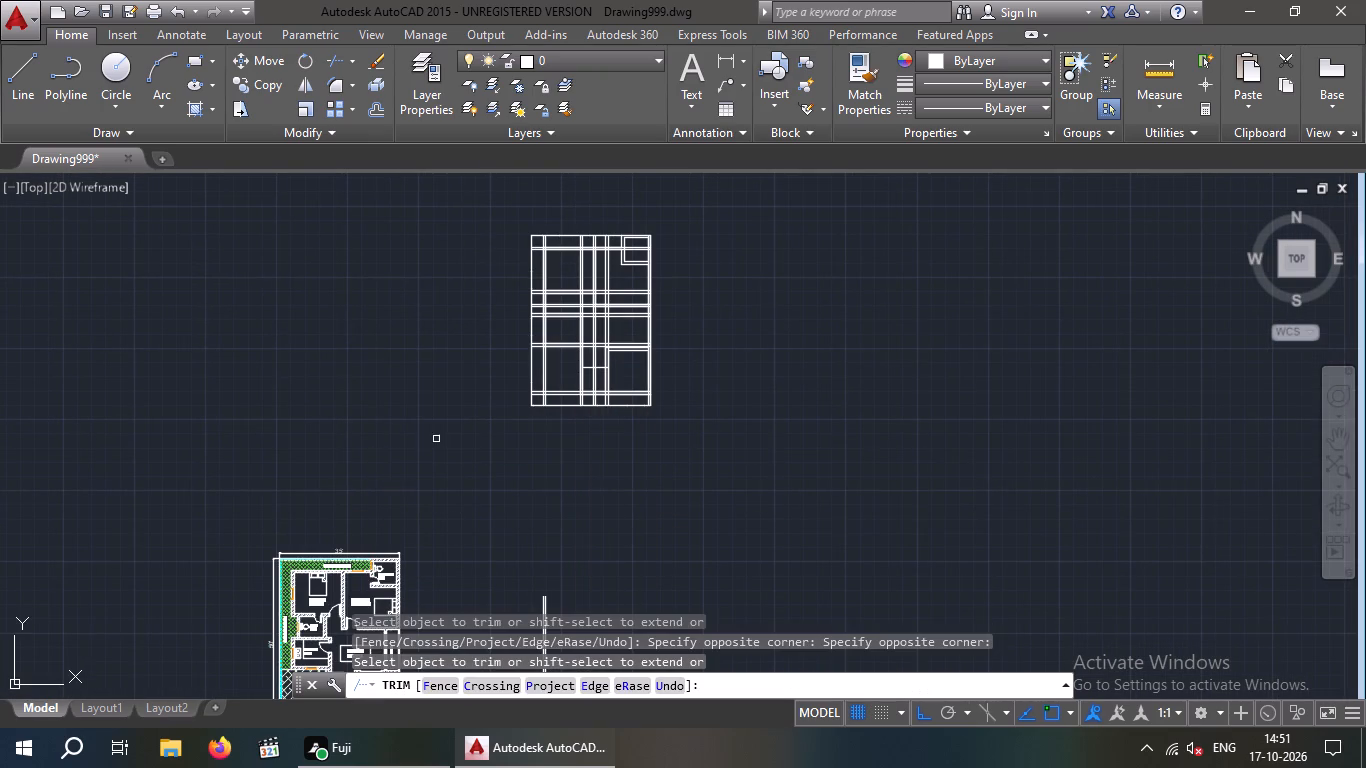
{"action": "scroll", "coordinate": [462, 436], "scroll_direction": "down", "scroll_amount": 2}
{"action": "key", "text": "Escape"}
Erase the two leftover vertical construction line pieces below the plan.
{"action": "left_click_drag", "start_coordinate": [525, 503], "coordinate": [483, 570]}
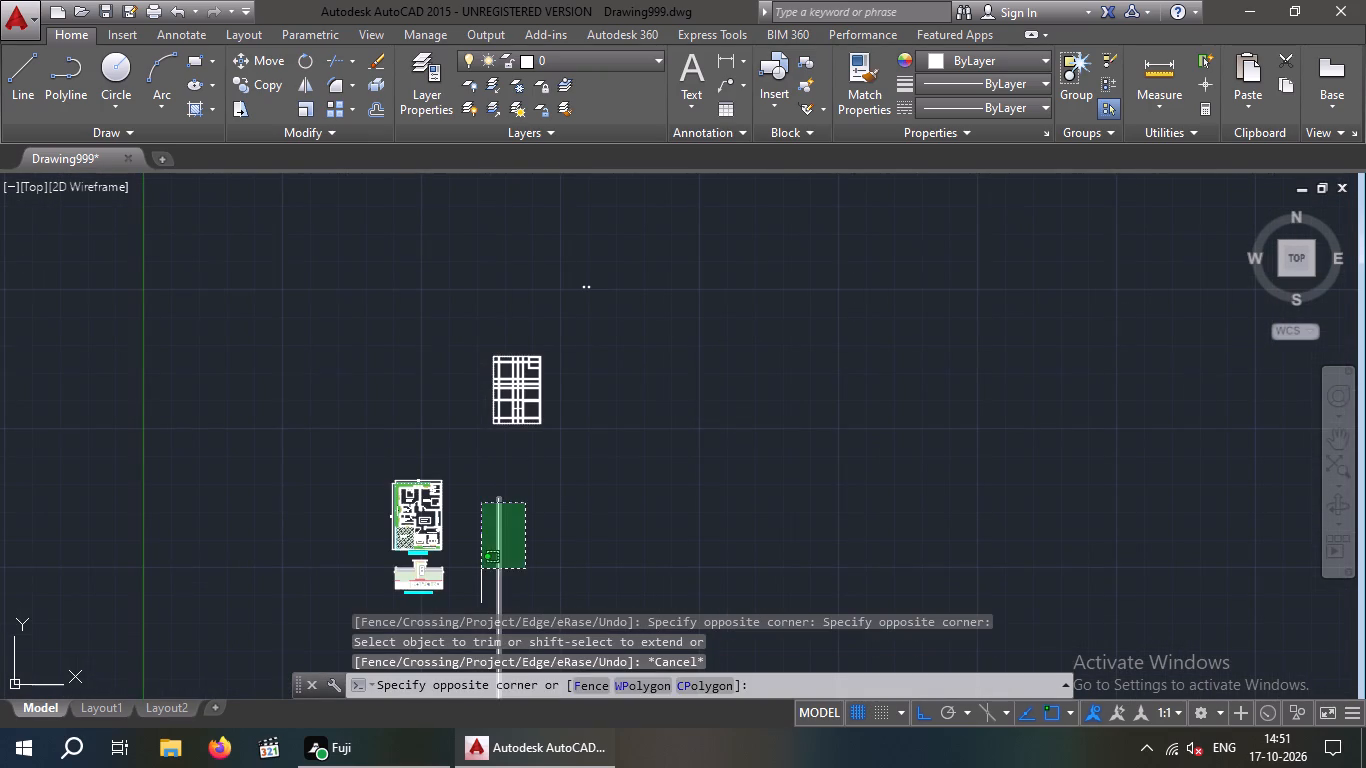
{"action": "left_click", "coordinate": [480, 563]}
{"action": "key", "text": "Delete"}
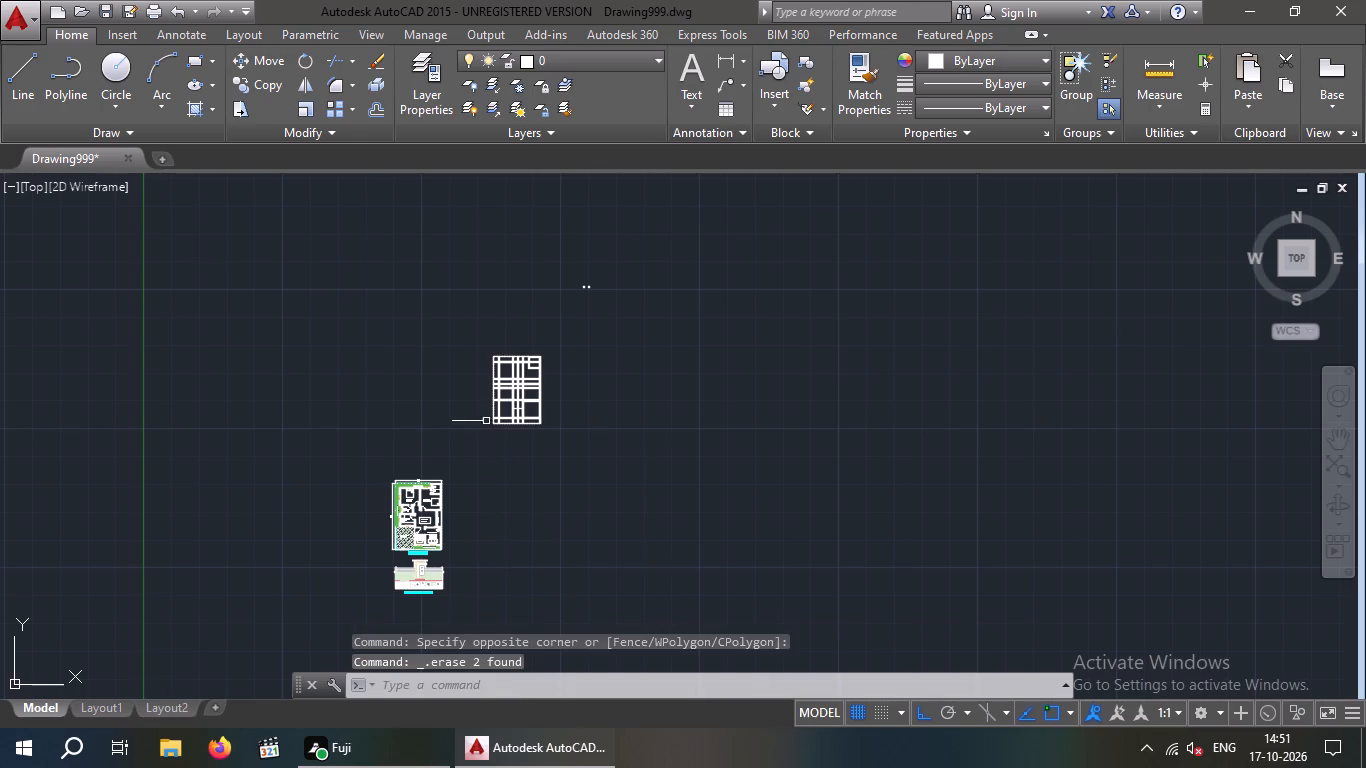
Examine the trimmed construction line grid inside the plan boundary, including the wall intersections.
{"action": "scroll", "coordinate": [505, 395], "scroll_direction": "up", "scroll_amount": 4}
{"action": "middle_click", "coordinate": [500, 410]}
{"action": "scroll", "coordinate": [500, 410], "scroll_direction": "up", "scroll_amount": 2}
{"action": "scroll", "coordinate": [500, 414], "scroll_direction": "down", "scroll_amount": 2}
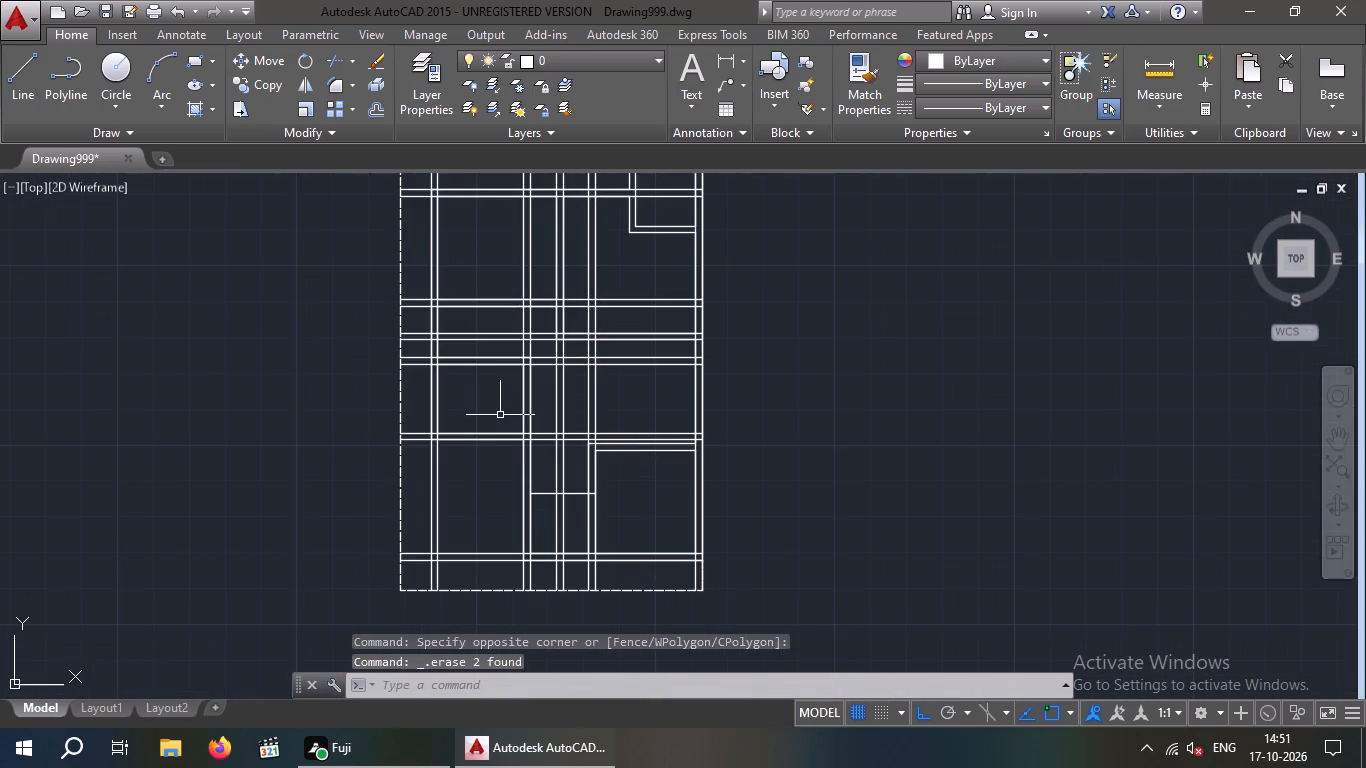
{"action": "scroll", "coordinate": [499, 416], "scroll_direction": "up", "scroll_amount": 1}
{"action": "scroll", "coordinate": [496, 424], "scroll_direction": "down", "scroll_amount": 2}
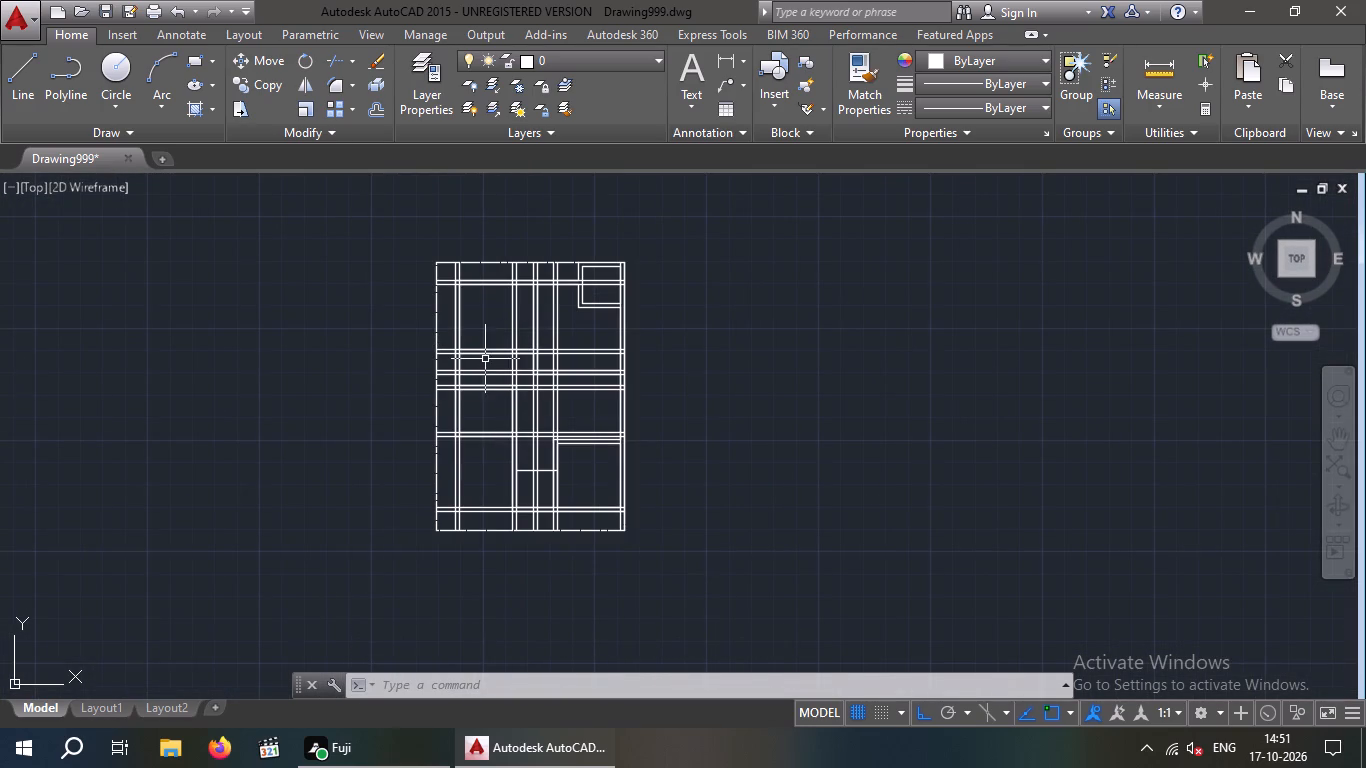
{"action": "scroll", "coordinate": [461, 271], "scroll_direction": "up", "scroll_amount": 3}
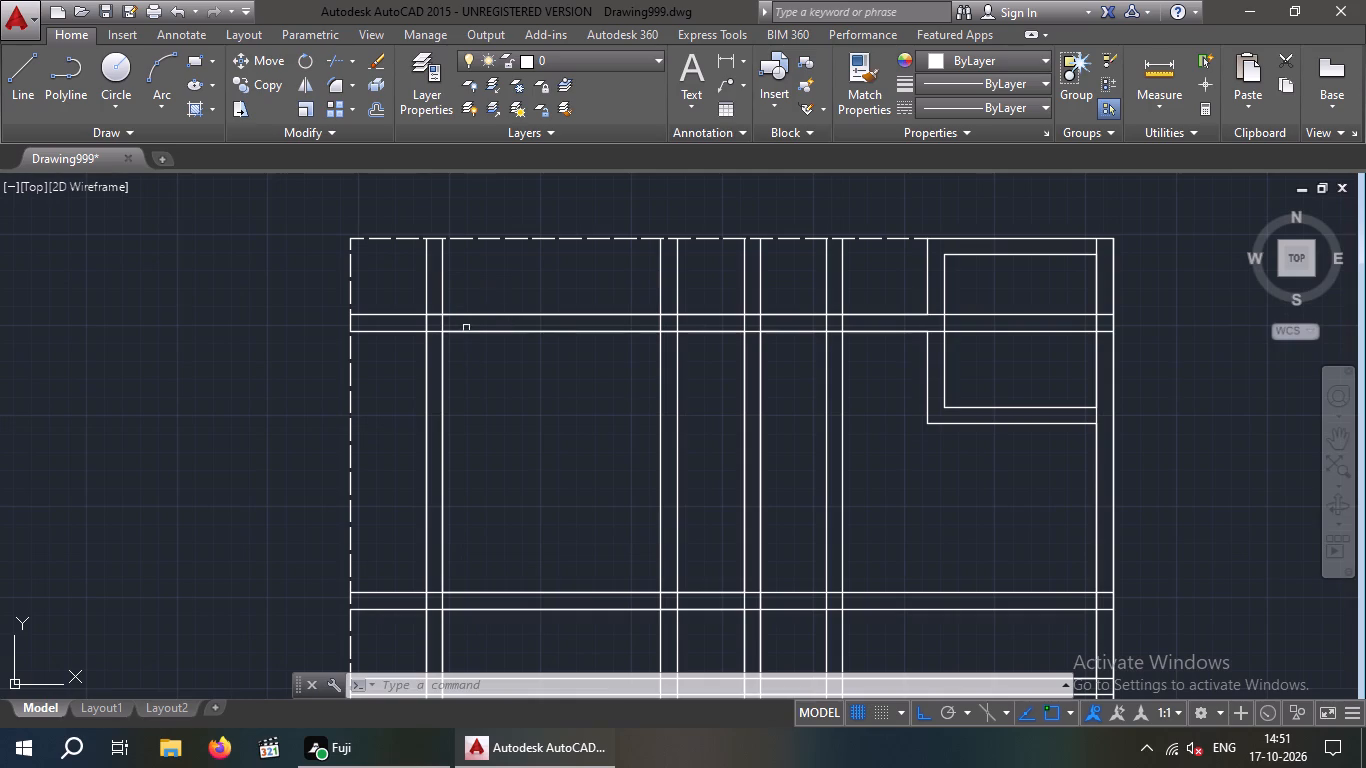
{"action": "middle_click_drag", "start_coordinate": [470, 354], "coordinate": [369, 362]}
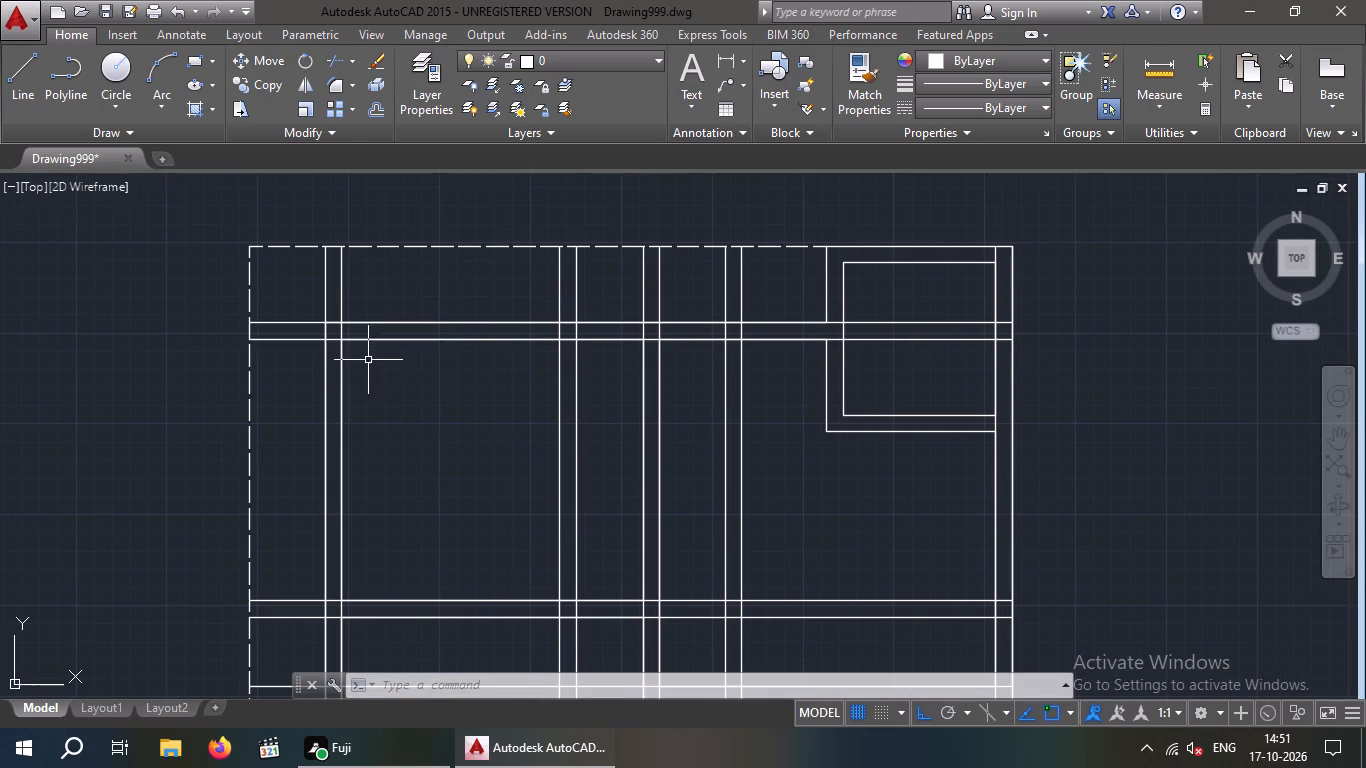
{"action": "scroll", "coordinate": [393, 341], "scroll_direction": "down", "scroll_amount": 1}
{"action": "middle_click_drag", "start_coordinate": [452, 377], "coordinate": [356, 362]}
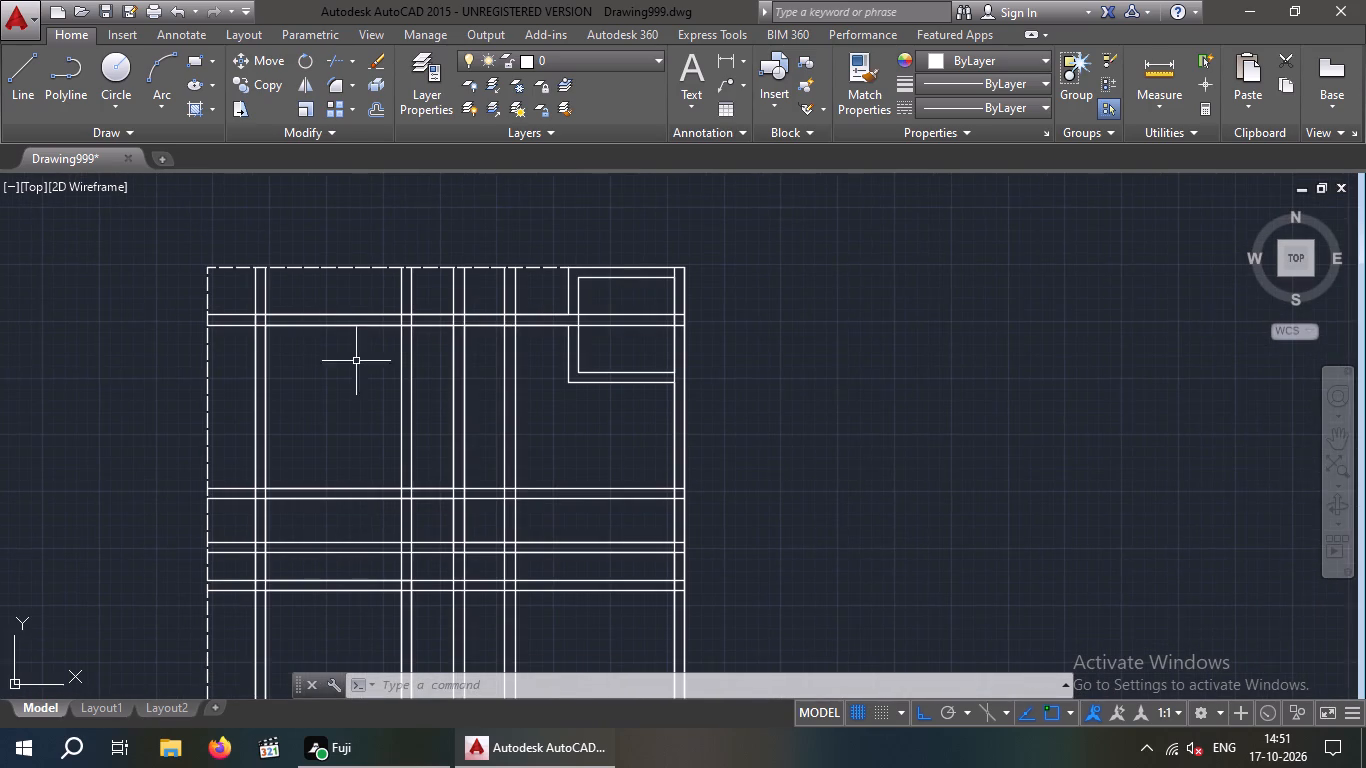
{"action": "scroll", "coordinate": [389, 352], "scroll_direction": "down", "scroll_amount": 2}
{"action": "scroll", "coordinate": [392, 441], "scroll_direction": "up", "scroll_amount": 3}
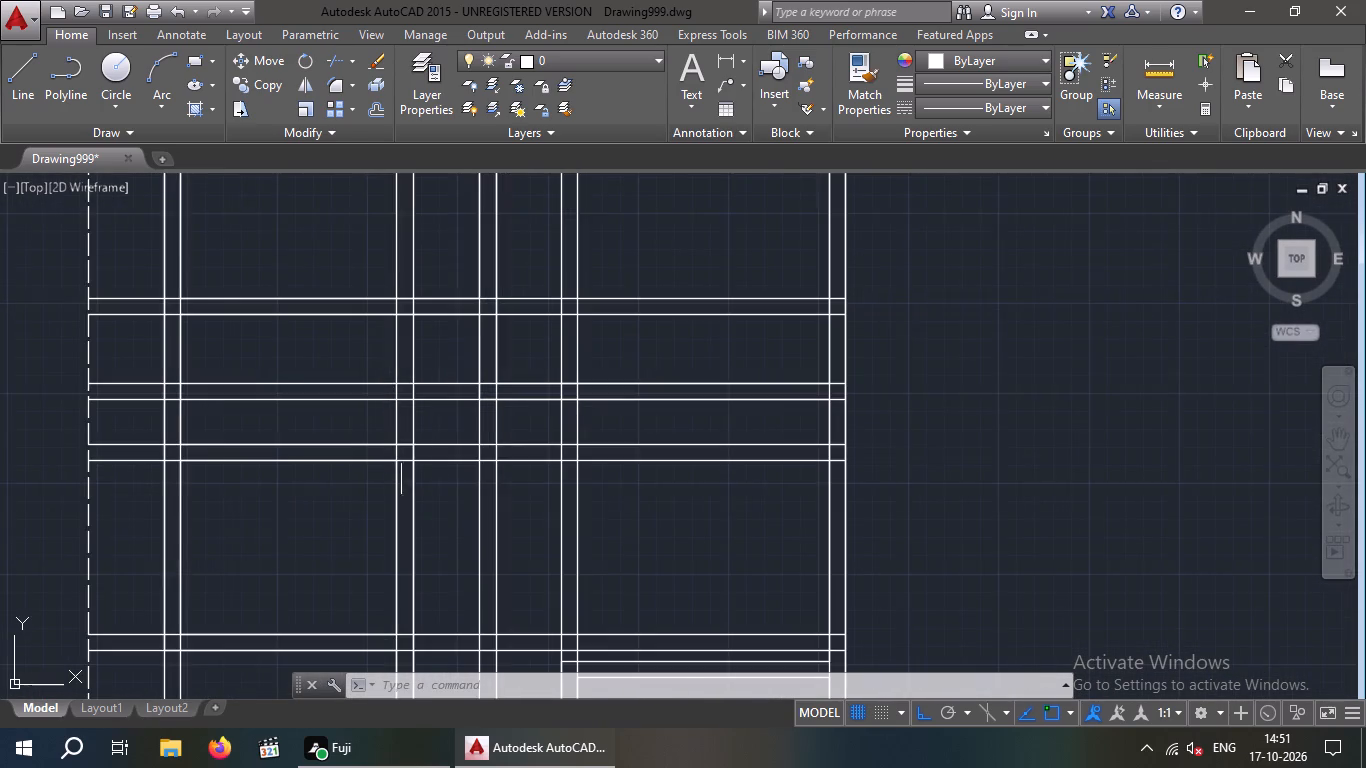
{"action": "scroll", "coordinate": [421, 451], "scroll_direction": "down", "scroll_amount": 2}
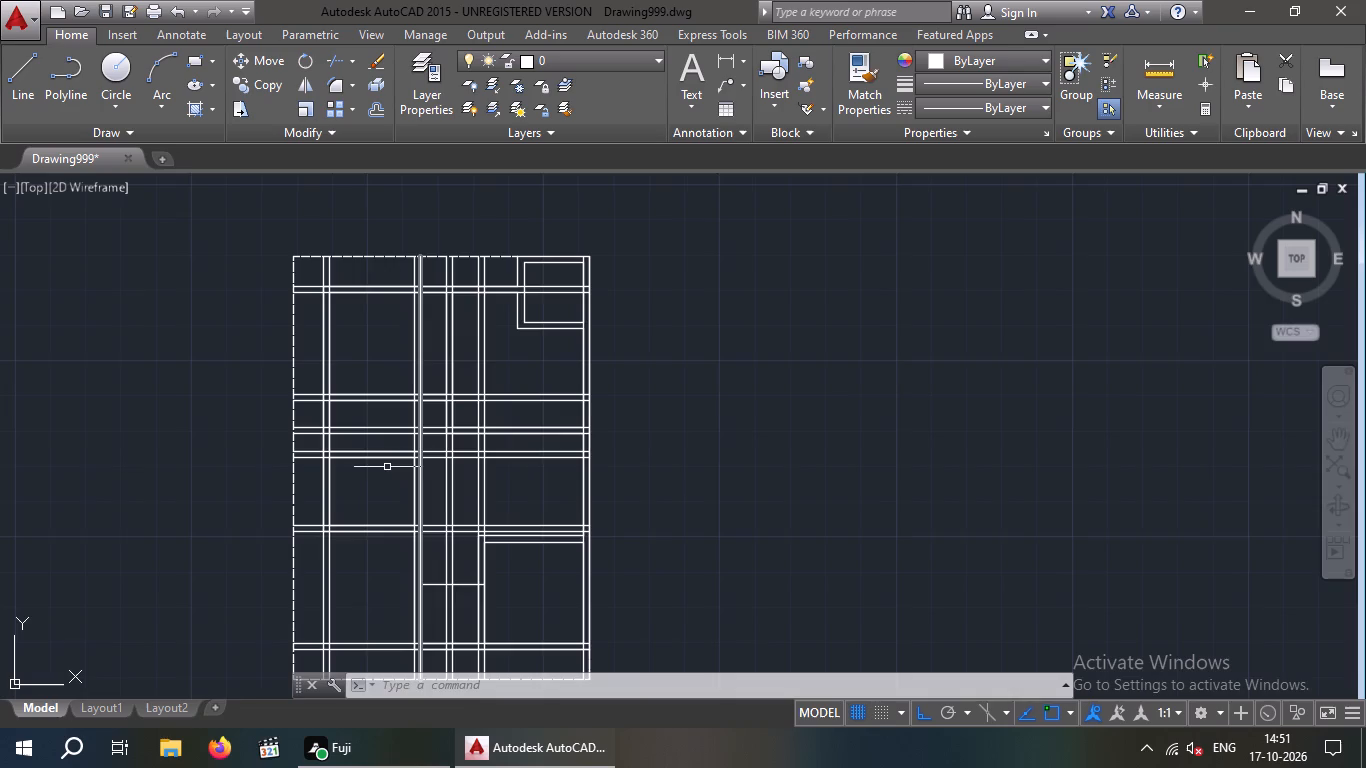
{"action": "scroll", "coordinate": [387, 466], "scroll_direction": "up", "scroll_amount": 2}
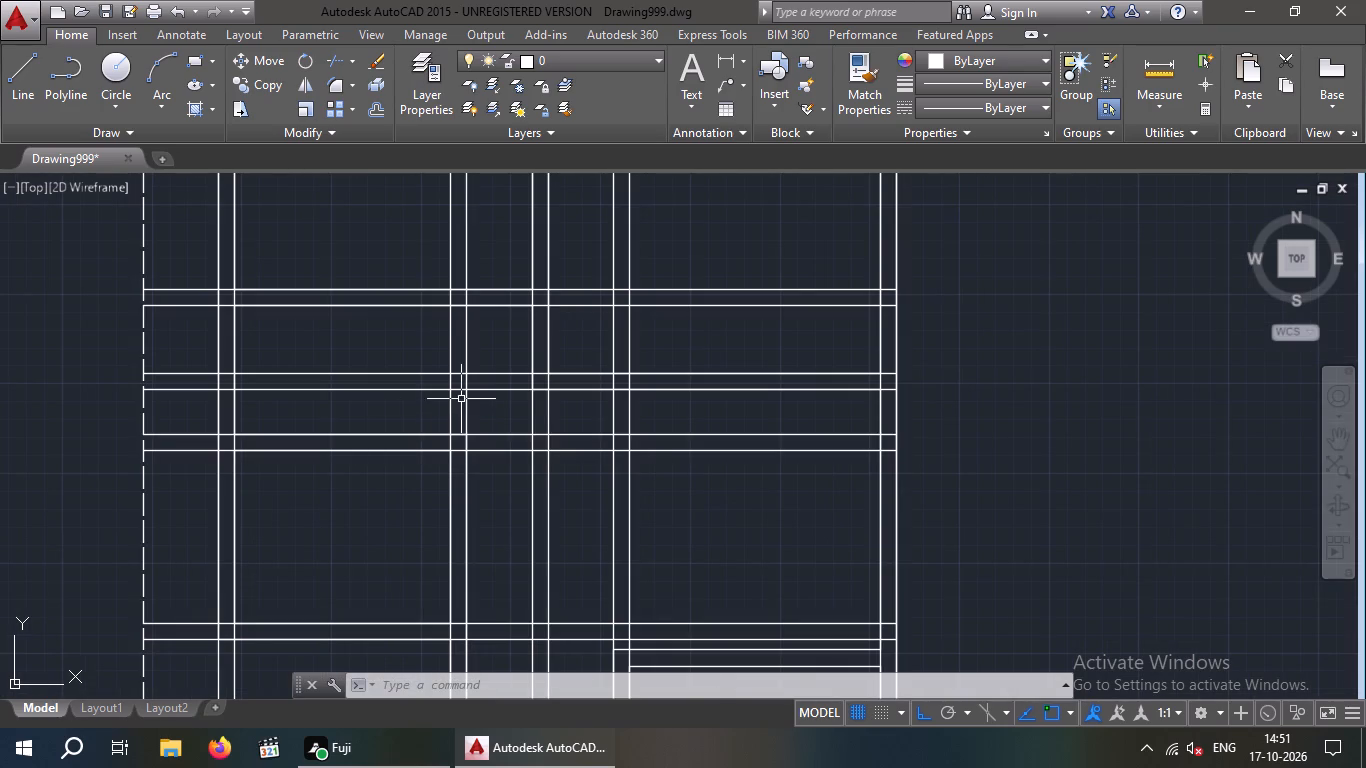
{"action": "scroll", "coordinate": [463, 393], "scroll_direction": "down", "scroll_amount": 2}
{"action": "middle_click_drag", "start_coordinate": [455, 507], "coordinate": [436, 482]}
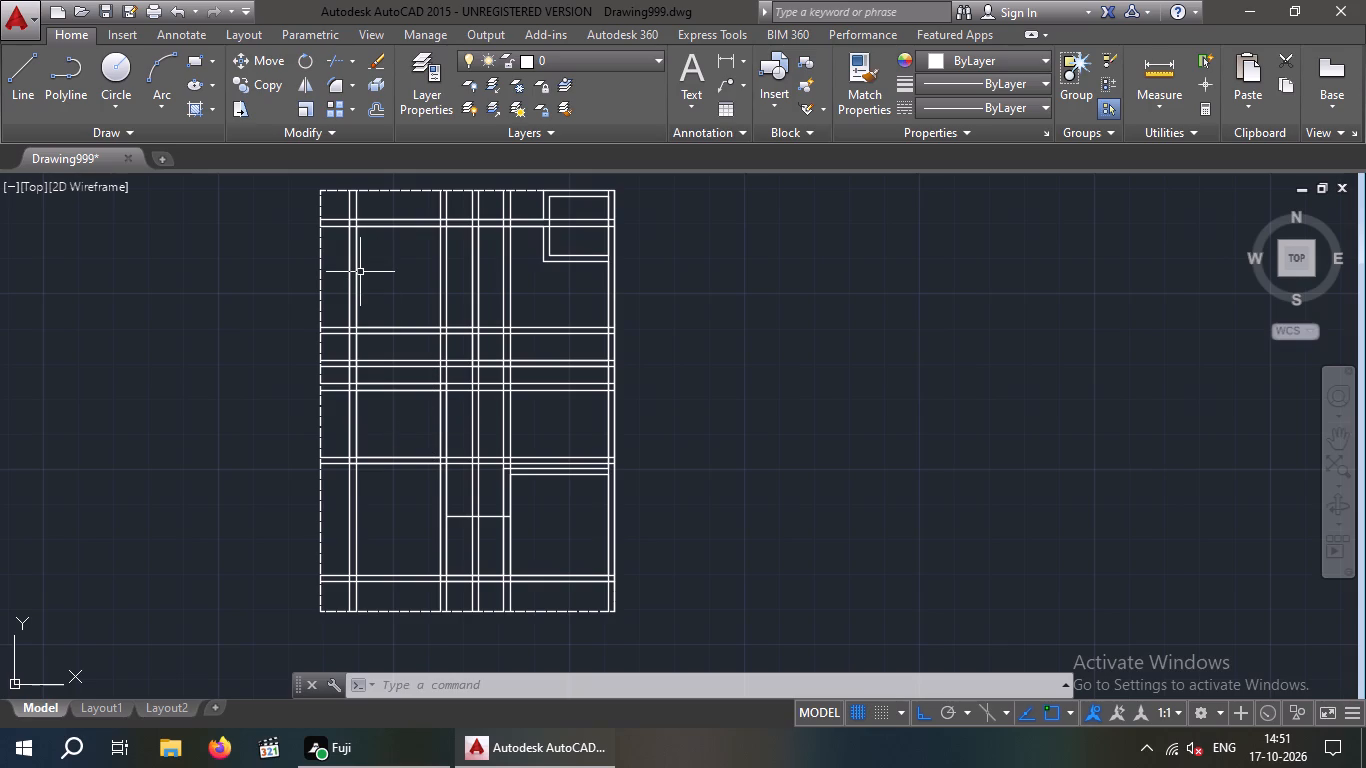
{"action": "scroll", "coordinate": [351, 220], "scroll_direction": "up", "scroll_amount": 2}
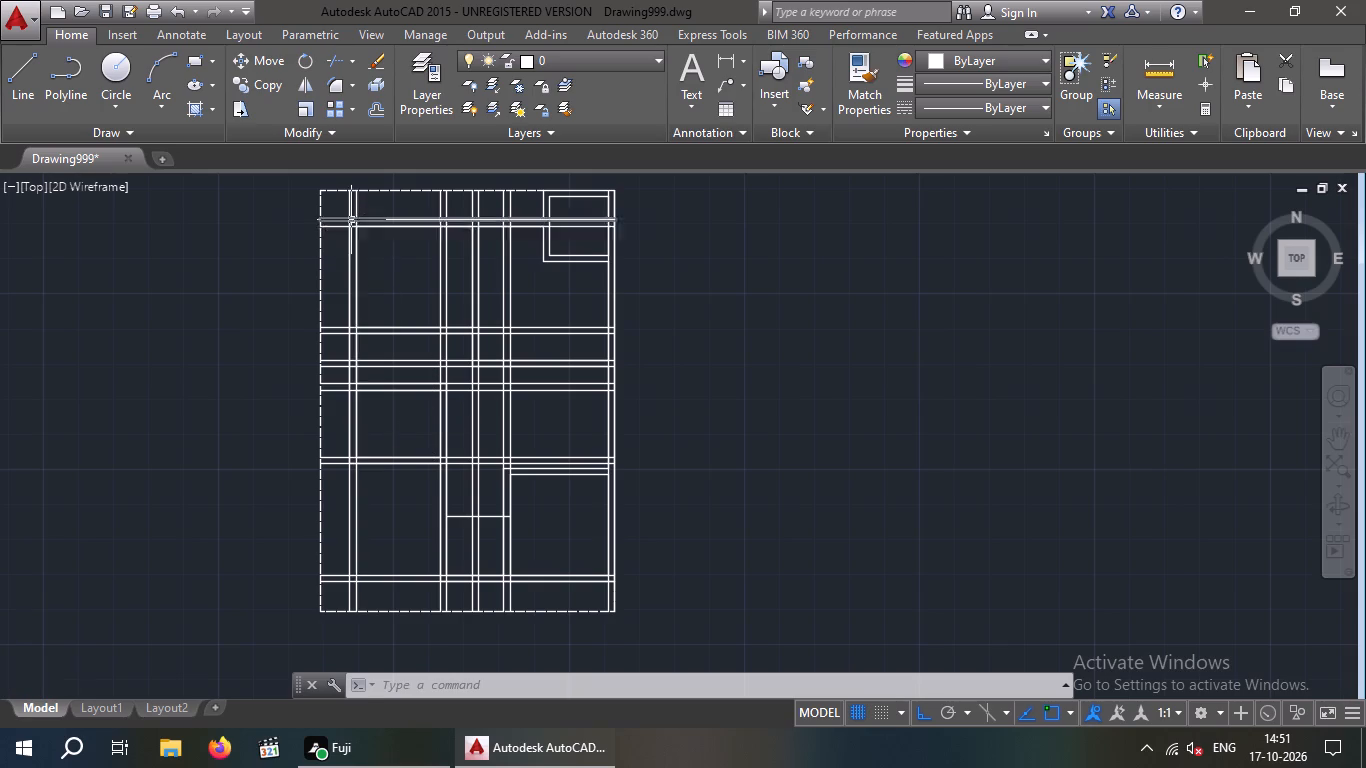
{"action": "scroll", "coordinate": [351, 220], "scroll_direction": "up", "scroll_amount": 4}
{"action": "scroll", "coordinate": [347, 238], "scroll_direction": "down", "scroll_amount": 4}
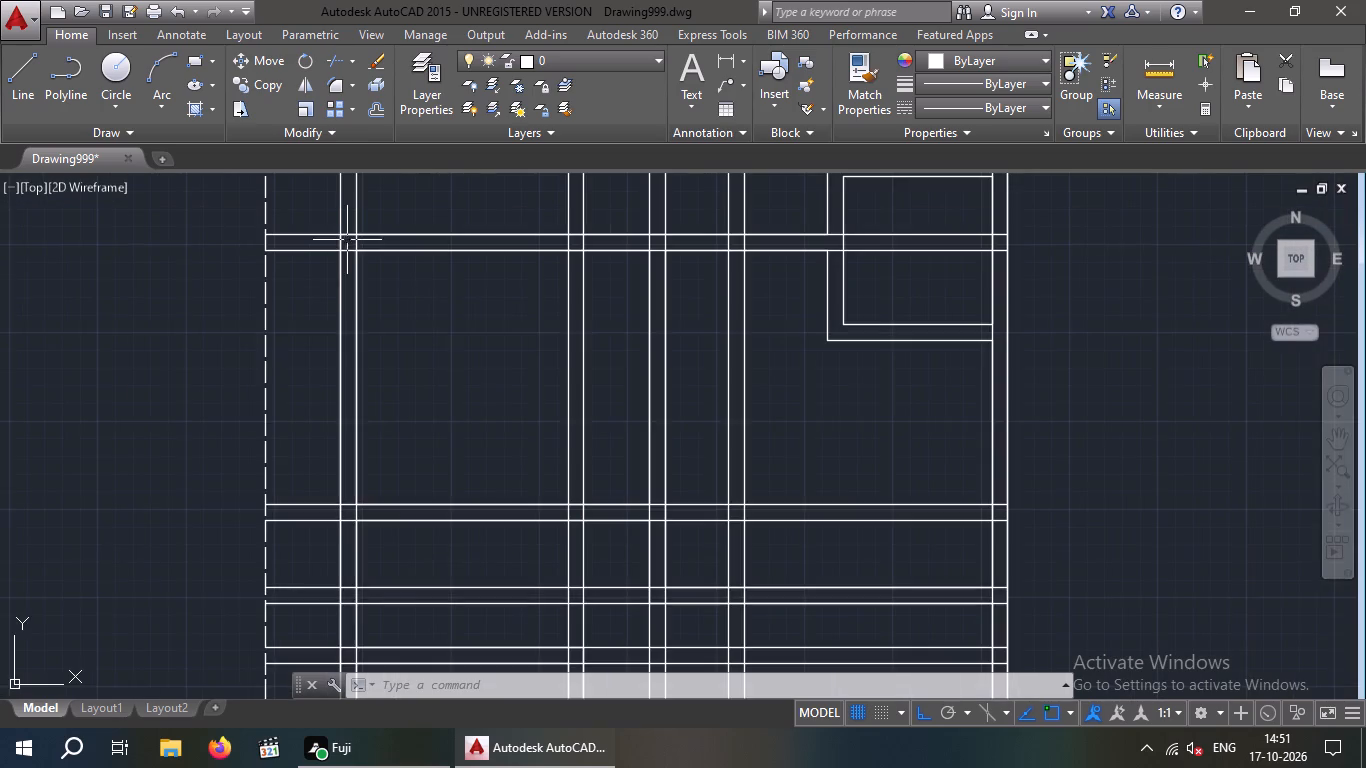
{"action": "scroll", "coordinate": [347, 244], "scroll_direction": "down", "scroll_amount": 3}
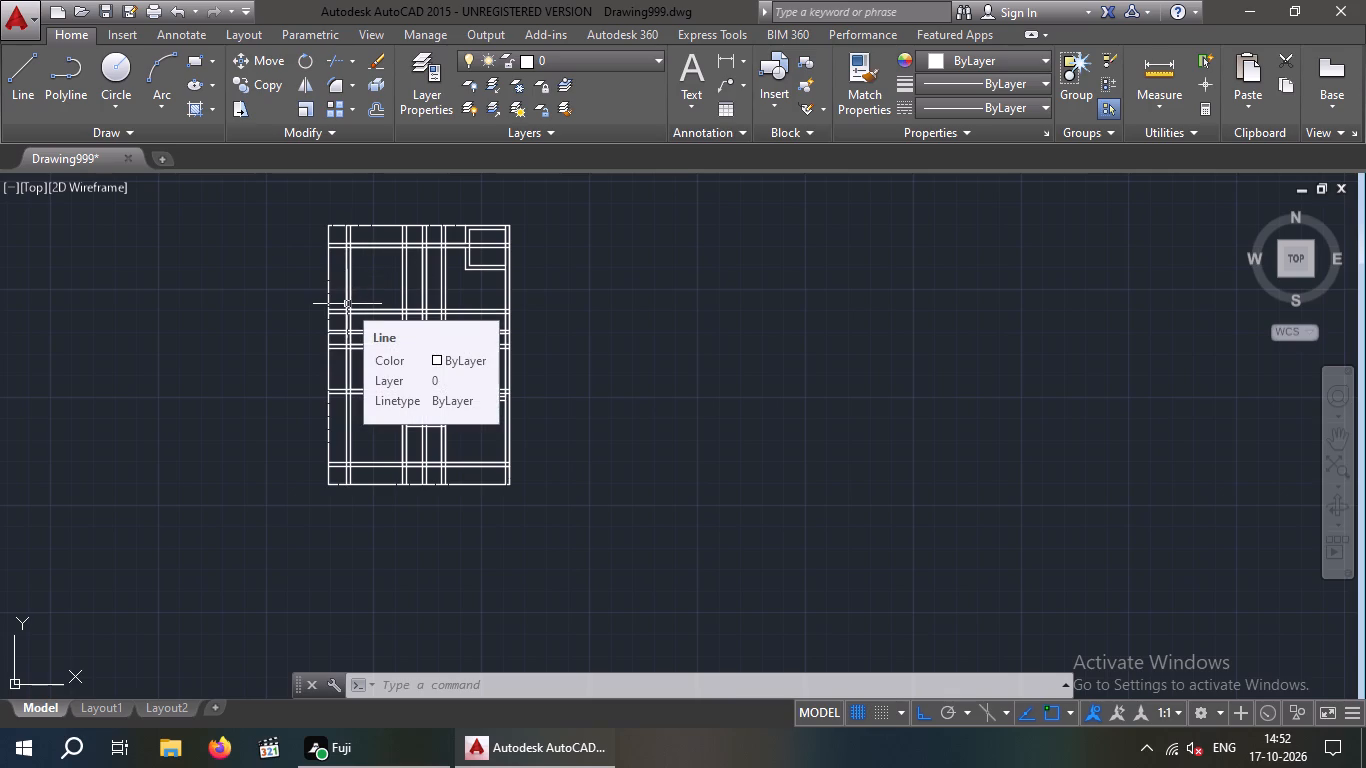
Undo the erase, the trim and the construction lines, back to the plain wall layout with its dashed boundary.
{"action": "key", "text": "ctrl+z"}
{"action": "key", "text": "ctrl+z"}
{"action": "key", "text": "ctrl+z"}
{"action": "key", "text": "ctrl+z"}
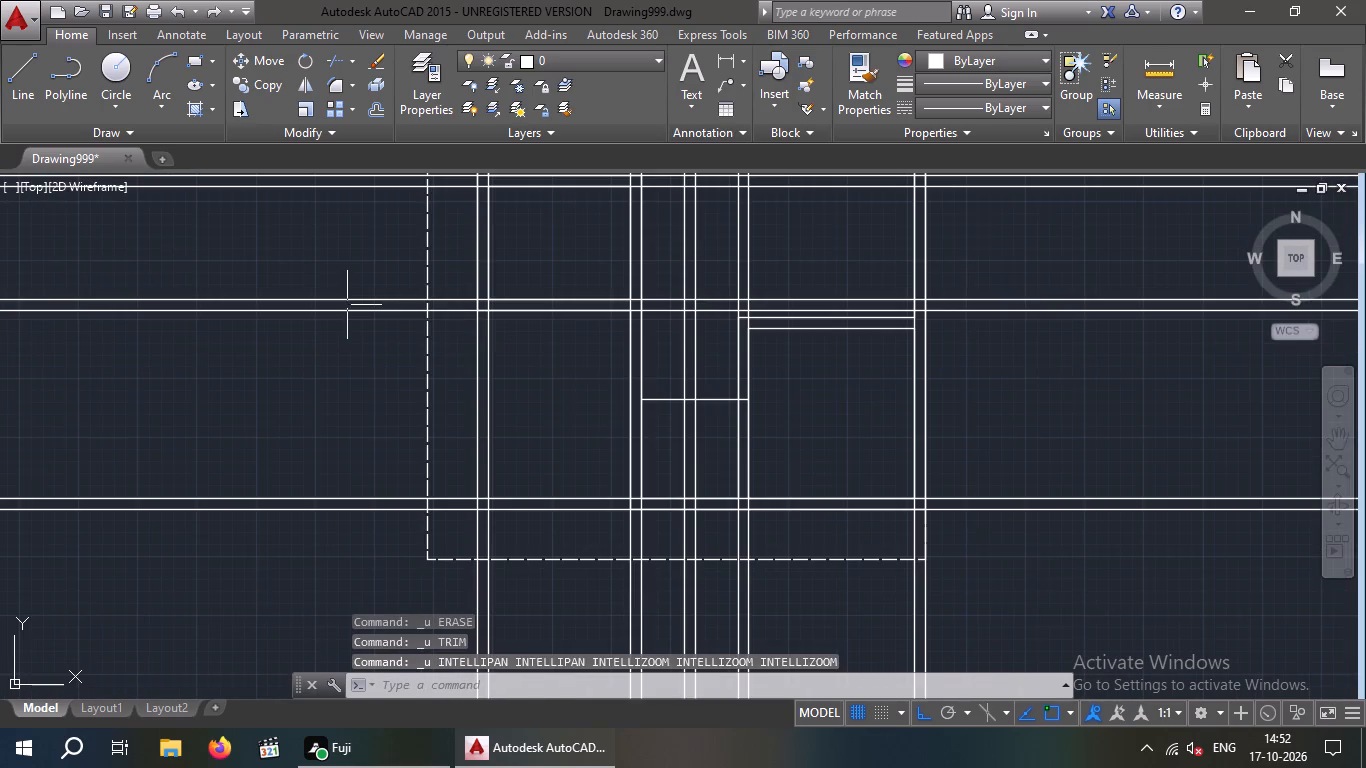
{"action": "key", "text": "ctrl+z"}
{"action": "key", "text": "ctrl+z"}
{"action": "key", "text": "ctrl+z"}
Examine the plan's wall and room layout inside the dashed boundary.
{"action": "scroll", "coordinate": [424, 300], "scroll_direction": "down", "scroll_amount": 3}
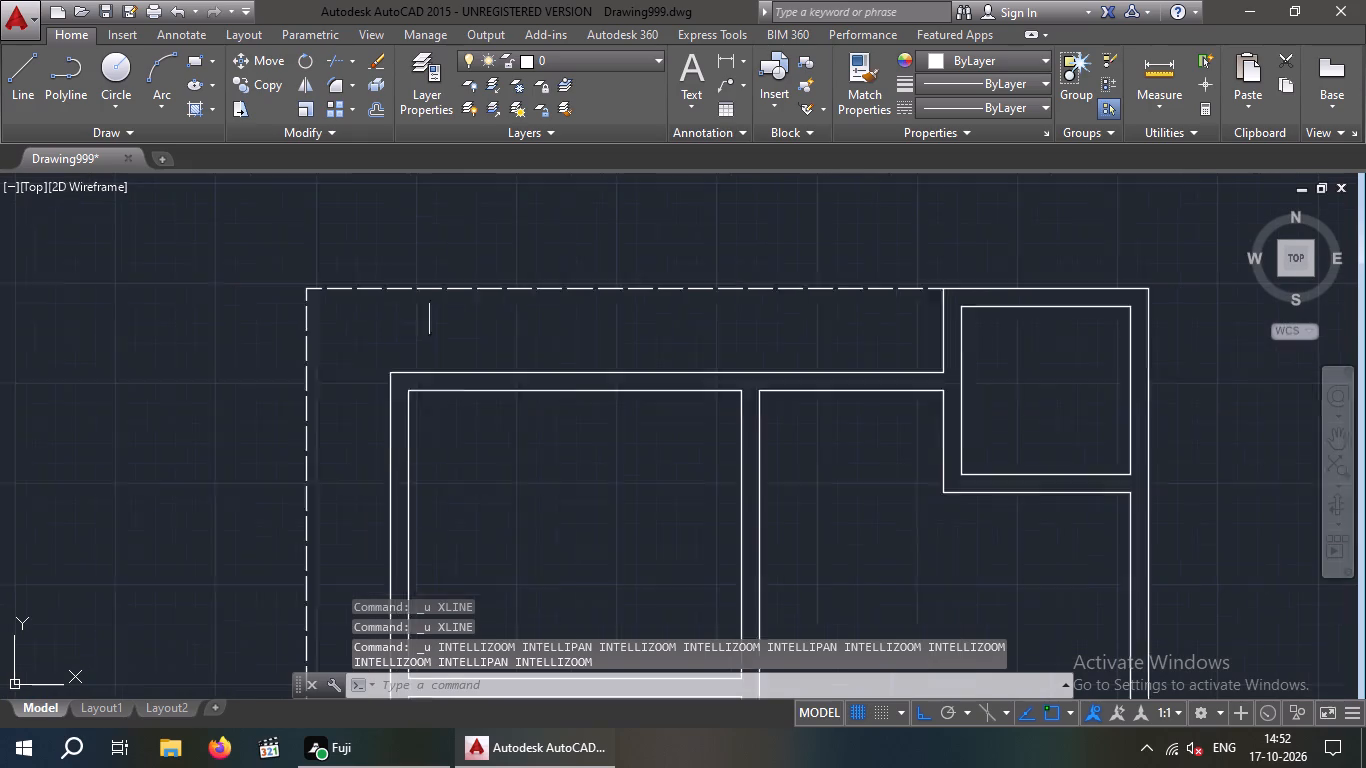
{"action": "scroll", "coordinate": [448, 301], "scroll_direction": "down", "scroll_amount": 1}
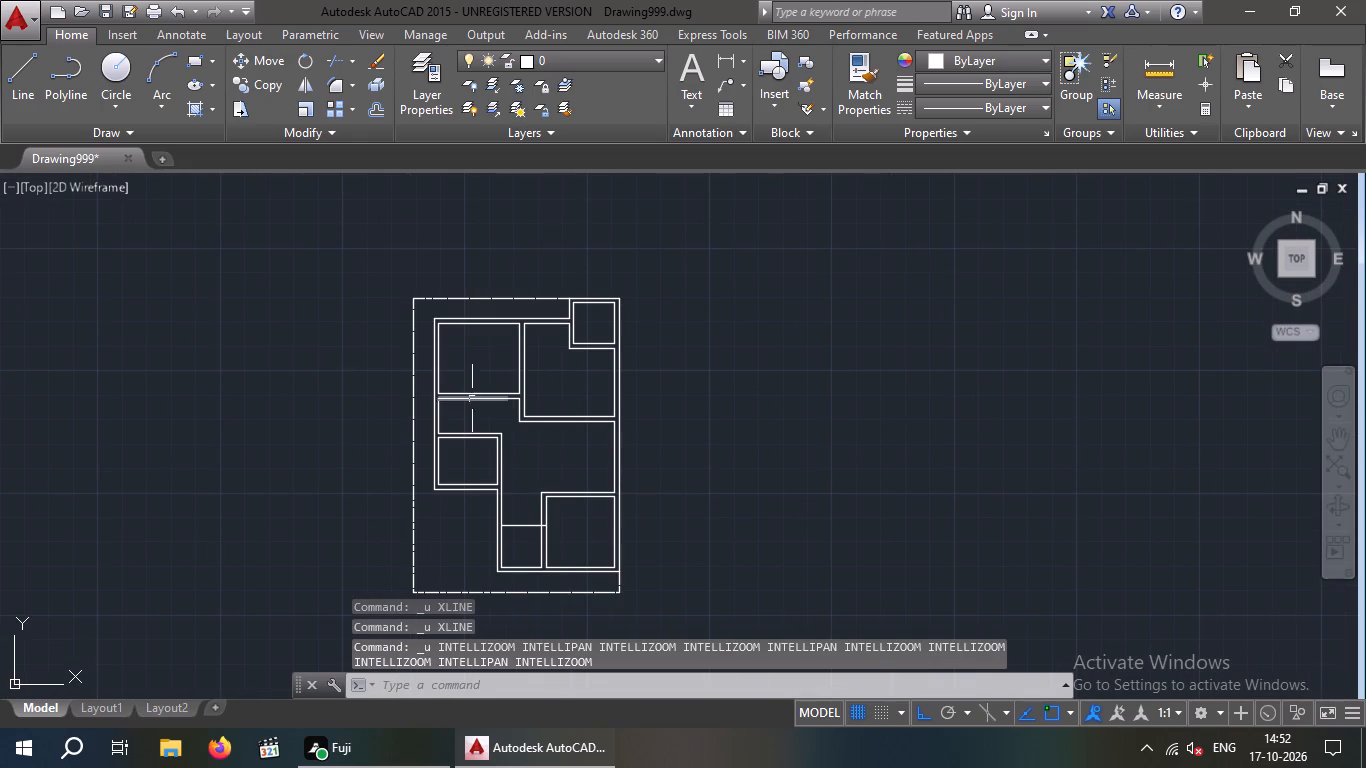
{"action": "scroll", "coordinate": [464, 351], "scroll_direction": "up", "scroll_amount": 3}
{"action": "scroll", "coordinate": [474, 304], "scroll_direction": "down", "scroll_amount": 2}
{"action": "middle_click_drag", "start_coordinate": [458, 290], "coordinate": [398, 265]}
{"action": "scroll", "coordinate": [628, 270], "scroll_direction": "down", "scroll_amount": 1}
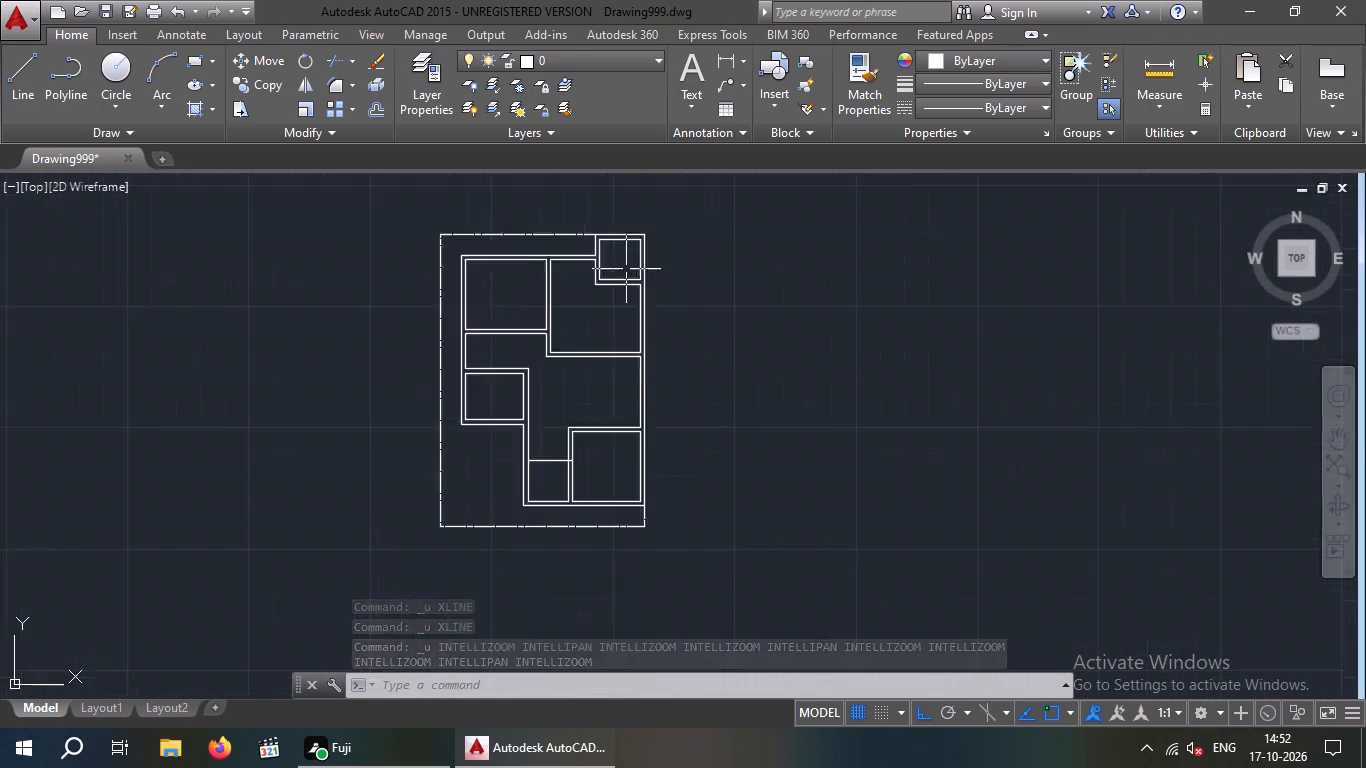
{"action": "scroll", "coordinate": [626, 269], "scroll_direction": "down", "scroll_amount": 4}
{"action": "scroll", "coordinate": [590, 283], "scroll_direction": "up", "scroll_amount": 4}
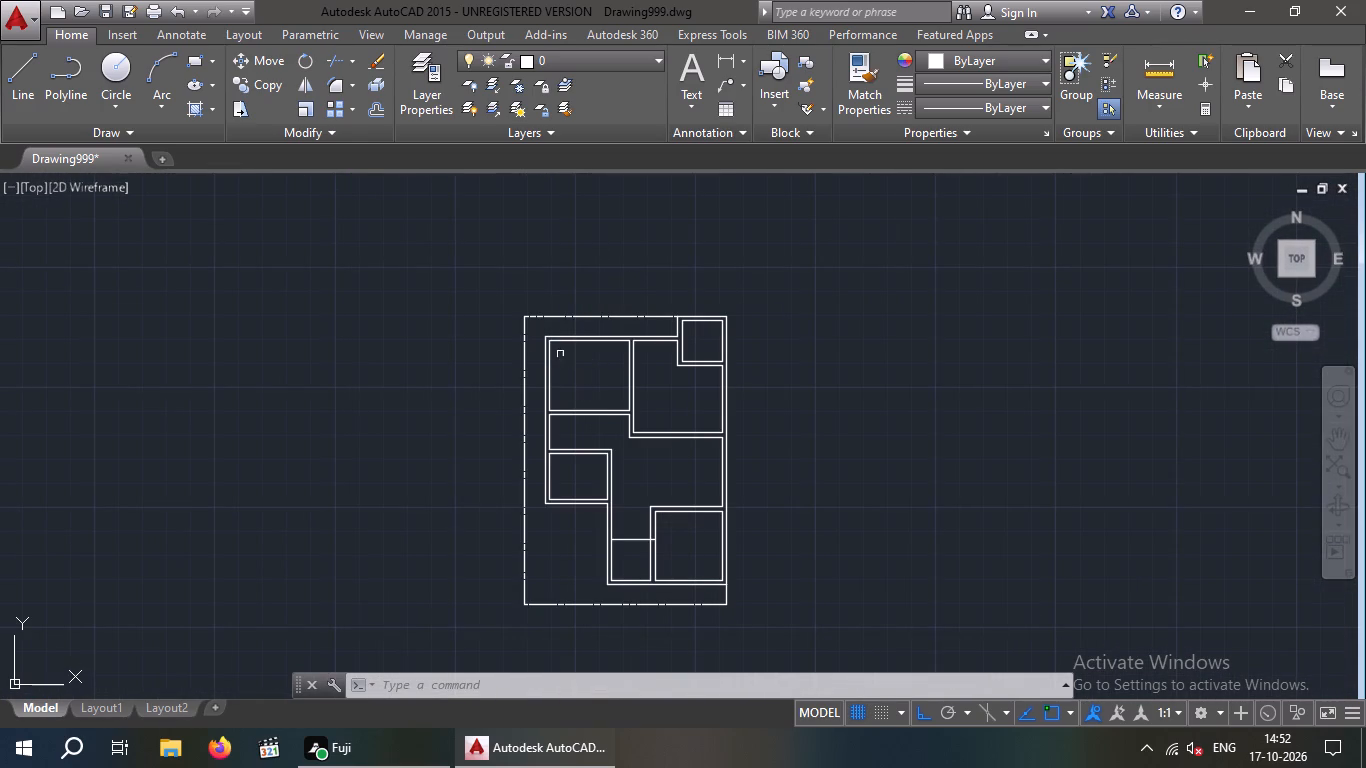
{"action": "middle_click", "coordinate": [557, 352]}
{"action": "scroll", "coordinate": [600, 369], "scroll_direction": "up", "scroll_amount": 1}
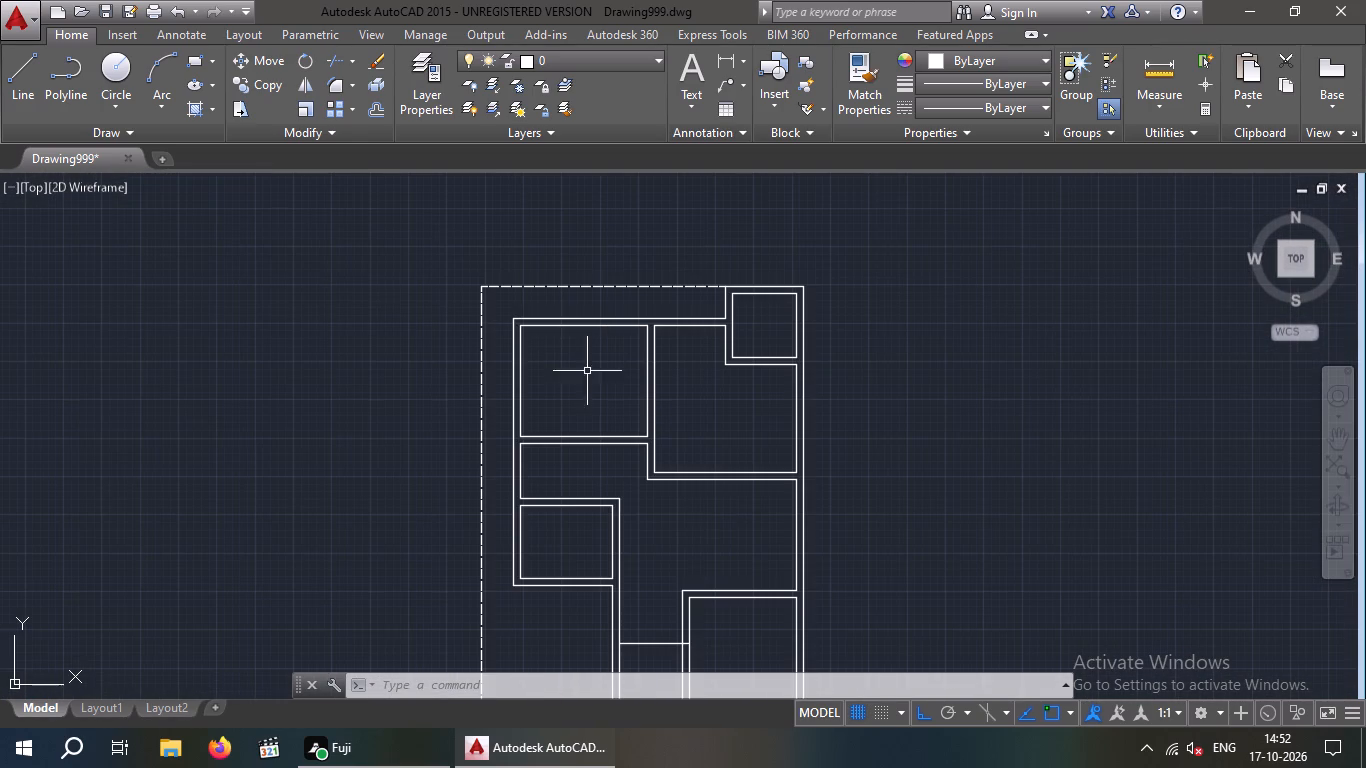
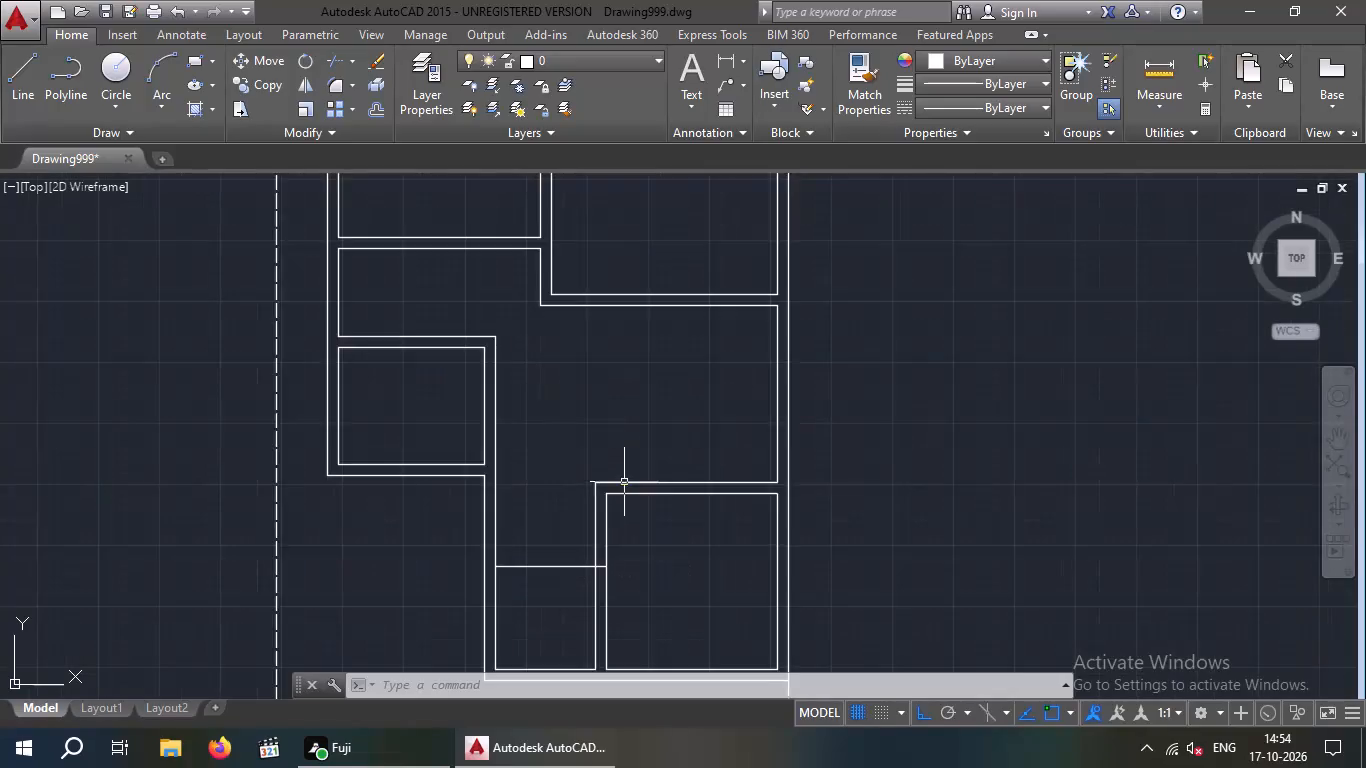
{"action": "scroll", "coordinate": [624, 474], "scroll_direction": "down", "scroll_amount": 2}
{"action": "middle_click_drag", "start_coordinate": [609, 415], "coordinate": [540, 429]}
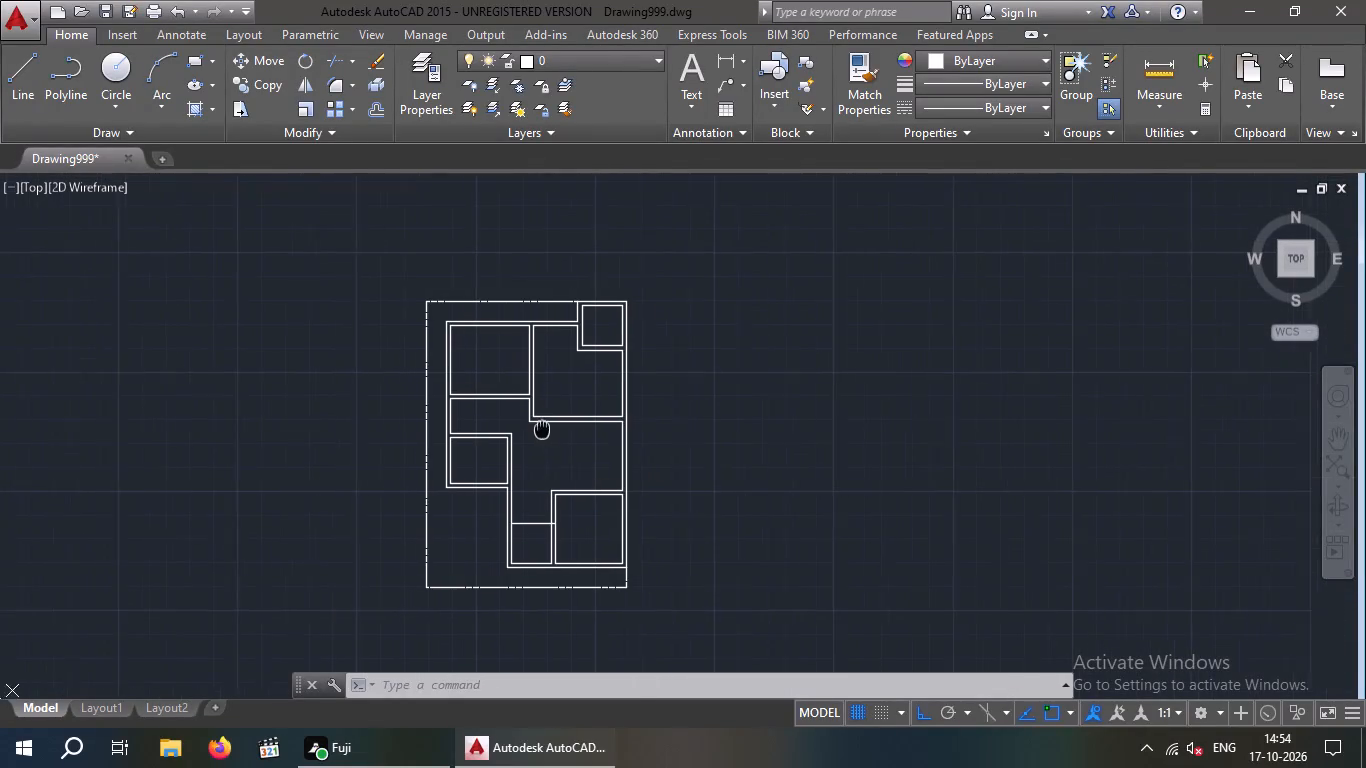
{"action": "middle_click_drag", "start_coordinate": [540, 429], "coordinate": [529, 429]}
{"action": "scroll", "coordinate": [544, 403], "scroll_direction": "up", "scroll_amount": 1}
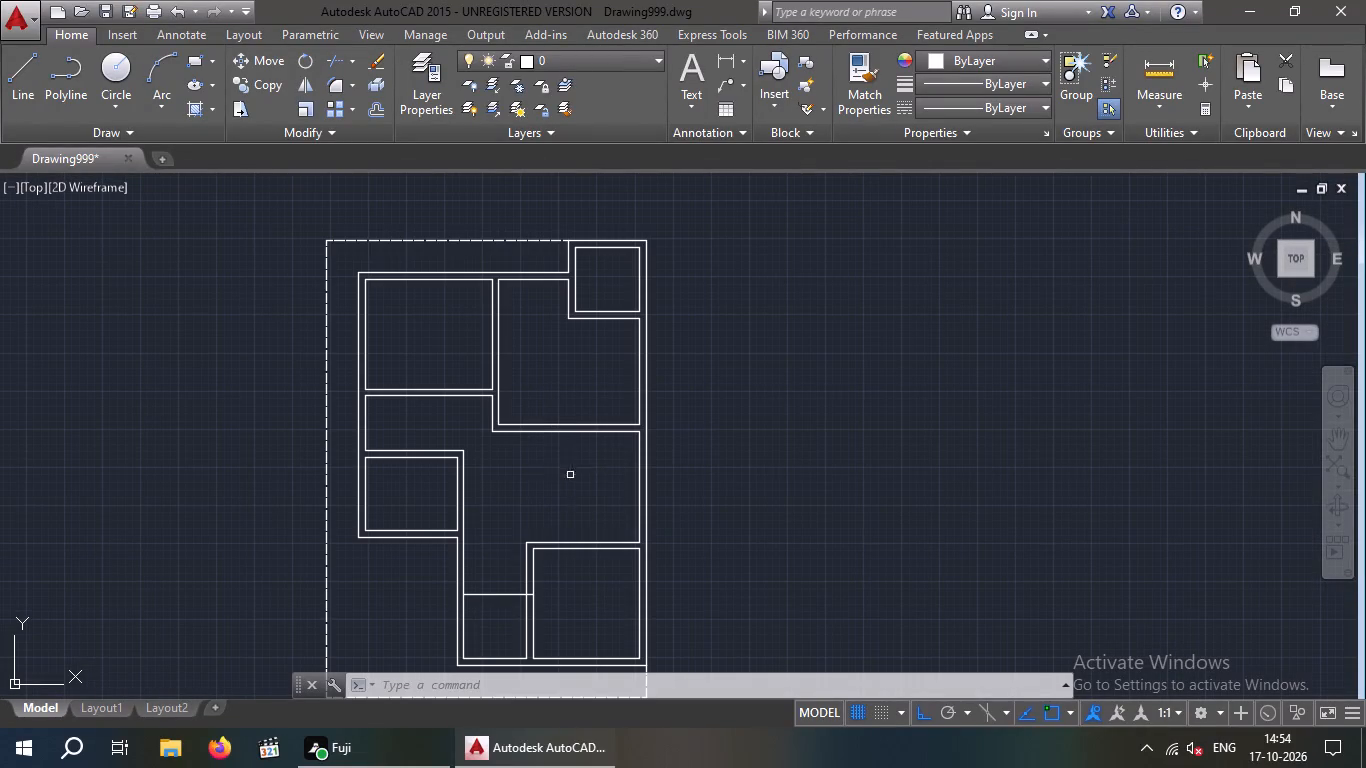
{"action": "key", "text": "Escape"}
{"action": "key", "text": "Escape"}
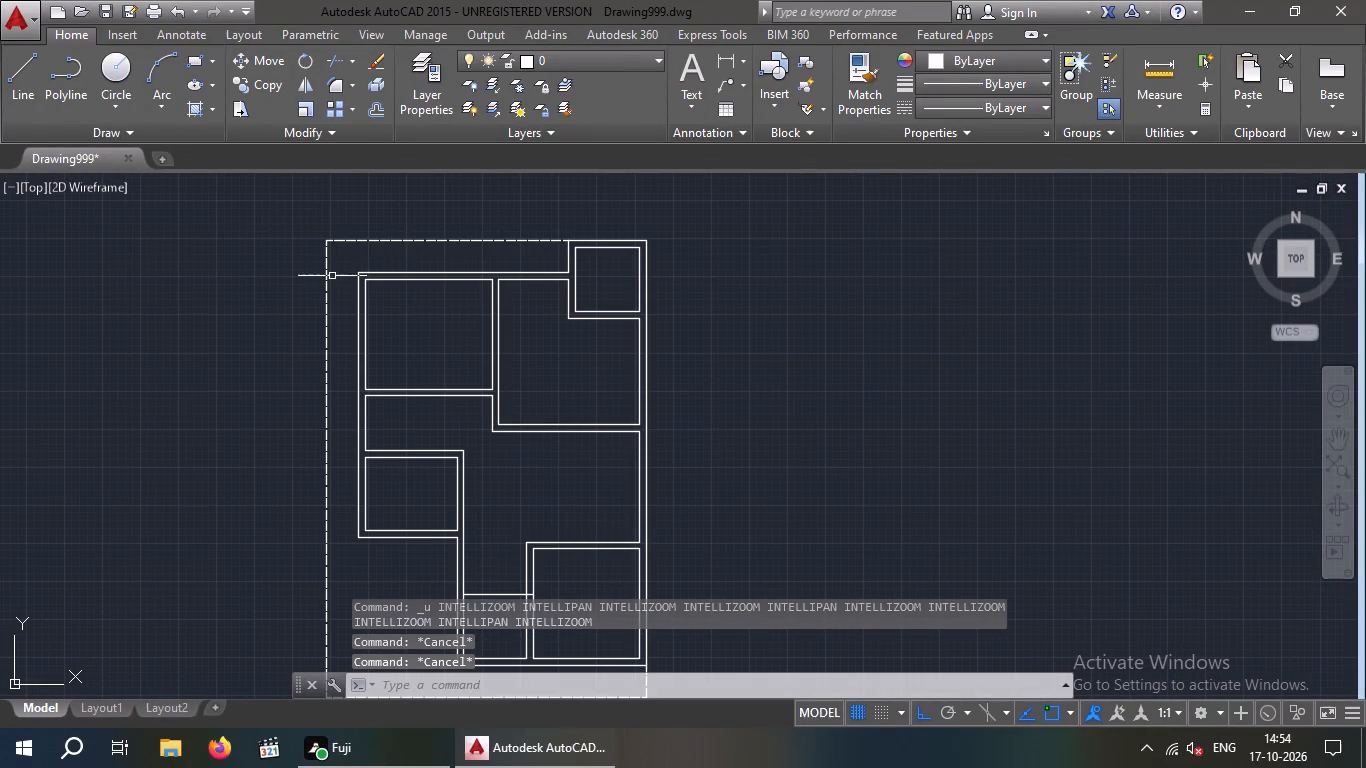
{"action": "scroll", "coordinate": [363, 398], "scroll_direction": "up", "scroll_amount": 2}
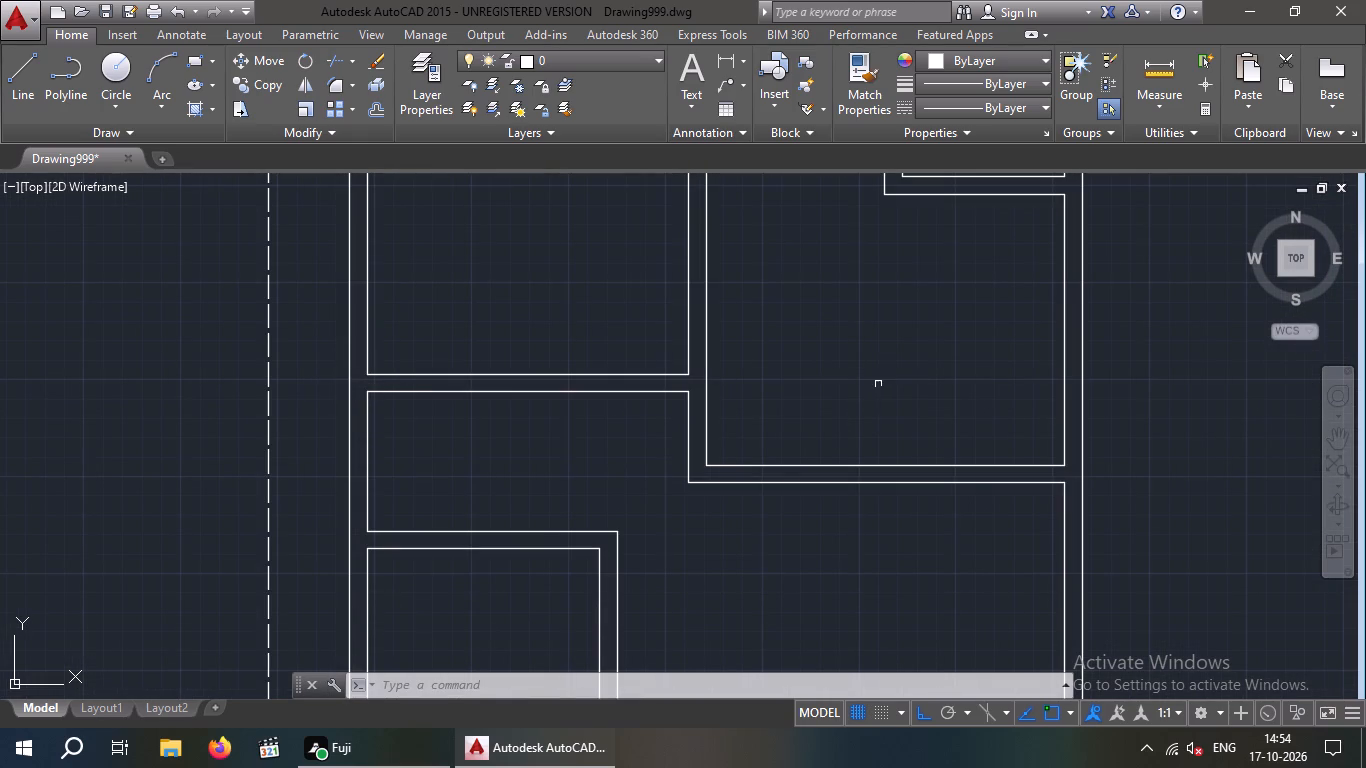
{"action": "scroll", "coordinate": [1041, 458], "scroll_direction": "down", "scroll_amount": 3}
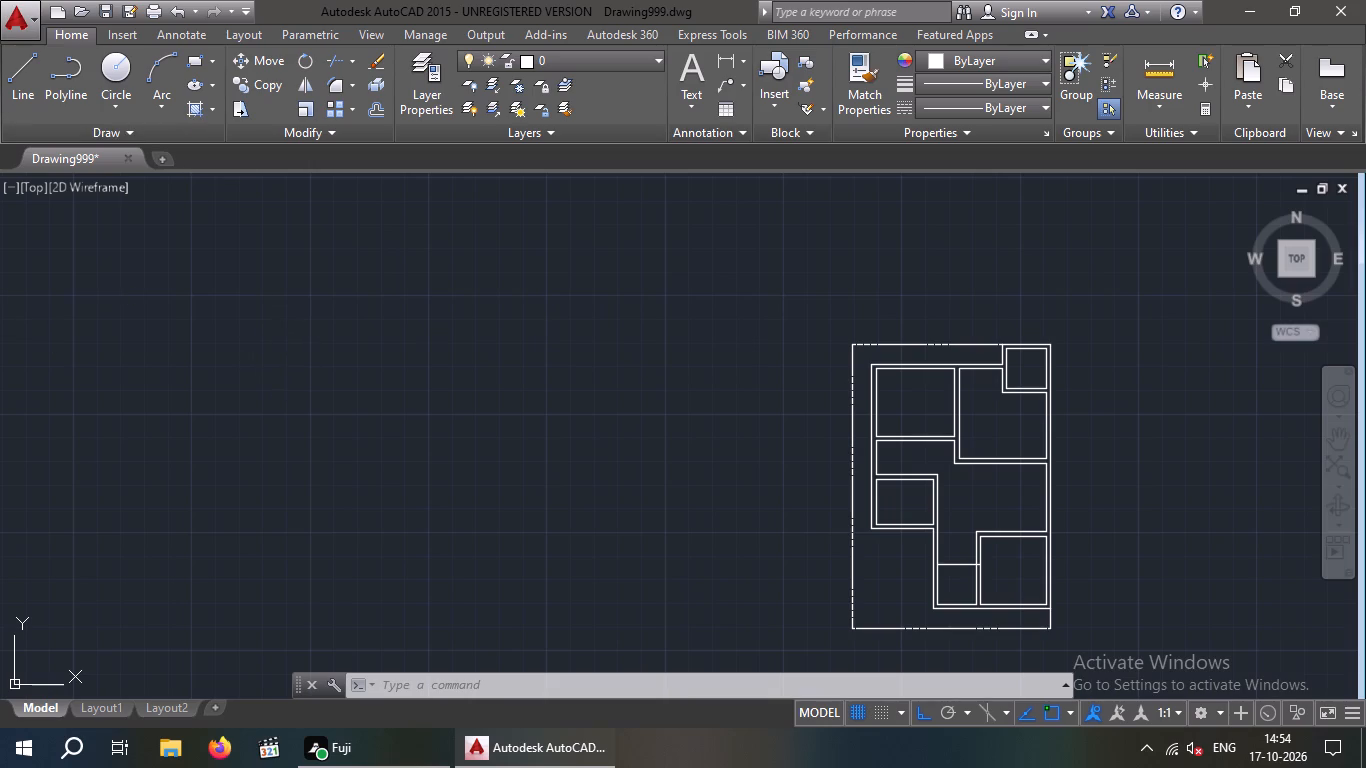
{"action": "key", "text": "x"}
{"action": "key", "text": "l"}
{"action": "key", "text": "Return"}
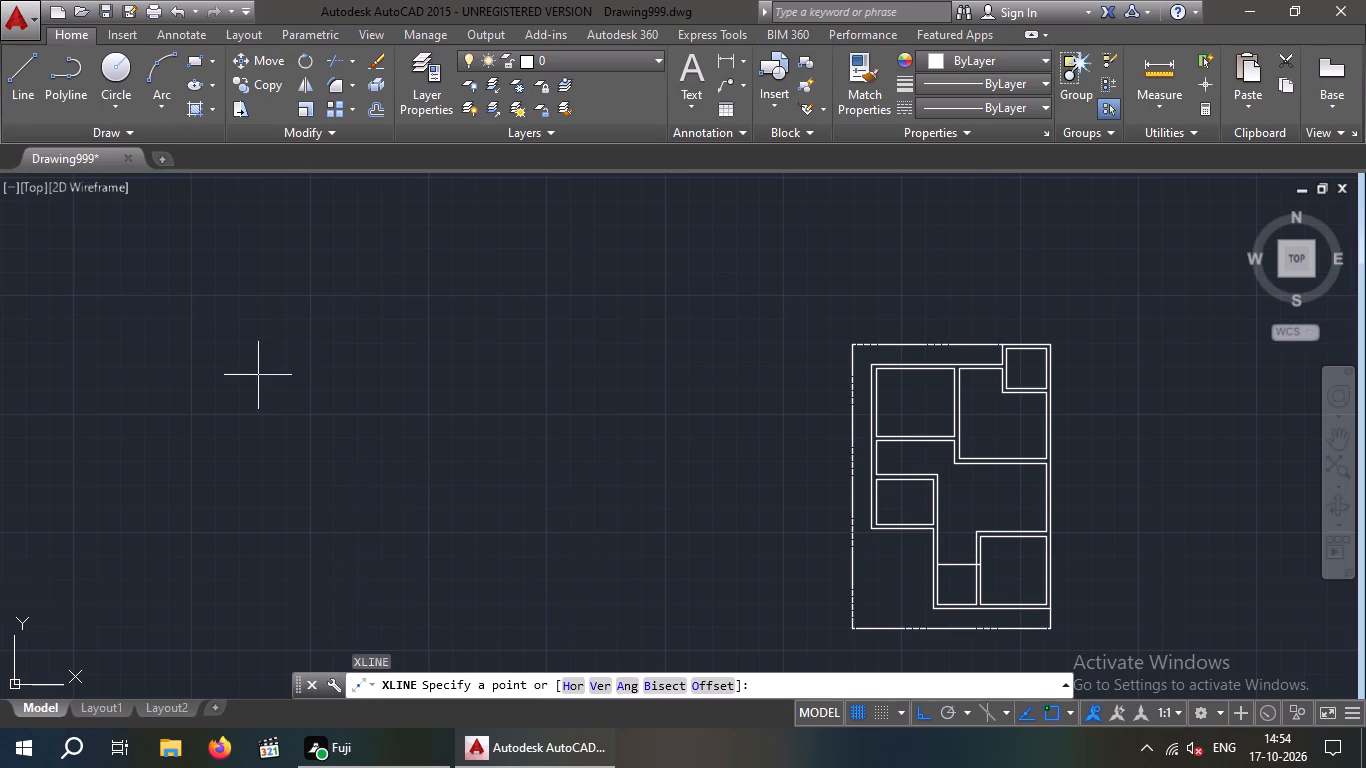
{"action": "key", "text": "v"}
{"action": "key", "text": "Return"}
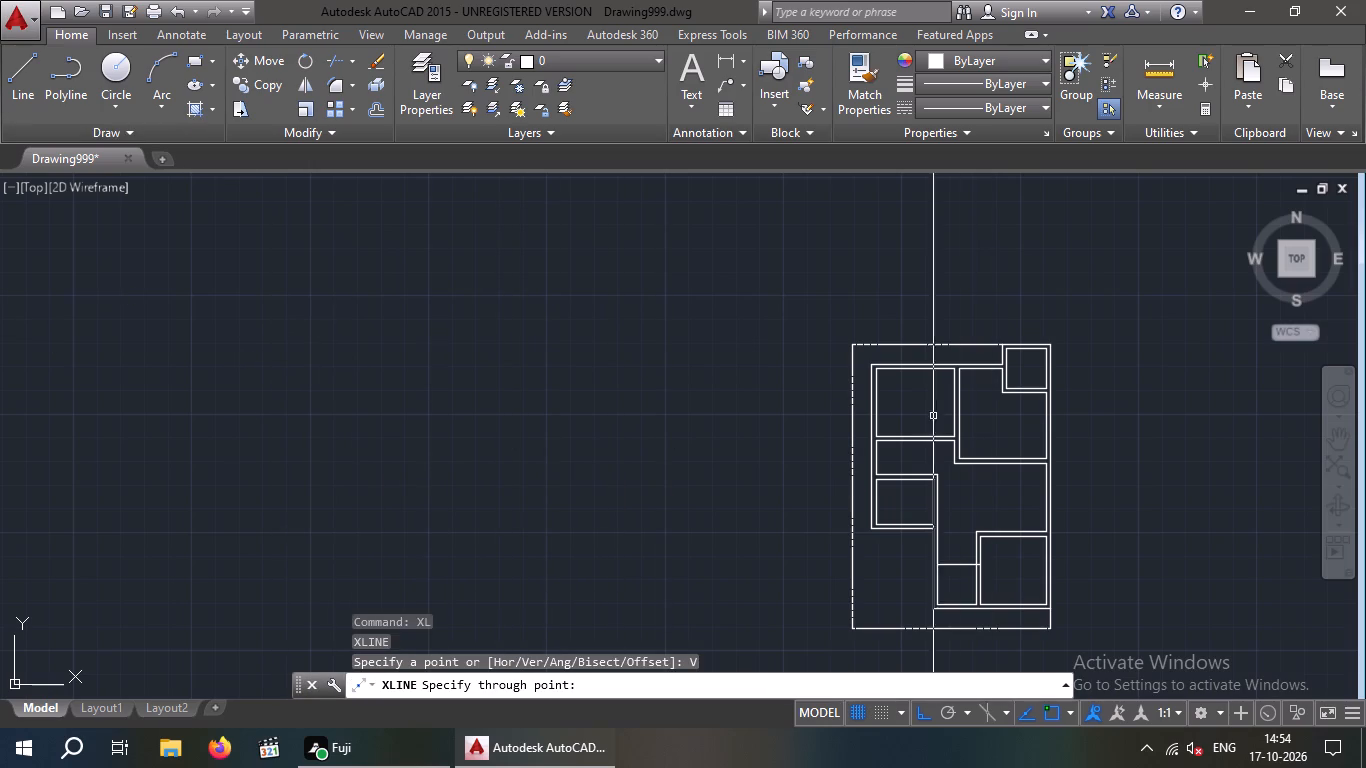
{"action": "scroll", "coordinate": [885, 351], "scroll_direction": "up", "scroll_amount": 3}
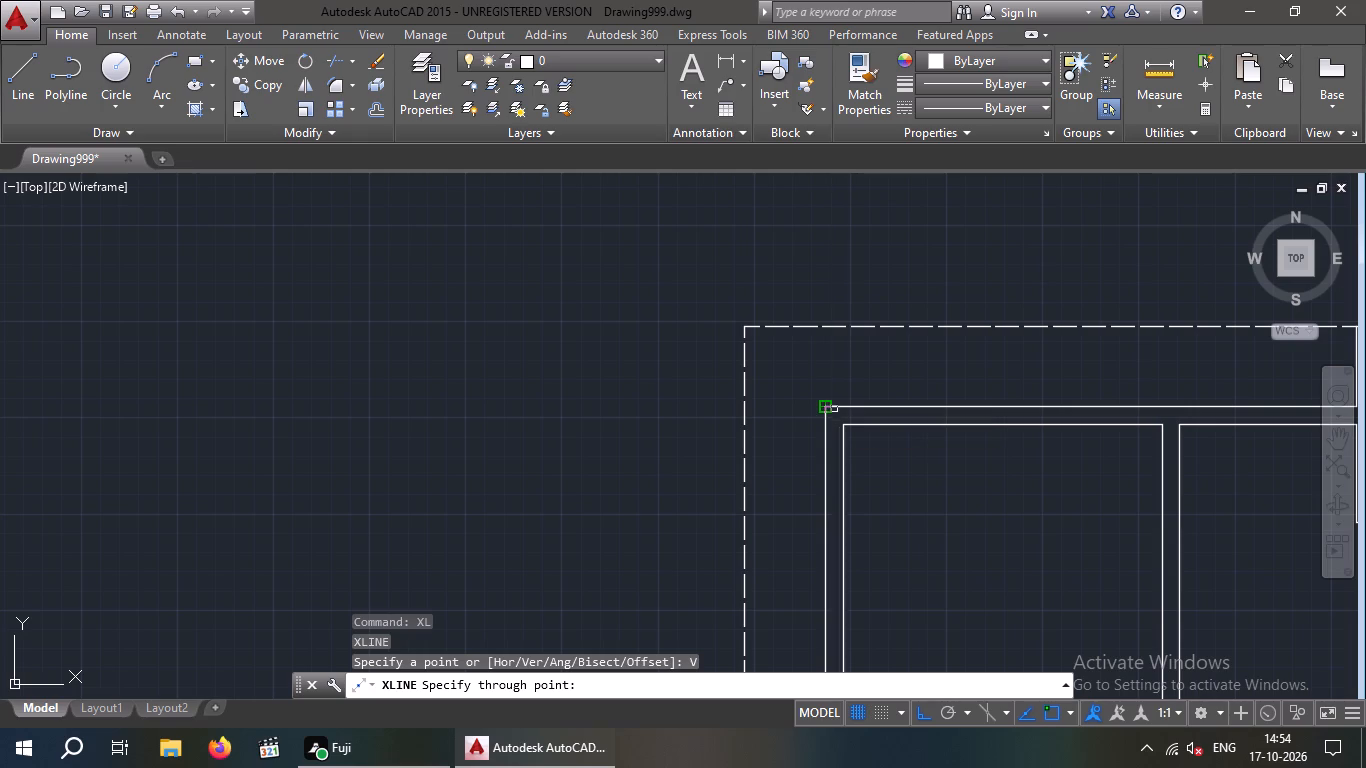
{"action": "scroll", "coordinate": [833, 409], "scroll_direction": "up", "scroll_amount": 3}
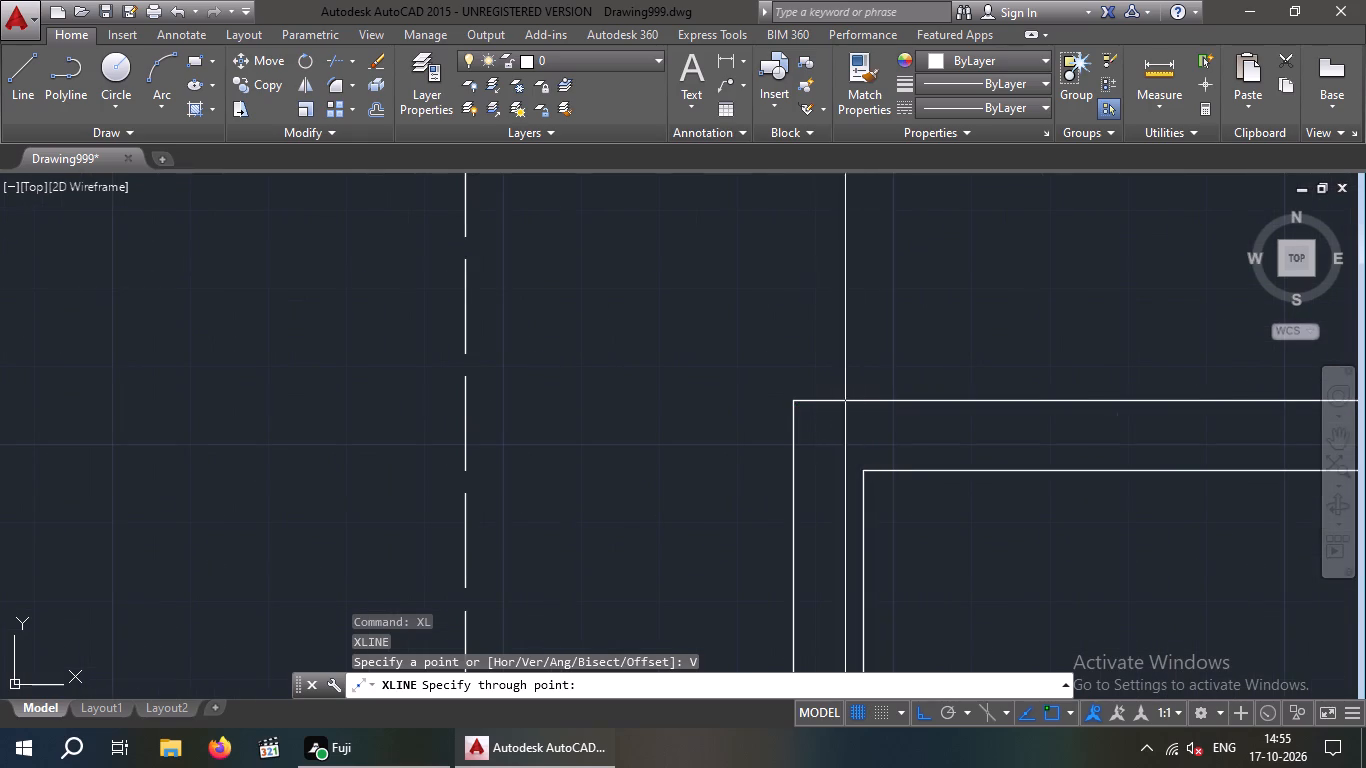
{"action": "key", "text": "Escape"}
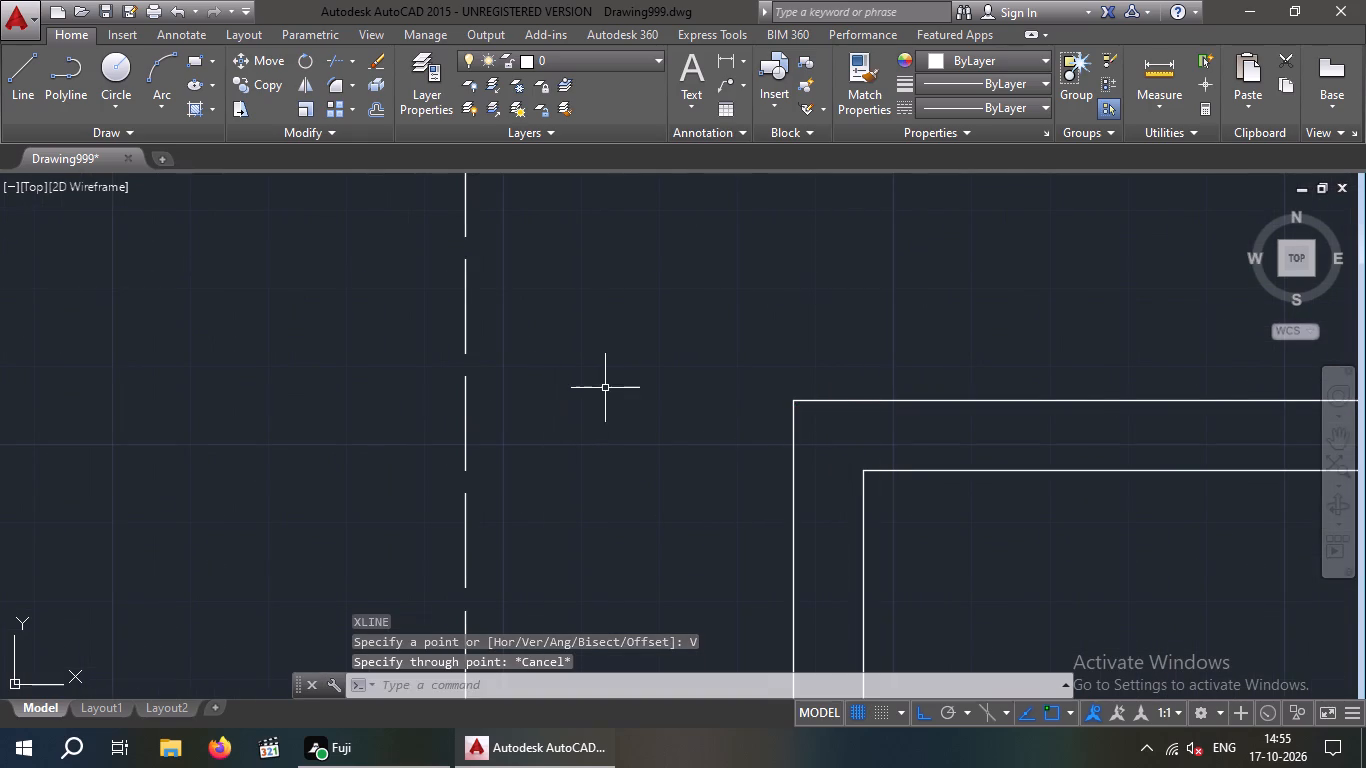
Draw two short lines from the inner wall corner at the plan's upper-left to the outer wall faces, one vertical and one horizontal.
{"action": "scroll", "coordinate": [605, 355], "scroll_direction": "down", "scroll_amount": 5}
{"action": "scroll", "coordinate": [619, 375], "scroll_direction": "up", "scroll_amount": 2}
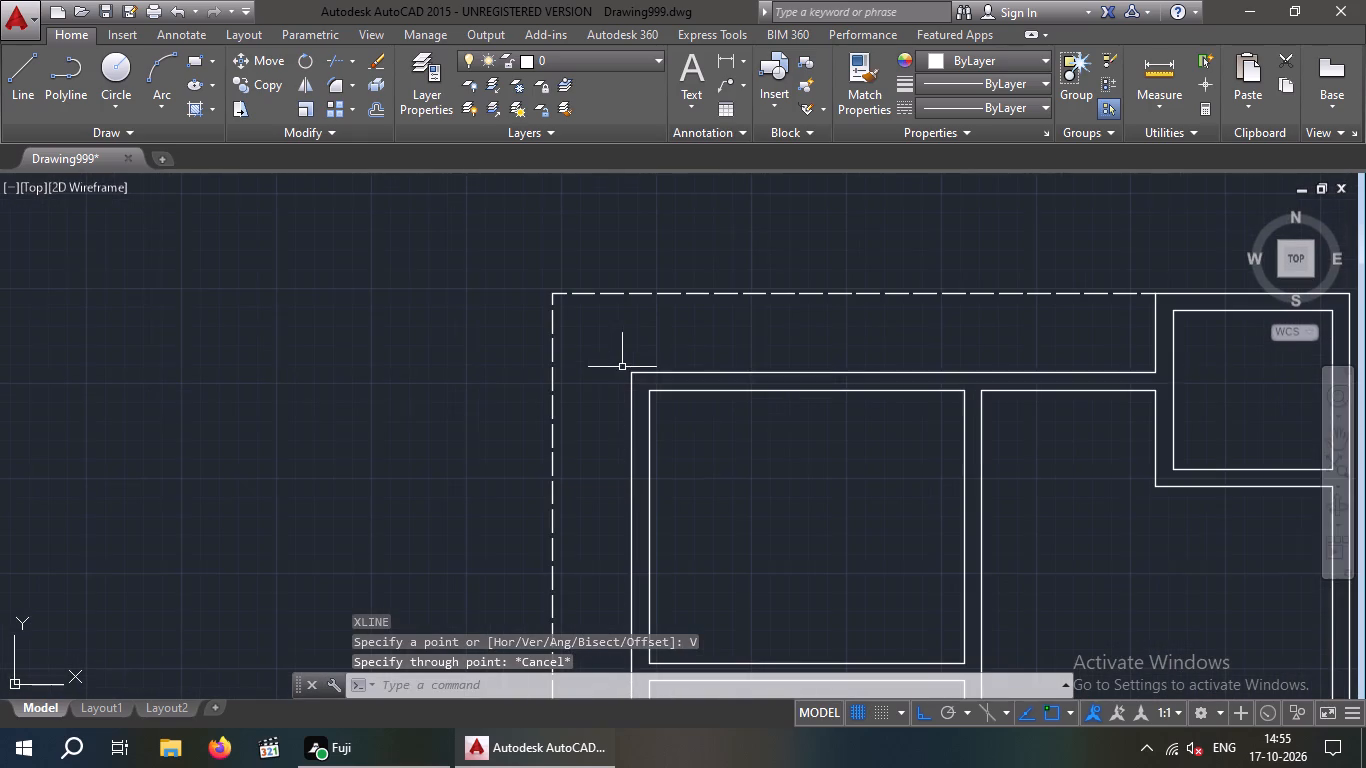
{"action": "key", "text": "l"}
{"action": "key", "text": "Return"}
{"action": "scroll", "coordinate": [669, 391], "scroll_direction": "up", "scroll_amount": 3}
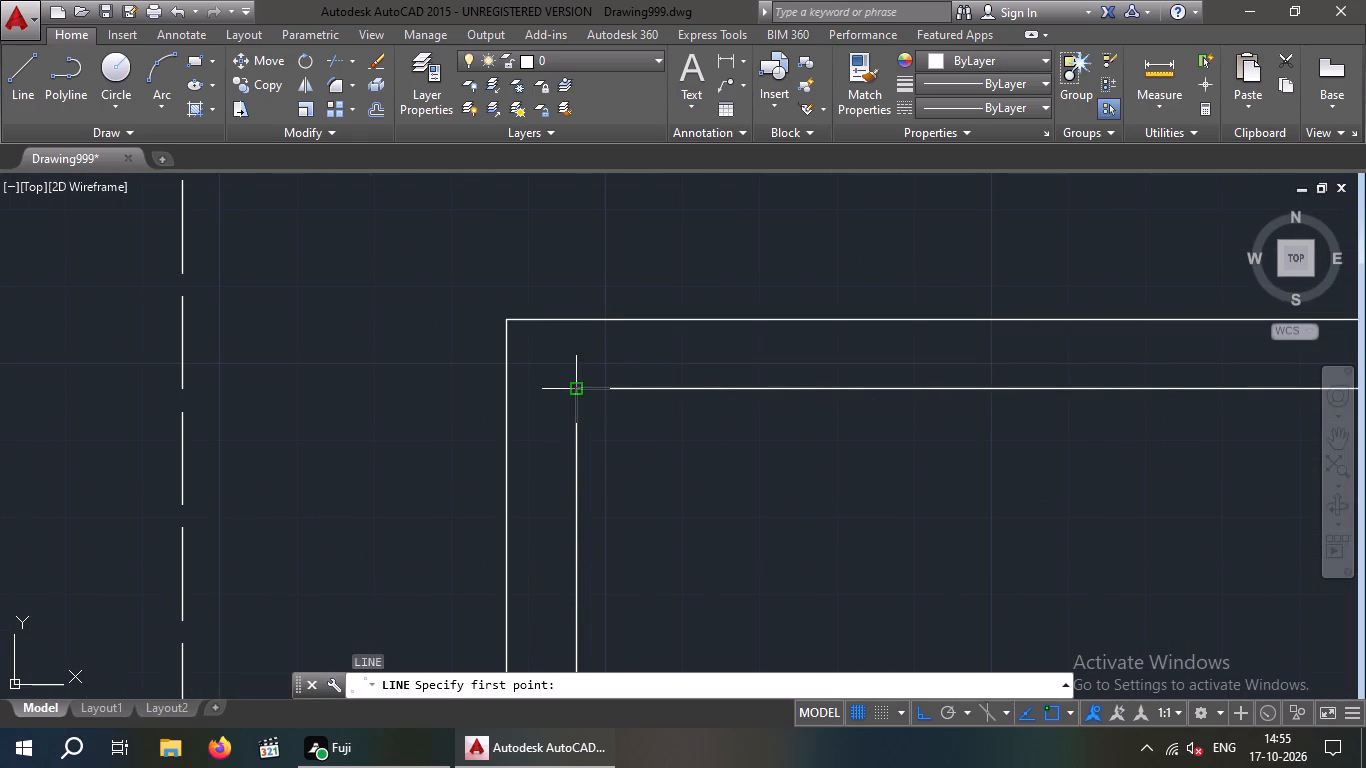
{"action": "left_click", "coordinate": [572, 388]}
{"action": "left_click", "coordinate": [574, 320]}
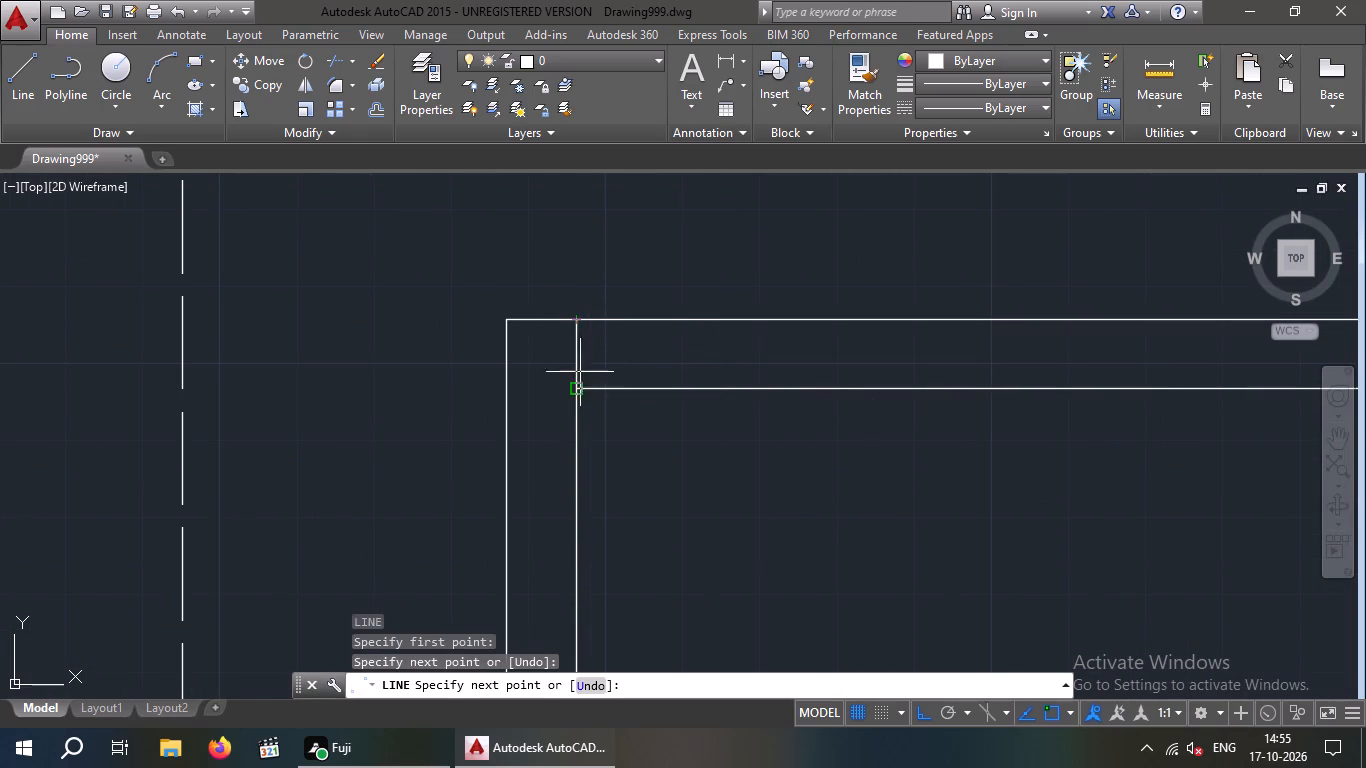
{"action": "key", "text": "space"}
{"action": "key", "text": "space"}
{"action": "left_click_drag", "start_coordinate": [580, 391], "coordinate": [569, 394]}
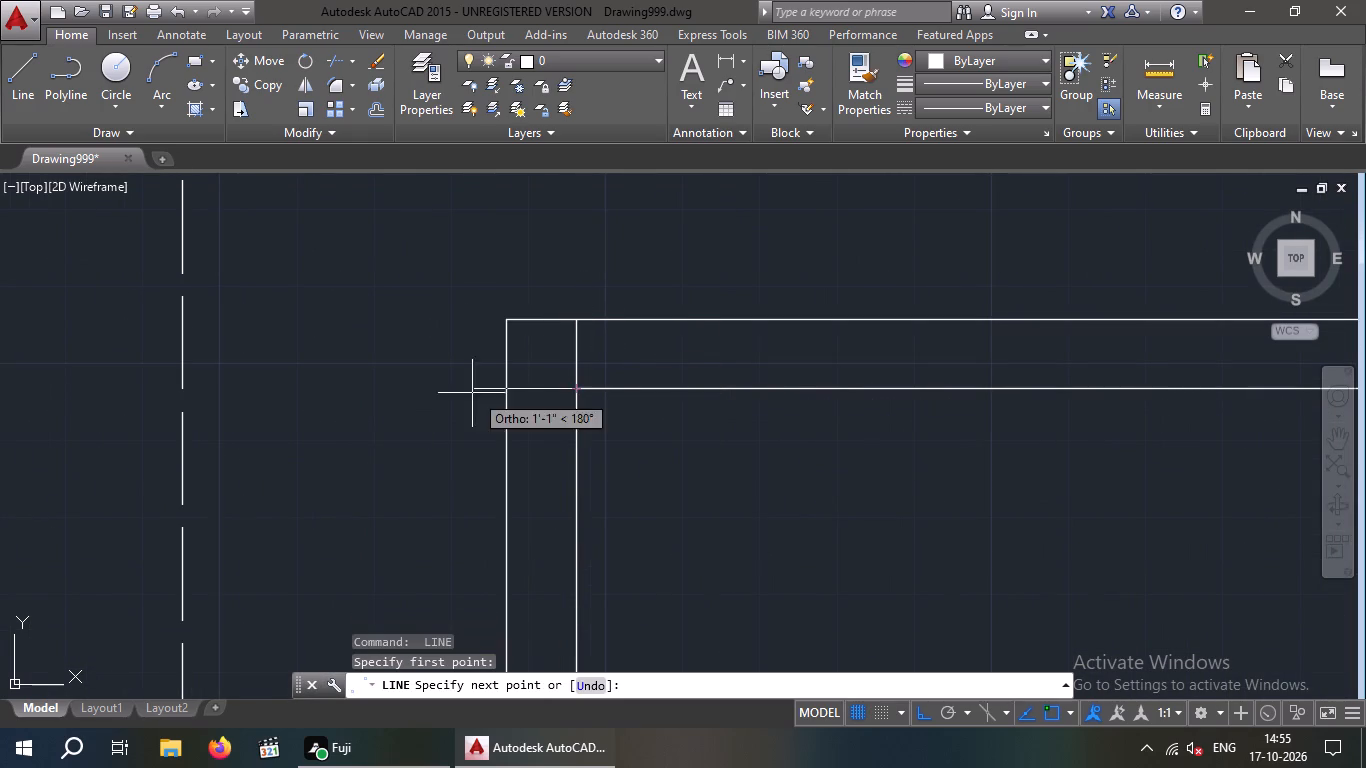
{"action": "left_click", "coordinate": [507, 392]}
{"action": "key", "text": "space"}
Draw a short horizontal line closing the gap between the two inner wall corners at the top of the partition between the upper rooms.
{"action": "scroll", "coordinate": [652, 396], "scroll_direction": "down", "scroll_amount": 3}
{"action": "middle_click_drag", "start_coordinate": [779, 422], "coordinate": [231, 473]}
{"action": "scroll", "coordinate": [365, 445], "scroll_direction": "up", "scroll_amount": 4}
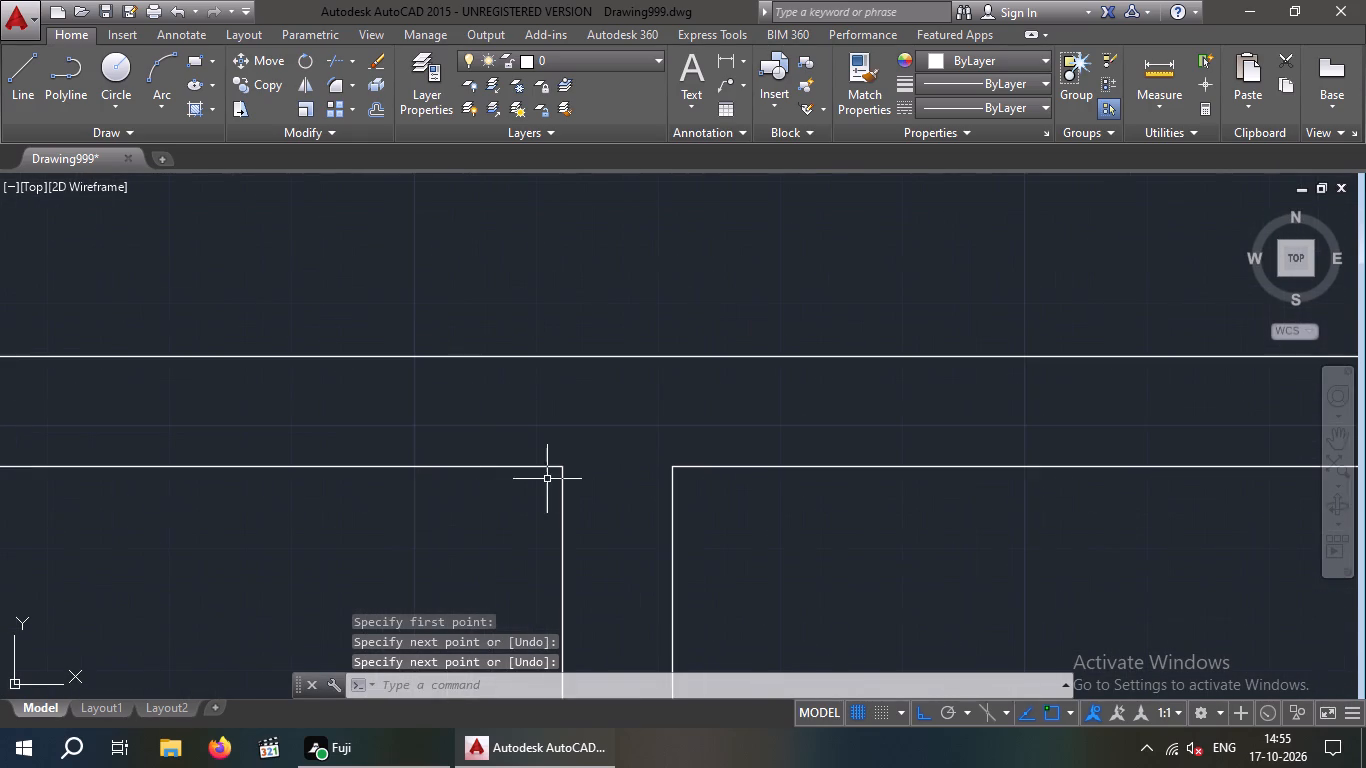
{"action": "key", "text": "space"}
{"action": "left_click_drag", "start_coordinate": [558, 465], "coordinate": [570, 466]}
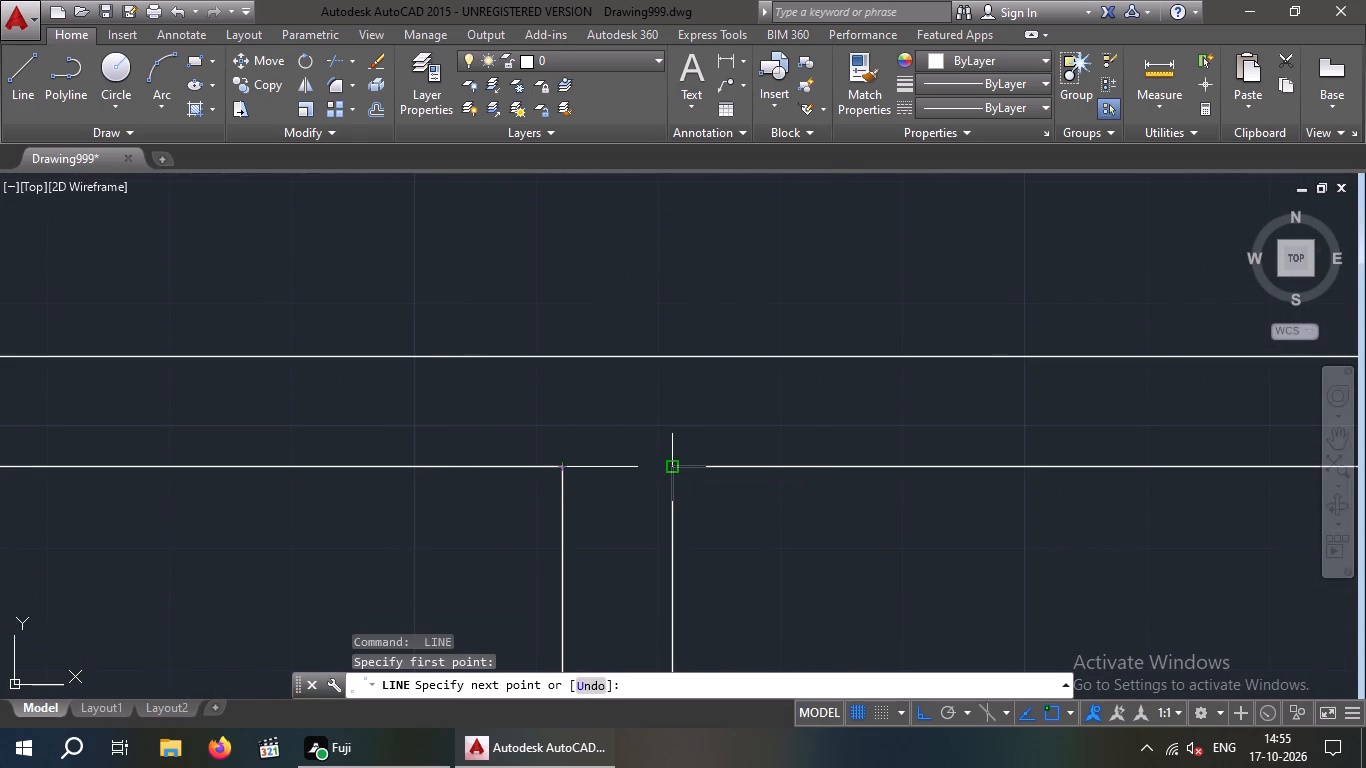
{"action": "left_click", "coordinate": [672, 464]}
{"action": "scroll", "coordinate": [587, 382], "scroll_direction": "down", "scroll_amount": 2}
{"action": "key", "text": "space"}
{"action": "scroll", "coordinate": [797, 472], "scroll_direction": "down", "scroll_amount": 1}
{"action": "middle_click_drag", "start_coordinate": [795, 472], "coordinate": [661, 397]}
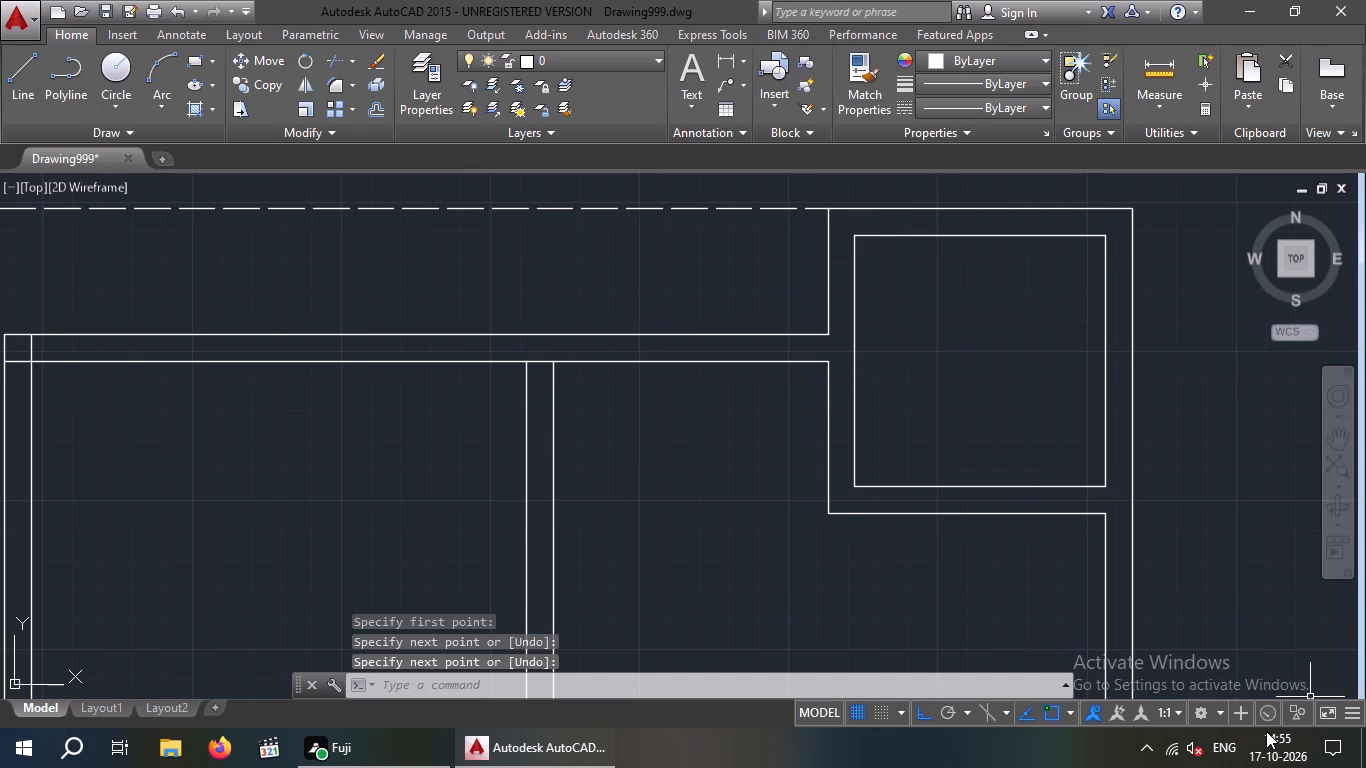
{"action": "key", "text": "Escape"}
Place vertical construction lines through the midpoints of the short lines across the upper partition and the left exterior wall.
{"action": "type", "text": "XL"}
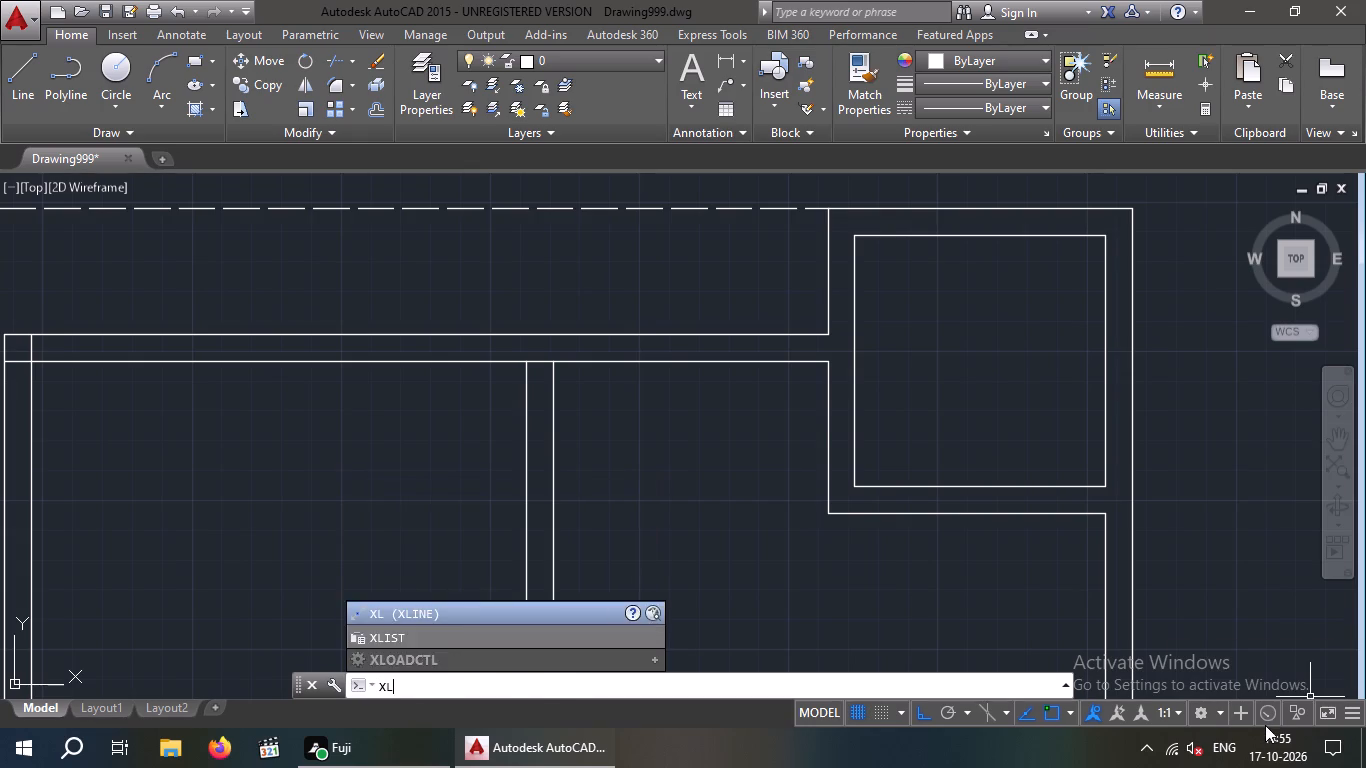
{"action": "key", "text": "Return"}
{"action": "key", "text": "v"}
{"action": "key", "text": "Return"}
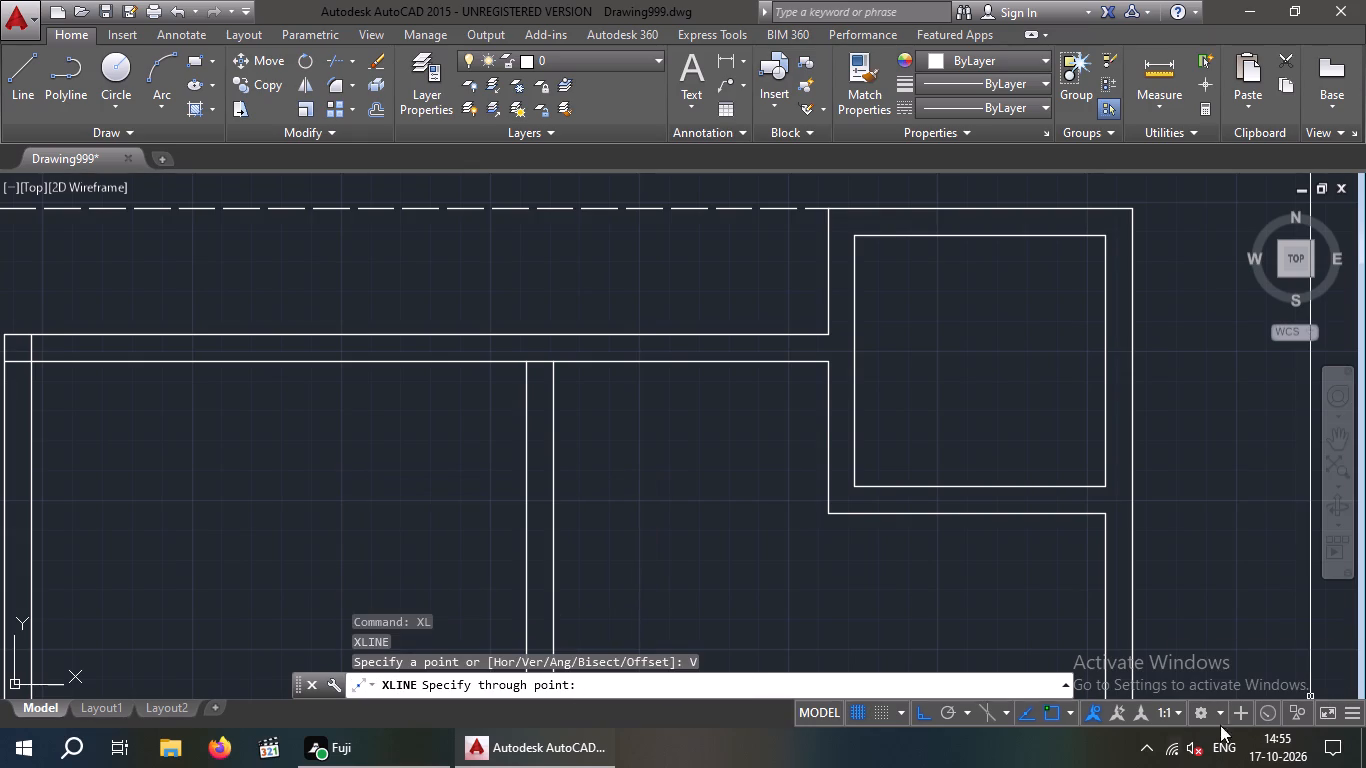
{"action": "scroll", "coordinate": [550, 371], "scroll_direction": "up", "scroll_amount": 3}
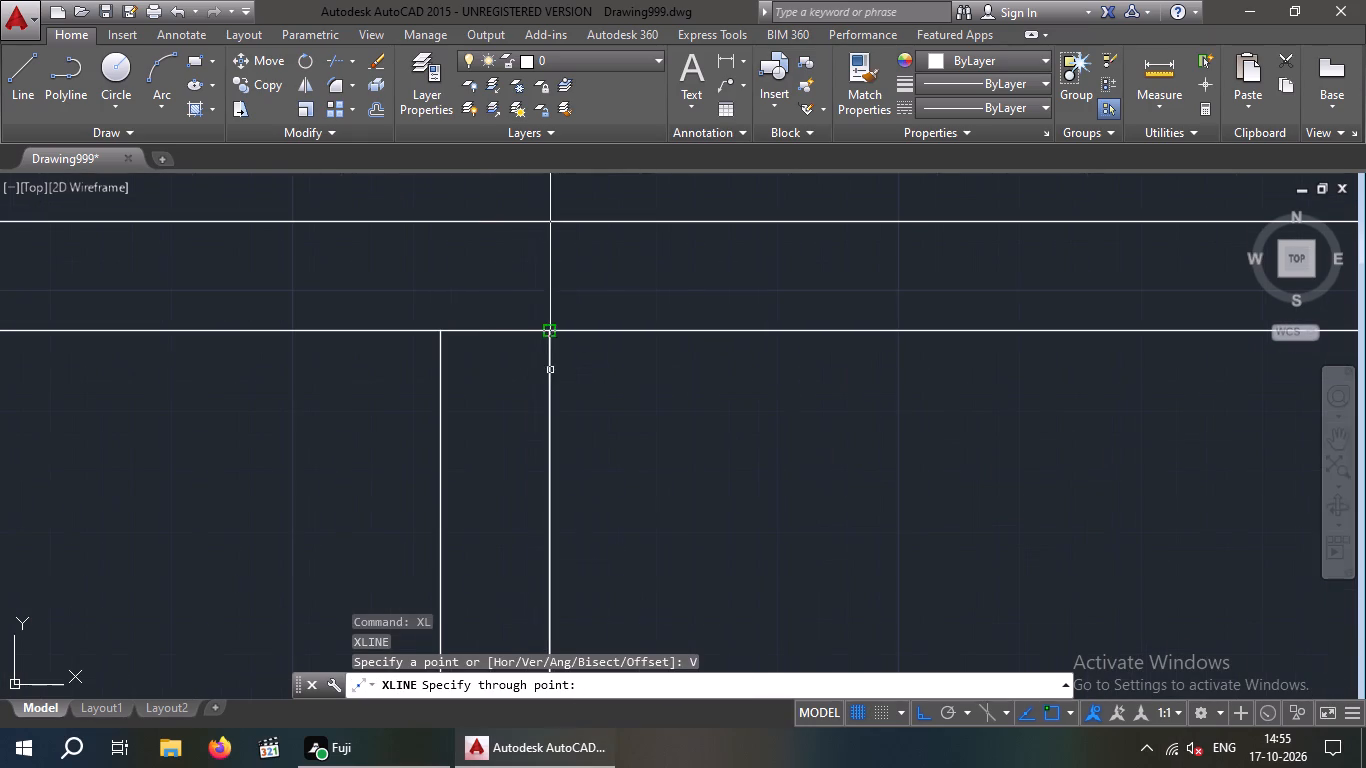
{"action": "left_click", "coordinate": [496, 327]}
{"action": "scroll", "coordinate": [514, 306], "scroll_direction": "down", "scroll_amount": 5}
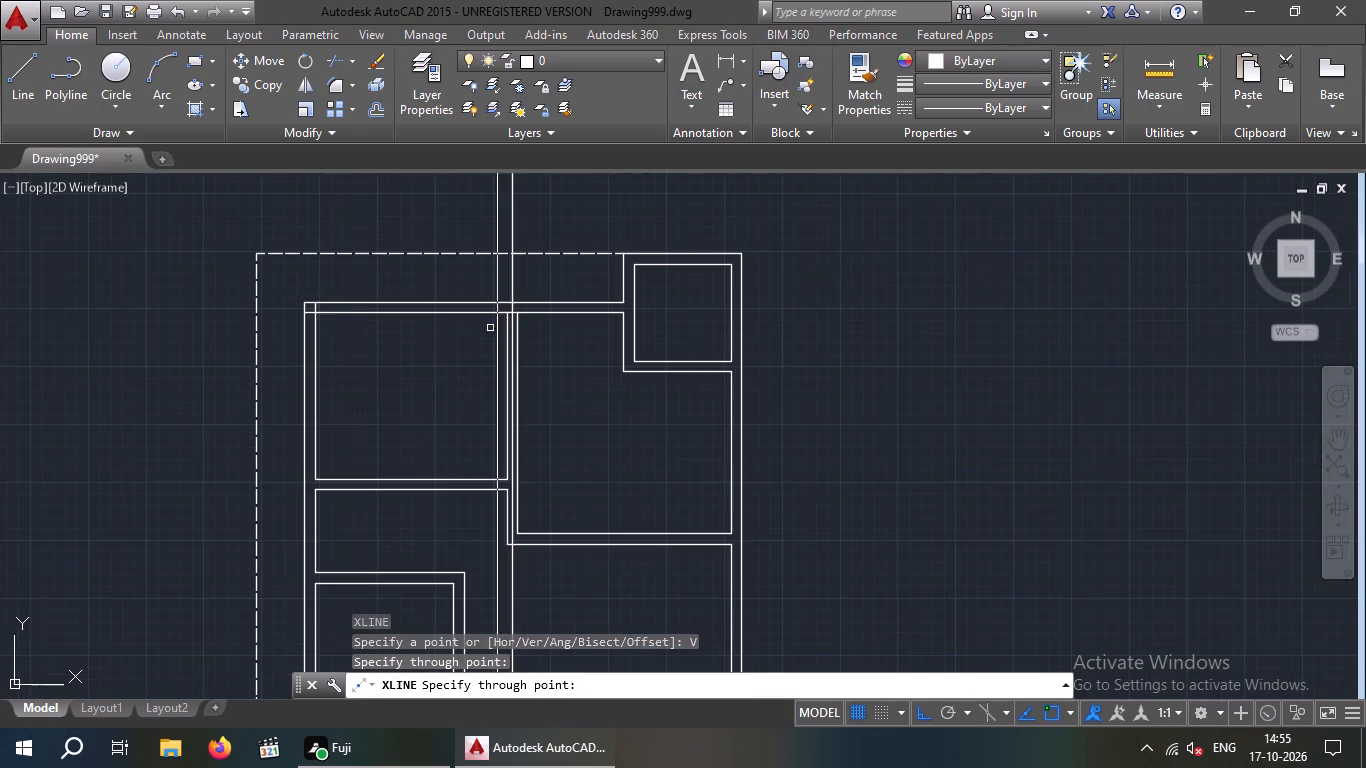
{"action": "scroll", "coordinate": [296, 305], "scroll_direction": "up", "scroll_amount": 4}
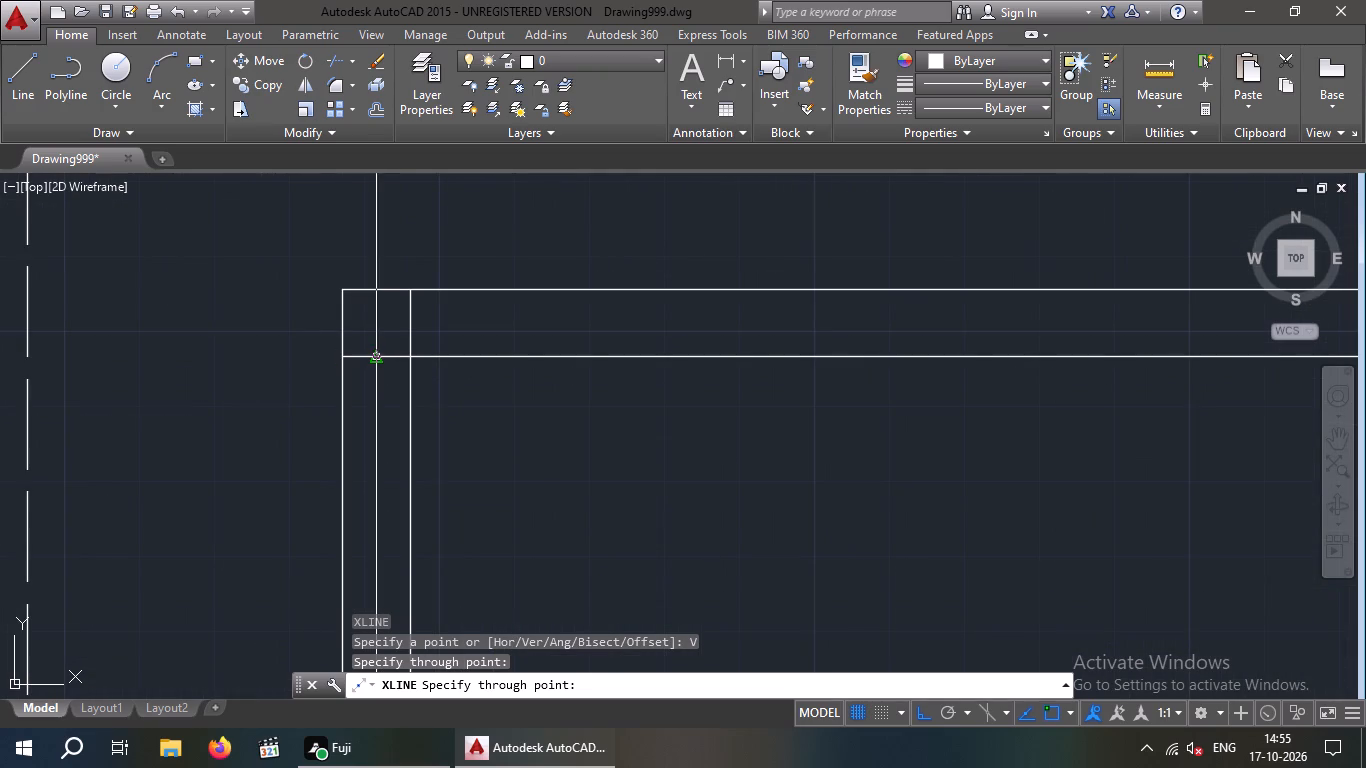
{"action": "left_click", "coordinate": [376, 359]}
{"action": "scroll", "coordinate": [523, 293], "scroll_direction": "down", "scroll_amount": 3}
{"action": "key", "text": "Escape"}
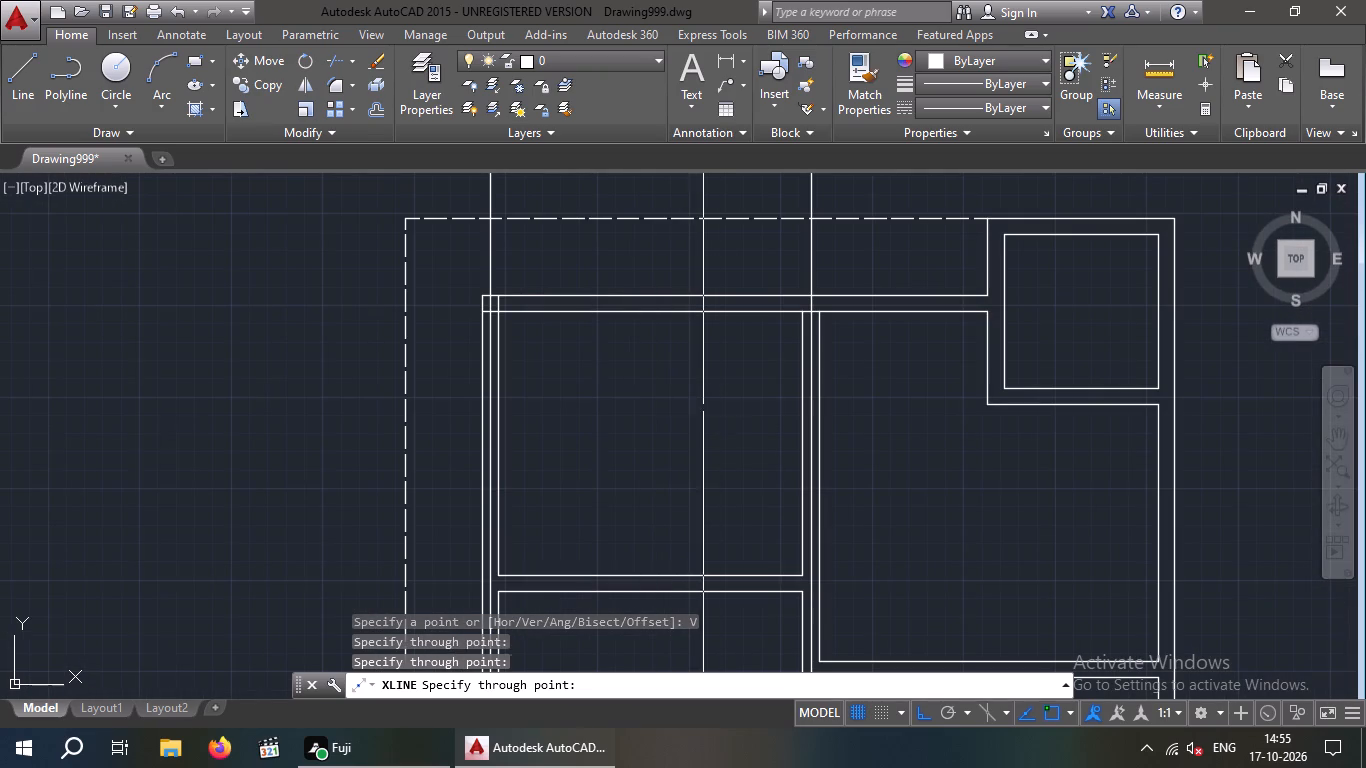
Draw a short horizontal line across the right exterior wall from the inner corner just below the small upper-right room.
{"action": "scroll", "coordinate": [702, 402], "scroll_direction": "down", "scroll_amount": 2}
{"action": "middle_click_drag", "start_coordinate": [702, 399], "coordinate": [343, 326]}
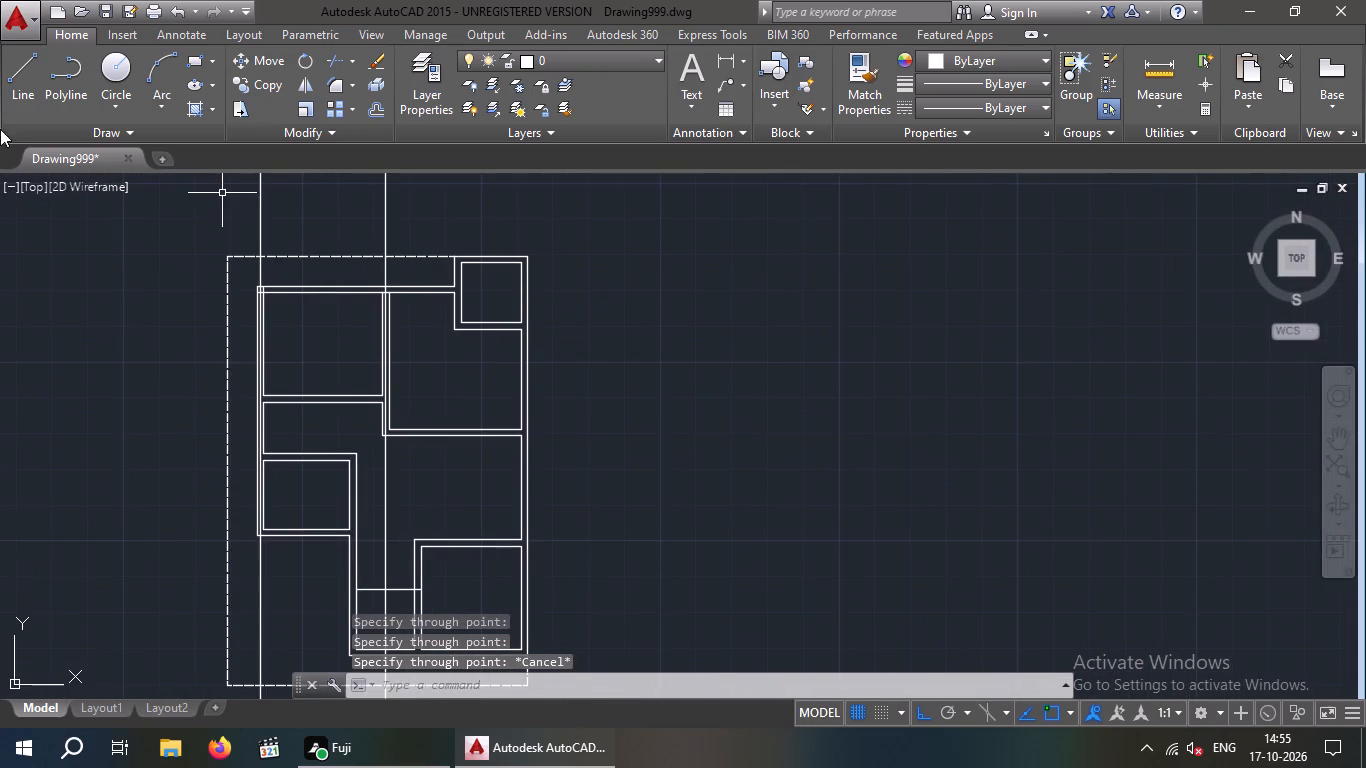
{"action": "scroll", "coordinate": [435, 313], "scroll_direction": "up", "scroll_amount": 2}
{"action": "scroll", "coordinate": [487, 326], "scroll_direction": "down", "scroll_amount": 2}
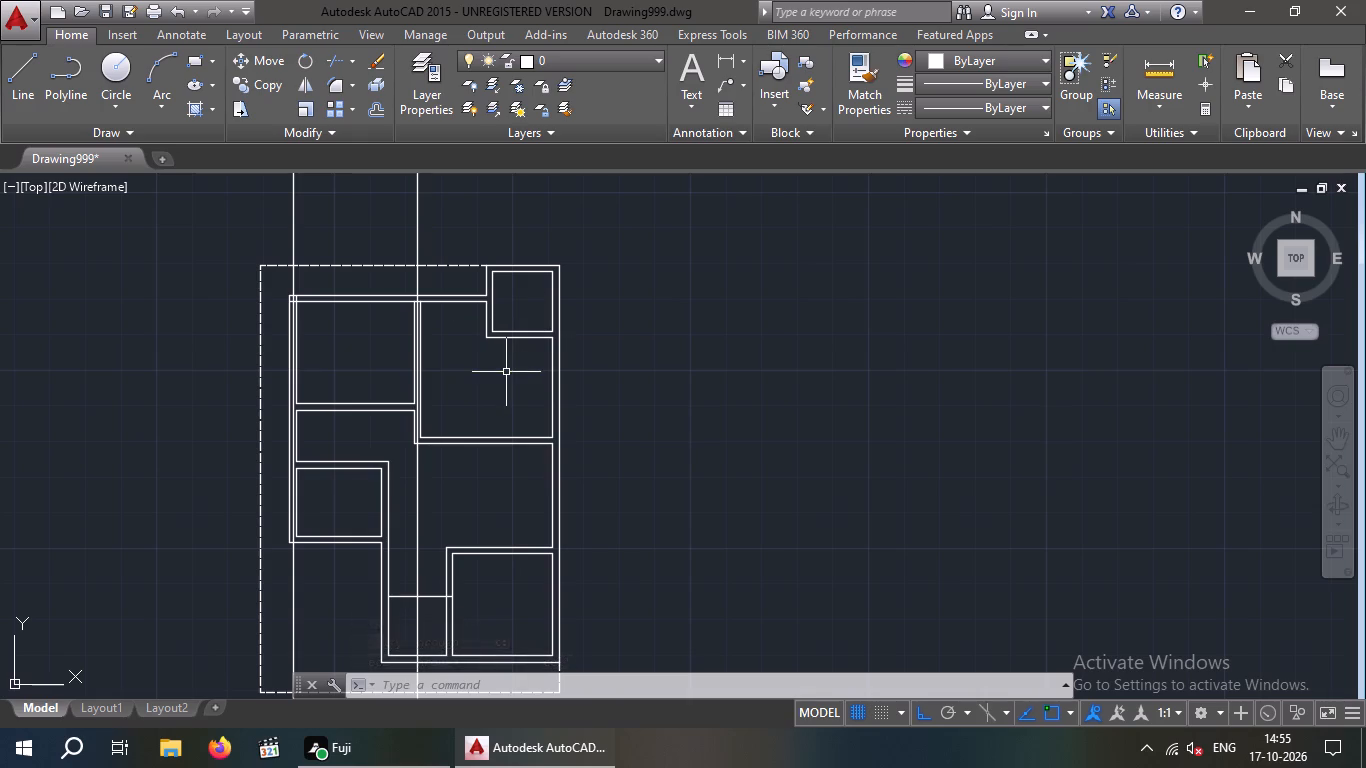
{"action": "key", "text": "Escape"}
{"action": "key", "text": "Escape"}
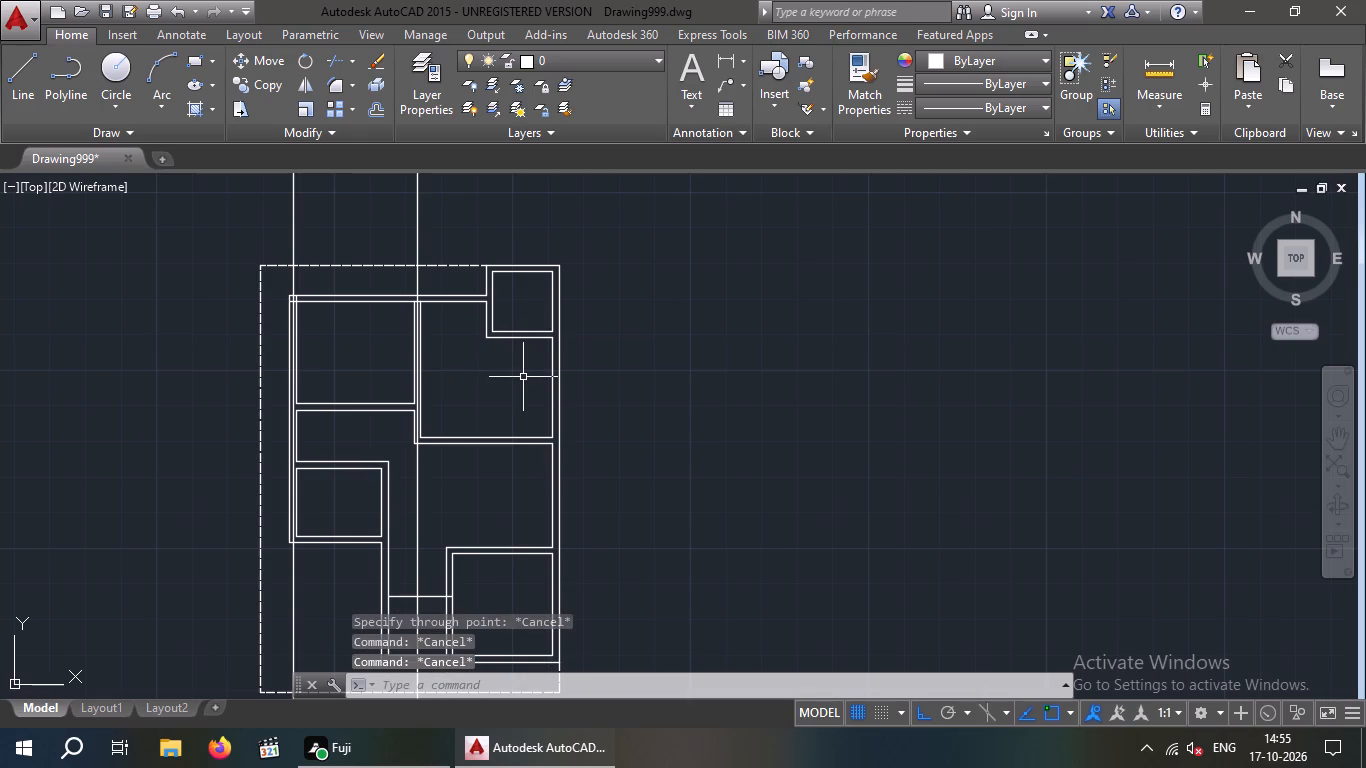
{"action": "key", "text": "l"}
{"action": "key", "text": "Return"}
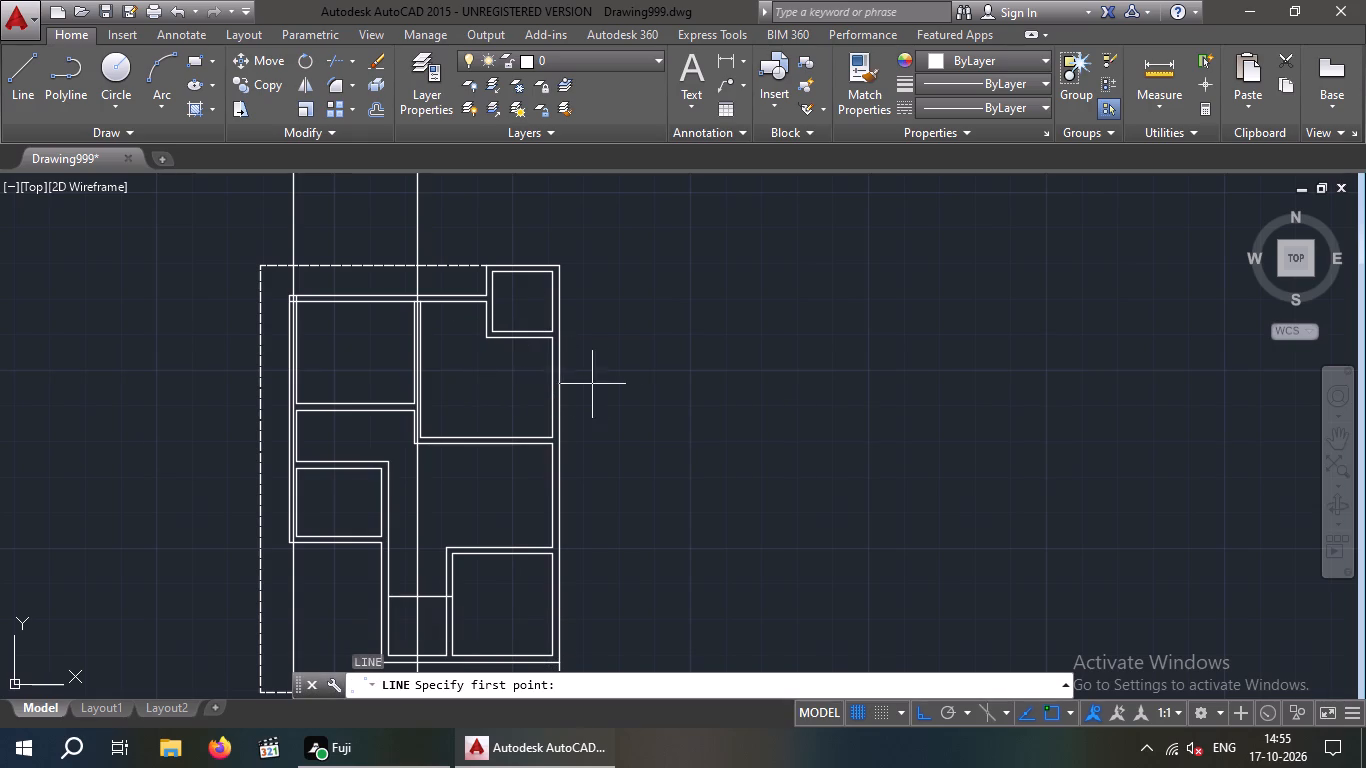
{"action": "scroll", "coordinate": [556, 316], "scroll_direction": "up", "scroll_amount": 4}
{"action": "scroll", "coordinate": [541, 317], "scroll_direction": "down", "scroll_amount": 2}
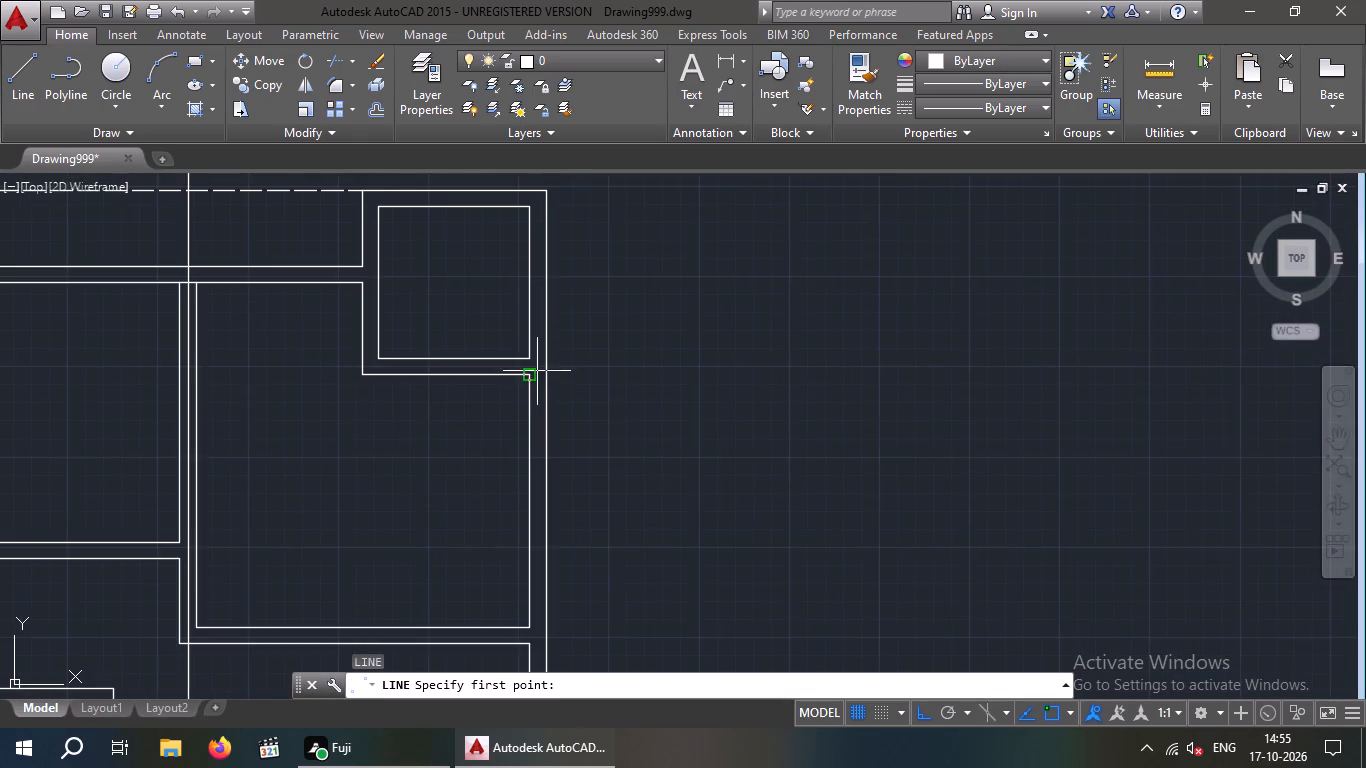
{"action": "scroll", "coordinate": [535, 377], "scroll_direction": "up", "scroll_amount": 2}
{"action": "left_click_drag", "start_coordinate": [513, 373], "coordinate": [523, 374]}
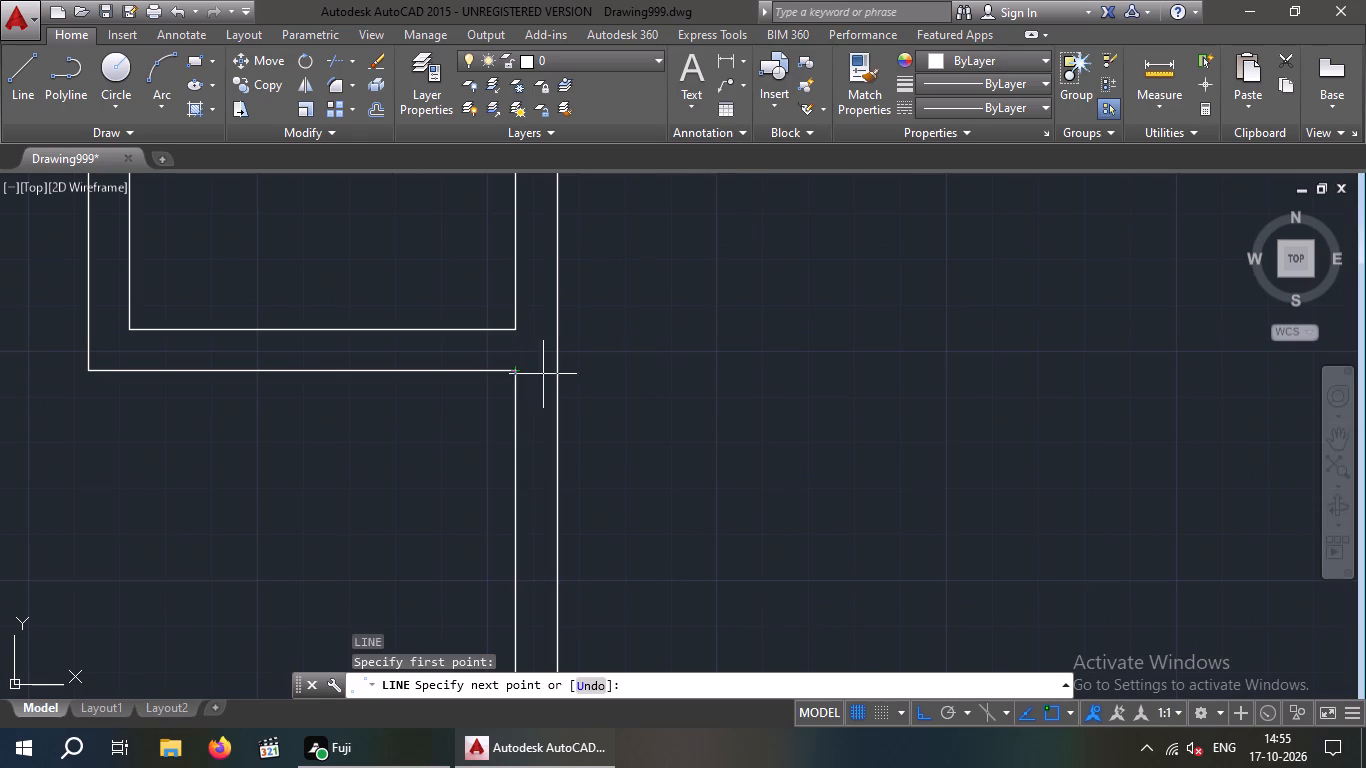
{"action": "left_click", "coordinate": [558, 372]}
{"action": "key", "text": "Escape"}
{"action": "key", "text": "Escape"}
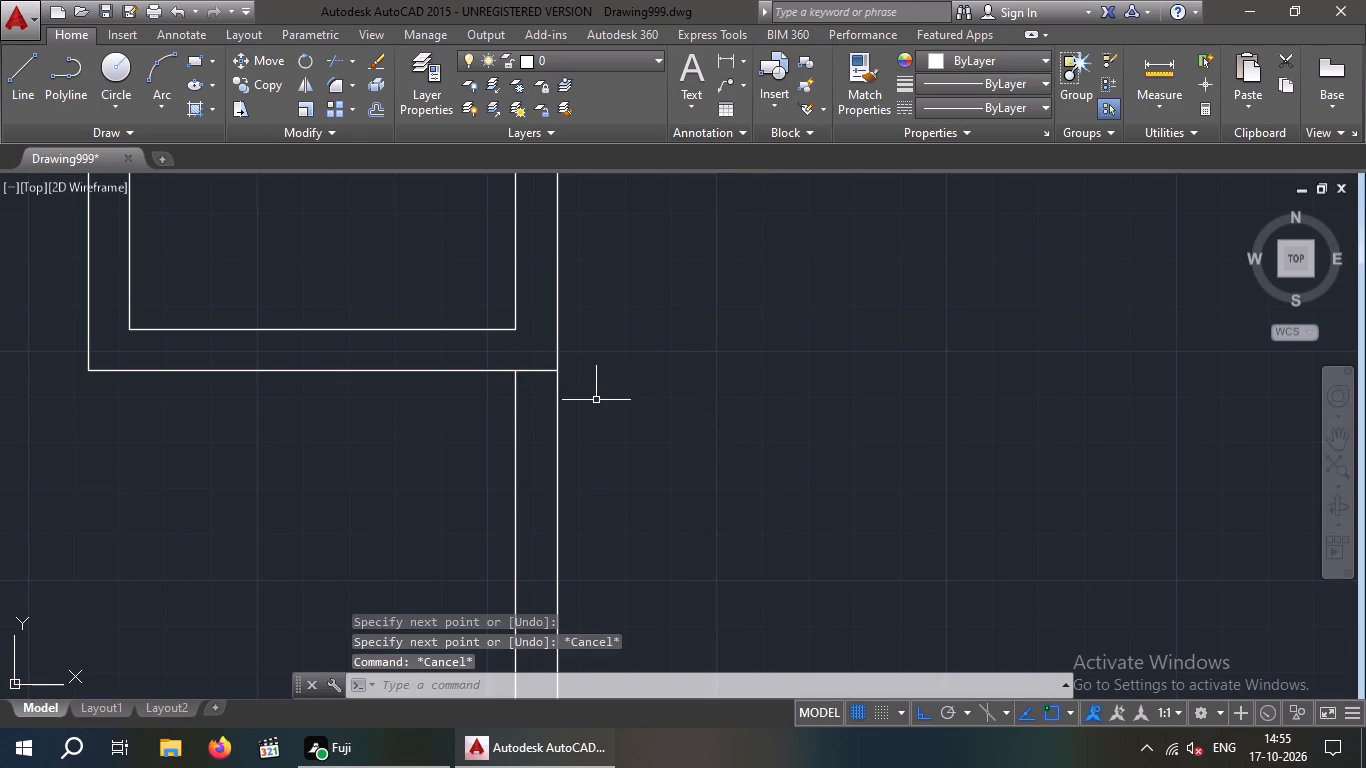
Place a vertical construction line through the midpoint of the short line across the right exterior wall.
{"action": "key", "text": "x"}
{"action": "key", "text": "l"}
{"action": "key", "text": "Return"}
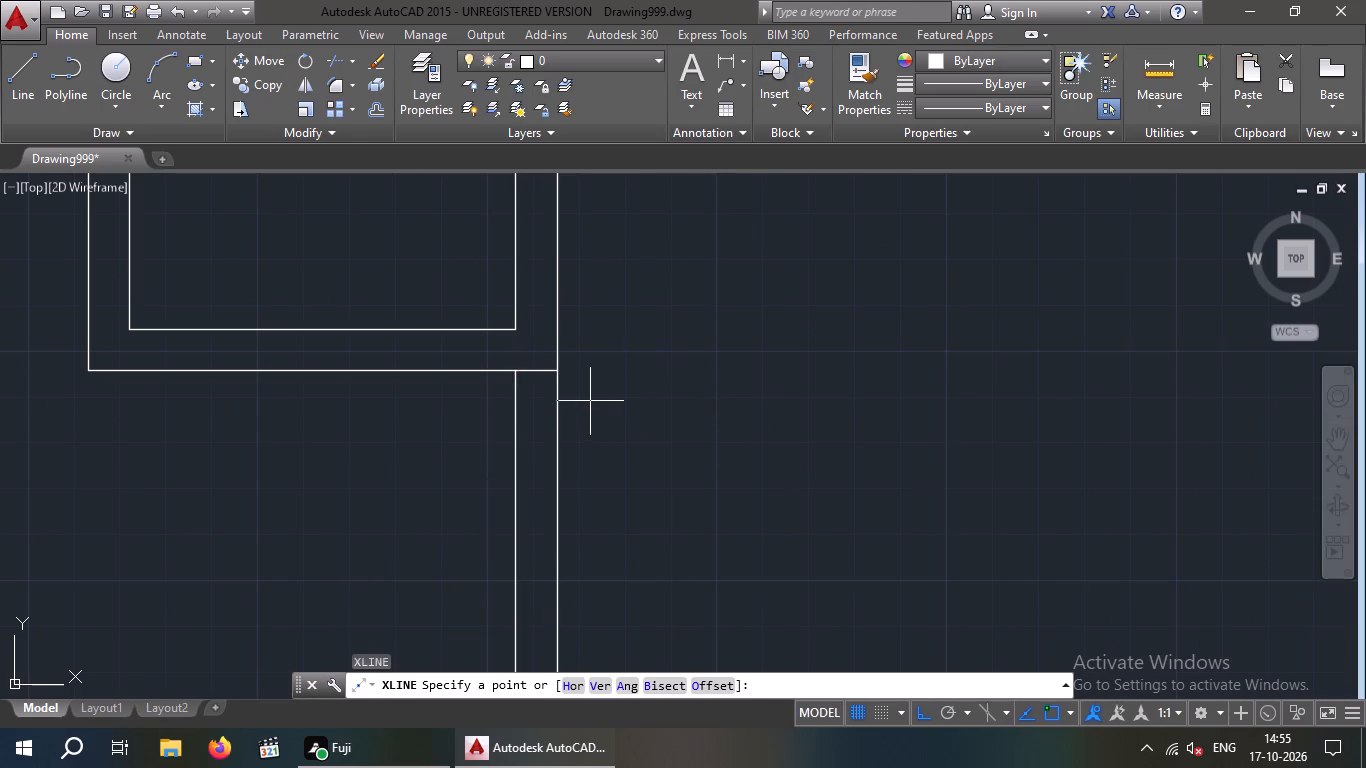
{"action": "key", "text": "v"}
{"action": "key", "text": "Return"}
{"action": "left_click", "coordinate": [537, 371]}
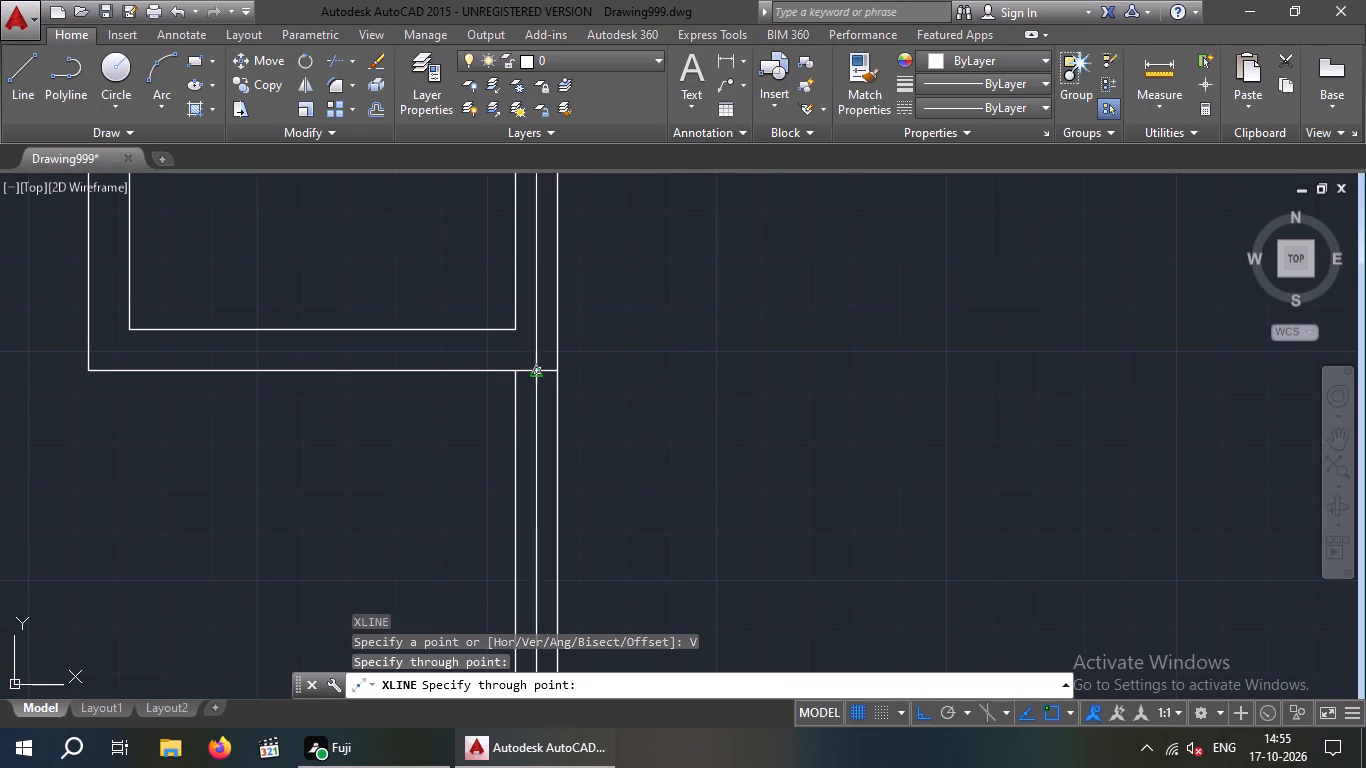
{"action": "scroll", "coordinate": [623, 385], "scroll_direction": "down", "scroll_amount": 2}
{"action": "key", "text": "Escape"}
{"action": "scroll", "coordinate": [665, 390], "scroll_direction": "down", "scroll_amount": 2}
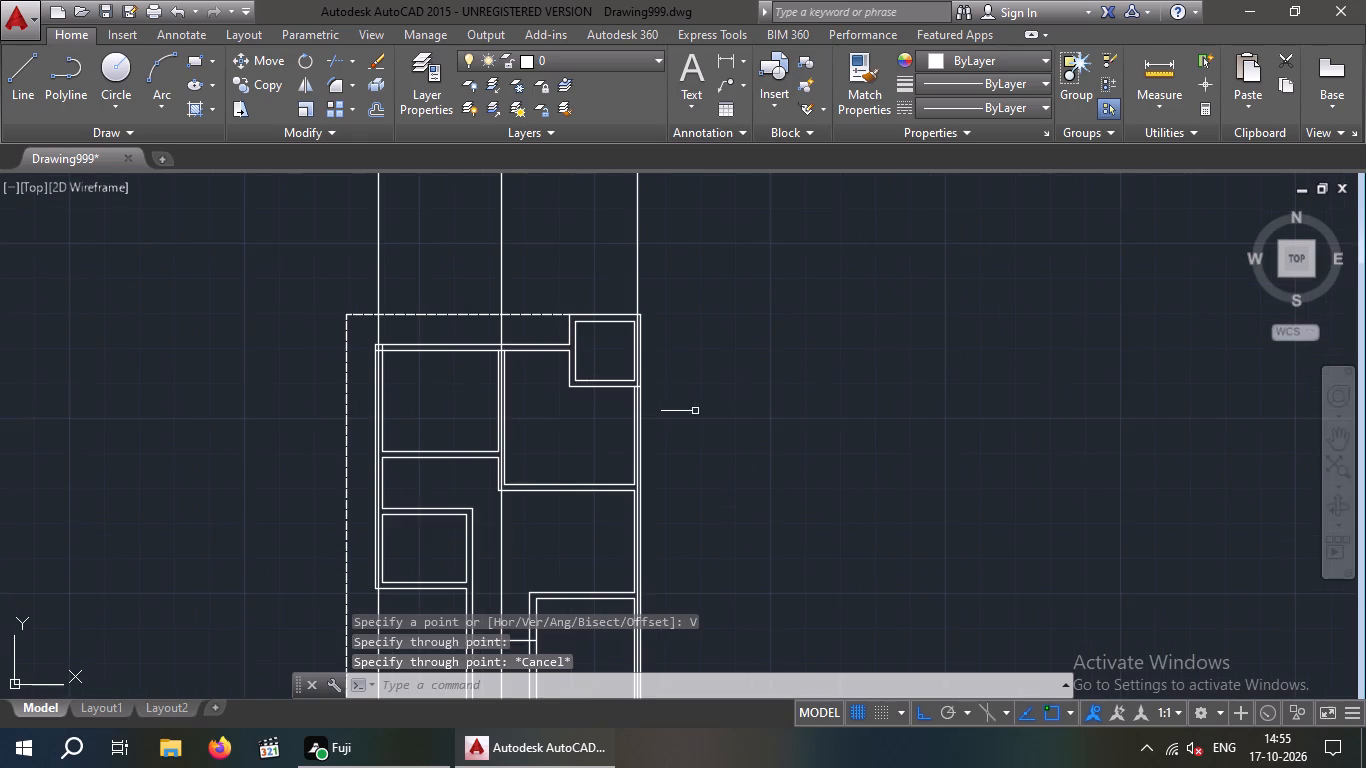
{"action": "middle_click_drag", "start_coordinate": [686, 403], "coordinate": [685, 318]}
{"action": "middle_click_drag", "start_coordinate": [656, 399], "coordinate": [656, 447]}
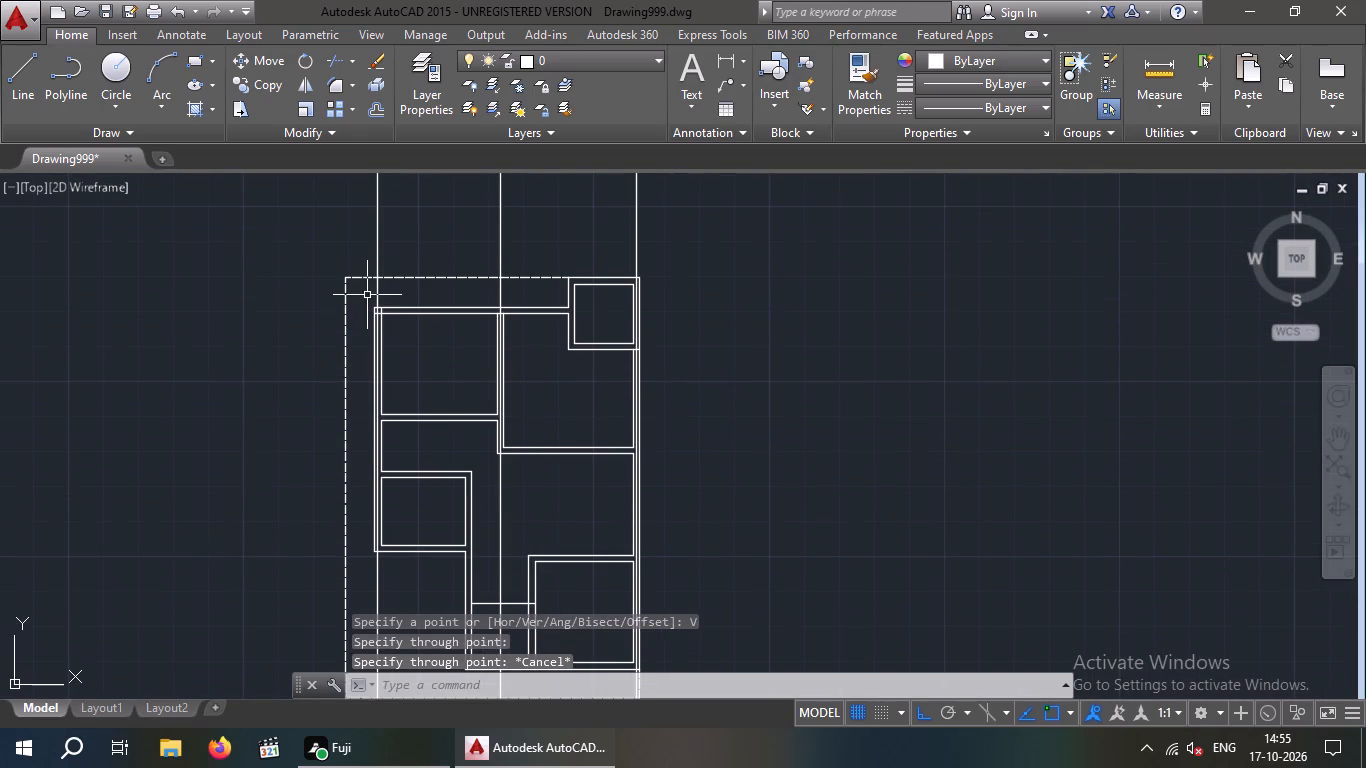
Erase the short horizontal helper lines across the left exterior wall and across the top of the partition between the upper rooms.
{"action": "scroll", "coordinate": [373, 295], "scroll_direction": "up", "scroll_amount": 2}
{"action": "key", "text": "Escape"}
{"action": "scroll", "coordinate": [381, 345], "scroll_direction": "up", "scroll_amount": 5}
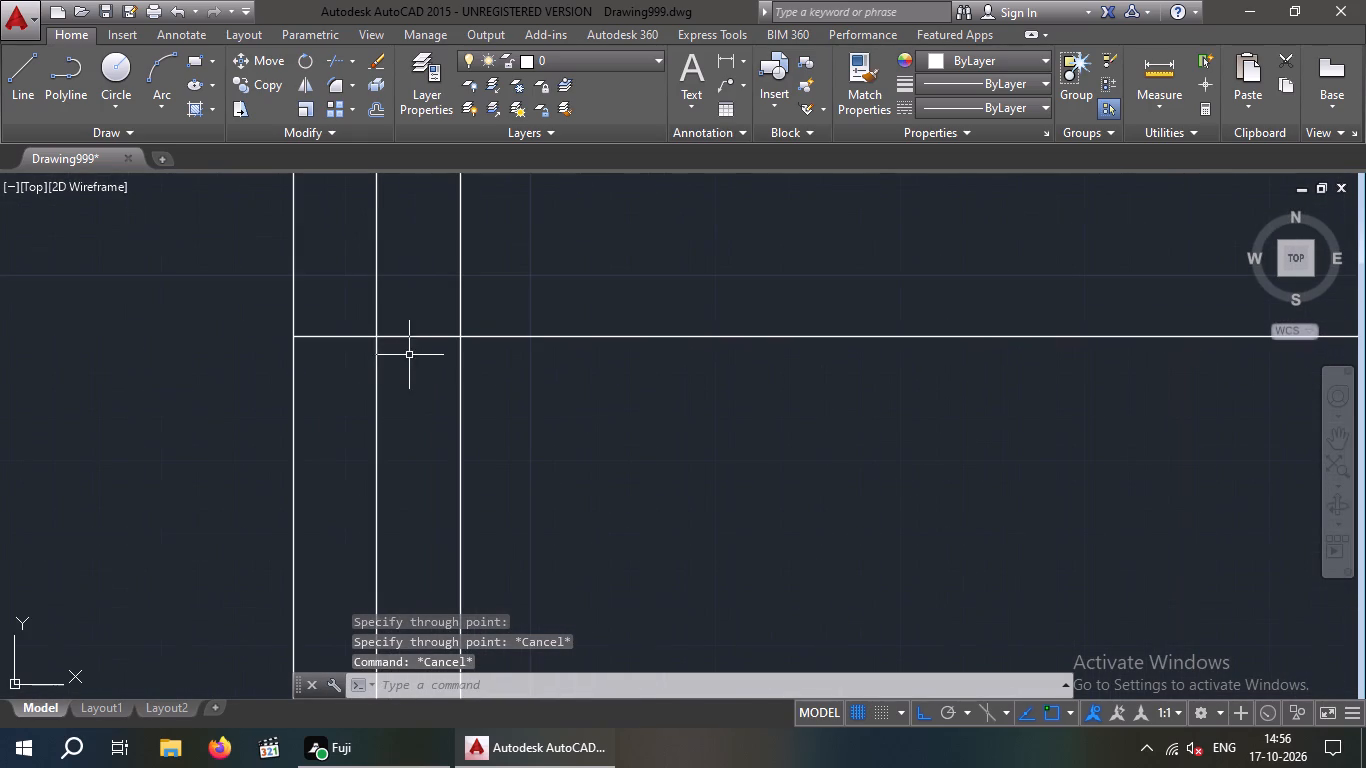
{"action": "left_click", "coordinate": [409, 356]}
{"action": "left_click_drag", "start_coordinate": [396, 313], "coordinate": [397, 322]}
{"action": "key", "text": "Delete"}
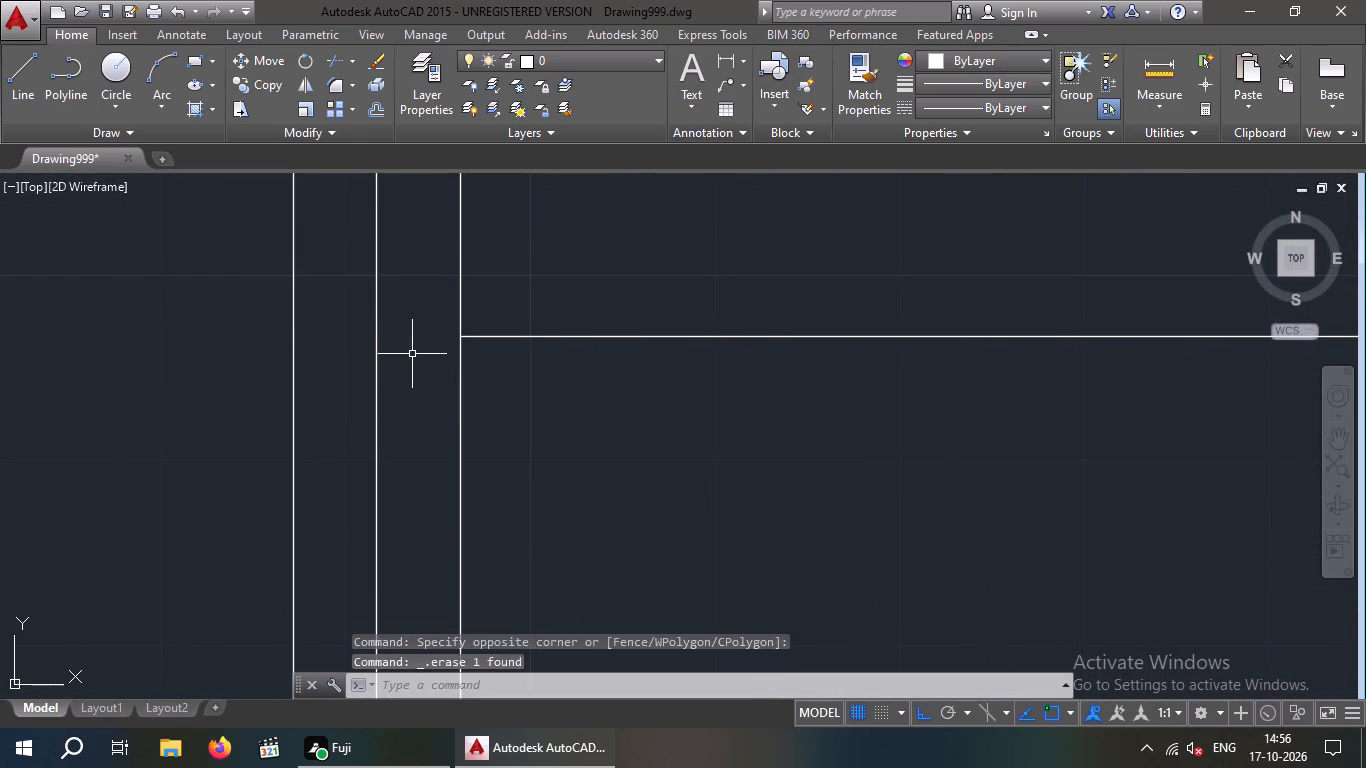
{"action": "scroll", "coordinate": [434, 351], "scroll_direction": "down", "scroll_amount": 3}
{"action": "middle_click_drag", "start_coordinate": [496, 404], "coordinate": [246, 421]}
{"action": "scroll", "coordinate": [949, 380], "scroll_direction": "up", "scroll_amount": 3}
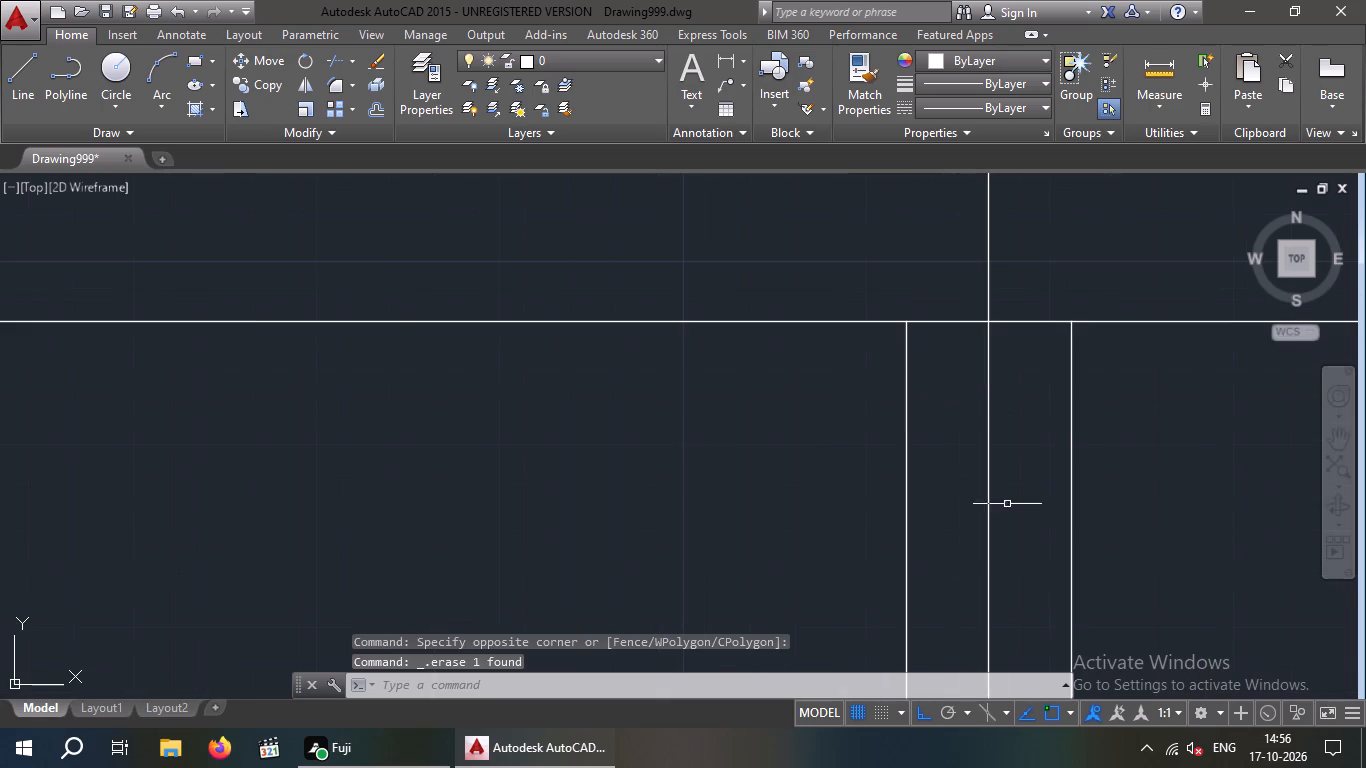
{"action": "left_click", "coordinate": [956, 347]}
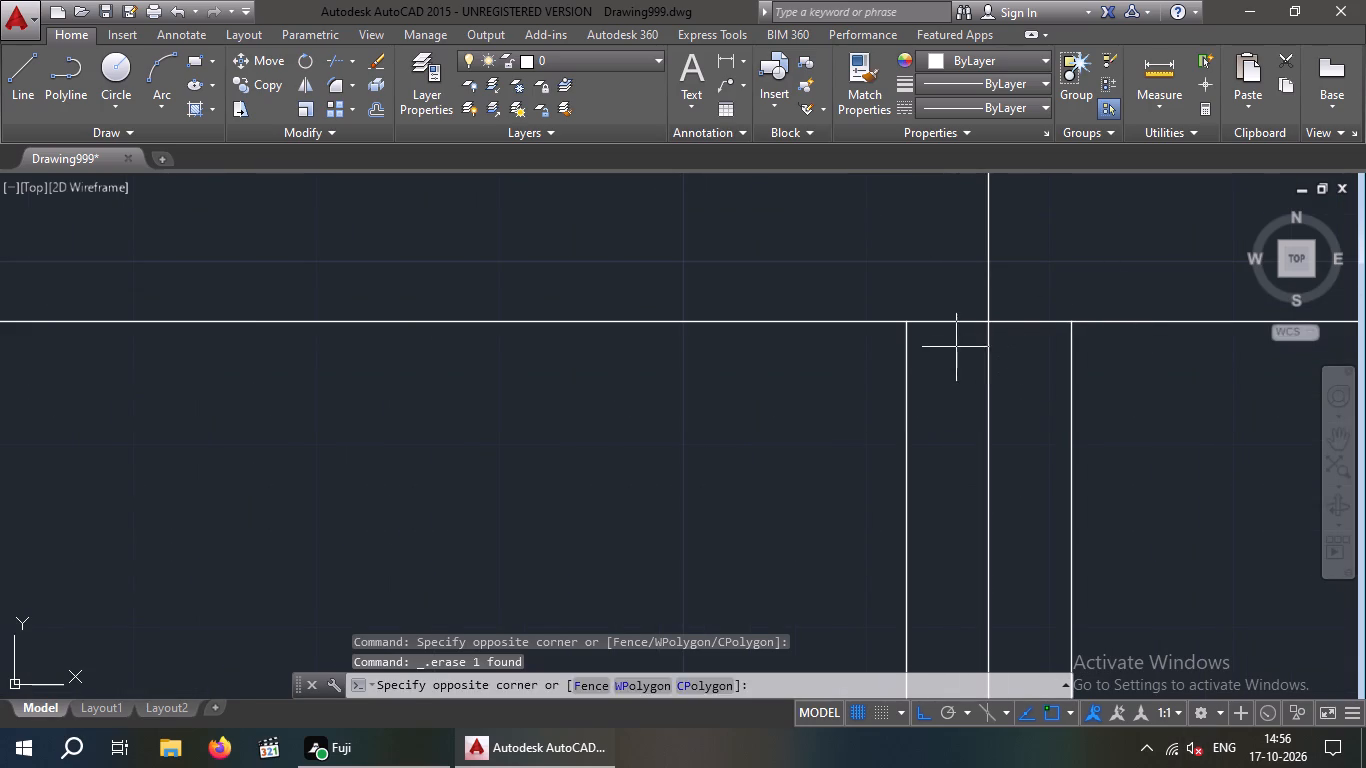
{"action": "left_click", "coordinate": [932, 301]}
{"action": "key", "text": "Delete"}
Erase the short horizontal helper line across the right exterior wall just below the small upper-right room.
{"action": "scroll", "coordinate": [953, 317], "scroll_direction": "down", "scroll_amount": 5}
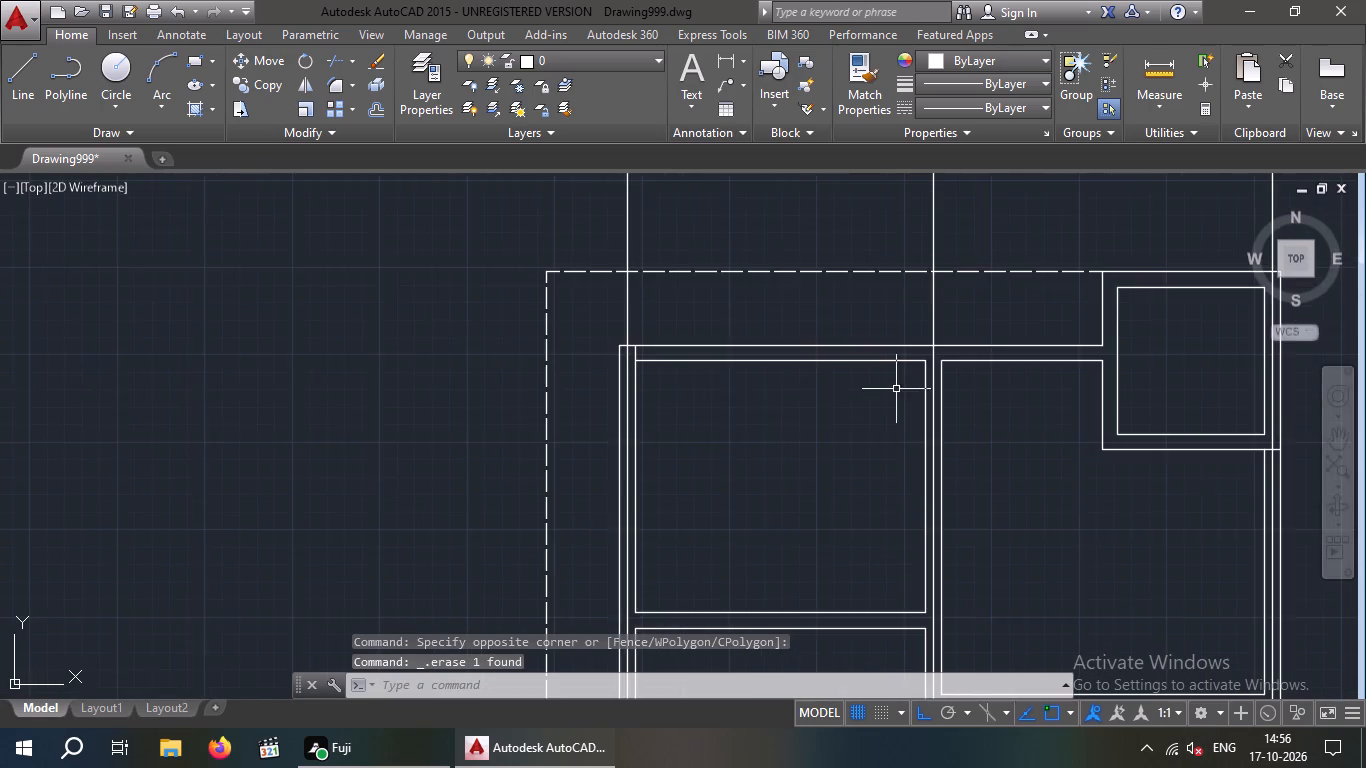
{"action": "middle_click_drag", "start_coordinate": [893, 389], "coordinate": [512, 405]}
{"action": "scroll", "coordinate": [922, 478], "scroll_direction": "up", "scroll_amount": 5}
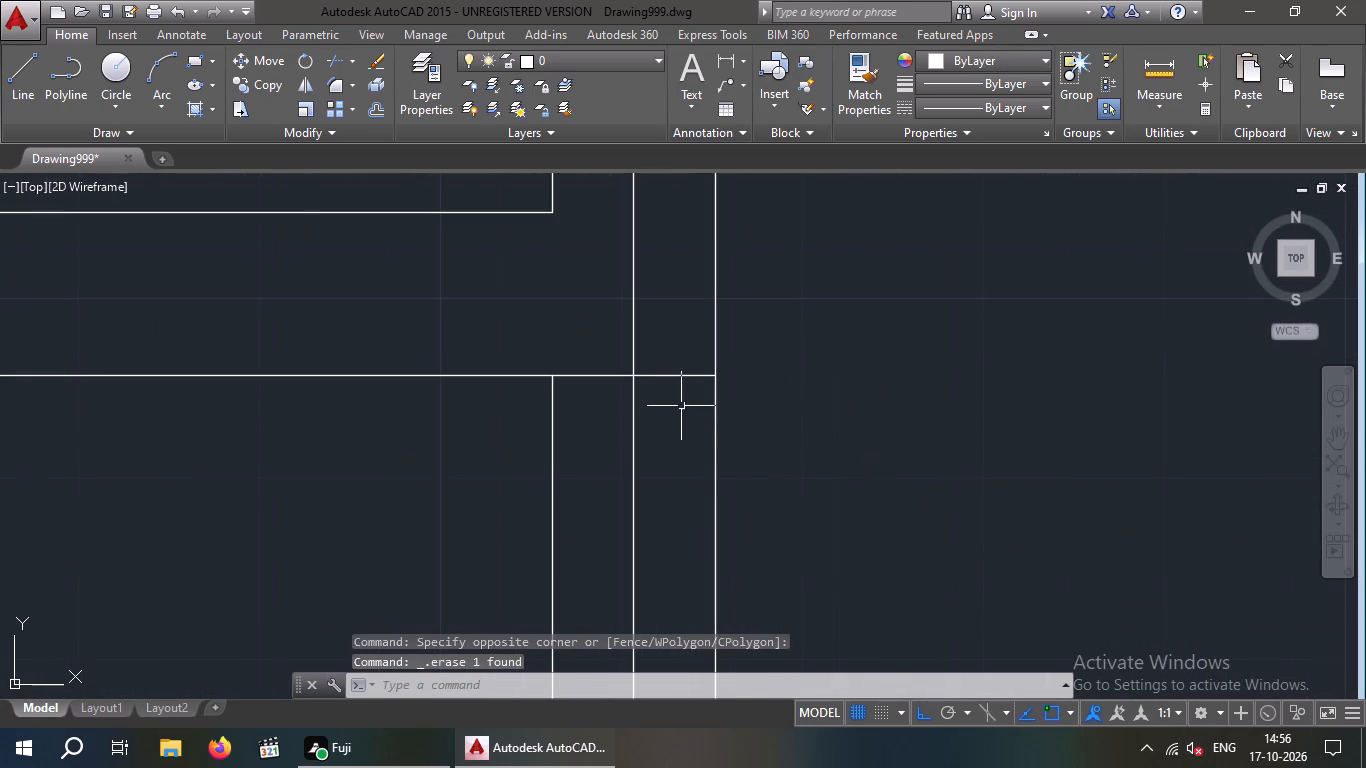
{"action": "left_click", "coordinate": [685, 402]}
{"action": "left_click", "coordinate": [666, 356]}
{"action": "key", "text": "Delete"}
{"action": "scroll", "coordinate": [674, 366], "scroll_direction": "down", "scroll_amount": 3}
{"action": "scroll", "coordinate": [798, 375], "scroll_direction": "down", "scroll_amount": 2}
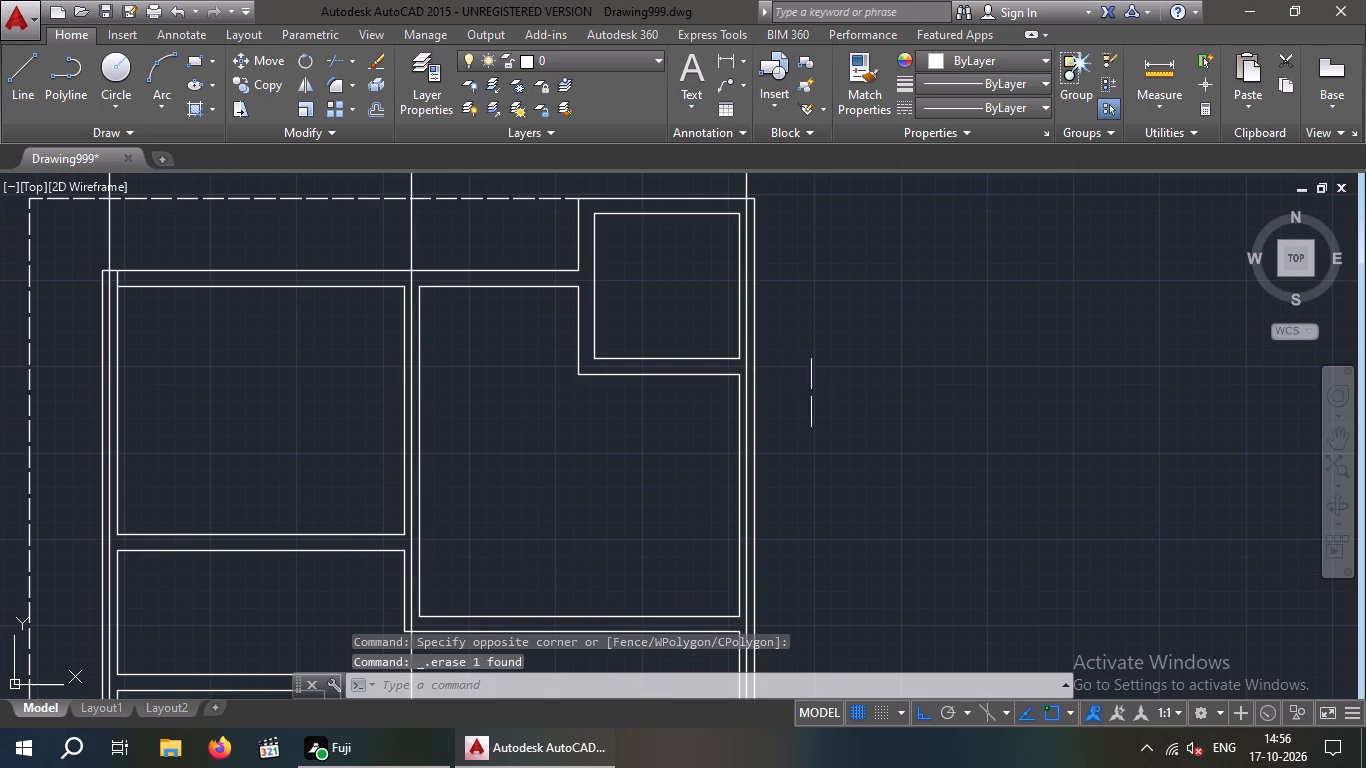
{"action": "key", "text": "Escape"}
{"action": "key", "text": "Escape"}
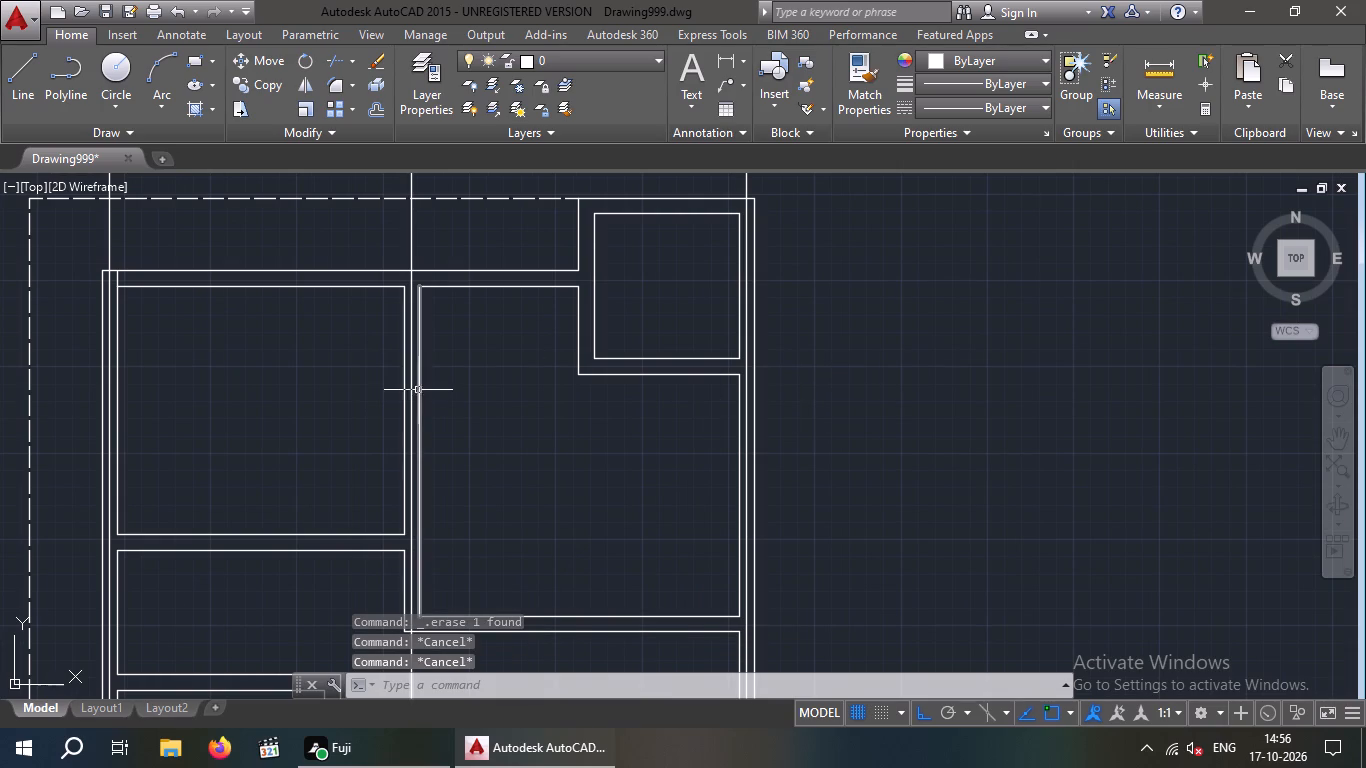
Place a horizontal construction line through the midpoint of the short vertical line across the upper-left room's top exterior wall.
{"action": "key", "text": "x"}
{"action": "key", "text": "l"}
{"action": "key", "text": "Return"}
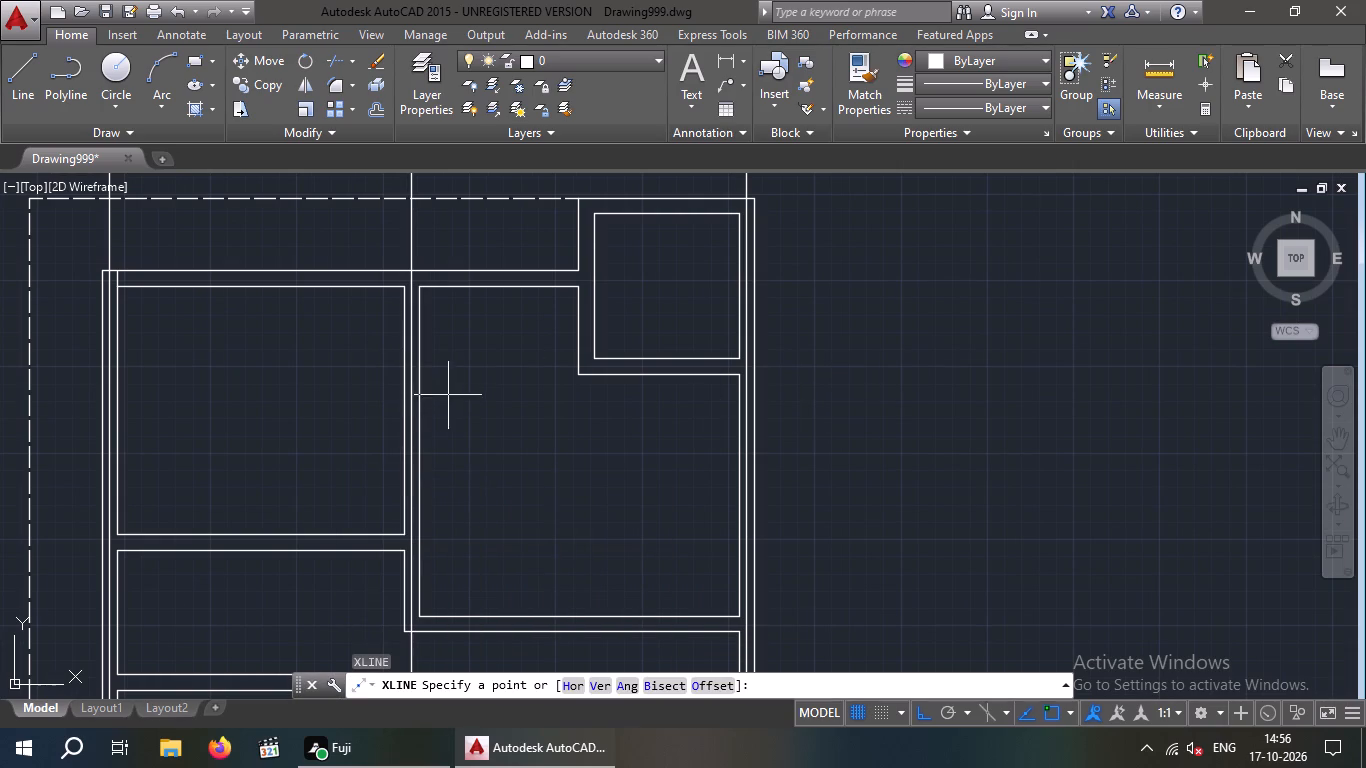
{"action": "key", "text": "h"}
{"action": "key", "text": "Return"}
{"action": "scroll", "coordinate": [65, 282], "scroll_direction": "up", "scroll_amount": 3}
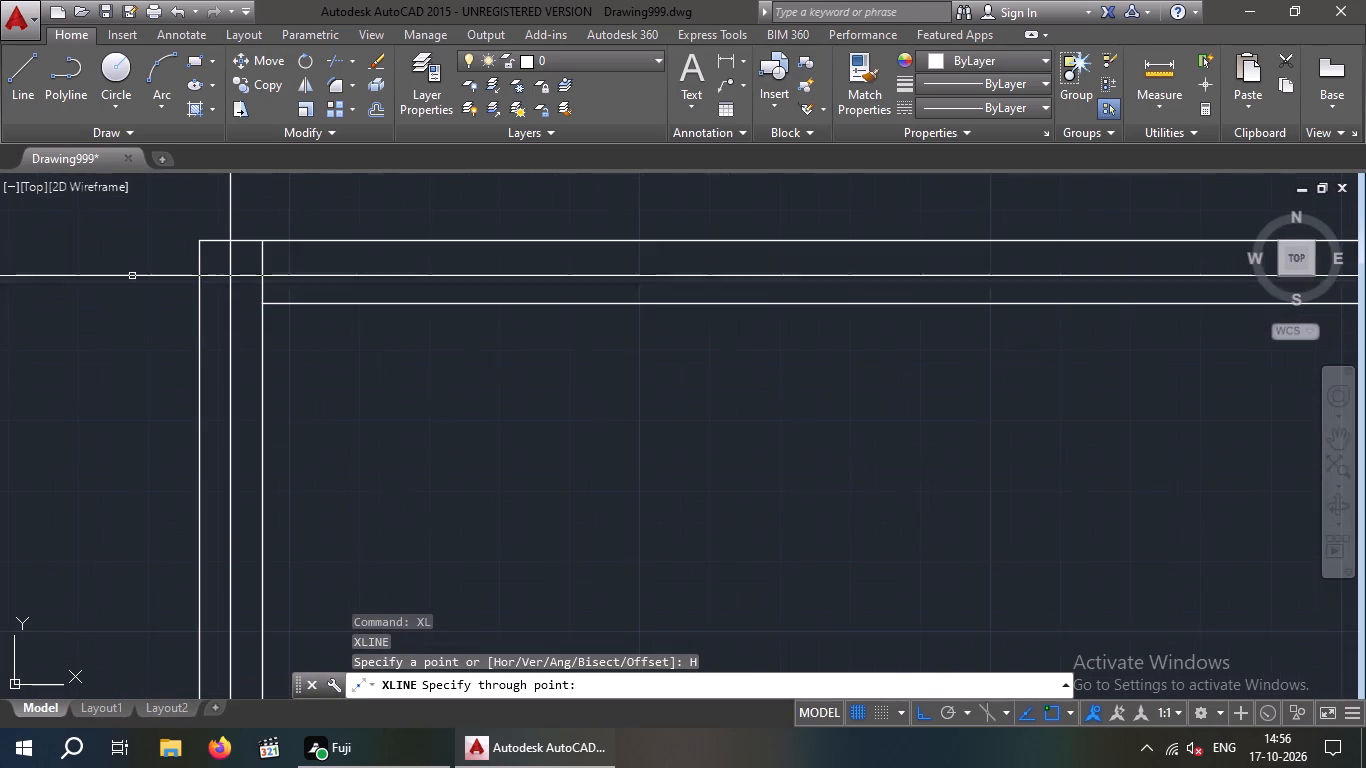
{"action": "left_click", "coordinate": [264, 273]}
{"action": "key", "text": "Escape"}
Erase the short vertical helper line across the top exterior wall at the upper-left room's corner.
{"action": "scroll", "coordinate": [275, 290], "scroll_direction": "up", "scroll_amount": 3}
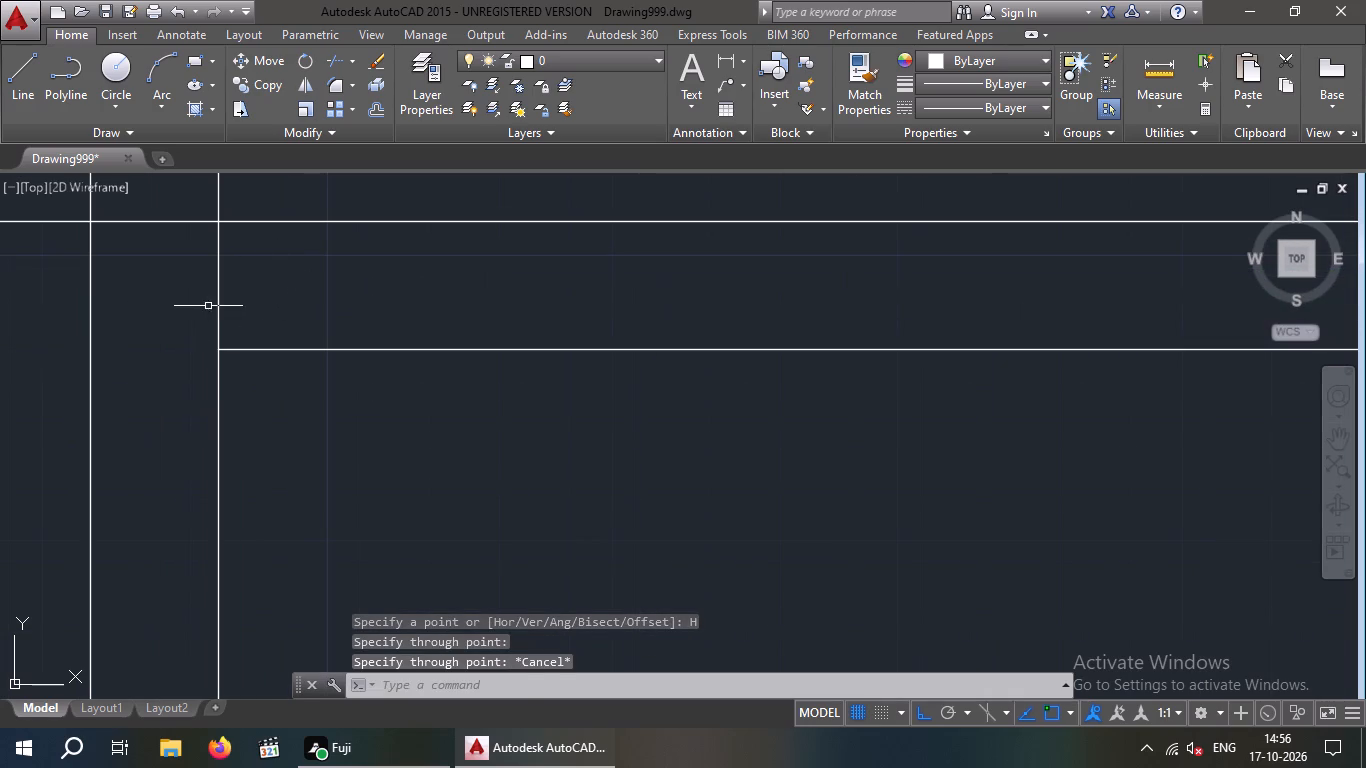
{"action": "left_click_drag", "start_coordinate": [263, 282], "coordinate": [207, 309]}
{"action": "left_click", "coordinate": [185, 309]}
{"action": "key", "text": "Delete"}
Draw a short vertical line across the wall below the upper-left room, joining the inner corners at the left exterior wall.
{"action": "scroll", "coordinate": [281, 285], "scroll_direction": "down", "scroll_amount": 4}
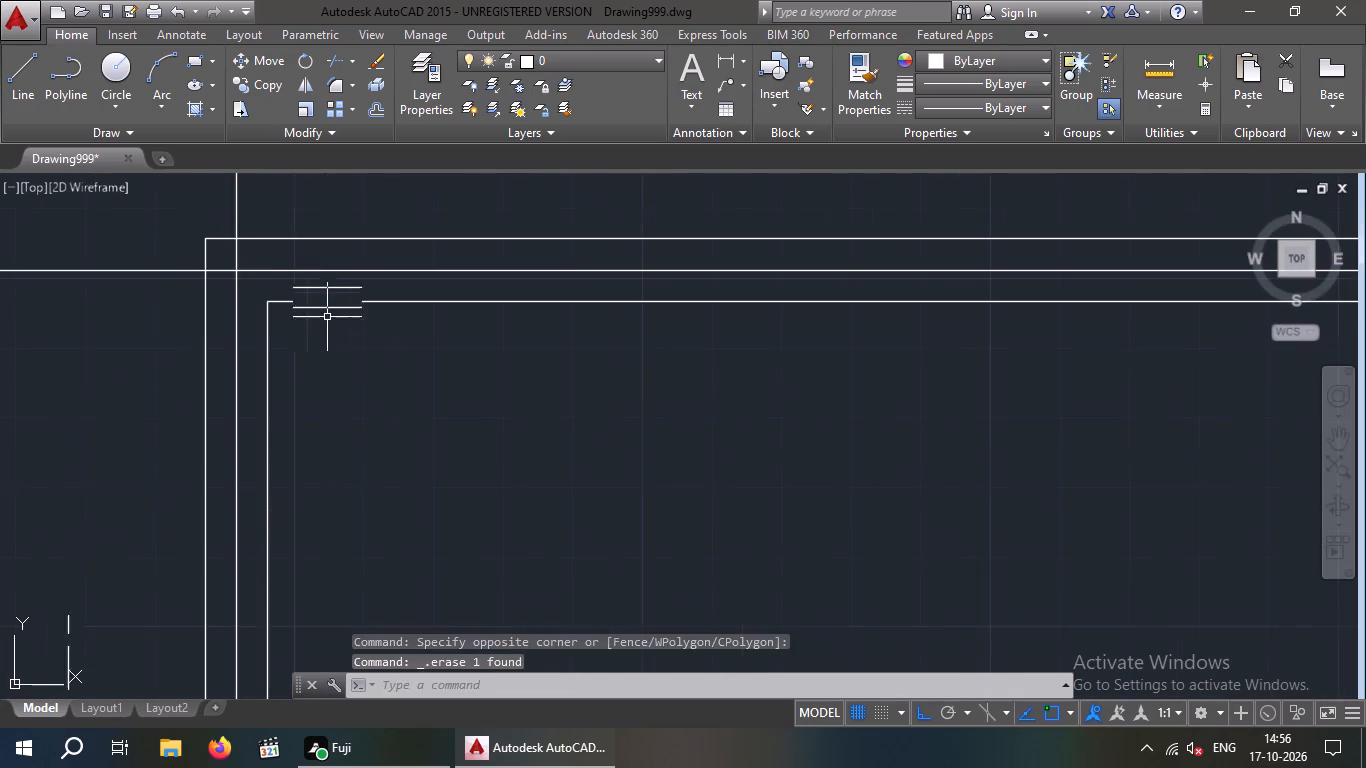
{"action": "scroll", "coordinate": [327, 317], "scroll_direction": "down", "scroll_amount": 1}
{"action": "scroll", "coordinate": [398, 381], "scroll_direction": "down", "scroll_amount": 2}
{"action": "middle_click_drag", "start_coordinate": [406, 403], "coordinate": [392, 369]}
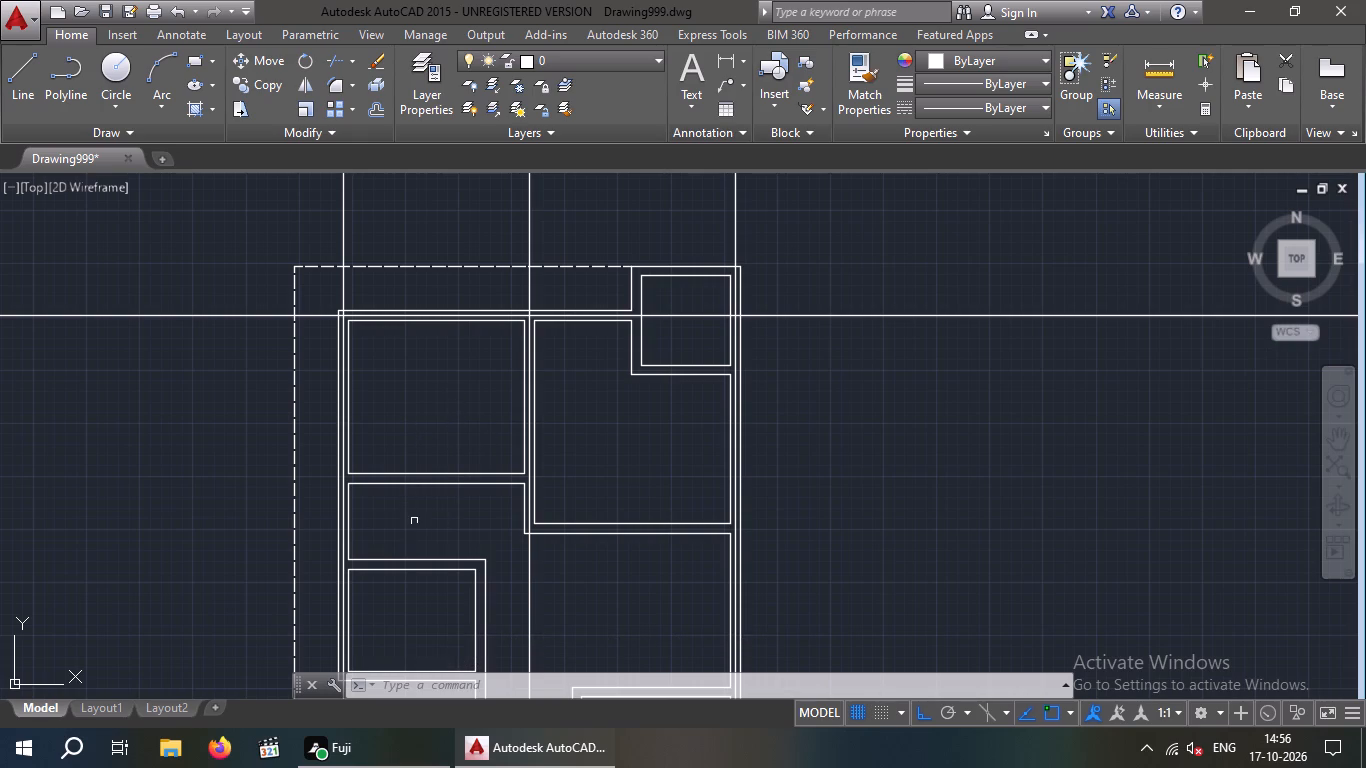
{"action": "scroll", "coordinate": [356, 493], "scroll_direction": "up", "scroll_amount": 4}
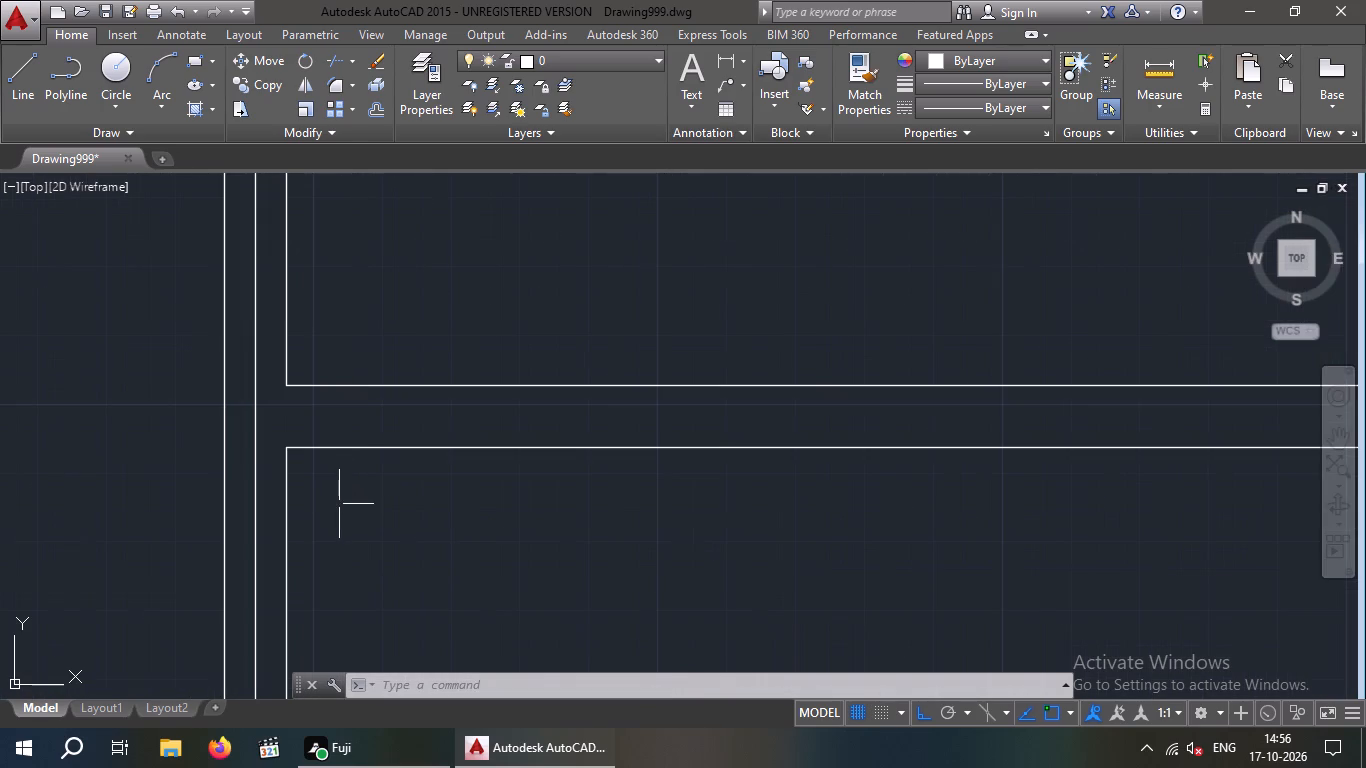
{"action": "key", "text": "l"}
{"action": "key", "text": "Return"}
{"action": "left_click_drag", "start_coordinate": [287, 444], "coordinate": [287, 435]}
{"action": "left_click", "coordinate": [285, 382]}
{"action": "key", "text": "space"}
Draw a short vertical line across the wall below the large upper-right room, joining the inner corners at the right exterior wall.
{"action": "scroll", "coordinate": [317, 418], "scroll_direction": "down", "scroll_amount": 3}
{"action": "middle_click_drag", "start_coordinate": [381, 470], "coordinate": [301, 348]}
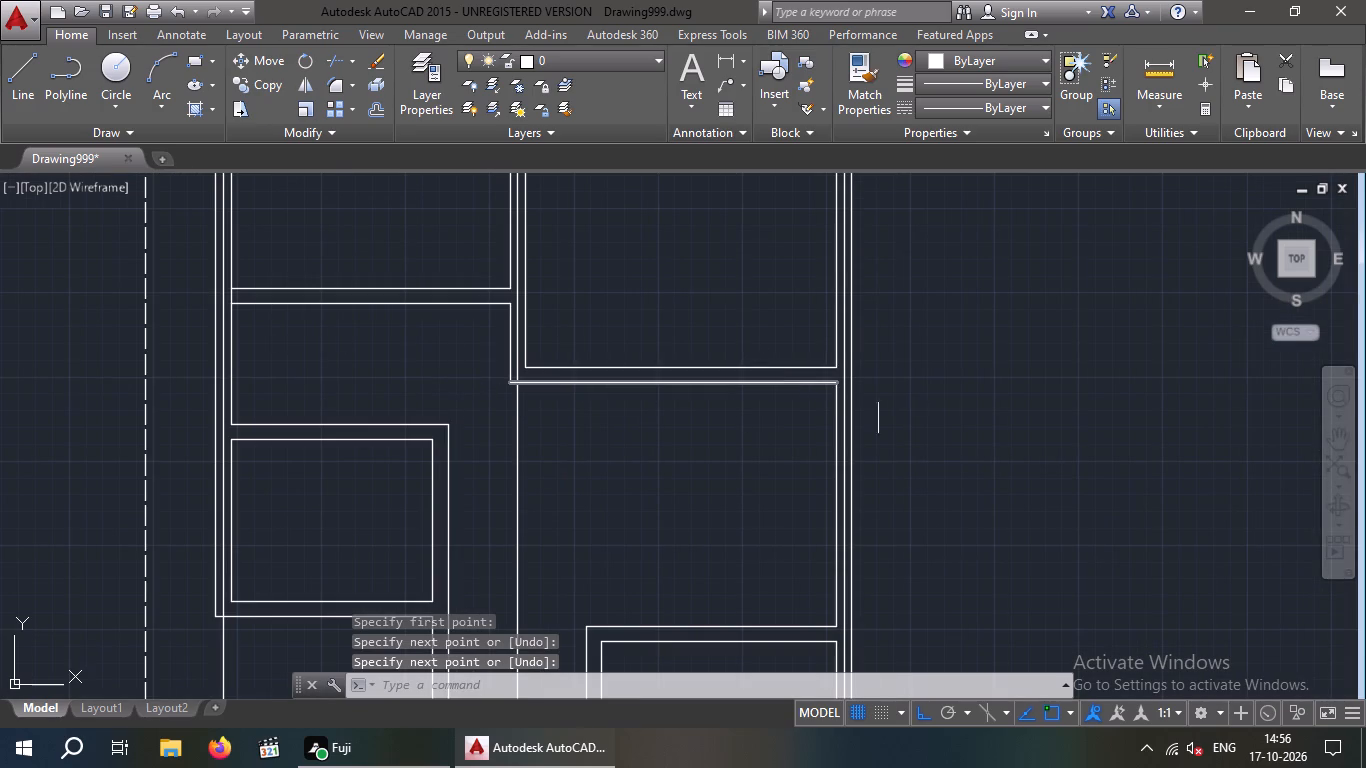
{"action": "key", "text": "space"}
{"action": "scroll", "coordinate": [842, 380], "scroll_direction": "up", "scroll_amount": 4}
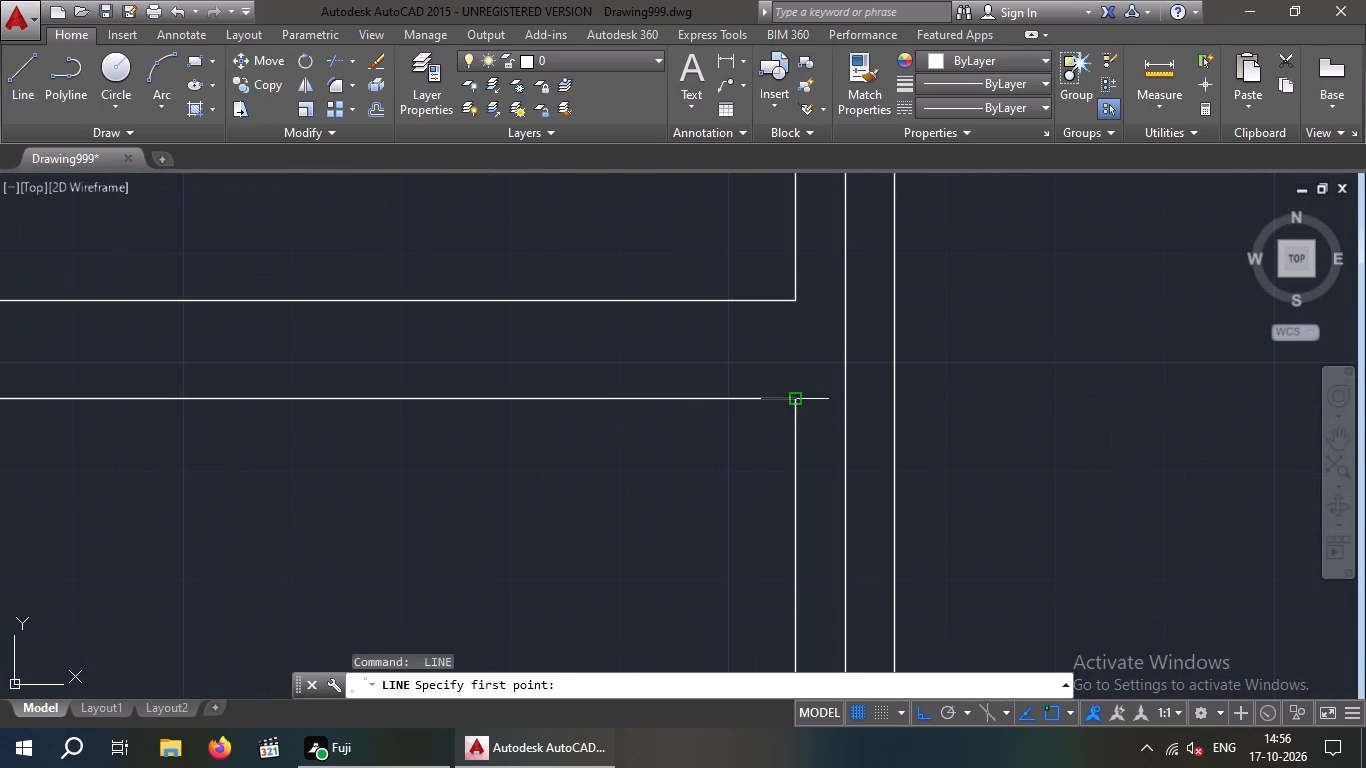
{"action": "left_click_drag", "start_coordinate": [790, 398], "coordinate": [790, 389]}
{"action": "left_click", "coordinate": [793, 303]}
{"action": "scroll", "coordinate": [788, 316], "scroll_direction": "down", "scroll_amount": 4}
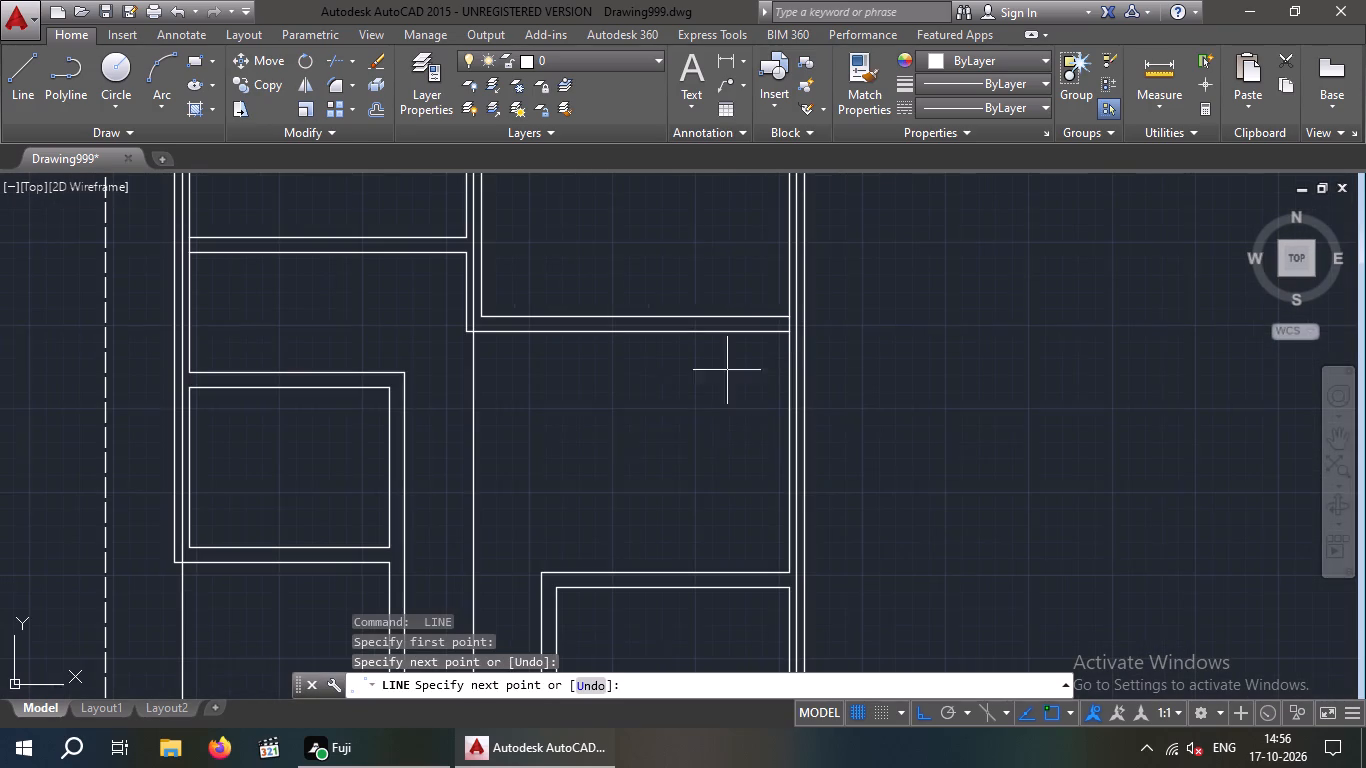
{"action": "key", "text": "space"}
Draw a short vertical line across the top wall of the lower-right room, joining the inner corners at the right exterior wall.
{"action": "middle_click_drag", "start_coordinate": [597, 401], "coordinate": [689, 303]}
{"action": "scroll", "coordinate": [688, 329], "scroll_direction": "down", "scroll_amount": 2}
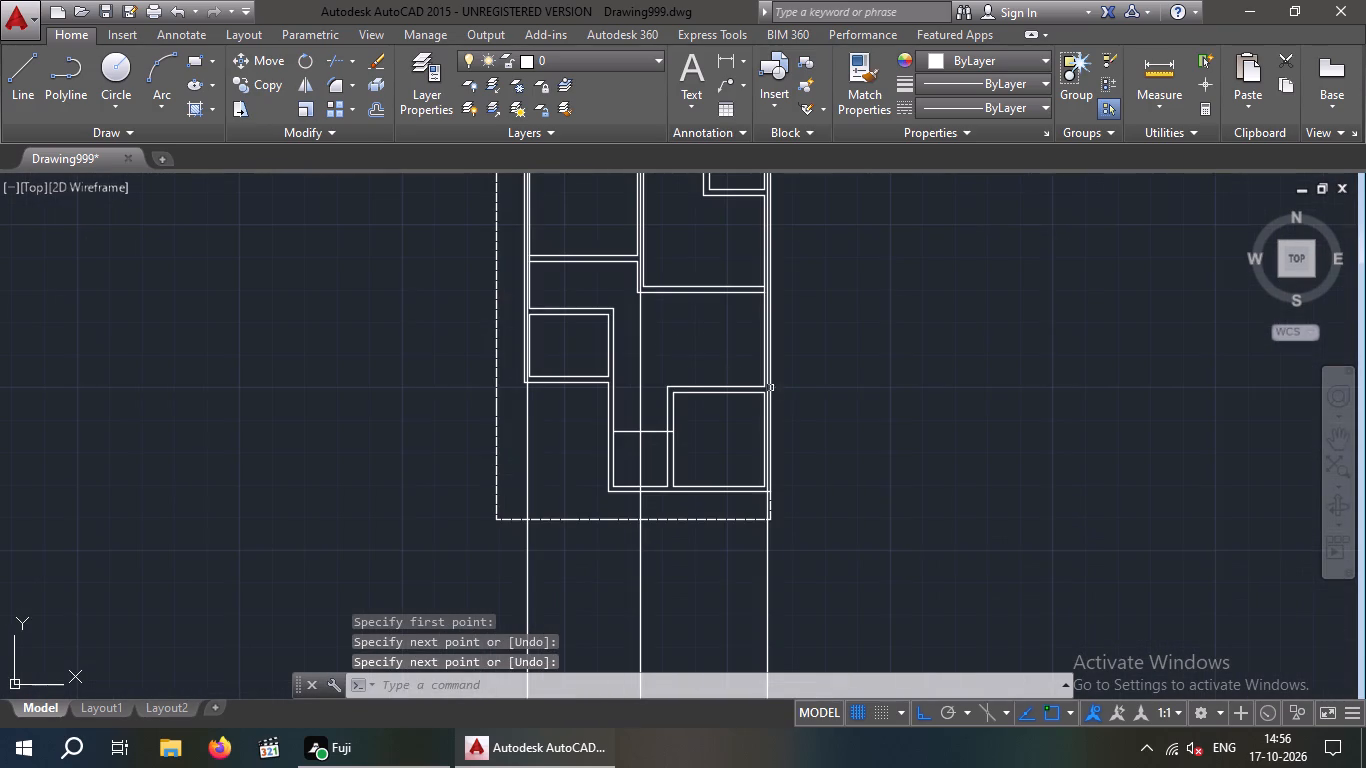
{"action": "scroll", "coordinate": [762, 396], "scroll_direction": "up", "scroll_amount": 5}
{"action": "key", "text": "space"}
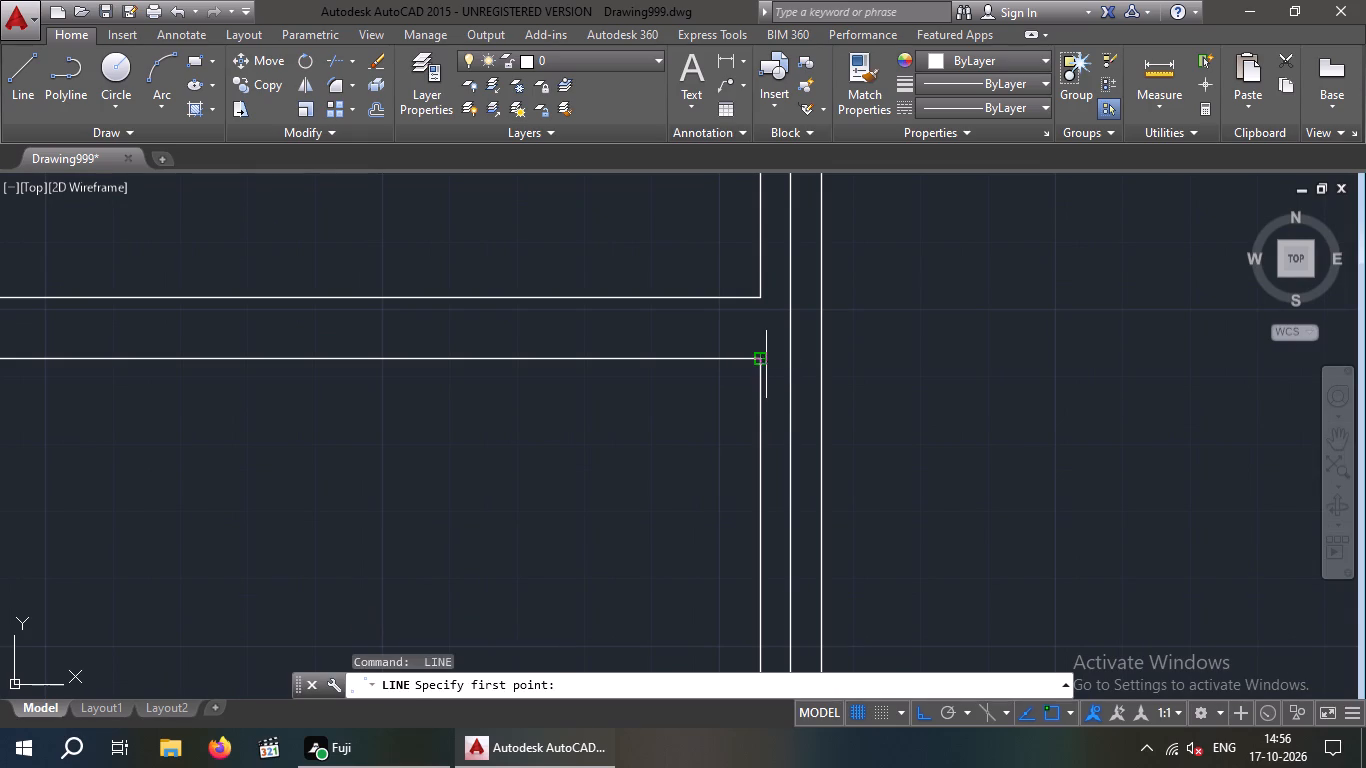
{"action": "left_click", "coordinate": [760, 363]}
{"action": "left_click", "coordinate": [761, 301]}
{"action": "key", "text": "space"}
Draw a short vertical line across the bottom wall of the small left room, from its lower-left inner corner to the outer face.
{"action": "scroll", "coordinate": [691, 377], "scroll_direction": "down", "scroll_amount": 3}
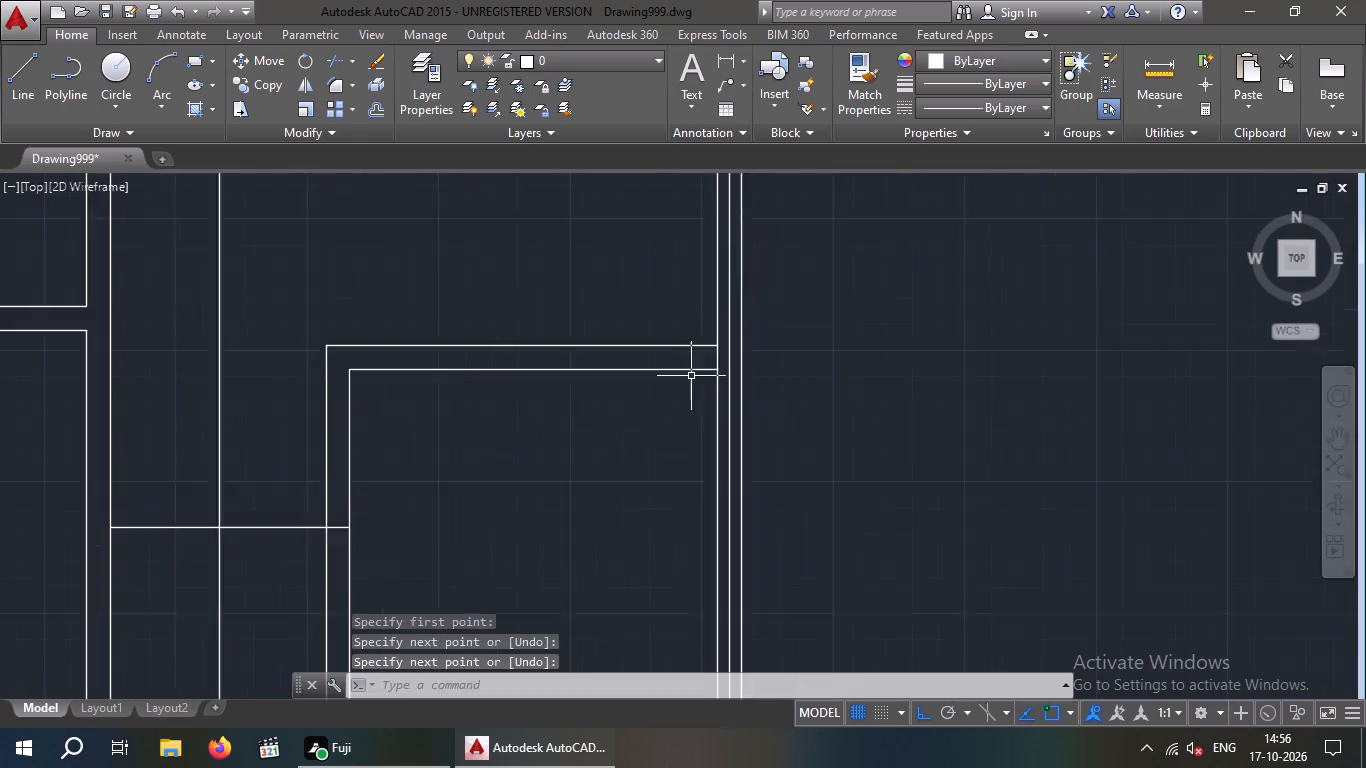
{"action": "middle_click_drag", "start_coordinate": [565, 412], "coordinate": [818, 411]}
{"action": "scroll", "coordinate": [366, 344], "scroll_direction": "up", "scroll_amount": 3}
{"action": "key", "text": "space"}
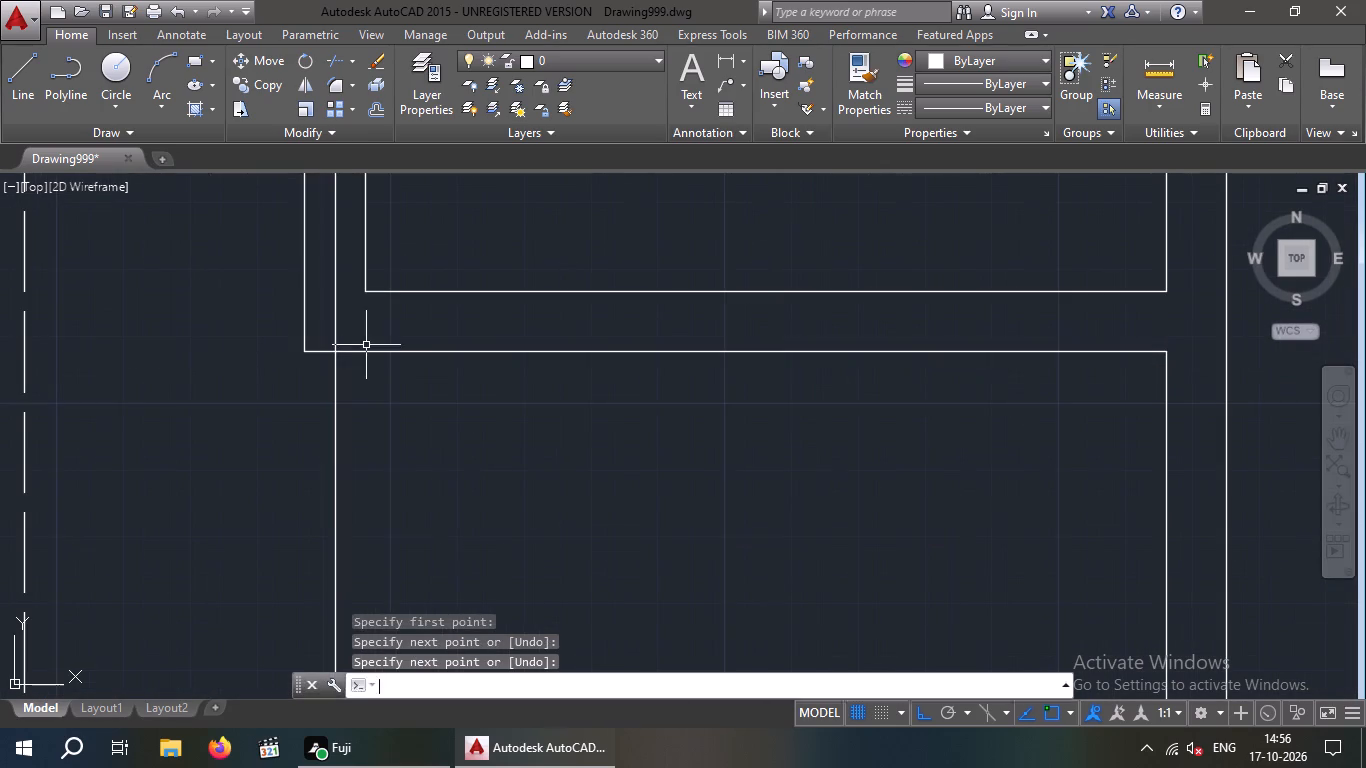
{"action": "left_click_drag", "start_coordinate": [369, 292], "coordinate": [376, 318]}
{"action": "left_click", "coordinate": [363, 352]}
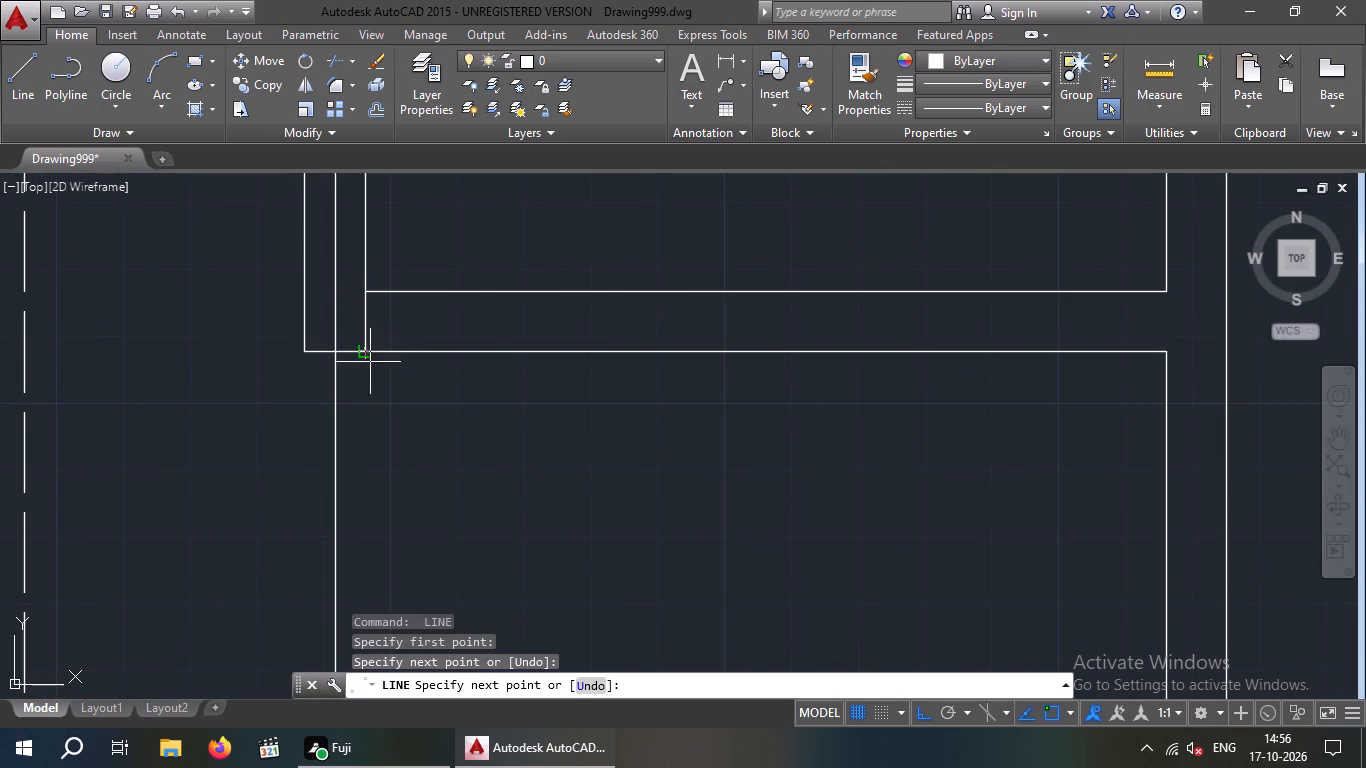
{"action": "key", "text": "space"}
Draw a short vertical line across the top wall of the small left room, joining the inner corners at the left exterior wall.
{"action": "scroll", "coordinate": [439, 381], "scroll_direction": "down", "scroll_amount": 4}
{"action": "middle_click_drag", "start_coordinate": [500, 421], "coordinate": [388, 433]}
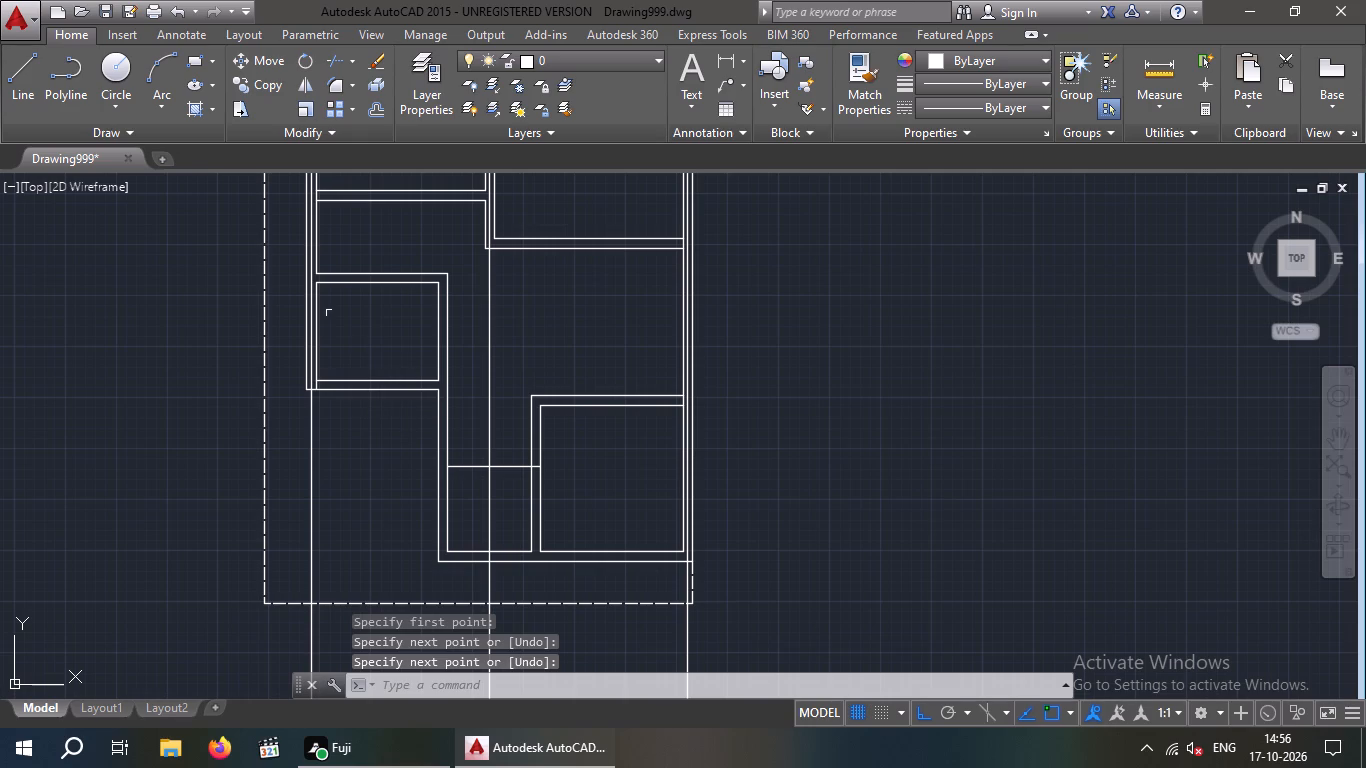
{"action": "scroll", "coordinate": [319, 272], "scroll_direction": "up", "scroll_amount": 3}
{"action": "key", "text": "space"}
{"action": "scroll", "coordinate": [300, 311], "scroll_direction": "up", "scroll_amount": 4}
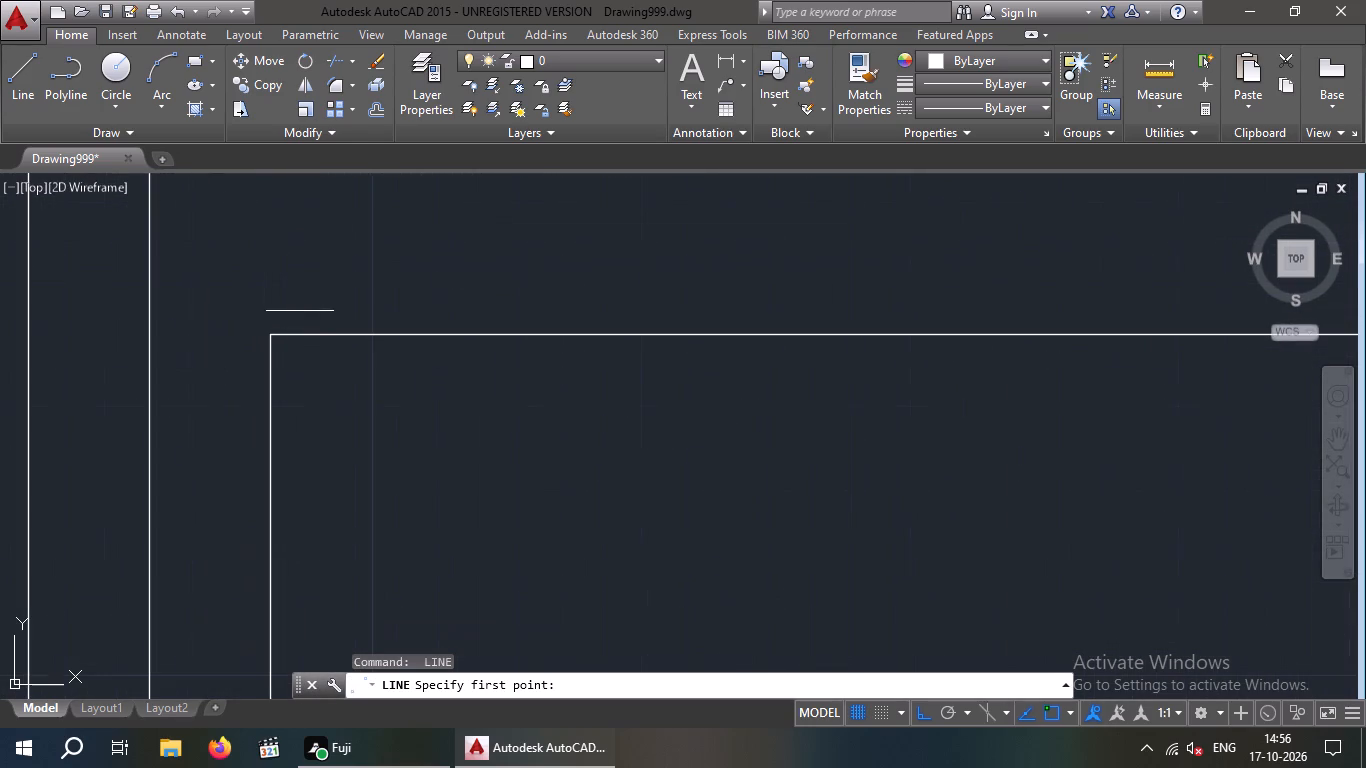
{"action": "left_click", "coordinate": [271, 331]}
{"action": "scroll", "coordinate": [289, 295], "scroll_direction": "down", "scroll_amount": 3}
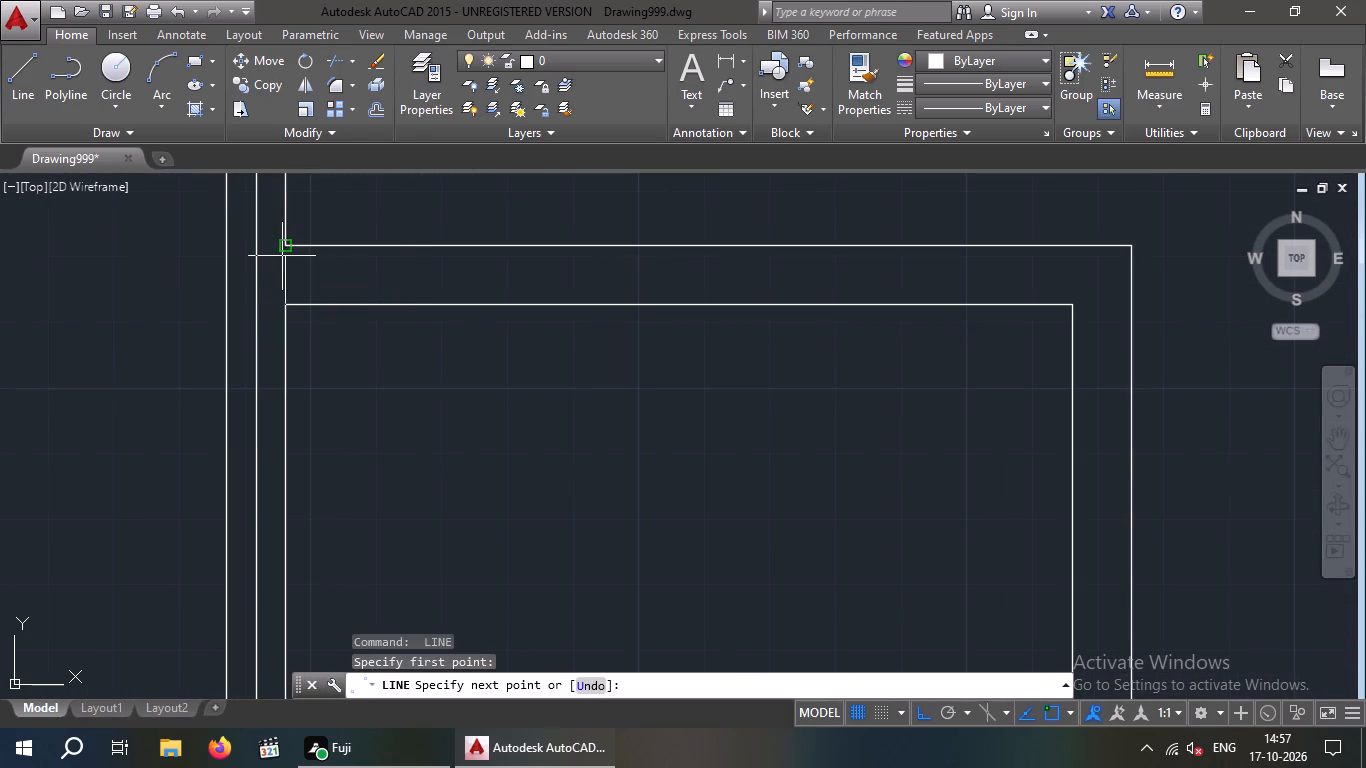
{"action": "left_click_drag", "start_coordinate": [285, 248], "coordinate": [288, 257]}
{"action": "key", "text": "Escape"}
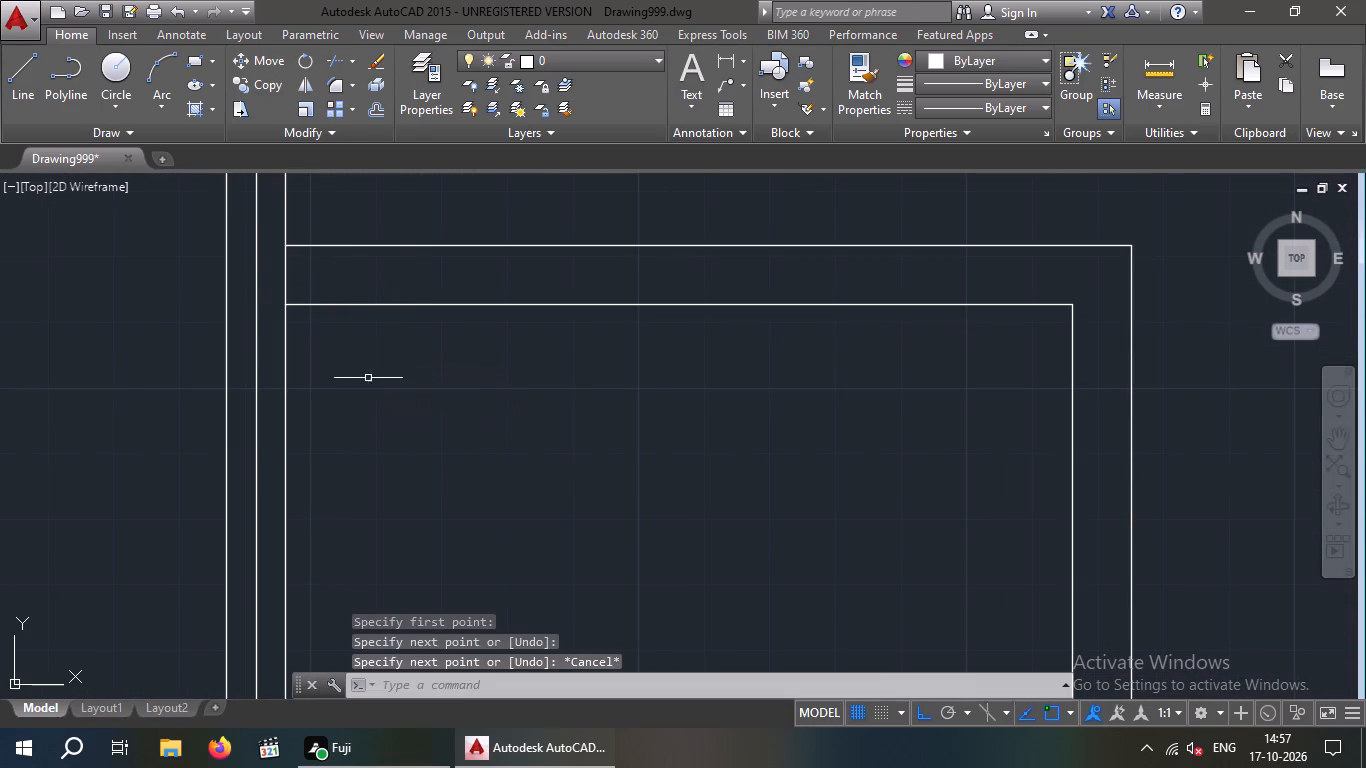
Place horizontal construction lines through the midpoints of the three short vertical lines along the left exterior wall.
{"action": "scroll", "coordinate": [368, 376], "scroll_direction": "down", "scroll_amount": 3}
{"action": "key", "text": "x"}
{"action": "key", "text": "l"}
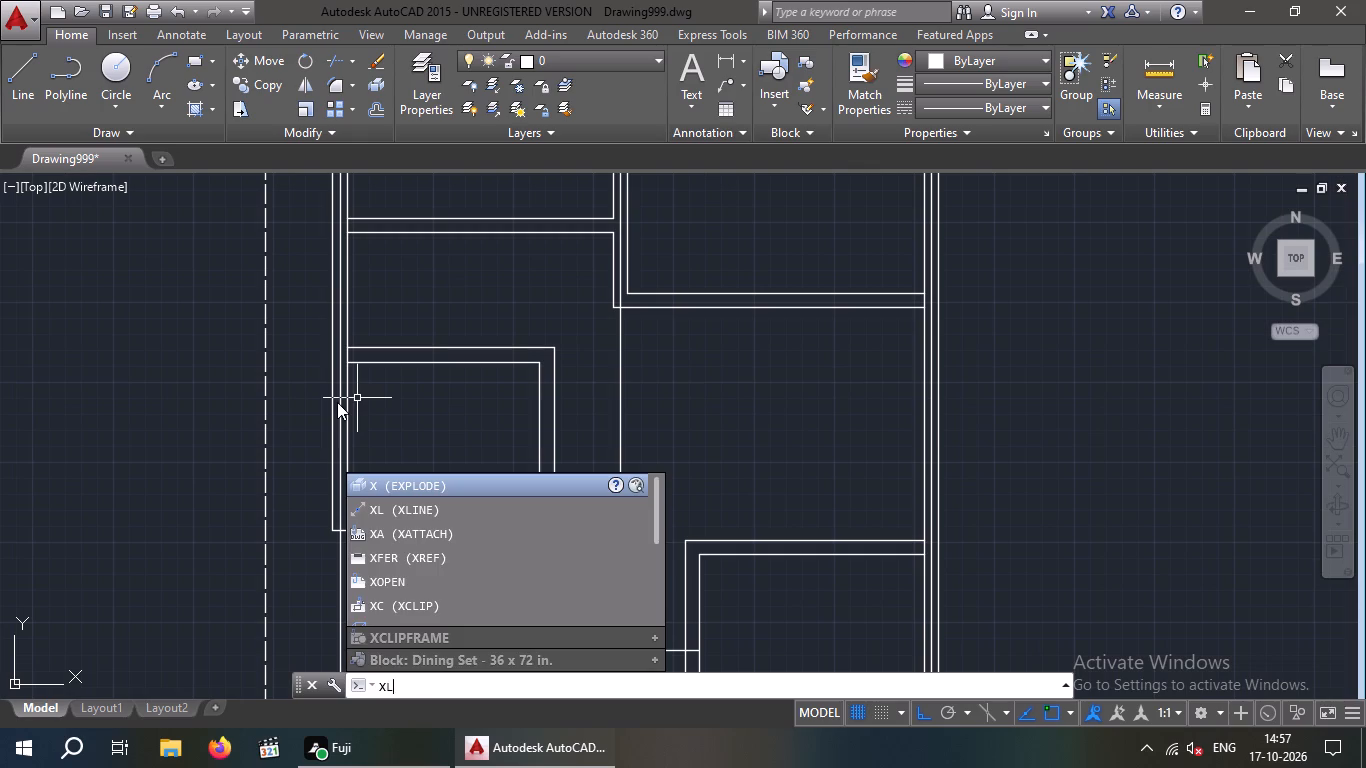
{"action": "key", "text": "Return"}
{"action": "key", "text": "h"}
{"action": "key", "text": "Return"}
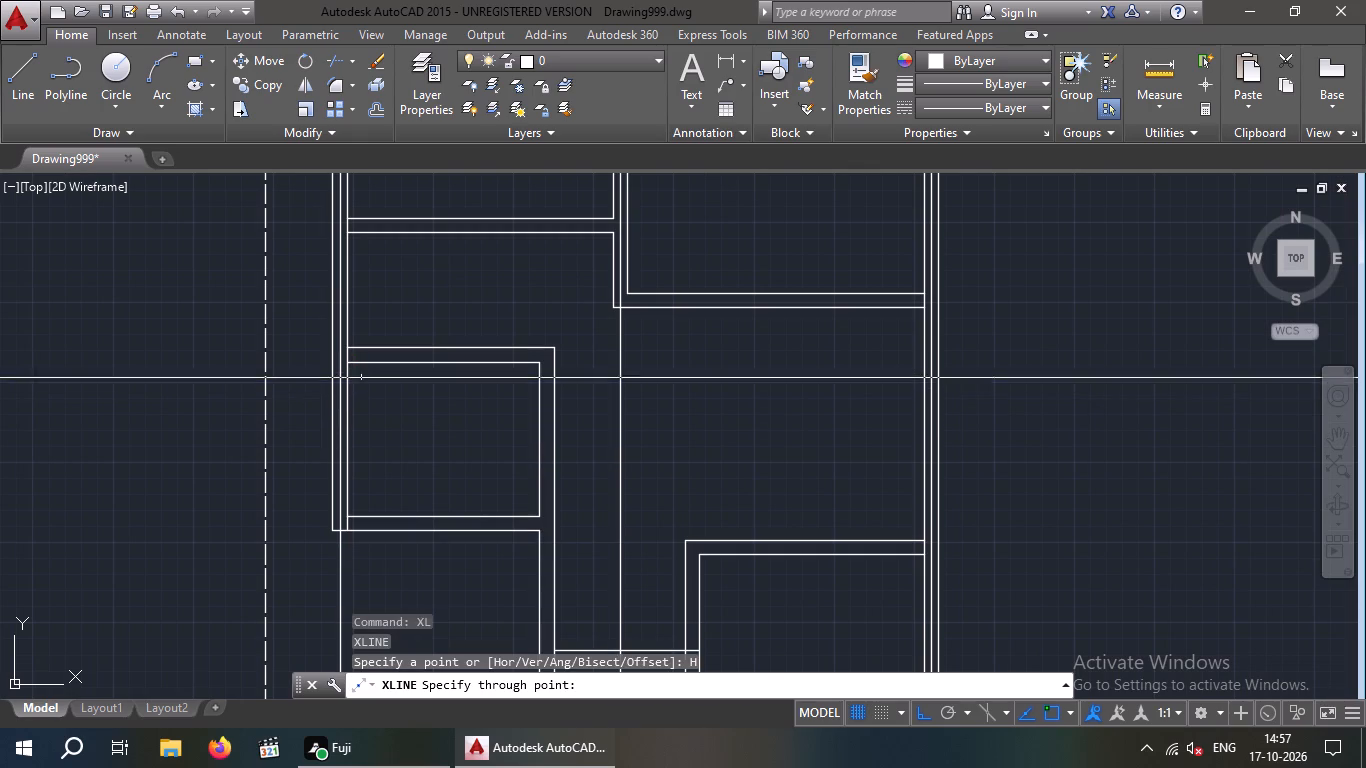
{"action": "scroll", "coordinate": [366, 376], "scroll_direction": "down", "scroll_amount": 2}
{"action": "scroll", "coordinate": [352, 315], "scroll_direction": "up", "scroll_amount": 5}
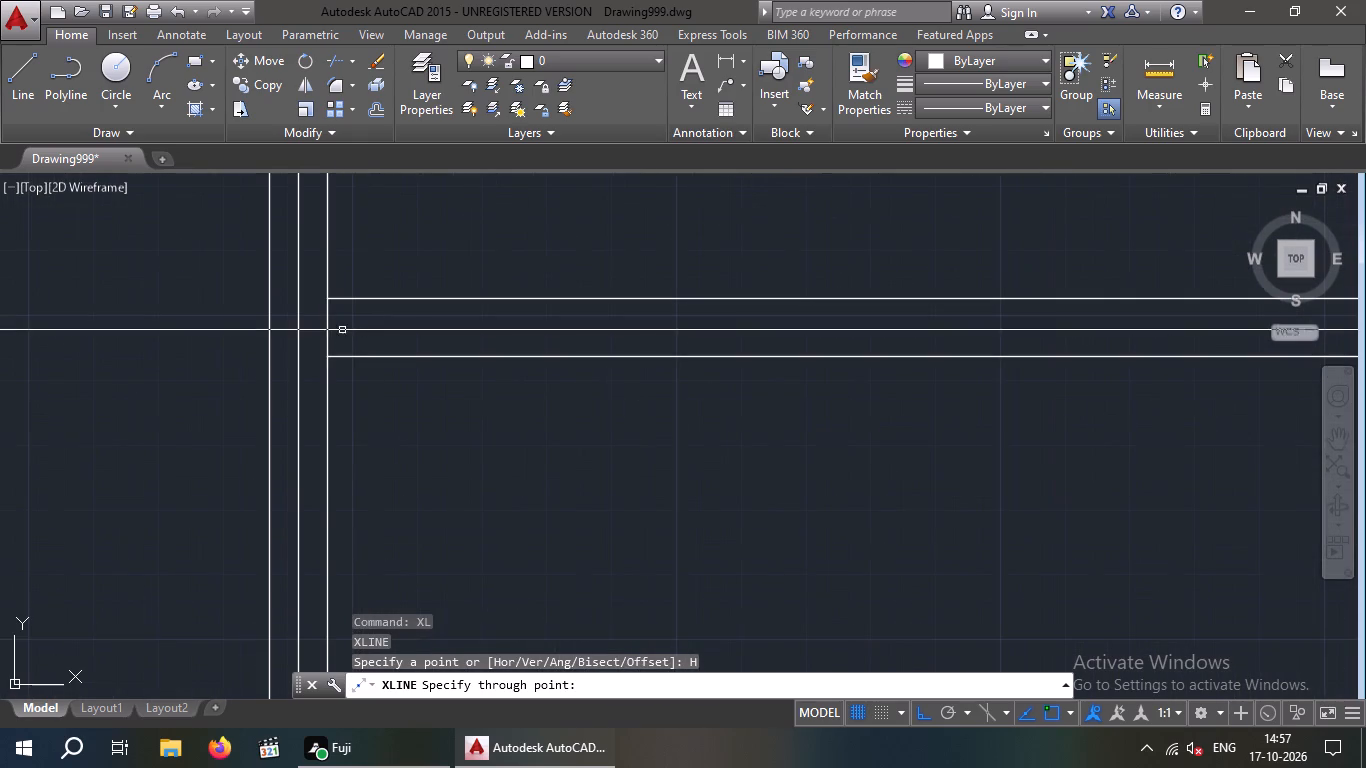
{"action": "left_click", "coordinate": [326, 326]}
{"action": "scroll", "coordinate": [346, 331], "scroll_direction": "down", "scroll_amount": 5}
{"action": "scroll", "coordinate": [353, 408], "scroll_direction": "up", "scroll_amount": 4}
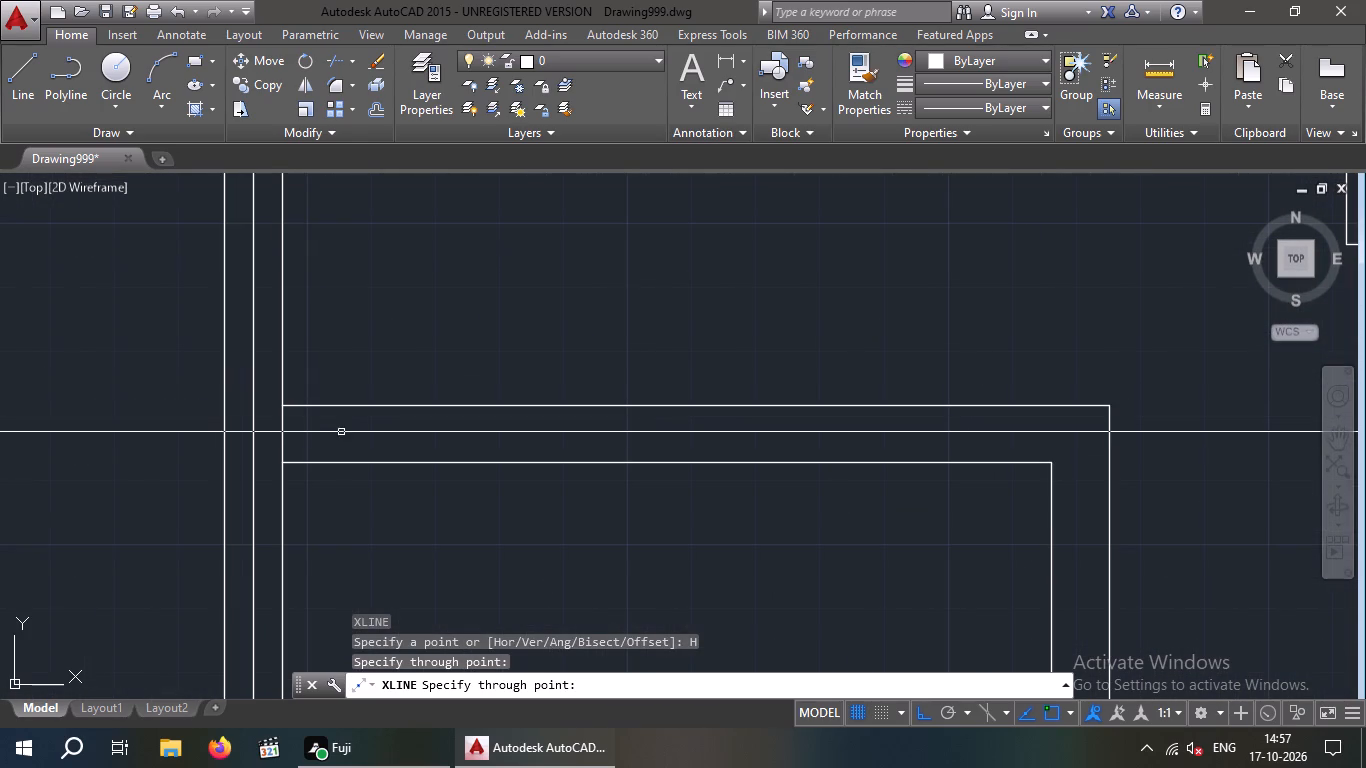
{"action": "left_click", "coordinate": [280, 439]}
{"action": "scroll", "coordinate": [340, 389], "scroll_direction": "down", "scroll_amount": 6}
{"action": "scroll", "coordinate": [331, 462], "scroll_direction": "up", "scroll_amount": 4}
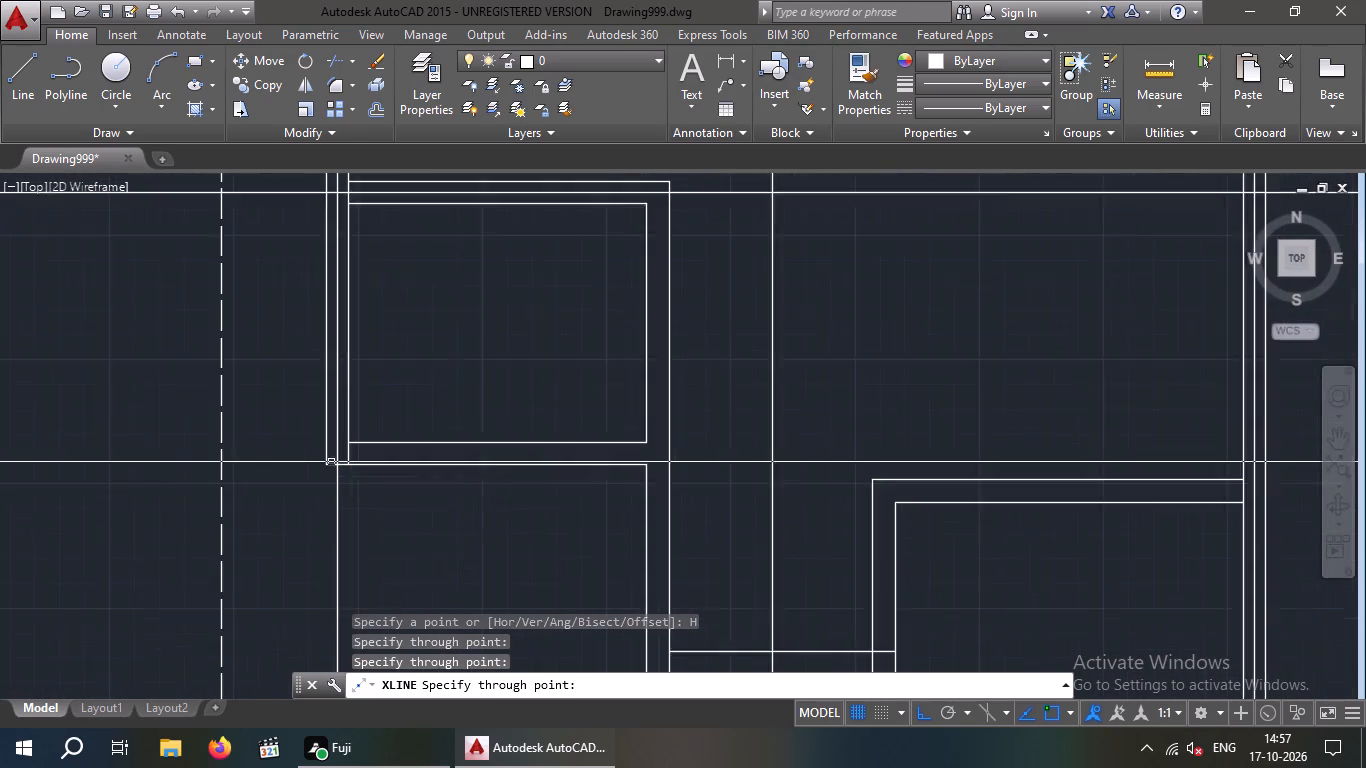
{"action": "left_click", "coordinate": [356, 448]}
{"action": "scroll", "coordinate": [381, 445], "scroll_direction": "down", "scroll_amount": 4}
{"action": "key", "text": "Escape"}
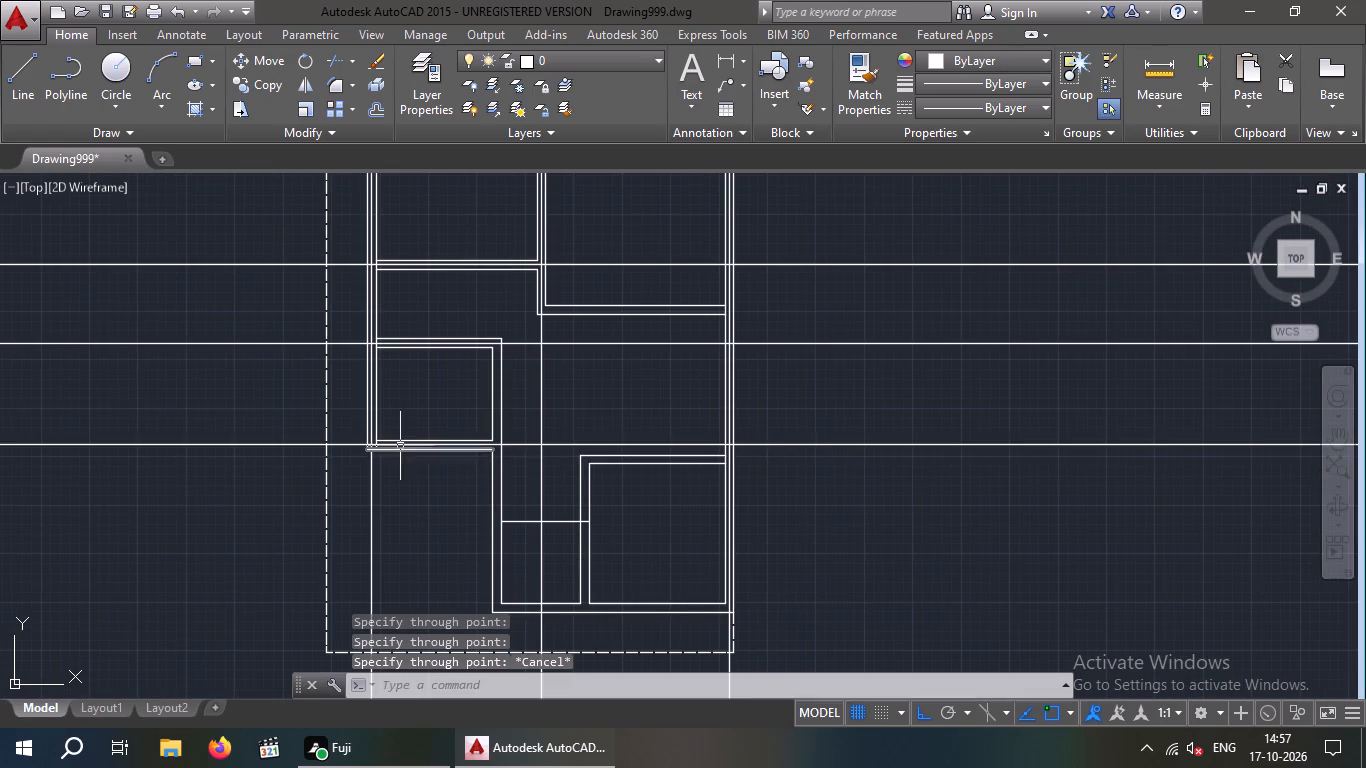
Erase the short vertical helper line across the bottom wall of the small left room.
{"action": "scroll", "coordinate": [365, 457], "scroll_direction": "up", "scroll_amount": 7}
{"action": "left_click_drag", "start_coordinate": [550, 340], "coordinate": [466, 384]}
{"action": "left_click", "coordinate": [435, 380]}
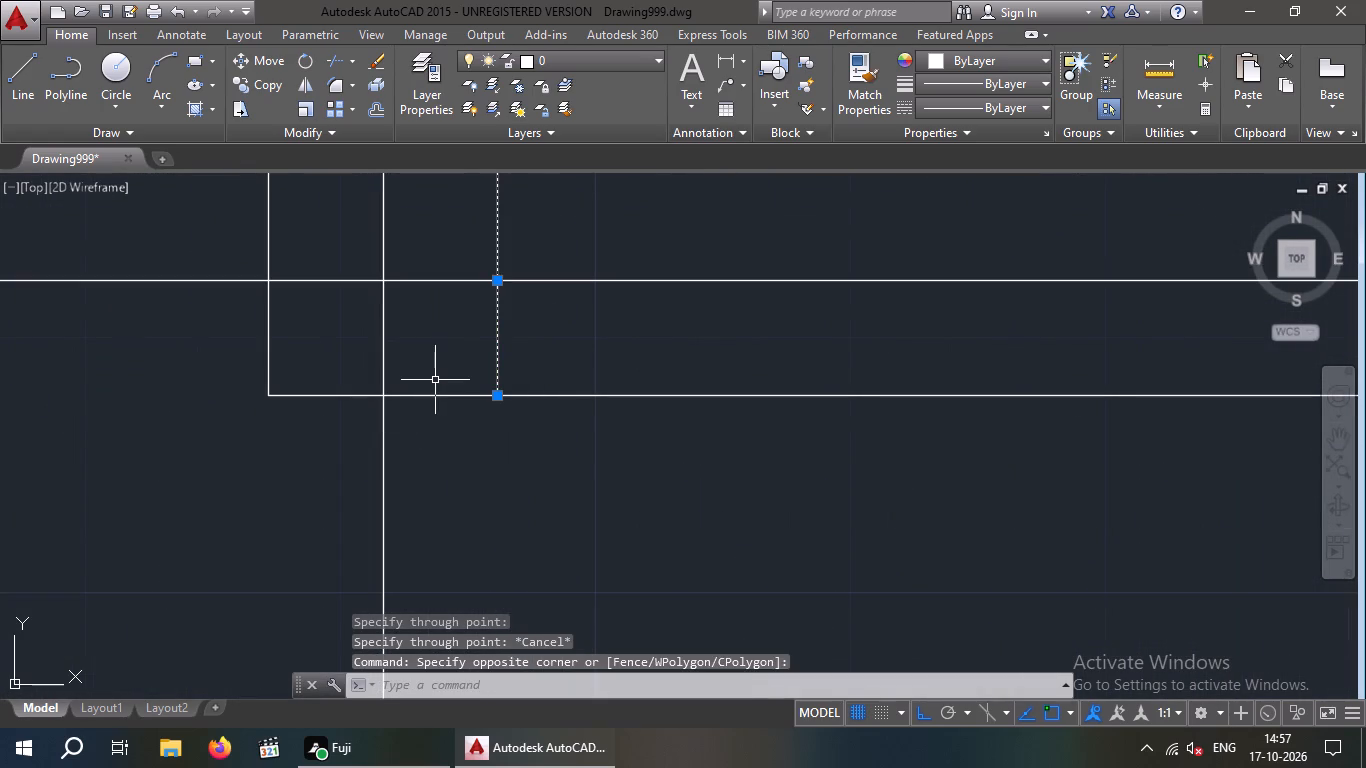
{"action": "key", "text": "Delete"}
Erase the short vertical helper line across the top wall of the small left room.
{"action": "scroll", "coordinate": [444, 370], "scroll_direction": "down", "scroll_amount": 2}
{"action": "middle_click_drag", "start_coordinate": [447, 414], "coordinate": [405, 637]}
{"action": "scroll", "coordinate": [496, 346], "scroll_direction": "down", "scroll_amount": 3}
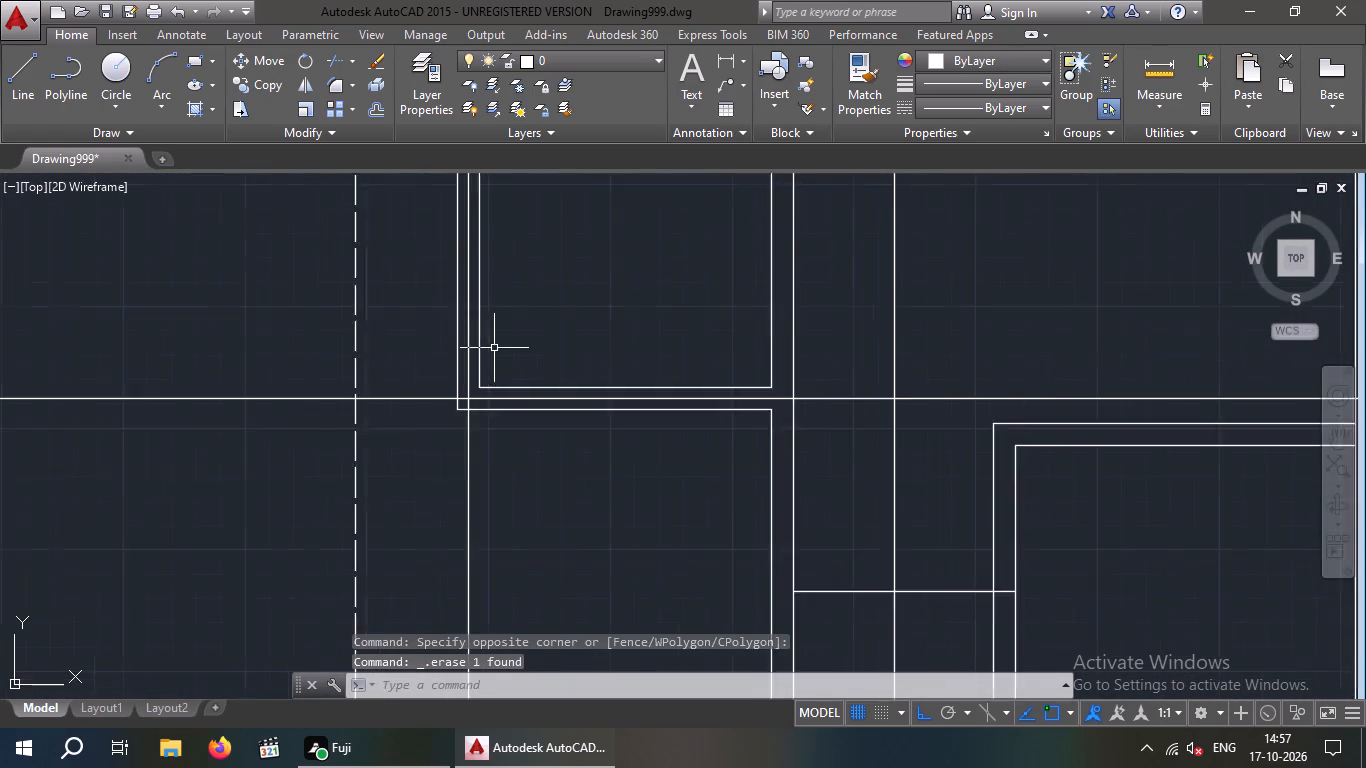
{"action": "middle_click_drag", "start_coordinate": [491, 418], "coordinate": [444, 612]}
{"action": "scroll", "coordinate": [429, 336], "scroll_direction": "up", "scroll_amount": 4}
{"action": "left_click_drag", "start_coordinate": [454, 375], "coordinate": [420, 394]}
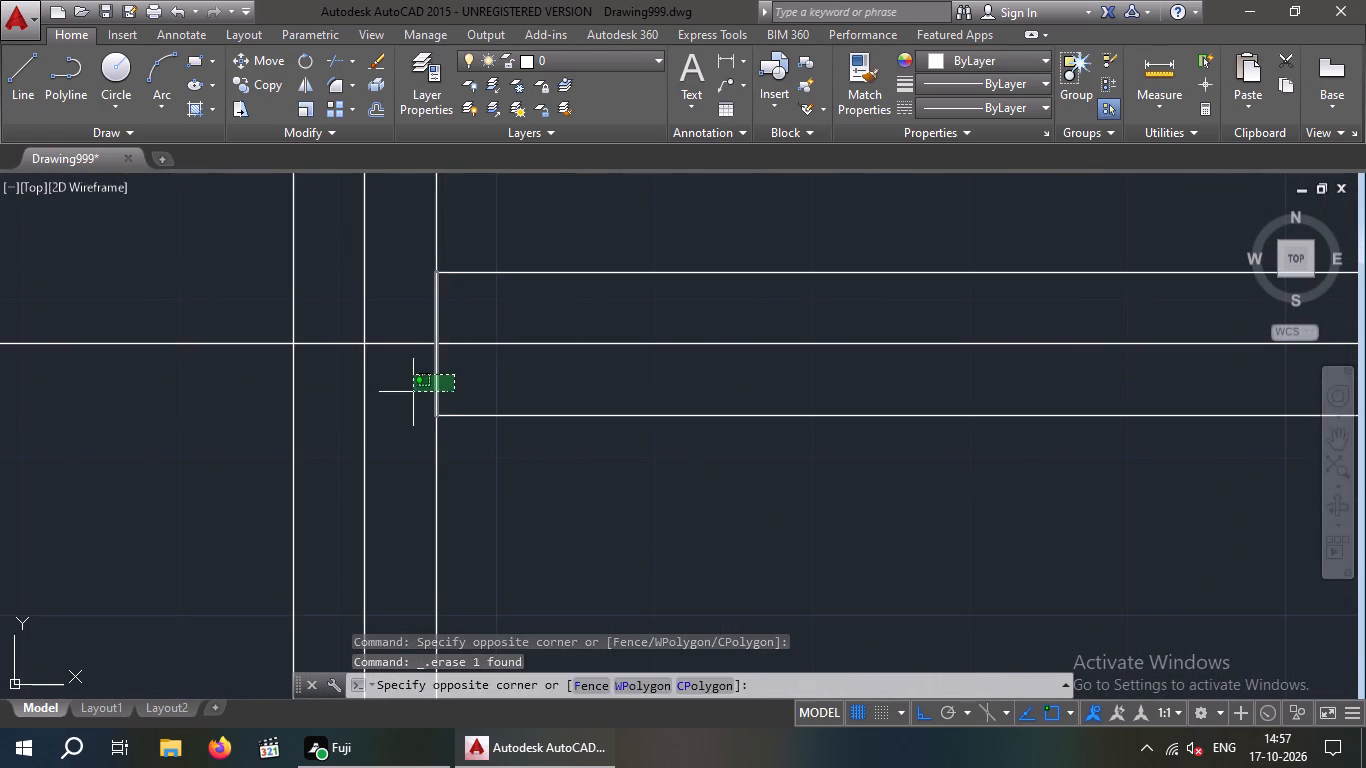
{"action": "left_click", "coordinate": [413, 392]}
{"action": "key", "text": "Delete"}
Erase the short vertical helper line across the bottom wall of the large upper-left room, at the left exterior wall.
{"action": "scroll", "coordinate": [448, 399], "scroll_direction": "down", "scroll_amount": 3}
{"action": "middle_click_drag", "start_coordinate": [440, 513], "coordinate": [430, 625]}
{"action": "scroll", "coordinate": [437, 583], "scroll_direction": "down", "scroll_amount": 1}
{"action": "scroll", "coordinate": [428, 332], "scroll_direction": "up", "scroll_amount": 8}
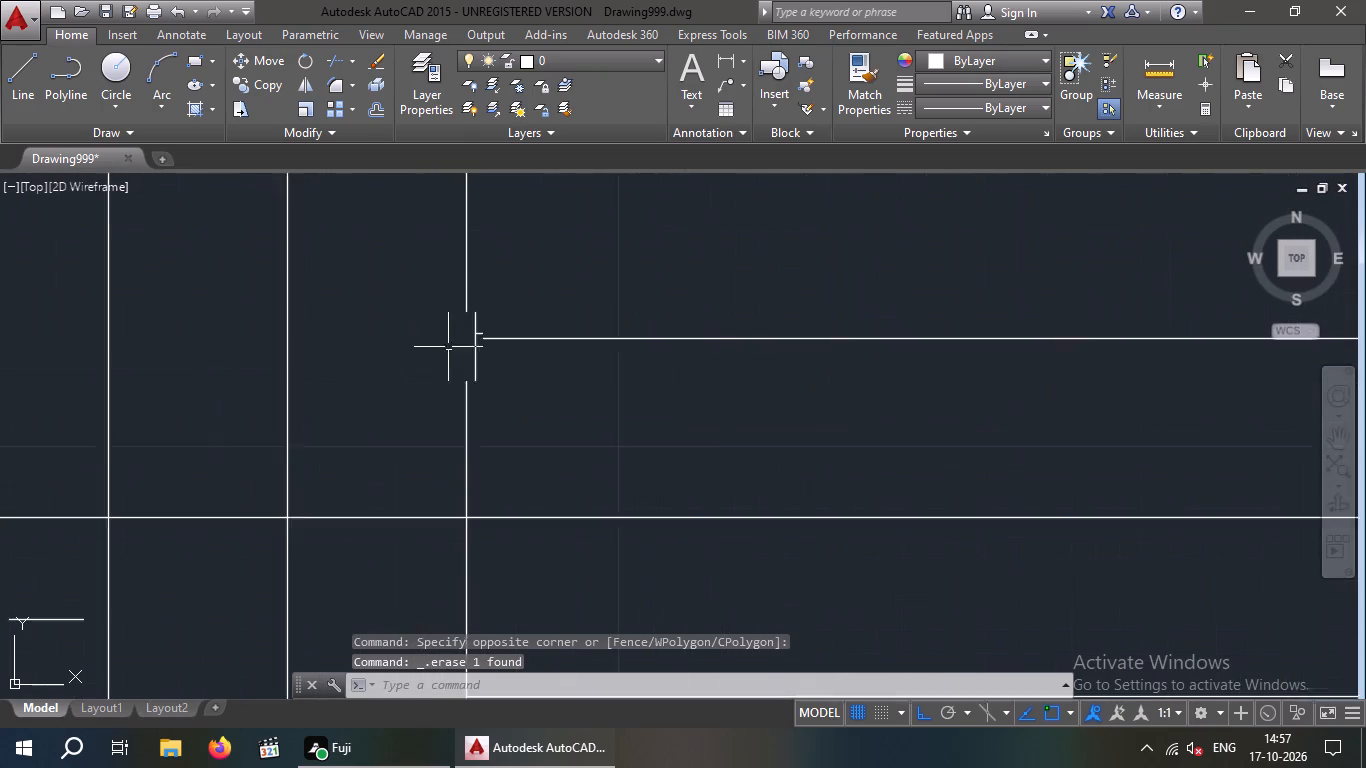
{"action": "left_click_drag", "start_coordinate": [544, 377], "coordinate": [437, 443]}
{"action": "left_click", "coordinate": [437, 443]}
{"action": "key", "text": "Delete"}
Place a horizontal construction line through the midpoint of the short vertical line across the lower-right room's top wall.
{"action": "scroll", "coordinate": [461, 429], "scroll_direction": "down", "scroll_amount": 8}
{"action": "middle_click_drag", "start_coordinate": [531, 486], "coordinate": [432, 464]}
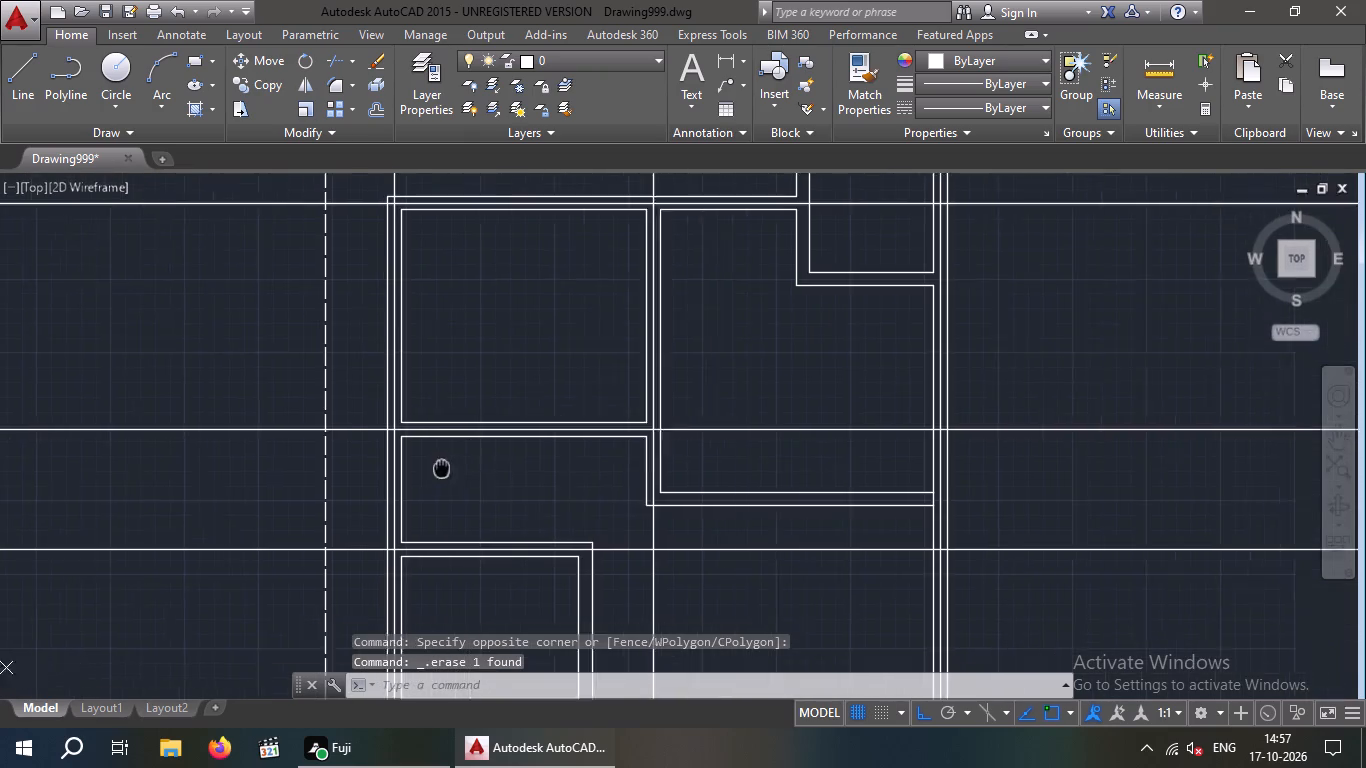
{"action": "middle_click_drag", "start_coordinate": [432, 464], "coordinate": [407, 452]}
{"action": "scroll", "coordinate": [421, 442], "scroll_direction": "down", "scroll_amount": 2}
{"action": "scroll", "coordinate": [494, 484], "scroll_direction": "up", "scroll_amount": 4}
{"action": "scroll", "coordinate": [525, 490], "scroll_direction": "down", "scroll_amount": 2}
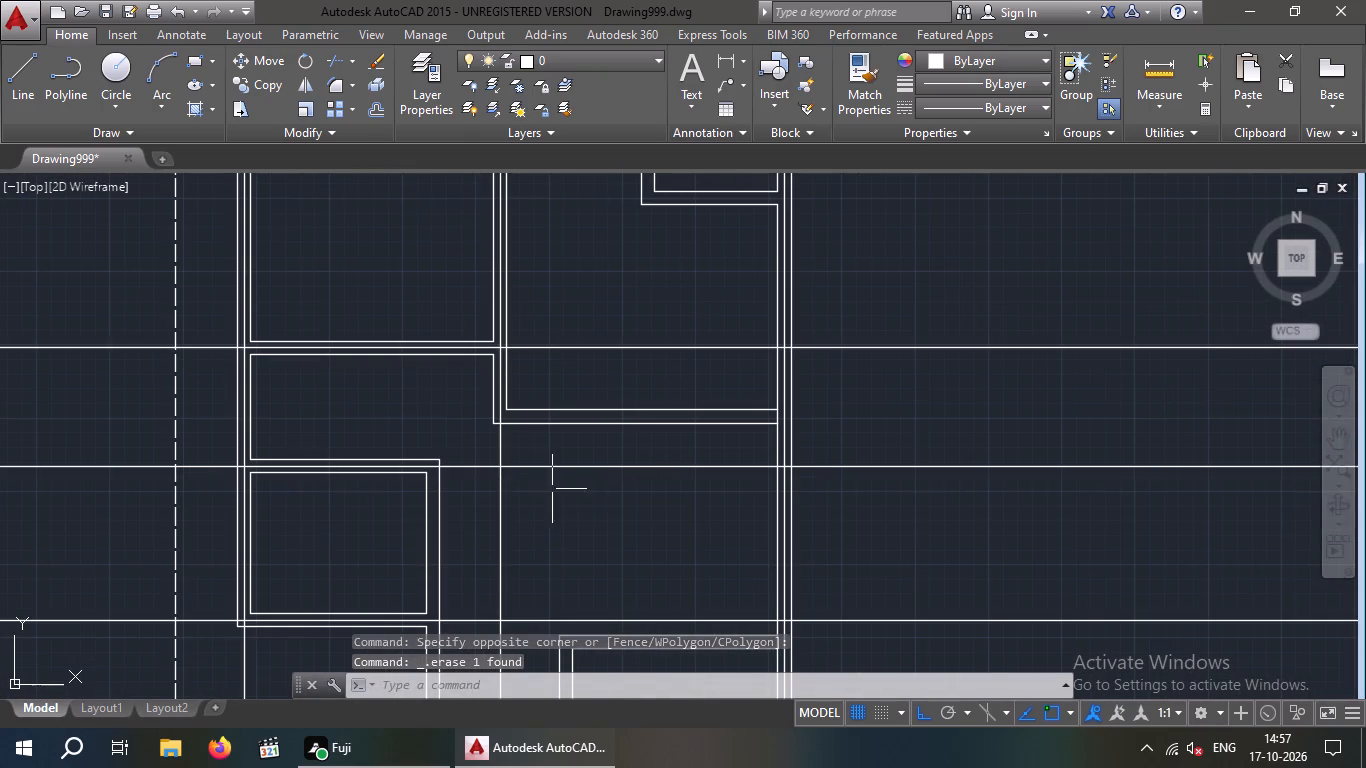
{"action": "middle_click_drag", "start_coordinate": [536, 509], "coordinate": [527, 406]}
{"action": "scroll", "coordinate": [545, 374], "scroll_direction": "down", "scroll_amount": 1}
{"action": "middle_click_drag", "start_coordinate": [545, 458], "coordinate": [556, 367]}
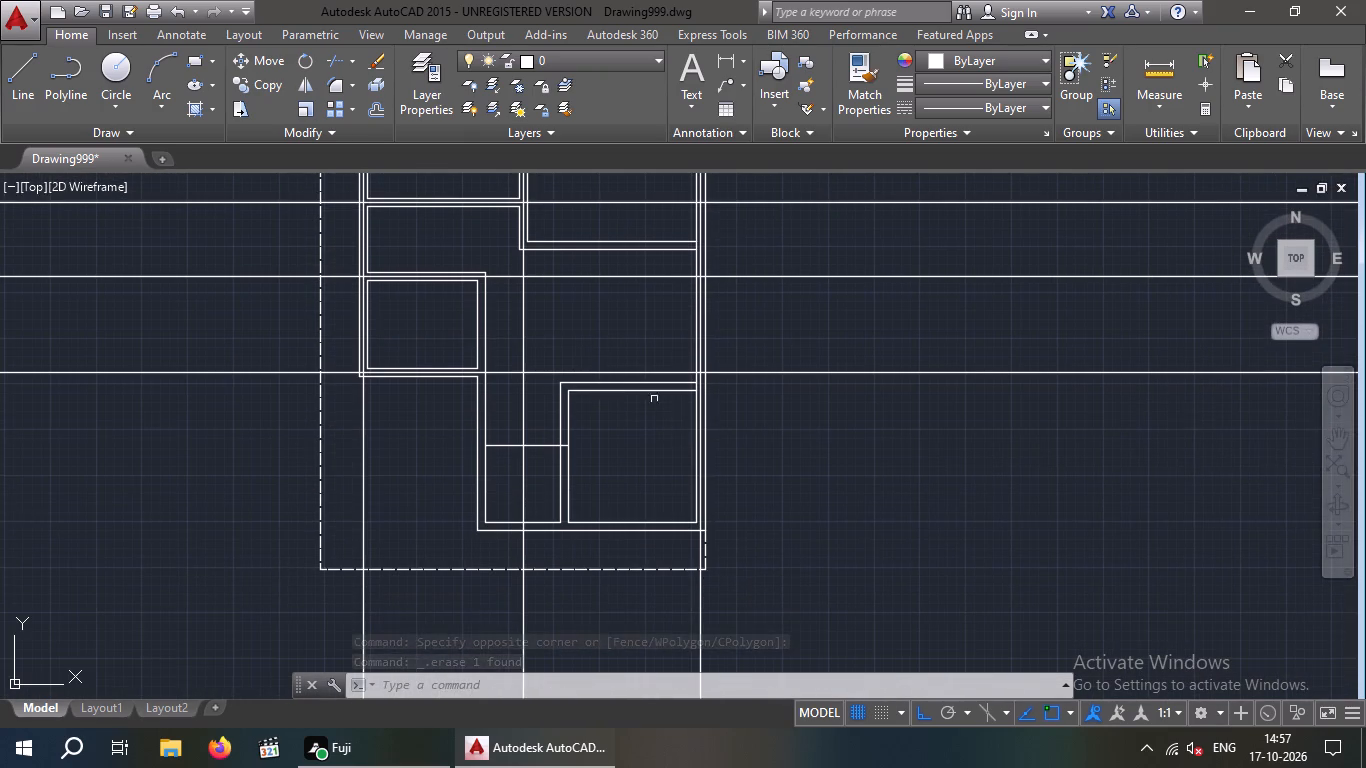
{"action": "scroll", "coordinate": [692, 385], "scroll_direction": "up", "scroll_amount": 3}
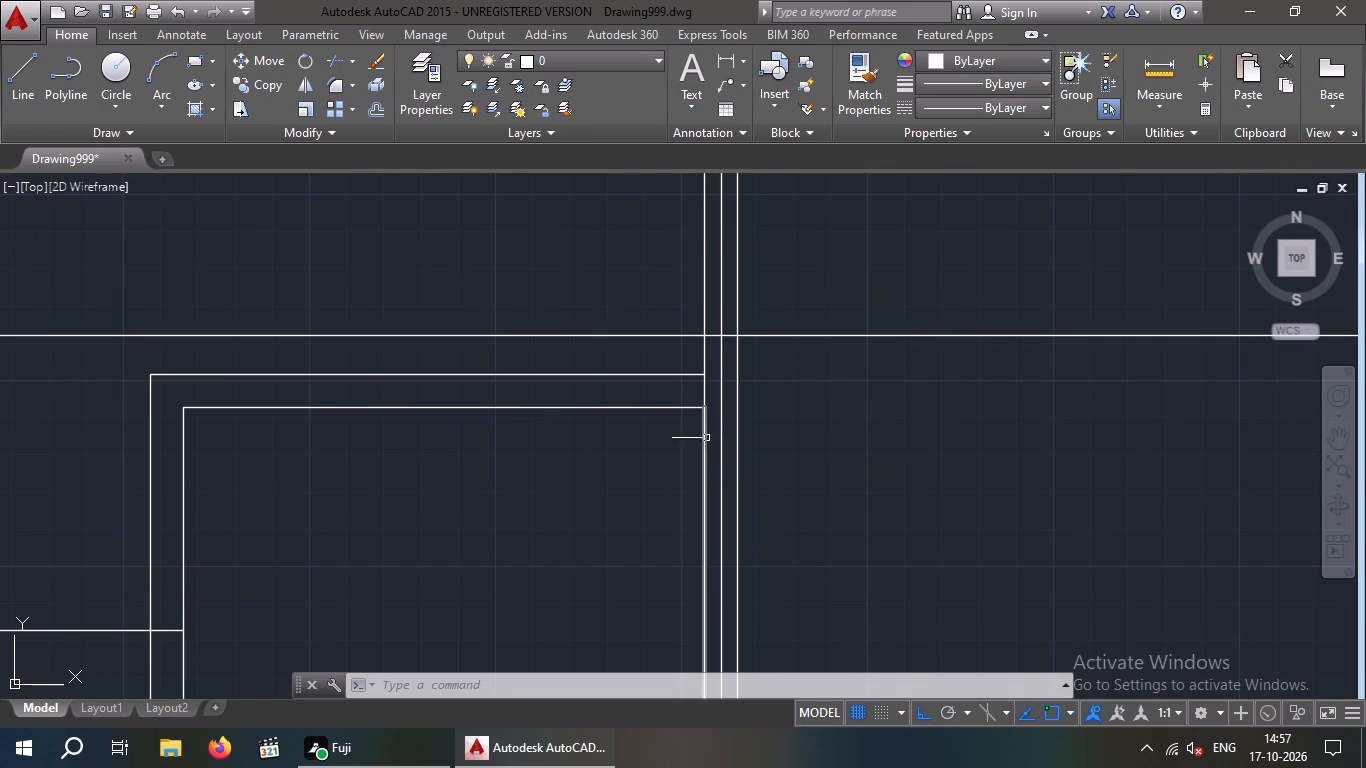
{"action": "key", "text": "x"}
{"action": "key", "text": "l"}
{"action": "key", "text": "Return"}
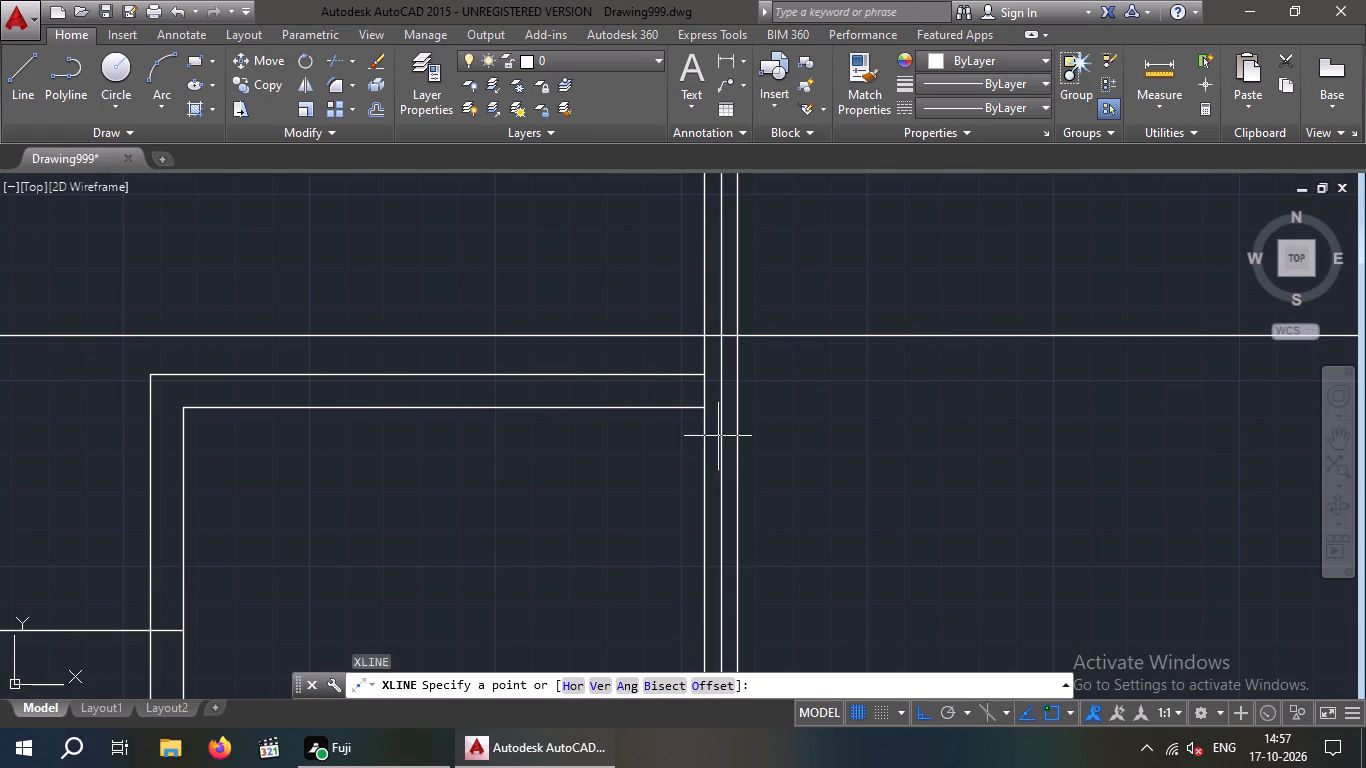
{"action": "key", "text": "h"}
{"action": "key", "text": "Return"}
{"action": "scroll", "coordinate": [710, 393], "scroll_direction": "up", "scroll_amount": 4}
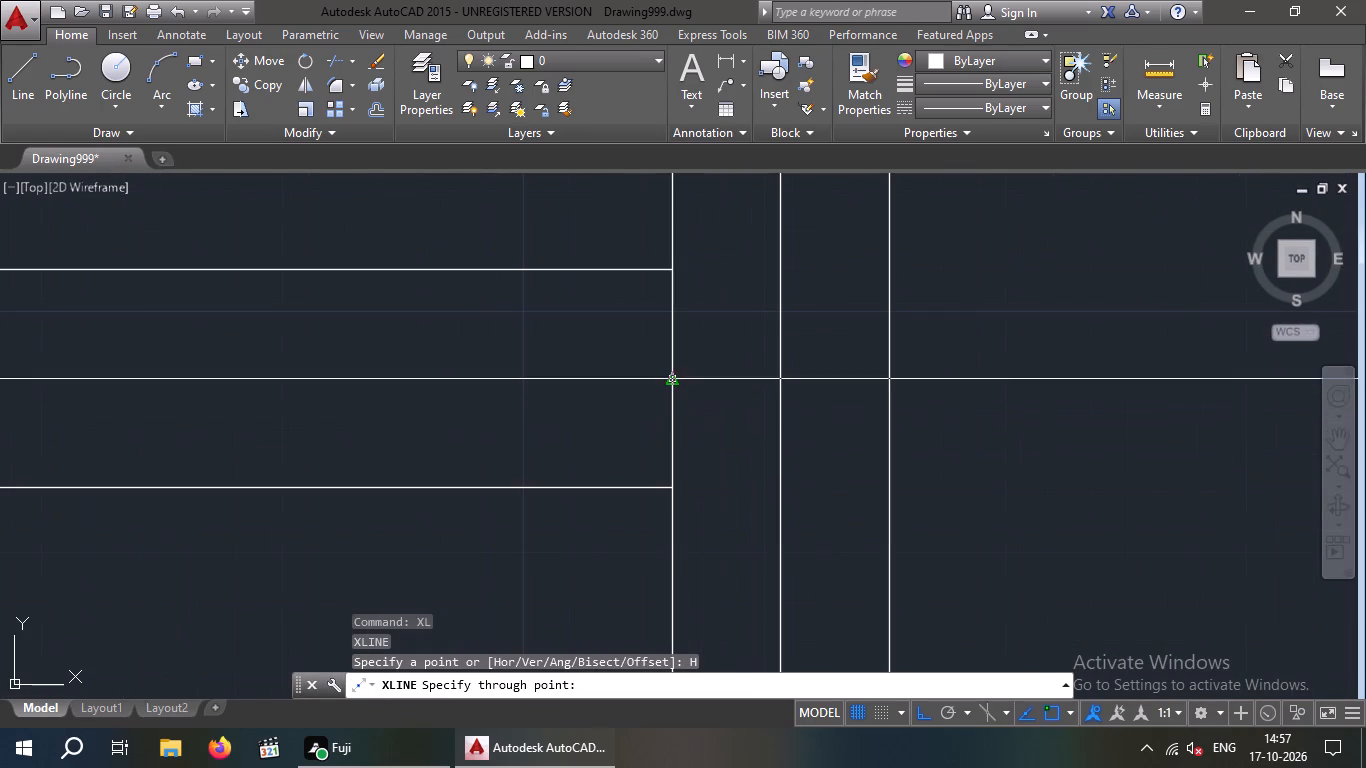
{"action": "left_click", "coordinate": [676, 377]}
{"action": "scroll", "coordinate": [666, 371], "scroll_direction": "down", "scroll_amount": 5}
{"action": "key", "text": "Escape"}
{"action": "key", "text": "Escape"}
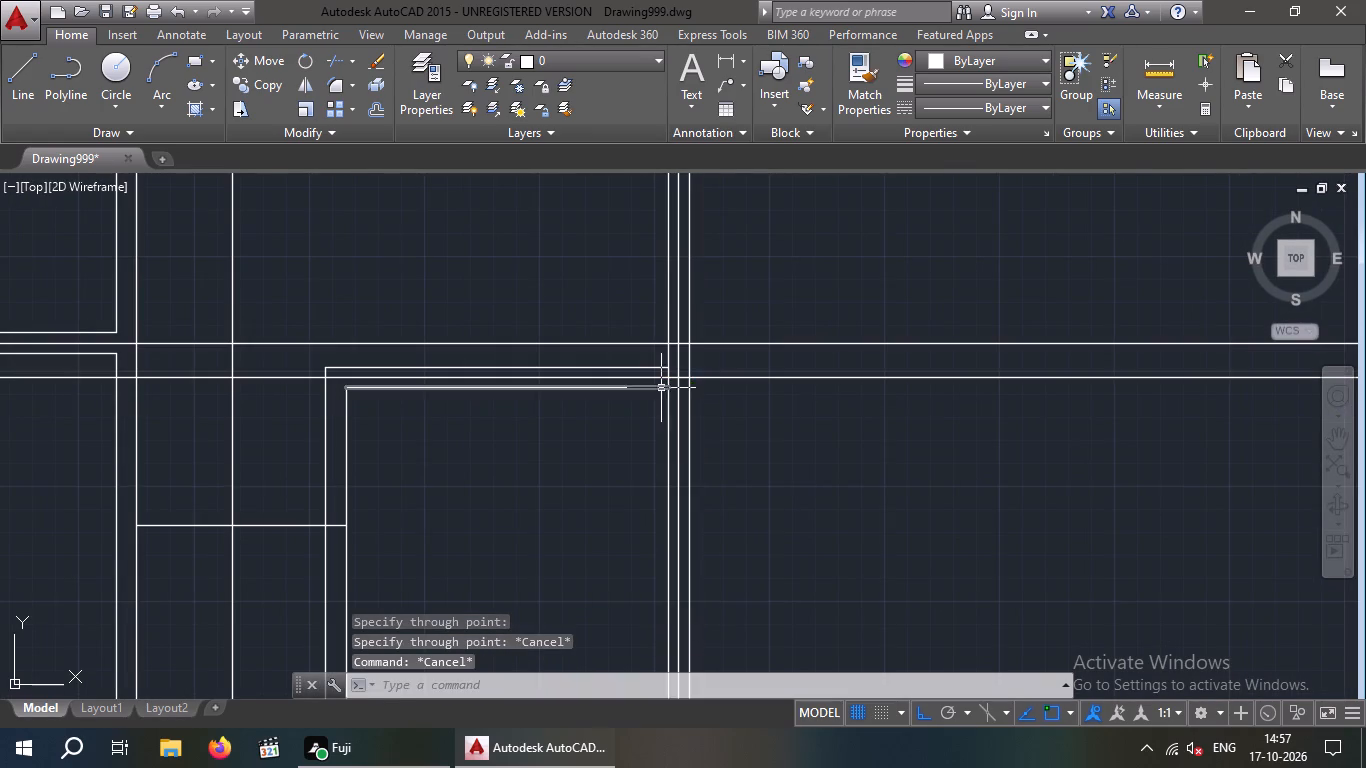
Erase the short vertical helper line across the lower-right room's top wall, at the right exterior wall.
{"action": "scroll", "coordinate": [661, 388], "scroll_direction": "up", "scroll_amount": 5}
{"action": "left_click_drag", "start_coordinate": [702, 364], "coordinate": [680, 364]}
{"action": "left_click", "coordinate": [667, 362]}
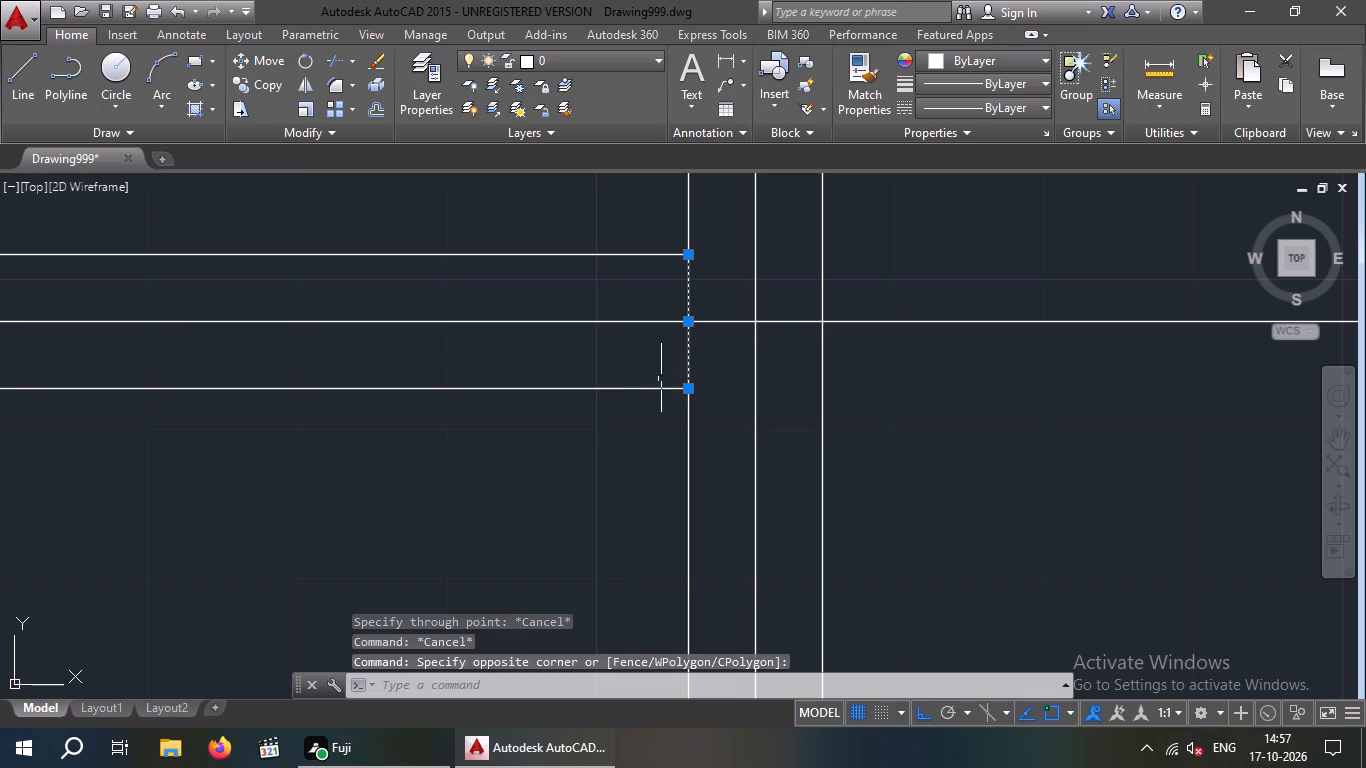
{"action": "key", "text": "Delete"}
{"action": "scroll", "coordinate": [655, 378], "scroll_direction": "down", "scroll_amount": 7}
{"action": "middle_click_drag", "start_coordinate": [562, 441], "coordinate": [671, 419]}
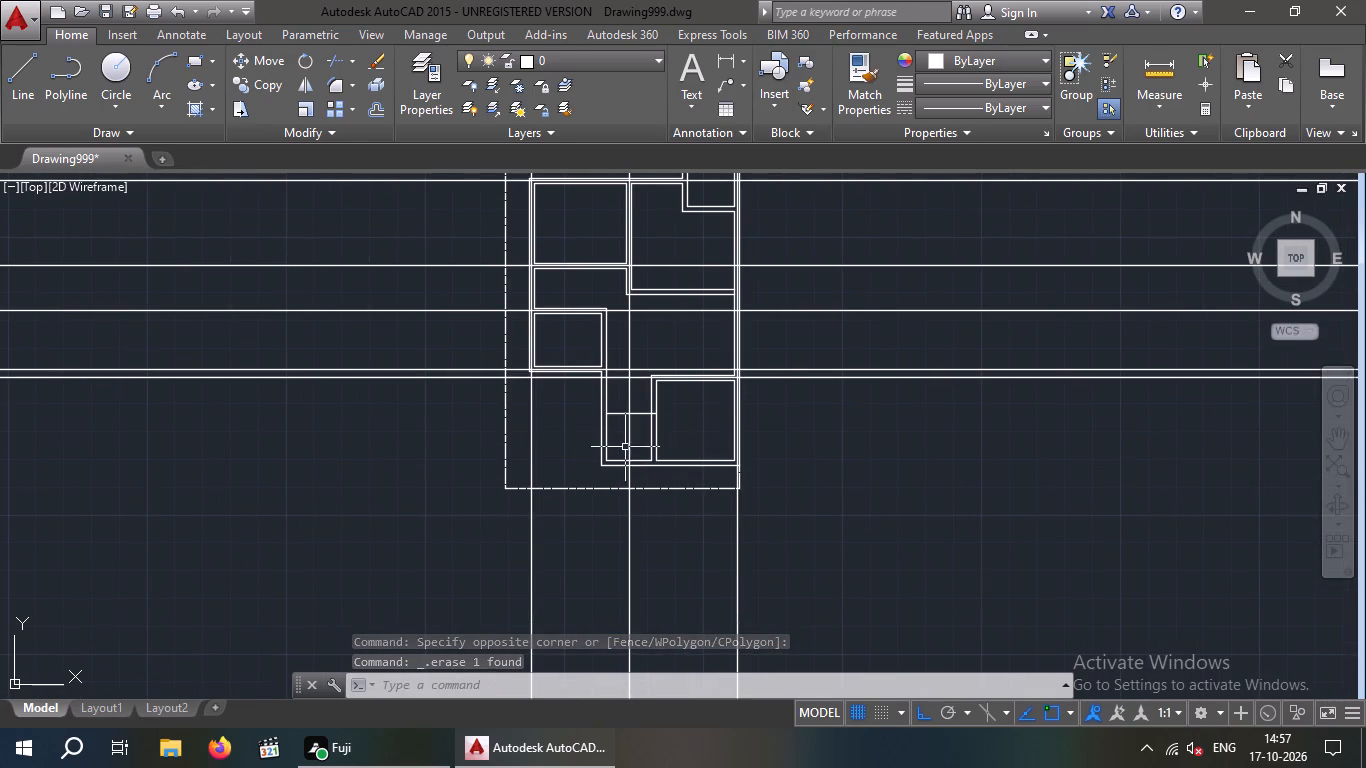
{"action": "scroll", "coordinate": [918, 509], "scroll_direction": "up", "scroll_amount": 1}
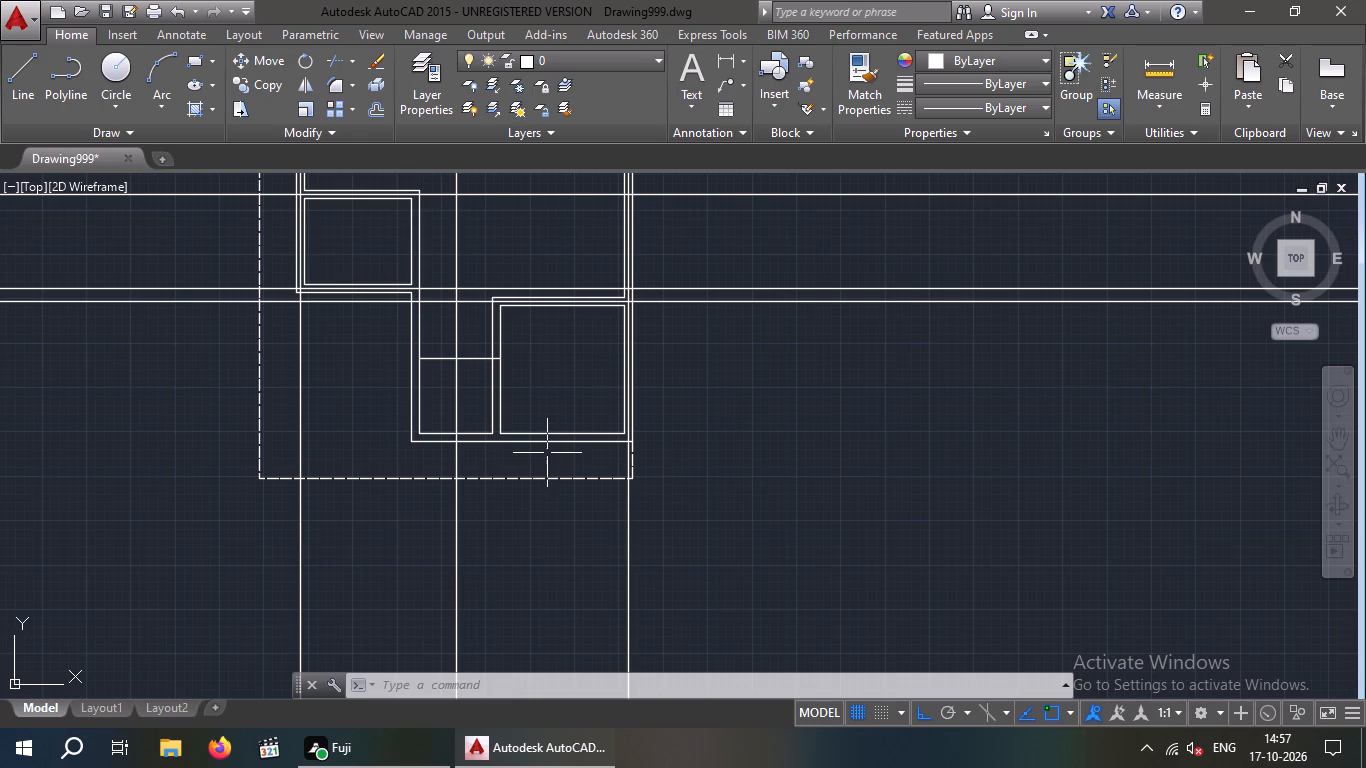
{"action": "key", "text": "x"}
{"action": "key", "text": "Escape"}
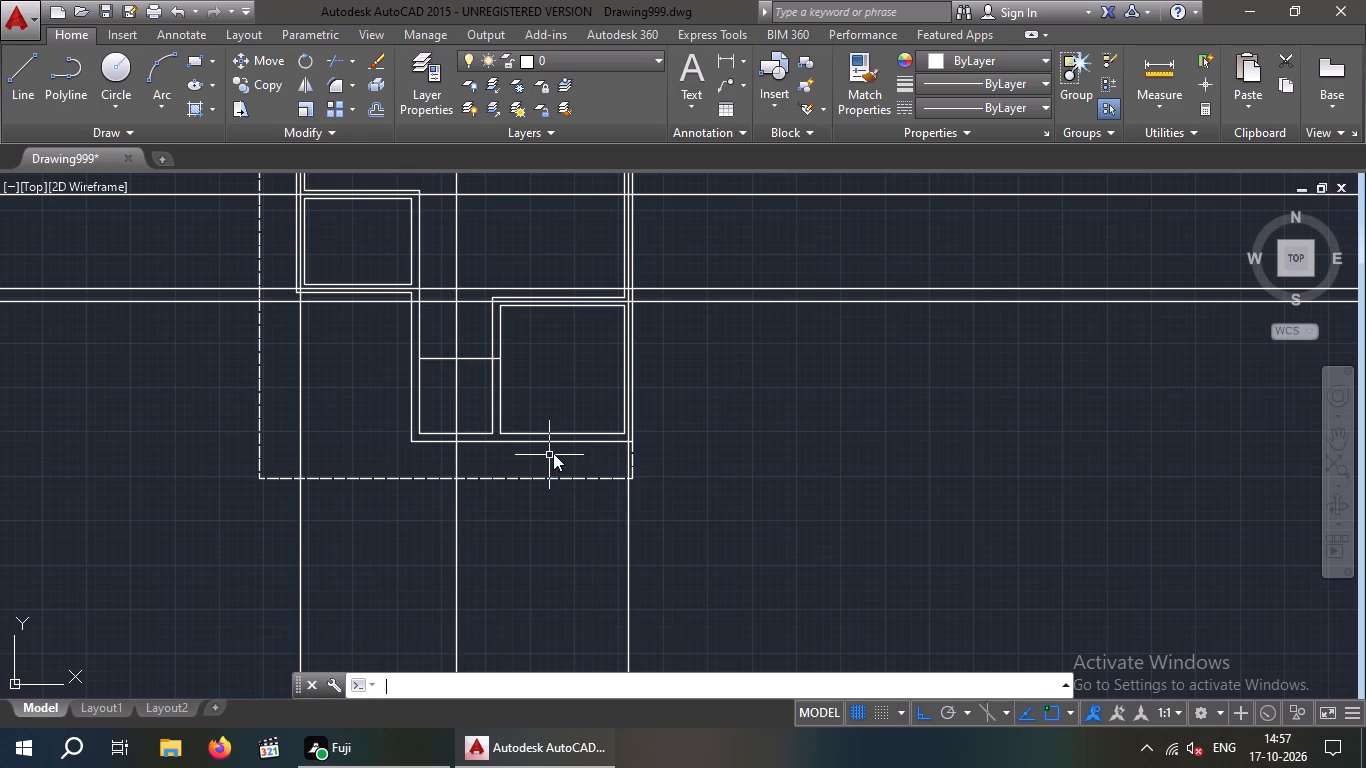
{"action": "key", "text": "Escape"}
Draw a short vertical line across the bottom exterior wall, from the lower-right room's lower-right inner corner to the outer face.
{"action": "key", "text": "l"}
{"action": "key", "text": "Return"}
{"action": "scroll", "coordinate": [603, 445], "scroll_direction": "up", "scroll_amount": 3}
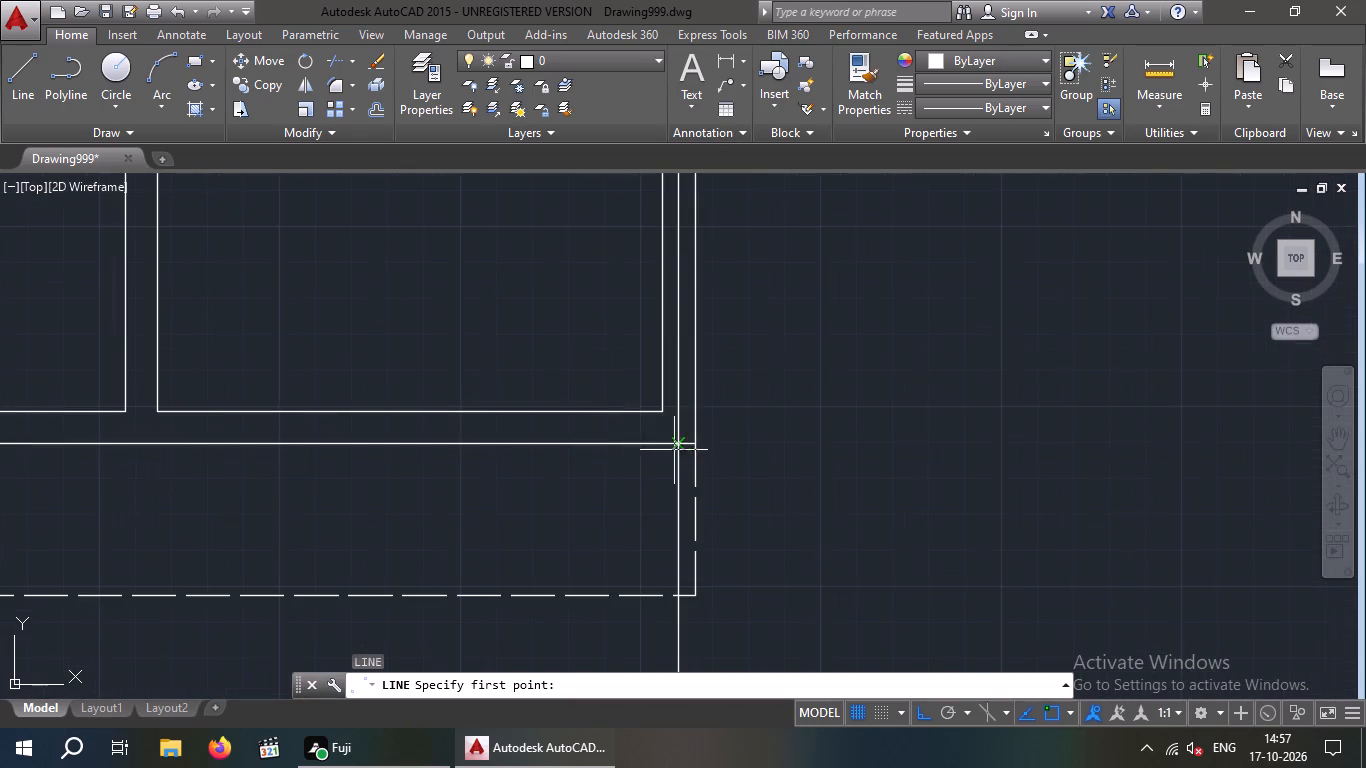
{"action": "left_click_drag", "start_coordinate": [665, 415], "coordinate": [667, 431]}
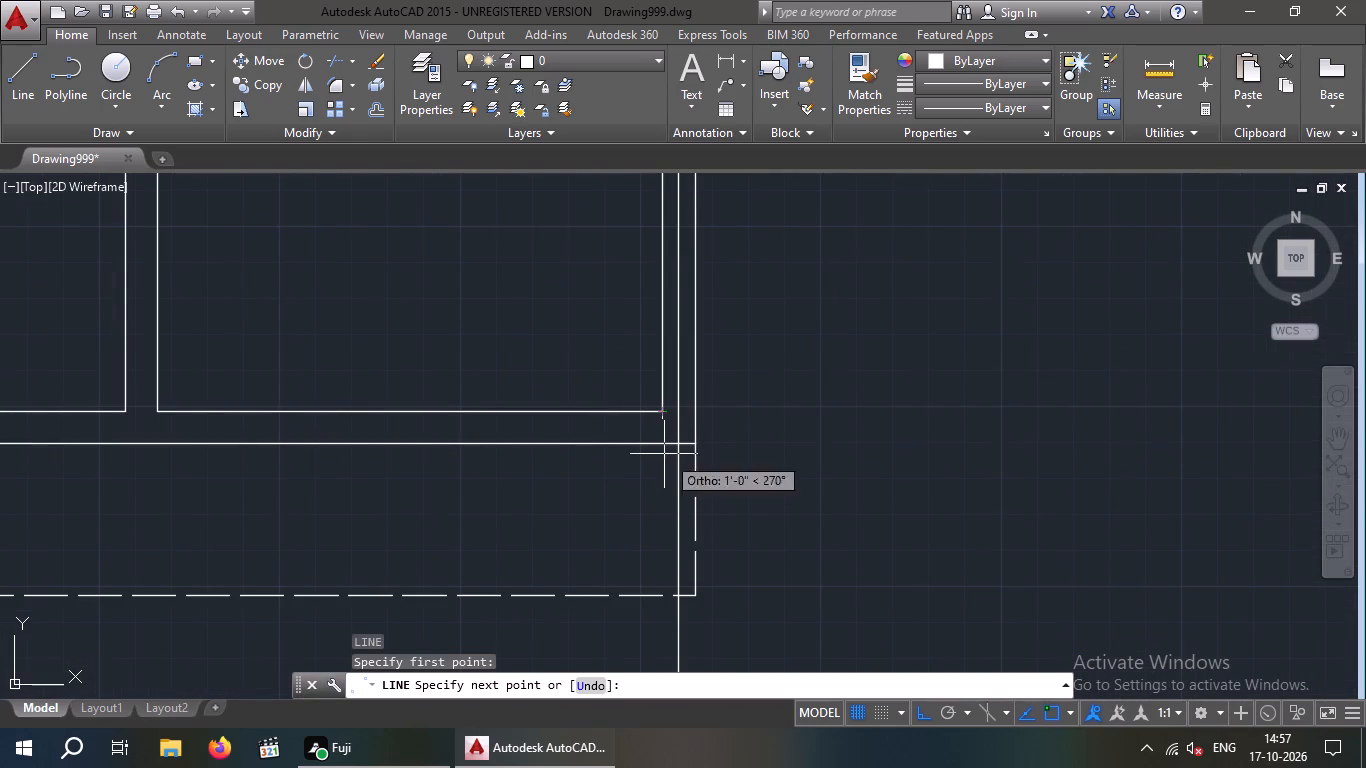
{"action": "left_click", "coordinate": [662, 447]}
{"action": "key", "text": "space"}
Draw a short horizontal line across the lower-right room's left wall, joining the bottom inner corners on both sides of it.
{"action": "scroll", "coordinate": [474, 422], "scroll_direction": "down", "scroll_amount": 2}
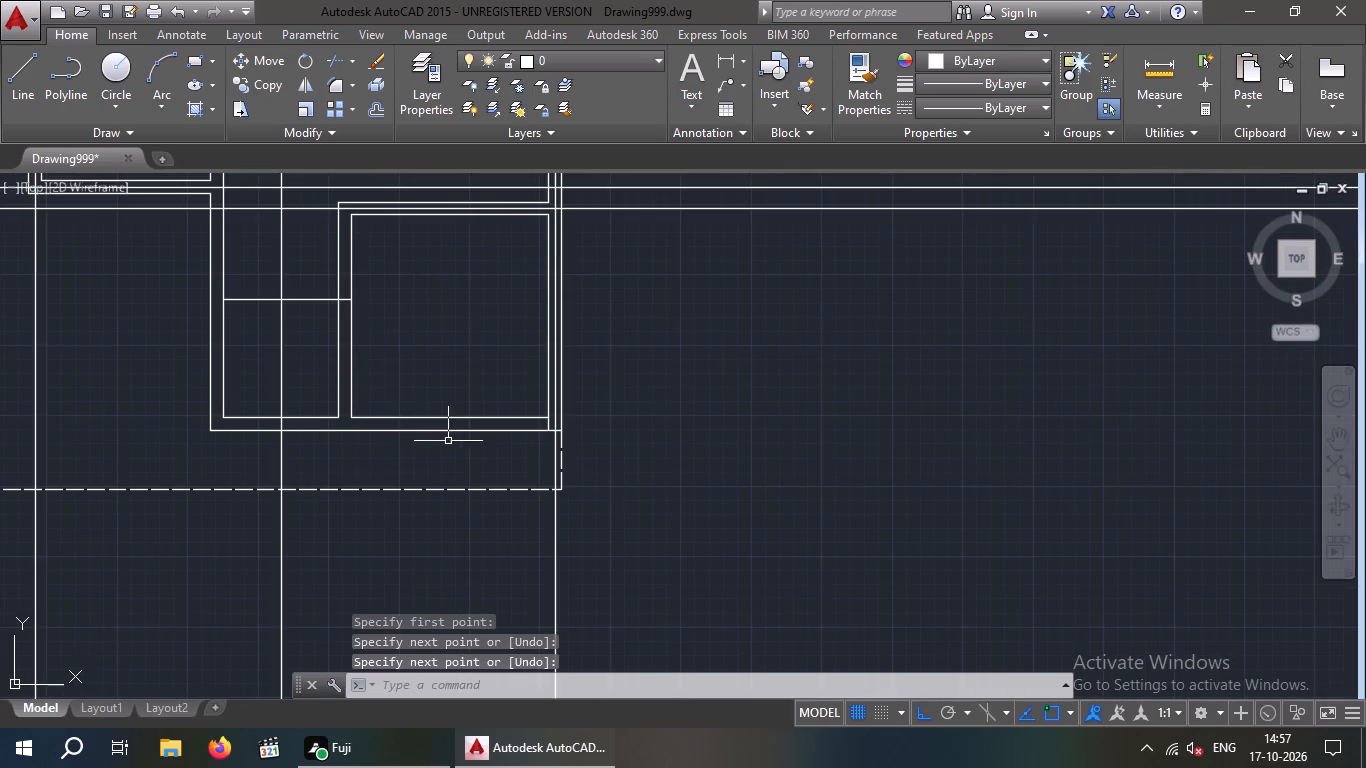
{"action": "middle_click_drag", "start_coordinate": [368, 452], "coordinate": [456, 528]}
{"action": "scroll", "coordinate": [418, 466], "scroll_direction": "up", "scroll_amount": 1}
{"action": "key", "text": "space"}
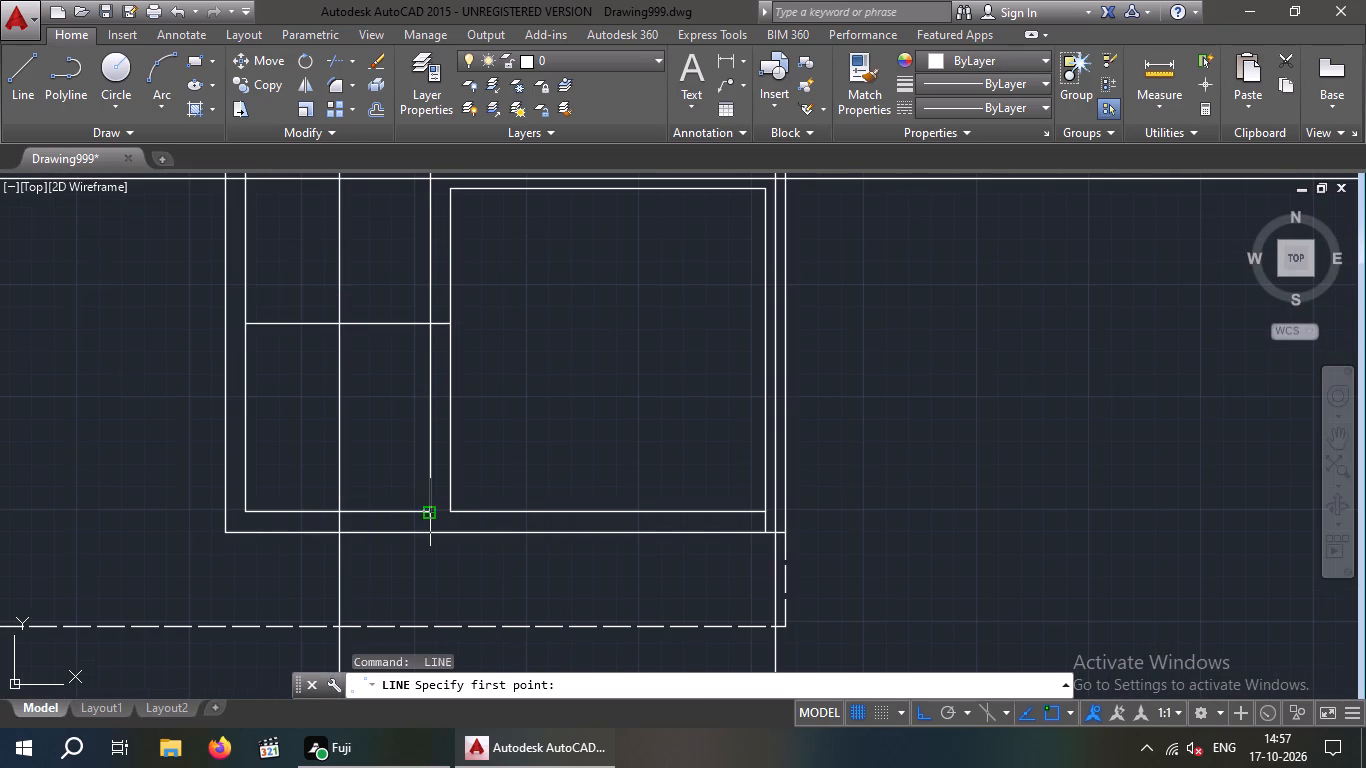
{"action": "left_click", "coordinate": [435, 516]}
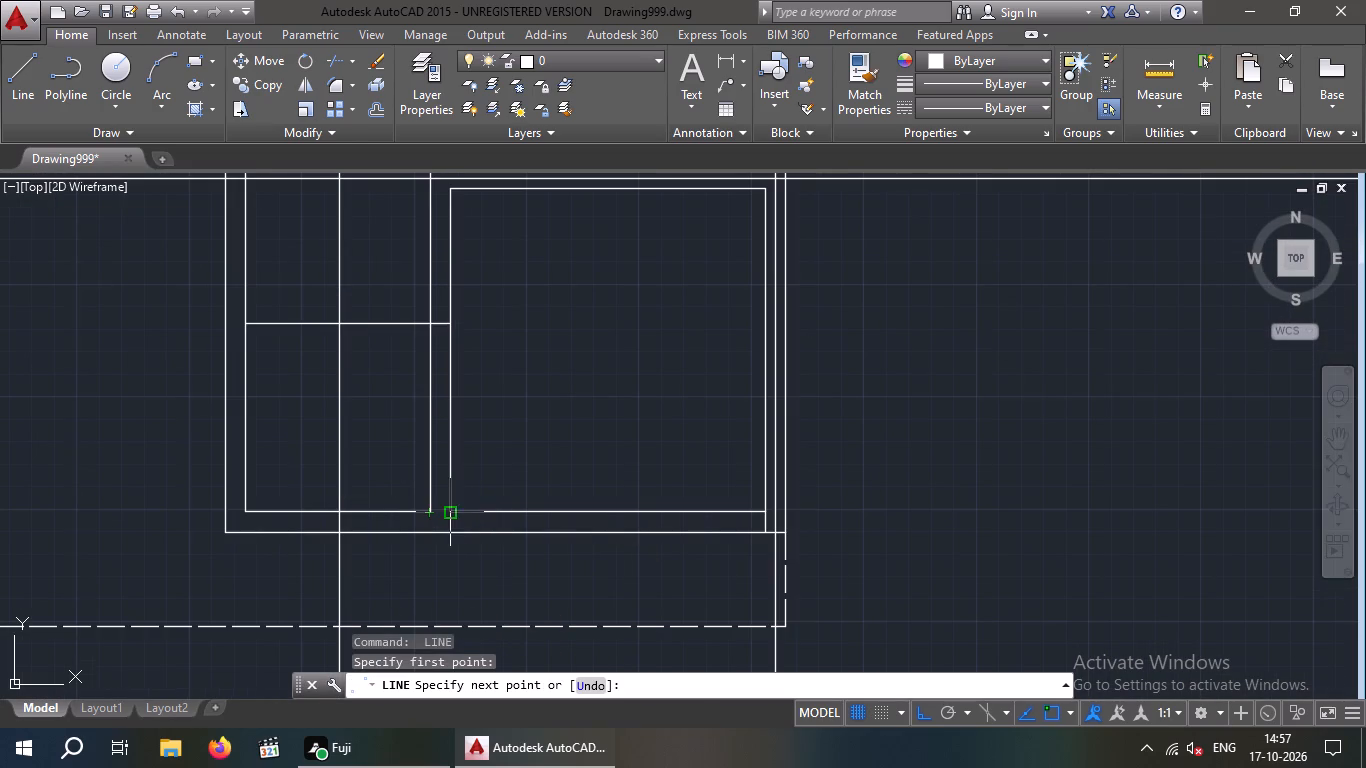
{"action": "left_click", "coordinate": [448, 511]}
{"action": "key", "text": "space"}
Draw a short horizontal line across the narrow room's left wall, from its lower-left inner corner to the outer face.
{"action": "scroll", "coordinate": [422, 516], "scroll_direction": "down", "scroll_amount": 1}
{"action": "scroll", "coordinate": [312, 503], "scroll_direction": "up", "scroll_amount": 1}
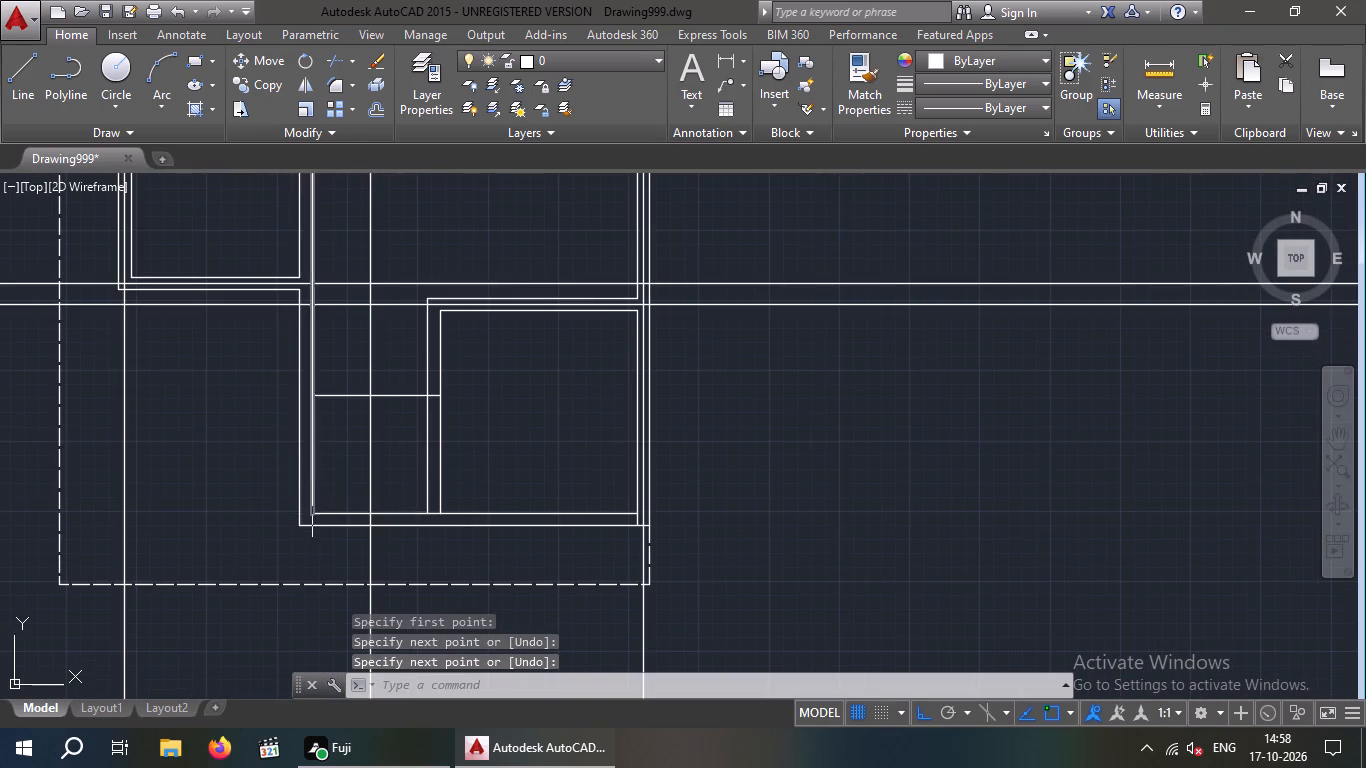
{"action": "scroll", "coordinate": [312, 503], "scroll_direction": "up", "scroll_amount": 2}
{"action": "key", "text": "space"}
{"action": "left_click", "coordinate": [304, 559]}
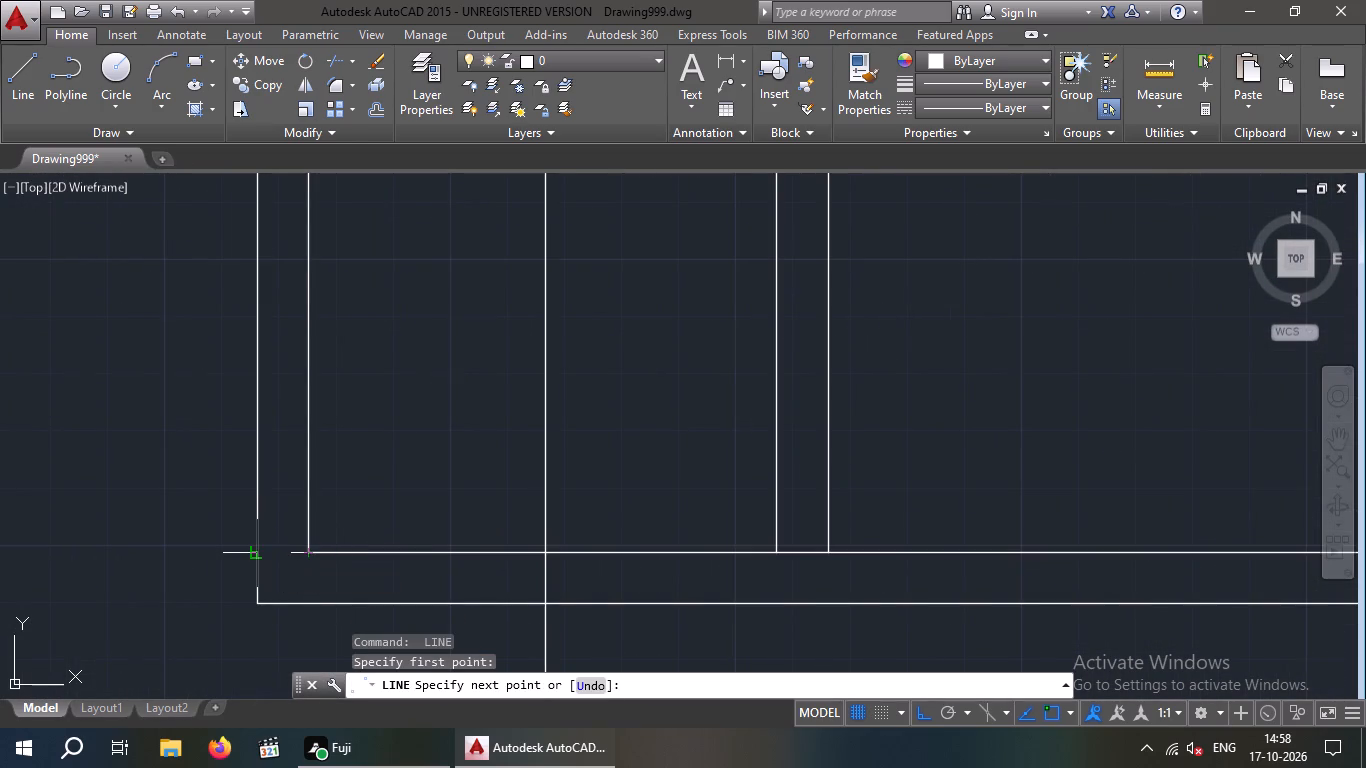
{"action": "left_click", "coordinate": [261, 553]}
{"action": "key", "text": "Escape"}
{"action": "key", "text": "Escape"}
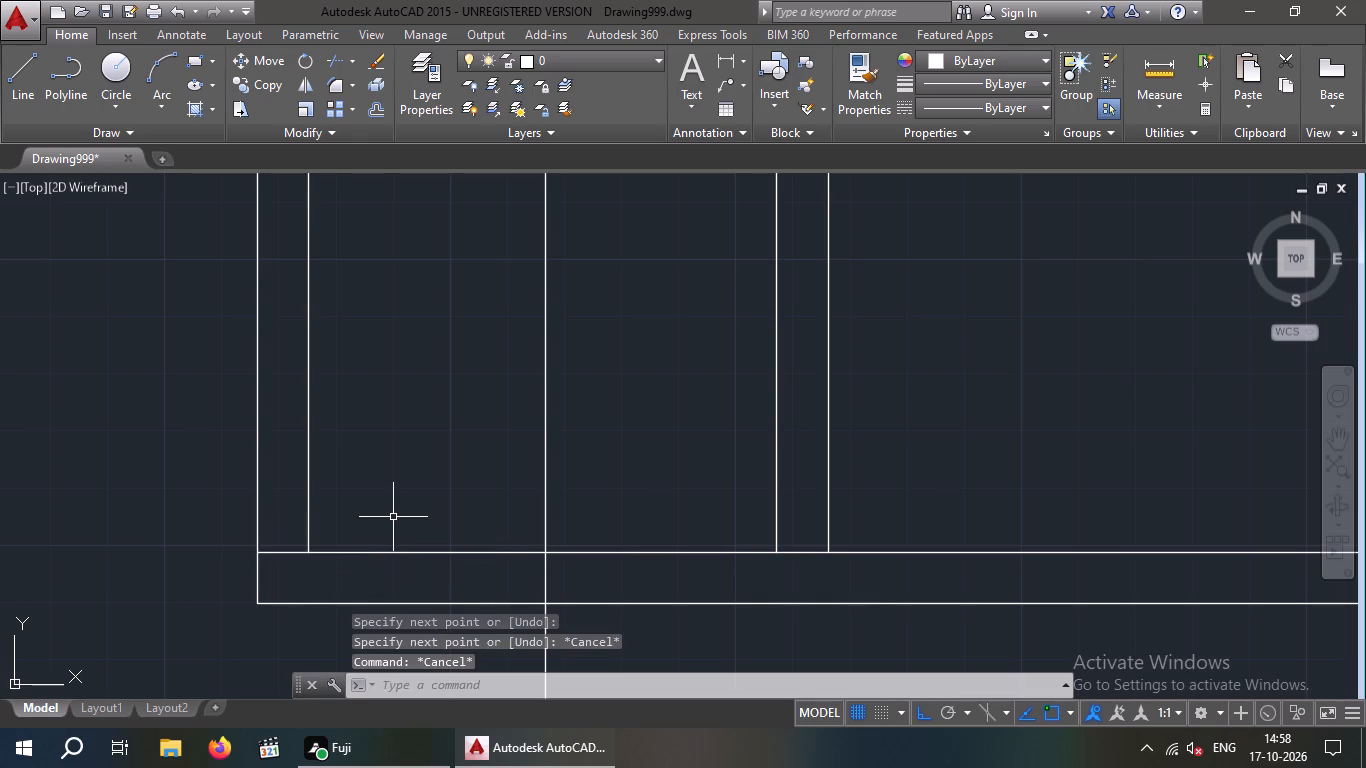
Place vertical construction lines through the midpoints of the two short horizontal lines across the narrow room's side walls.
{"action": "key", "text": "x"}
{"action": "key", "text": "l"}
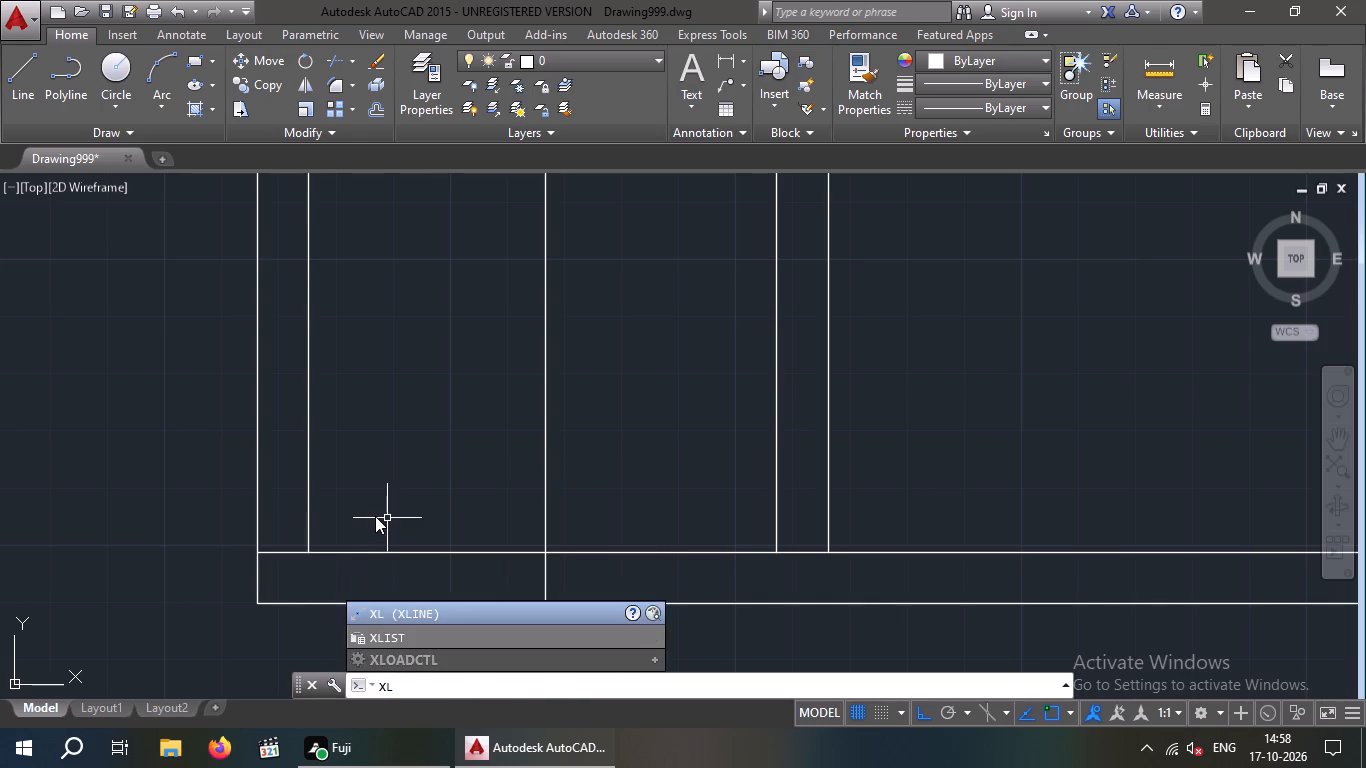
{"action": "key", "text": "Return"}
{"action": "key", "text": "v"}
{"action": "key", "text": "Return"}
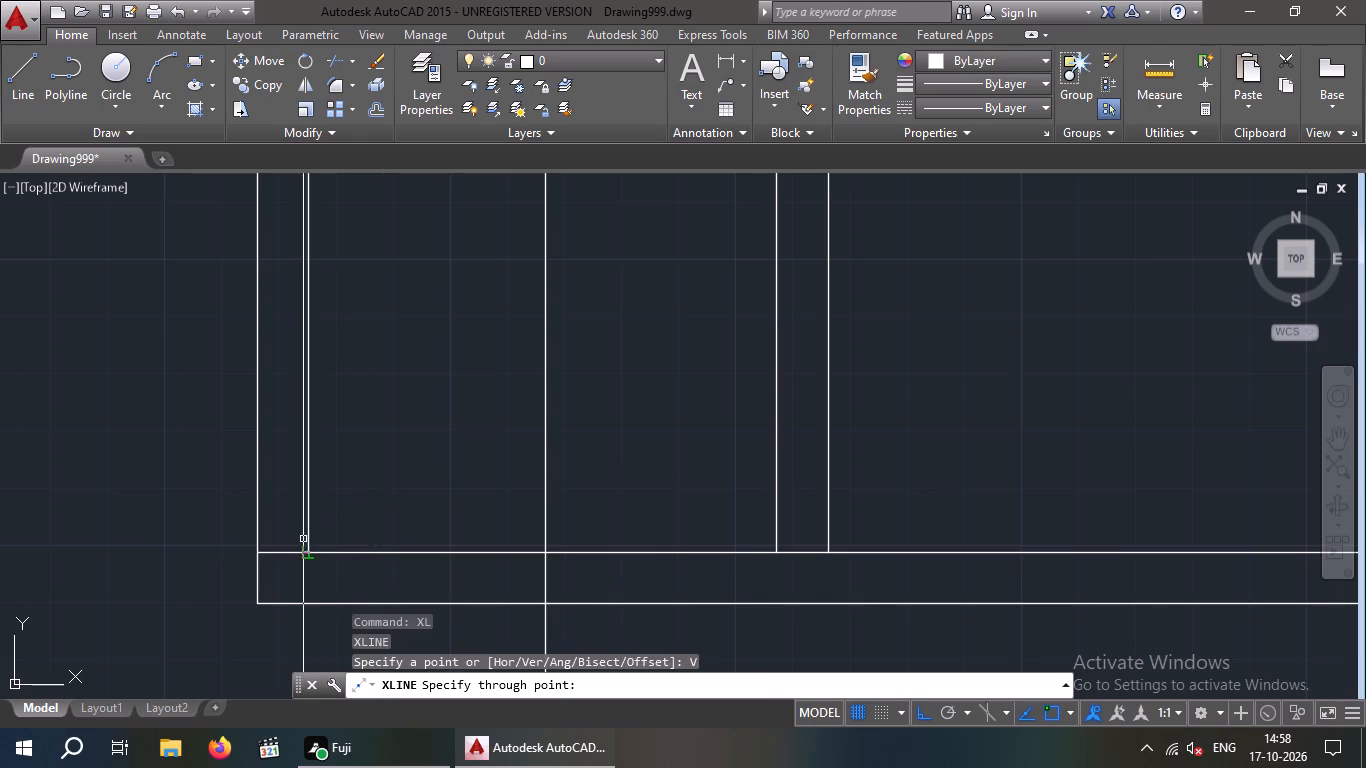
{"action": "left_click", "coordinate": [286, 553]}
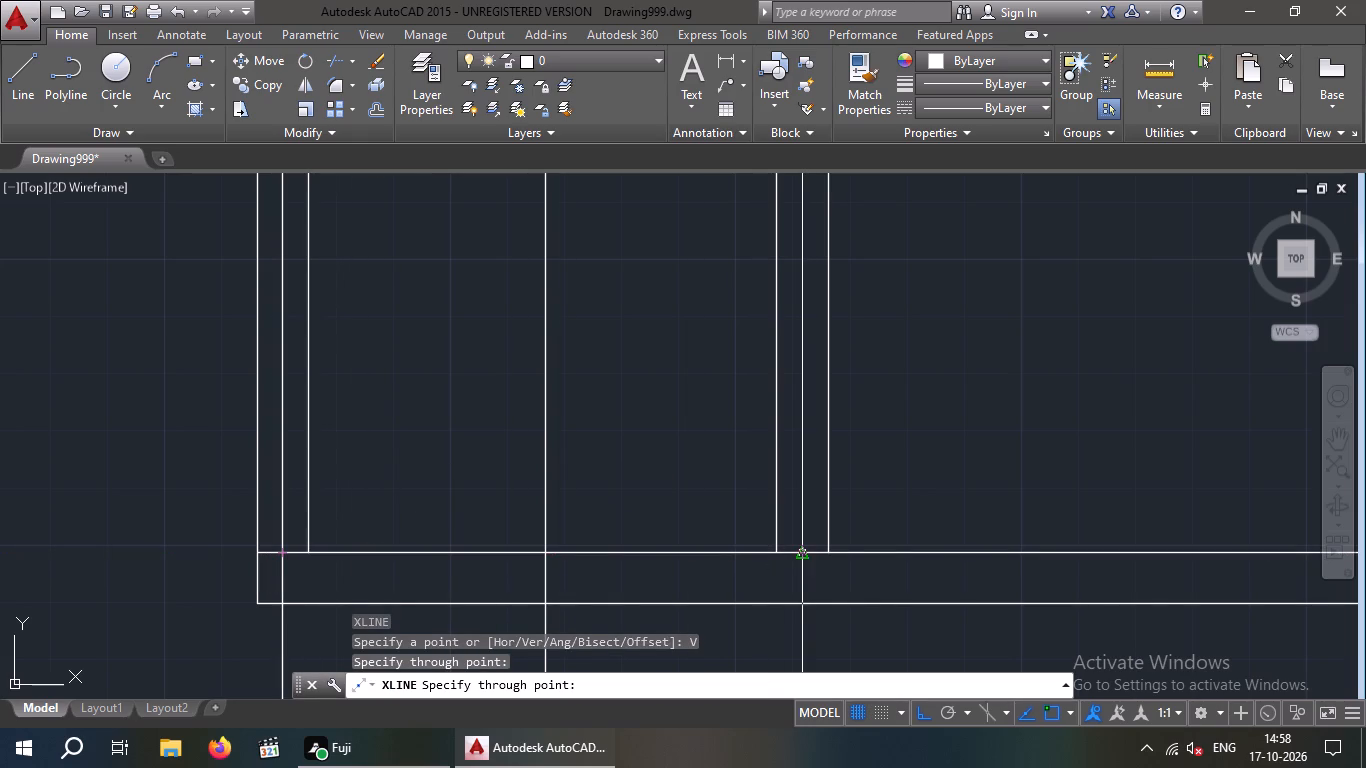
{"action": "left_click", "coordinate": [808, 553]}
{"action": "key", "text": "Escape"}
{"action": "key", "text": "Escape"}
Erase the short horizontal helper line across the narrow room's left wall.
{"action": "scroll", "coordinate": [297, 559], "scroll_direction": "up", "scroll_amount": 3}
{"action": "left_click_drag", "start_coordinate": [312, 575], "coordinate": [312, 582]}
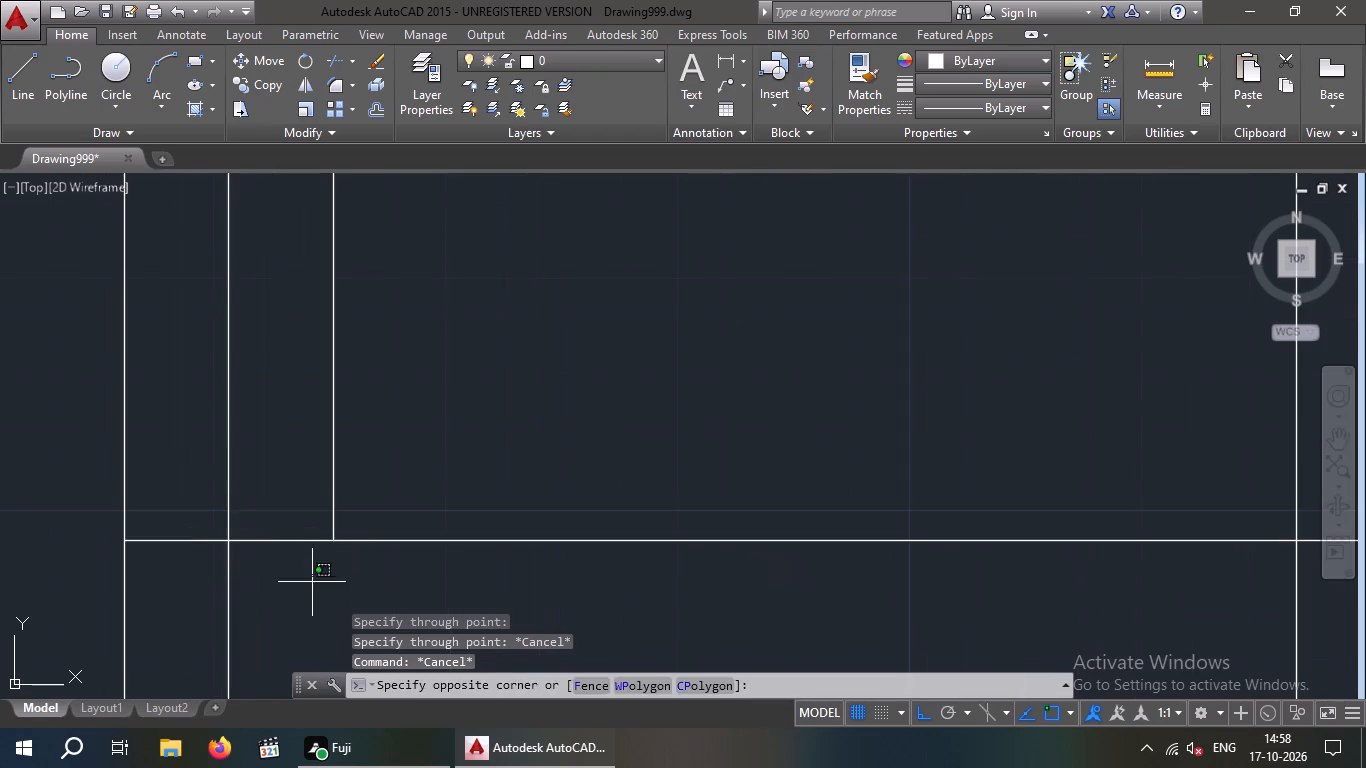
{"action": "left_click_drag", "start_coordinate": [312, 582], "coordinate": [298, 567]}
{"action": "left_click", "coordinate": [261, 490]}
{"action": "key", "text": "Delete"}
Erase the short horizontal helper line across the wall between the narrow room and the lower-right room.
{"action": "scroll", "coordinate": [293, 489], "scroll_direction": "down", "scroll_amount": 5}
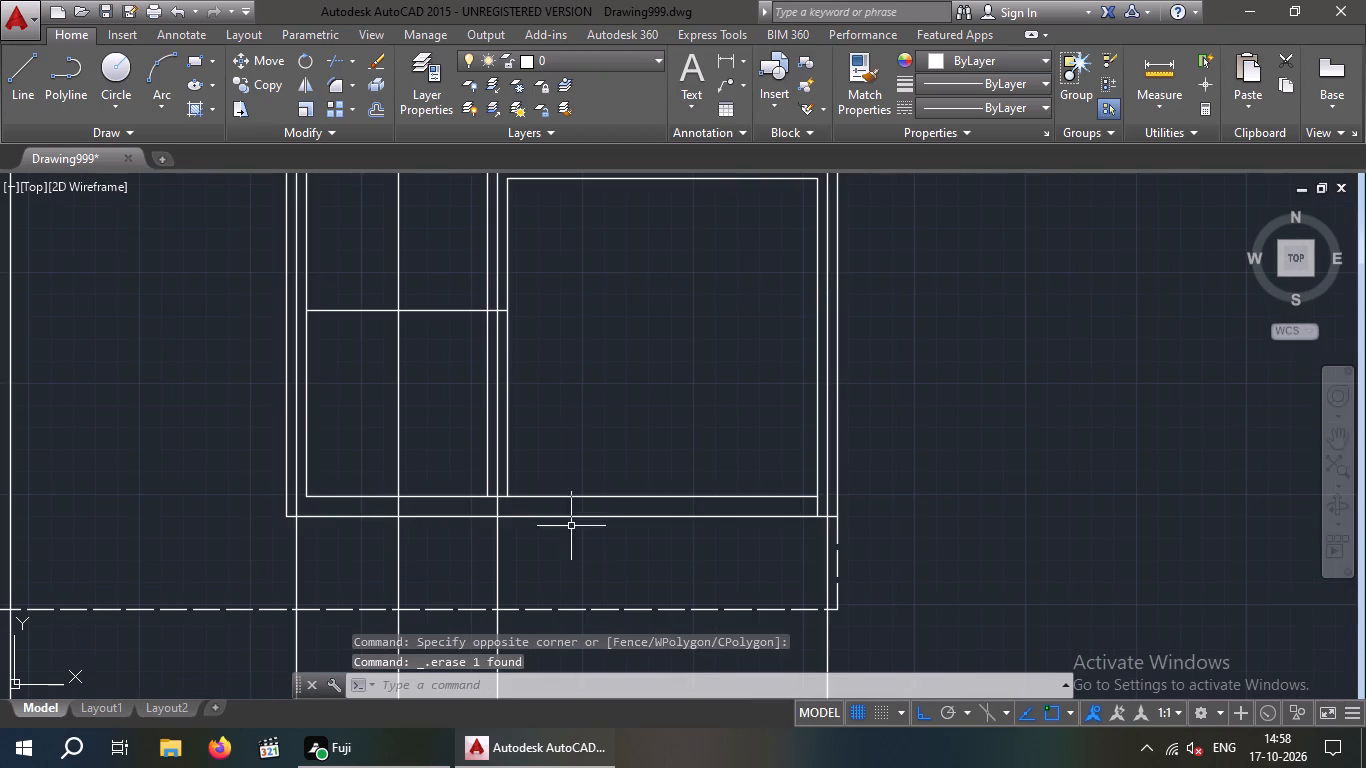
{"action": "scroll", "coordinate": [514, 505], "scroll_direction": "up", "scroll_amount": 4}
{"action": "left_click", "coordinate": [469, 498]}
{"action": "left_click", "coordinate": [456, 470]}
{"action": "key", "text": "Delete"}
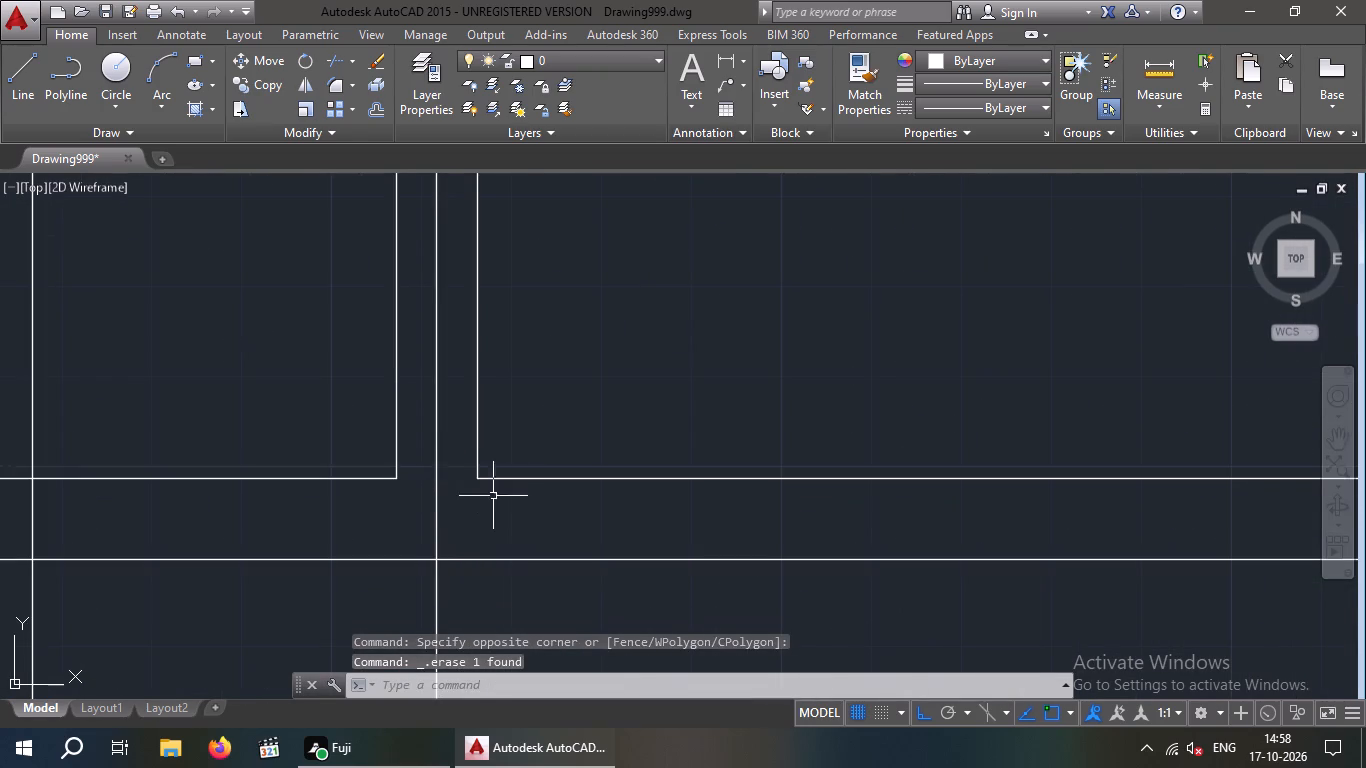
Place a horizontal construction line through the midpoint of the short vertical line across the bottom exterior wall.
{"action": "scroll", "coordinate": [509, 500], "scroll_direction": "down", "scroll_amount": 3}
{"action": "scroll", "coordinate": [779, 504], "scroll_direction": "up", "scroll_amount": 3}
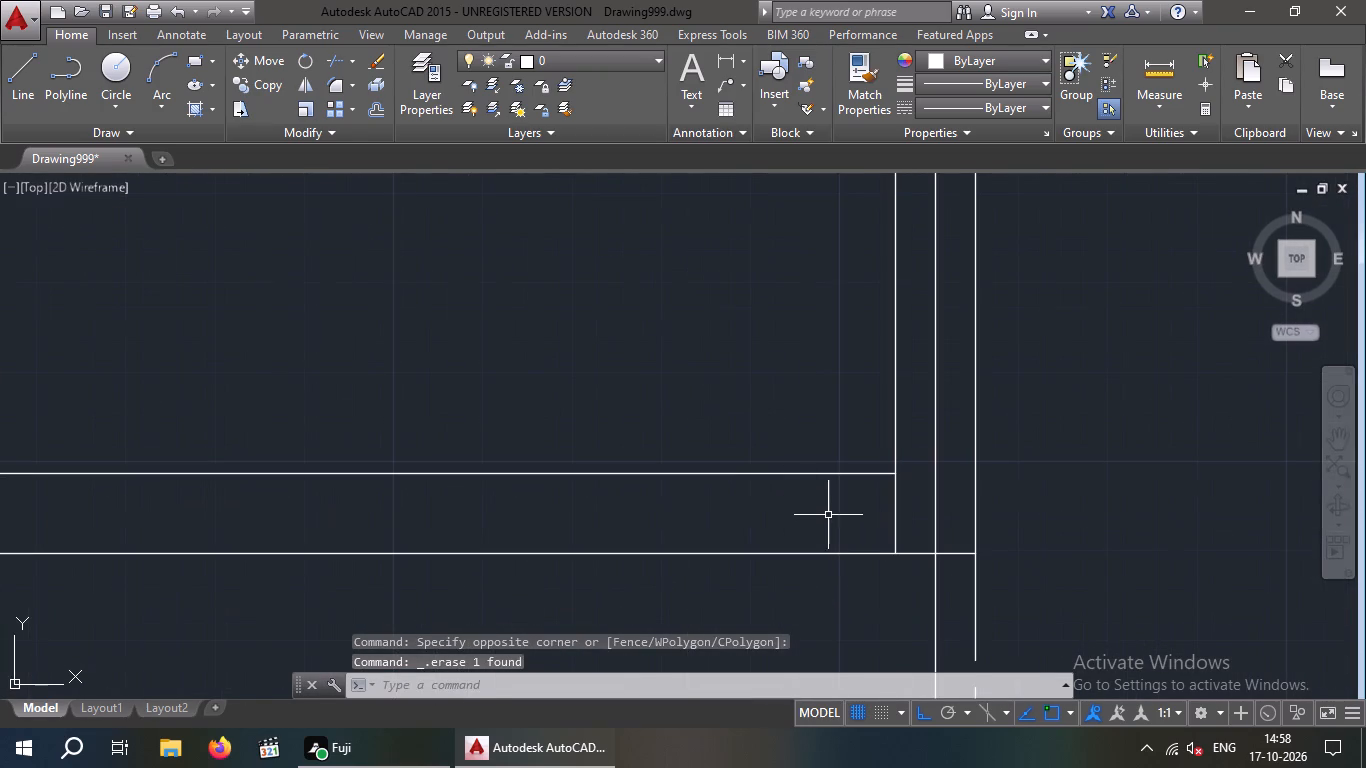
{"action": "key", "text": "x"}
{"action": "key", "text": "l"}
{"action": "key", "text": "Return"}
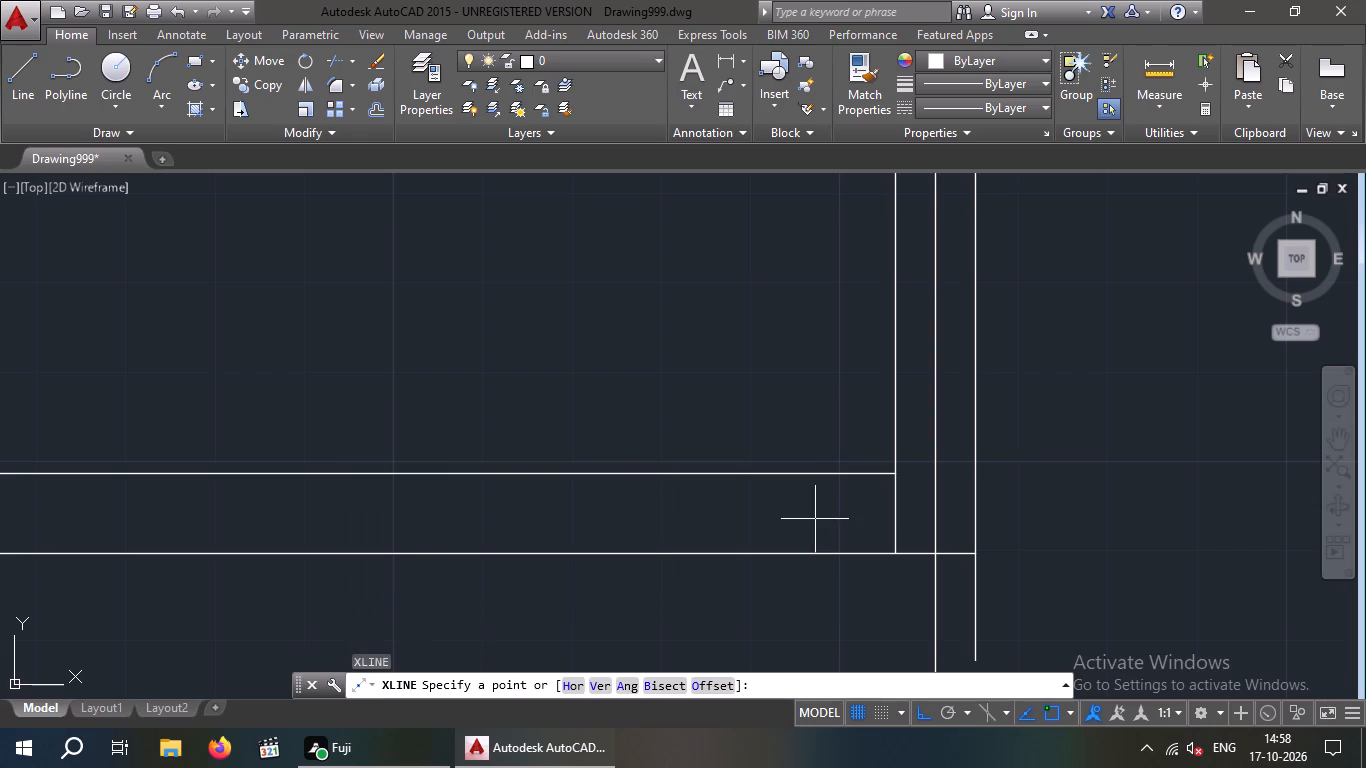
{"action": "key", "text": "h"}
{"action": "key", "text": "Return"}
{"action": "scroll", "coordinate": [898, 506], "scroll_direction": "up", "scroll_amount": 1}
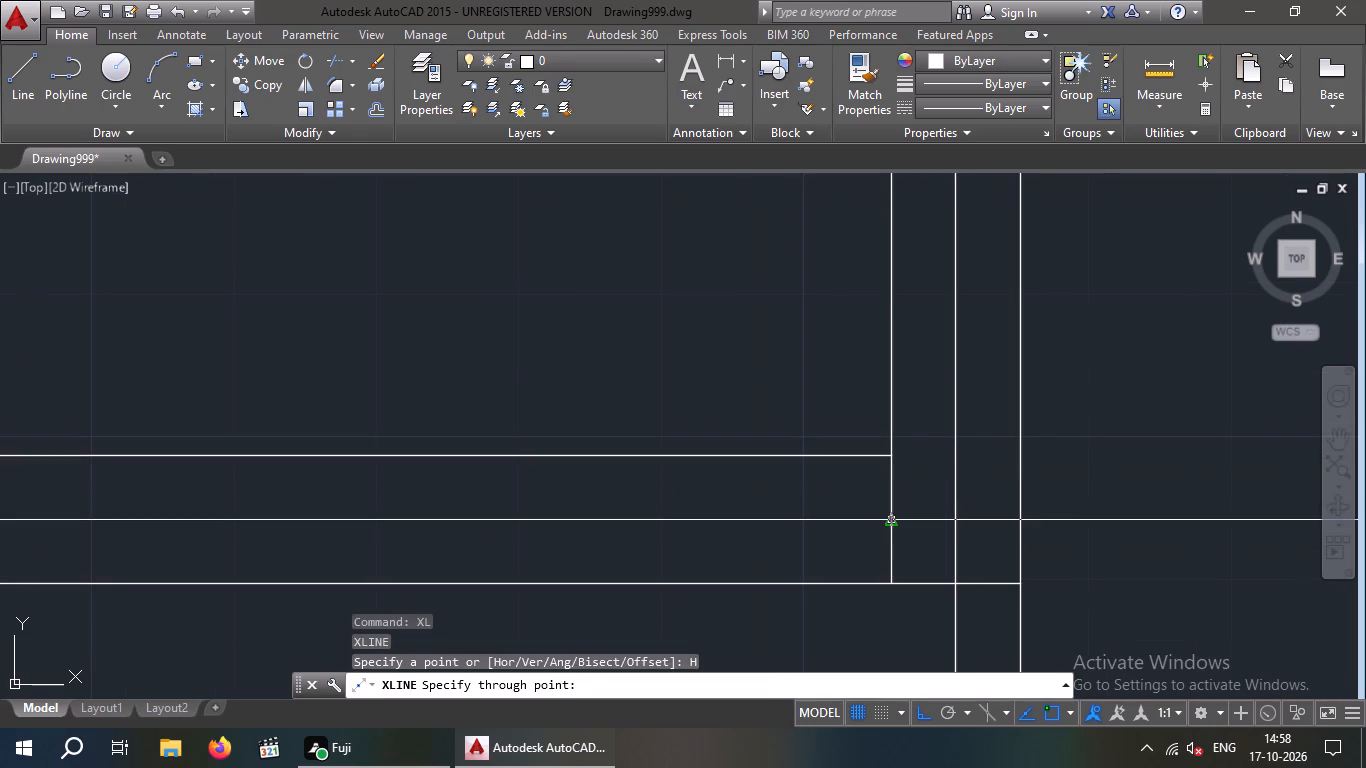
{"action": "left_click", "coordinate": [893, 524]}
{"action": "key", "text": "Escape"}
{"action": "key", "text": "Escape"}
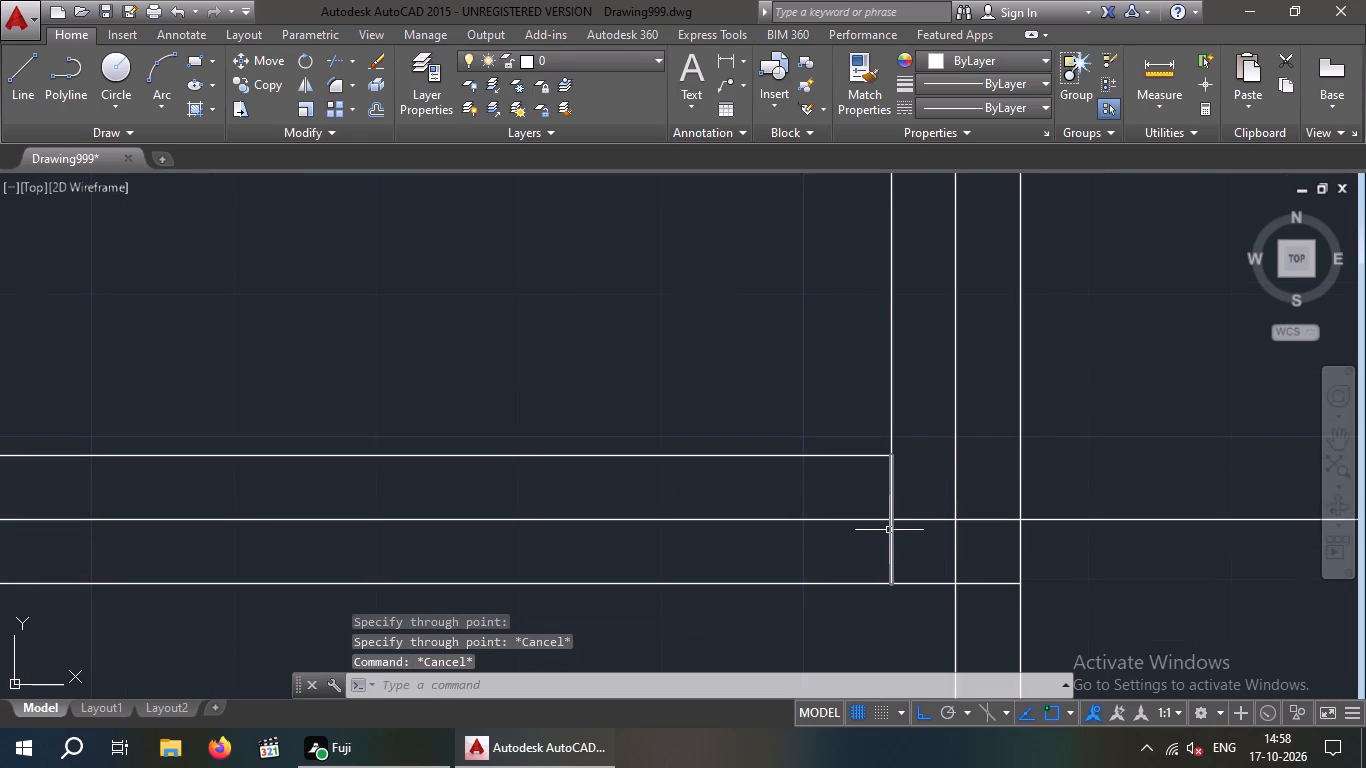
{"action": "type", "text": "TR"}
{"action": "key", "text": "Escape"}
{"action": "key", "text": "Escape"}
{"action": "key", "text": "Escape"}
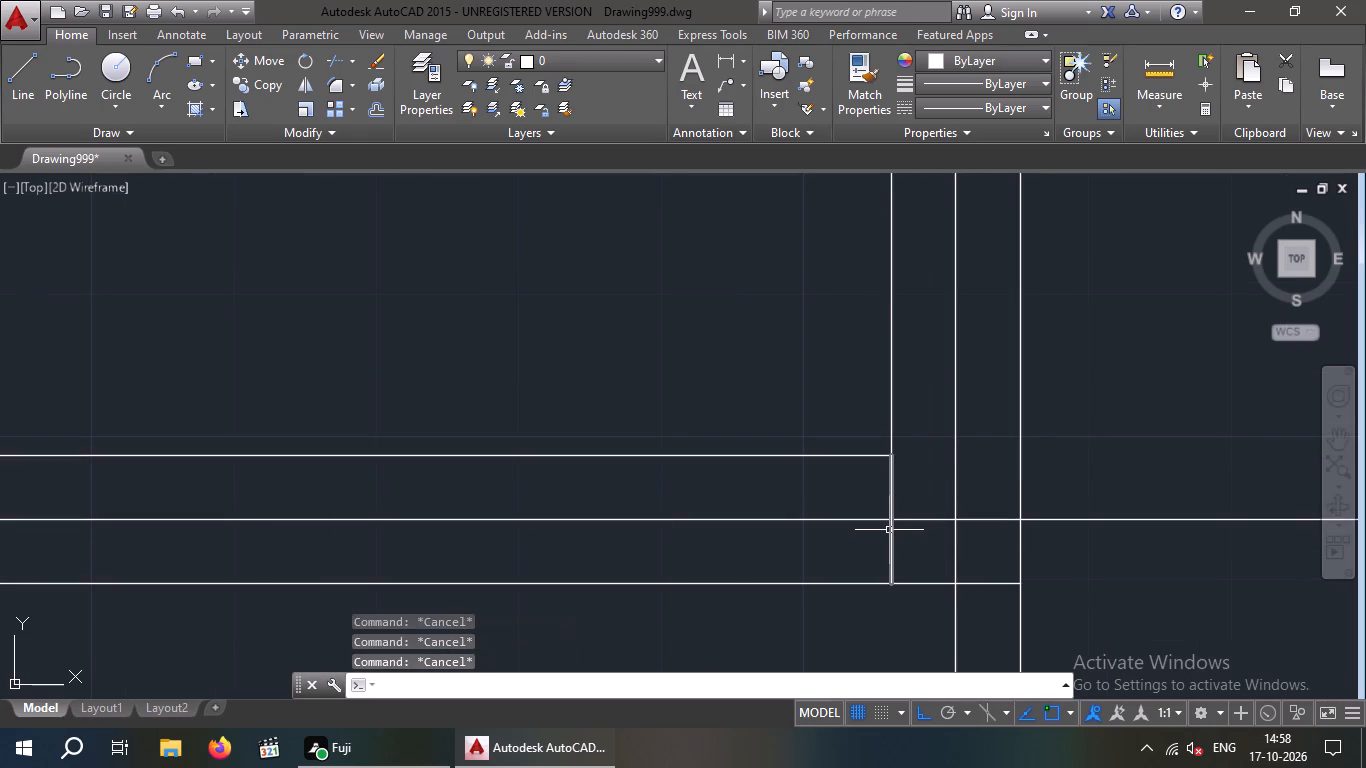
Erase the short vertical helper line across the bottom exterior wall at the lower-right room's corner.
{"action": "scroll", "coordinate": [953, 516], "scroll_direction": "up", "scroll_amount": 3}
{"action": "left_click_drag", "start_coordinate": [810, 377], "coordinate": [649, 439]}
{"action": "left_click", "coordinate": [561, 430]}
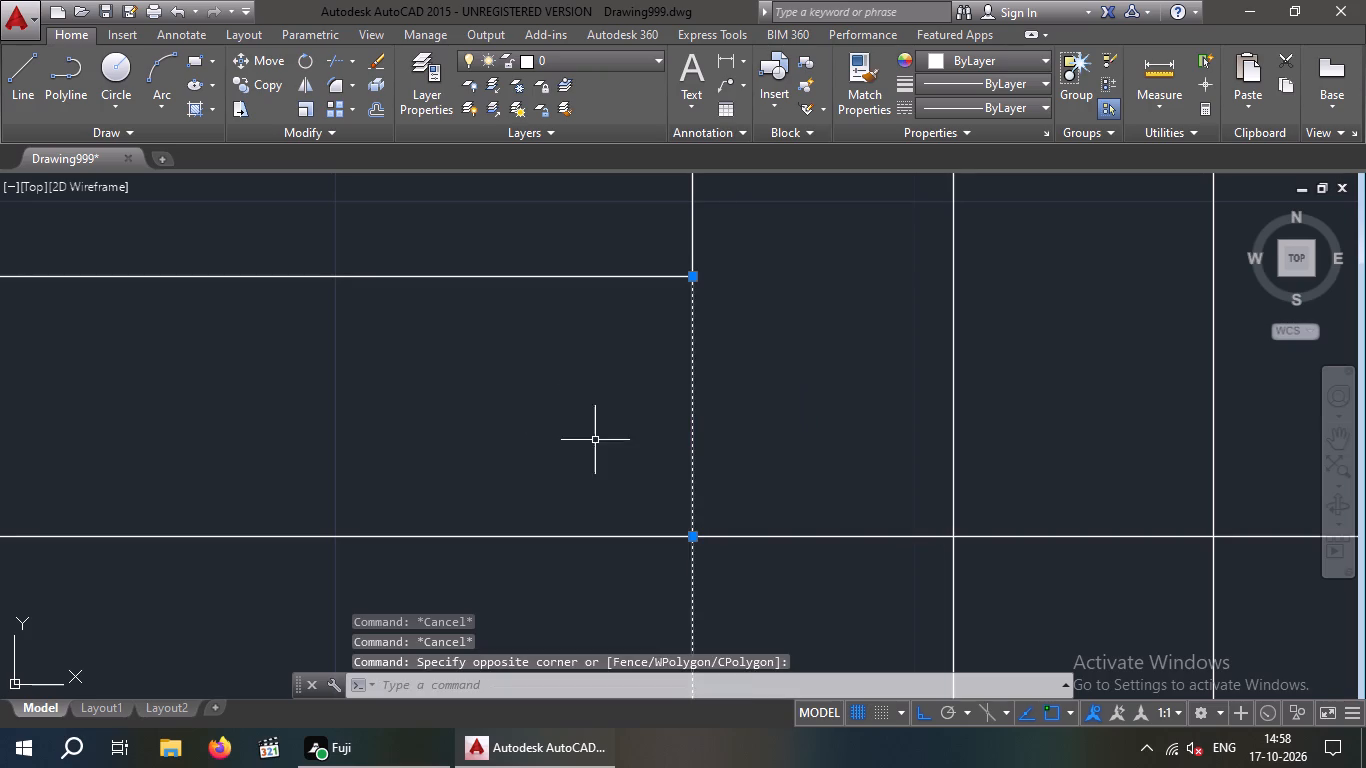
{"action": "key", "text": "Delete"}
{"action": "scroll", "coordinate": [617, 431], "scroll_direction": "down", "scroll_amount": 8}
{"action": "middle_click_drag", "start_coordinate": [534, 500], "coordinate": [667, 512]}
{"action": "scroll", "coordinate": [674, 516], "scroll_direction": "down", "scroll_amount": 2}
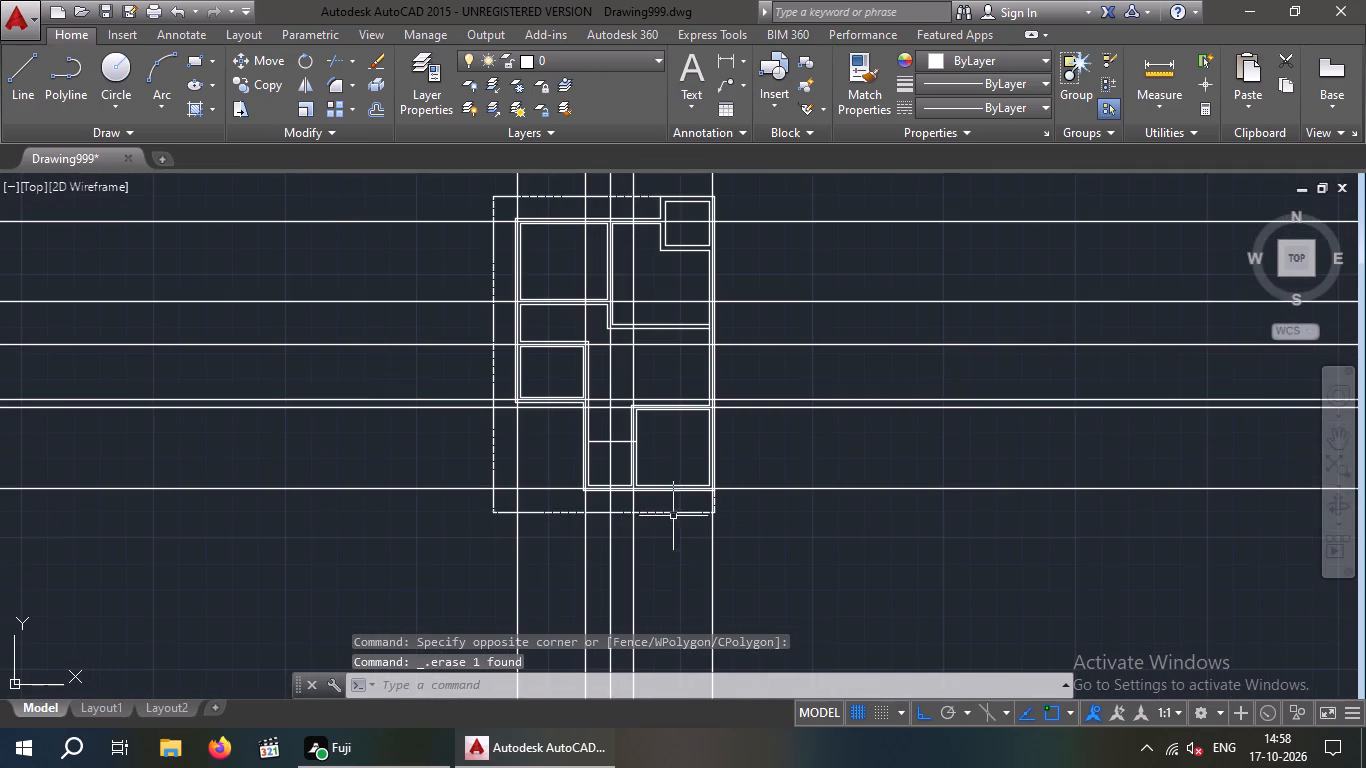
Draw a horizontal boundary line across the vertical construction lines, just below the dashed plot outline.
{"action": "middle_click_drag", "start_coordinate": [498, 475], "coordinate": [488, 490]}
{"action": "middle_click", "coordinate": [488, 490]}
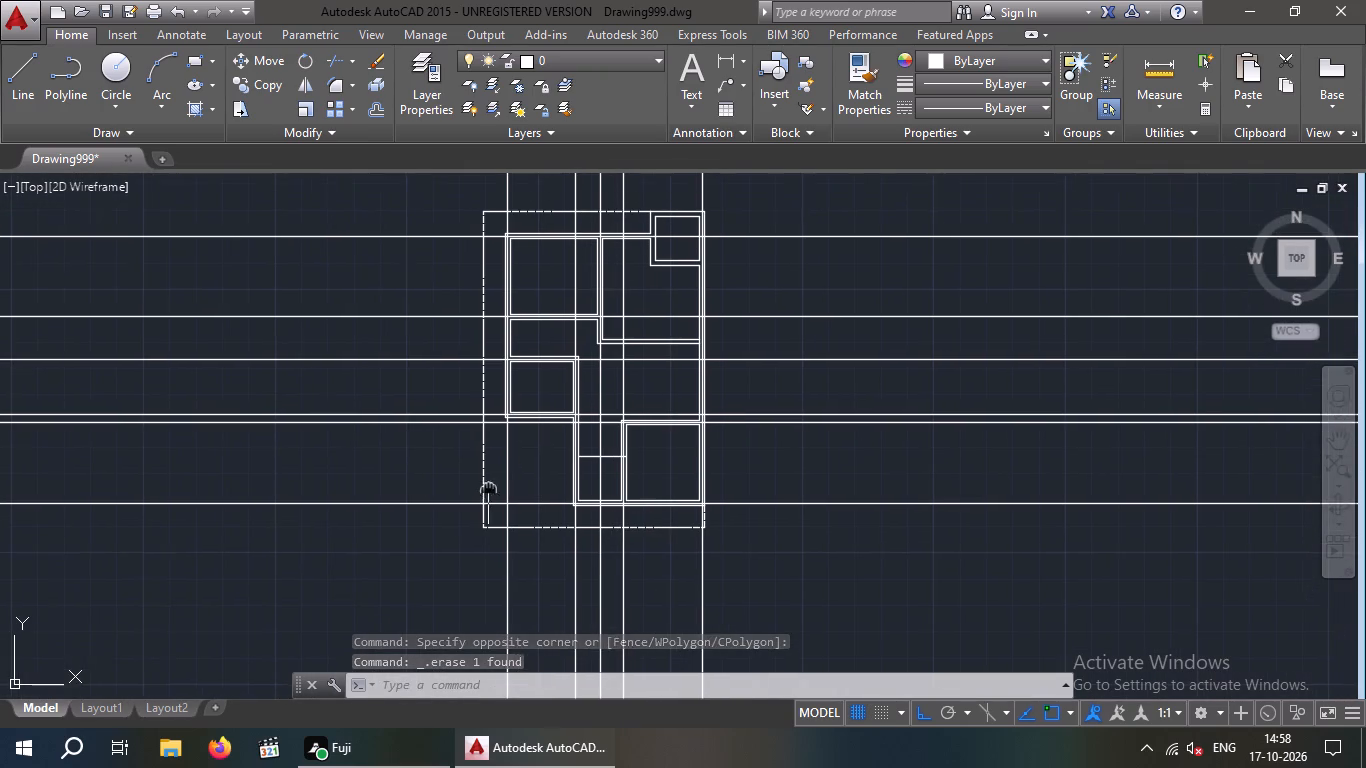
{"action": "scroll", "coordinate": [519, 420], "scroll_direction": "down", "scroll_amount": 3}
{"action": "scroll", "coordinate": [517, 456], "scroll_direction": "up", "scroll_amount": 5}
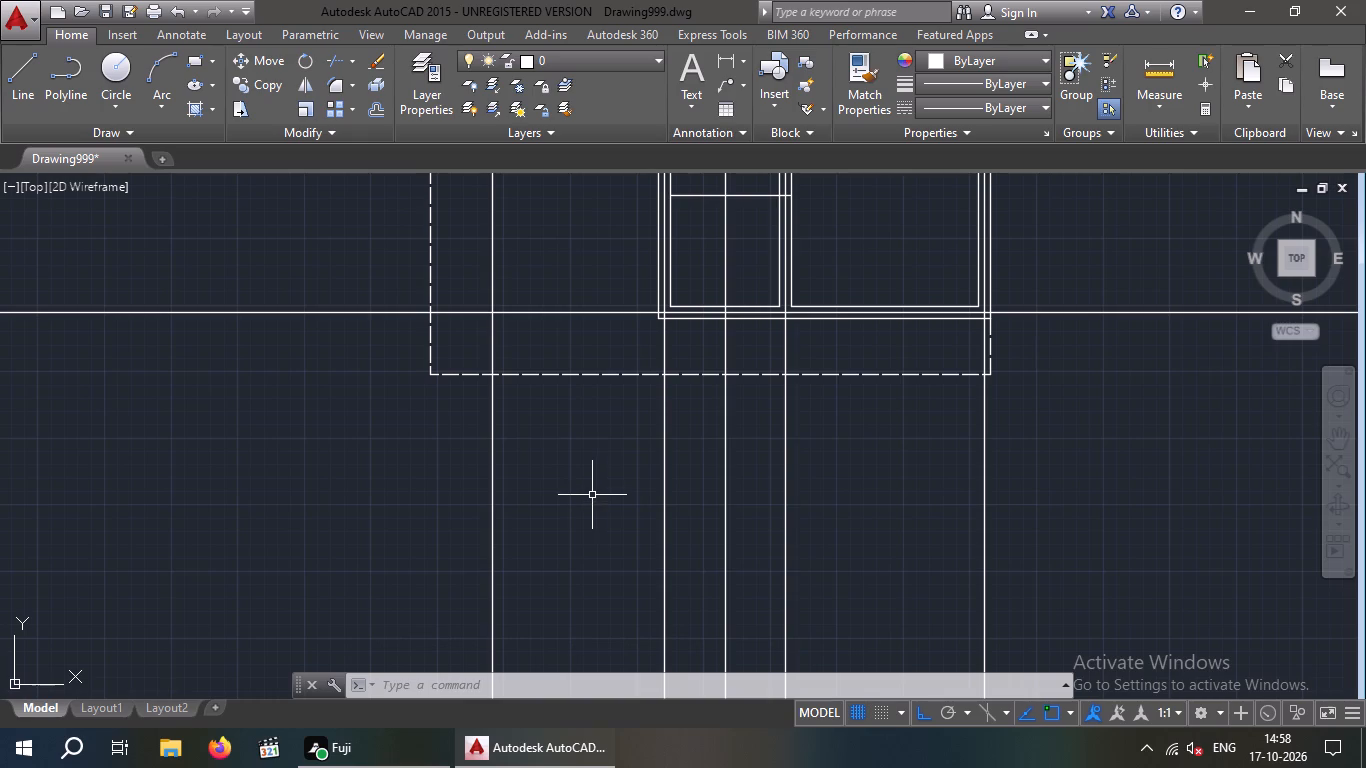
{"action": "key", "text": "l"}
{"action": "key", "text": "Return"}
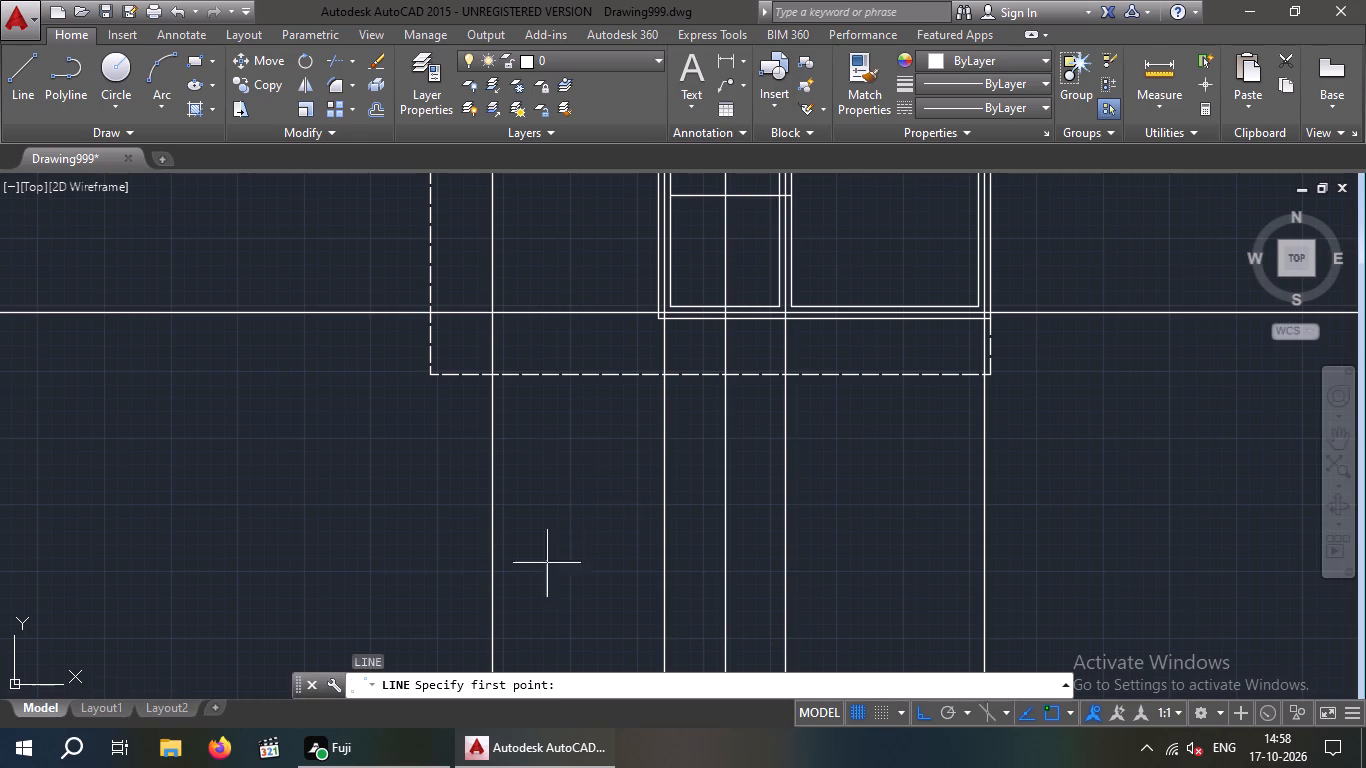
{"action": "left_click_drag", "start_coordinate": [409, 578], "coordinate": [483, 585]}
{"action": "left_click", "coordinate": [1046, 597]}
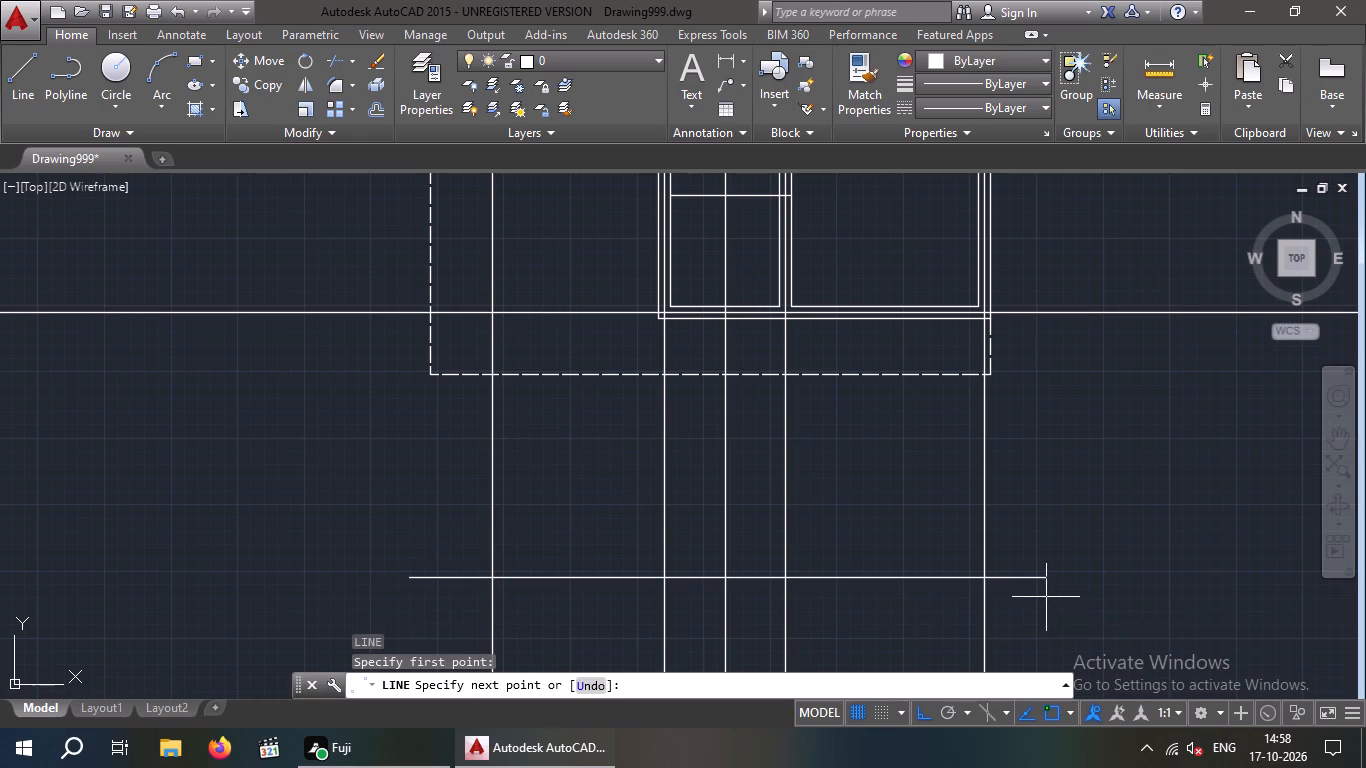
{"action": "scroll", "coordinate": [1028, 550], "scroll_direction": "down", "scroll_amount": 1}
{"action": "key", "text": "Escape"}
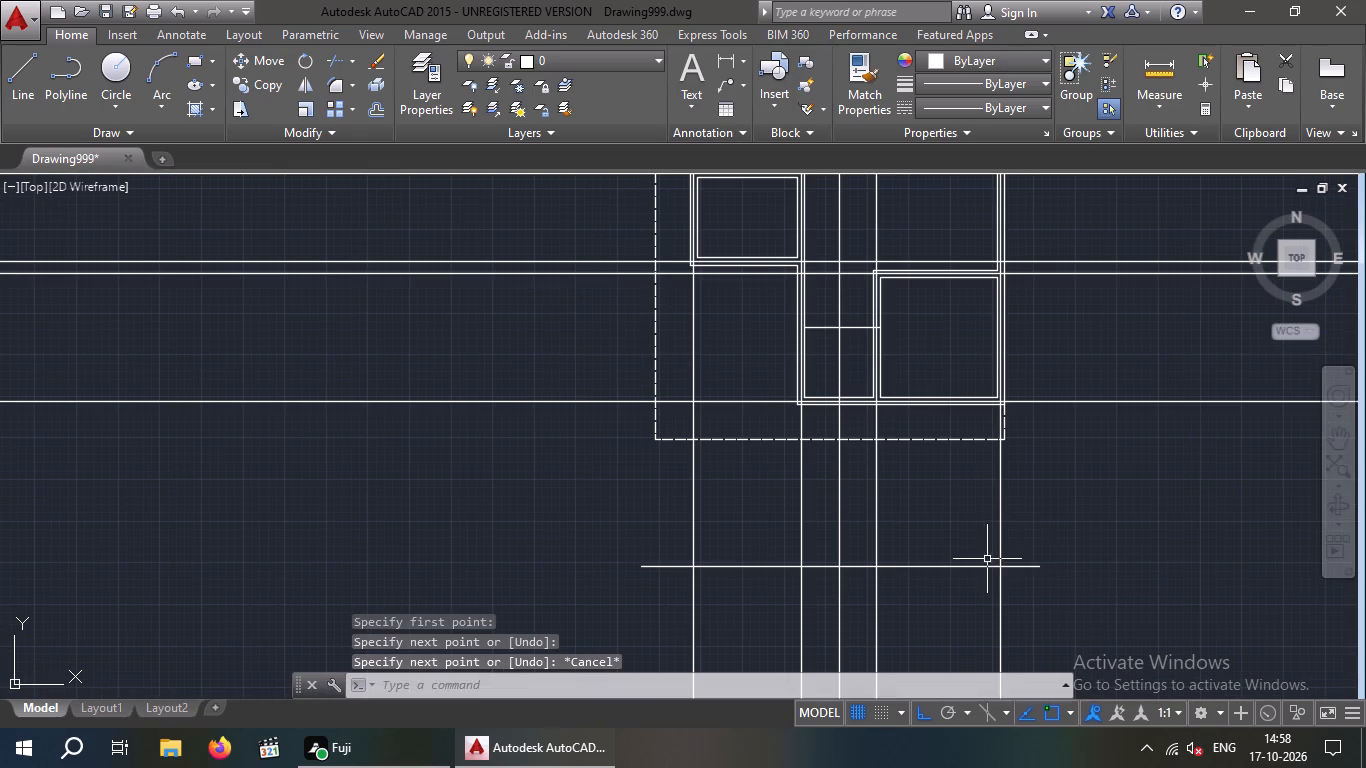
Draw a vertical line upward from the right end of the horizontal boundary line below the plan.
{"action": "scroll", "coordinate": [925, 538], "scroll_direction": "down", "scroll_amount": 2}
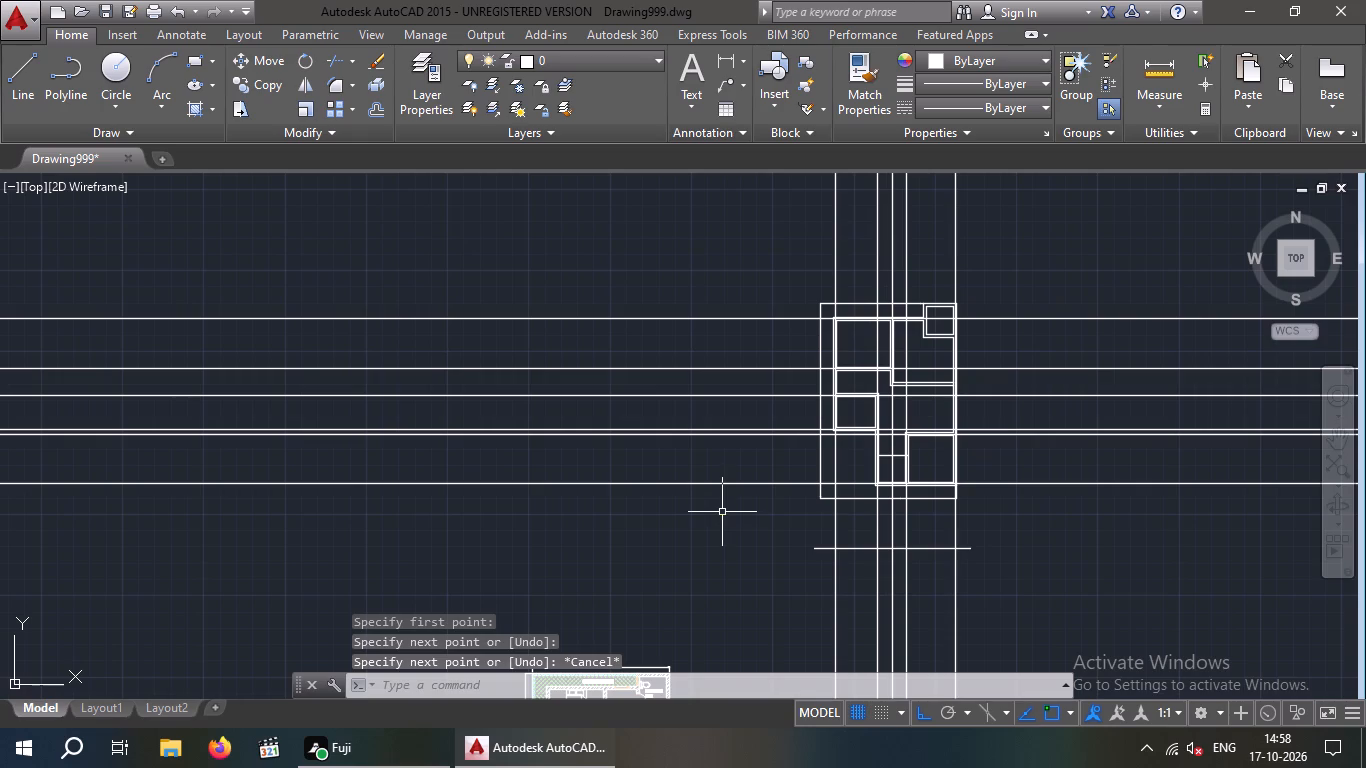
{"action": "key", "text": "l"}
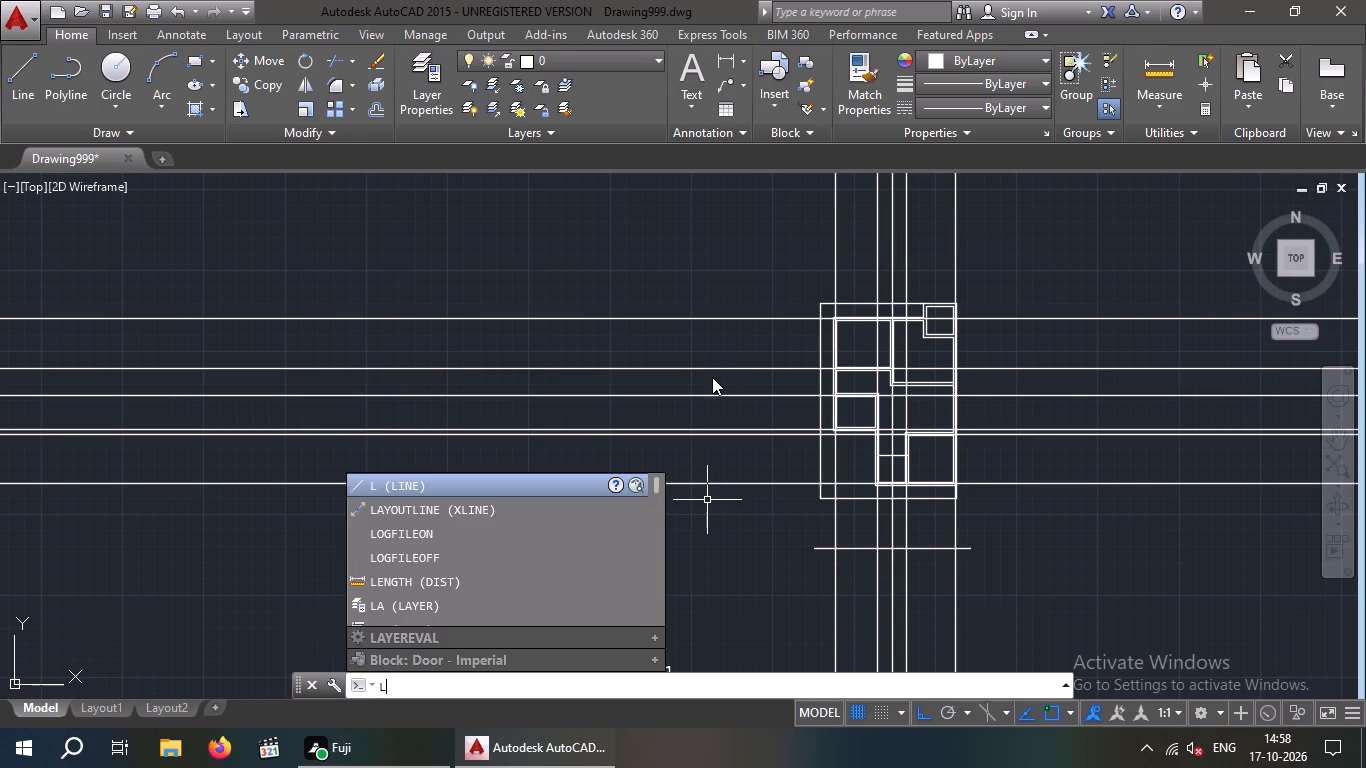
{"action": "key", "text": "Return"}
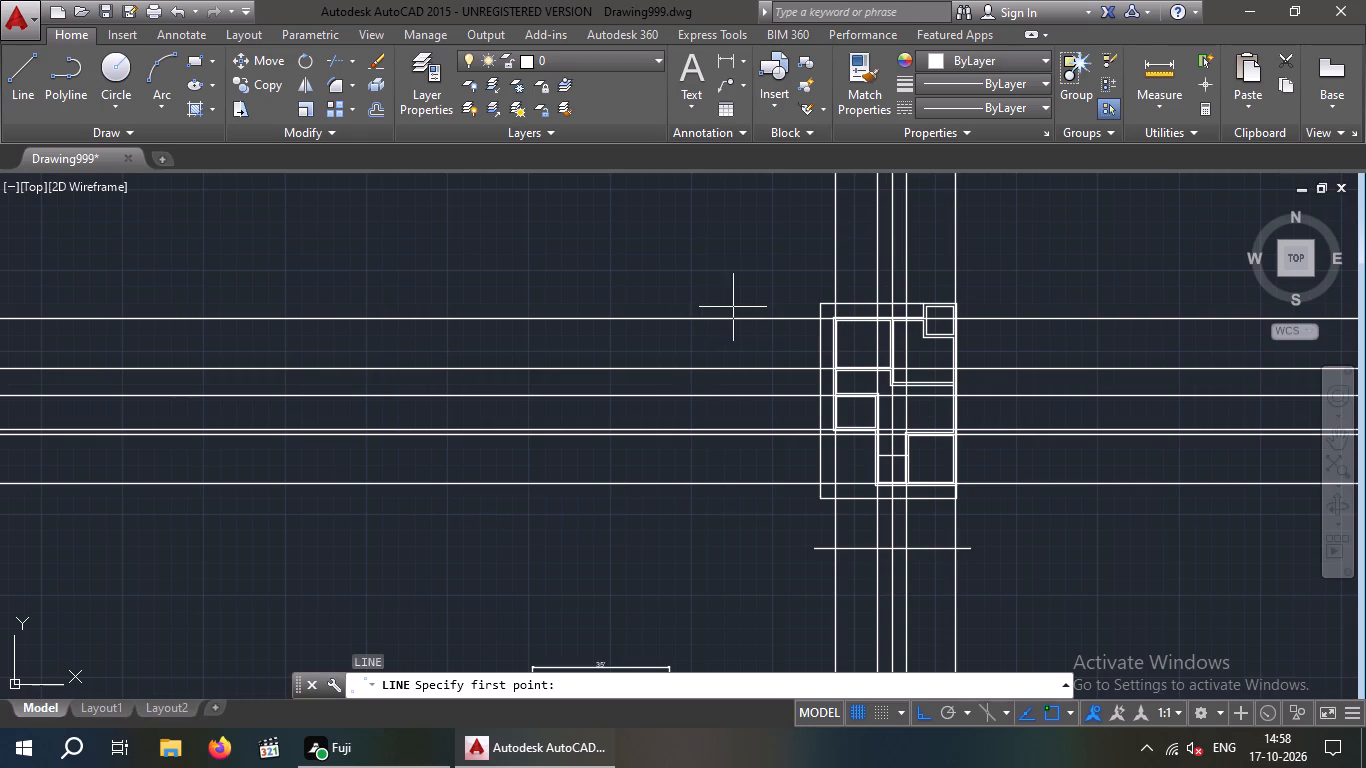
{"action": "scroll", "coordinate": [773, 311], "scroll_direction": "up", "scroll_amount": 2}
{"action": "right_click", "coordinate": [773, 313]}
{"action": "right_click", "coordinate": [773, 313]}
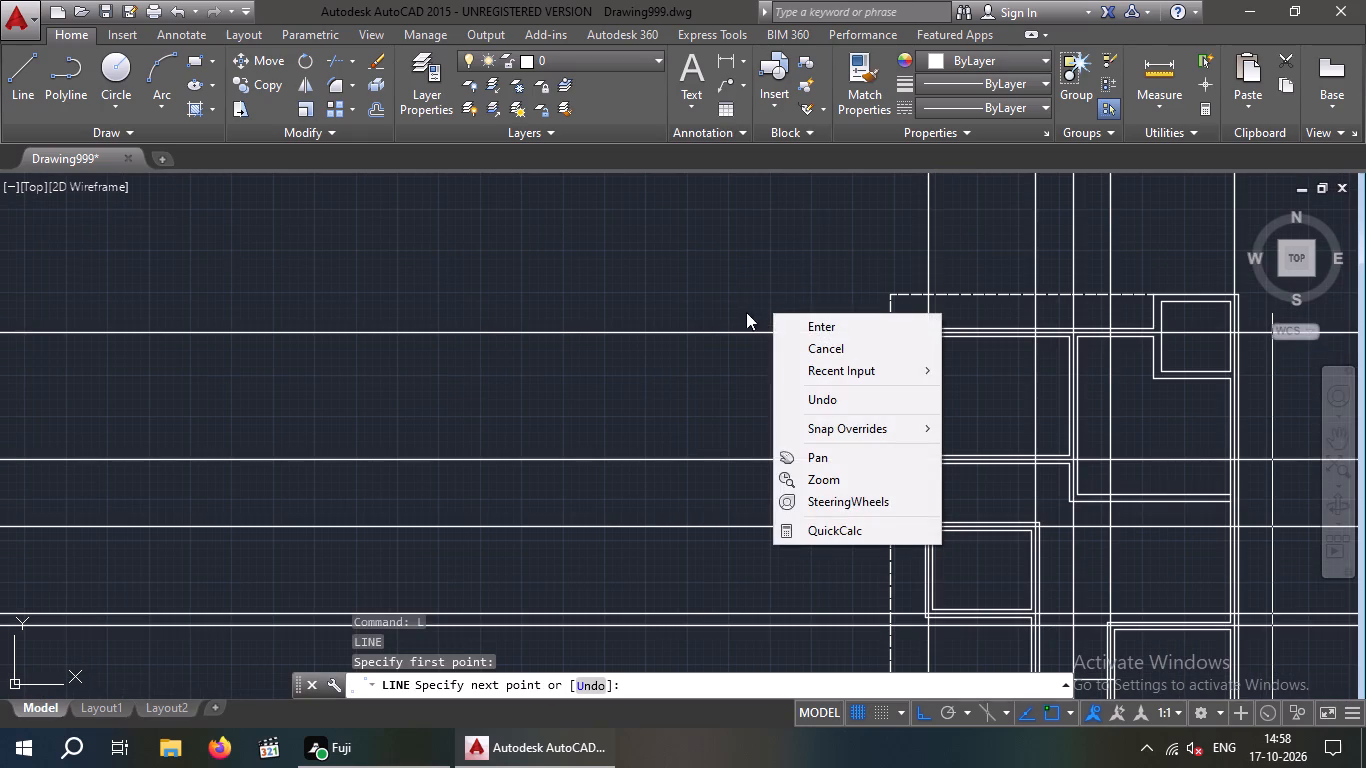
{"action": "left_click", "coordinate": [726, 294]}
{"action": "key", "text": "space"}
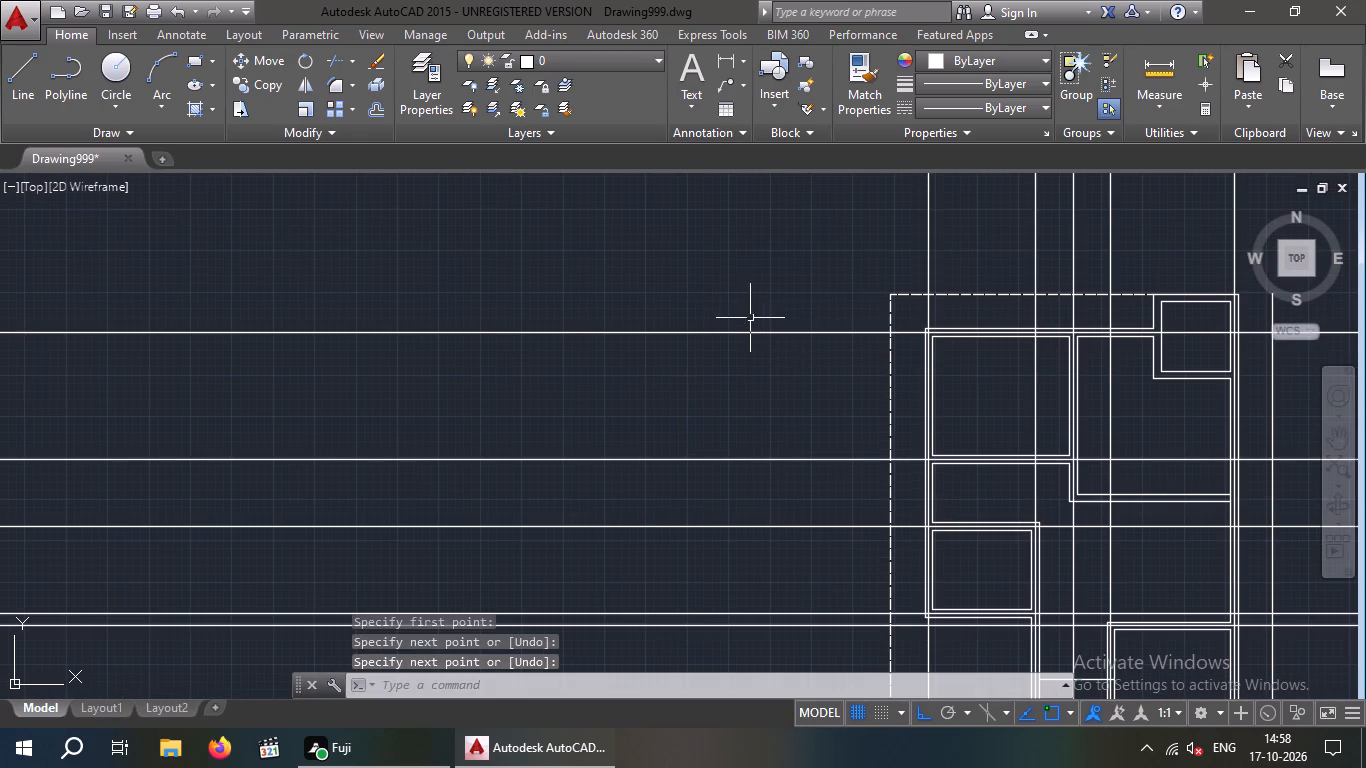
Draw a vertical boundary line across the horizontal construction lines, to the left of the plan.
{"action": "key", "text": "space"}
{"action": "left_click", "coordinate": [725, 303]}
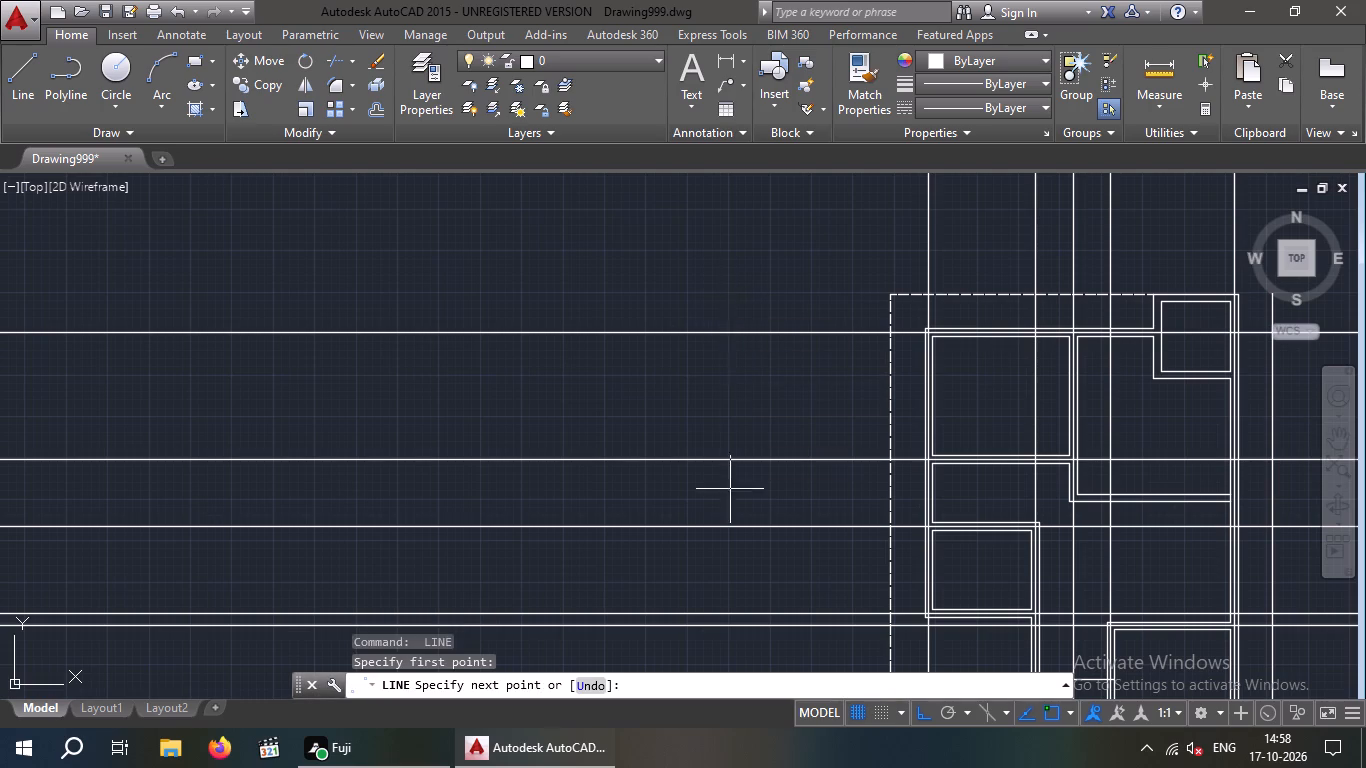
{"action": "scroll", "coordinate": [744, 537], "scroll_direction": "down", "scroll_amount": 3}
{"action": "left_click", "coordinate": [744, 613]}
{"action": "key", "text": "space"}
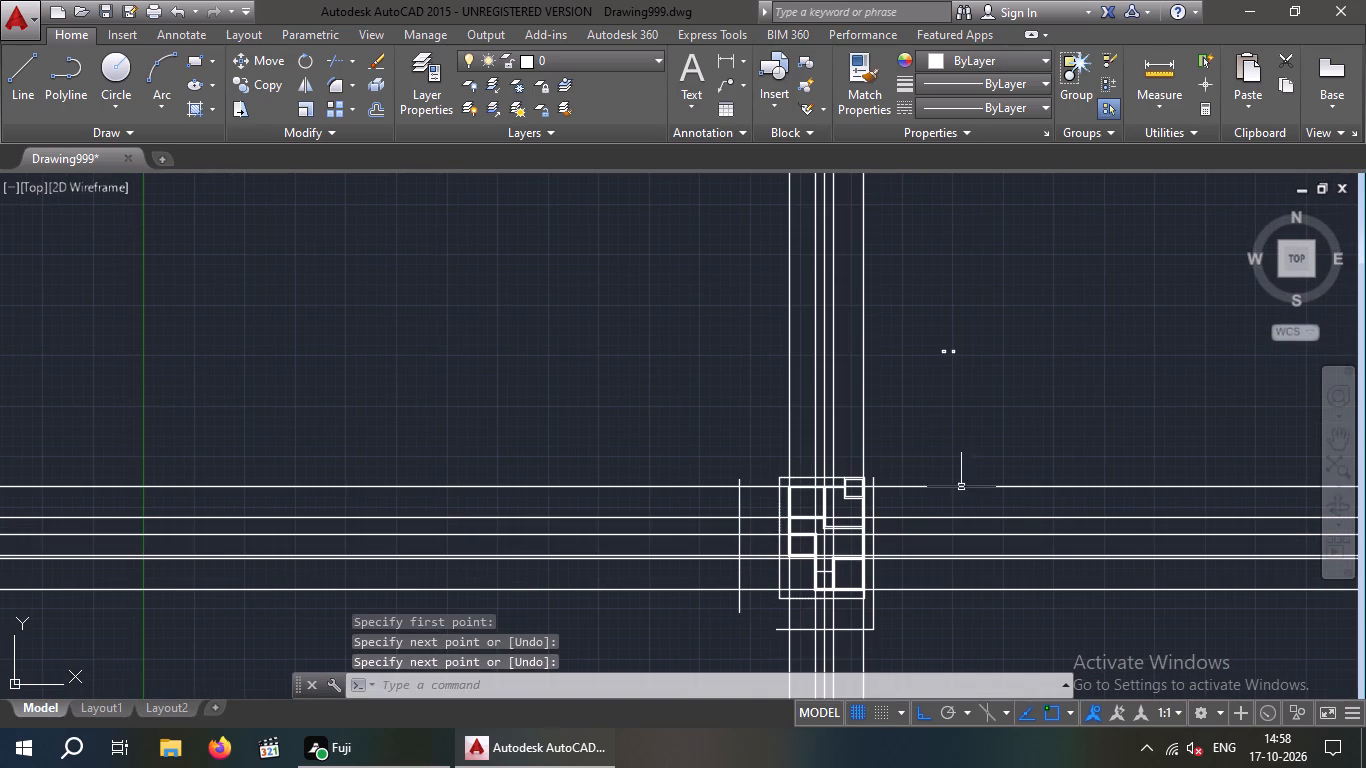
Draw a vertical boundary line about 59'-8" long across the horizontal construction lines, to the right of the plan.
{"action": "key", "text": "space"}
{"action": "left_click", "coordinate": [906, 473]}
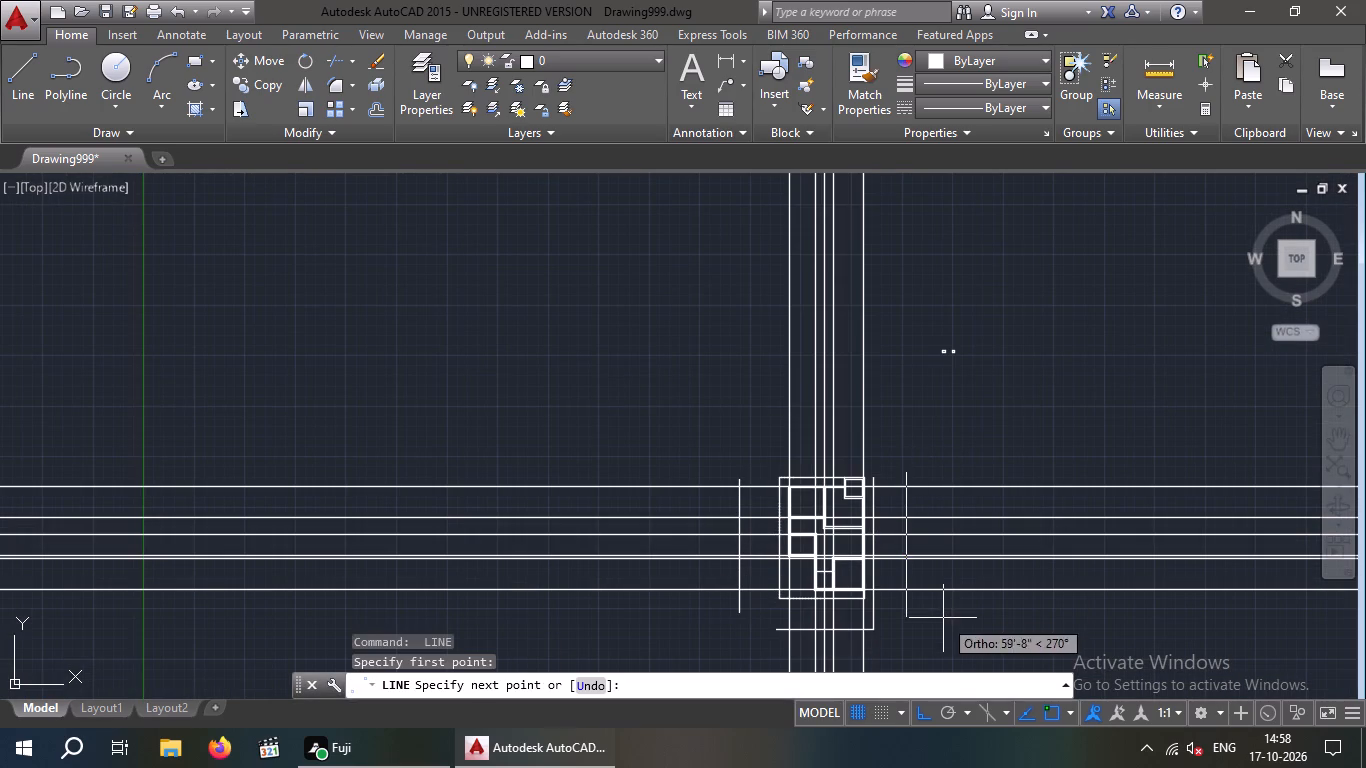
{"action": "left_click", "coordinate": [943, 618]}
{"action": "key", "text": "space"}
Draw a horizontal boundary line across the vertical construction lines above the plan.
{"action": "key", "text": "space"}
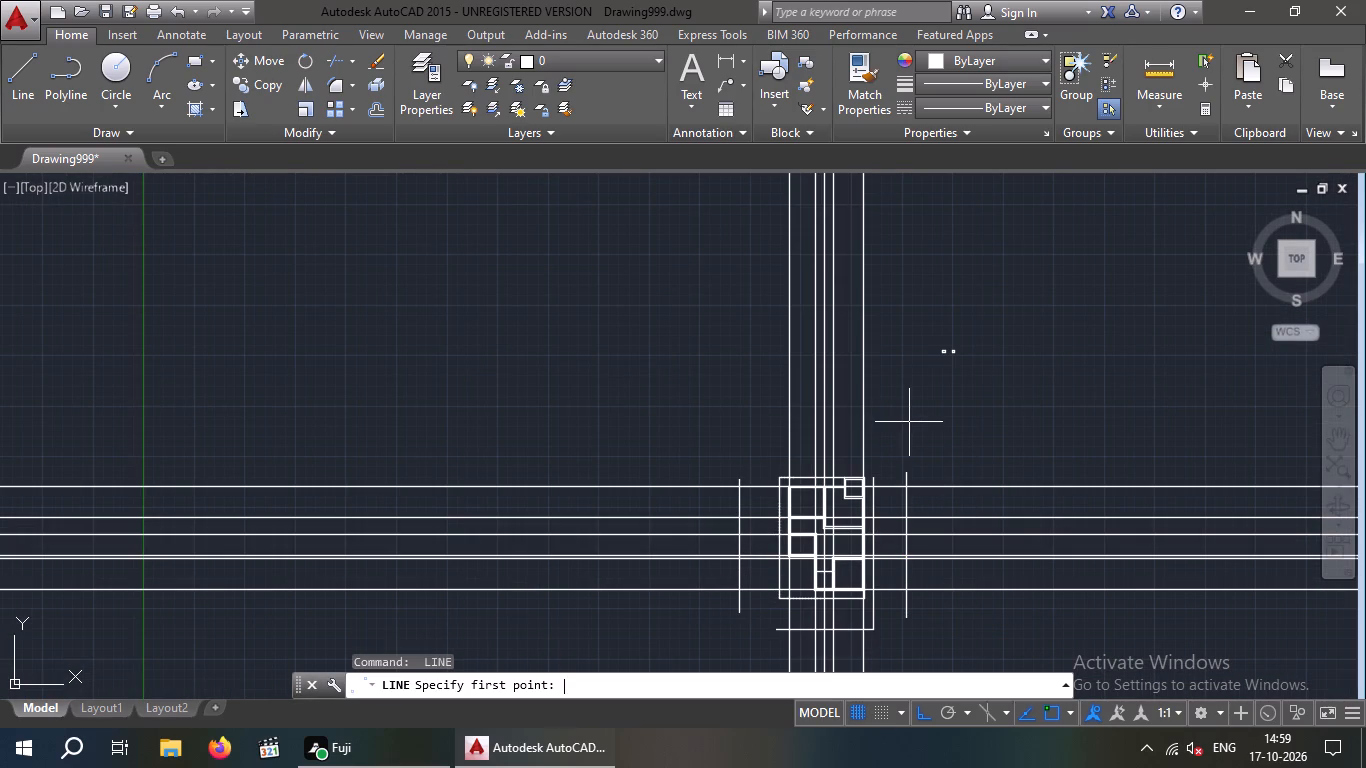
{"action": "left_click_drag", "start_coordinate": [910, 421], "coordinate": [887, 425]}
{"action": "left_click_drag", "start_coordinate": [698, 413], "coordinate": [707, 416]}
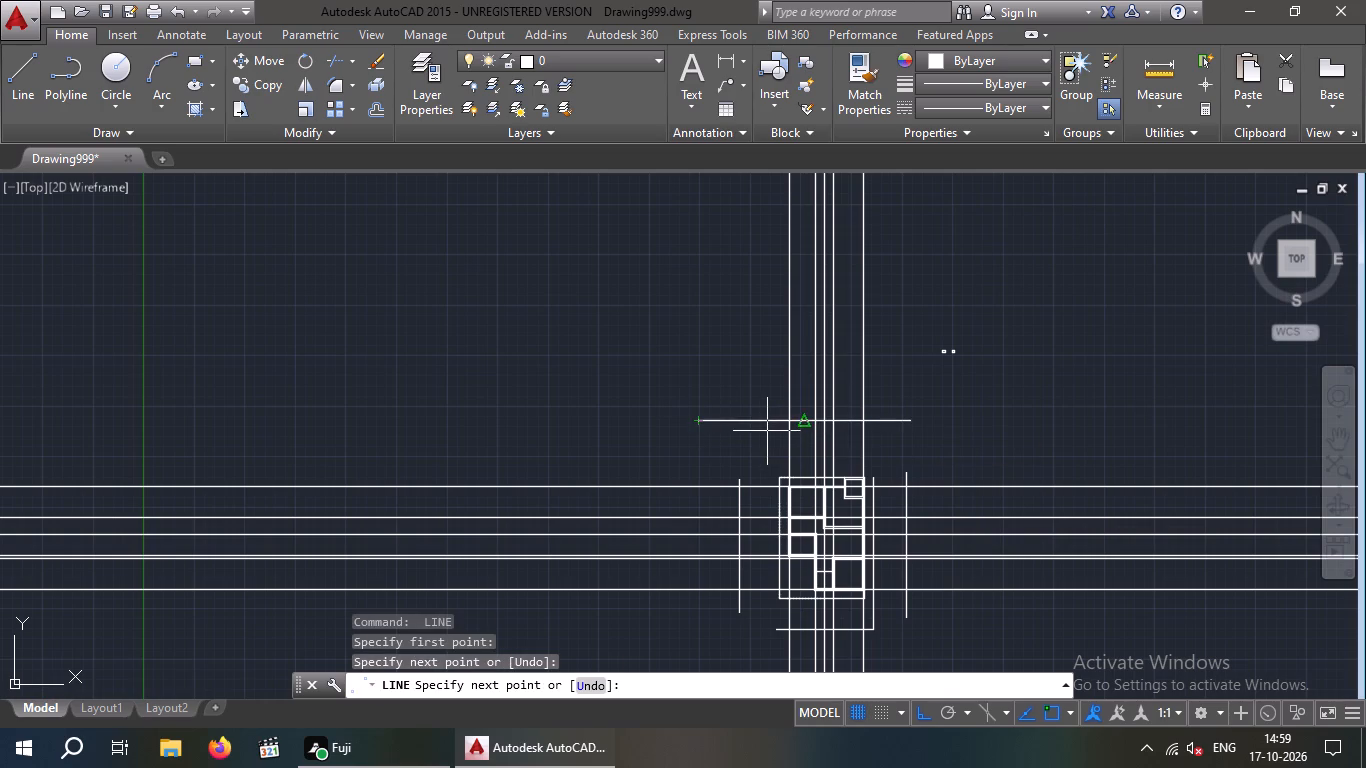
{"action": "key", "text": "Escape"}
{"action": "key", "text": "Escape"}
Trim the construction lines beyond the boundary lines above, right and left of the plan, using all objects as cutting edges.
{"action": "type", "text": "TR"}
{"action": "key", "text": "space"}
{"action": "key", "text": "space"}
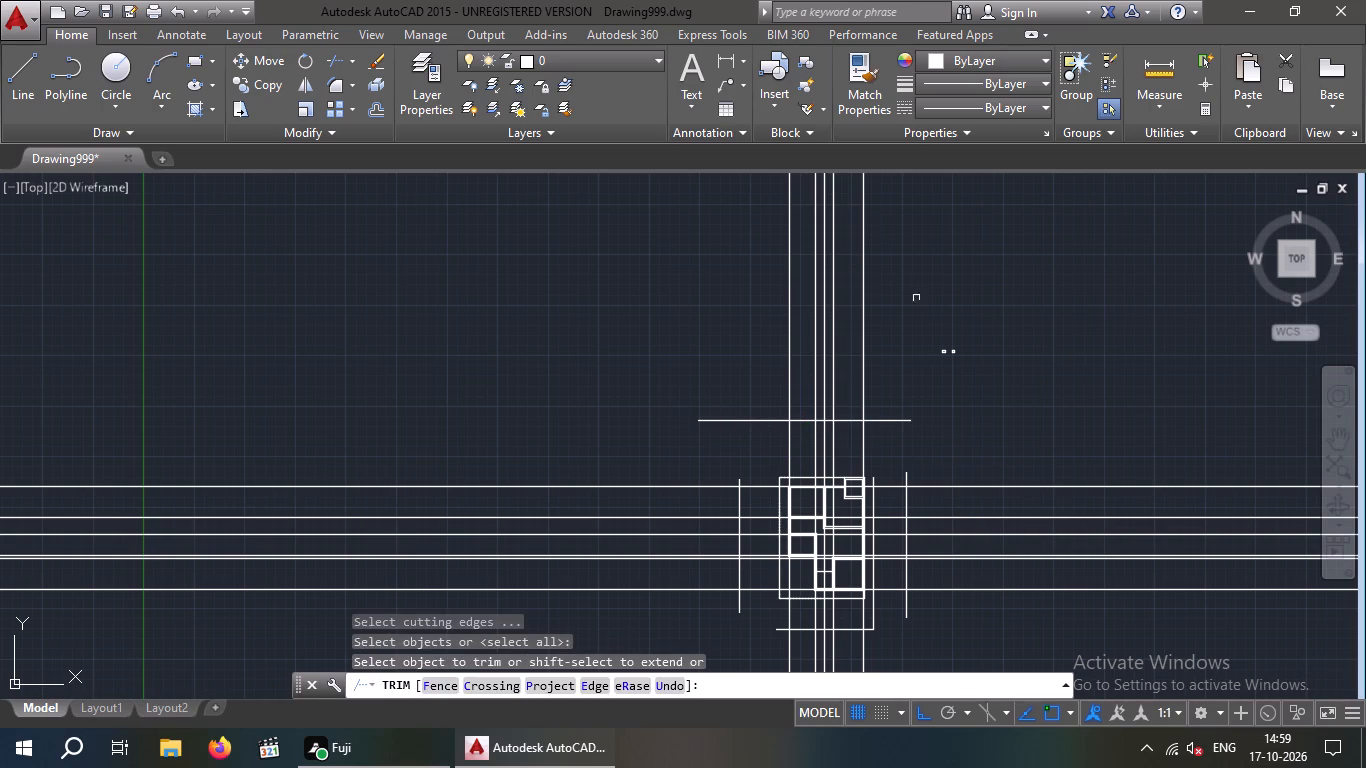
{"action": "left_click_drag", "start_coordinate": [944, 256], "coordinate": [785, 307]}
{"action": "left_click", "coordinate": [725, 315]}
{"action": "left_click_drag", "start_coordinate": [1100, 380], "coordinate": [1064, 547]}
{"action": "left_click", "coordinate": [1048, 626]}
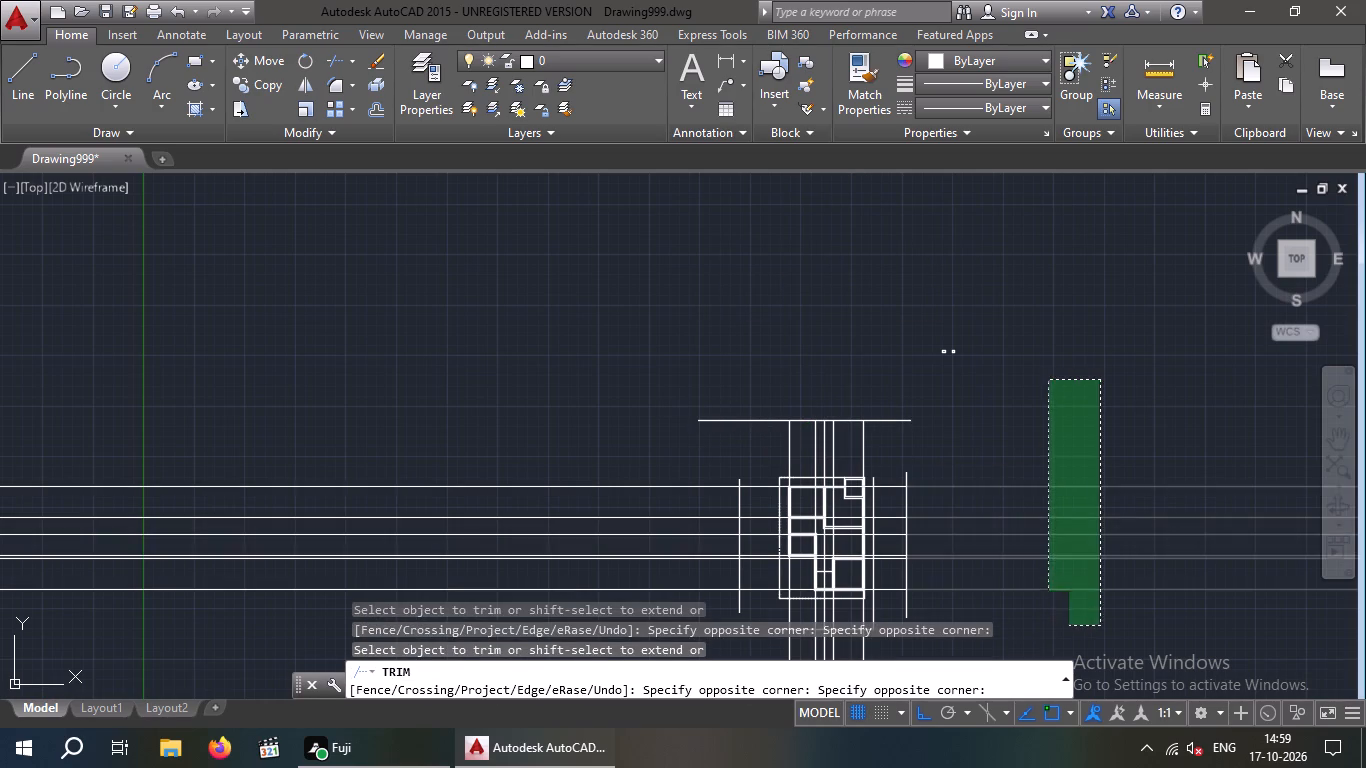
{"action": "left_click_drag", "start_coordinate": [578, 367], "coordinate": [598, 550]}
{"action": "left_click", "coordinate": [562, 597]}
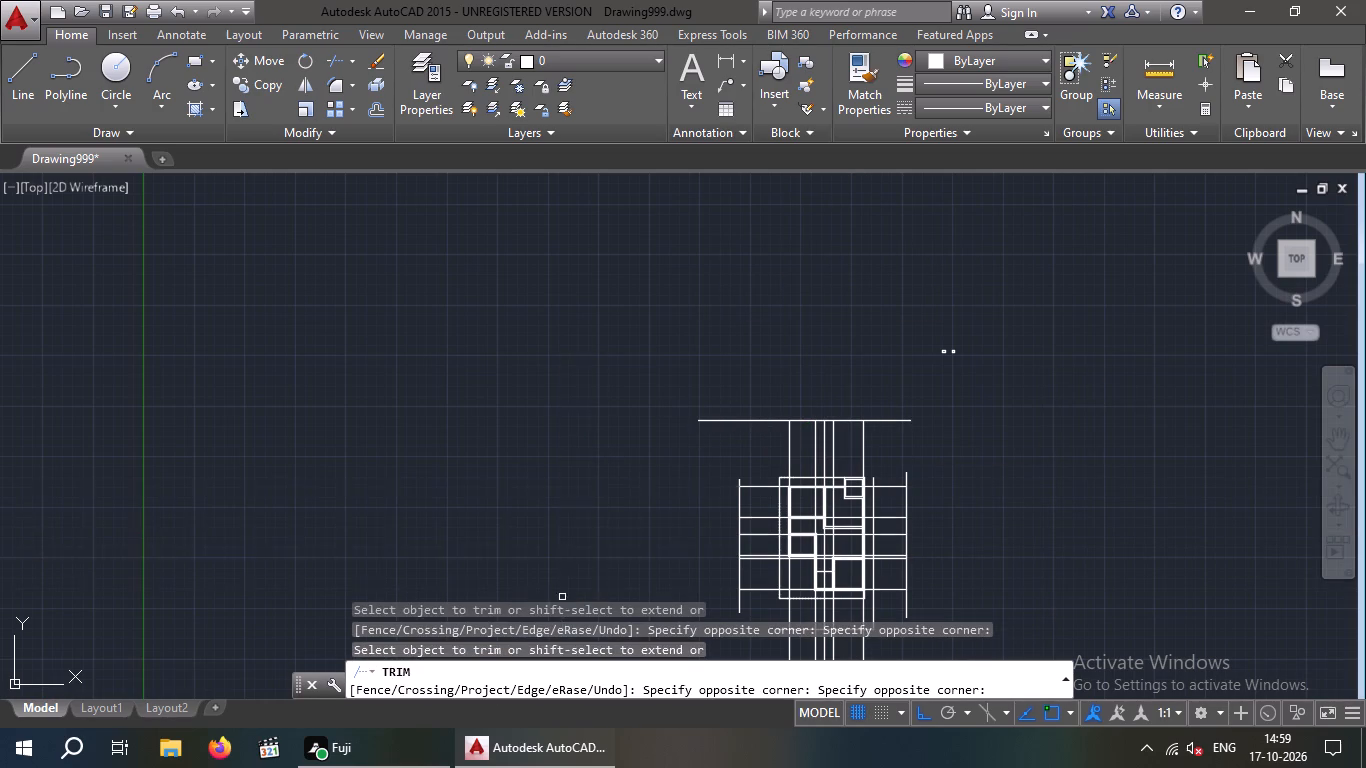
Trim the vertical construction lines that extend below the plan's lower boundary line.
{"action": "scroll", "coordinate": [581, 426], "scroll_direction": "down", "scroll_amount": 2}
{"action": "middle_click_drag", "start_coordinate": [565, 416], "coordinate": [548, 274]}
{"action": "scroll", "coordinate": [632, 387], "scroll_direction": "up", "scroll_amount": 3}
{"action": "left_click_drag", "start_coordinate": [932, 412], "coordinate": [922, 416]}
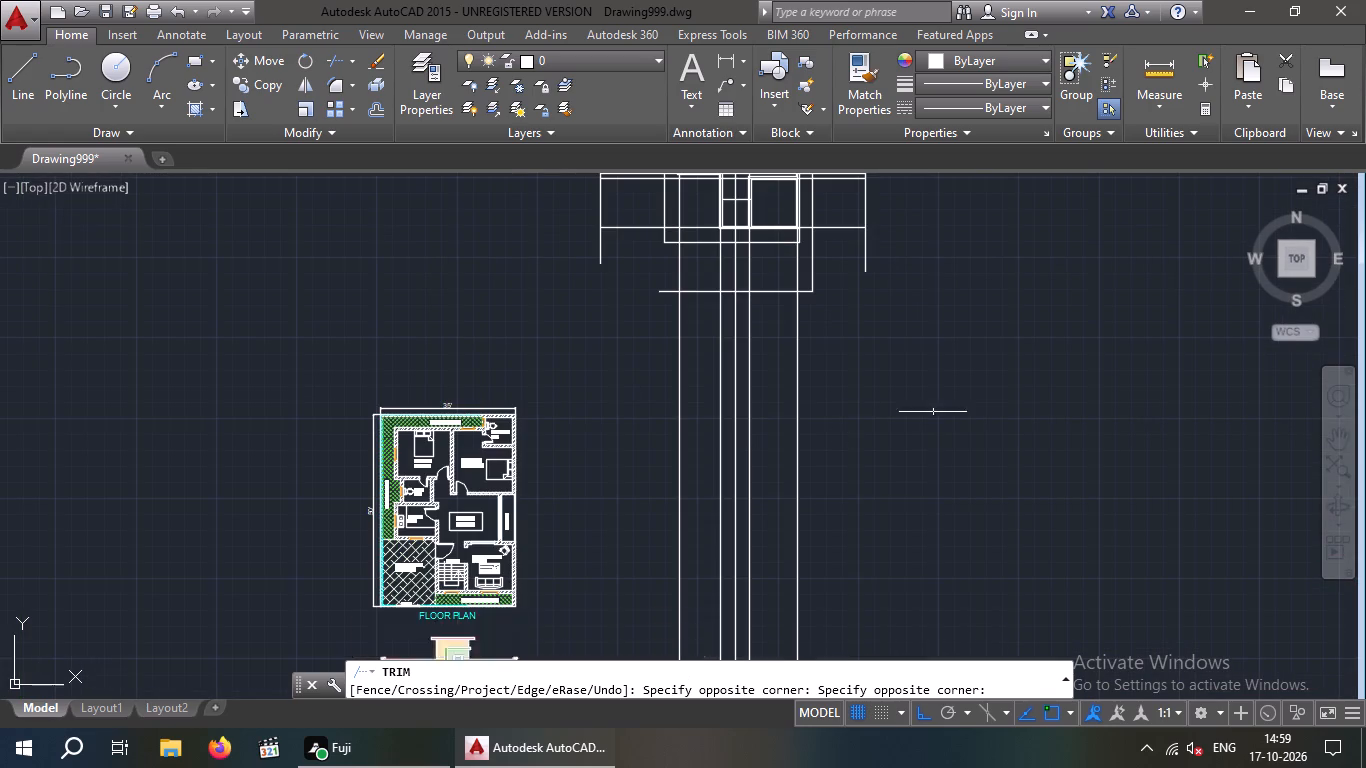
{"action": "left_click_drag", "start_coordinate": [922, 416], "coordinate": [706, 484]}
{"action": "left_click", "coordinate": [595, 497]}
{"action": "key", "text": "Escape"}
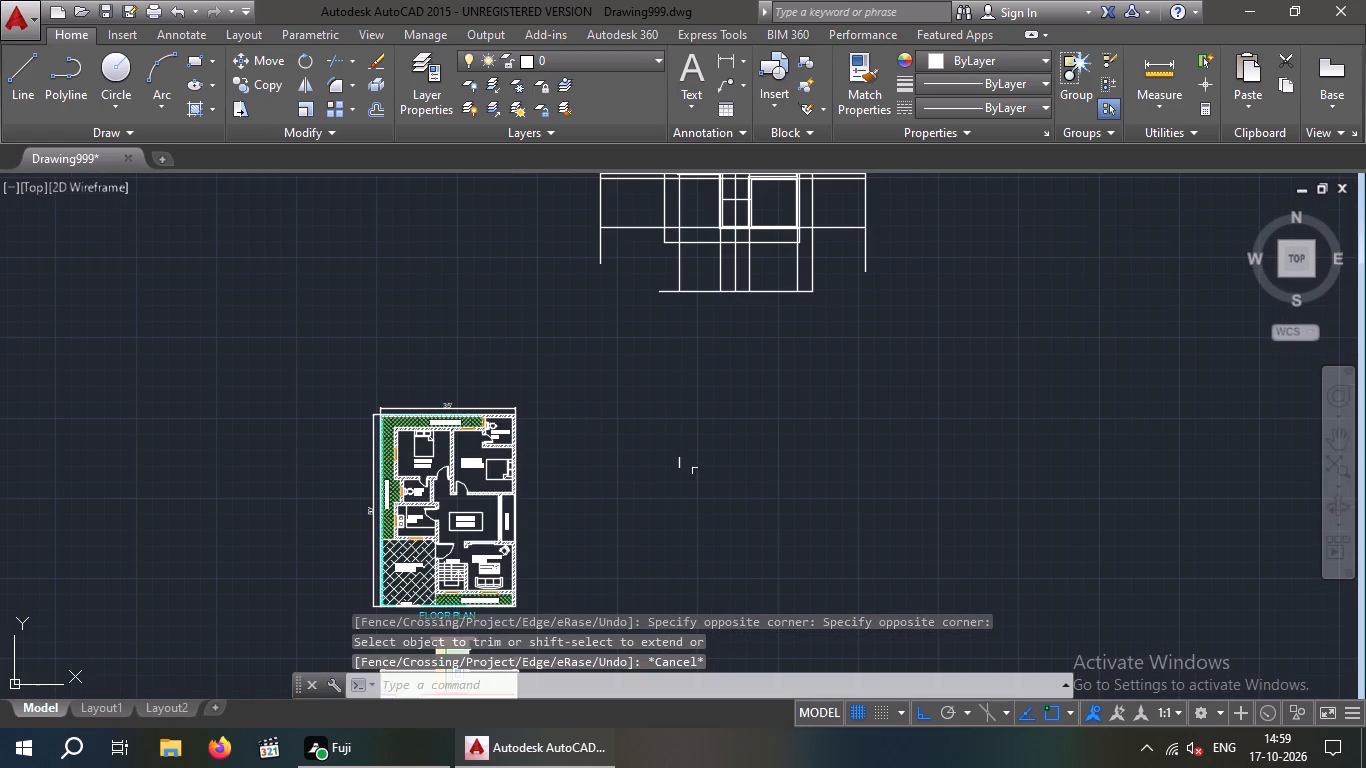
Erase the short leftover vertical segment below the plan.
{"action": "scroll", "coordinate": [686, 469], "scroll_direction": "up", "scroll_amount": 3}
{"action": "left_click_drag", "start_coordinate": [703, 439], "coordinate": [629, 493]}
{"action": "left_click", "coordinate": [629, 493]}
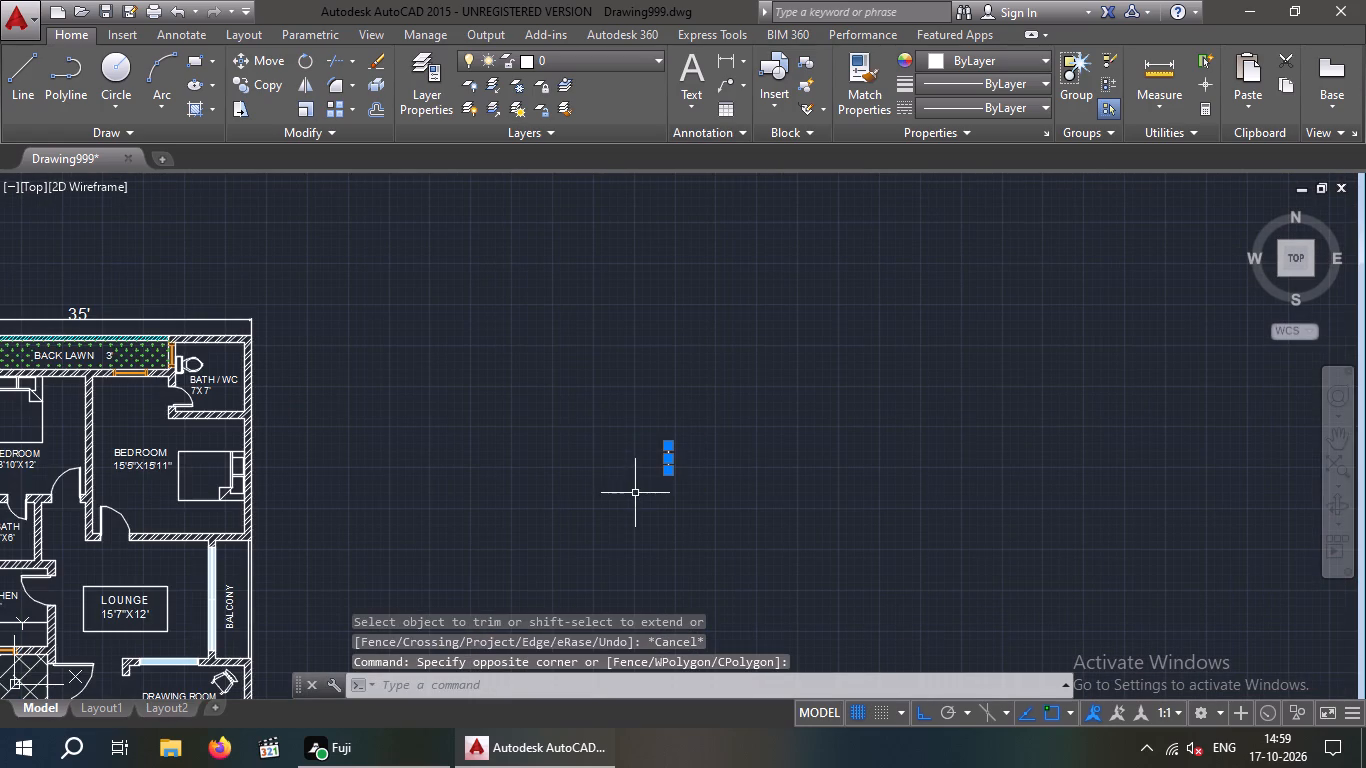
{"action": "key", "text": "Delete"}
Erase the four boundary lines below, left, right and above the plan.
{"action": "scroll", "coordinate": [638, 493], "scroll_direction": "down", "scroll_amount": 3}
{"action": "scroll", "coordinate": [763, 489], "scroll_direction": "down", "scroll_amount": 1}
{"action": "middle_click_drag", "start_coordinate": [758, 459], "coordinate": [838, 300]}
{"action": "scroll", "coordinate": [873, 400], "scroll_direction": "down", "scroll_amount": 1}
{"action": "middle_click_drag", "start_coordinate": [856, 418], "coordinate": [798, 485]}
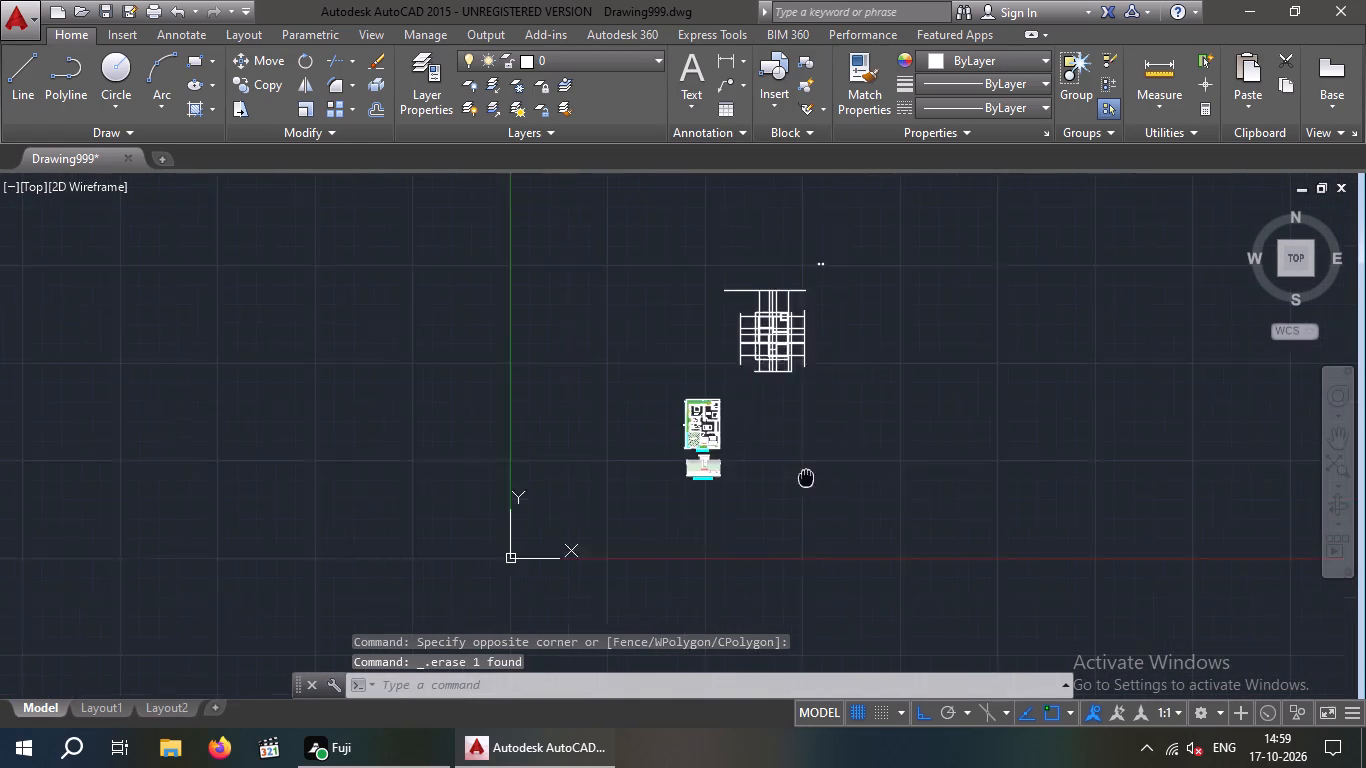
{"action": "middle_click_drag", "start_coordinate": [798, 485], "coordinate": [763, 529]}
{"action": "scroll", "coordinate": [712, 404], "scroll_direction": "up", "scroll_amount": 4}
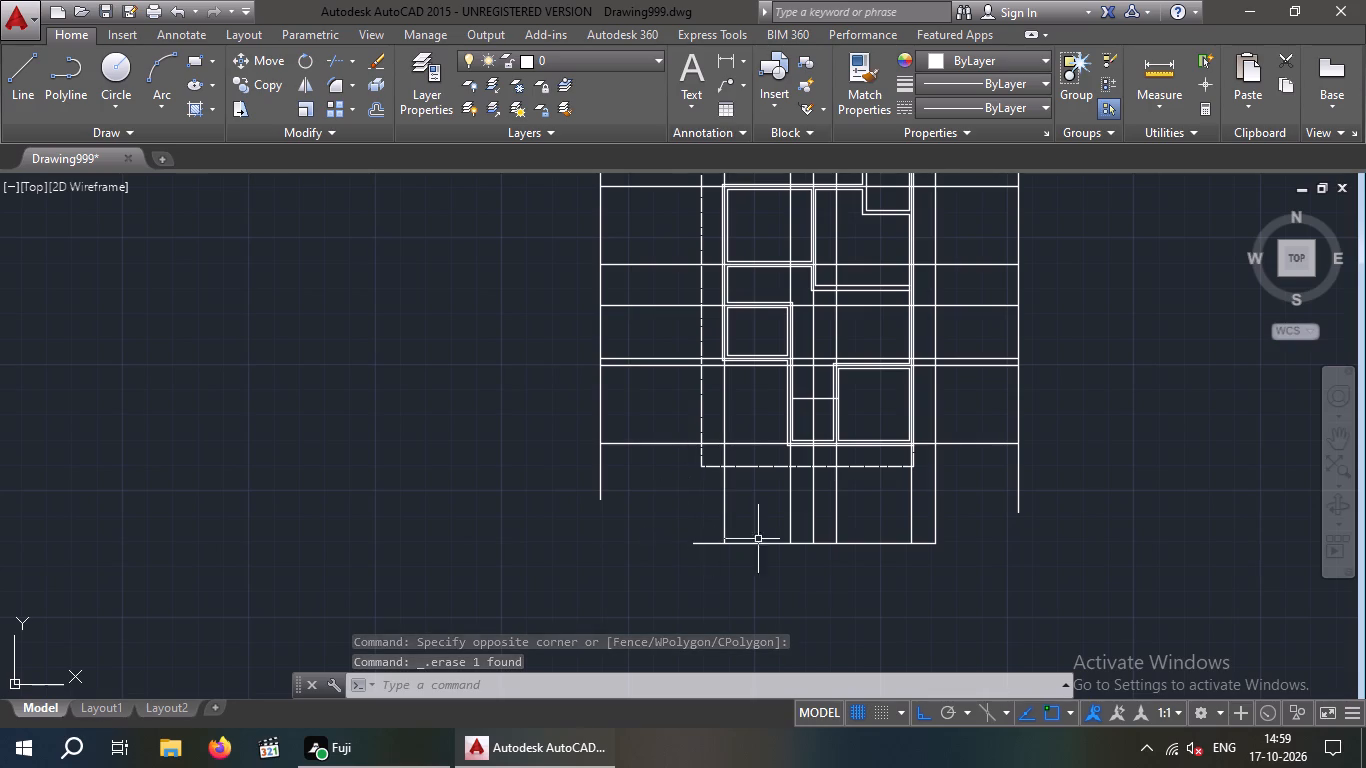
{"action": "key", "text": "Escape"}
{"action": "scroll", "coordinate": [700, 577], "scroll_direction": "up", "scroll_amount": 2}
{"action": "left_click_drag", "start_coordinate": [707, 584], "coordinate": [698, 554]}
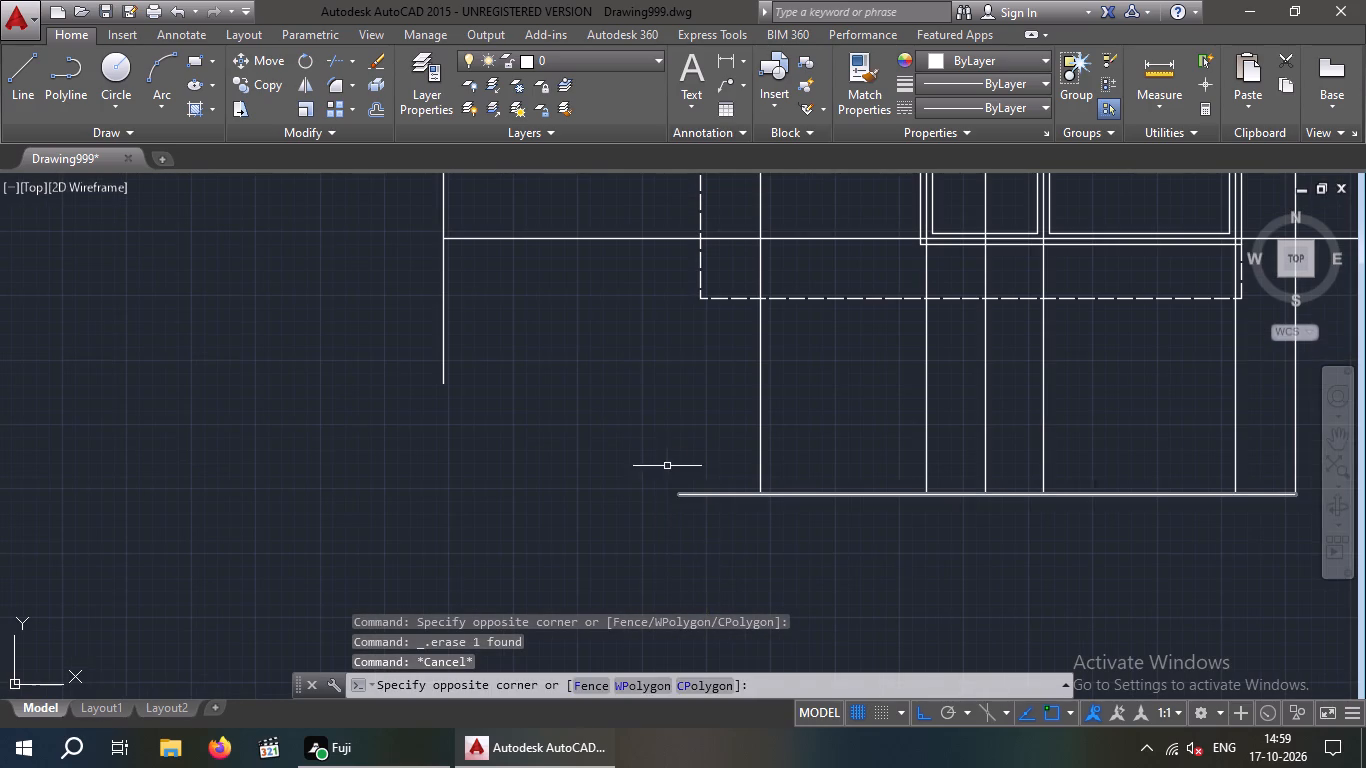
{"action": "left_click", "coordinate": [667, 466]}
{"action": "left_click_drag", "start_coordinate": [624, 359], "coordinate": [545, 376]}
{"action": "left_click", "coordinate": [413, 349]}
{"action": "scroll", "coordinate": [451, 364], "scroll_direction": "down", "scroll_amount": 3}
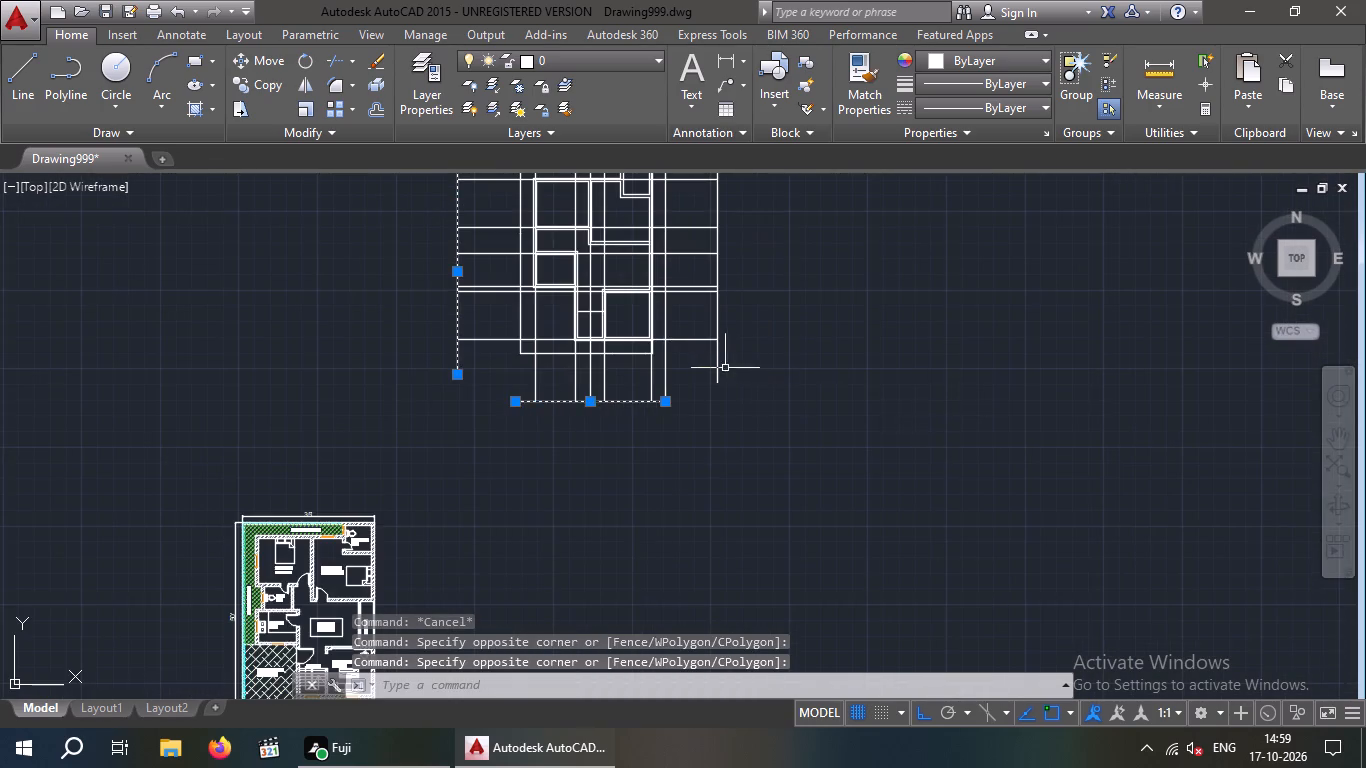
{"action": "scroll", "coordinate": [724, 367], "scroll_direction": "up", "scroll_amount": 3}
{"action": "left_click_drag", "start_coordinate": [750, 344], "coordinate": [658, 410]}
{"action": "left_click", "coordinate": [665, 410]}
{"action": "scroll", "coordinate": [695, 402], "scroll_direction": "down", "scroll_amount": 5}
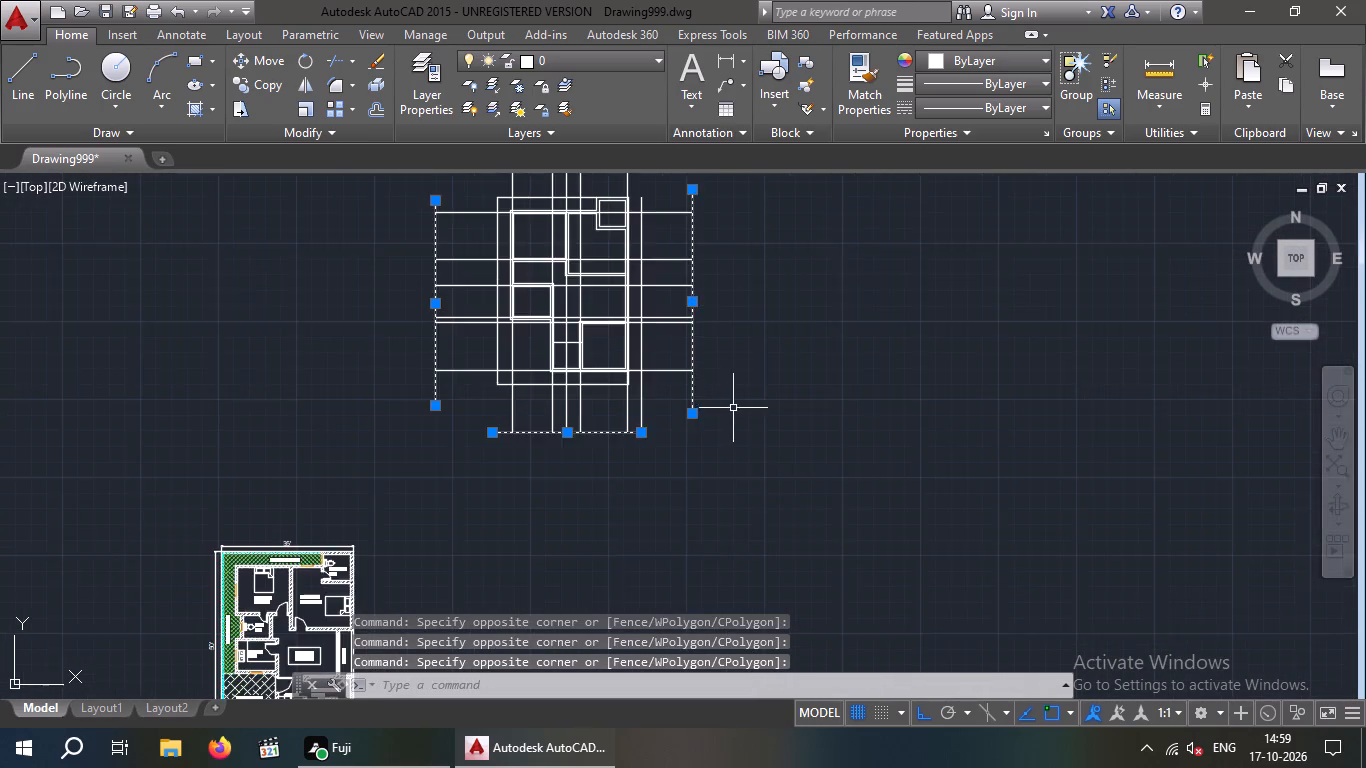
{"action": "middle_click_drag", "start_coordinate": [745, 455], "coordinate": [756, 707]}
{"action": "scroll", "coordinate": [676, 386], "scroll_direction": "up", "scroll_amount": 3}
{"action": "left_click_drag", "start_coordinate": [789, 428], "coordinate": [700, 383]}
{"action": "left_click", "coordinate": [630, 201]}
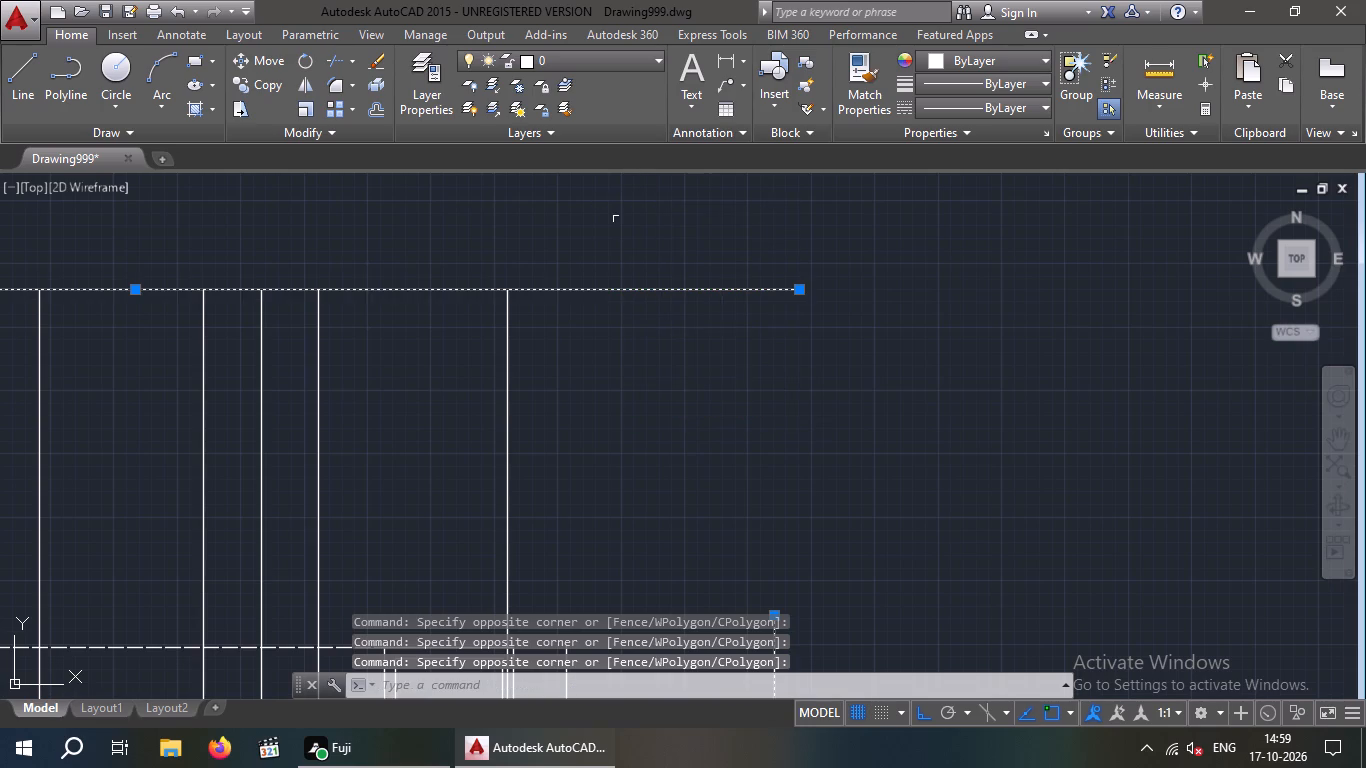
{"action": "key", "text": "Delete"}
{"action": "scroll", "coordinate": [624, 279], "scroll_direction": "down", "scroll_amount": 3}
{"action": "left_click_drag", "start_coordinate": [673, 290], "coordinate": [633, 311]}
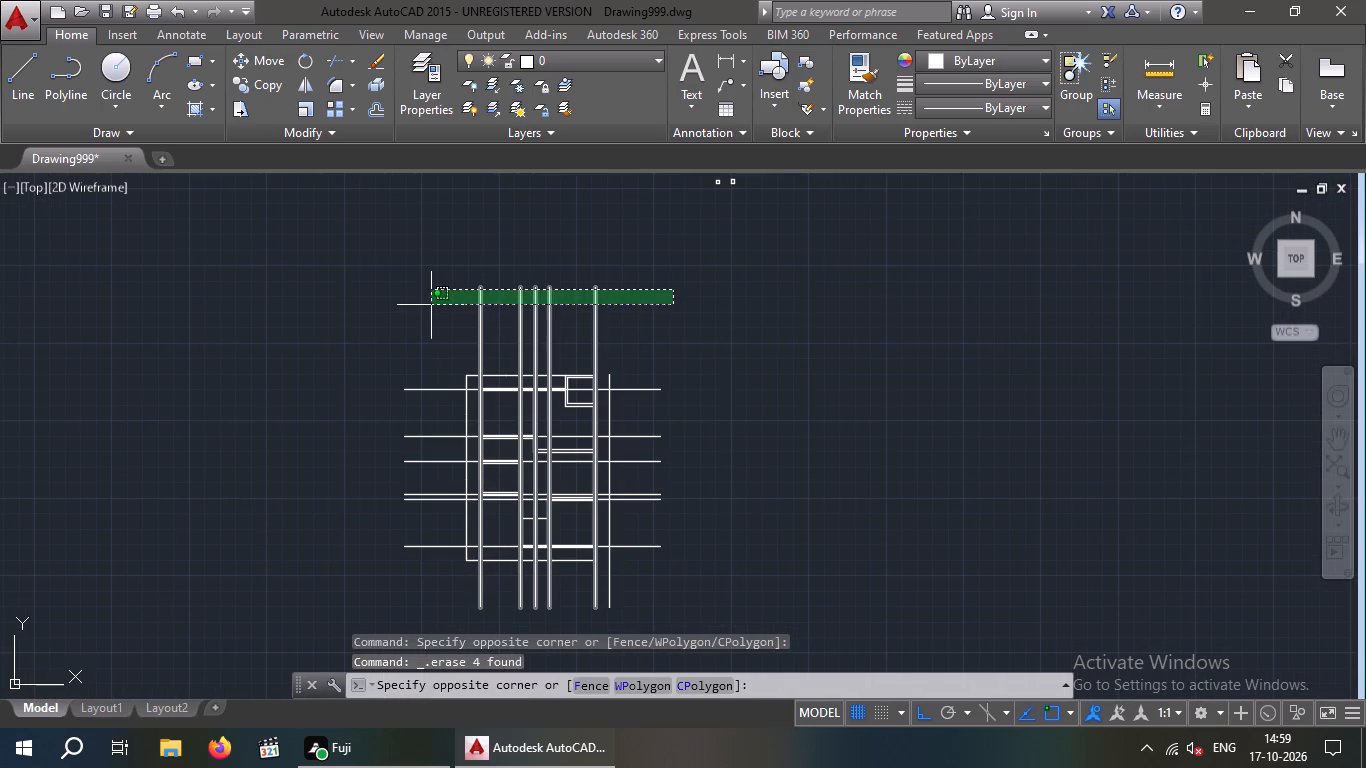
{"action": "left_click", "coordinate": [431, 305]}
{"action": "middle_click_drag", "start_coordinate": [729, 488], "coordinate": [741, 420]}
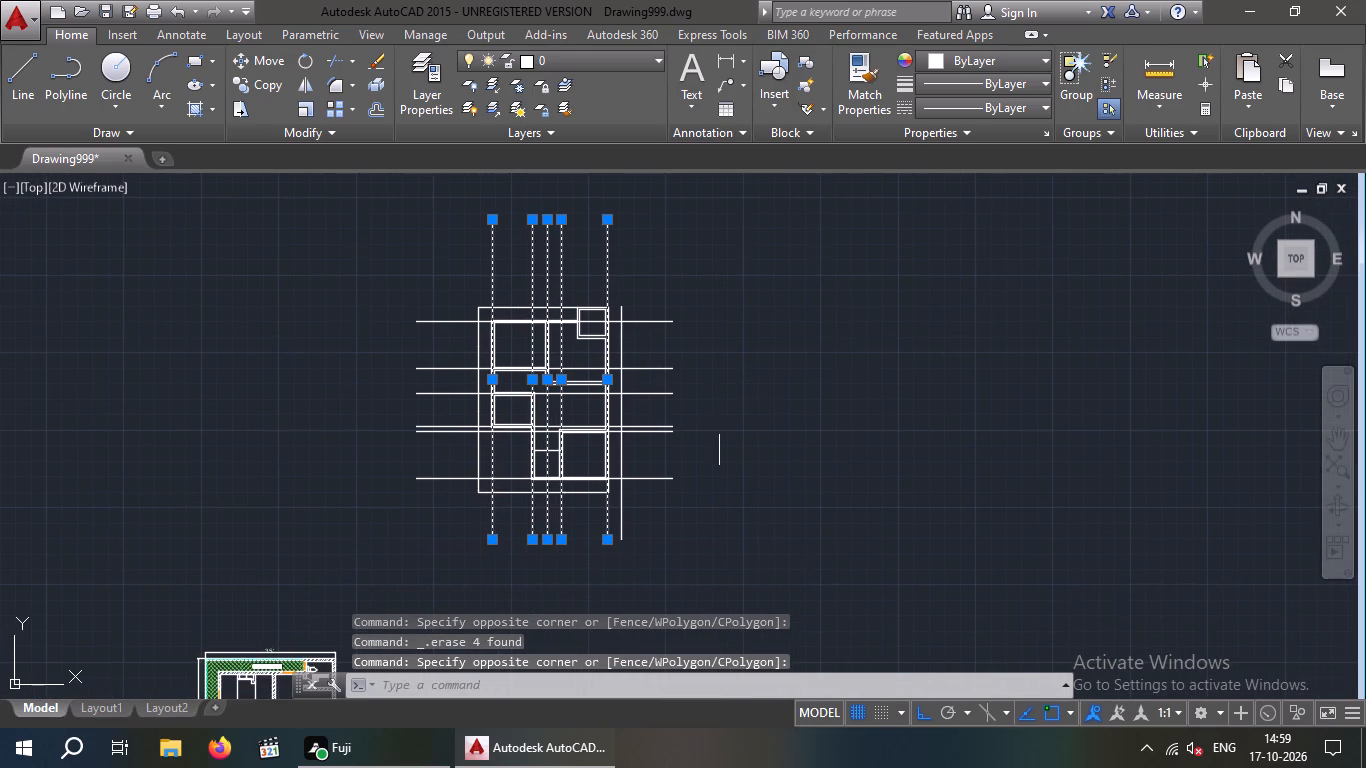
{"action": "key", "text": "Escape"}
Erase the extra vertical line just outside the plan's right exterior wall.
{"action": "scroll", "coordinate": [626, 513], "scroll_direction": "up", "scroll_amount": 4}
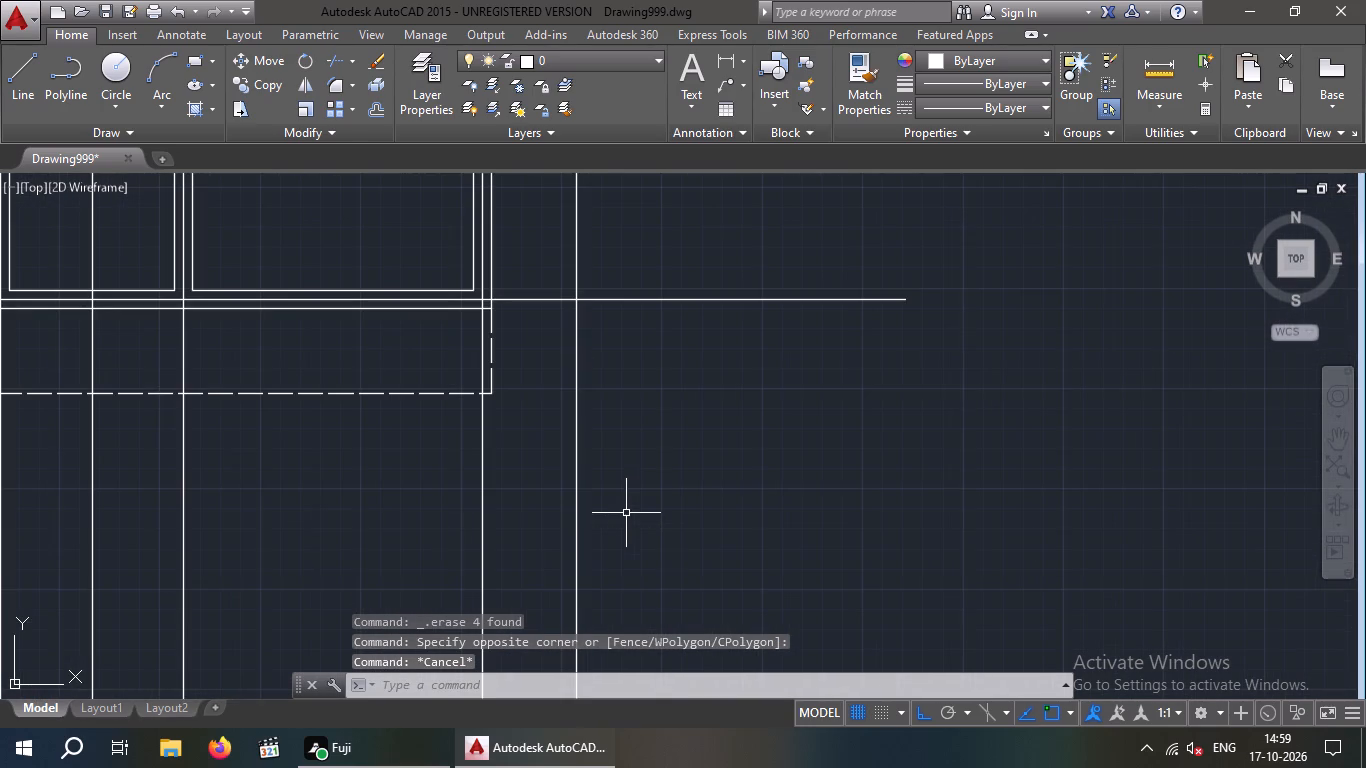
{"action": "left_click_drag", "start_coordinate": [637, 480], "coordinate": [592, 507]}
{"action": "left_click", "coordinate": [554, 507]}
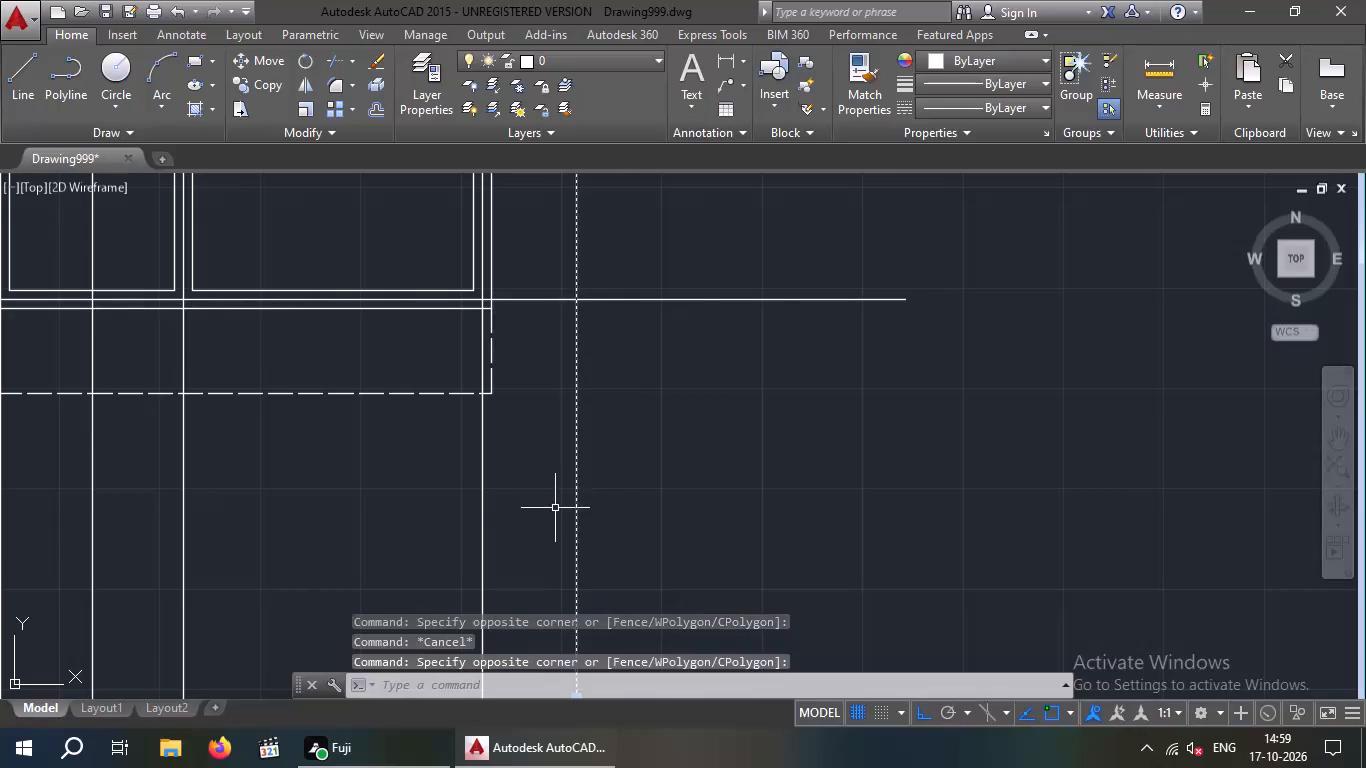
{"action": "key", "text": "Delete"}
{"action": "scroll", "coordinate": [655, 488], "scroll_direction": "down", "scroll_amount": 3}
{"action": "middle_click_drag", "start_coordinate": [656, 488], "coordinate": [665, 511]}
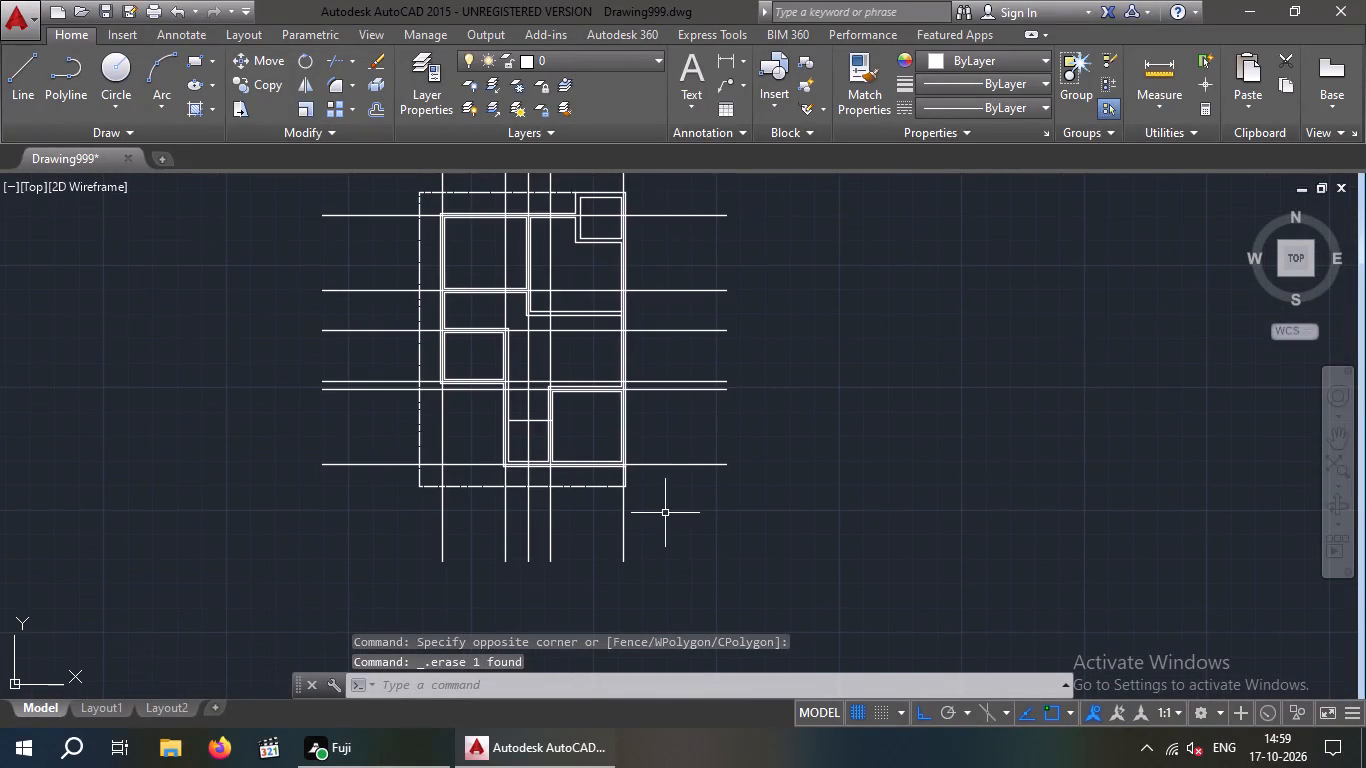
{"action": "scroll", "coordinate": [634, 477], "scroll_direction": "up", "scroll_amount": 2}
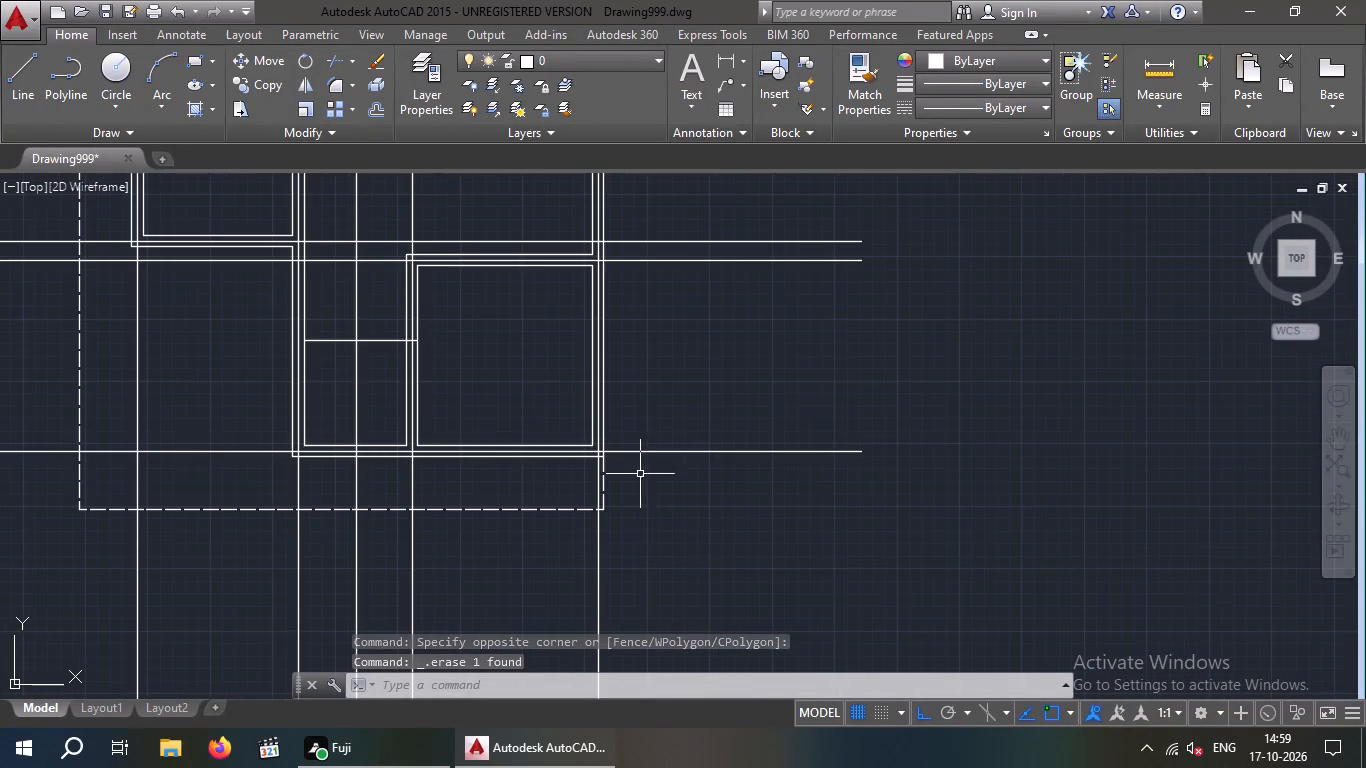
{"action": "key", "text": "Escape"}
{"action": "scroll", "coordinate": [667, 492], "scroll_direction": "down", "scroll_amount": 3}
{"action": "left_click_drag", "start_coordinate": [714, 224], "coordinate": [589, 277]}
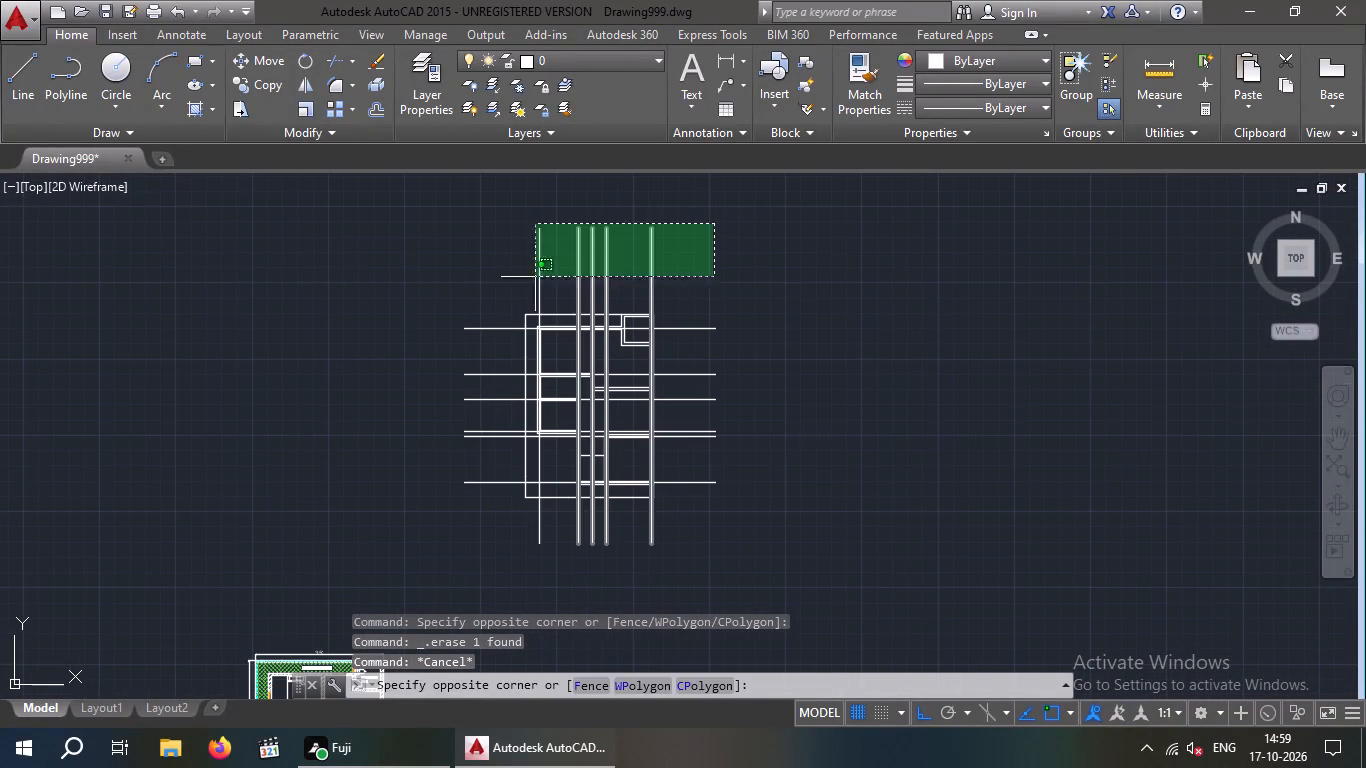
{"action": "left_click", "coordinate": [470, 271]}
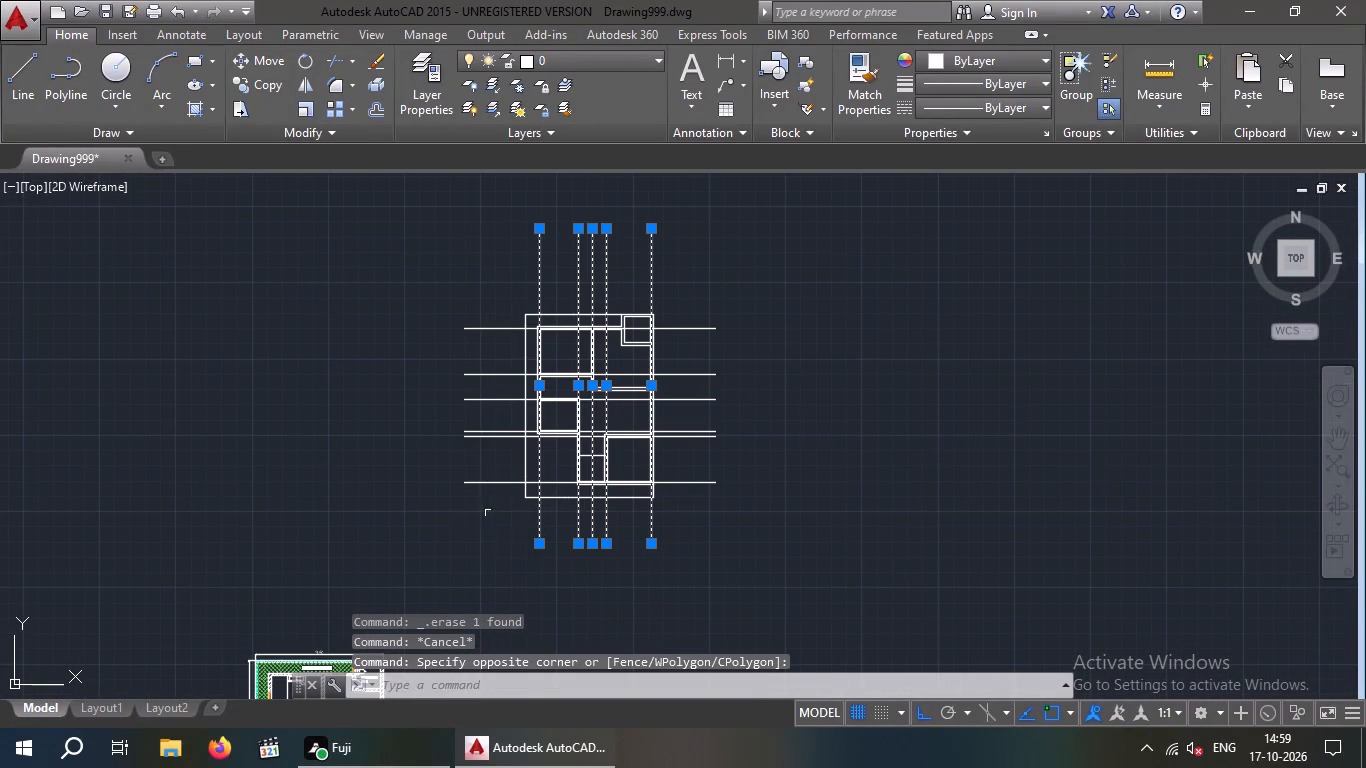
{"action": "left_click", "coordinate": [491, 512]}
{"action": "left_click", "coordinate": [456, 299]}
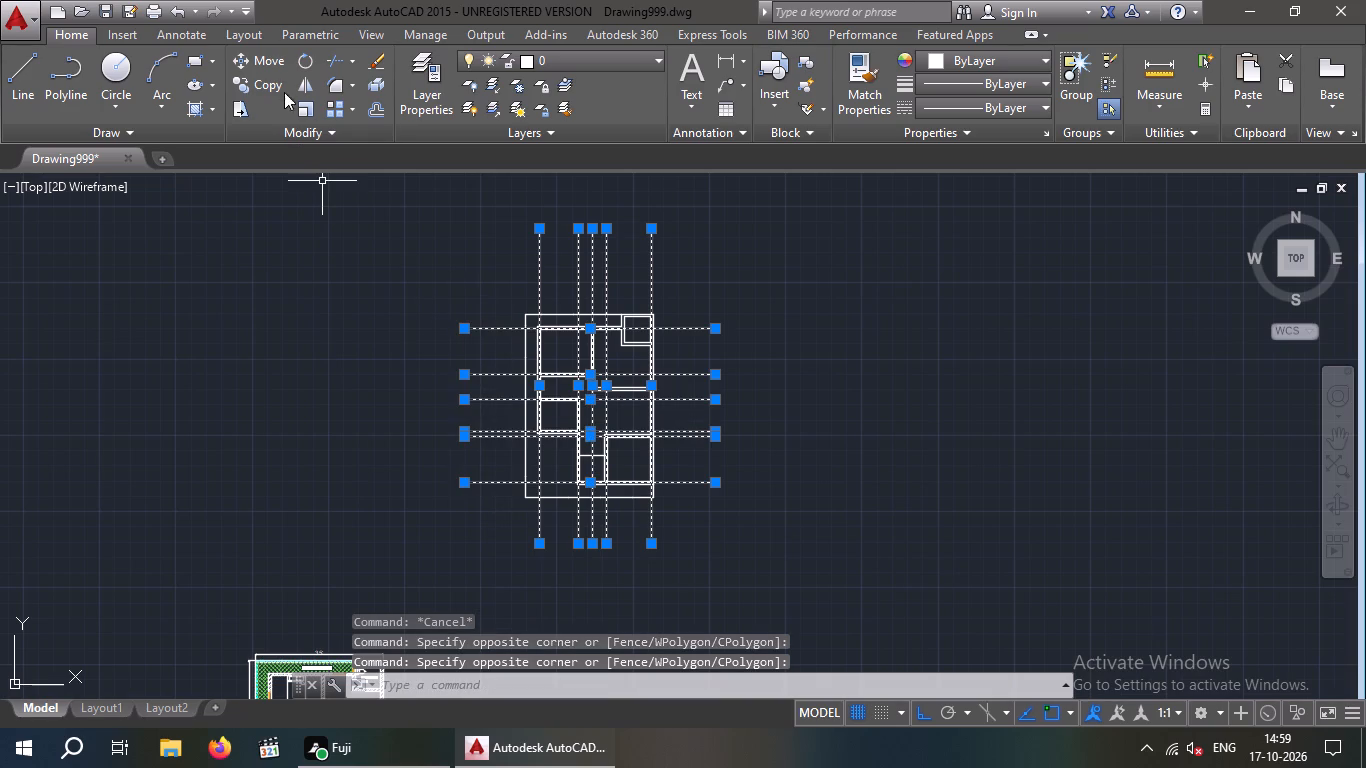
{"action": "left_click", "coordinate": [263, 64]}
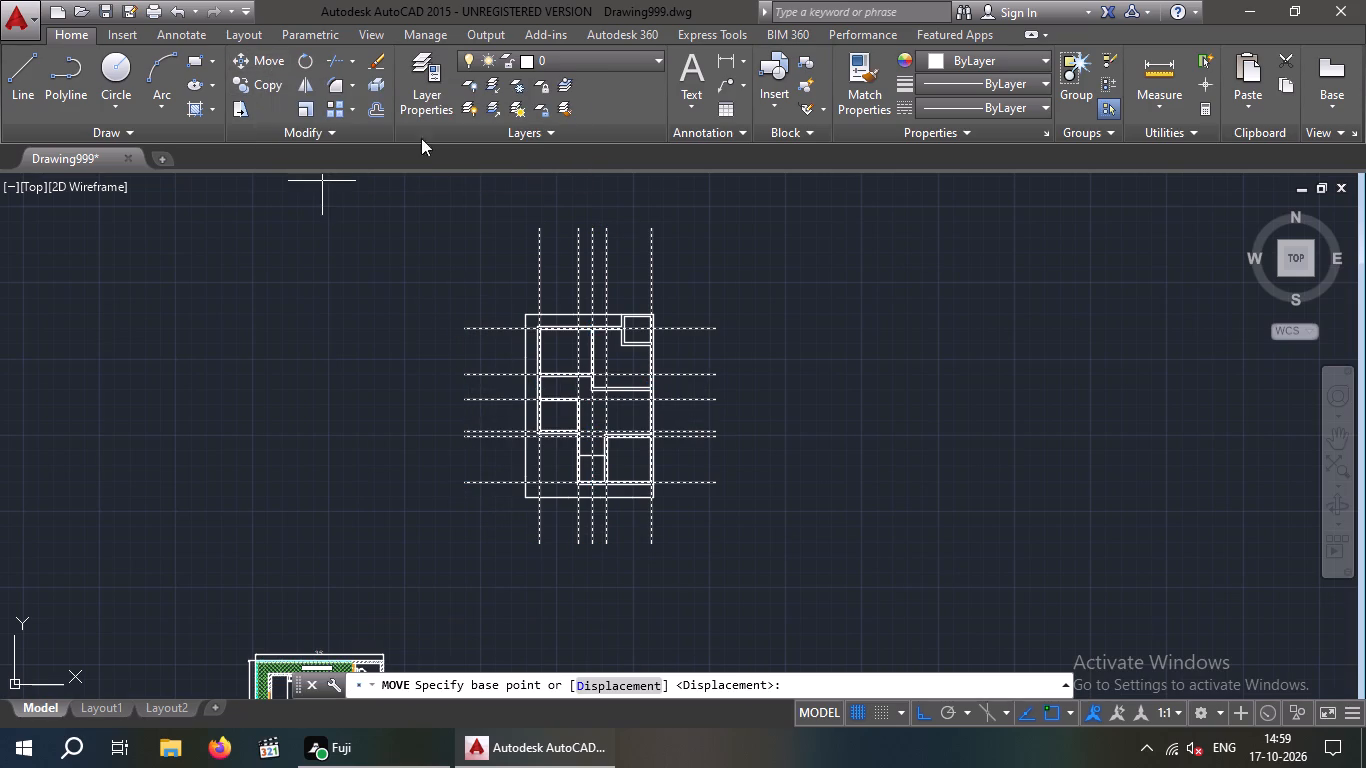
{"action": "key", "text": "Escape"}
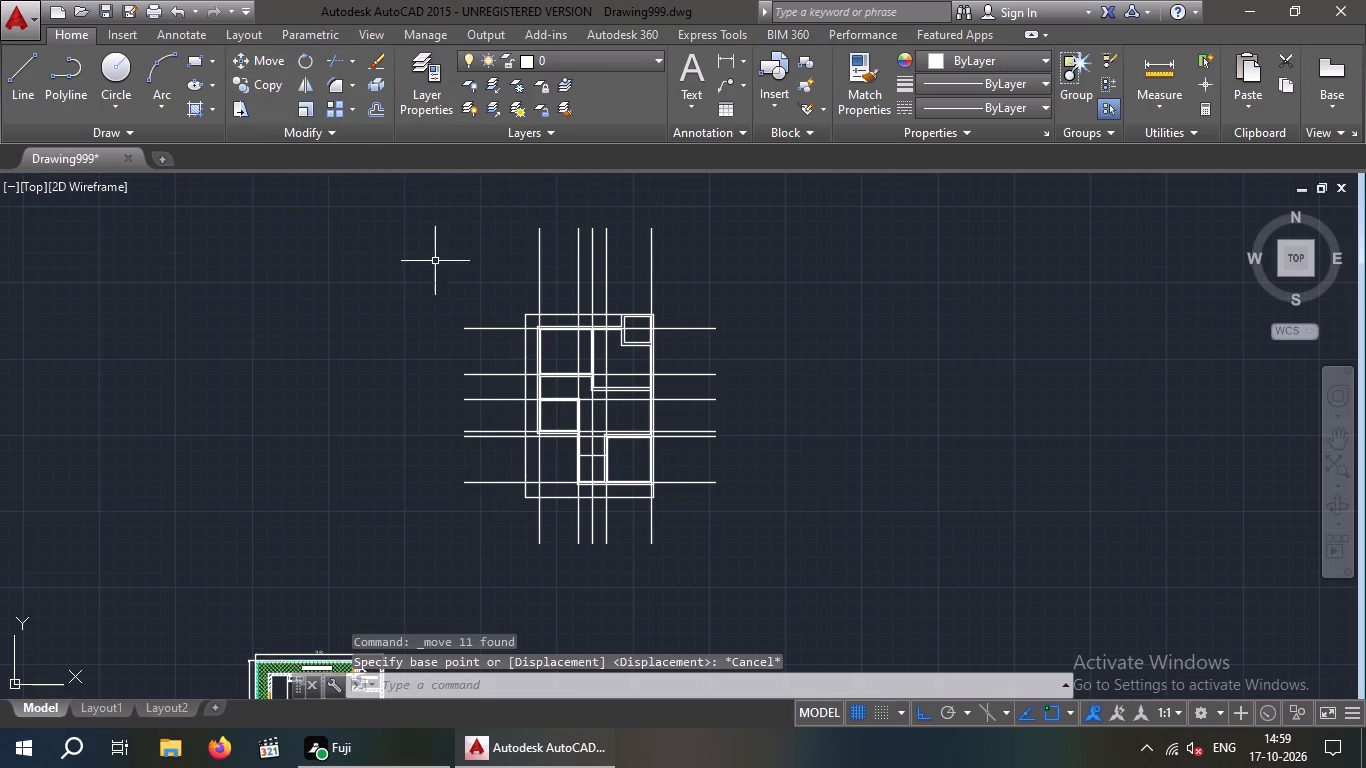
Copy all horizontal and vertical construction lines about 128'-11" horizontally to the right, into the empty space beside the floor plan.
{"action": "left_click_drag", "start_coordinate": [491, 503], "coordinate": [485, 478]}
{"action": "left_click", "coordinate": [449, 230]}
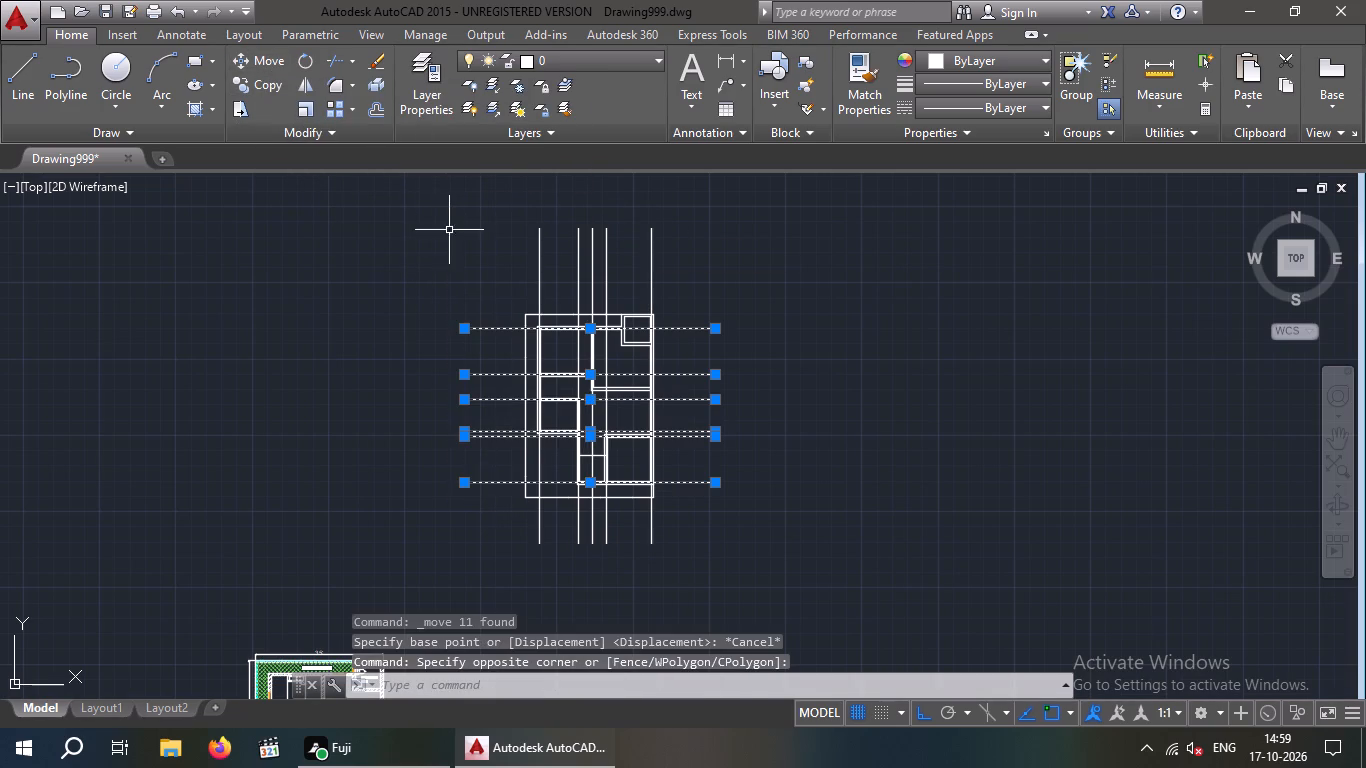
{"action": "left_click_drag", "start_coordinate": [739, 205], "coordinate": [640, 230]}
{"action": "left_click", "coordinate": [494, 244]}
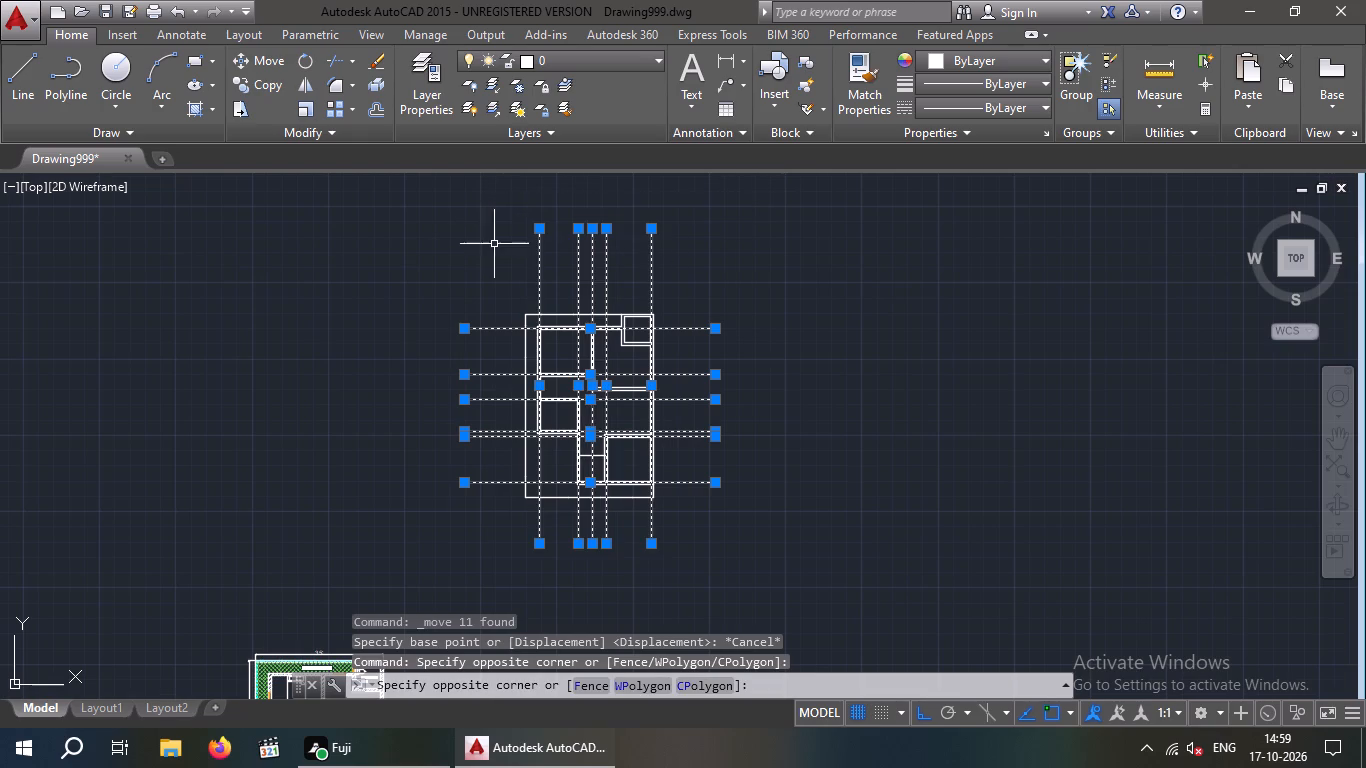
{"action": "left_click", "coordinate": [273, 83]}
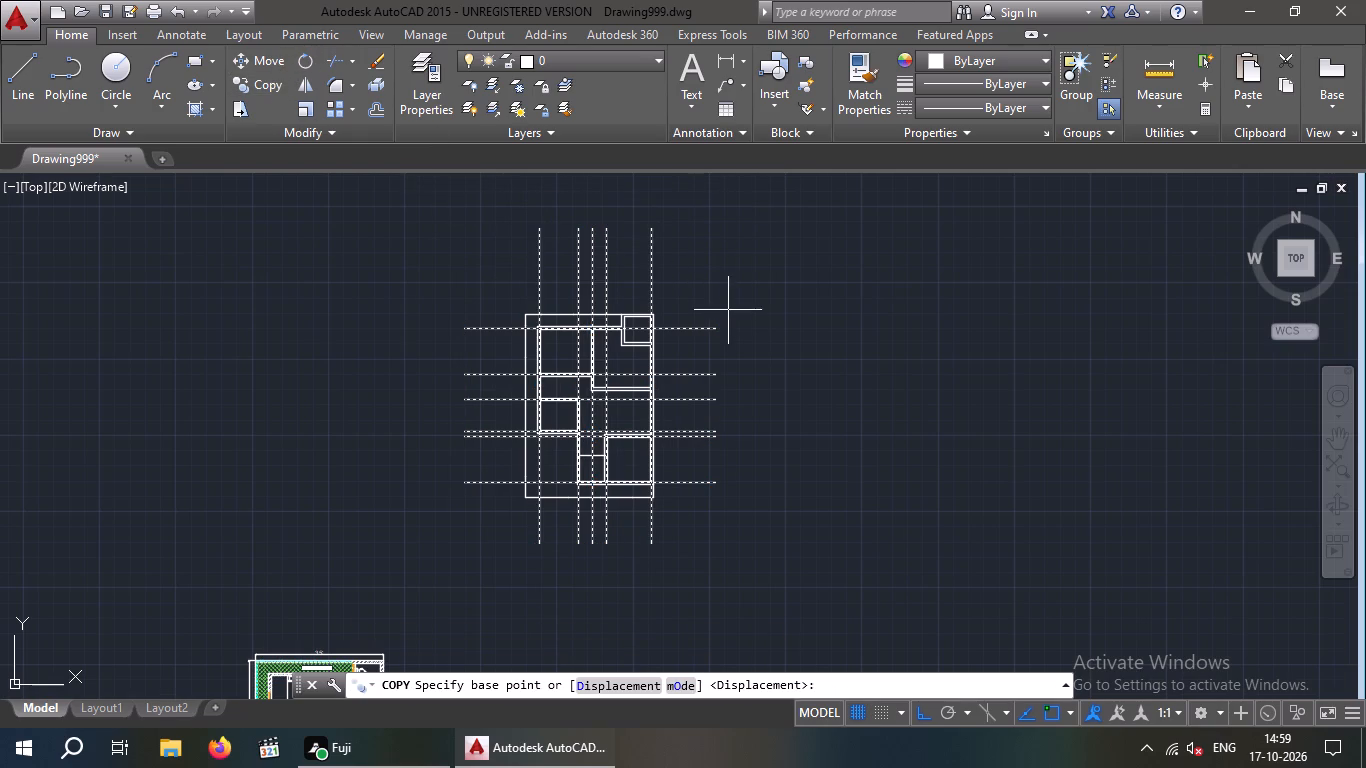
{"action": "left_click_drag", "start_coordinate": [714, 326], "coordinate": [740, 330]}
{"action": "scroll", "coordinate": [948, 338], "scroll_direction": "down", "scroll_amount": 2}
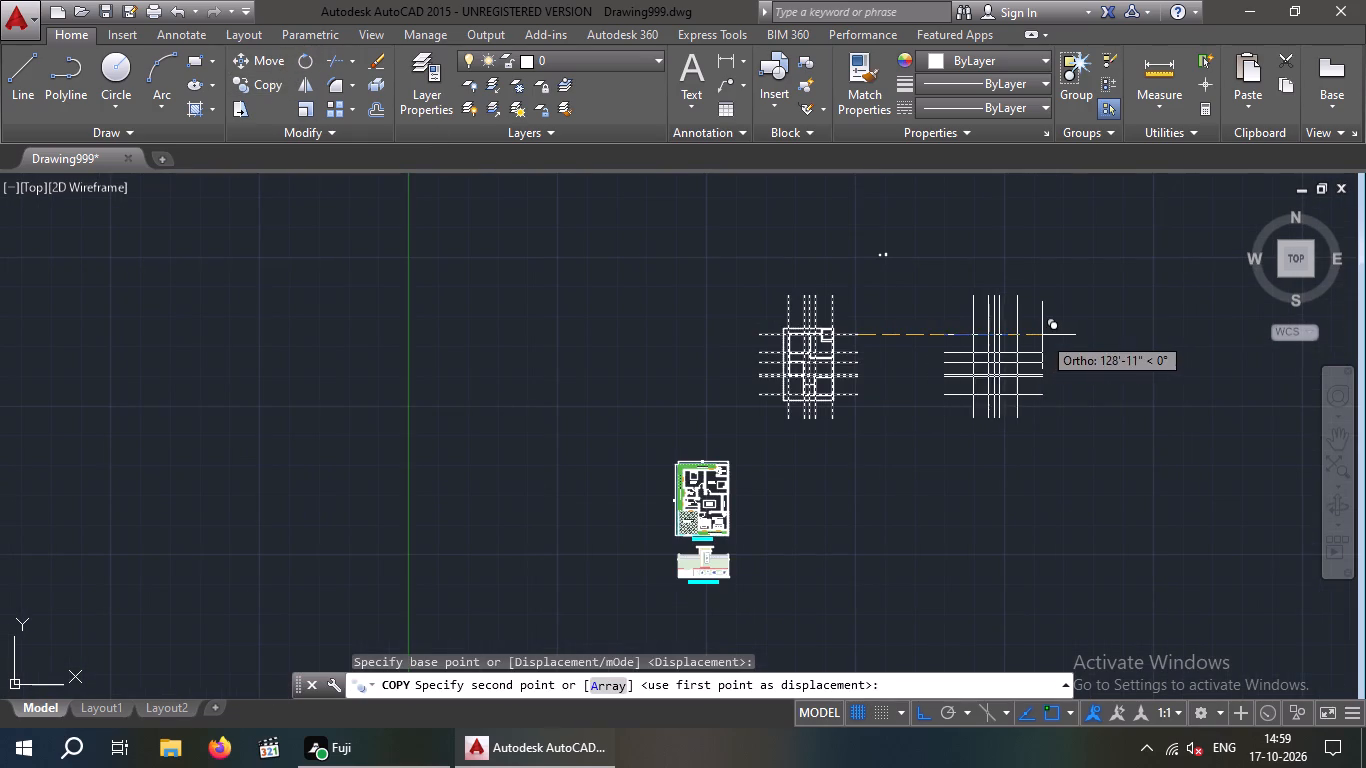
{"action": "left_click", "coordinate": [1042, 335]}
{"action": "key", "text": "Escape"}
Examine the copied construction-line grid and compare it with the floor plan's walls and the original lines.
{"action": "middle_click_drag", "start_coordinate": [1071, 310], "coordinate": [881, 340]}
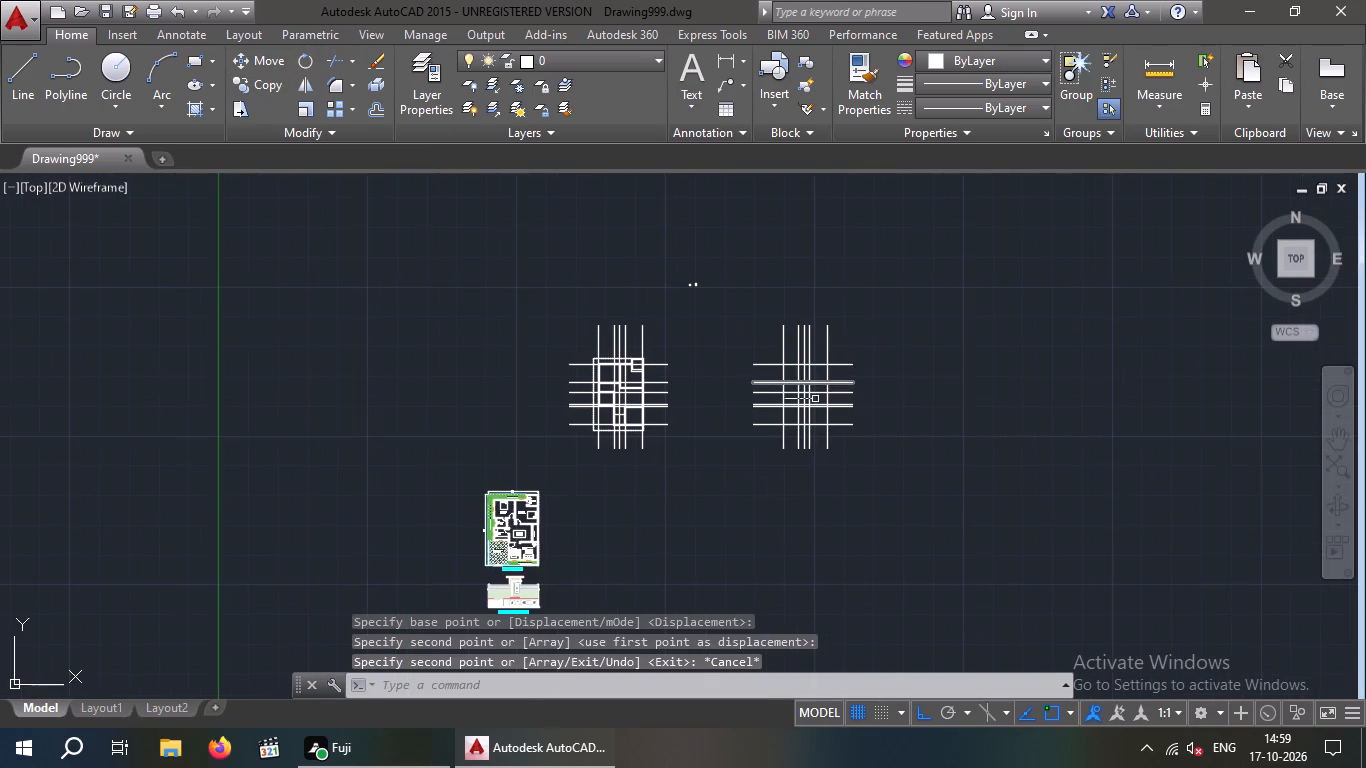
{"action": "scroll", "coordinate": [808, 409], "scroll_direction": "up", "scroll_amount": 4}
{"action": "scroll", "coordinate": [1039, 321], "scroll_direction": "down", "scroll_amount": 2}
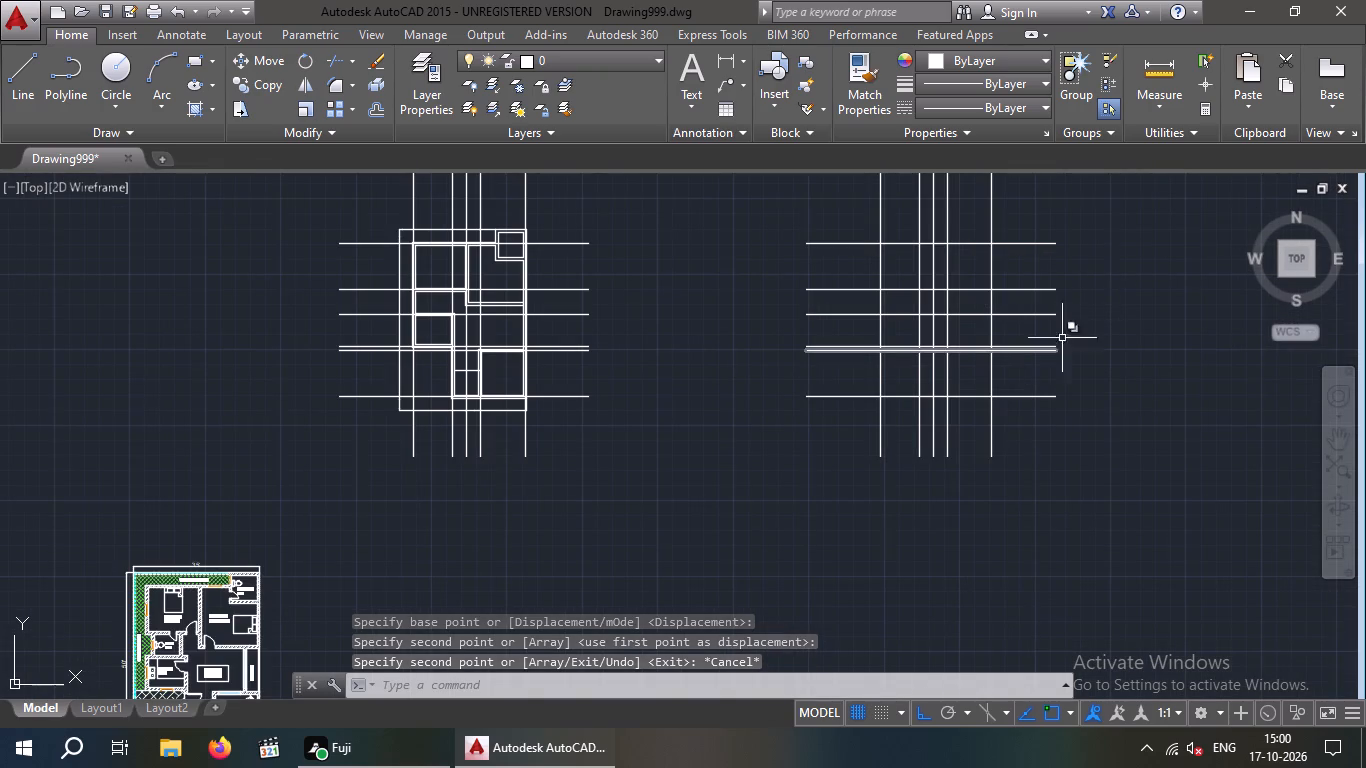
{"action": "middle_click_drag", "start_coordinate": [1143, 308], "coordinate": [997, 339]}
{"action": "middle_click_drag", "start_coordinate": [973, 333], "coordinate": [869, 347]}
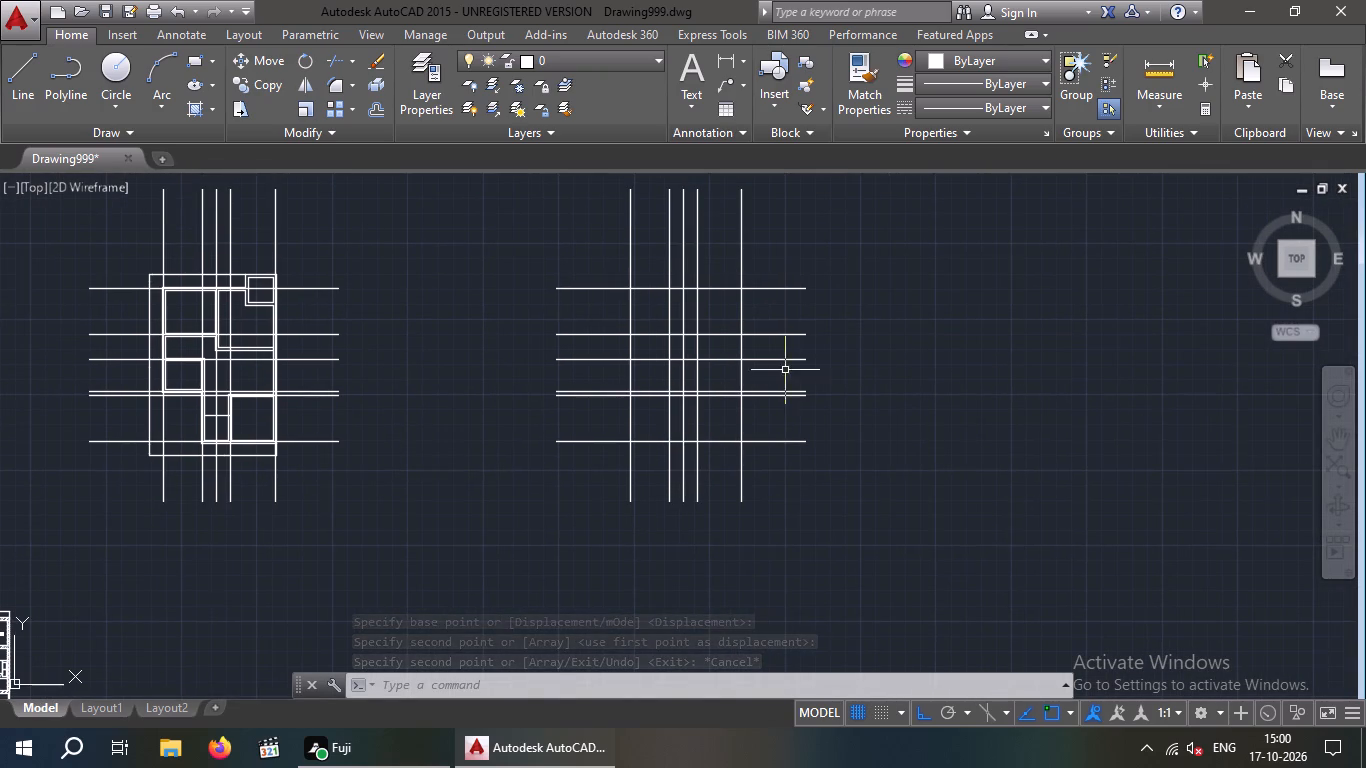
{"action": "middle_click_drag", "start_coordinate": [872, 338], "coordinate": [703, 337]}
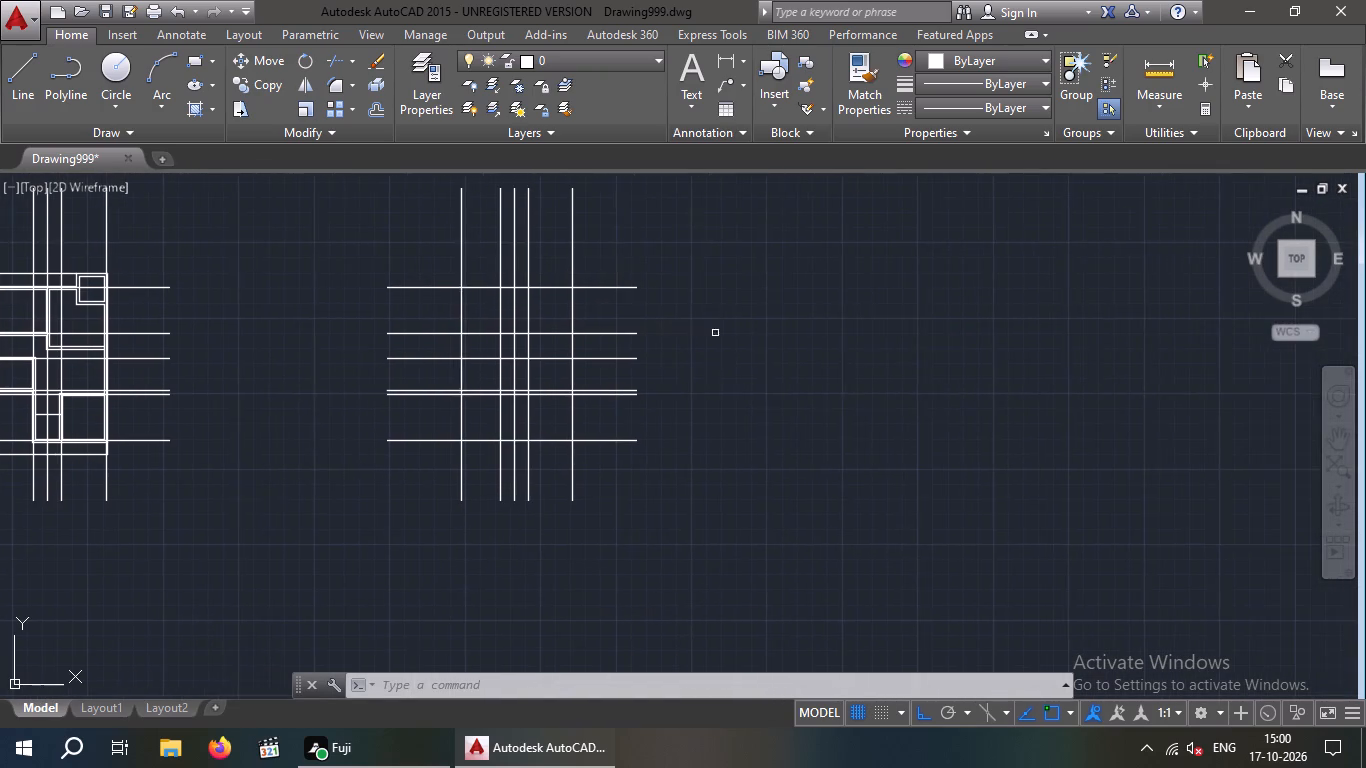
{"action": "scroll", "coordinate": [714, 333], "scroll_direction": "down", "scroll_amount": 1}
{"action": "scroll", "coordinate": [605, 320], "scroll_direction": "up", "scroll_amount": 3}
{"action": "scroll", "coordinate": [637, 316], "scroll_direction": "down", "scroll_amount": 1}
{"action": "middle_click_drag", "start_coordinate": [703, 322], "coordinate": [752, 307]}
{"action": "scroll", "coordinate": [797, 293], "scroll_direction": "down", "scroll_amount": 1}
{"action": "scroll", "coordinate": [692, 380], "scroll_direction": "up", "scroll_amount": 2}
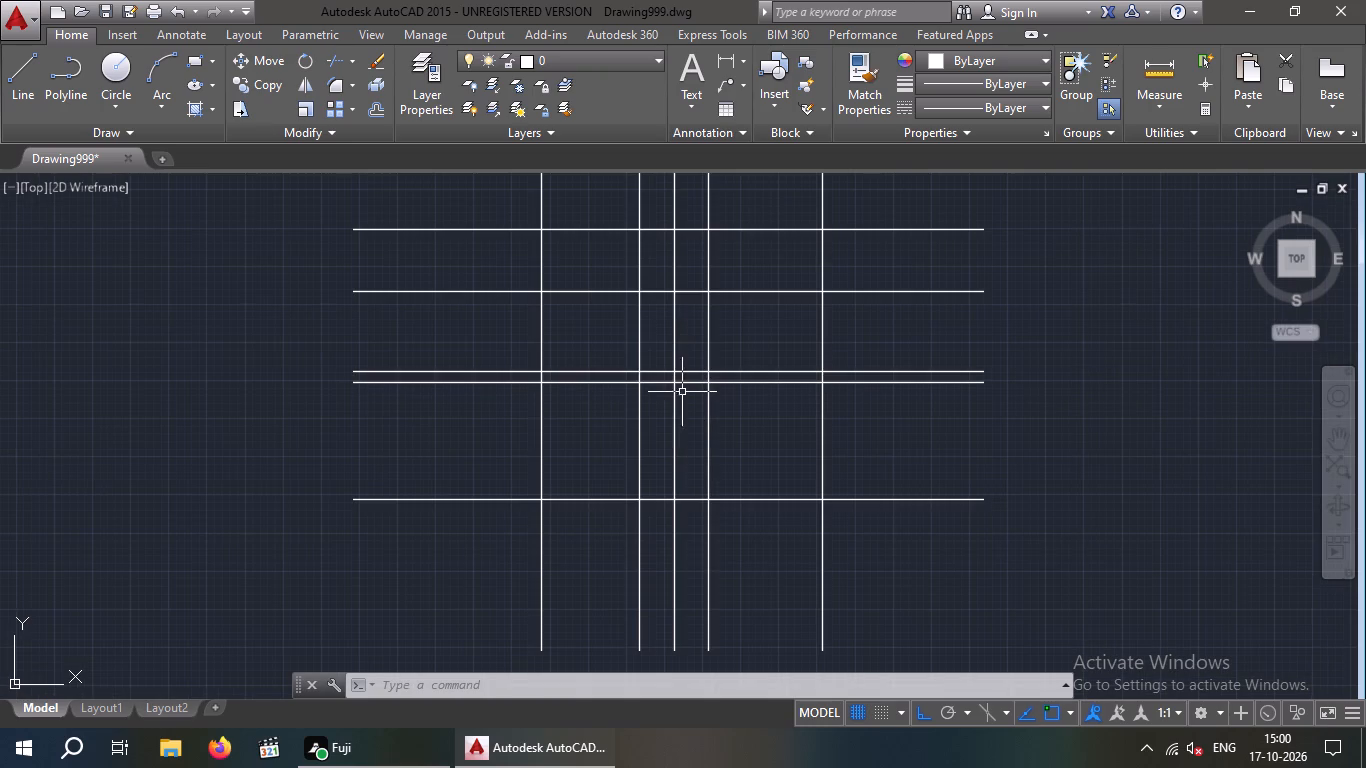
{"action": "scroll", "coordinate": [688, 385], "scroll_direction": "down", "scroll_amount": 2}
{"action": "middle_click_drag", "start_coordinate": [812, 388], "coordinate": [890, 357]}
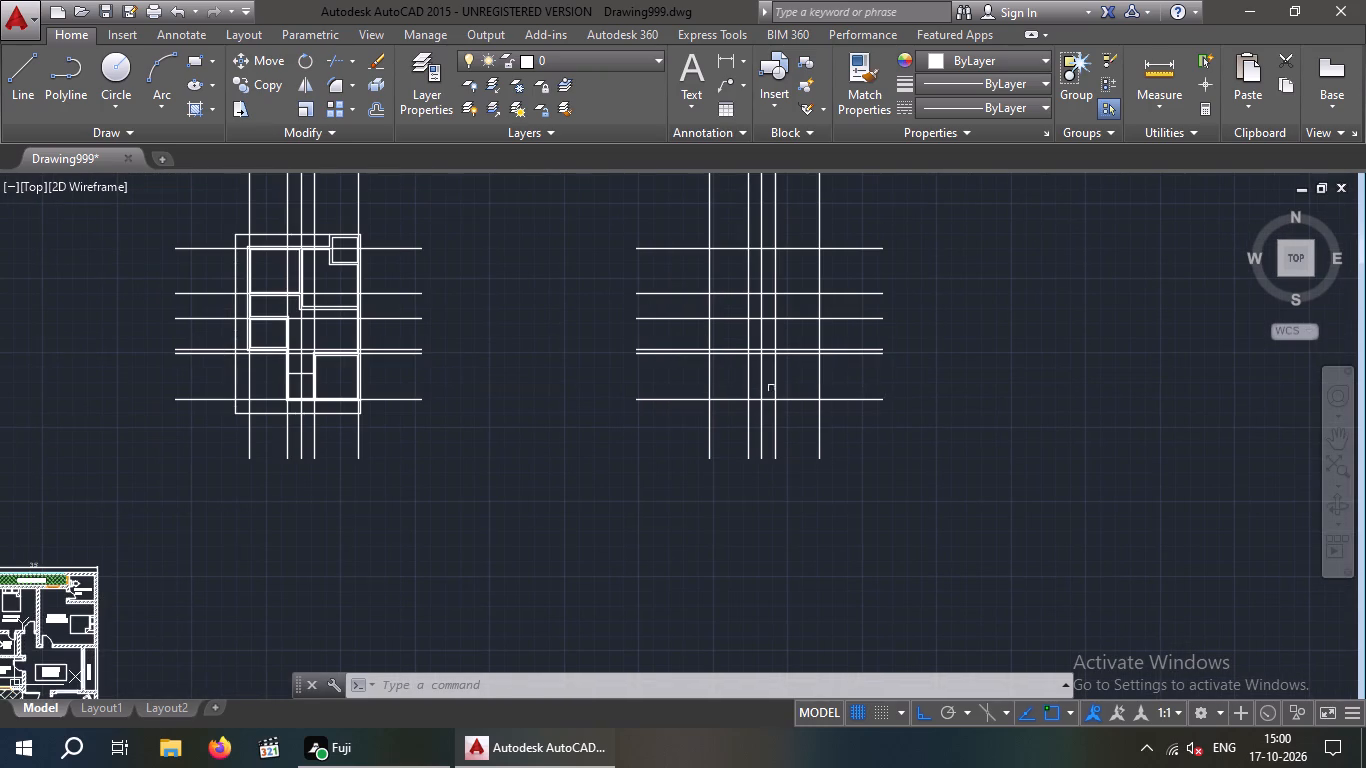
{"action": "scroll", "coordinate": [339, 363], "scroll_direction": "up", "scroll_amount": 4}
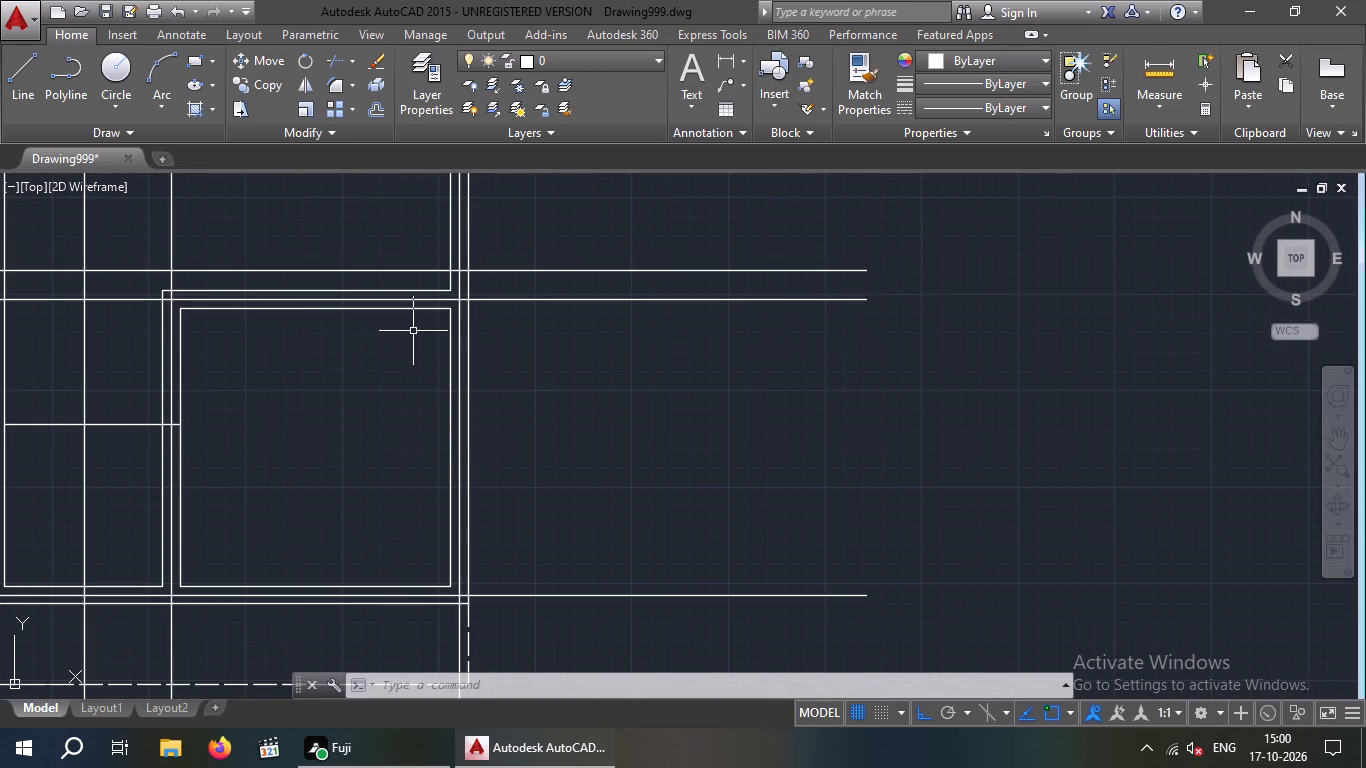
{"action": "middle_click_drag", "start_coordinate": [401, 346], "coordinate": [529, 348]}
{"action": "scroll", "coordinate": [473, 349], "scroll_direction": "down", "scroll_amount": 1}
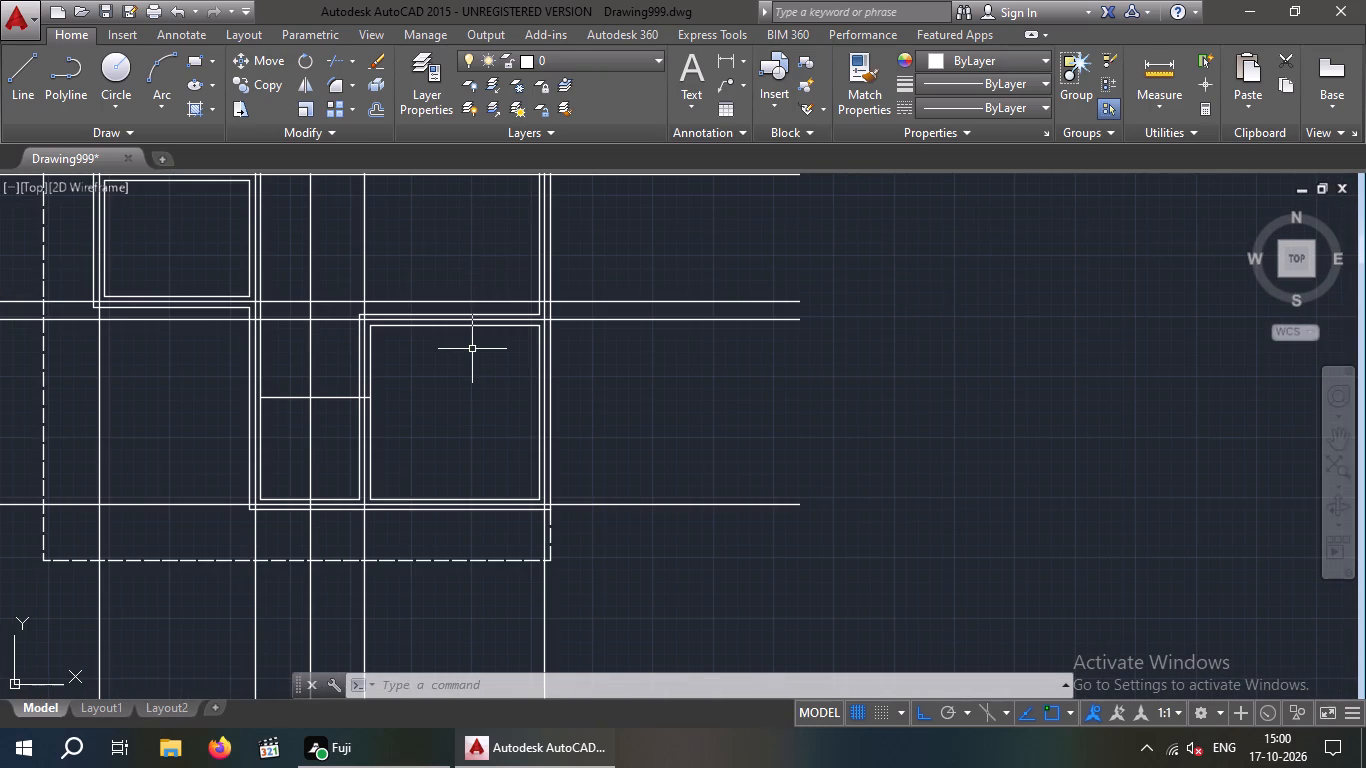
{"action": "middle_click_drag", "start_coordinate": [621, 346], "coordinate": [813, 345]}
{"action": "scroll", "coordinate": [626, 368], "scroll_direction": "down", "scroll_amount": 2}
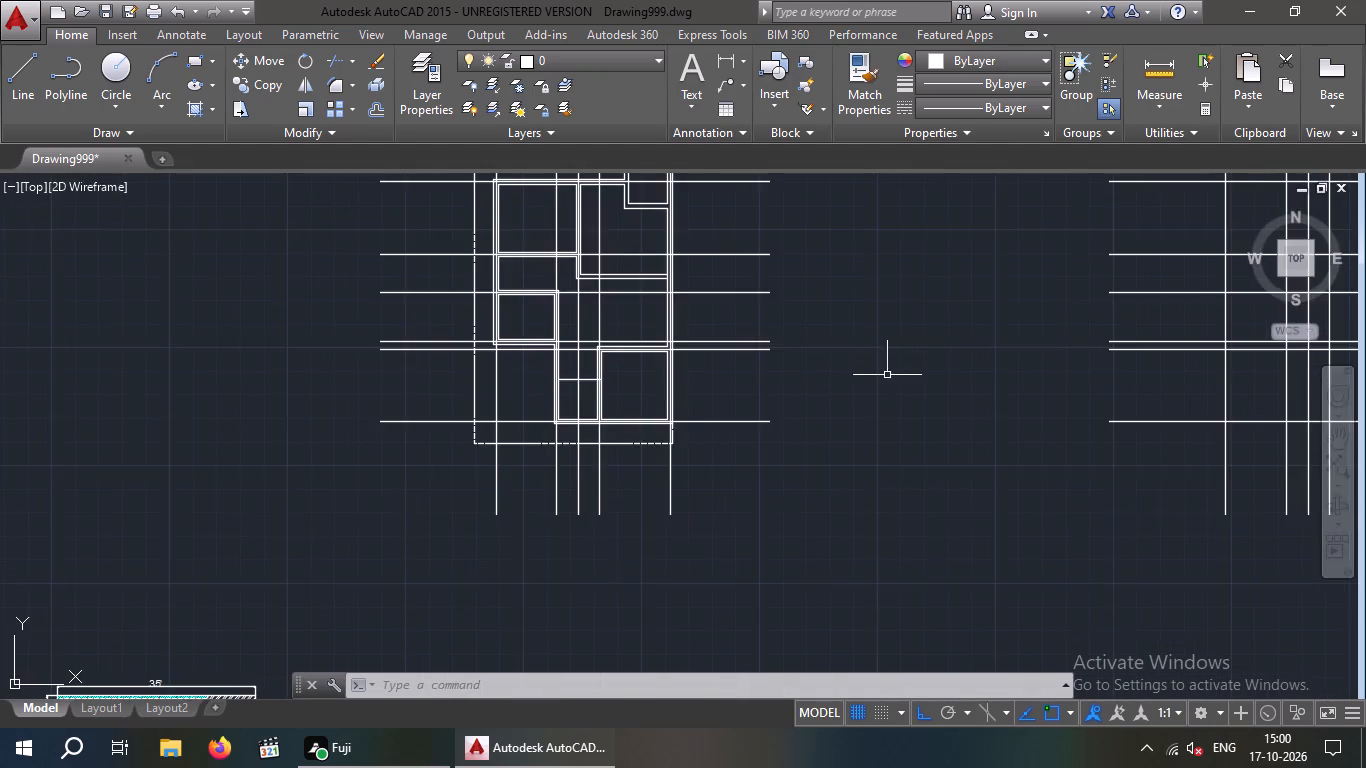
{"action": "middle_click_drag", "start_coordinate": [887, 375], "coordinate": [440, 430]}
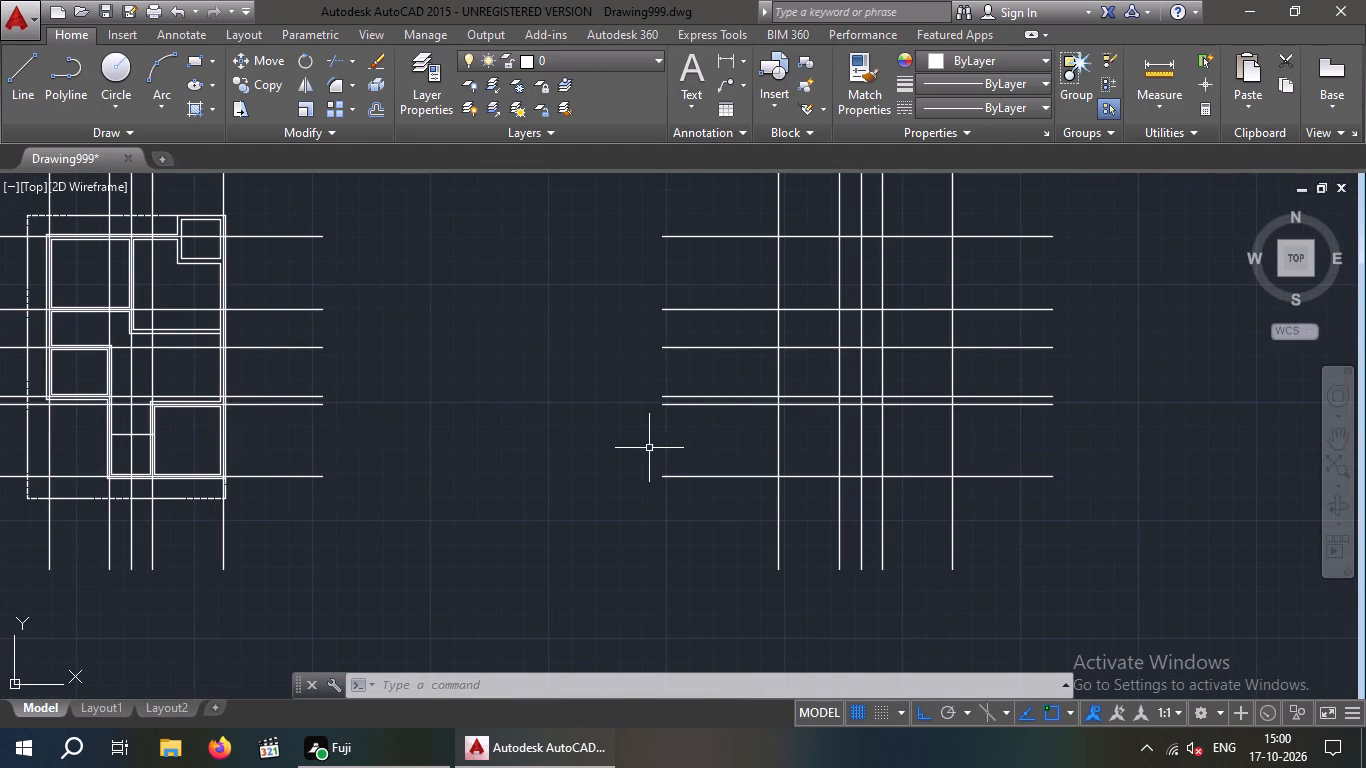
{"action": "scroll", "coordinate": [650, 331], "scroll_direction": "down", "scroll_amount": 1}
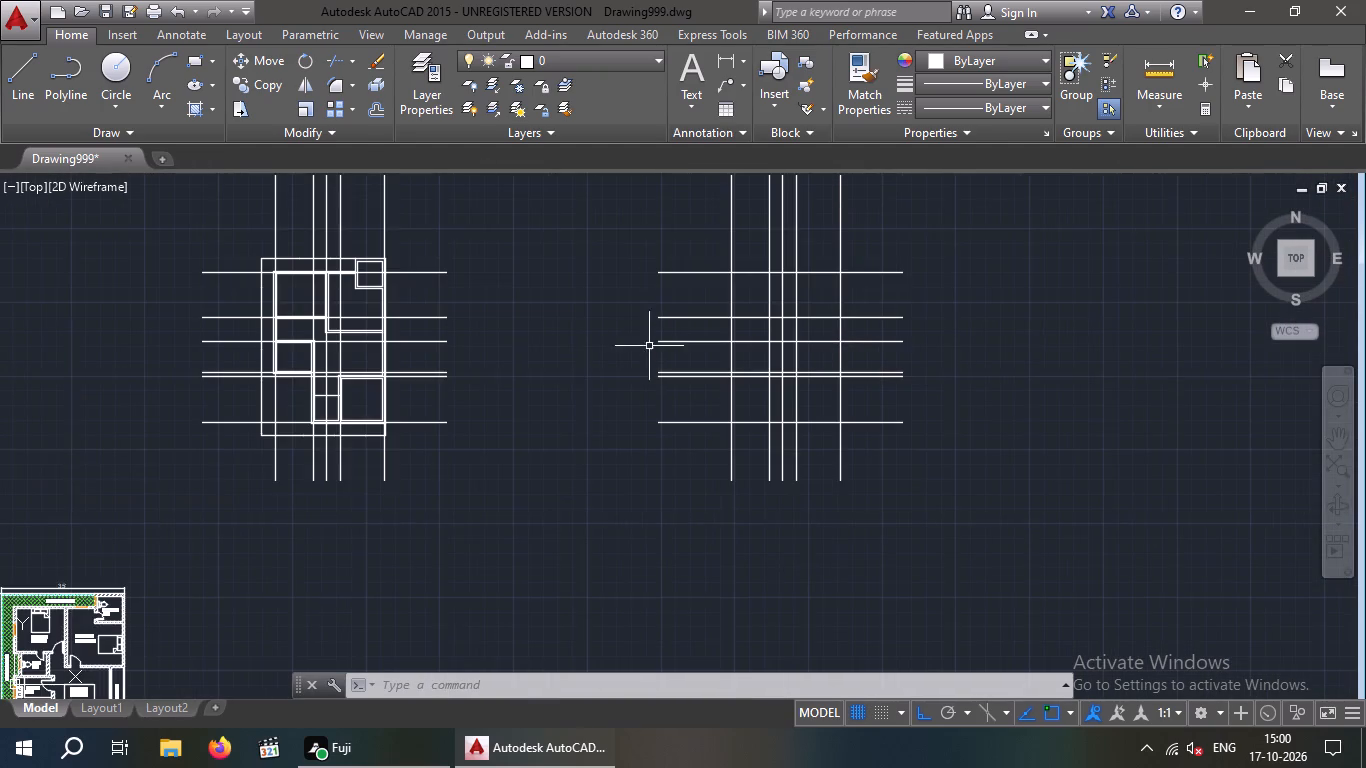
{"action": "middle_click_drag", "start_coordinate": [578, 388], "coordinate": [765, 367]}
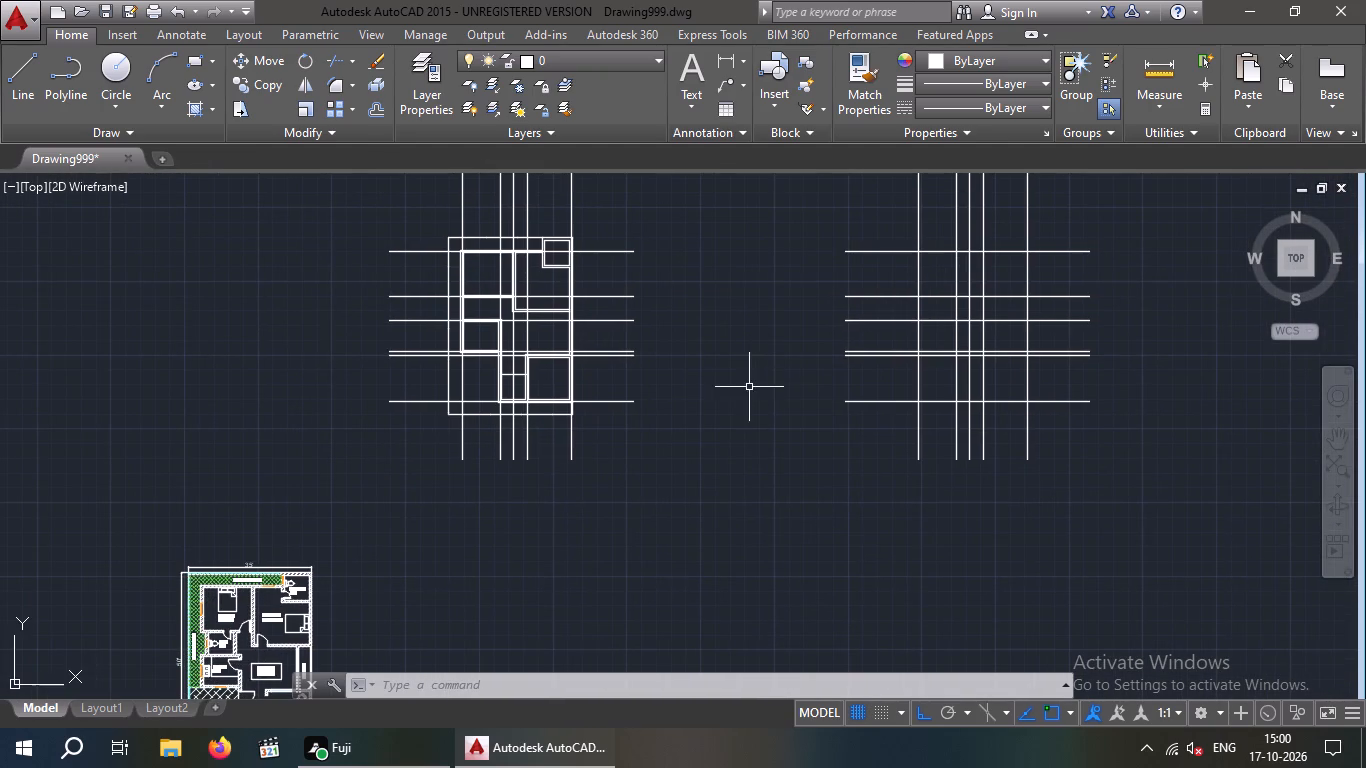
{"action": "scroll", "coordinate": [948, 279], "scroll_direction": "up", "scroll_amount": 1}
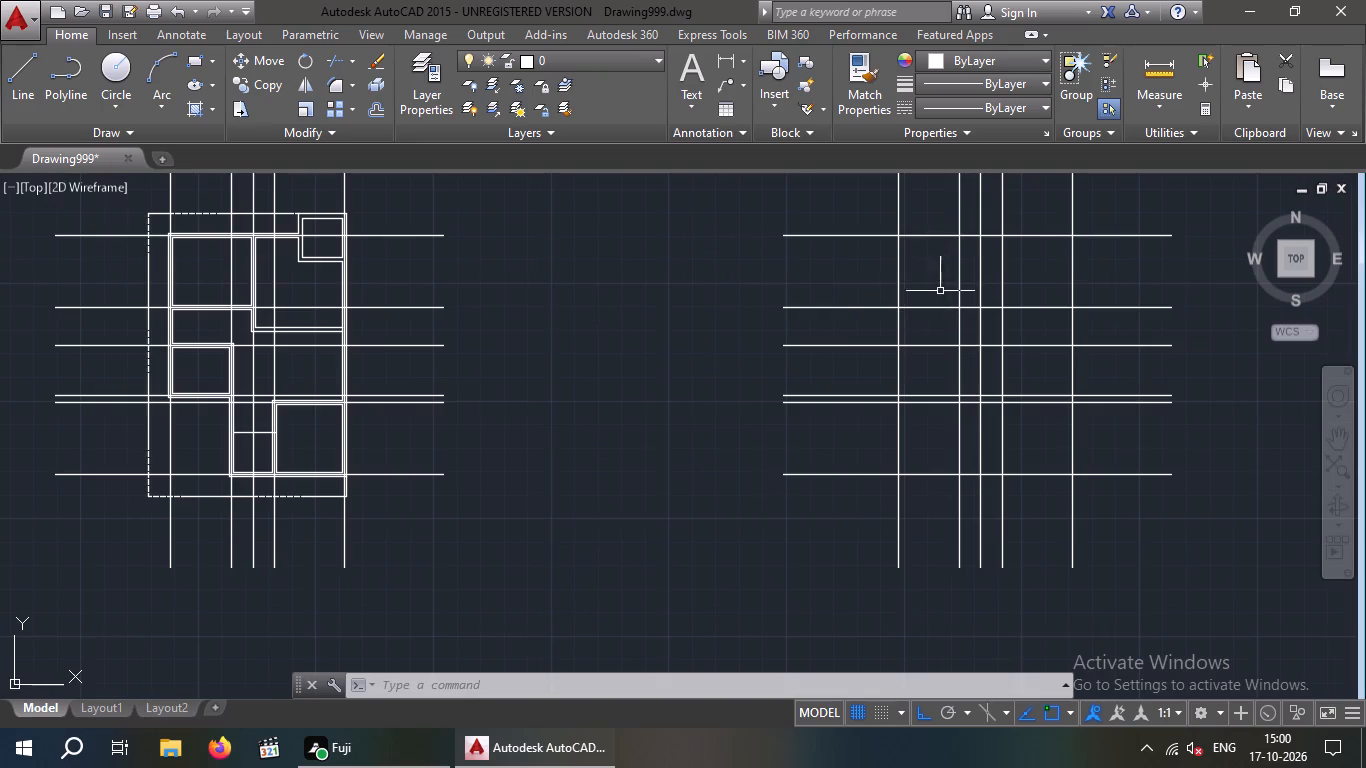
{"action": "middle_click_drag", "start_coordinate": [842, 330], "coordinate": [650, 382]}
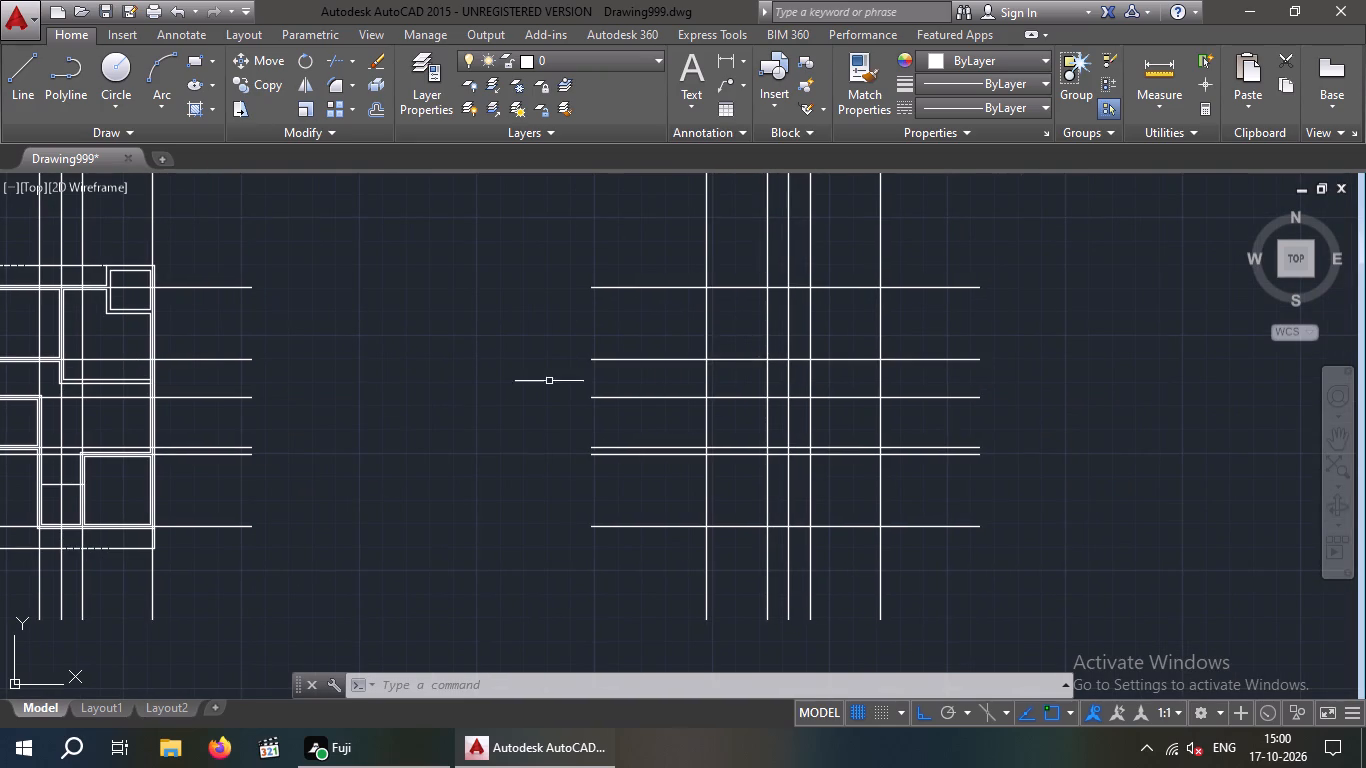
{"action": "scroll", "coordinate": [537, 383], "scroll_direction": "down", "scroll_amount": 1}
{"action": "middle_click_drag", "start_coordinate": [458, 411], "coordinate": [462, 485]}
{"action": "scroll", "coordinate": [468, 442], "scroll_direction": "down", "scroll_amount": 1}
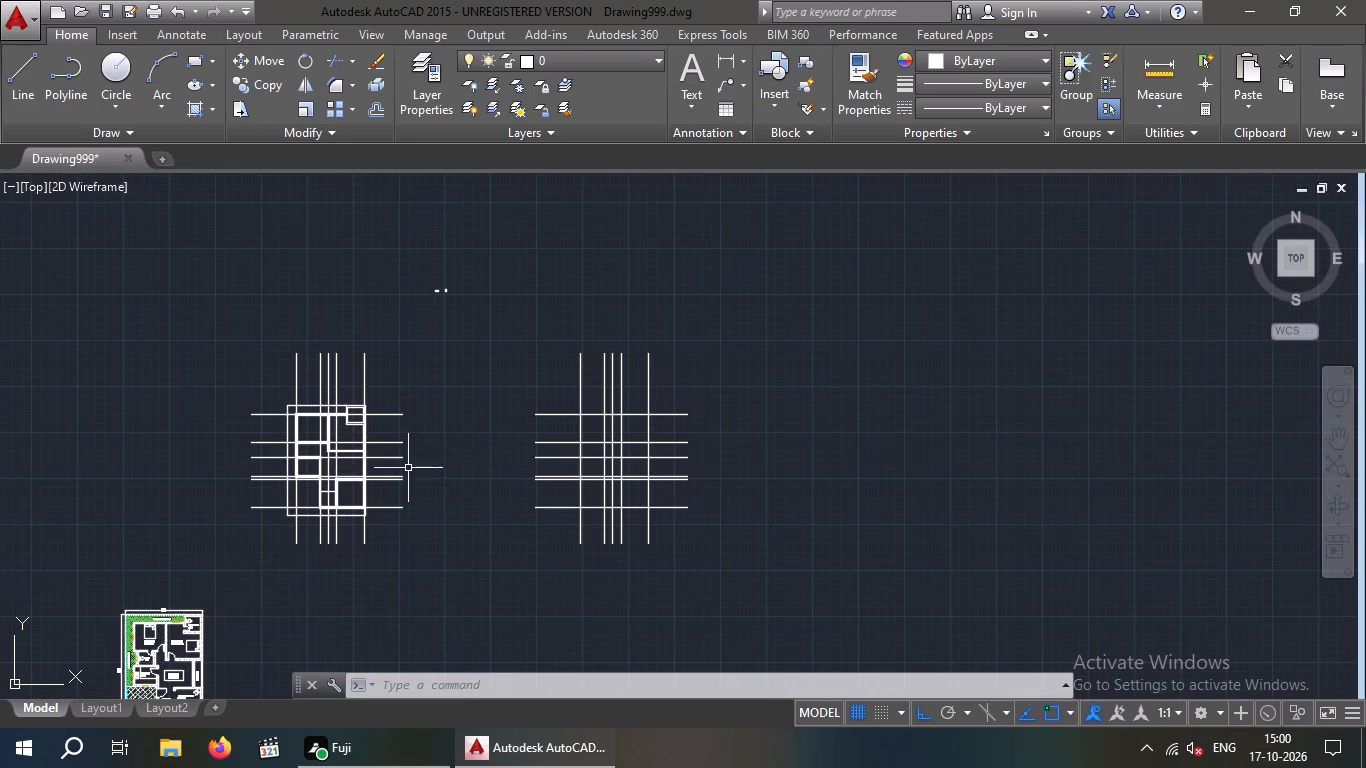
{"action": "middle_click_drag", "start_coordinate": [413, 466], "coordinate": [508, 448]}
{"action": "scroll", "coordinate": [420, 405], "scroll_direction": "up", "scroll_amount": 5}
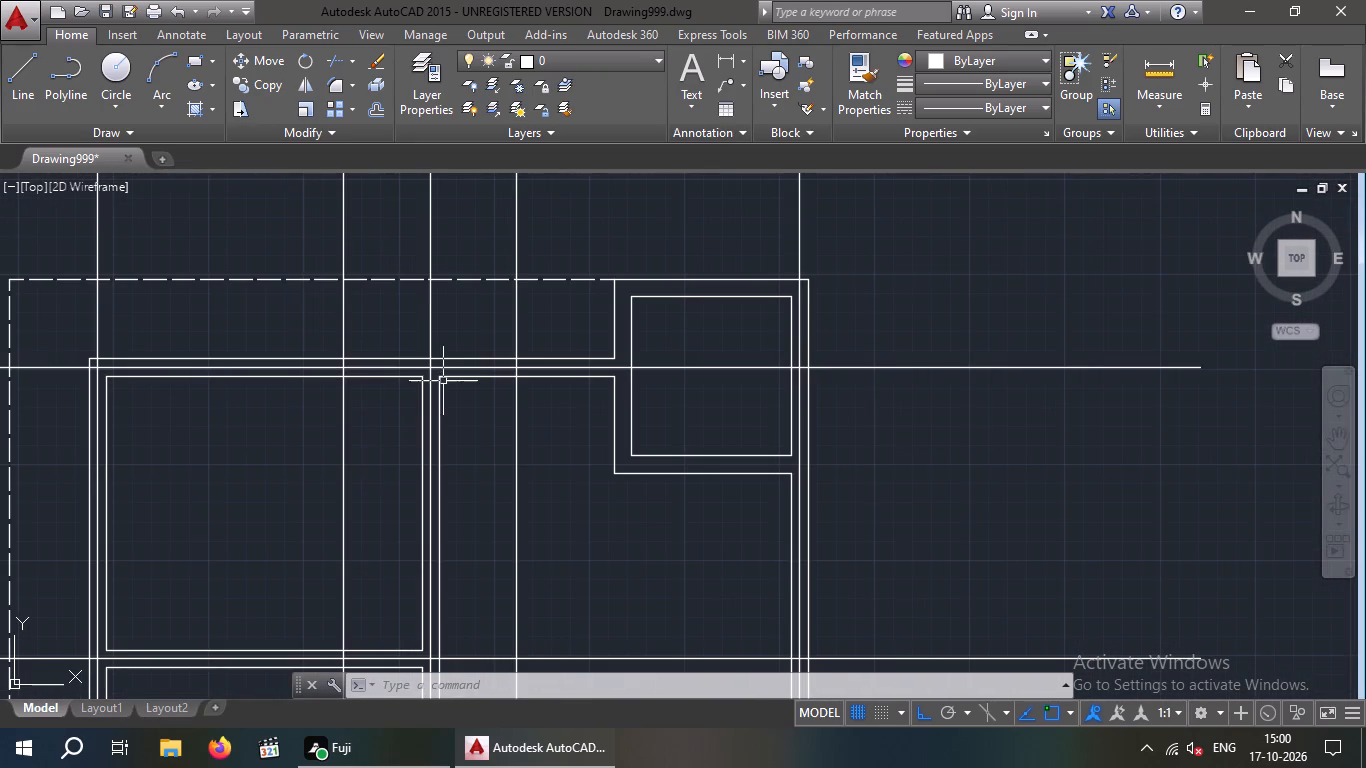
{"action": "scroll", "coordinate": [432, 380], "scroll_direction": "down", "scroll_amount": 3}
{"action": "middle_click_drag", "start_coordinate": [635, 338], "coordinate": [424, 484]}
{"action": "middle_click_drag", "start_coordinate": [540, 457], "coordinate": [460, 489]}
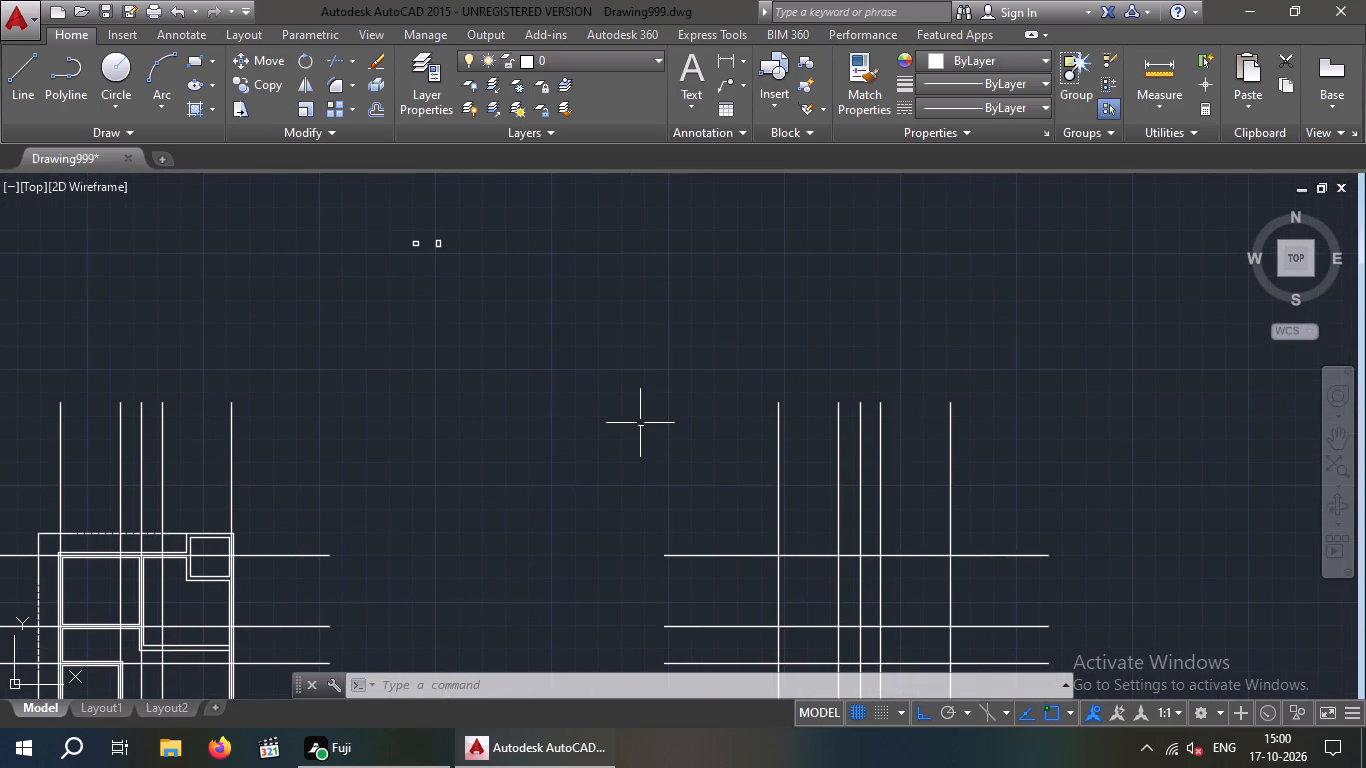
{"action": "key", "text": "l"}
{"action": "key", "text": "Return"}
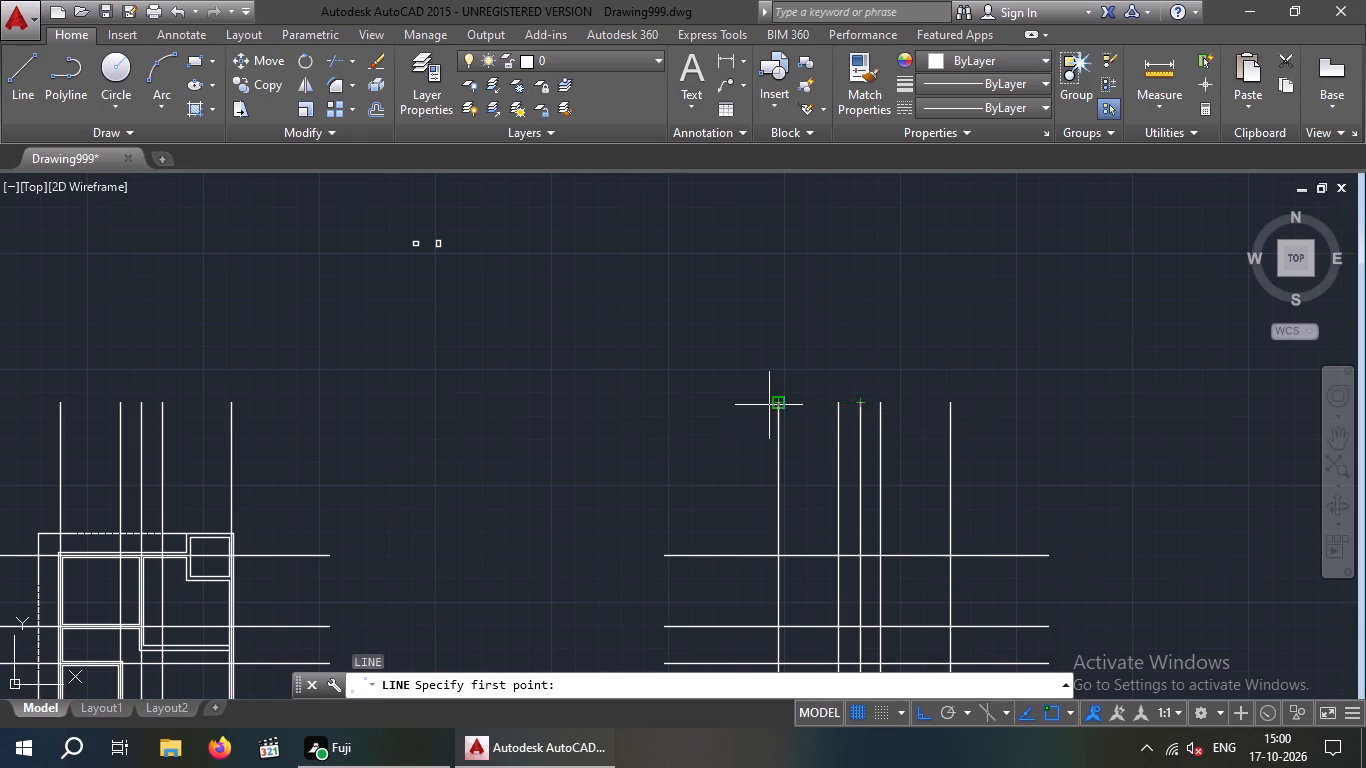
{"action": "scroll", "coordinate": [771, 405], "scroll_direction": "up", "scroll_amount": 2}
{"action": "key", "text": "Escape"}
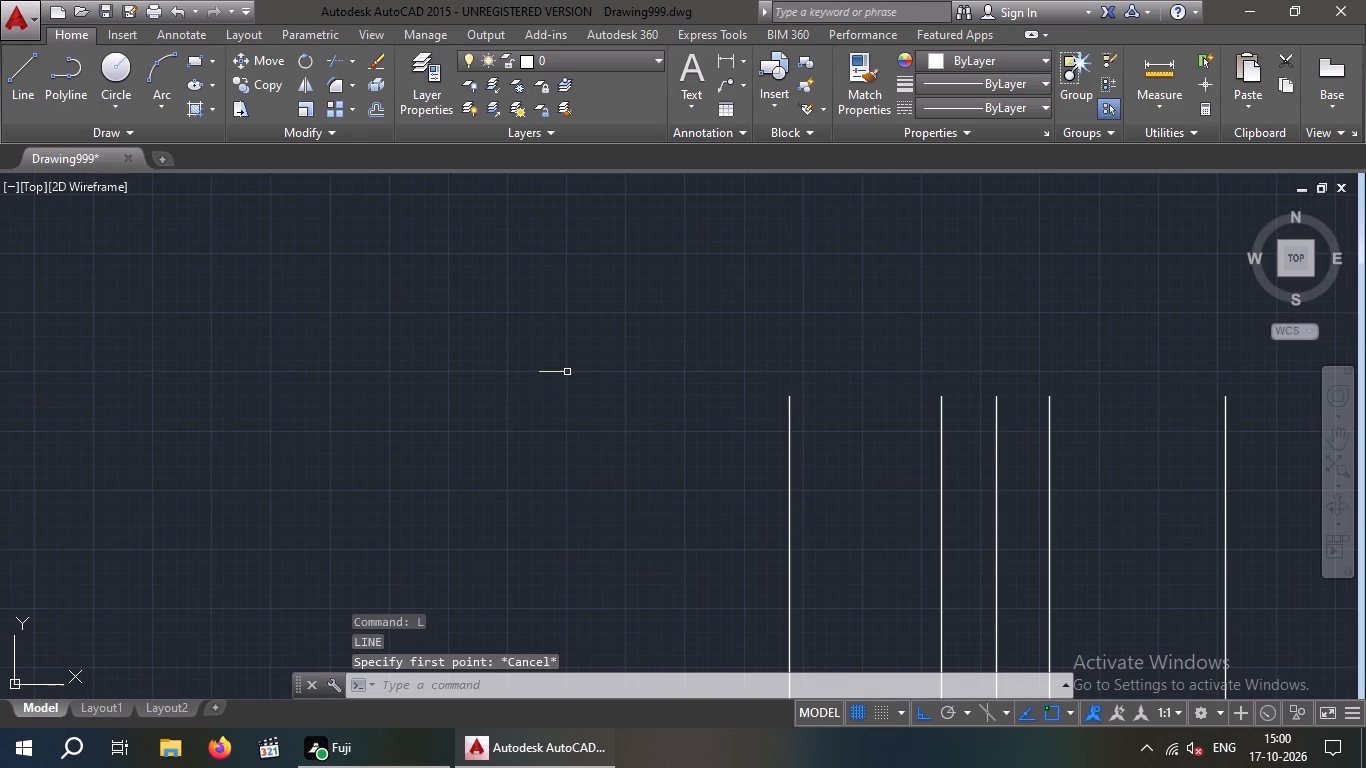
Draw a circle of about 9" radius centred on the top end of the copied grid's leftmost vertical line.
{"action": "left_click", "coordinate": [113, 74]}
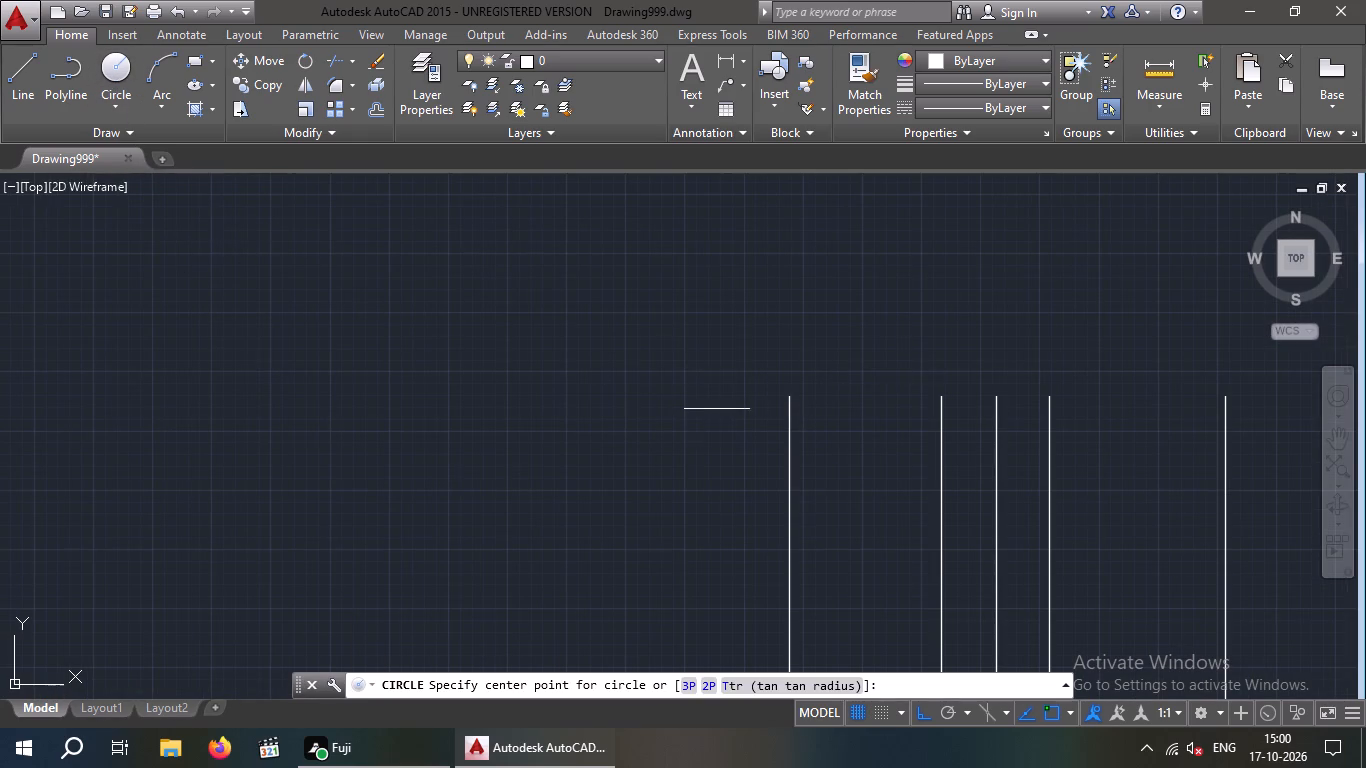
{"action": "scroll", "coordinate": [779, 407], "scroll_direction": "up", "scroll_amount": 3}
{"action": "left_click", "coordinate": [815, 364]}
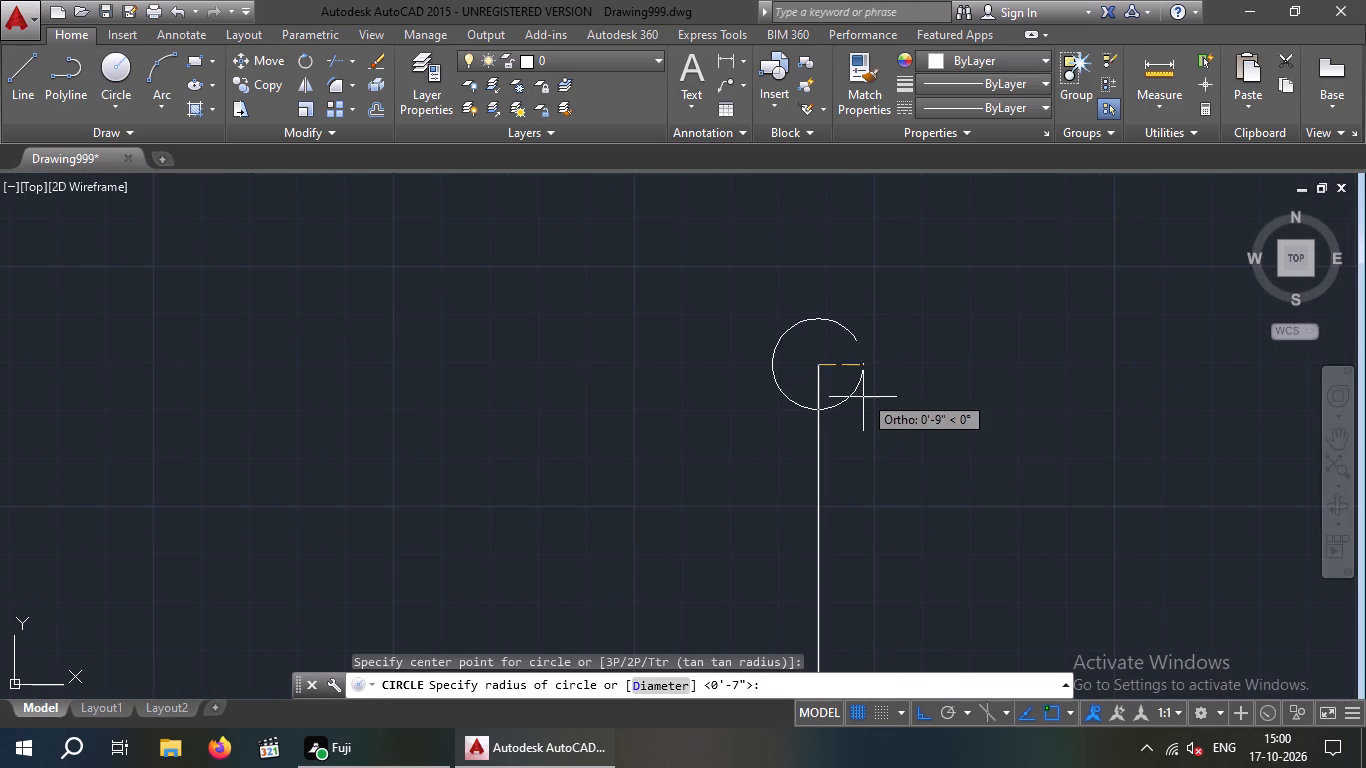
{"action": "left_click", "coordinate": [862, 398]}
{"action": "scroll", "coordinate": [864, 394], "scroll_direction": "down", "scroll_amount": 2}
Draw a circle of about 9" radius centred on the top end of the copied grid's middle vertical line.
{"action": "key", "text": "space"}
{"action": "key", "text": "space"}
{"action": "scroll", "coordinate": [894, 368], "scroll_direction": "down", "scroll_amount": 2}
{"action": "middle_click_drag", "start_coordinate": [737, 365], "coordinate": [435, 417]}
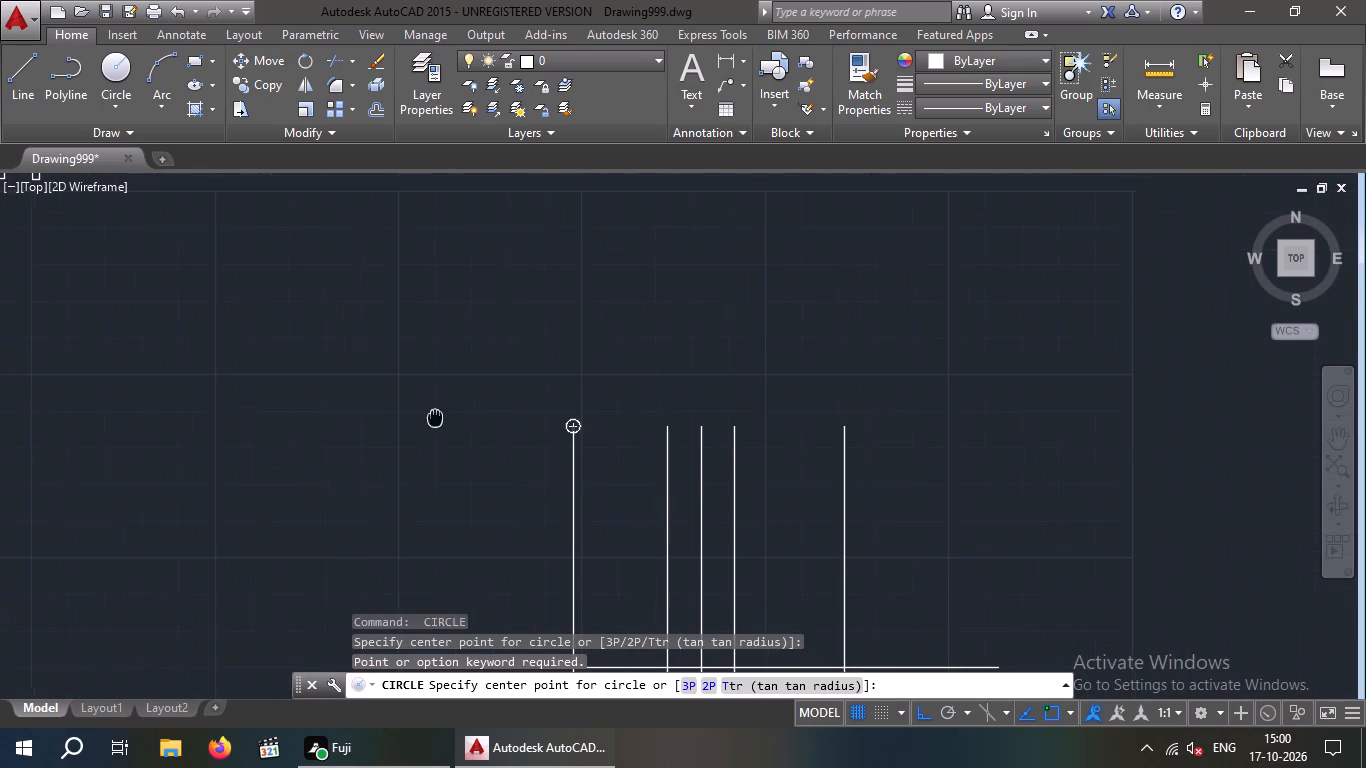
{"action": "scroll", "coordinate": [729, 431], "scroll_direction": "up", "scroll_amount": 2}
{"action": "left_click_drag", "start_coordinate": [658, 419], "coordinate": [666, 437]}
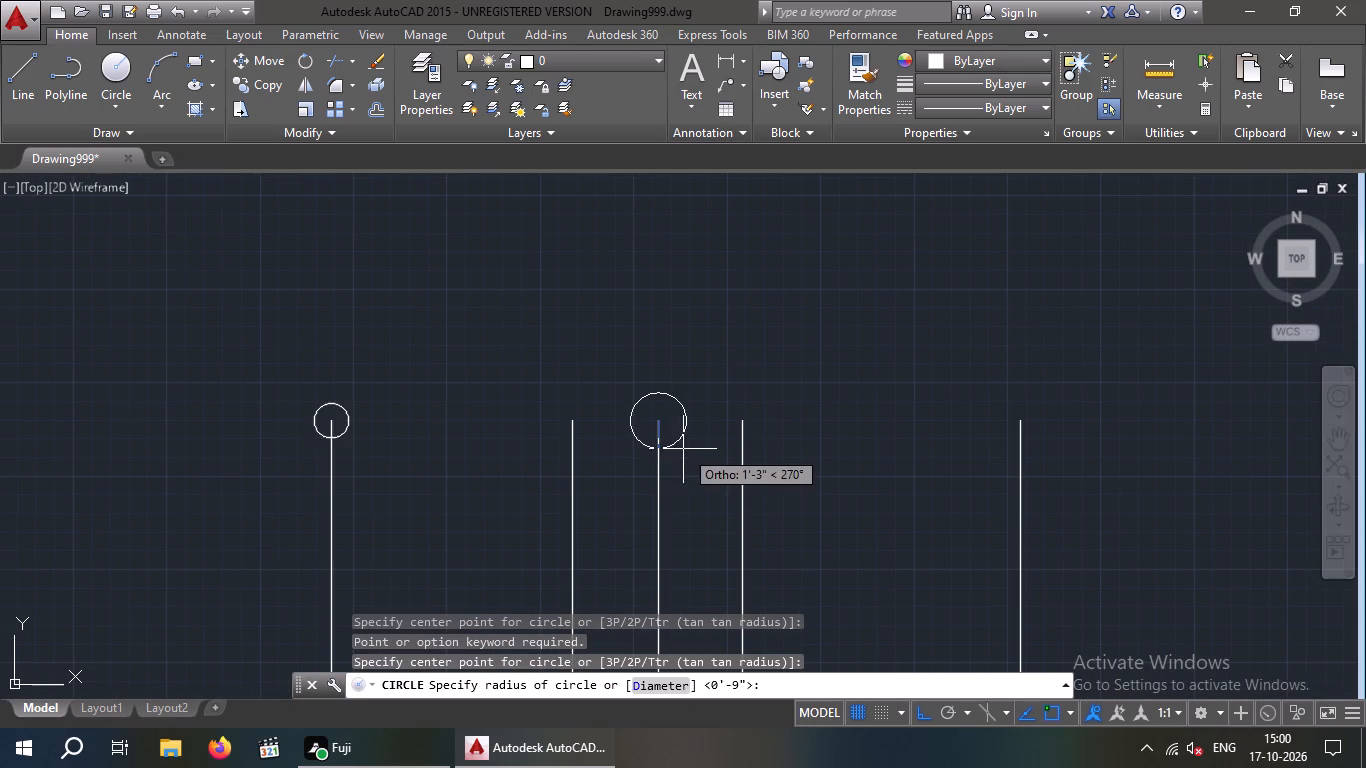
{"action": "left_click", "coordinate": [665, 436]}
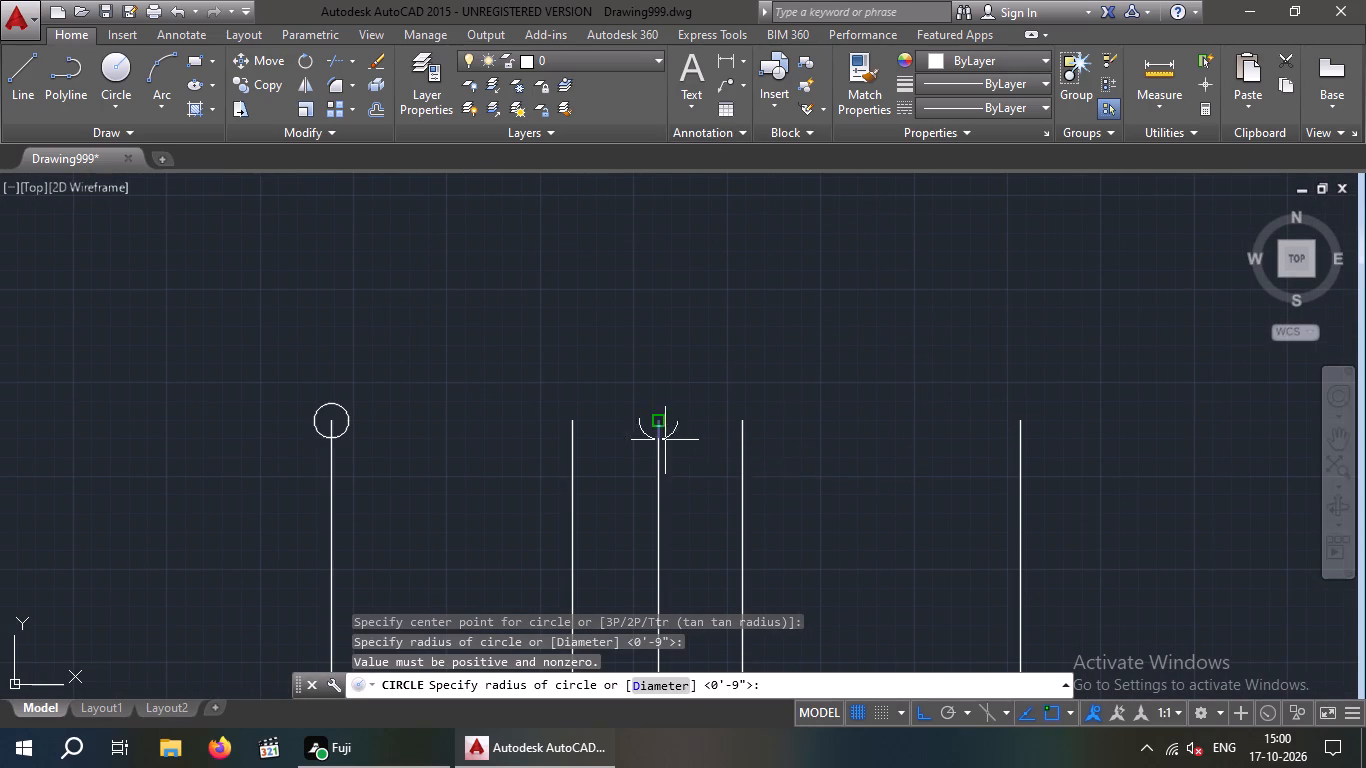
{"action": "left_click", "coordinate": [665, 435]}
{"action": "key", "text": "space"}
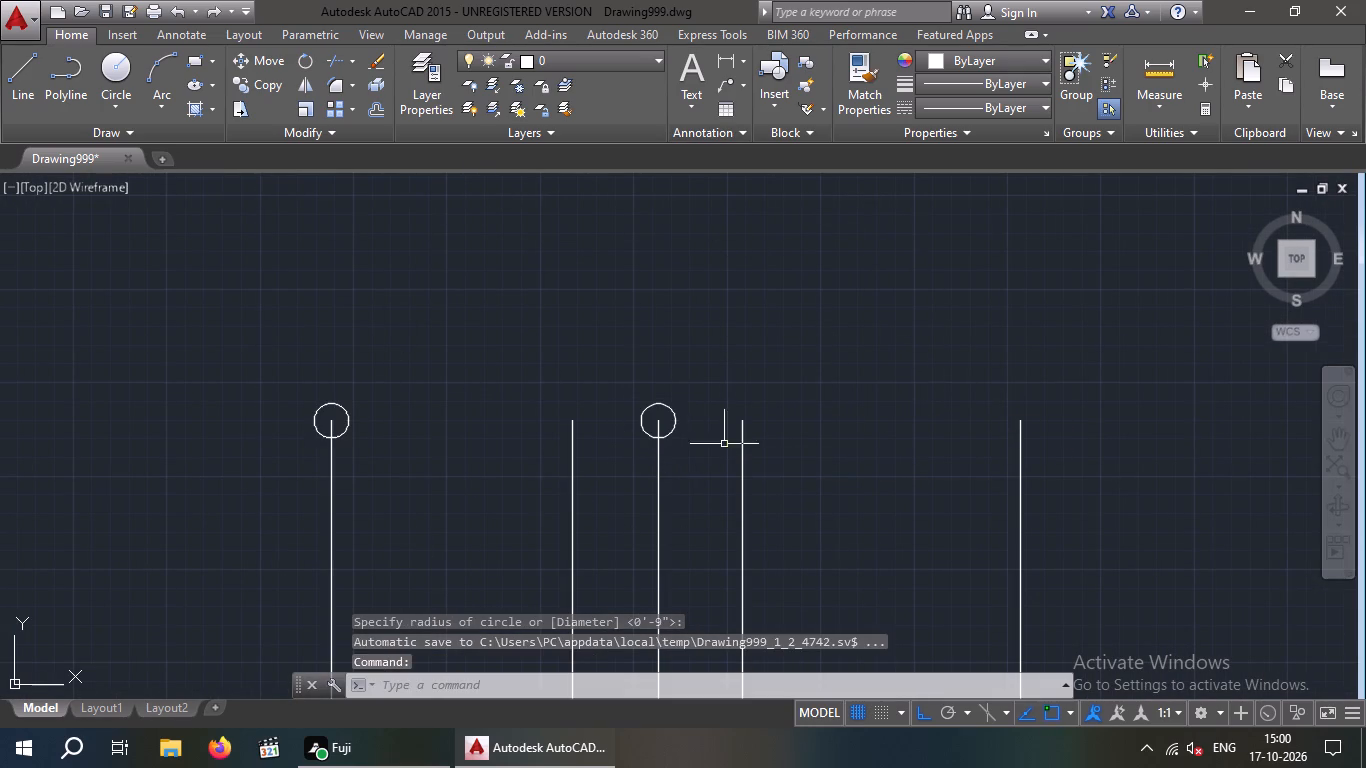
Draw a circle of about 9" radius centred on the top end of the copied grid's rightmost vertical line.
{"action": "key", "text": "space"}
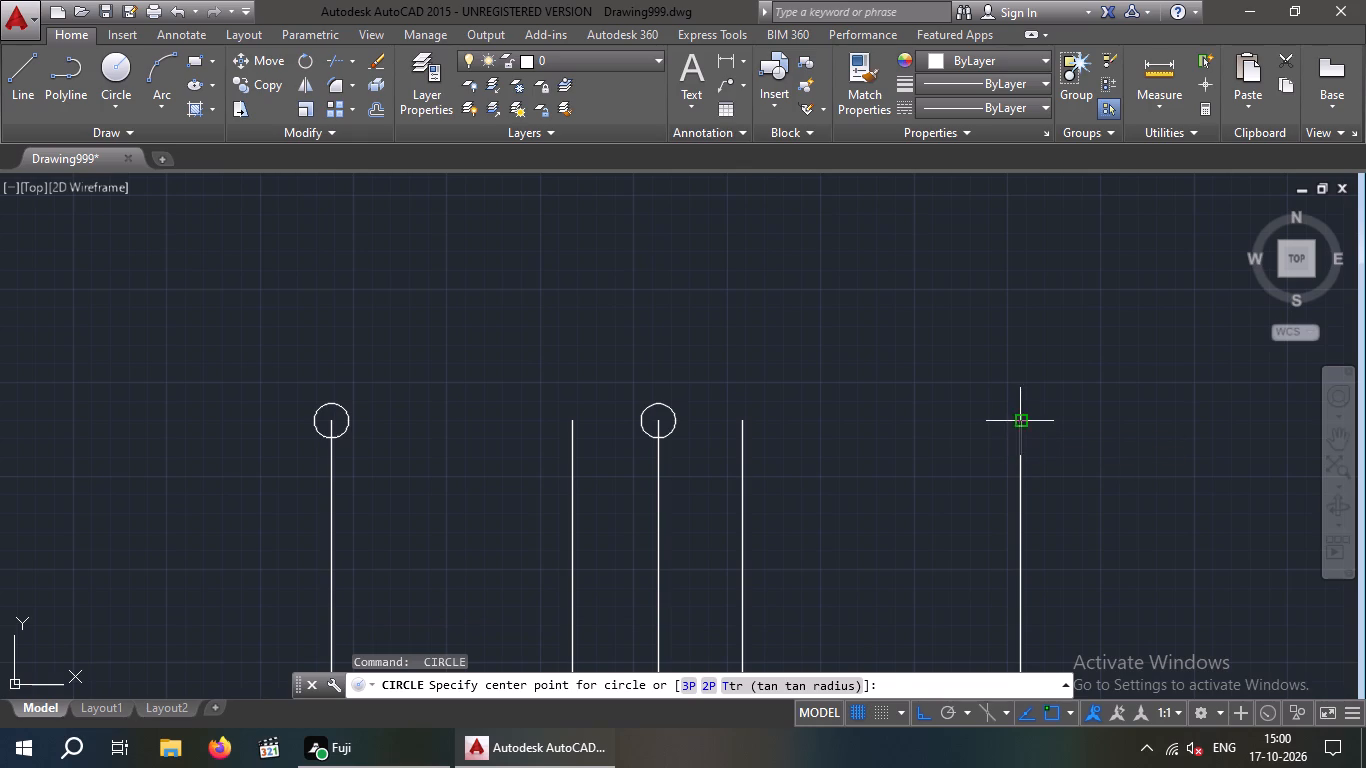
{"action": "left_click", "coordinate": [1020, 421]}
{"action": "left_click", "coordinate": [1028, 437]}
{"action": "key", "text": "space"}
Compare the copied grid and its circles with the construction lines running through the floor plan.
{"action": "scroll", "coordinate": [955, 443], "scroll_direction": "down", "scroll_amount": 2}
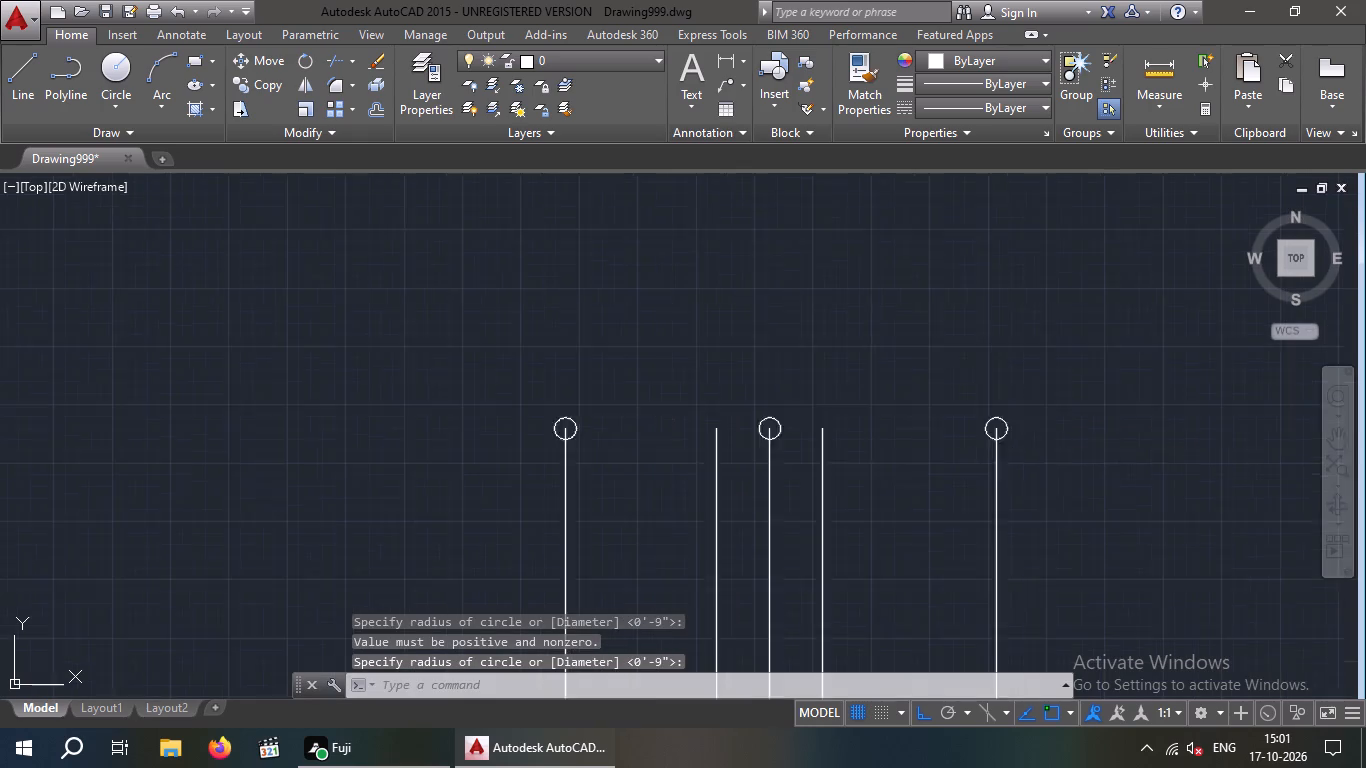
{"action": "middle_click_drag", "start_coordinate": [899, 501], "coordinate": [867, 463]}
{"action": "scroll", "coordinate": [889, 453], "scroll_direction": "down", "scroll_amount": 1}
{"action": "middle_click_drag", "start_coordinate": [888, 501], "coordinate": [863, 435]}
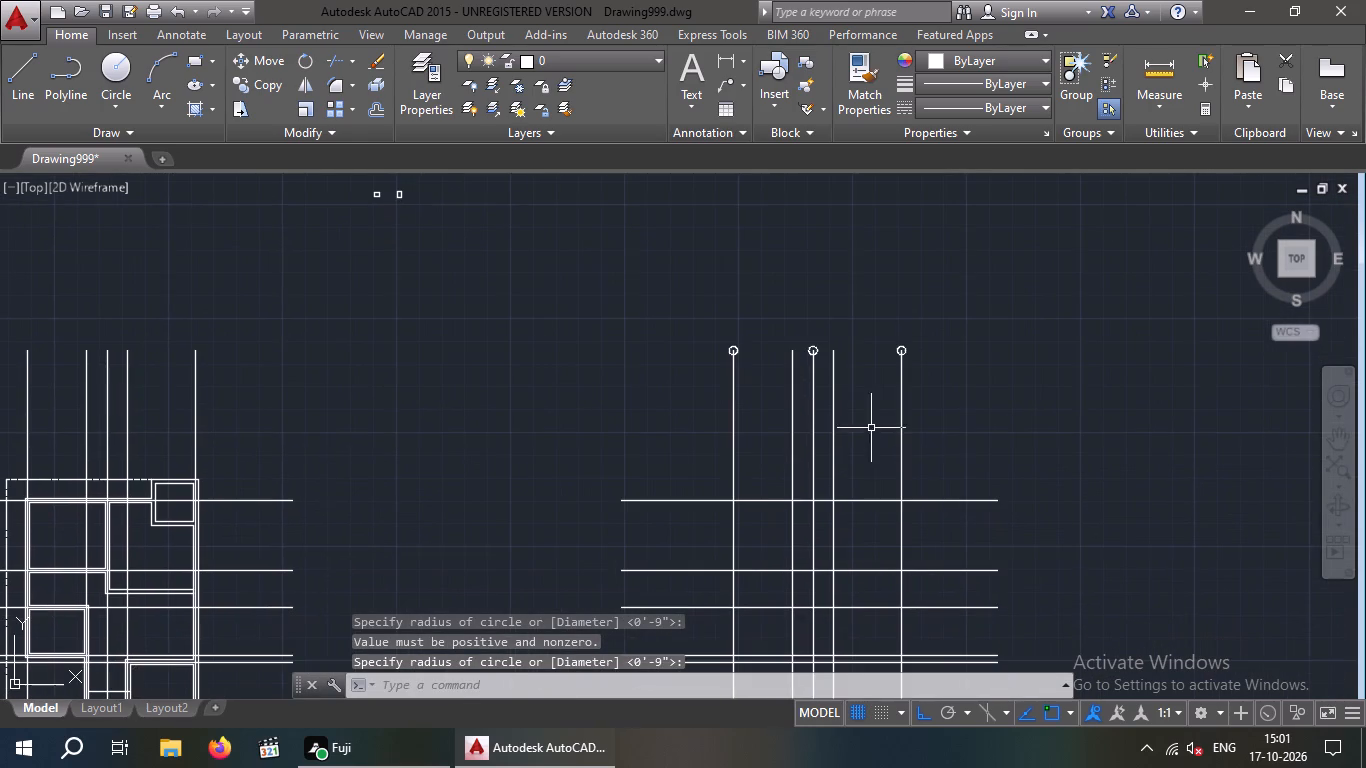
{"action": "middle_click_drag", "start_coordinate": [311, 426], "coordinate": [413, 347]}
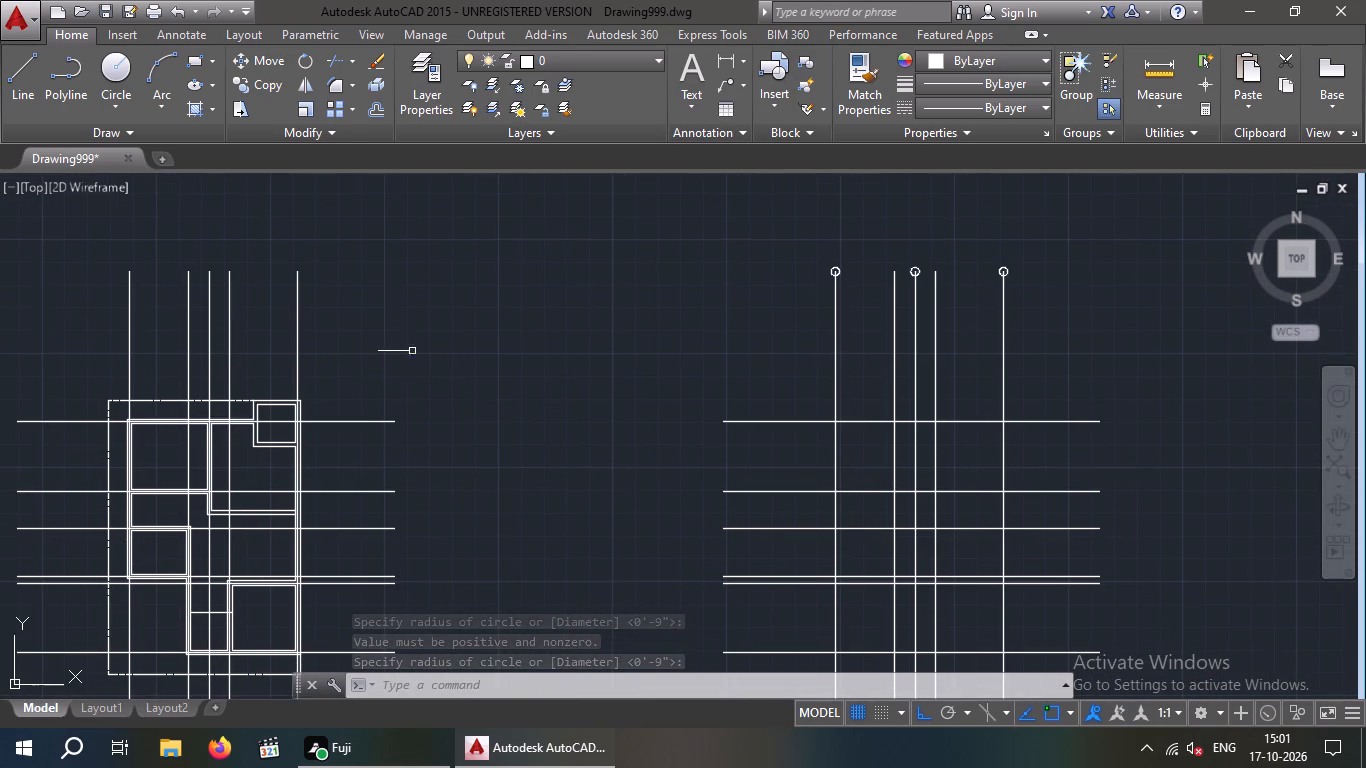
{"action": "middle_click_drag", "start_coordinate": [447, 350], "coordinate": [406, 238]}
{"action": "scroll", "coordinate": [441, 249], "scroll_direction": "down", "scroll_amount": 1}
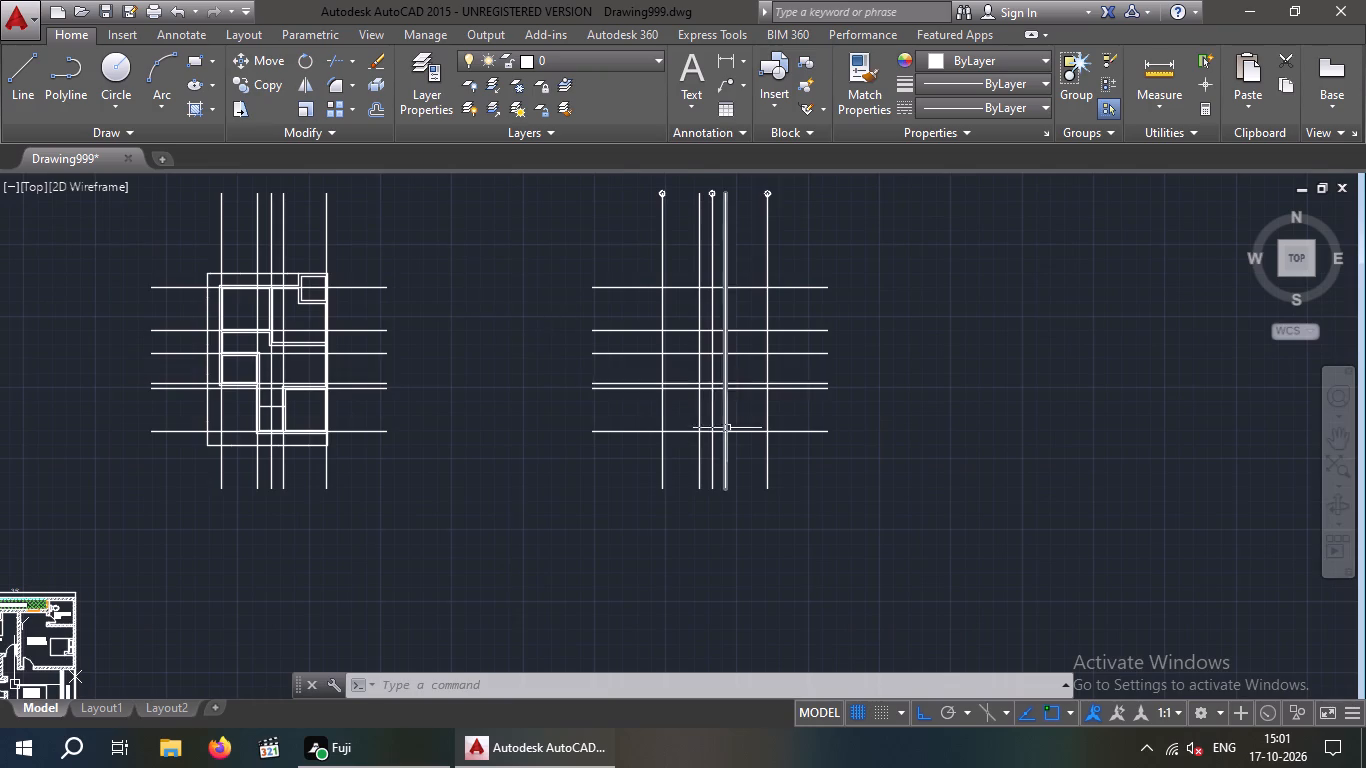
{"action": "scroll", "coordinate": [727, 428], "scroll_direction": "up", "scroll_amount": 2}
{"action": "scroll", "coordinate": [289, 430], "scroll_direction": "down", "scroll_amount": 2}
{"action": "middle_click_drag", "start_coordinate": [302, 425], "coordinate": [545, 393]}
{"action": "scroll", "coordinate": [219, 407], "scroll_direction": "up", "scroll_amount": 1}
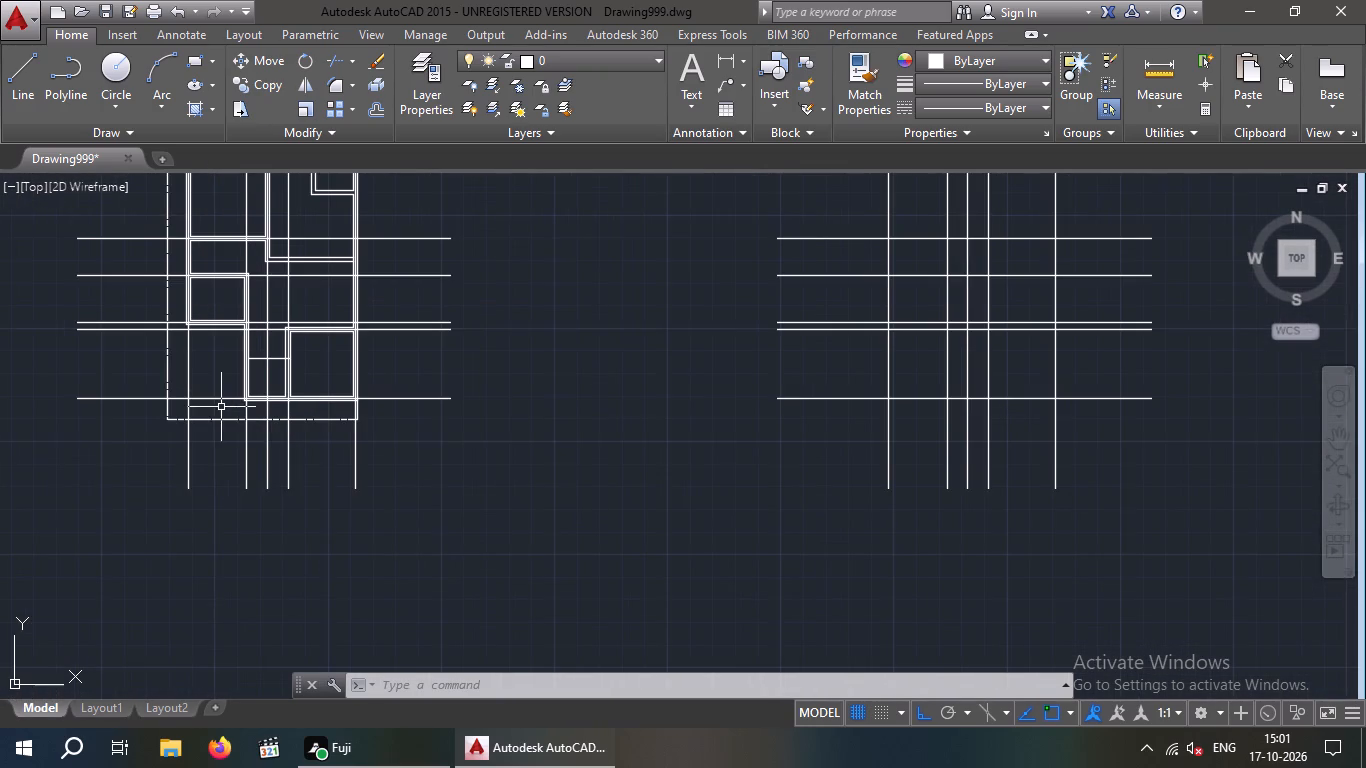
{"action": "middle_click_drag", "start_coordinate": [240, 447], "coordinate": [245, 461]}
{"action": "scroll", "coordinate": [253, 440], "scroll_direction": "down", "scroll_amount": 1}
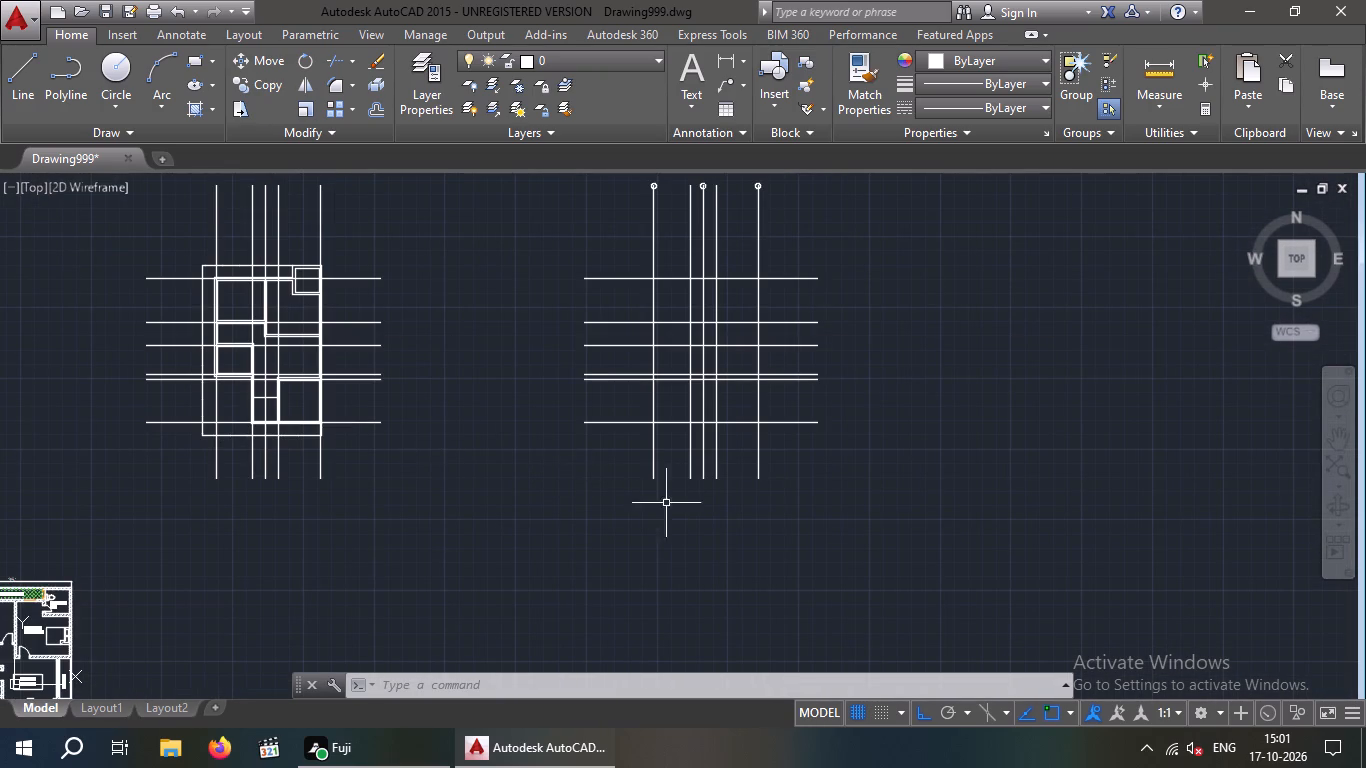
{"action": "middle_click_drag", "start_coordinate": [653, 509], "coordinate": [563, 528]}
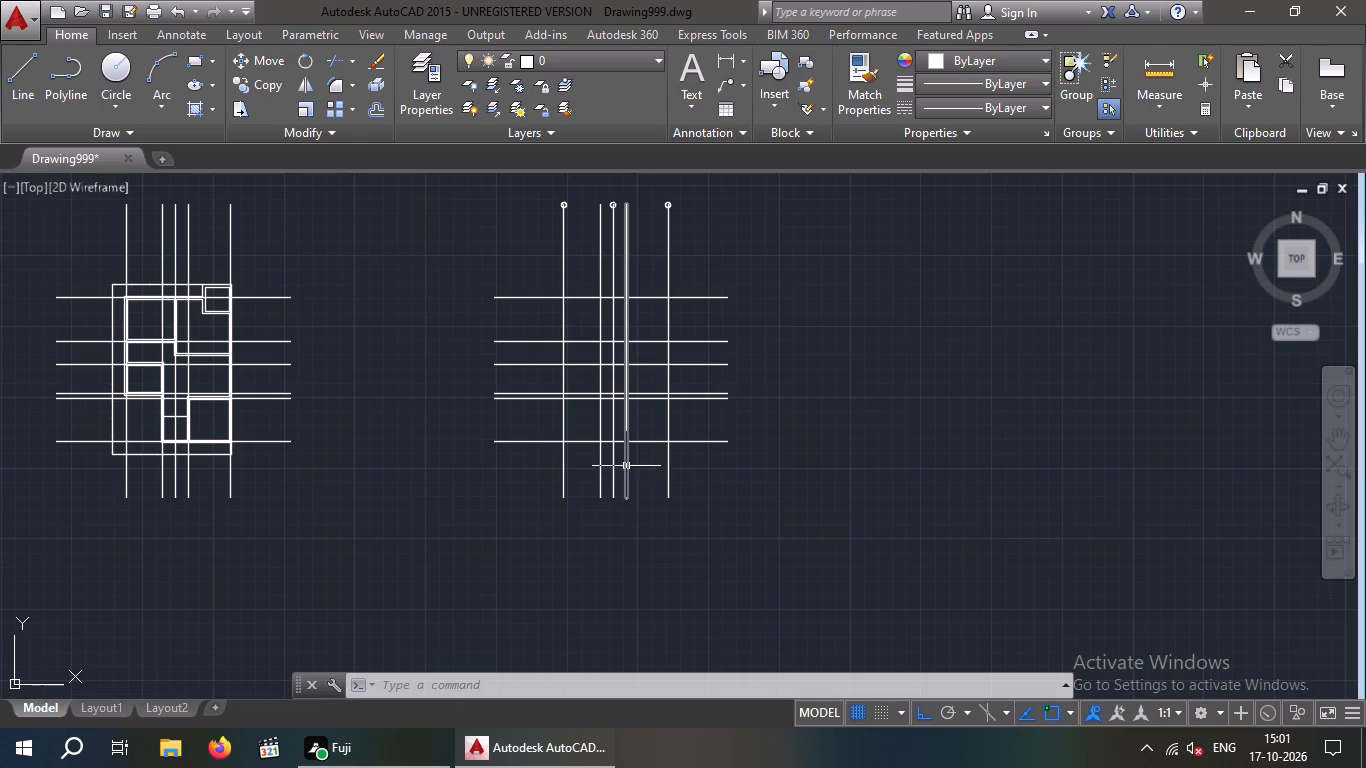
{"action": "scroll", "coordinate": [619, 451], "scroll_direction": "up", "scroll_amount": 2}
{"action": "scroll", "coordinate": [606, 453], "scroll_direction": "down", "scroll_amount": 3}
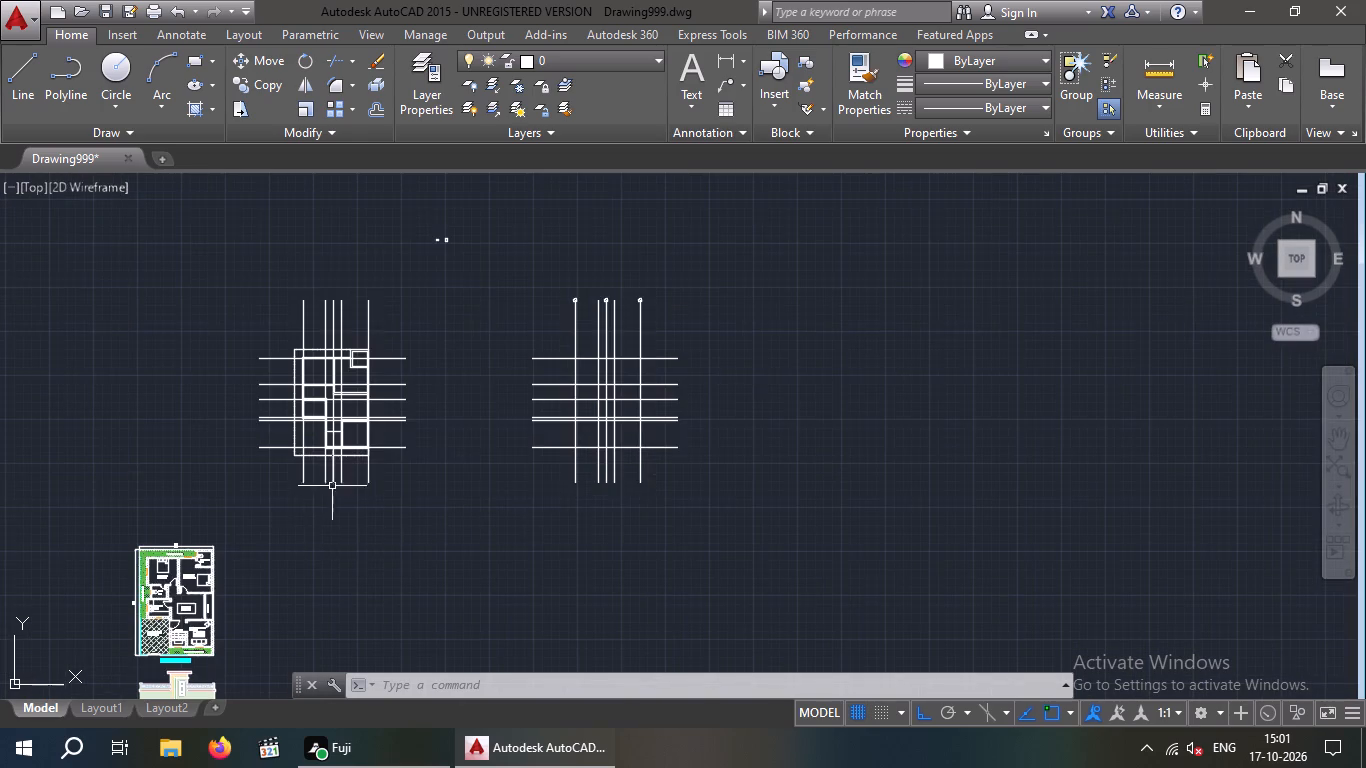
Examine the floor plan's interior wall corners and junctions against the construction lines passing through them.
{"action": "scroll", "coordinate": [332, 484], "scroll_direction": "up", "scroll_amount": 4}
{"action": "middle_click_drag", "start_coordinate": [357, 467], "coordinate": [415, 593]}
{"action": "scroll", "coordinate": [348, 501], "scroll_direction": "down", "scroll_amount": 1}
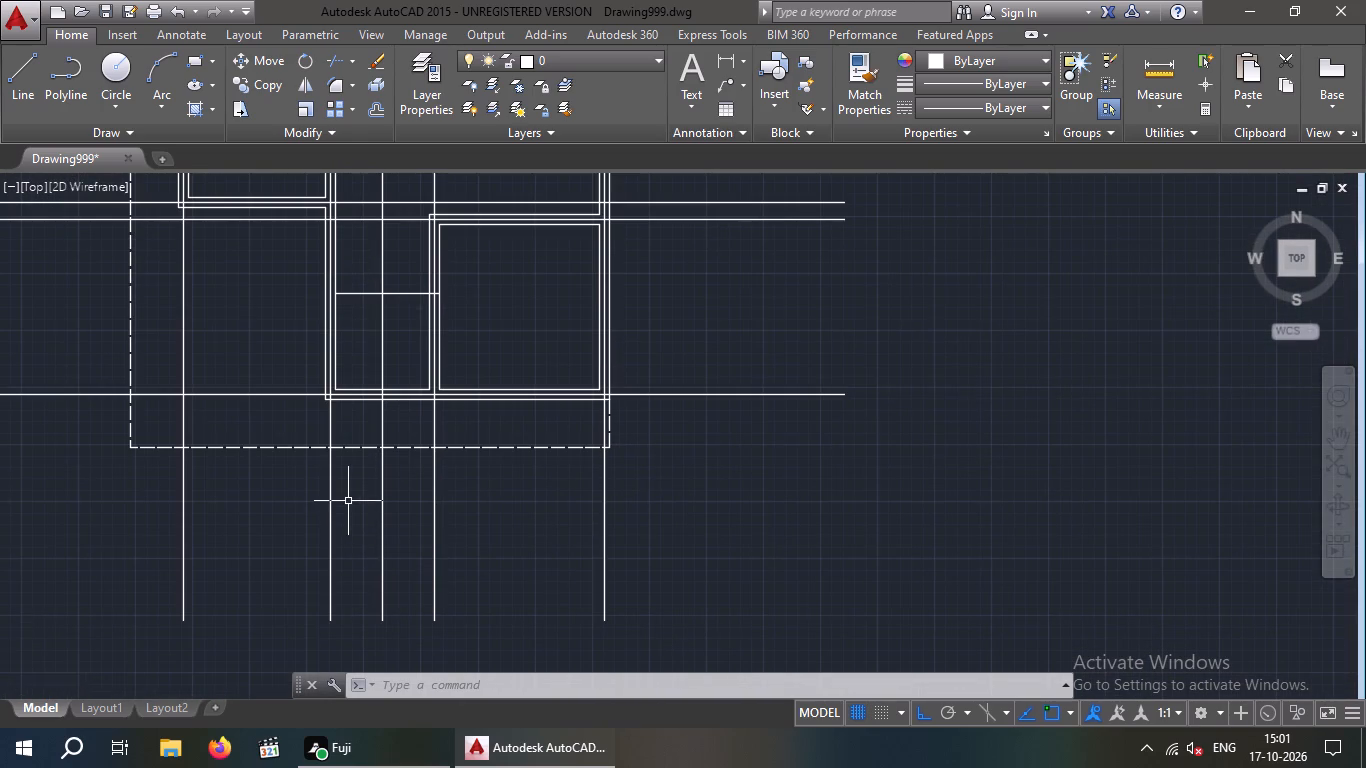
{"action": "scroll", "coordinate": [340, 470], "scroll_direction": "up", "scroll_amount": 2}
{"action": "scroll", "coordinate": [340, 468], "scroll_direction": "down", "scroll_amount": 2}
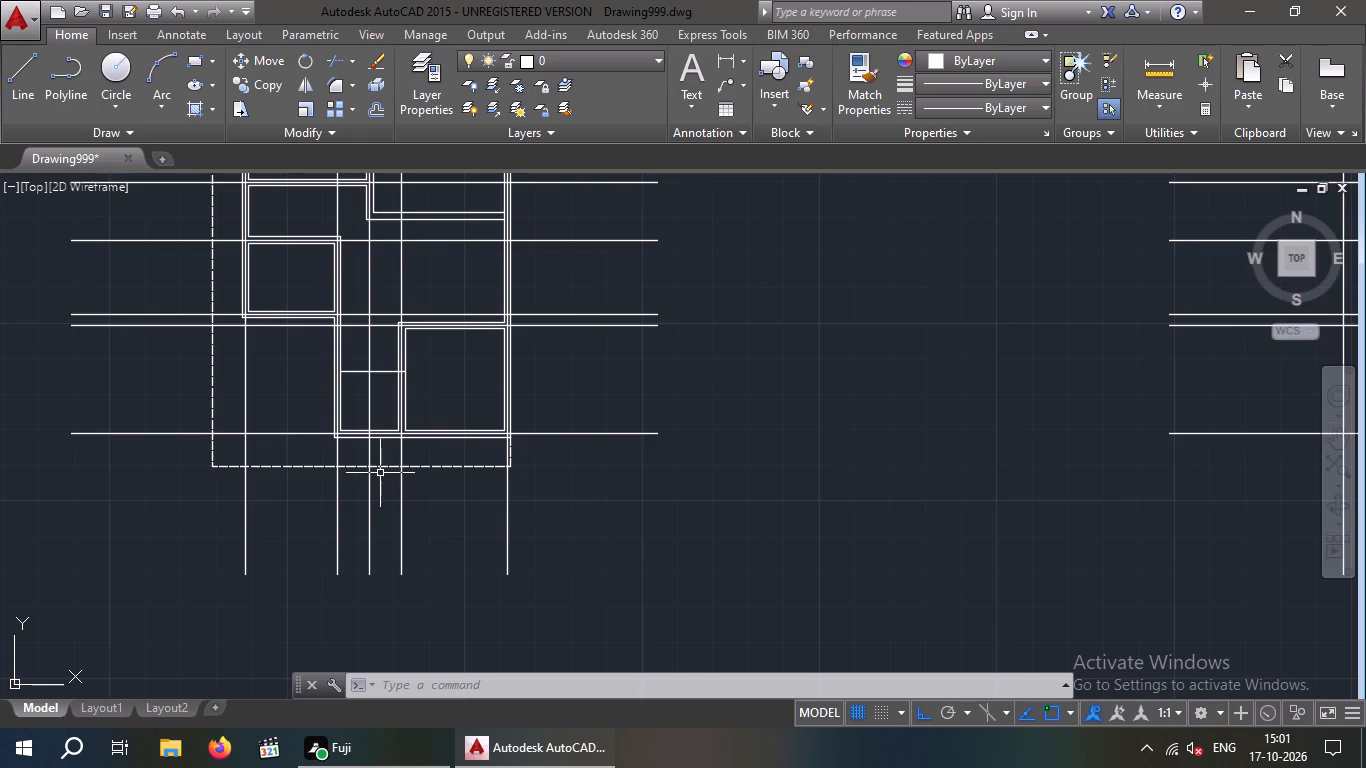
{"action": "middle_click_drag", "start_coordinate": [386, 551], "coordinate": [382, 625]}
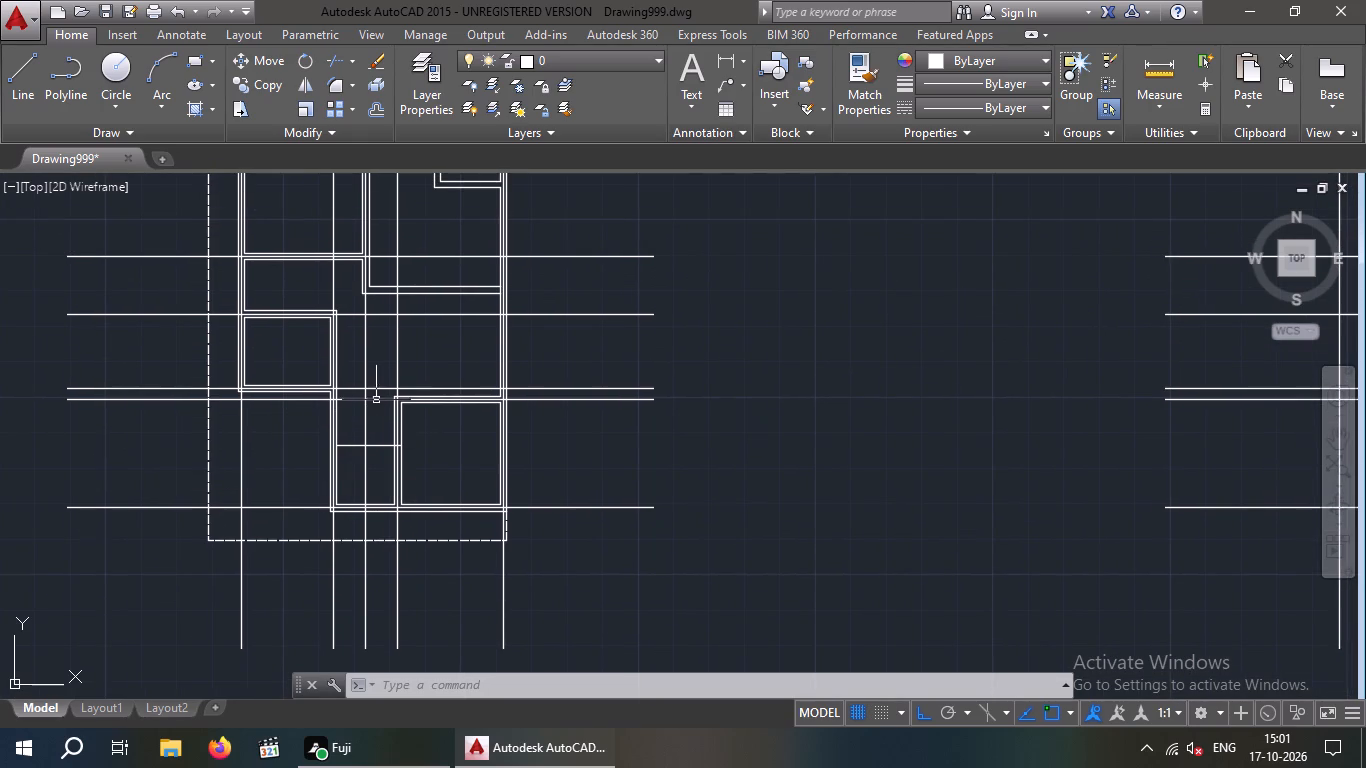
{"action": "middle_click_drag", "start_coordinate": [365, 275], "coordinate": [341, 432]}
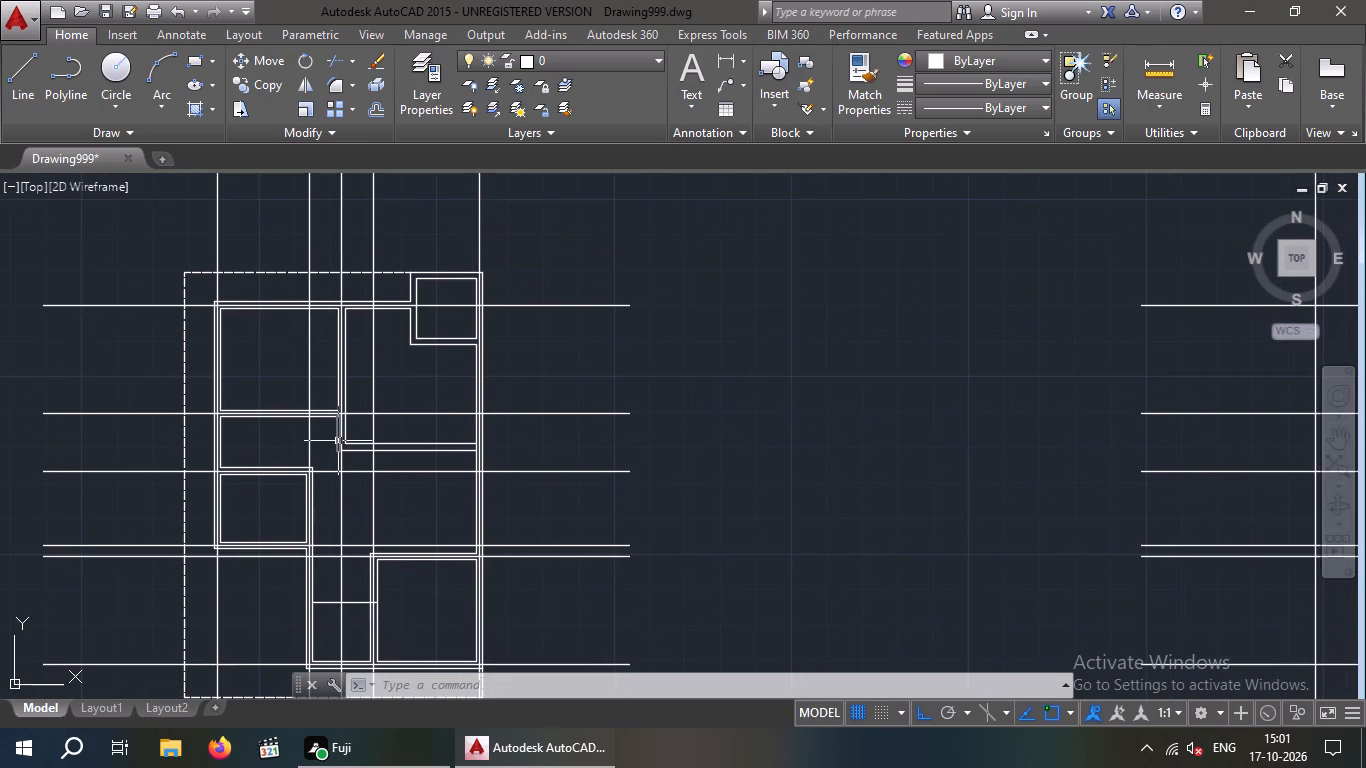
{"action": "scroll", "coordinate": [339, 441], "scroll_direction": "up", "scroll_amount": 2}
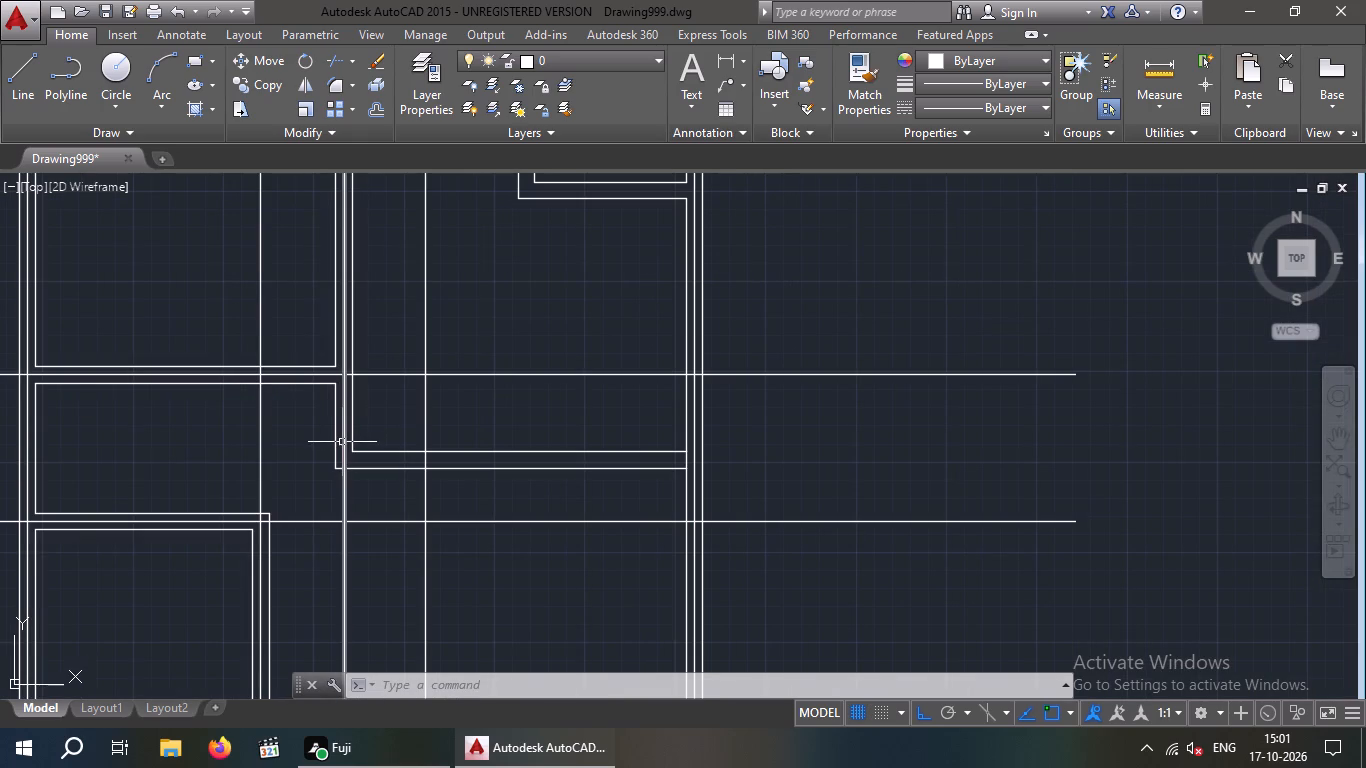
{"action": "scroll", "coordinate": [342, 442], "scroll_direction": "down", "scroll_amount": 3}
{"action": "scroll", "coordinate": [346, 455], "scroll_direction": "up", "scroll_amount": 2}
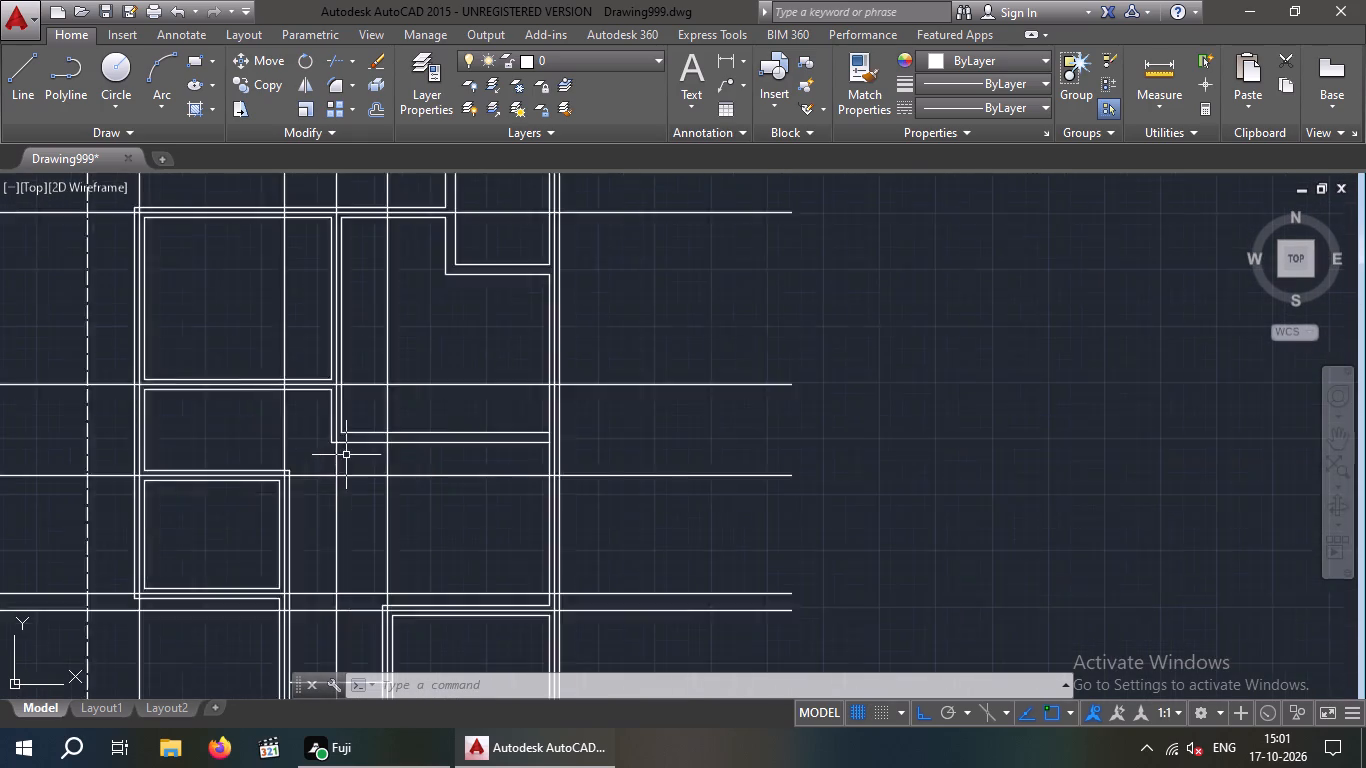
{"action": "scroll", "coordinate": [346, 455], "scroll_direction": "up", "scroll_amount": 1}
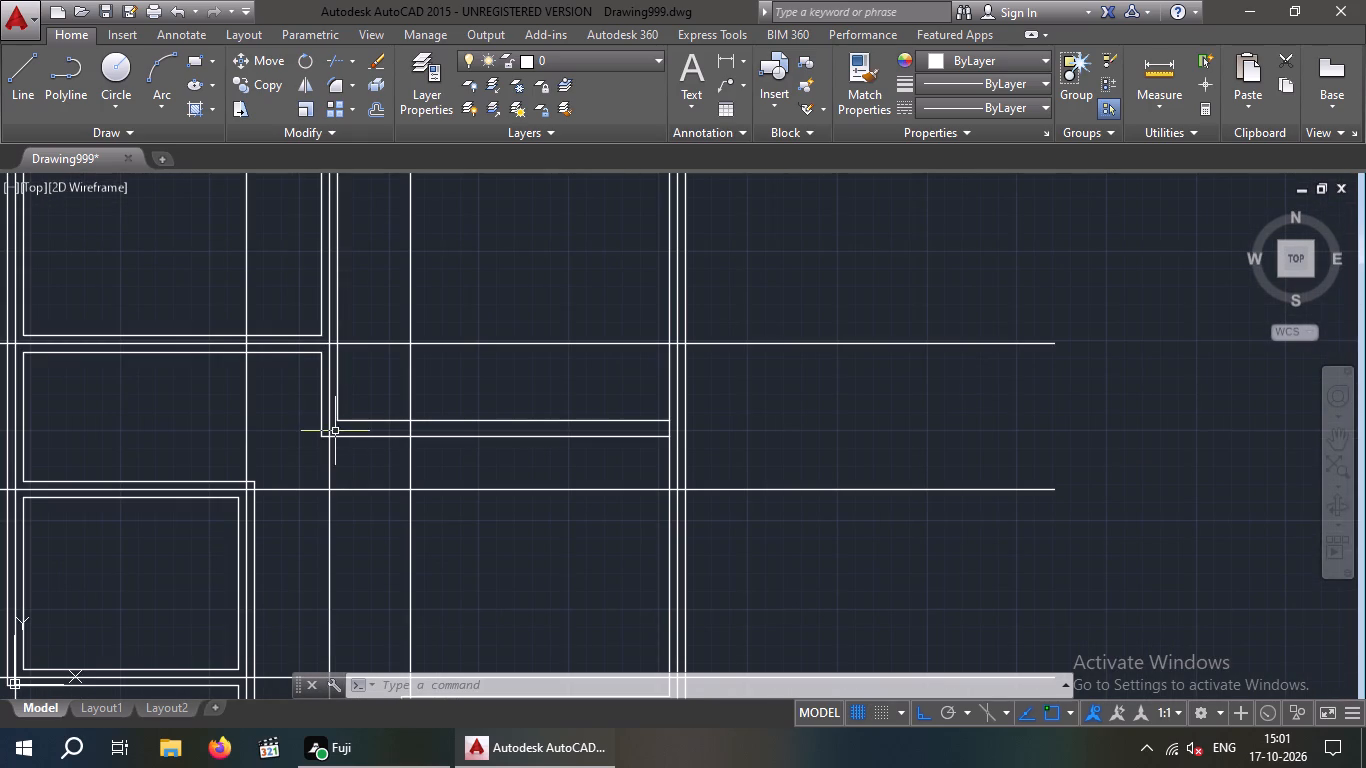
{"action": "middle_click_drag", "start_coordinate": [335, 426], "coordinate": [345, 393]}
{"action": "scroll", "coordinate": [343, 389], "scroll_direction": "down", "scroll_amount": 1}
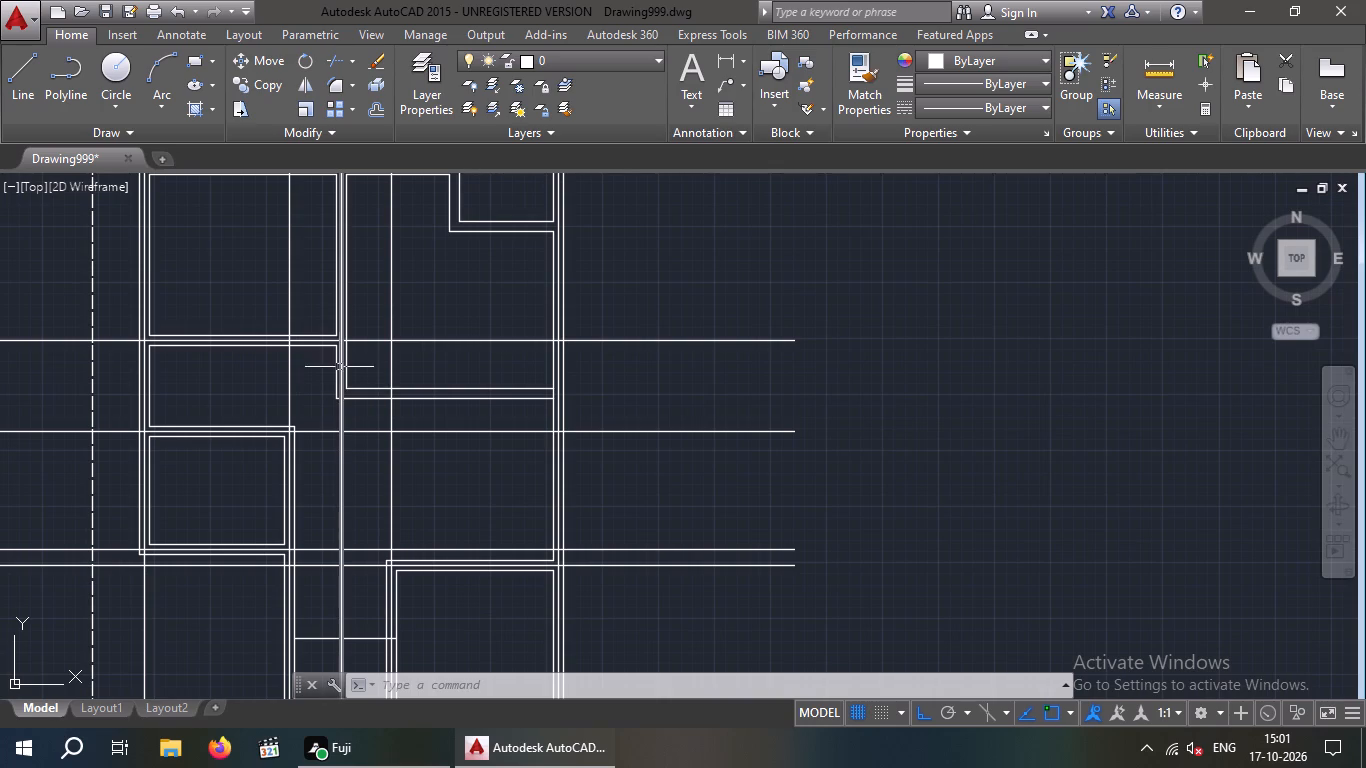
{"action": "middle_click_drag", "start_coordinate": [339, 555], "coordinate": [346, 486]}
{"action": "scroll", "coordinate": [346, 486], "scroll_direction": "down", "scroll_amount": 1}
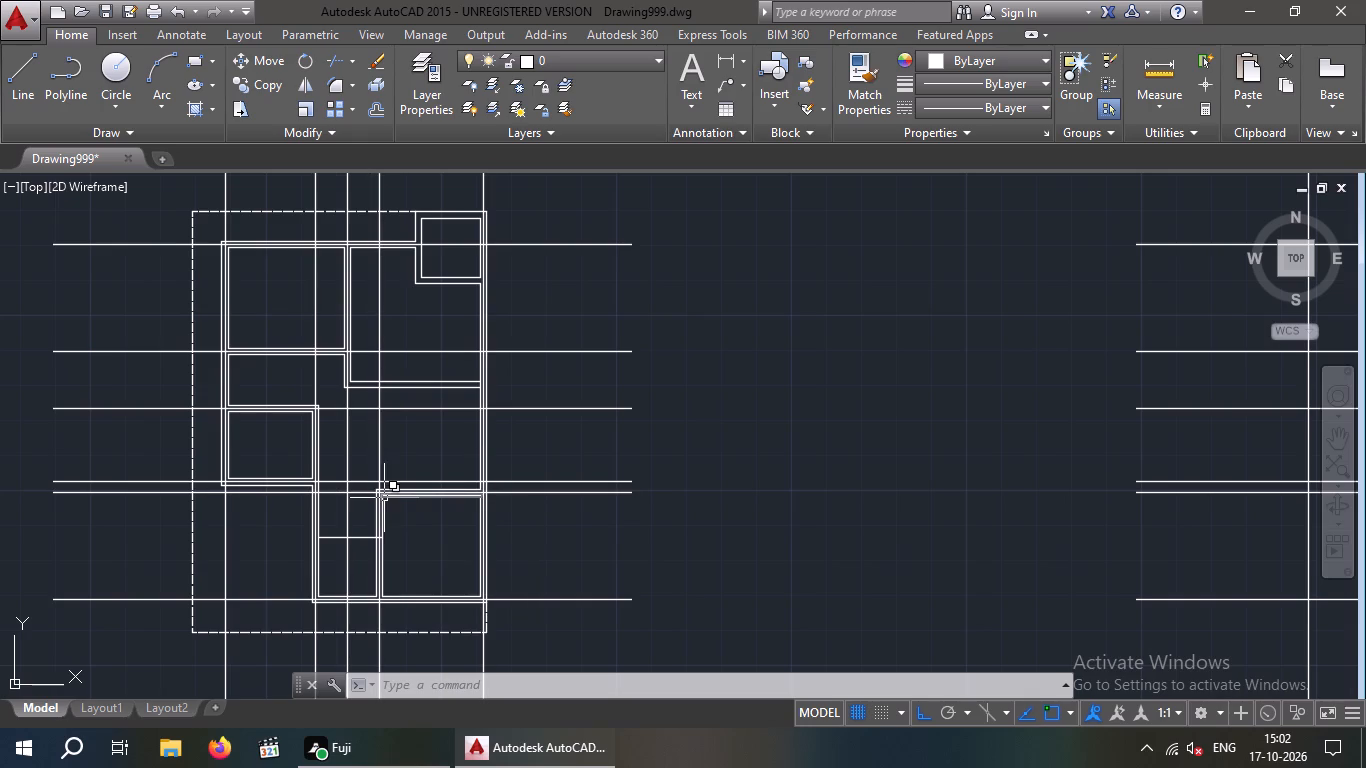
{"action": "scroll", "coordinate": [313, 477], "scroll_direction": "up", "scroll_amount": 2}
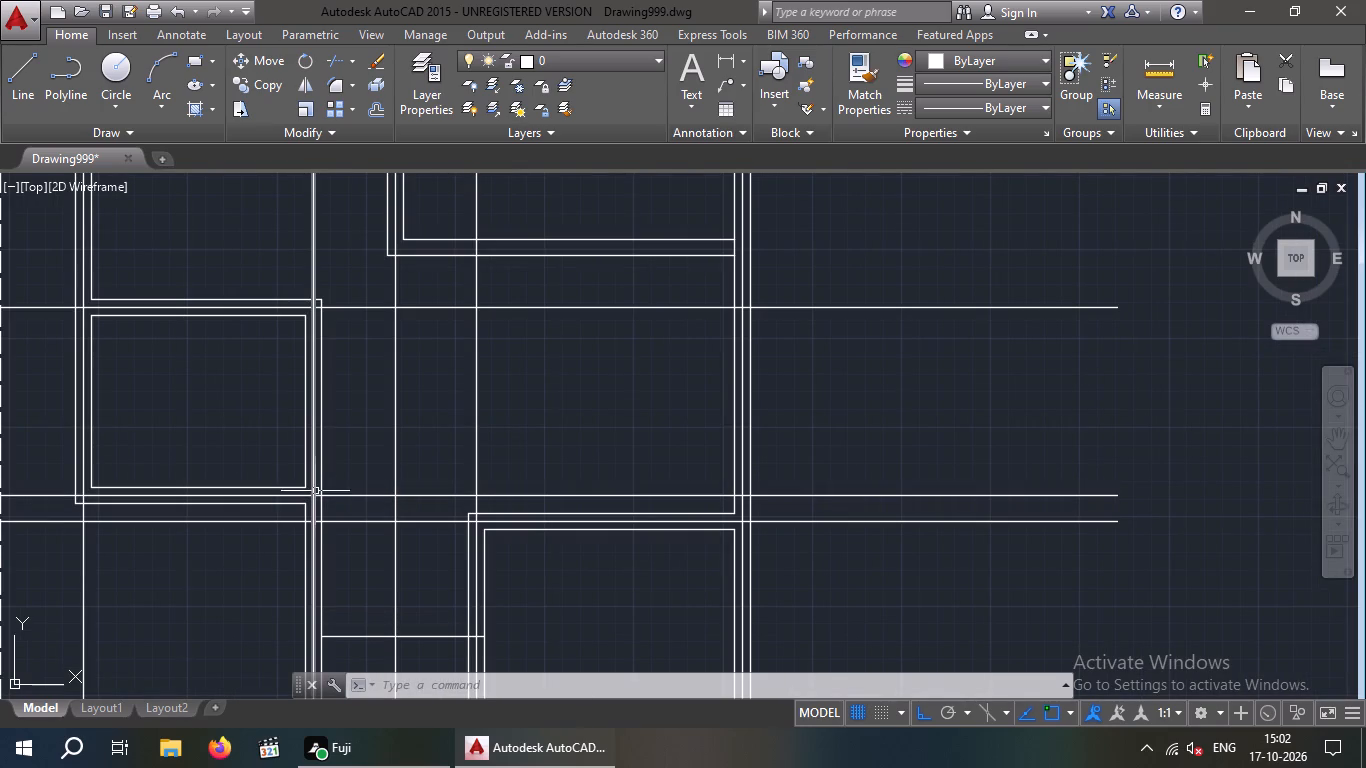
{"action": "scroll", "coordinate": [317, 486], "scroll_direction": "down", "scroll_amount": 1}
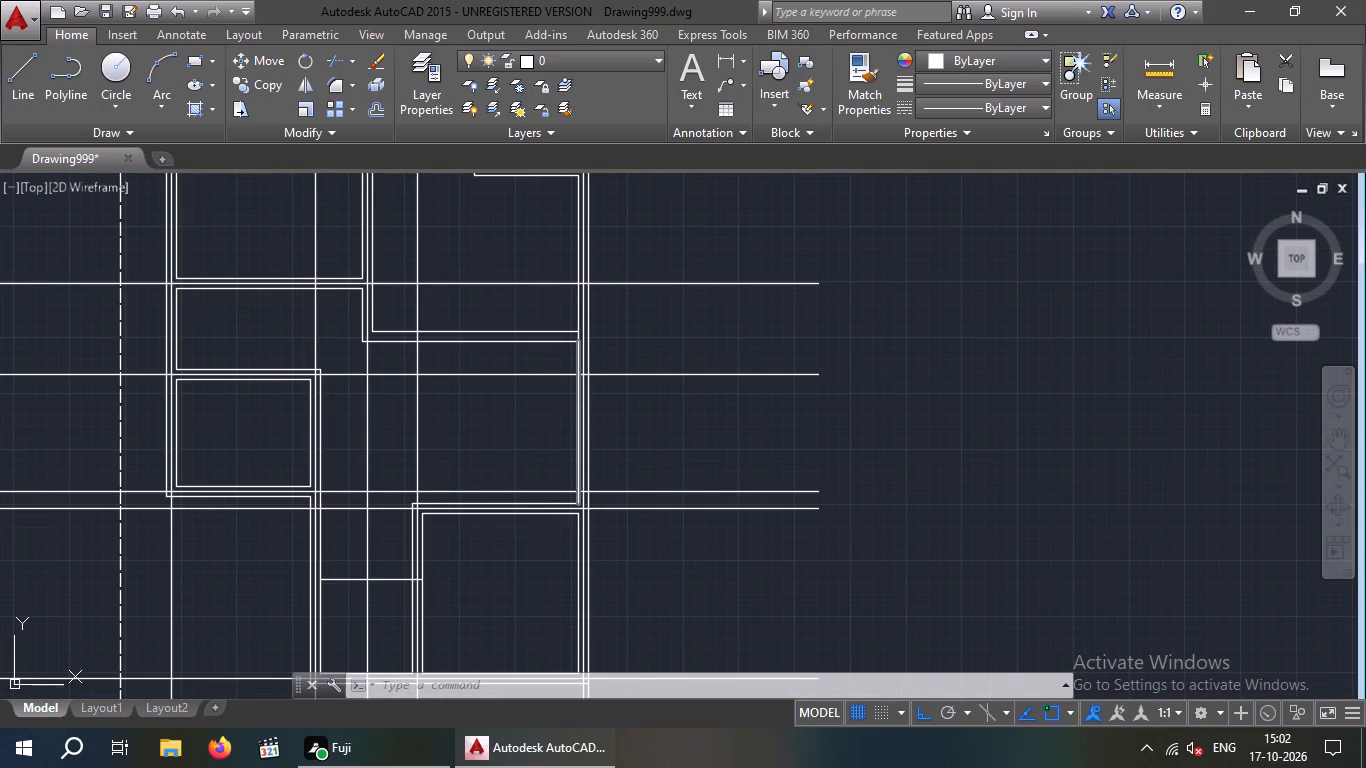
{"action": "middle_click_drag", "start_coordinate": [948, 380], "coordinate": [583, 470]}
{"action": "scroll", "coordinate": [601, 470], "scroll_direction": "down", "scroll_amount": 2}
{"action": "middle_click_drag", "start_coordinate": [845, 404], "coordinate": [704, 430]}
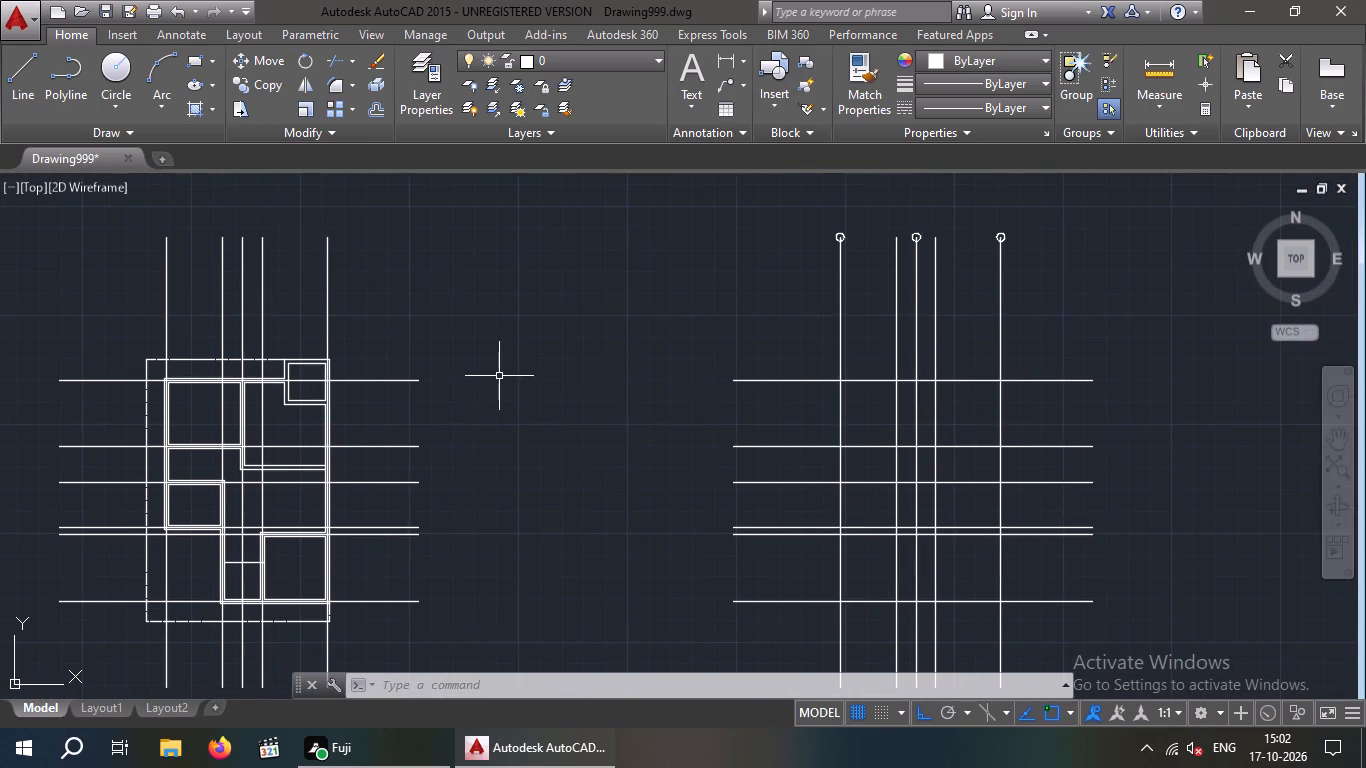
Copy the upright column rectangle from its centre, with ortho off, onto the intersection of the copied grid's middle vertical and topmost horizontal lines.
{"action": "scroll", "coordinate": [499, 376], "scroll_direction": "down", "scroll_amount": 1}
{"action": "middle_click_drag", "start_coordinate": [509, 391], "coordinate": [531, 431]}
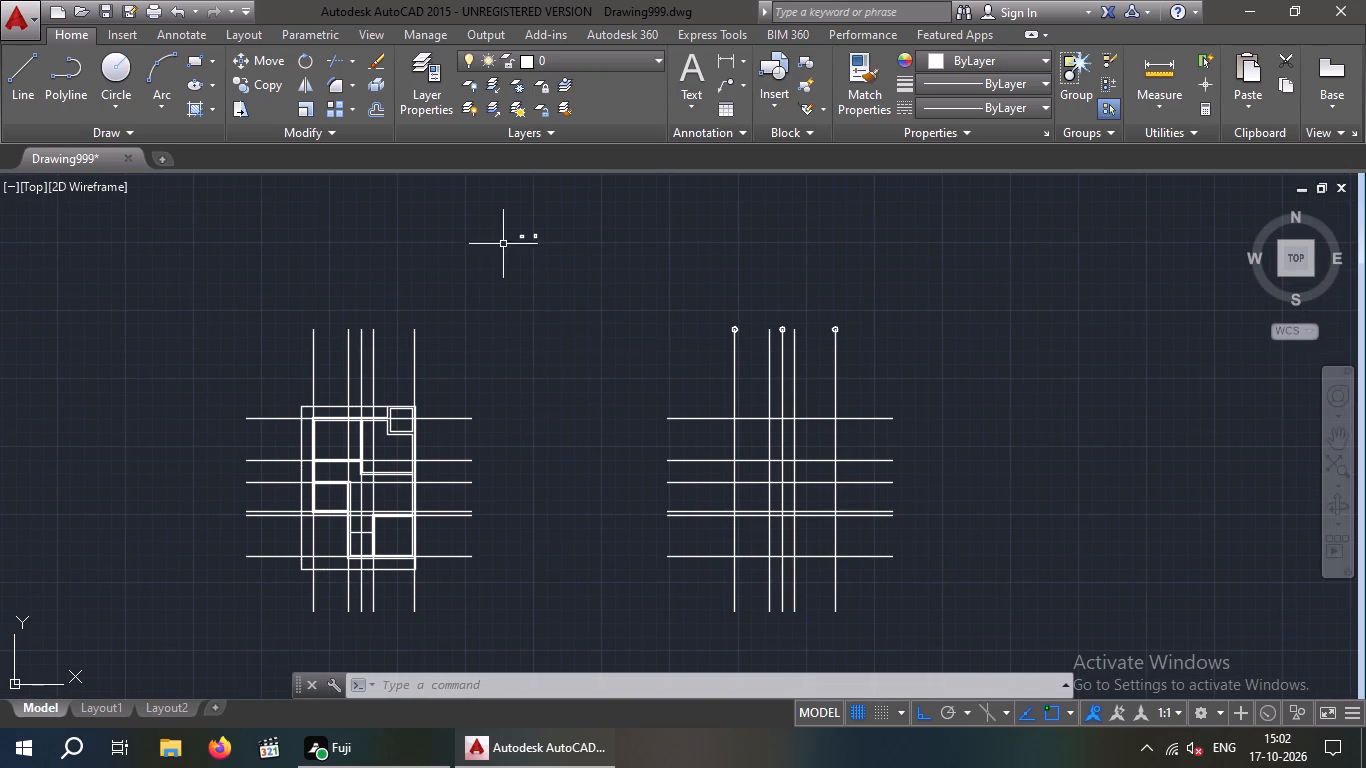
{"action": "scroll", "coordinate": [515, 222], "scroll_direction": "up", "scroll_amount": 4}
{"action": "scroll", "coordinate": [563, 309], "scroll_direction": "up", "scroll_amount": 2}
{"action": "scroll", "coordinate": [568, 296], "scroll_direction": "down", "scroll_amount": 5}
{"action": "middle_click_drag", "start_coordinate": [657, 364], "coordinate": [575, 304]}
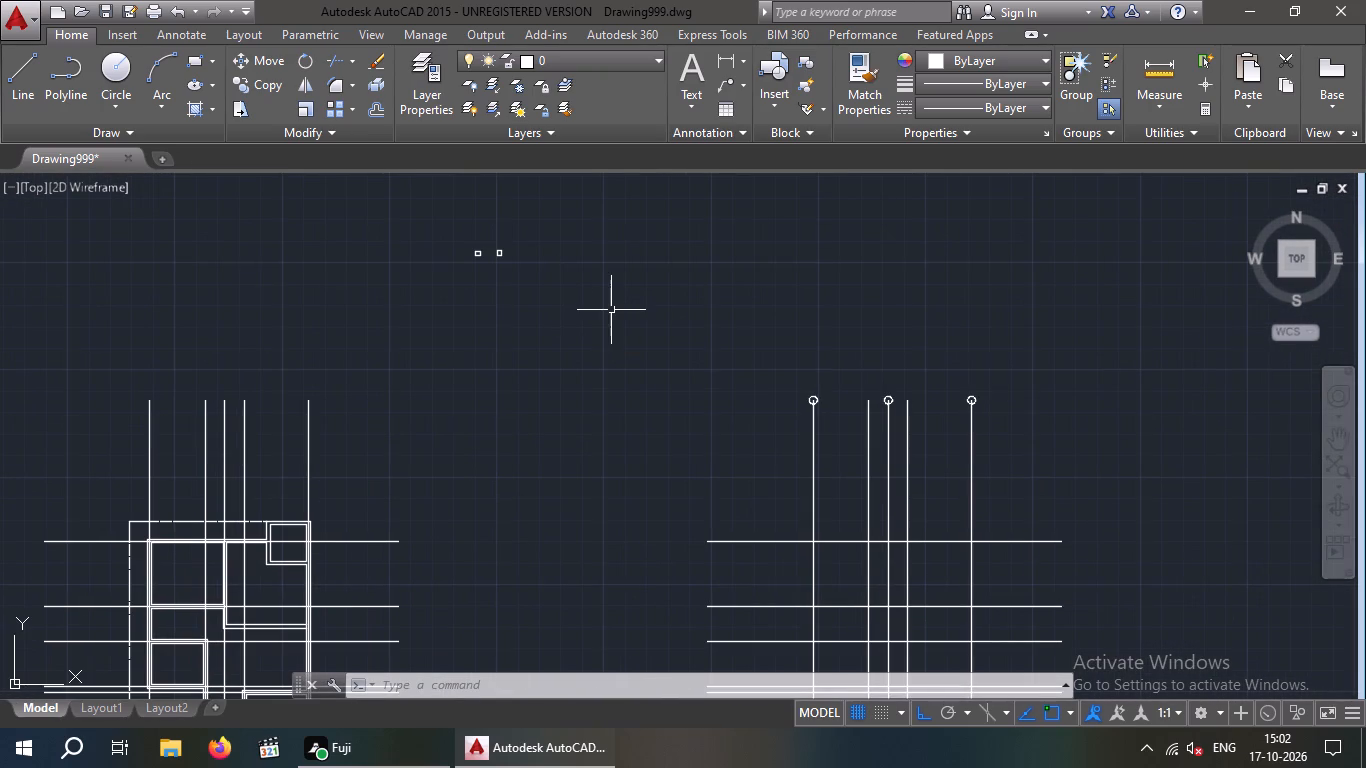
{"action": "scroll", "coordinate": [506, 249], "scroll_direction": "up", "scroll_amount": 2}
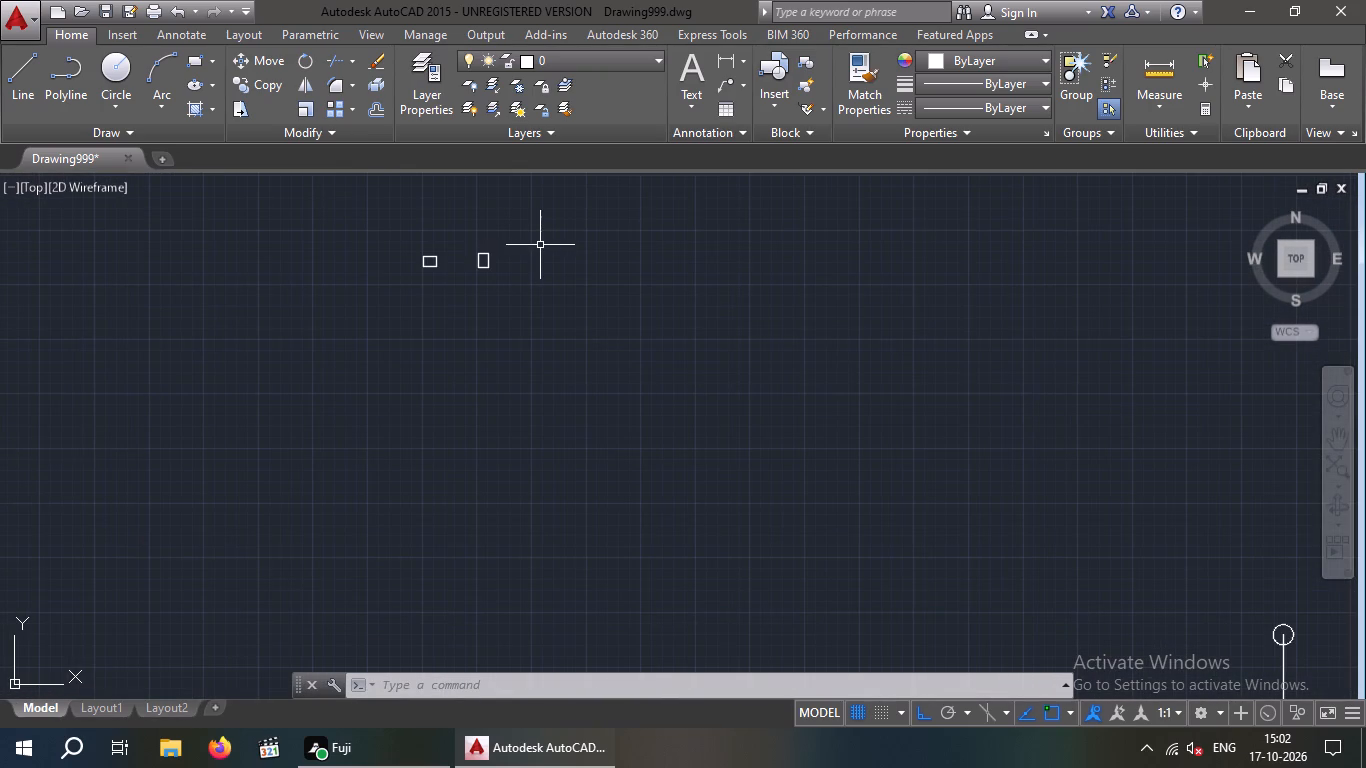
{"action": "left_click_drag", "start_coordinate": [528, 234], "coordinate": [474, 246]}
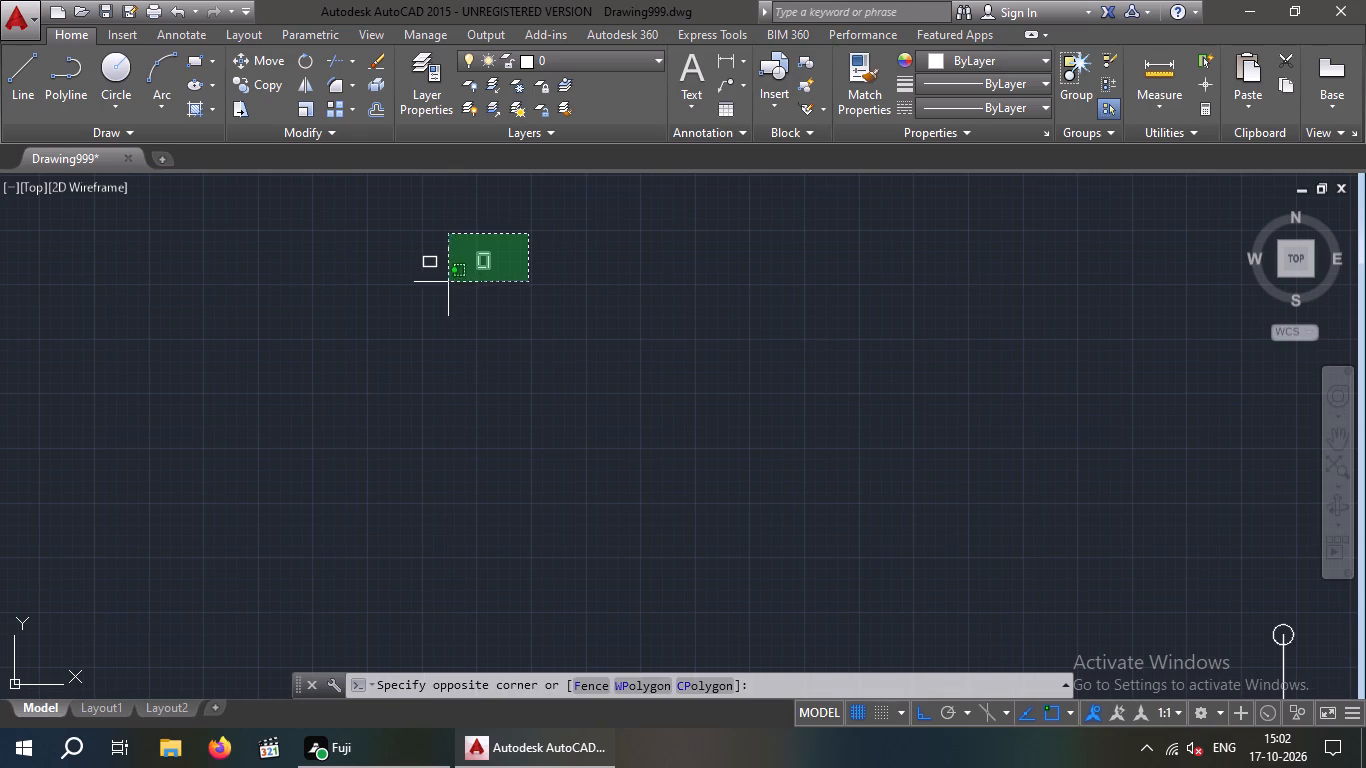
{"action": "left_click", "coordinate": [468, 284]}
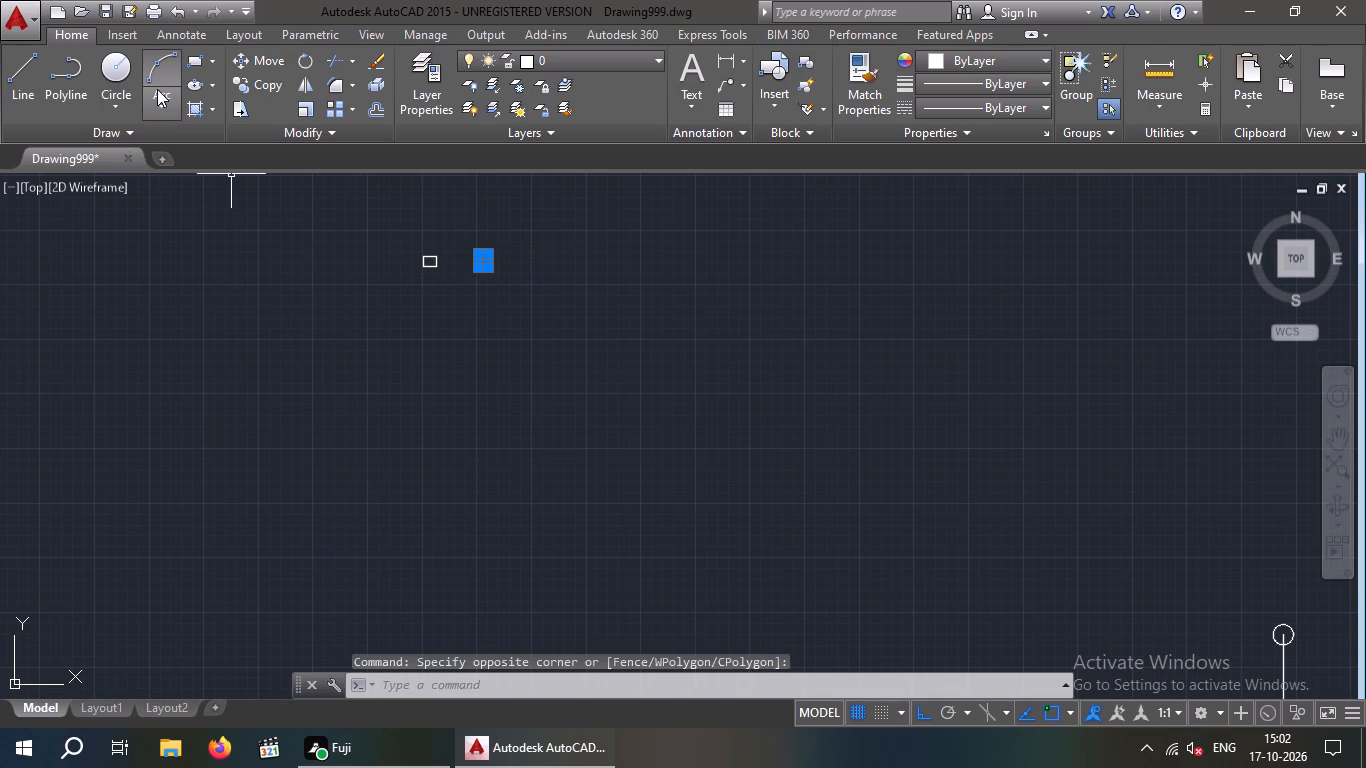
{"action": "left_click", "coordinate": [261, 78]}
{"action": "scroll", "coordinate": [462, 256], "scroll_direction": "up", "scroll_amount": 5}
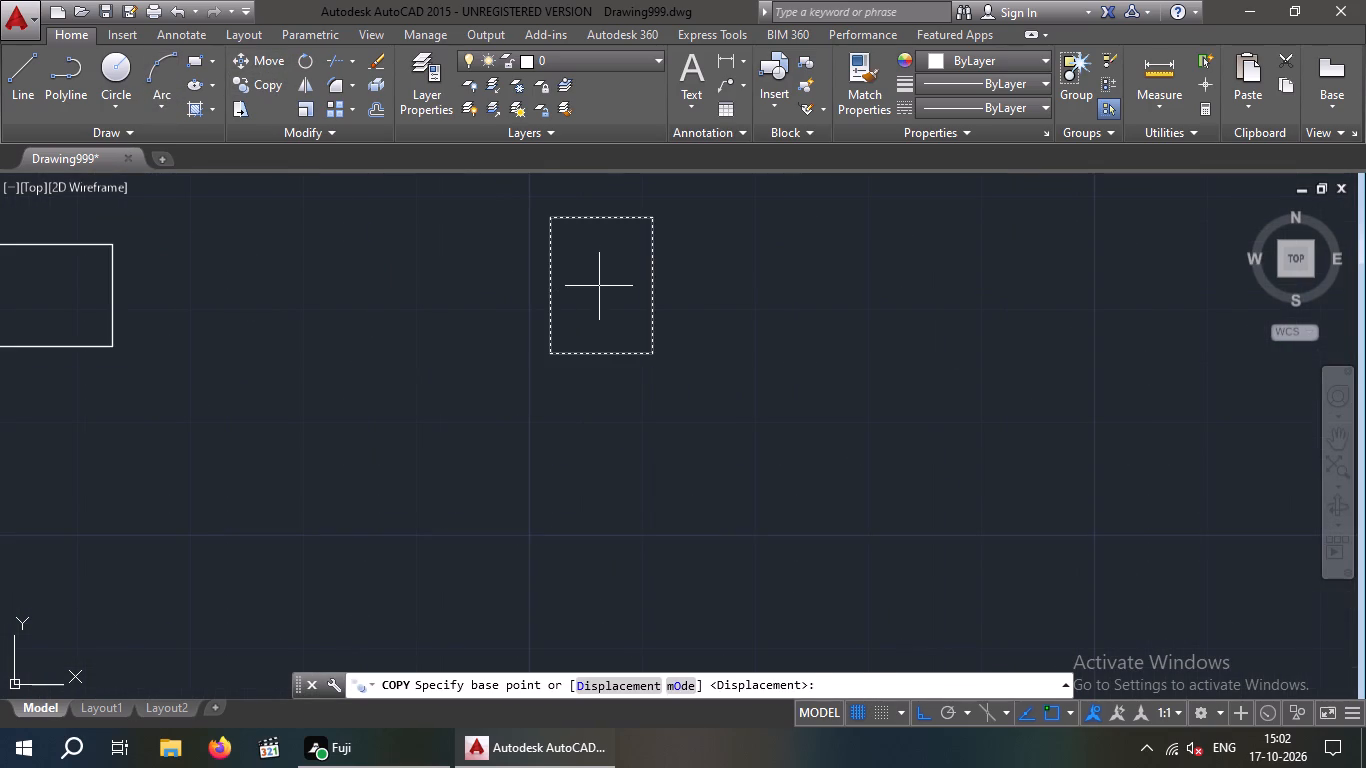
{"action": "left_click", "coordinate": [599, 286]}
{"action": "scroll", "coordinate": [627, 308], "scroll_direction": "down", "scroll_amount": 3}
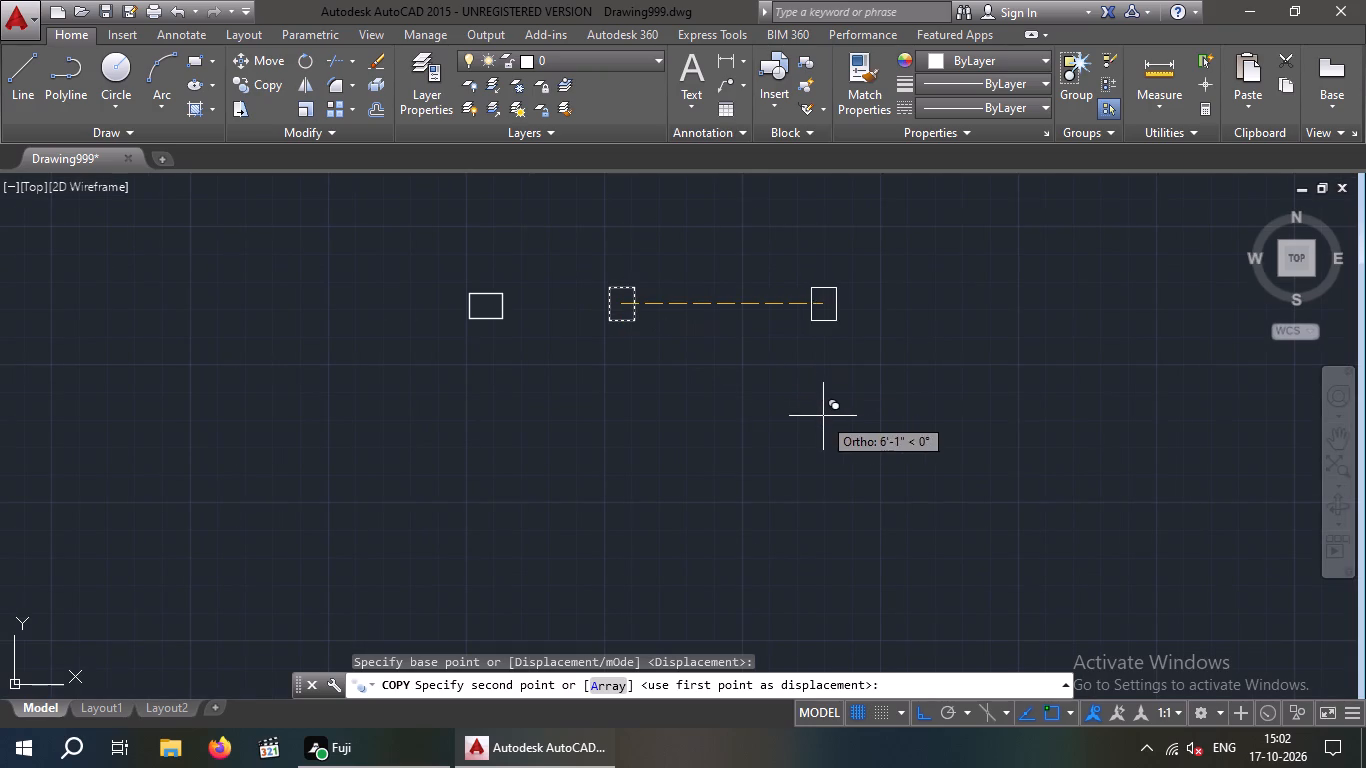
{"action": "left_click_drag", "start_coordinate": [921, 709], "coordinate": [910, 696]}
{"action": "scroll", "coordinate": [830, 478], "scroll_direction": "down", "scroll_amount": 1}
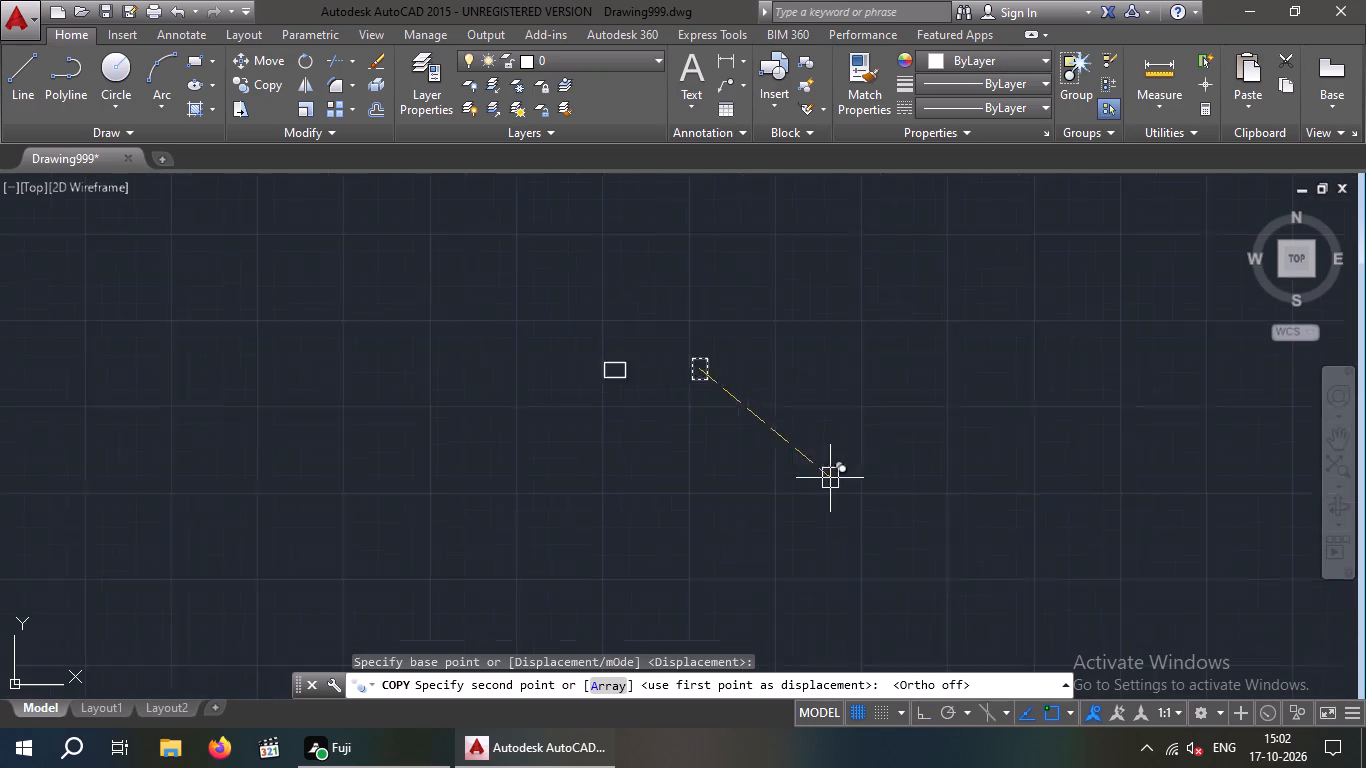
{"action": "scroll", "coordinate": [830, 478], "scroll_direction": "down", "scroll_amount": 1}
{"action": "middle_click_drag", "start_coordinate": [876, 488], "coordinate": [362, 377]}
{"action": "scroll", "coordinate": [451, 355], "scroll_direction": "down", "scroll_amount": 2}
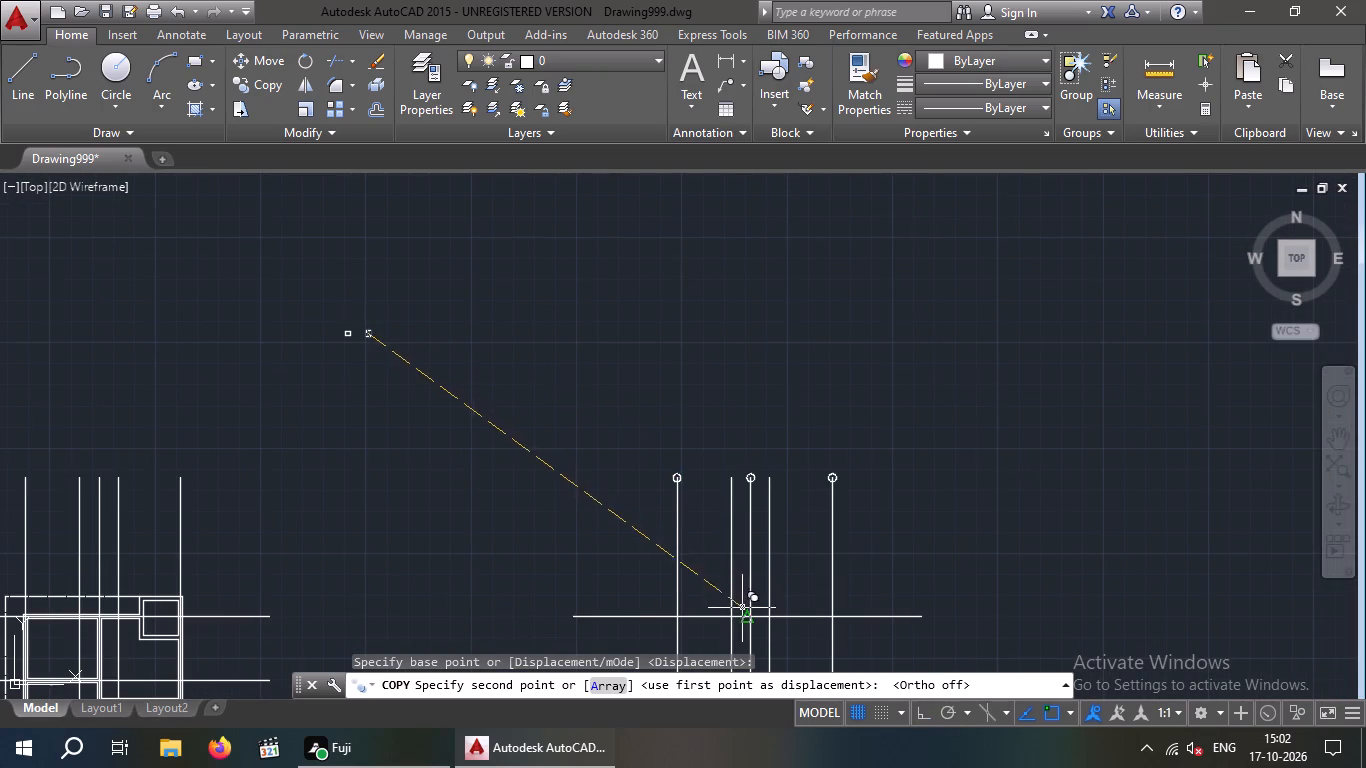
{"action": "middle_click_drag", "start_coordinate": [690, 553], "coordinate": [590, 399]}
{"action": "scroll", "coordinate": [652, 477], "scroll_direction": "up", "scroll_amount": 3}
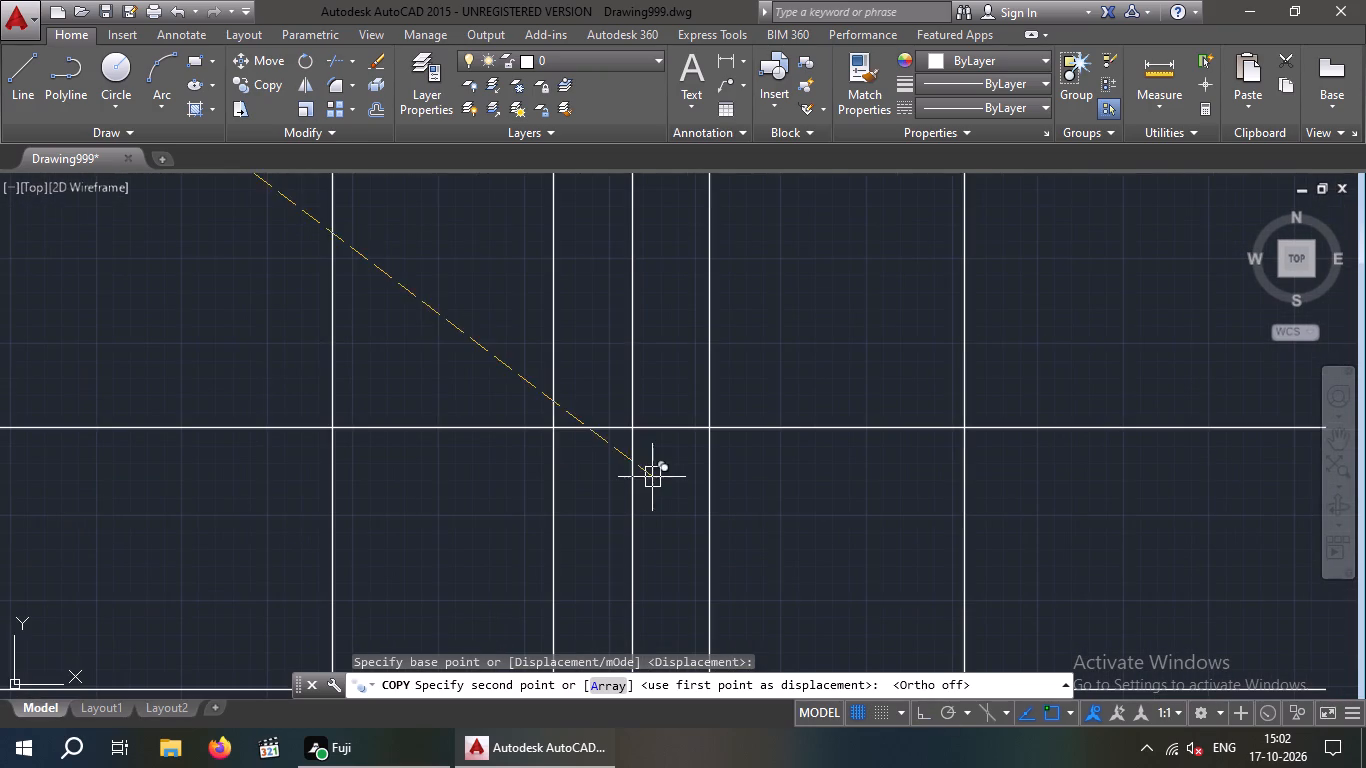
{"action": "left_click", "coordinate": [630, 431]}
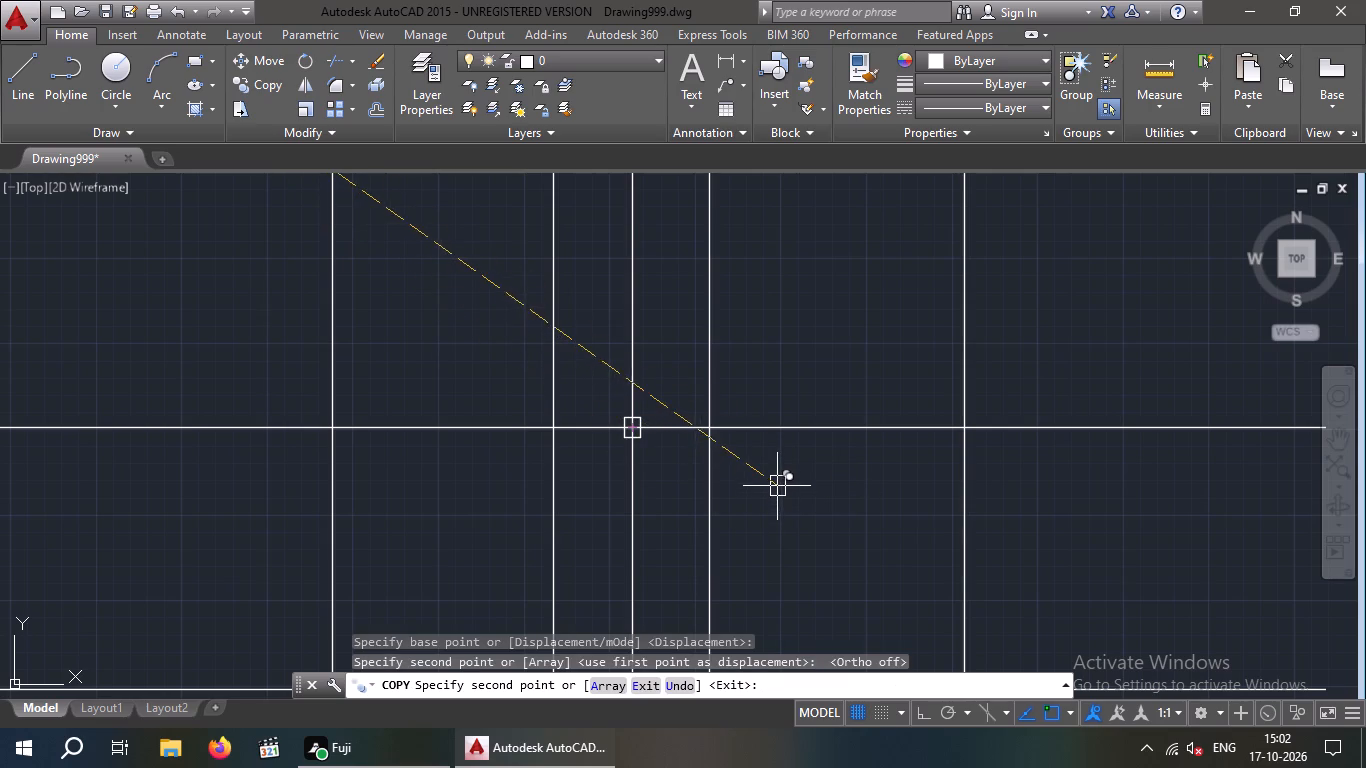
{"action": "middle_click_drag", "start_coordinate": [785, 471], "coordinate": [738, 356]}
{"action": "scroll", "coordinate": [734, 406], "scroll_direction": "down", "scroll_amount": 3}
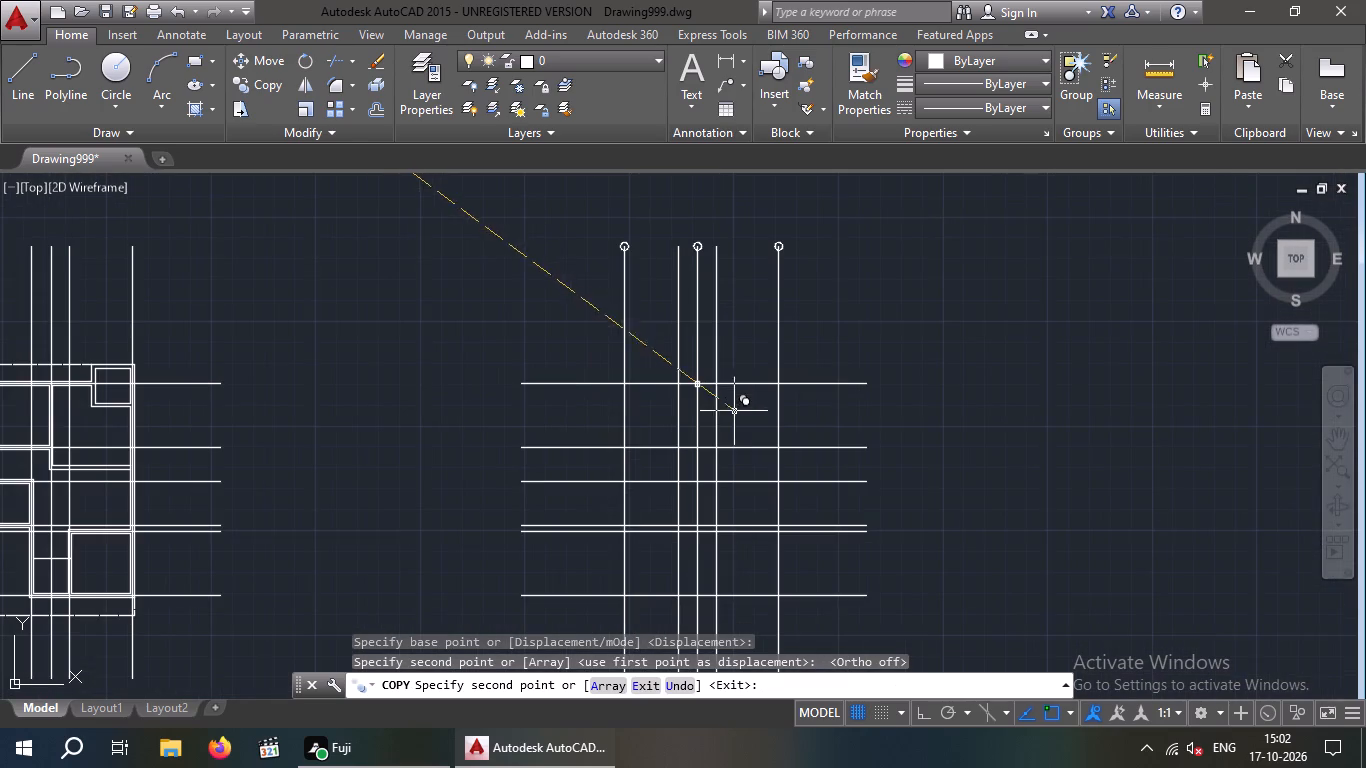
{"action": "middle_click_drag", "start_coordinate": [330, 468], "coordinate": [518, 448]}
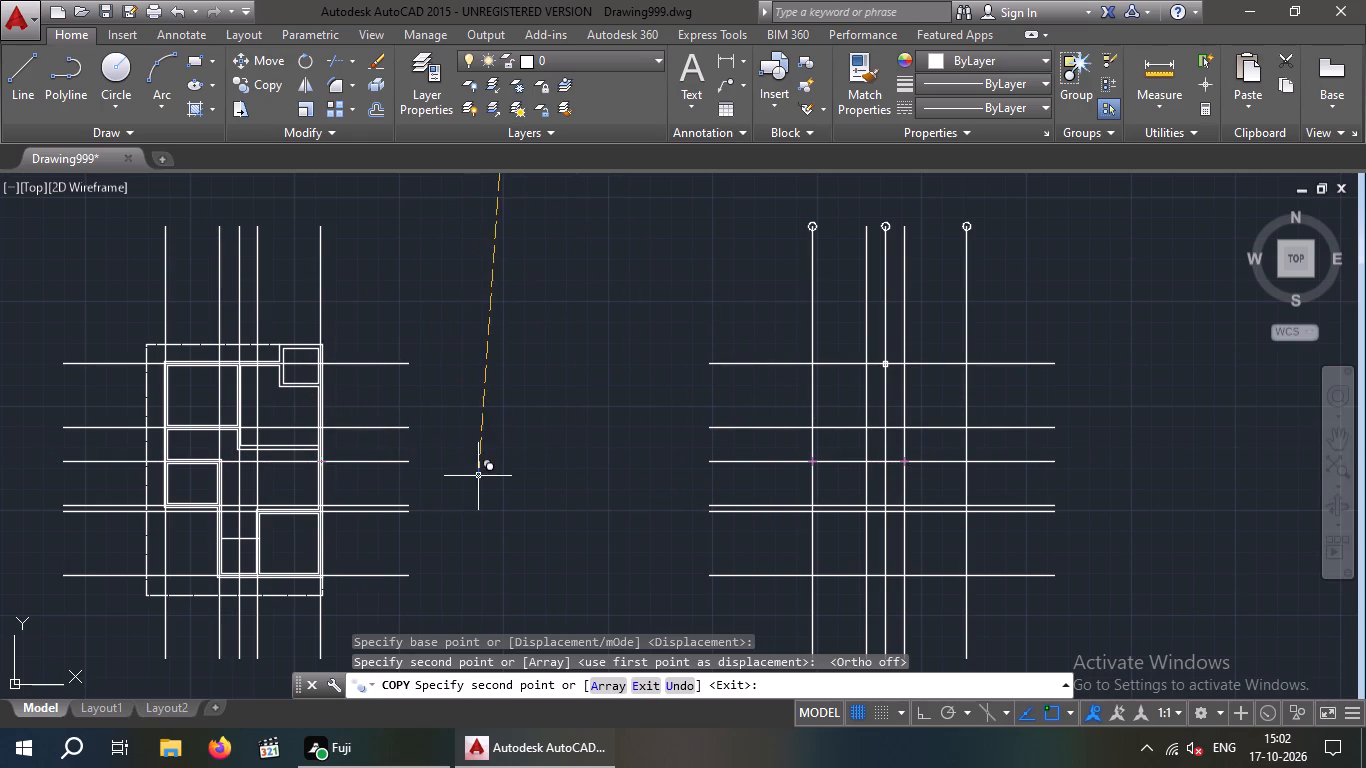
{"action": "key", "text": "Escape"}
{"action": "key", "text": "Escape"}
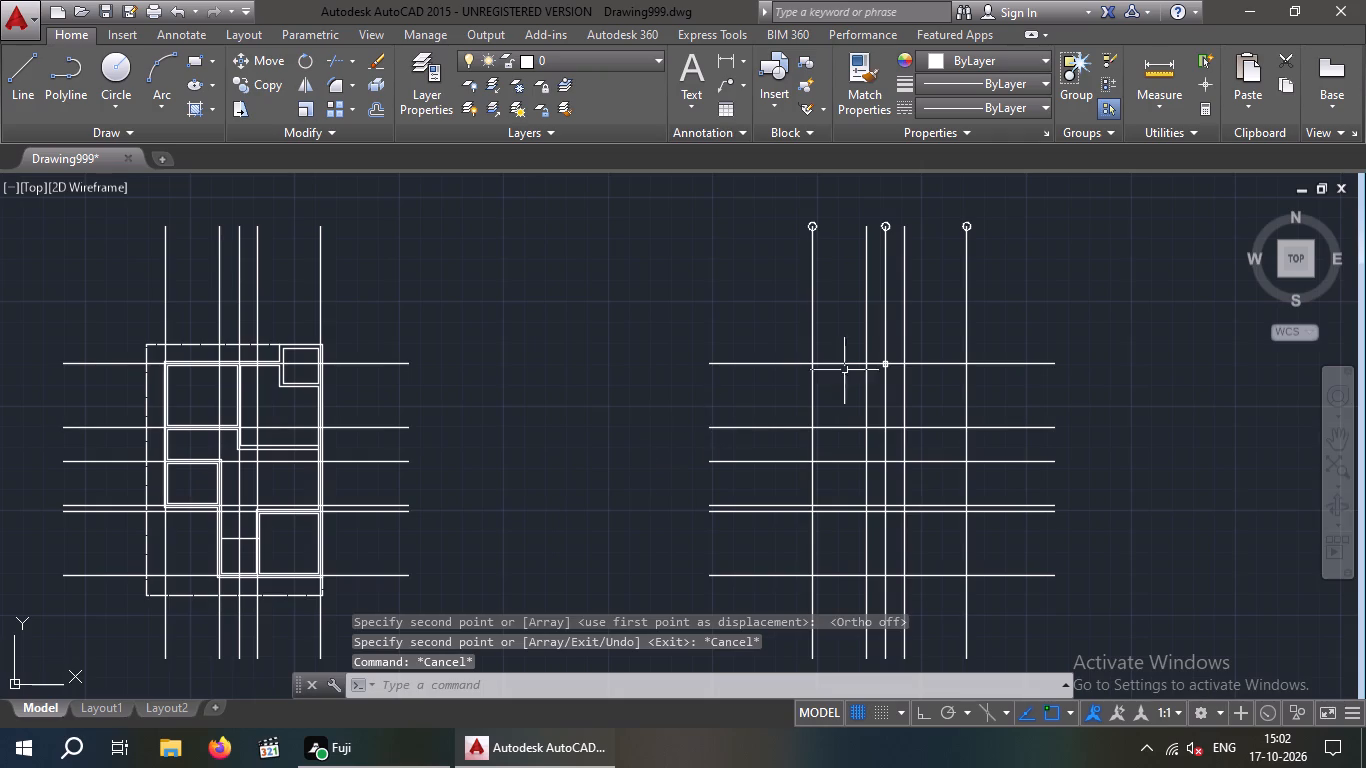
{"action": "scroll", "coordinate": [878, 364], "scroll_direction": "up", "scroll_amount": 3}
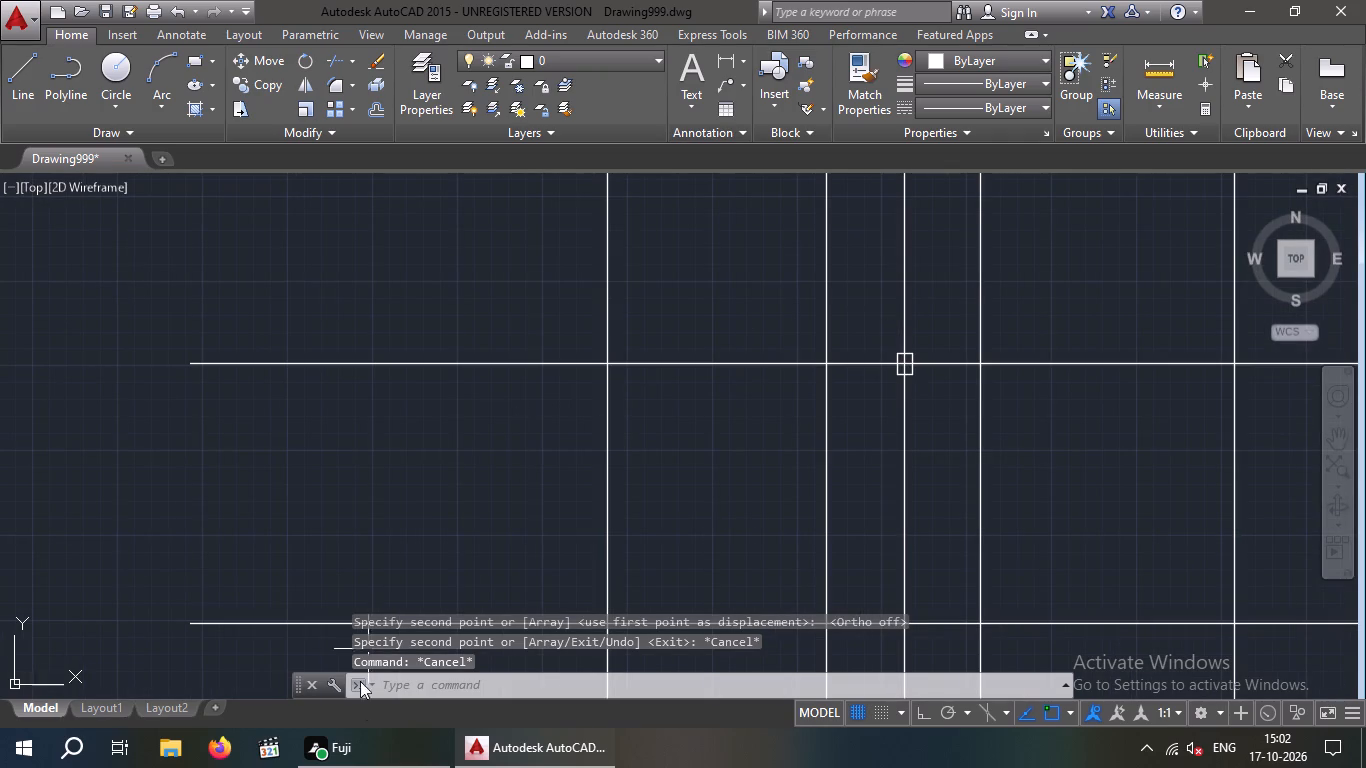
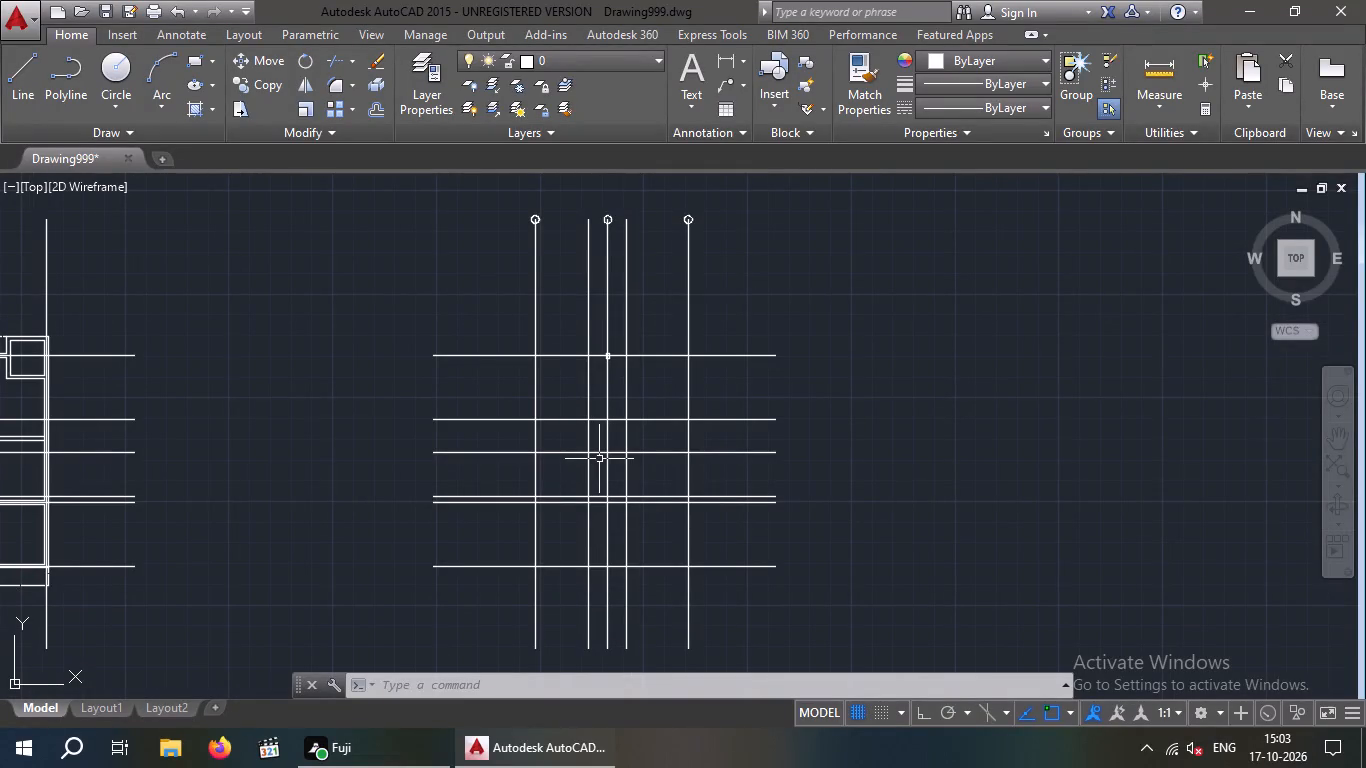
Examine the reference floor plan and elevation, the floor plan's construction lines, and the copied grid with its placed column.
{"action": "middle_click_drag", "start_coordinate": [604, 432], "coordinate": [596, 388]}
{"action": "scroll", "coordinate": [598, 396], "scroll_direction": "down", "scroll_amount": 3}
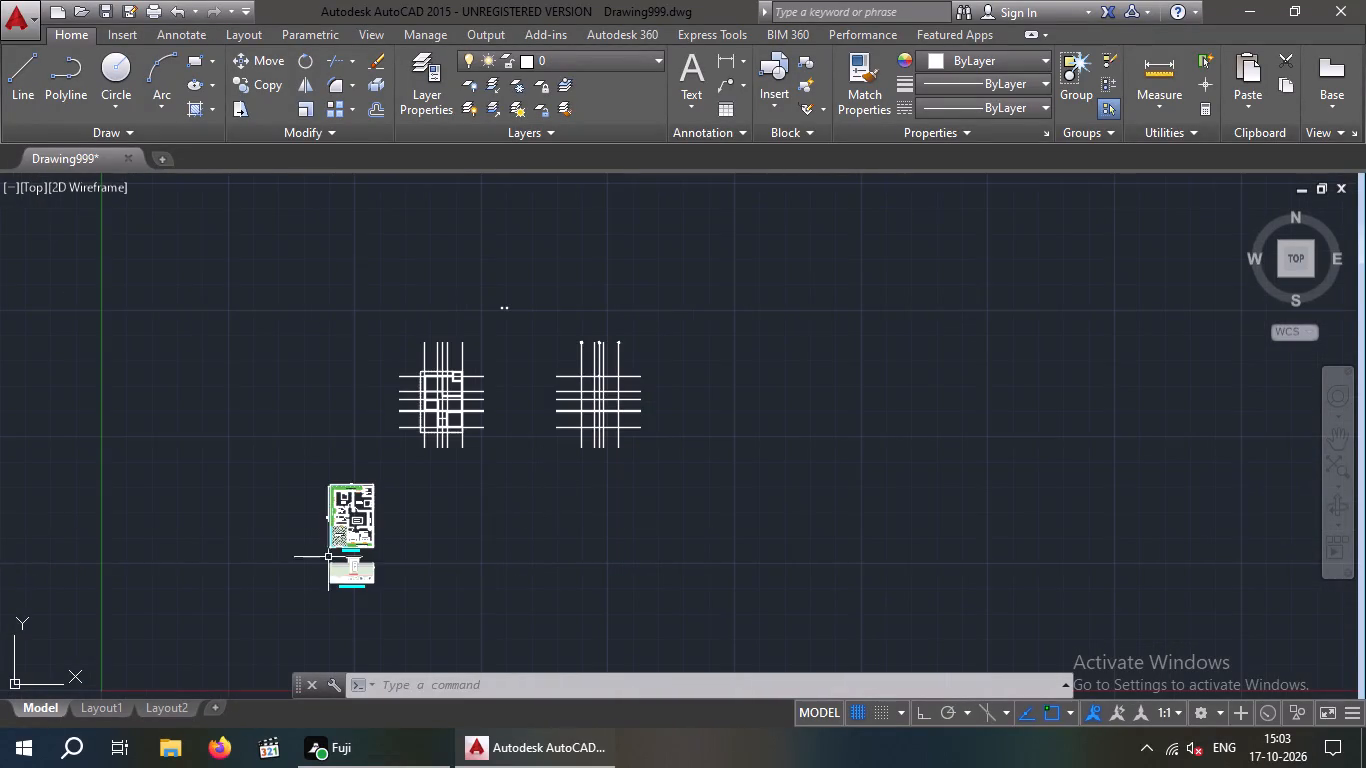
{"action": "scroll", "coordinate": [307, 508], "scroll_direction": "up", "scroll_amount": 3}
{"action": "middle_click_drag", "start_coordinate": [685, 461], "coordinate": [621, 364]}
{"action": "scroll", "coordinate": [625, 354], "scroll_direction": "down", "scroll_amount": 2}
{"action": "scroll", "coordinate": [550, 521], "scroll_direction": "up", "scroll_amount": 2}
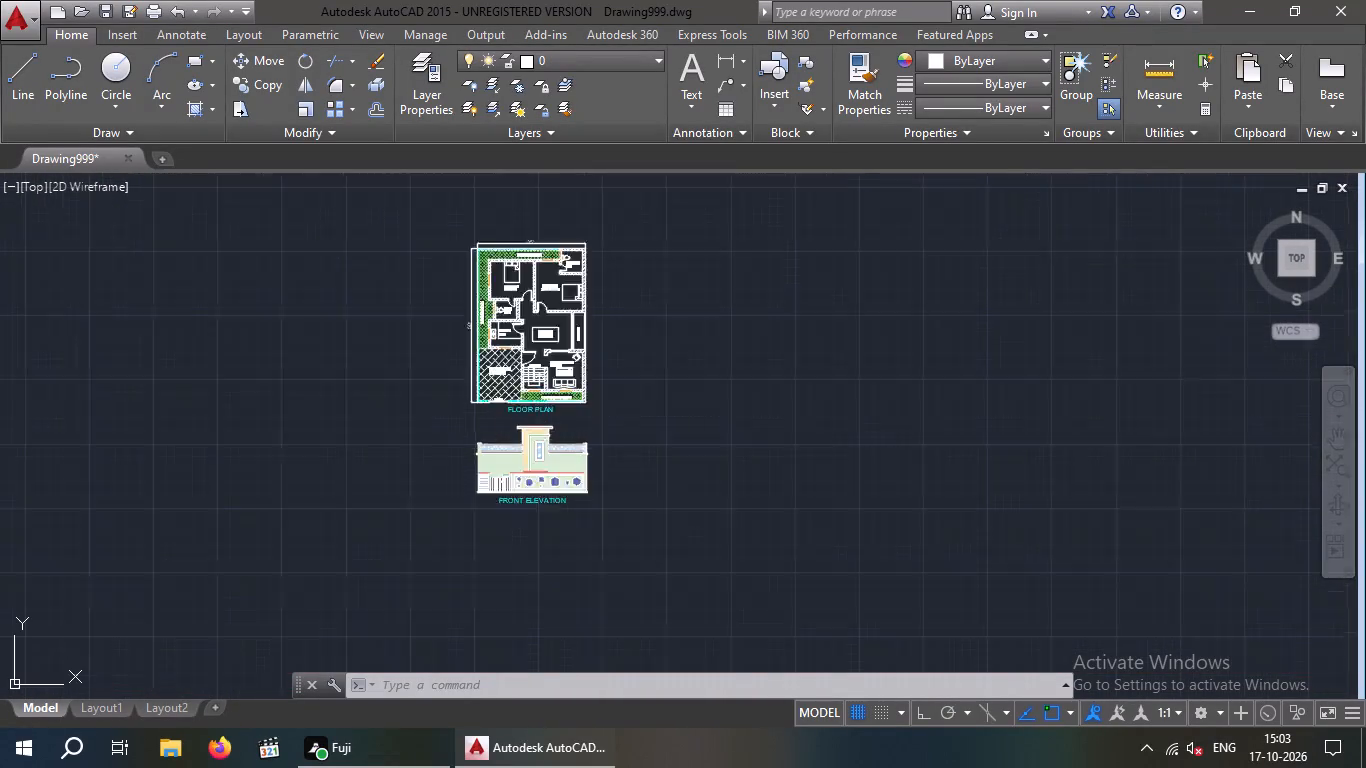
{"action": "scroll", "coordinate": [548, 516], "scroll_direction": "up", "scroll_amount": 2}
{"action": "middle_click_drag", "start_coordinate": [620, 453], "coordinate": [456, 664]}
{"action": "scroll", "coordinate": [577, 464], "scroll_direction": "down", "scroll_amount": 3}
{"action": "middle_click_drag", "start_coordinate": [552, 495], "coordinate": [420, 656]}
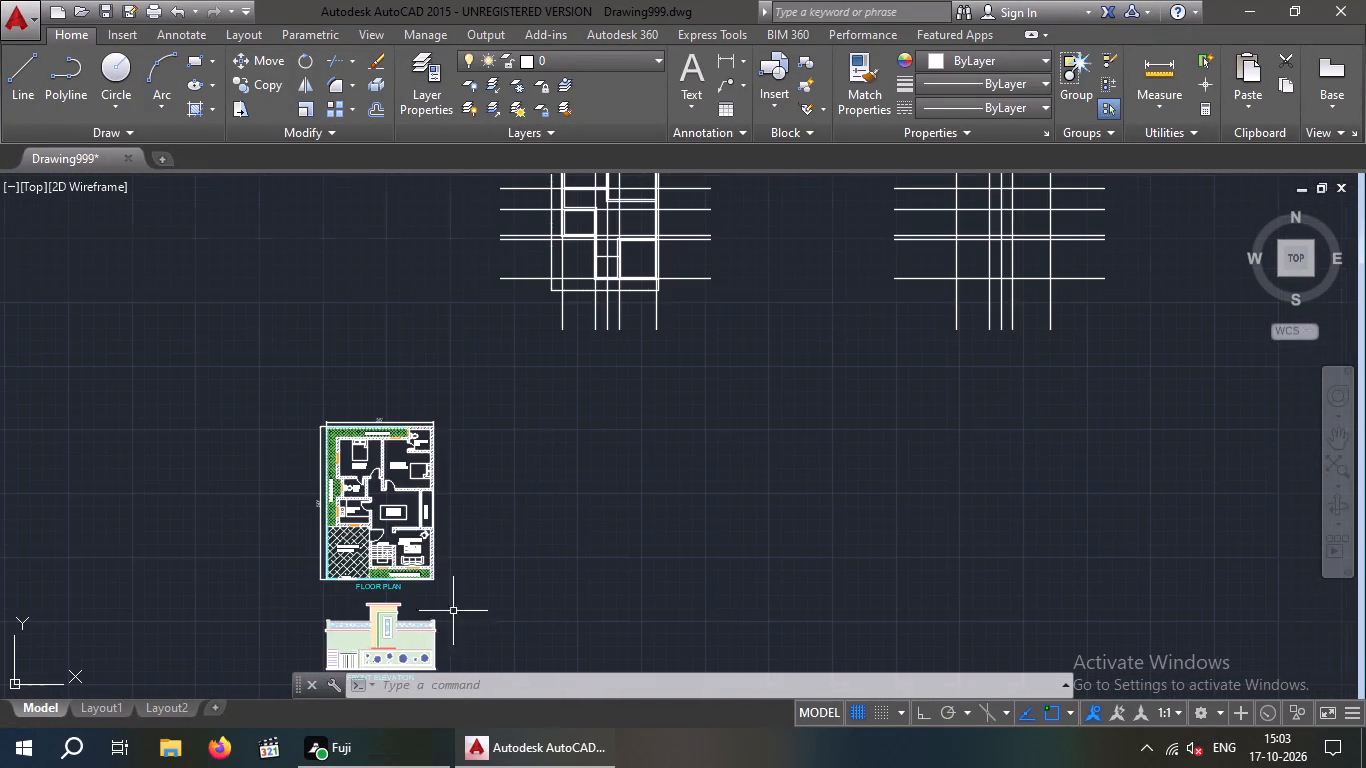
{"action": "scroll", "coordinate": [711, 308], "scroll_direction": "up", "scroll_amount": 1}
{"action": "middle_click_drag", "start_coordinate": [702, 329], "coordinate": [497, 591]}
{"action": "middle_click_drag", "start_coordinate": [583, 492], "coordinate": [434, 574]}
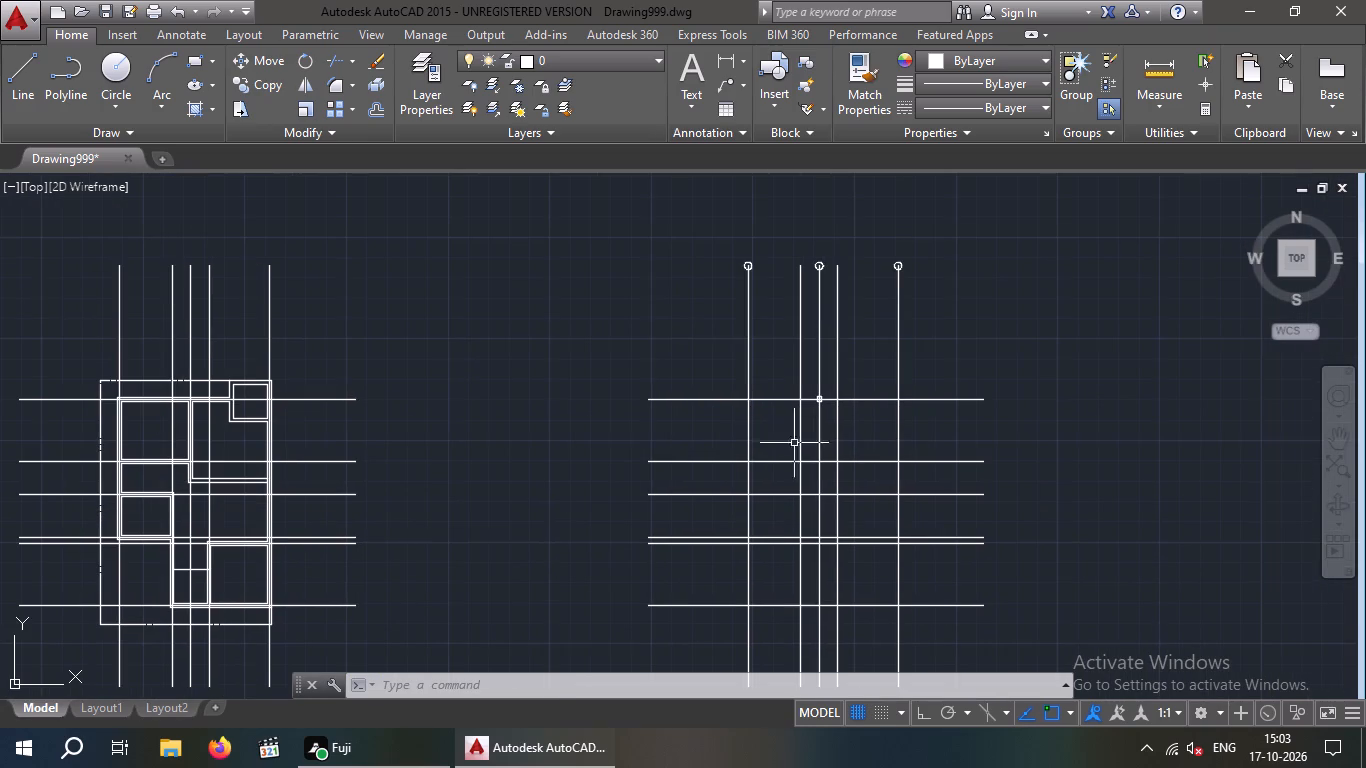
{"action": "middle_click_drag", "start_coordinate": [729, 456], "coordinate": [621, 600]}
{"action": "scroll", "coordinate": [339, 259], "scroll_direction": "up", "scroll_amount": 3}
{"action": "scroll", "coordinate": [445, 328], "scroll_direction": "down", "scroll_amount": 3}
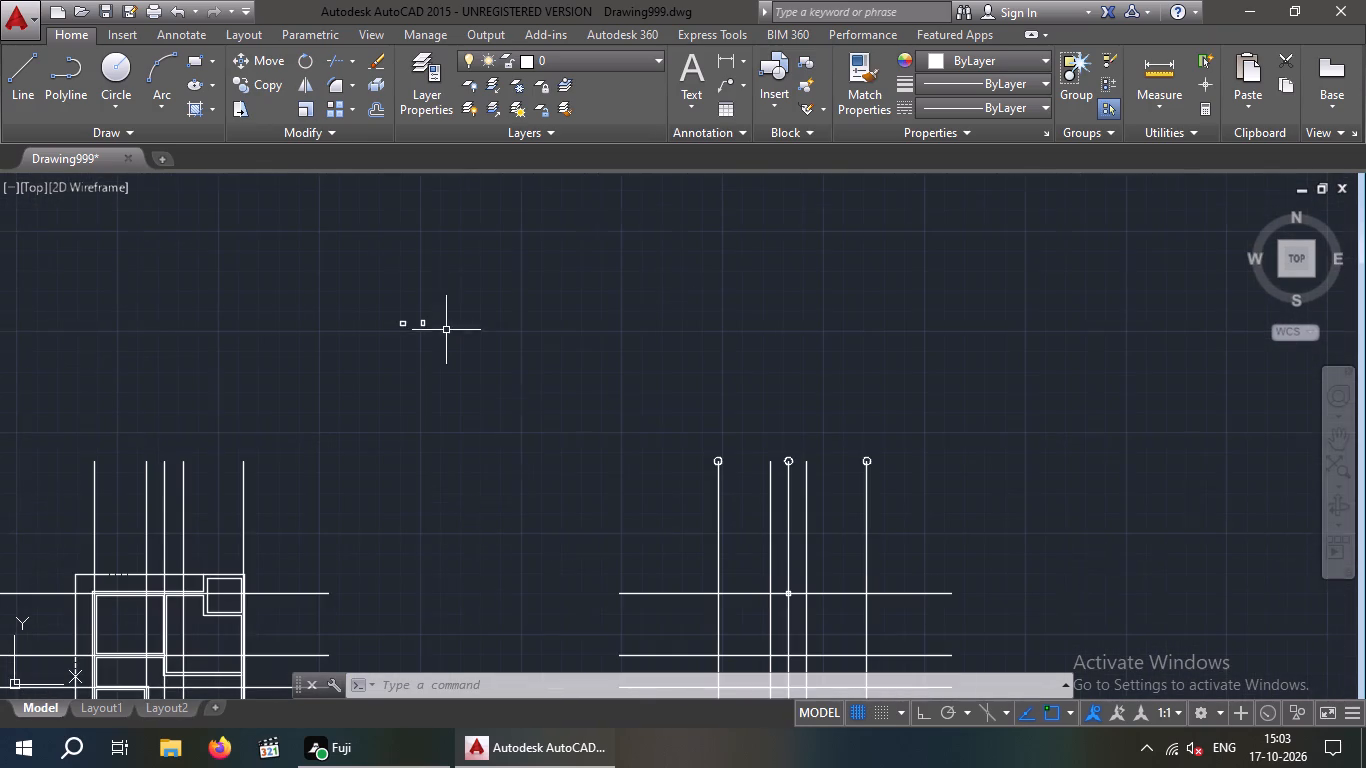
{"action": "middle_click_drag", "start_coordinate": [697, 593], "coordinate": [518, 519]}
{"action": "scroll", "coordinate": [589, 528], "scroll_direction": "up", "scroll_amount": 3}
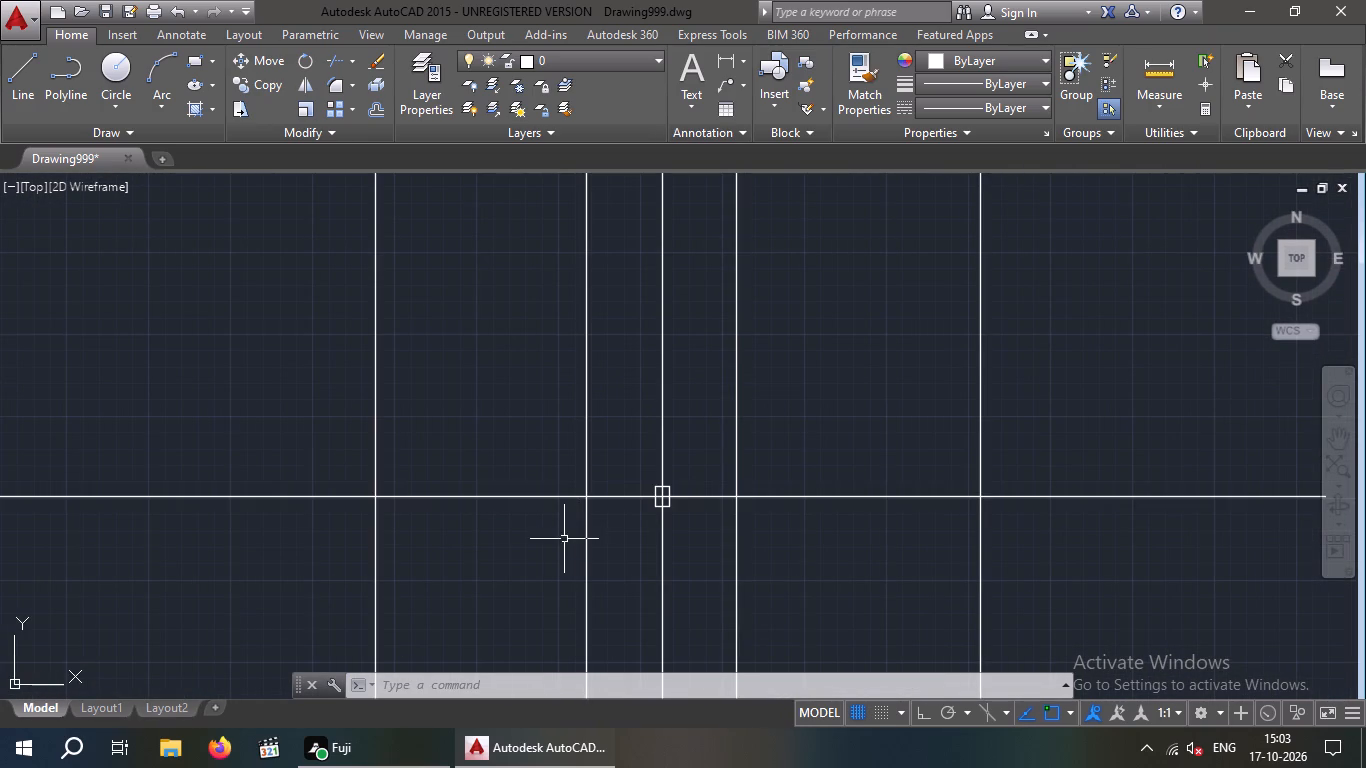
{"action": "scroll", "coordinate": [541, 526], "scroll_direction": "down", "scroll_amount": 1}
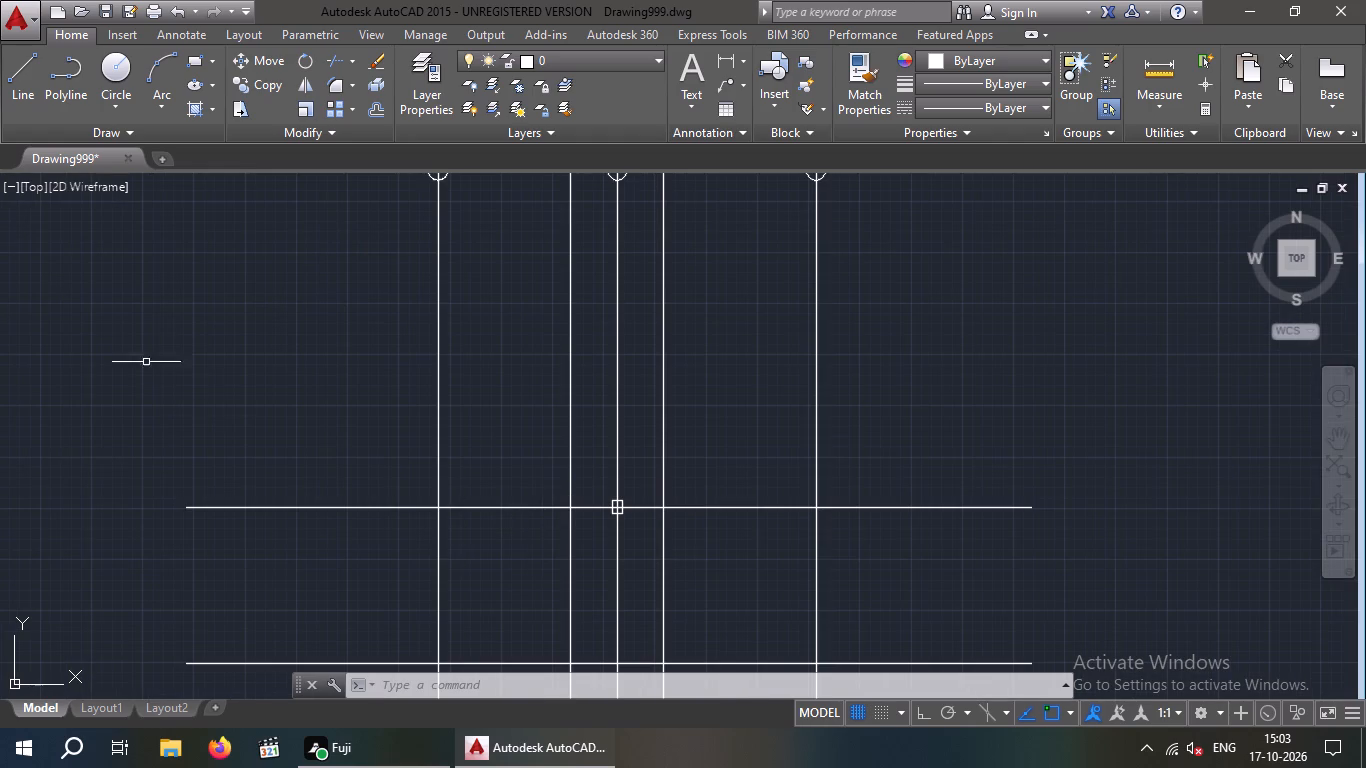
Copy the upright column rectangle from its centre onto the topmost horizontal grid line's intersections with the leftmost and rightmost vertical lines.
{"action": "middle_click_drag", "start_coordinate": [158, 336], "coordinate": [315, 392]}
{"action": "middle_click", "coordinate": [370, 392]}
{"action": "scroll", "coordinate": [412, 388], "scroll_direction": "down", "scroll_amount": 1}
{"action": "middle_click_drag", "start_coordinate": [420, 388], "coordinate": [491, 385]}
{"action": "middle_click_drag", "start_coordinate": [399, 364], "coordinate": [473, 364]}
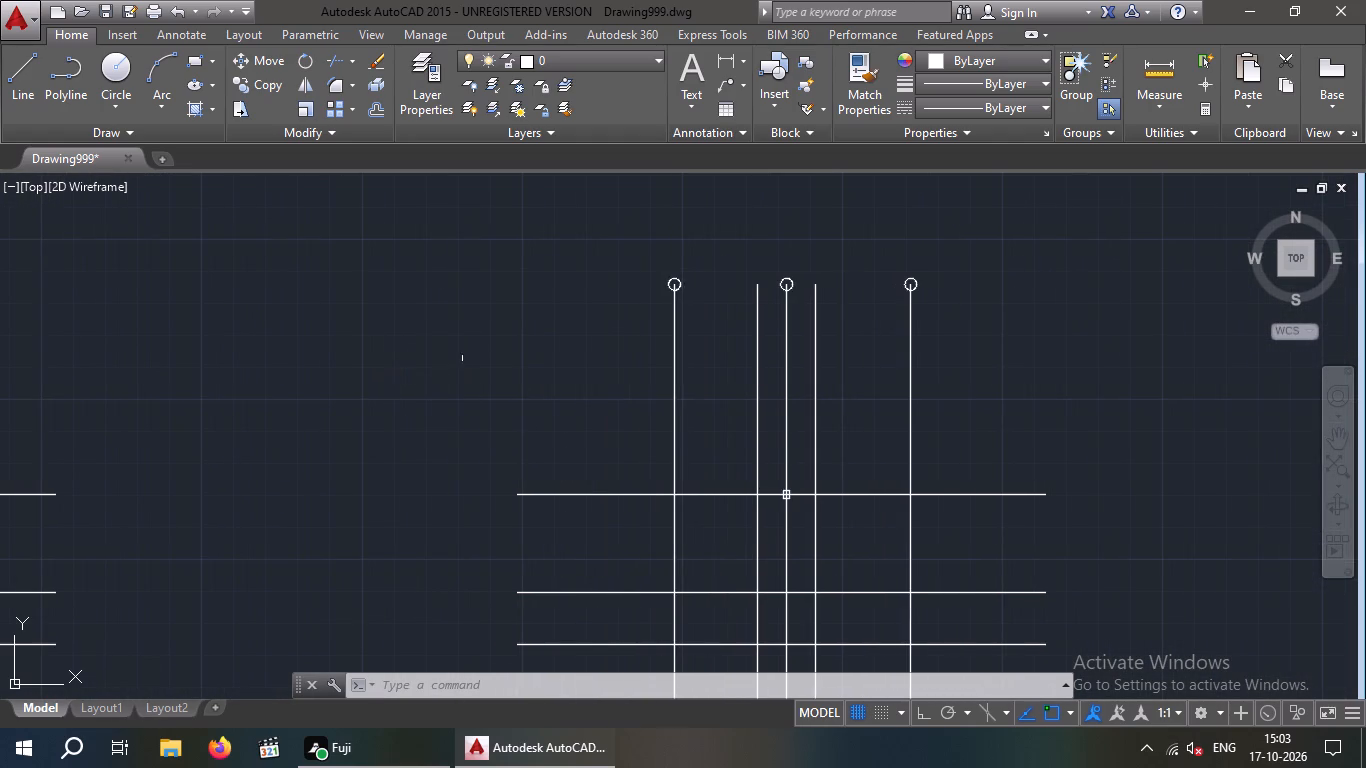
{"action": "middle_click_drag", "start_coordinate": [333, 355], "coordinate": [349, 442]}
{"action": "scroll", "coordinate": [344, 441], "scroll_direction": "down", "scroll_amount": 2}
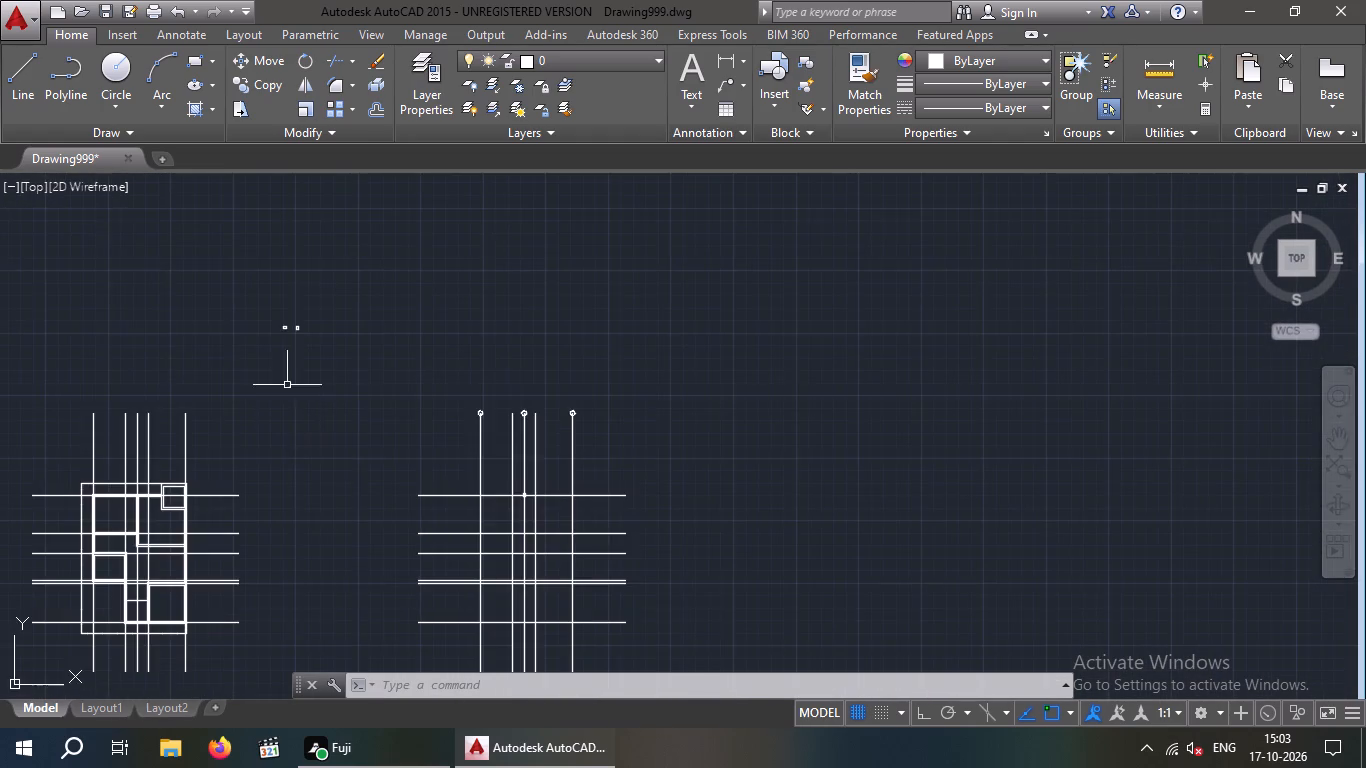
{"action": "scroll", "coordinate": [286, 292], "scroll_direction": "up", "scroll_amount": 3}
{"action": "scroll", "coordinate": [300, 463], "scroll_direction": "up", "scroll_amount": 2}
{"action": "left_click_drag", "start_coordinate": [310, 364], "coordinate": [356, 379]}
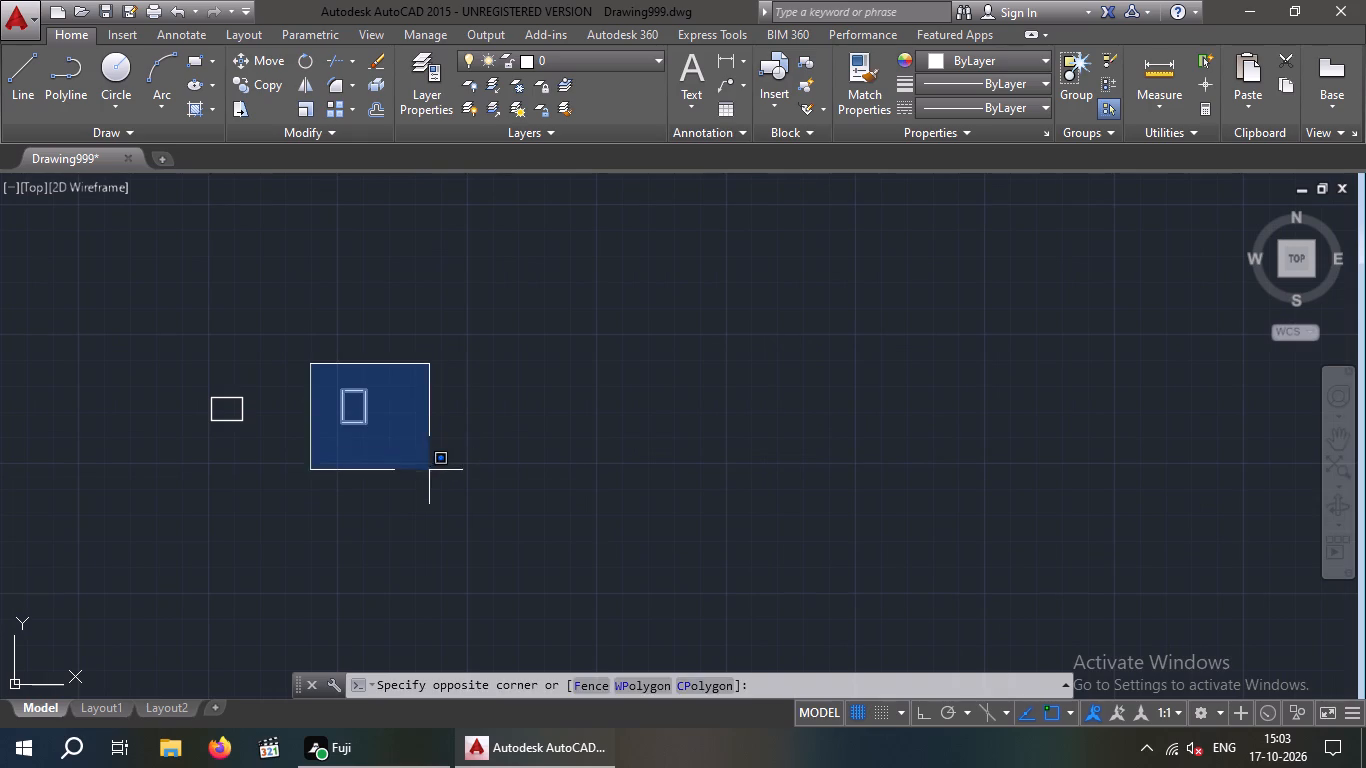
{"action": "left_click", "coordinate": [428, 470]}
{"action": "left_click", "coordinate": [269, 85]}
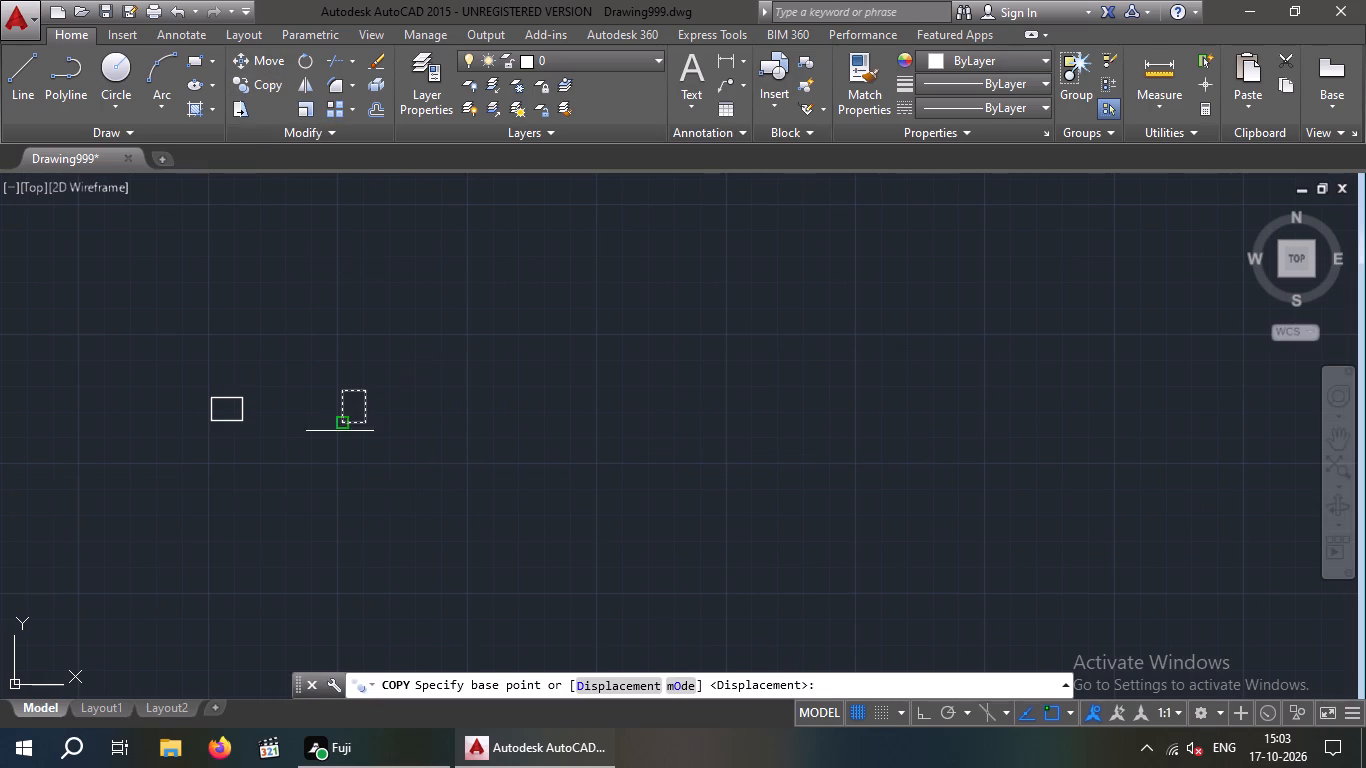
{"action": "scroll", "coordinate": [345, 408], "scroll_direction": "up", "scroll_amount": 3}
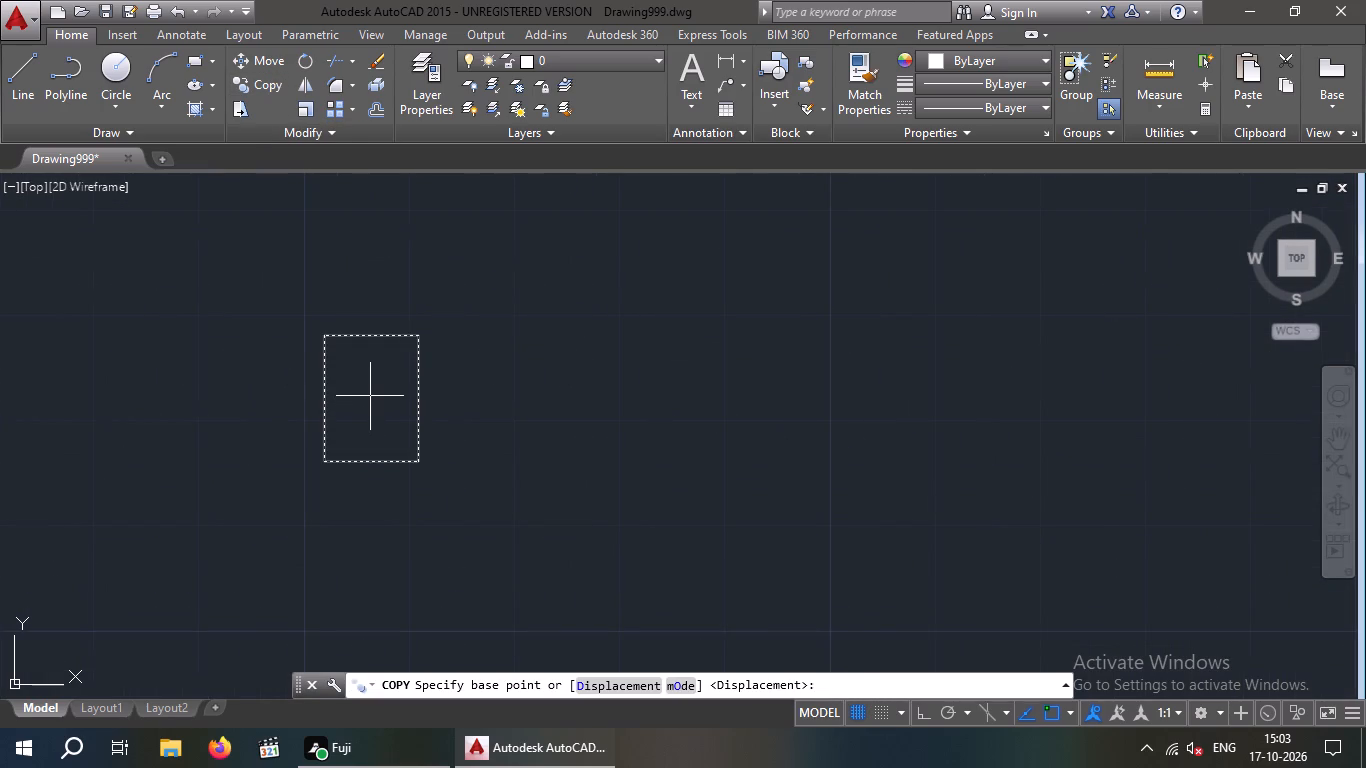
{"action": "left_click", "coordinate": [370, 396]}
{"action": "scroll", "coordinate": [390, 398], "scroll_direction": "down", "scroll_amount": 5}
{"action": "middle_click_drag", "start_coordinate": [586, 453], "coordinate": [262, 315]}
{"action": "scroll", "coordinate": [350, 336], "scroll_direction": "down", "scroll_amount": 2}
{"action": "scroll", "coordinate": [536, 578], "scroll_direction": "up", "scroll_amount": 3}
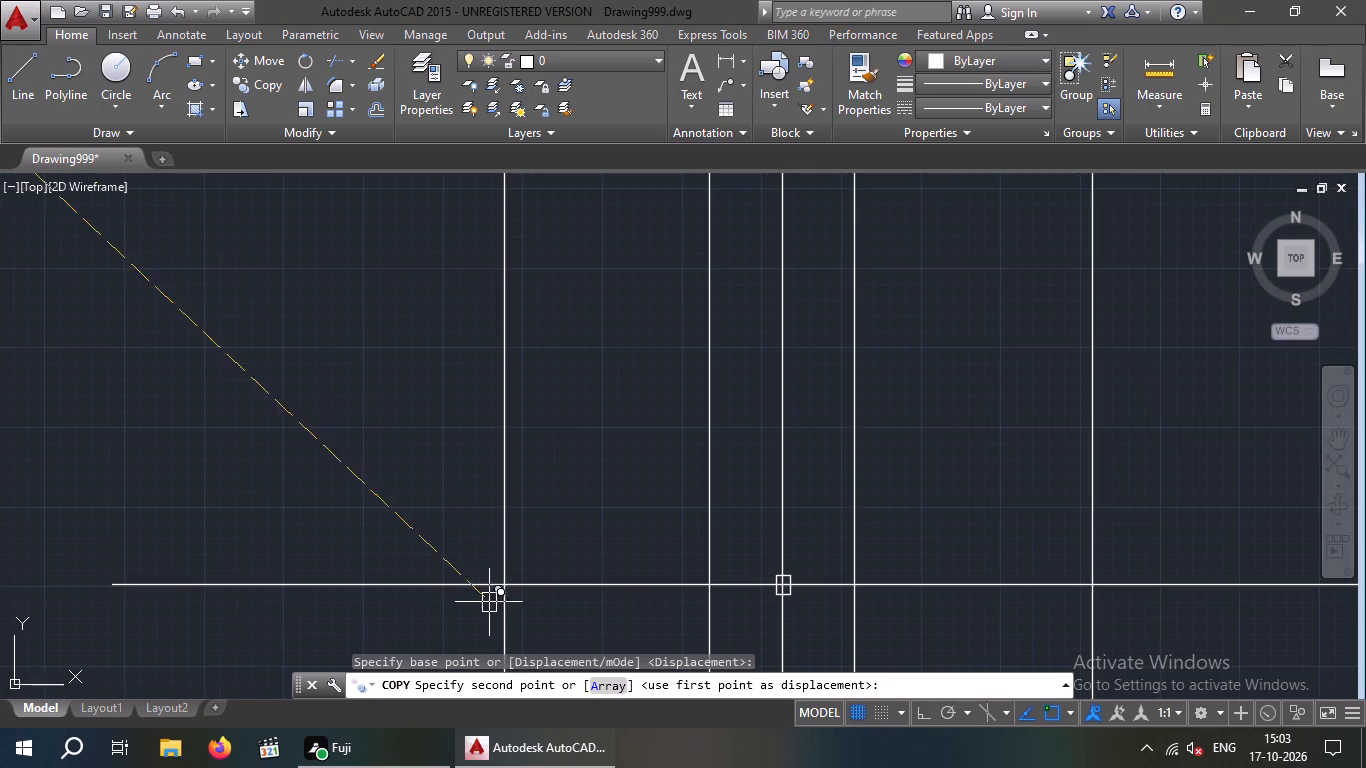
{"action": "left_click", "coordinate": [508, 585]}
{"action": "scroll", "coordinate": [547, 549], "scroll_direction": "down", "scroll_amount": 2}
{"action": "scroll", "coordinate": [783, 574], "scroll_direction": "up", "scroll_amount": 1}
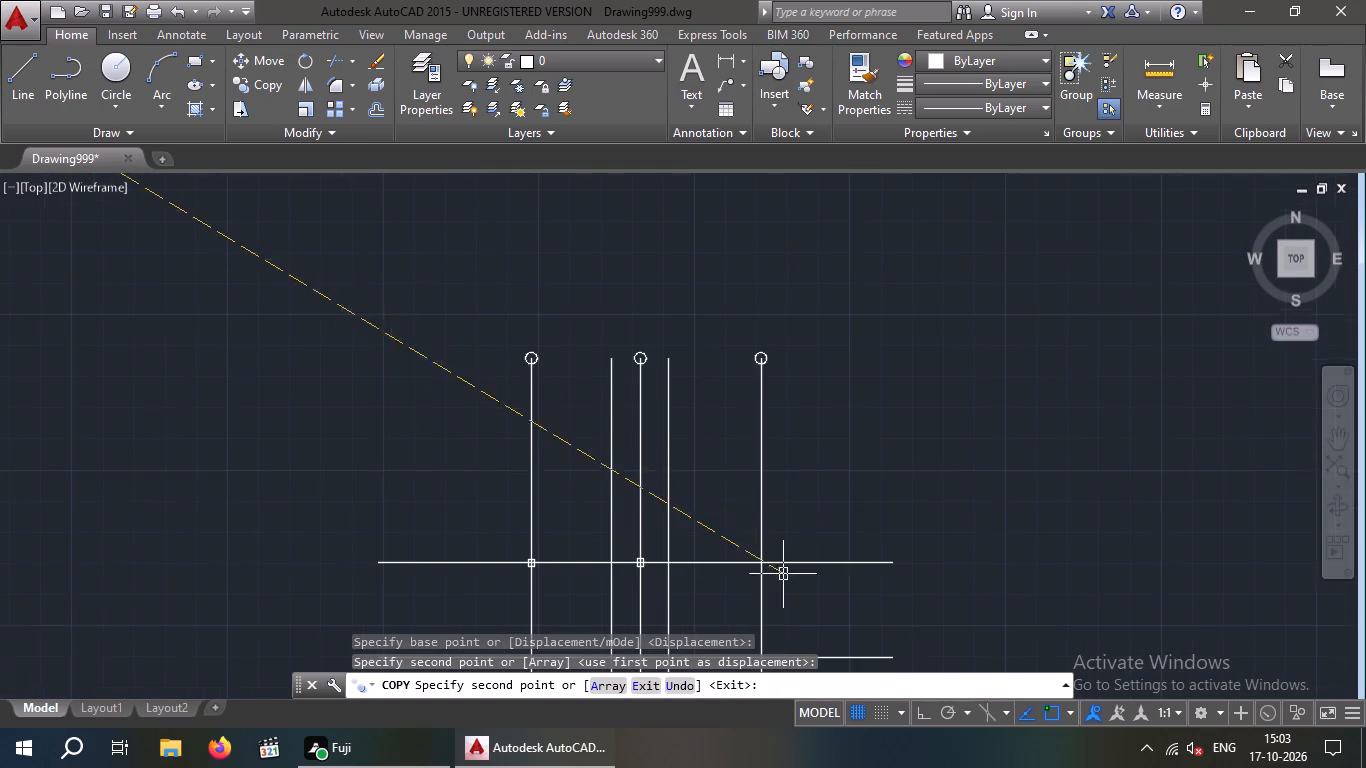
{"action": "scroll", "coordinate": [783, 574], "scroll_direction": "up", "scroll_amount": 1}
{"action": "left_click", "coordinate": [726, 545]}
{"action": "scroll", "coordinate": [795, 485], "scroll_direction": "down", "scroll_amount": 1}
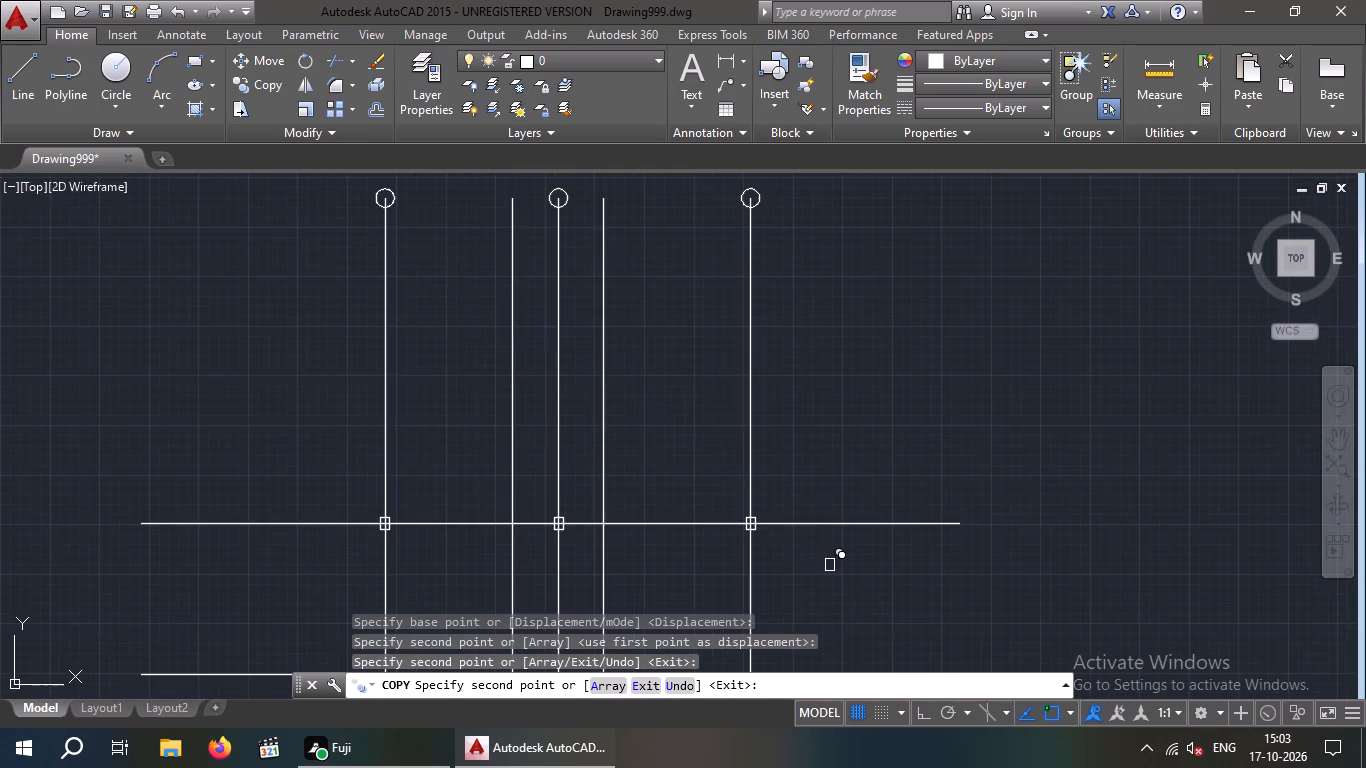
{"action": "middle_click_drag", "start_coordinate": [811, 556], "coordinate": [750, 439]}
{"action": "scroll", "coordinate": [747, 512], "scroll_direction": "down", "scroll_amount": 2}
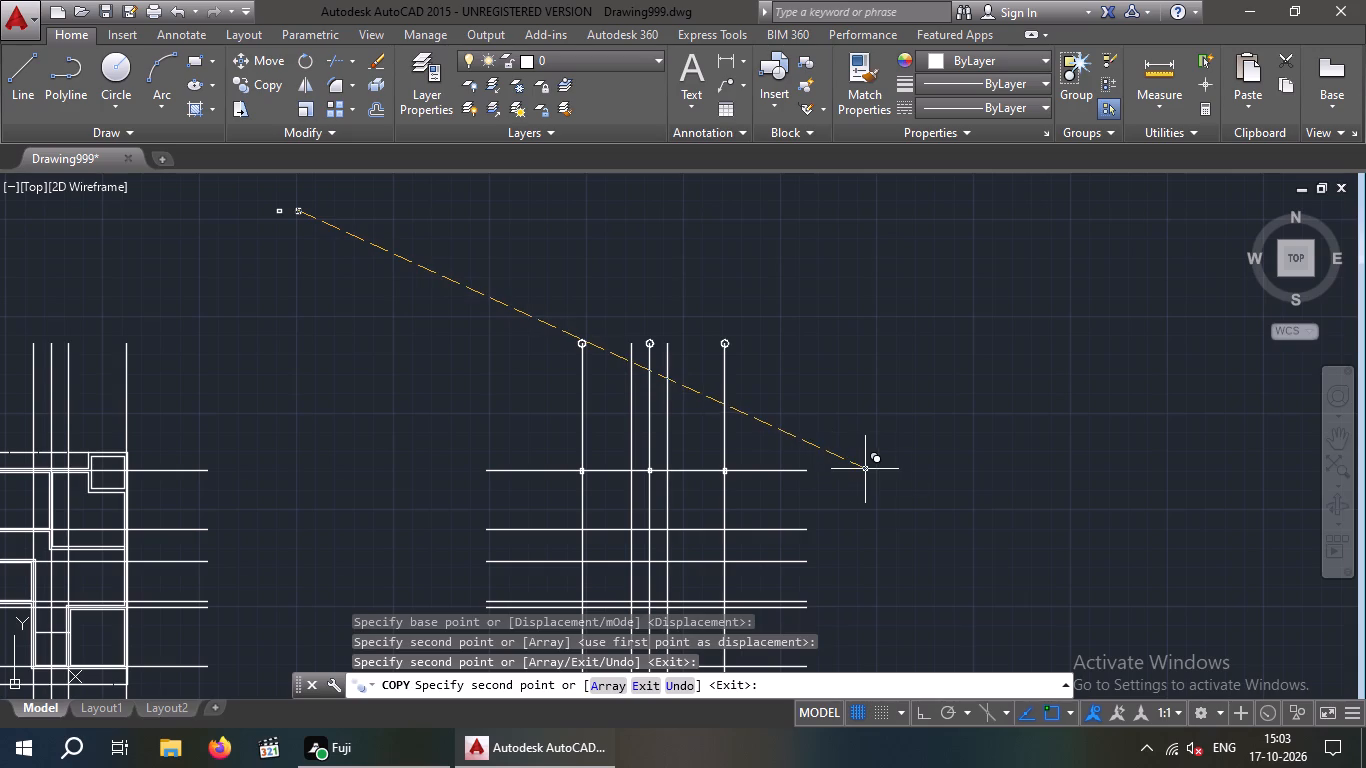
{"action": "middle_click_drag", "start_coordinate": [889, 478], "coordinate": [887, 427]}
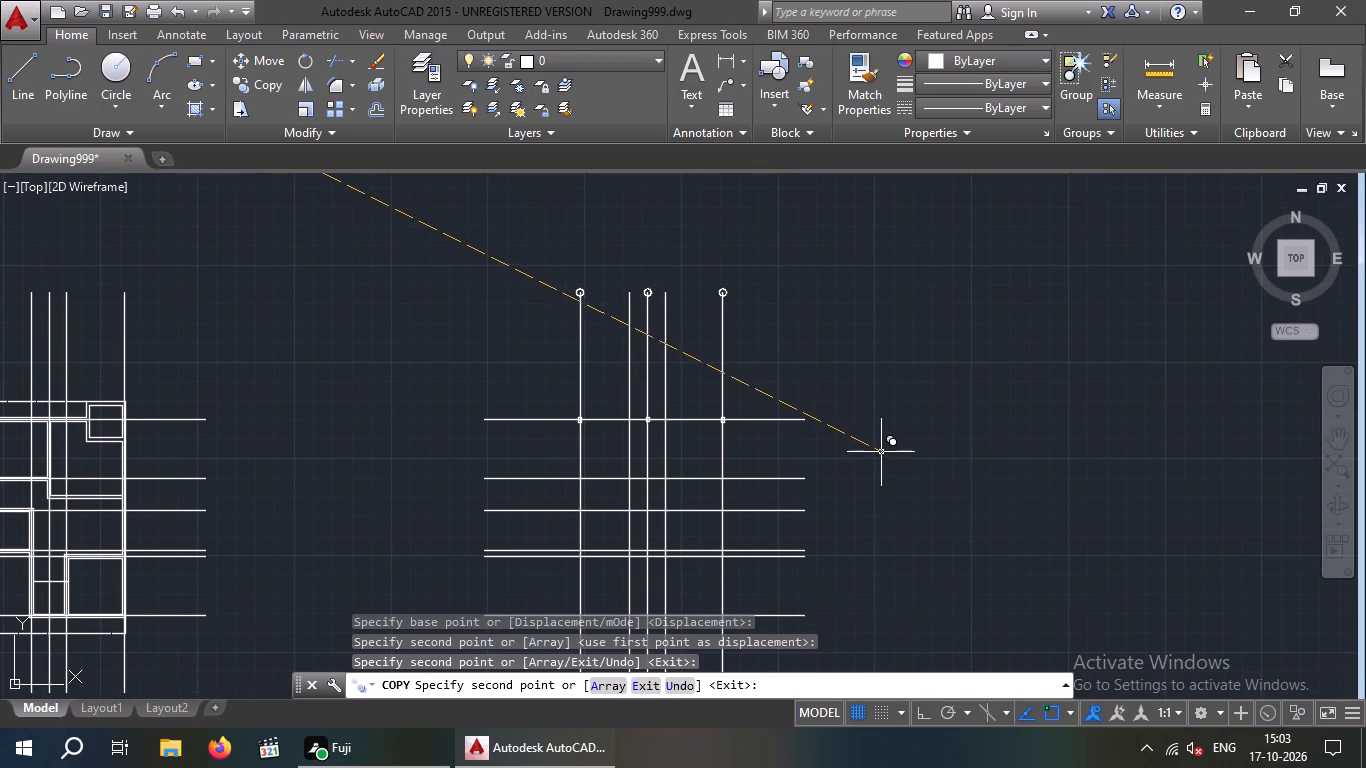
{"action": "scroll", "coordinate": [878, 454], "scroll_direction": "down", "scroll_amount": 1}
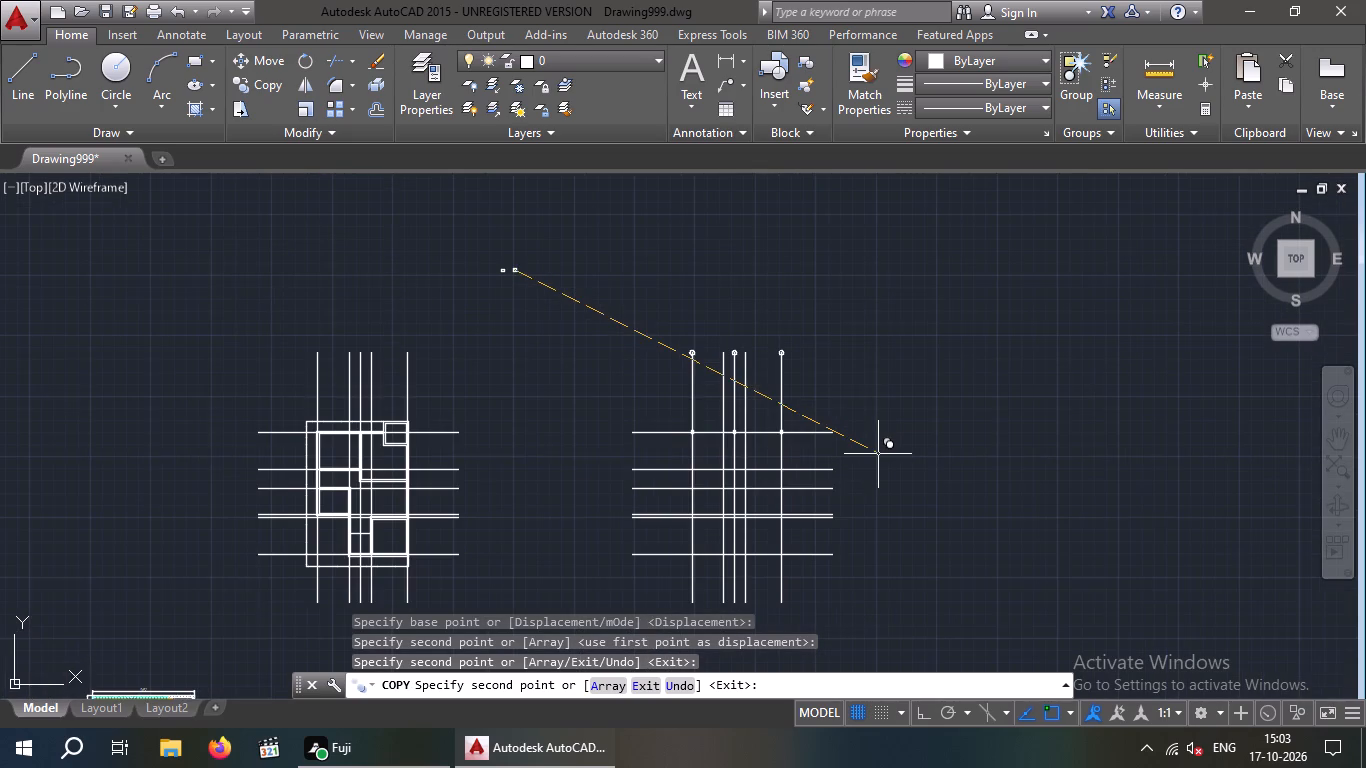
{"action": "scroll", "coordinate": [354, 484], "scroll_direction": "up", "scroll_amount": 4}
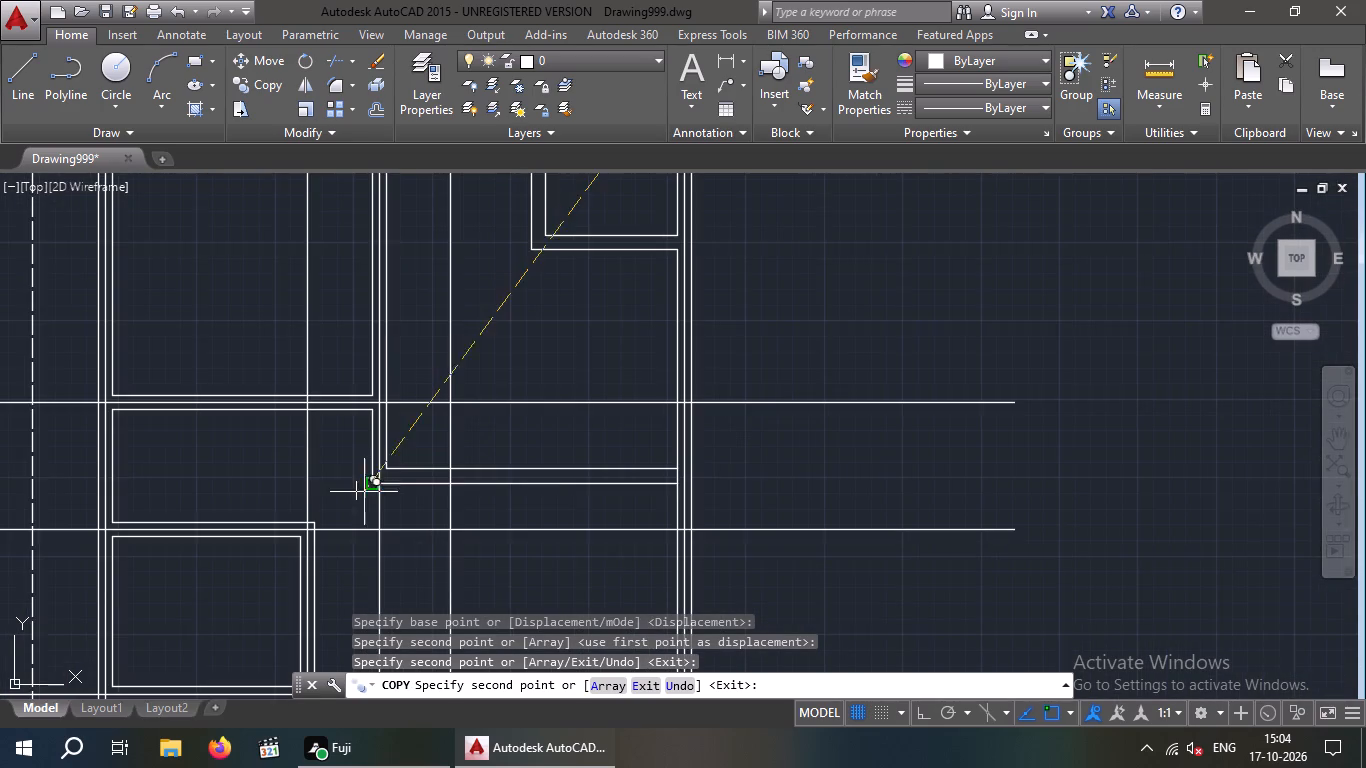
{"action": "scroll", "coordinate": [368, 491], "scroll_direction": "up", "scroll_amount": 2}
{"action": "key", "text": "Escape"}
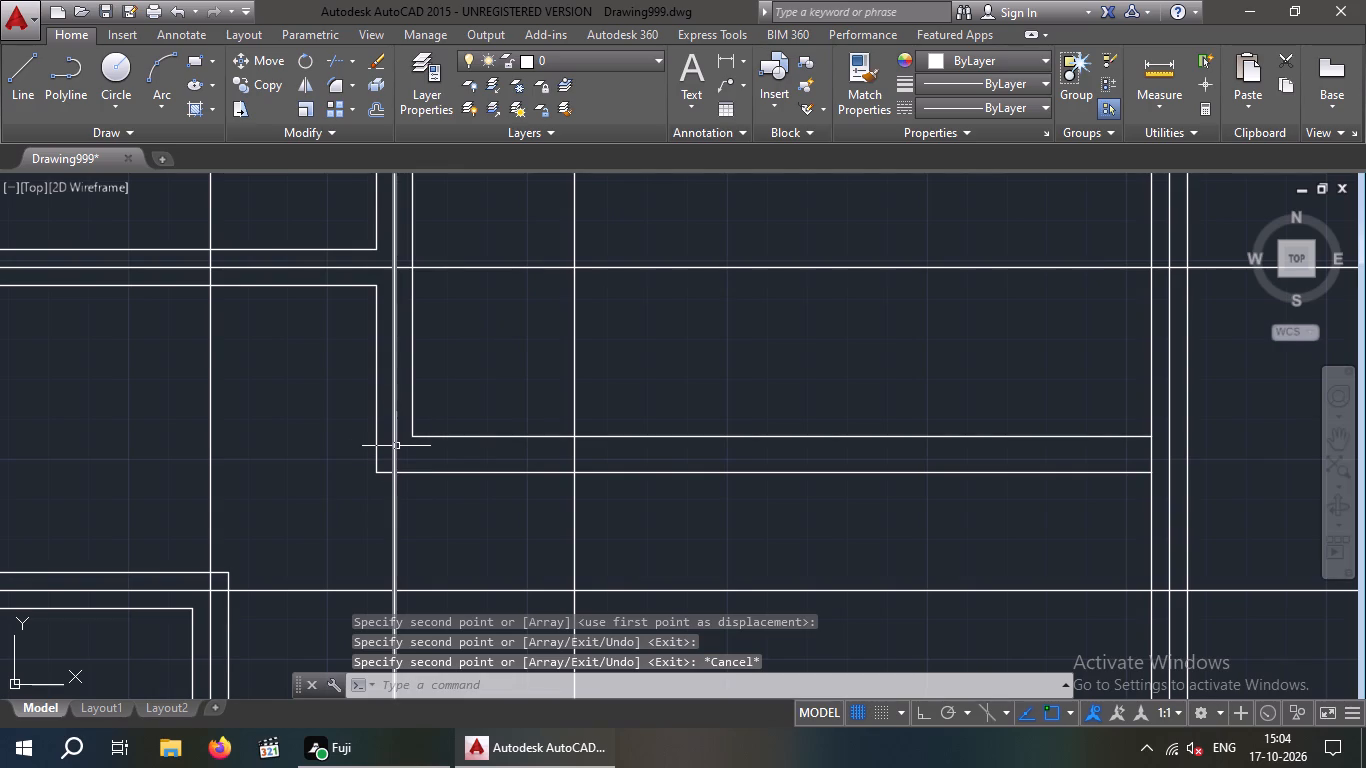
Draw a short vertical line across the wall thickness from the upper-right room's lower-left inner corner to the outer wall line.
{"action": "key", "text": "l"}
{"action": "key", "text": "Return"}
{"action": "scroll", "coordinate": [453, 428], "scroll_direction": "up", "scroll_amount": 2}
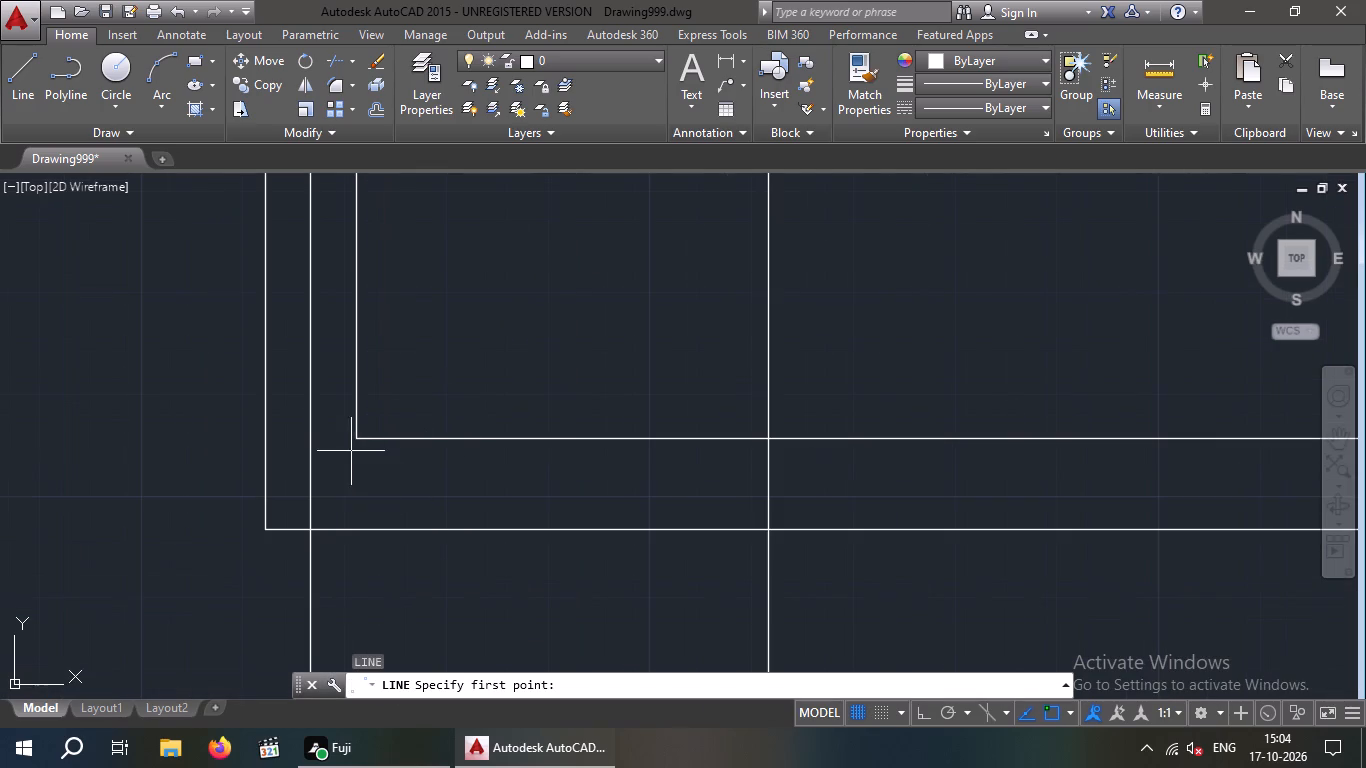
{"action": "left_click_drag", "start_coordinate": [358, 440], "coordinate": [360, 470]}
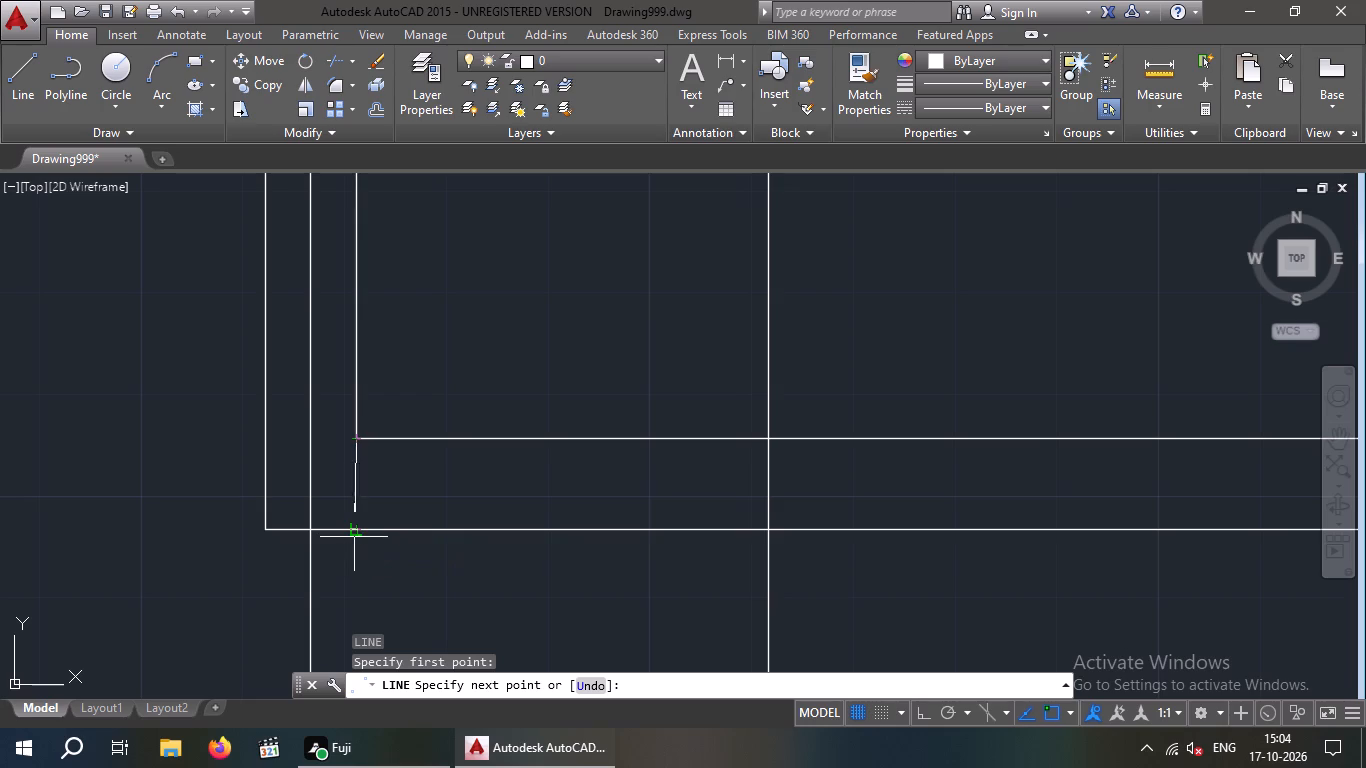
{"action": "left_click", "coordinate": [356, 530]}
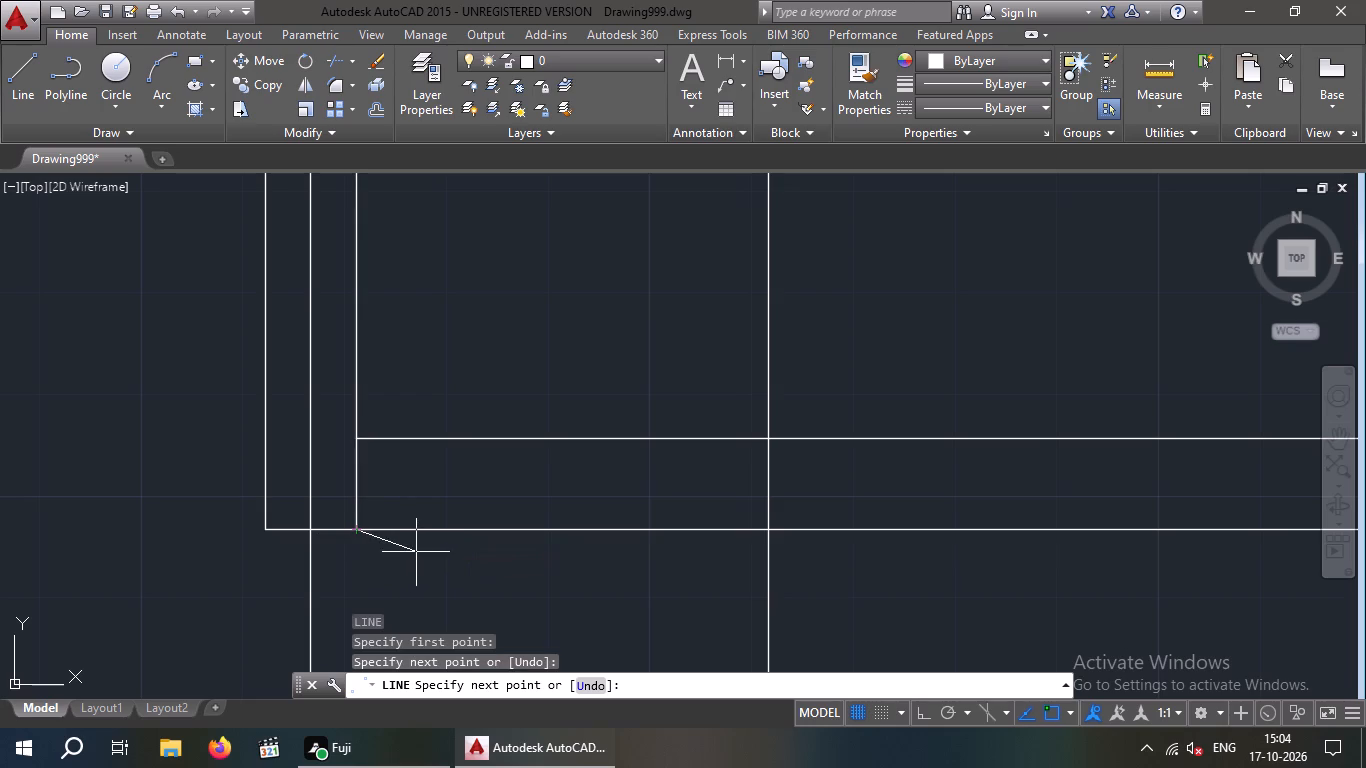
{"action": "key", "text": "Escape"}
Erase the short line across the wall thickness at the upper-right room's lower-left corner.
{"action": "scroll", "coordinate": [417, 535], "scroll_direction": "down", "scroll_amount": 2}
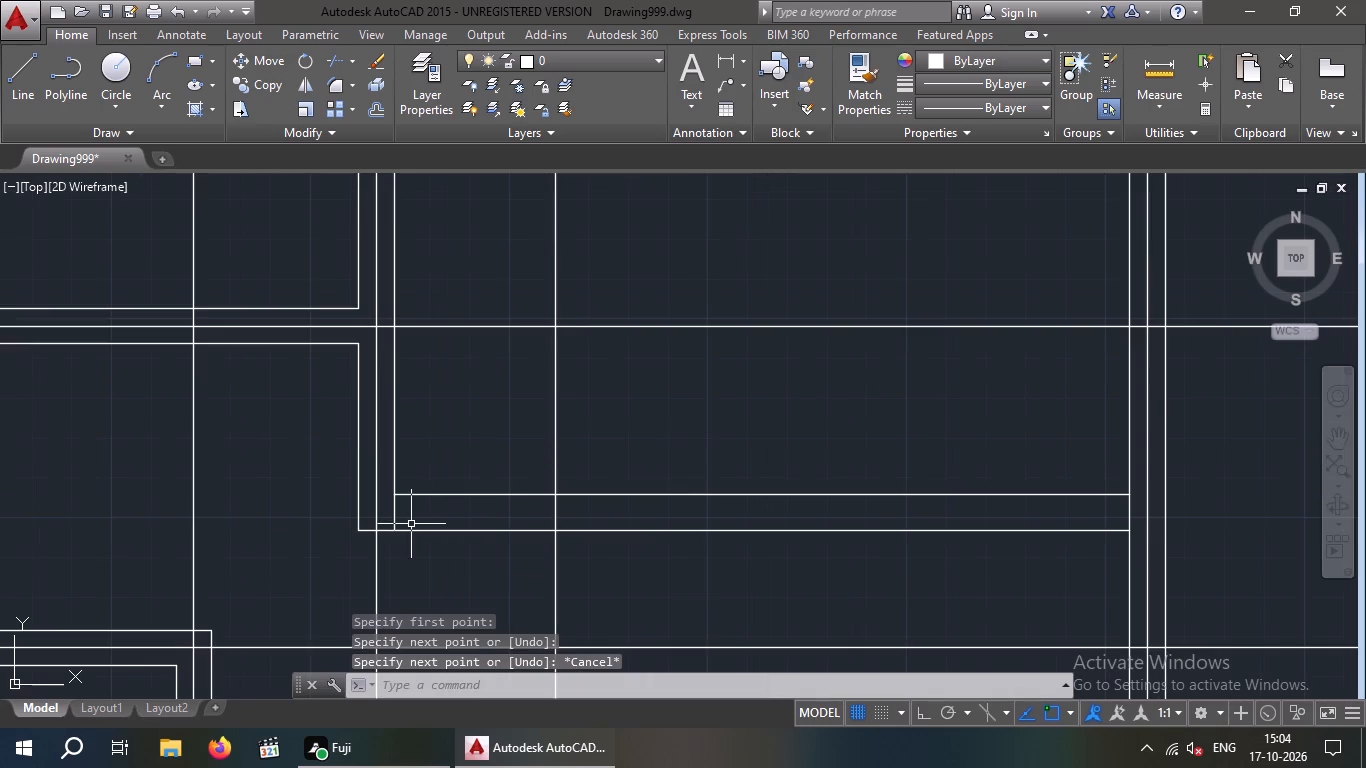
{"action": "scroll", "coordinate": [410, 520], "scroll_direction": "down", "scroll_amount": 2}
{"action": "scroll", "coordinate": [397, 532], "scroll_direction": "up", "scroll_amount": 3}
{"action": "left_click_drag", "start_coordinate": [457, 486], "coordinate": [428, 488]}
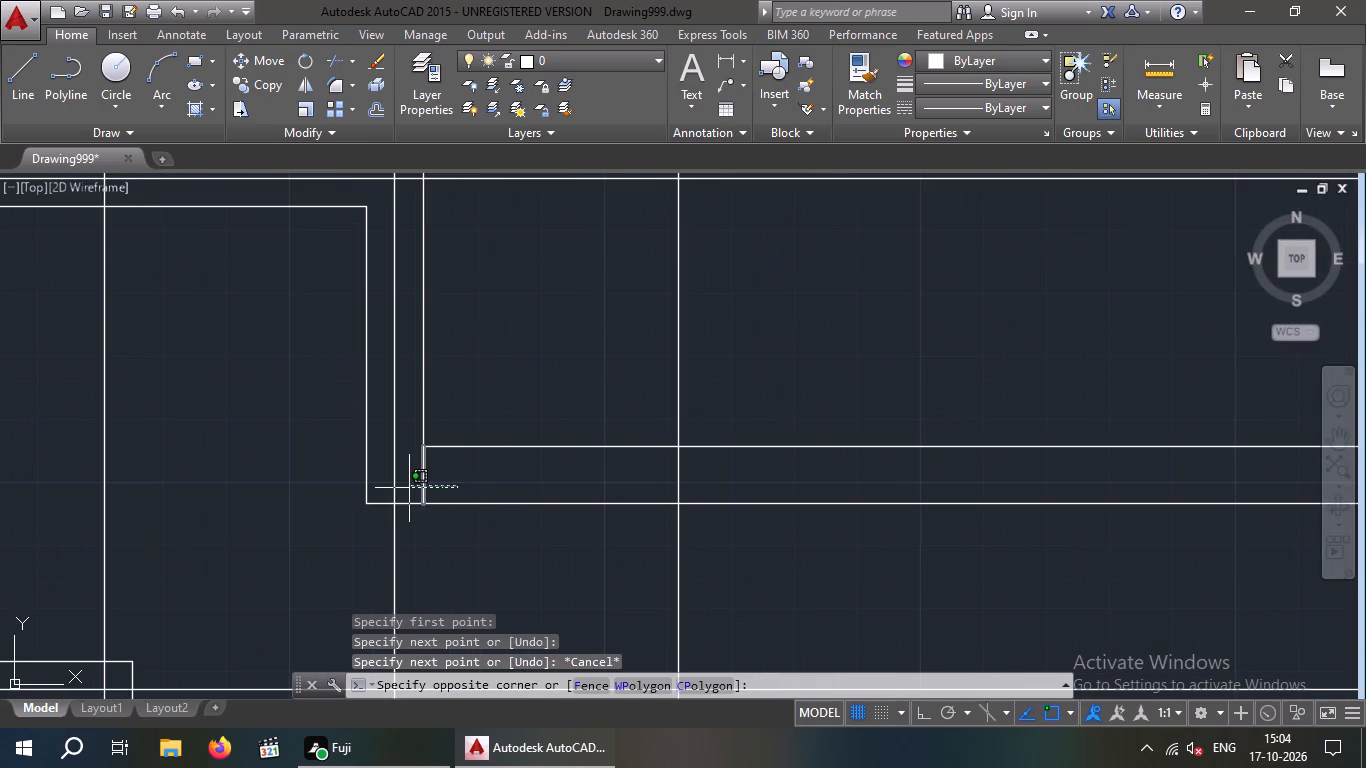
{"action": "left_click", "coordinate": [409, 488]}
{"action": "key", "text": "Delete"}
Compare the floor plan's wall corners and construction lines with the copied grid's remaining intersections below the top row of columns.
{"action": "scroll", "coordinate": [456, 489], "scroll_direction": "down", "scroll_amount": 2}
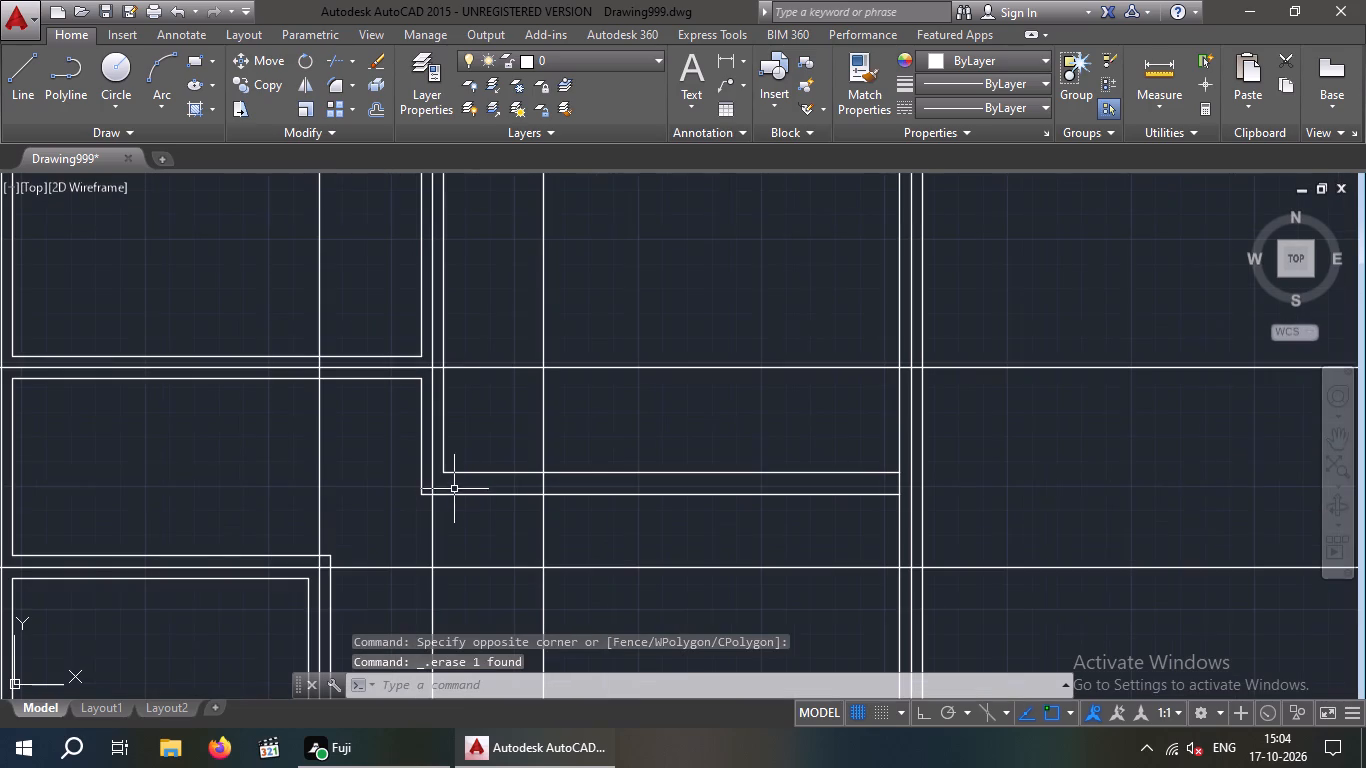
{"action": "scroll", "coordinate": [572, 367], "scroll_direction": "down", "scroll_amount": 2}
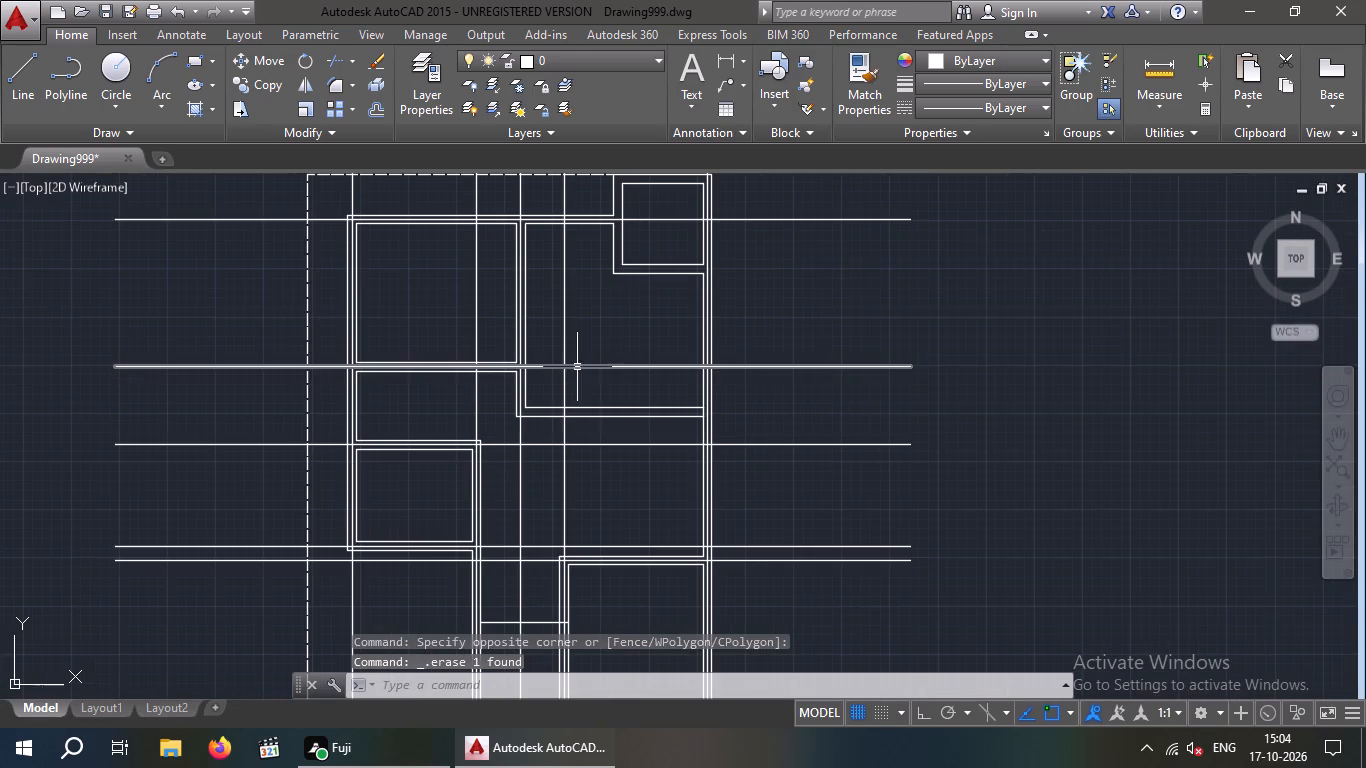
{"action": "middle_click_drag", "start_coordinate": [605, 377], "coordinate": [586, 439]}
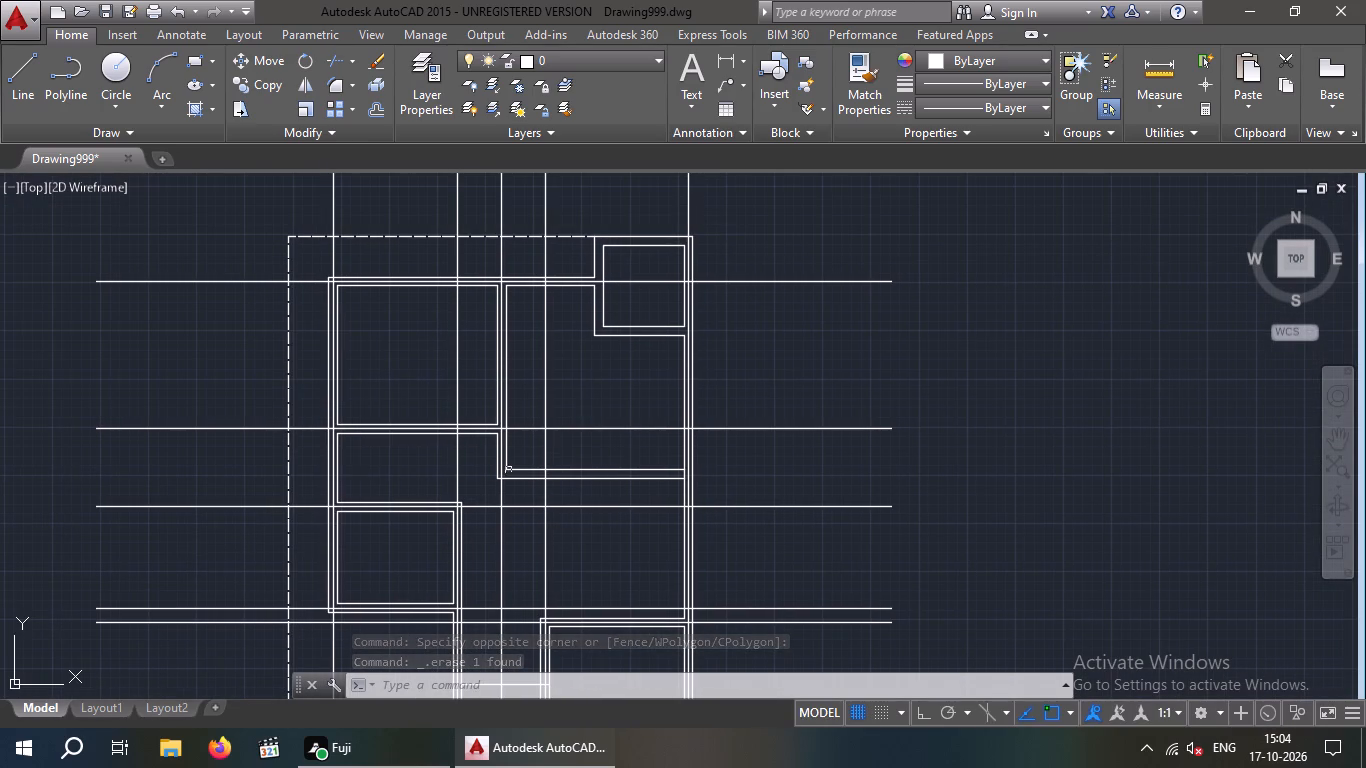
{"action": "scroll", "coordinate": [521, 434], "scroll_direction": "down", "scroll_amount": 2}
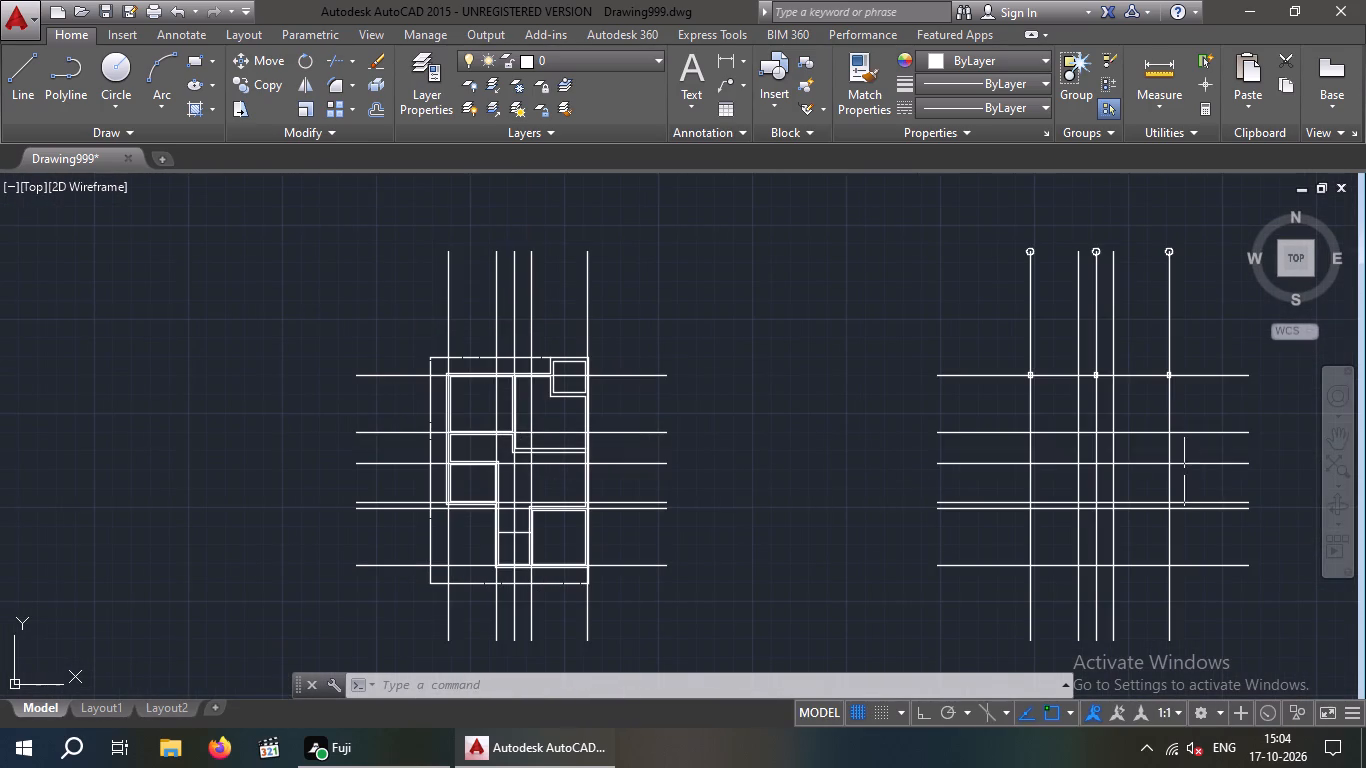
{"action": "scroll", "coordinate": [1037, 440], "scroll_direction": "up", "scroll_amount": 3}
{"action": "scroll", "coordinate": [987, 433], "scroll_direction": "down", "scroll_amount": 3}
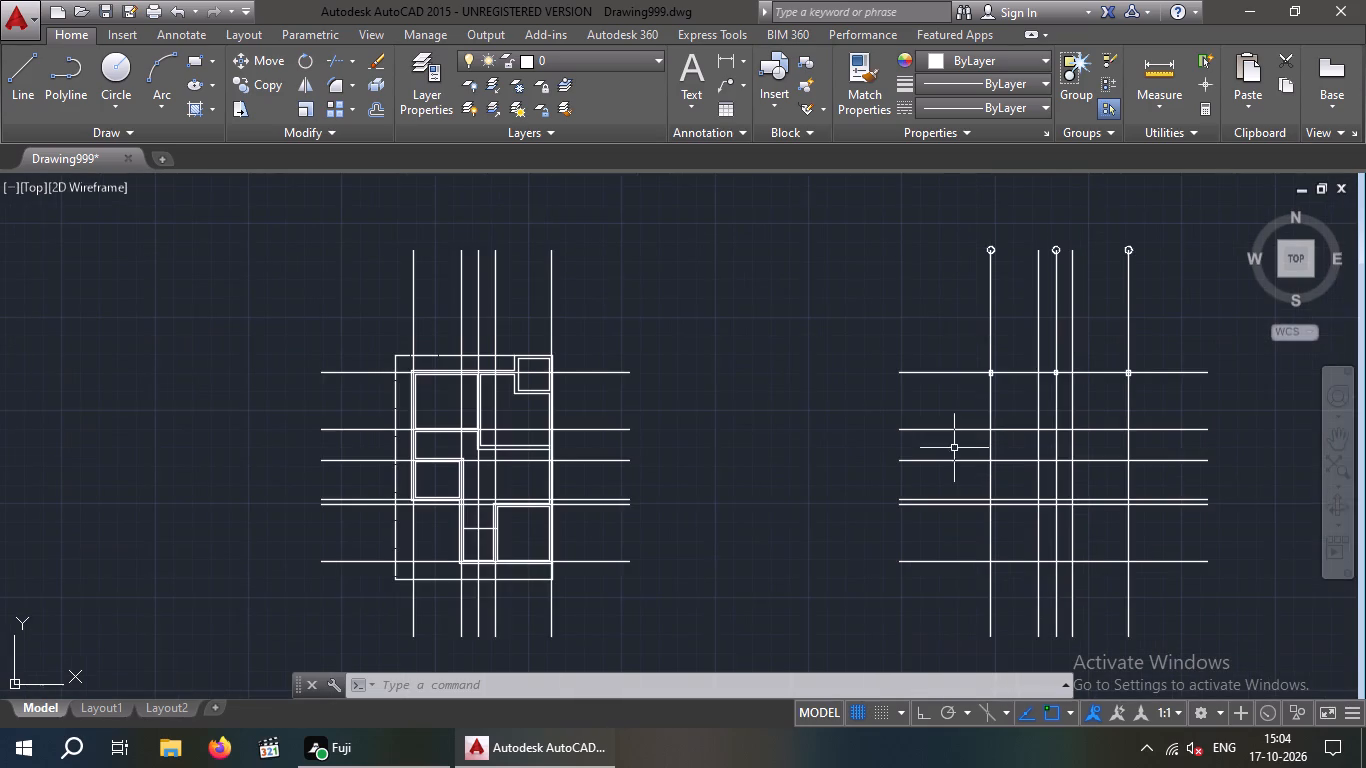
{"action": "middle_click_drag", "start_coordinate": [946, 448], "coordinate": [650, 458]}
{"action": "scroll", "coordinate": [721, 449], "scroll_direction": "up", "scroll_amount": 3}
{"action": "scroll", "coordinate": [715, 449], "scroll_direction": "down", "scroll_amount": 2}
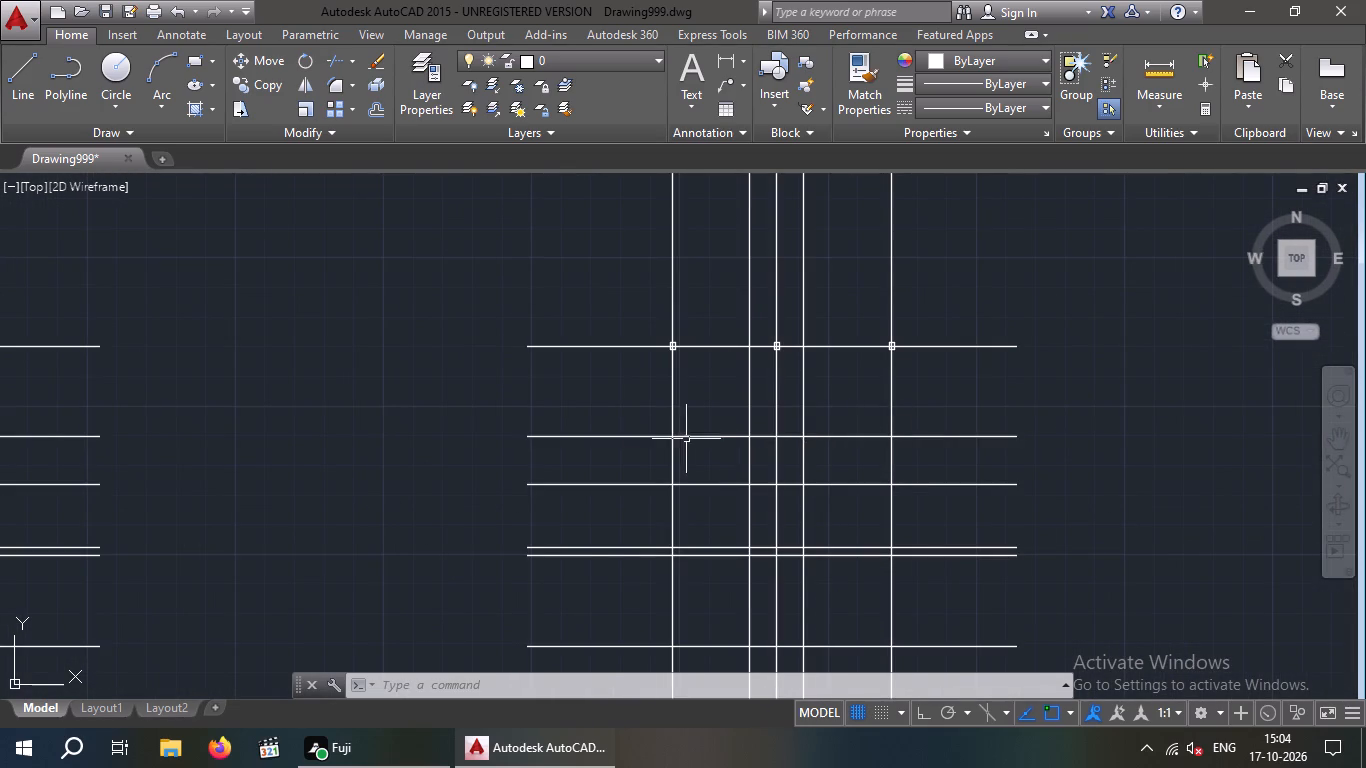
{"action": "scroll", "coordinate": [419, 334], "scroll_direction": "down", "scroll_amount": 1}
{"action": "middle_click_drag", "start_coordinate": [425, 349], "coordinate": [509, 477]}
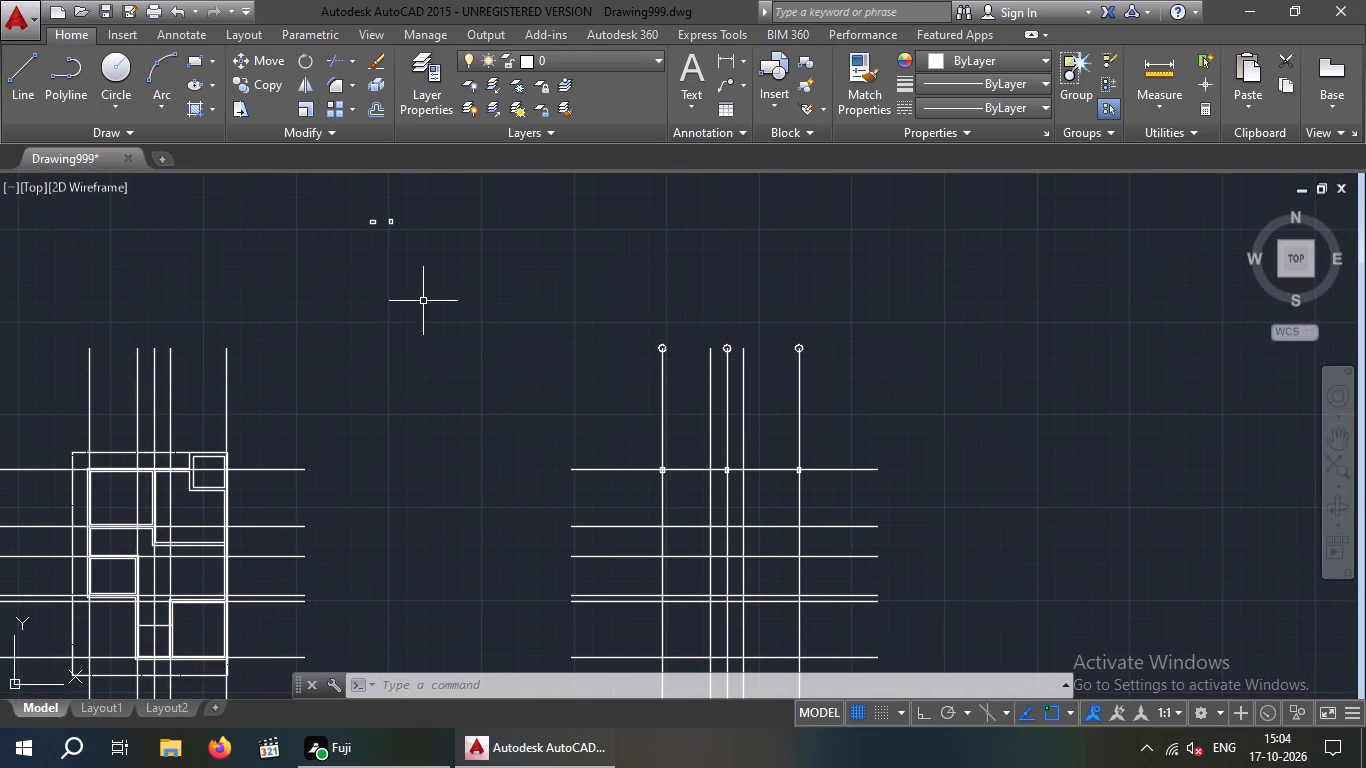
{"action": "middle_click_drag", "start_coordinate": [434, 322], "coordinate": [456, 383]}
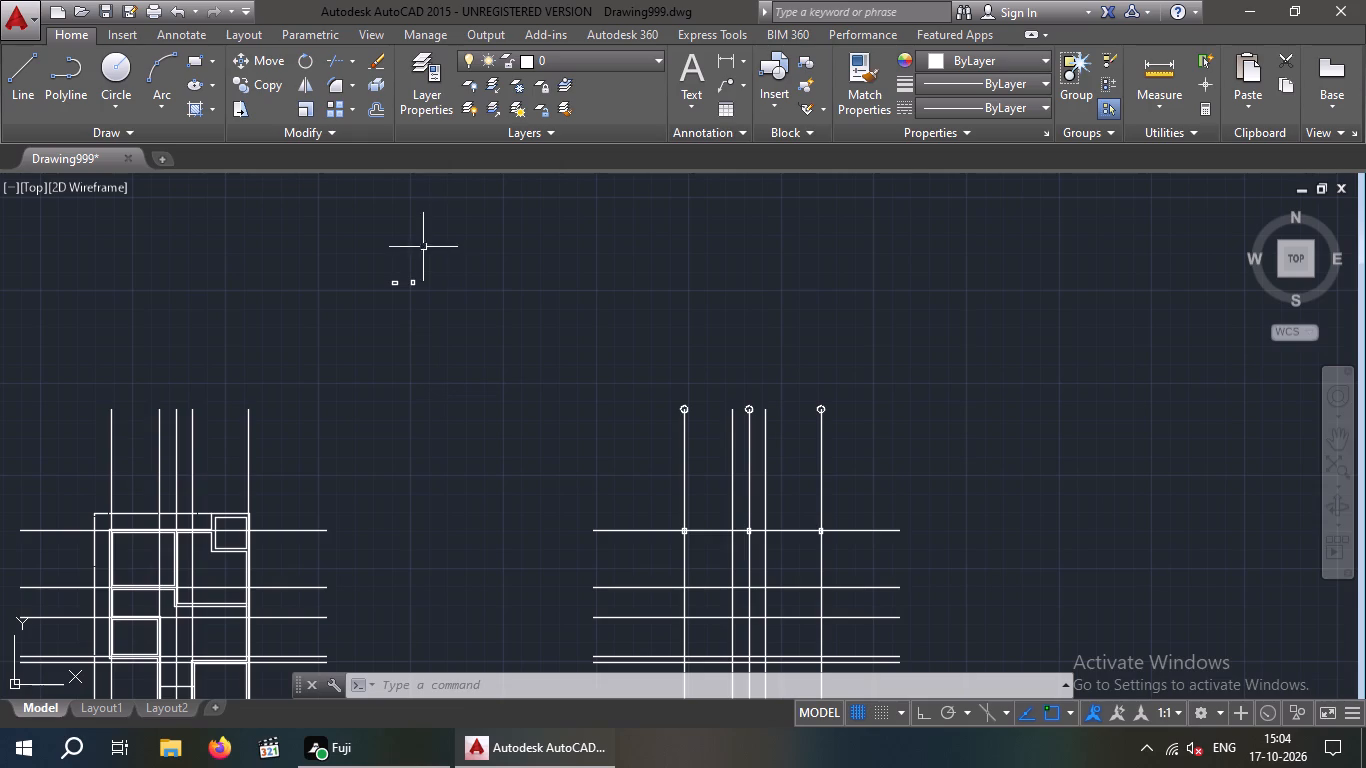
{"action": "scroll", "coordinate": [416, 261], "scroll_direction": "up", "scroll_amount": 2}
{"action": "scroll", "coordinate": [416, 266], "scroll_direction": "down", "scroll_amount": 3}
{"action": "scroll", "coordinate": [561, 477], "scroll_direction": "up", "scroll_amount": 4}
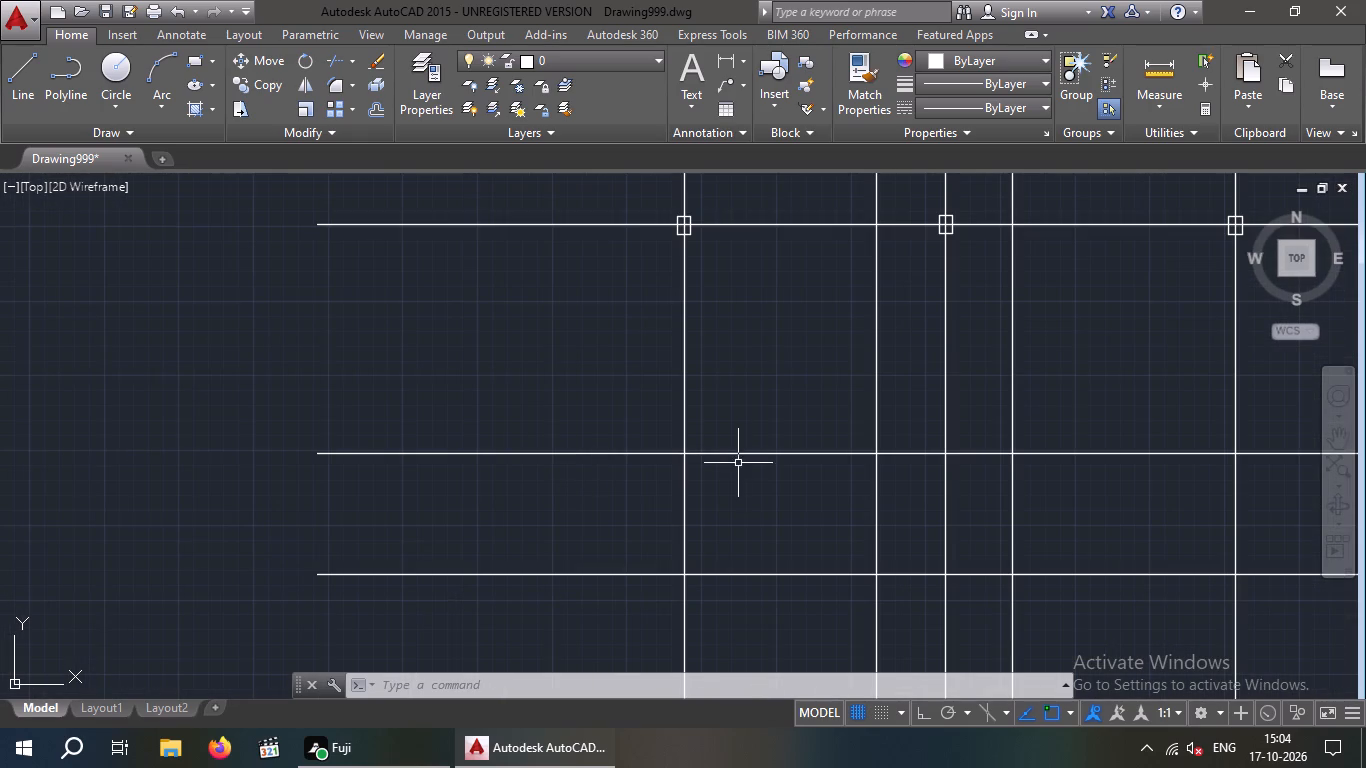
{"action": "scroll", "coordinate": [790, 466], "scroll_direction": "down", "scroll_amount": 3}
{"action": "middle_click_drag", "start_coordinate": [527, 489], "coordinate": [631, 483]}
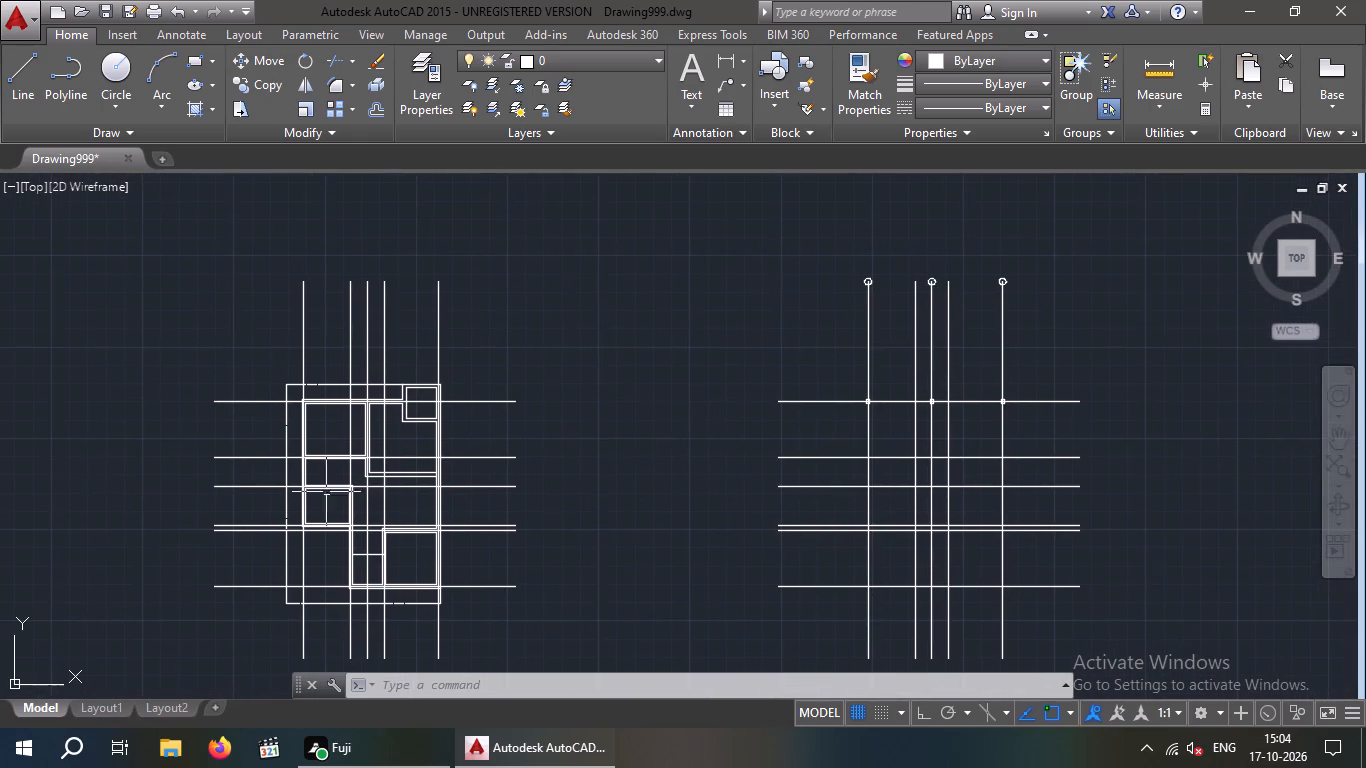
Copy the wide column rectangle from its centre onto the second horizontal grid line's intersections with the leftmost and rightmost vertical lines.
{"action": "scroll", "coordinate": [312, 472], "scroll_direction": "up", "scroll_amount": 3}
{"action": "scroll", "coordinate": [433, 455], "scroll_direction": "down", "scroll_amount": 1}
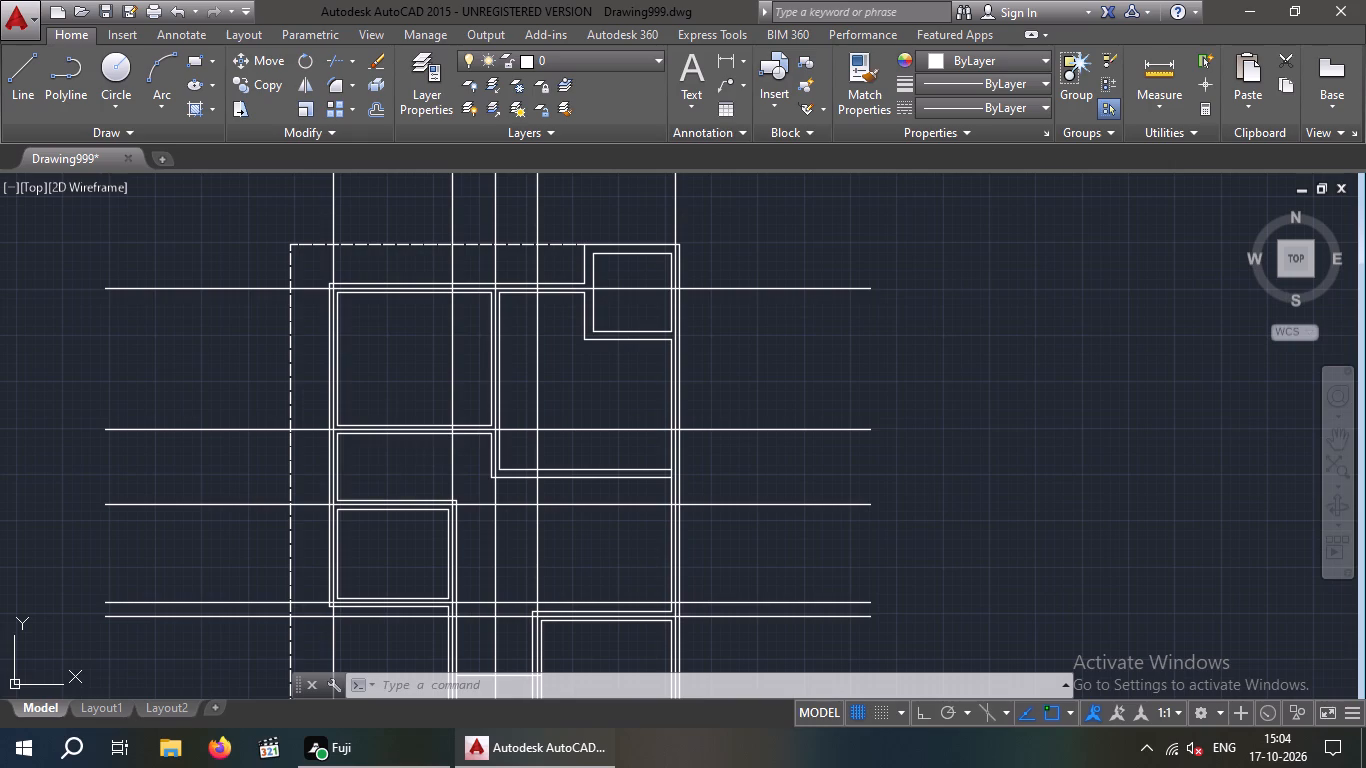
{"action": "scroll", "coordinate": [498, 435], "scroll_direction": "down", "scroll_amount": 2}
{"action": "middle_click_drag", "start_coordinate": [575, 379], "coordinate": [459, 580]}
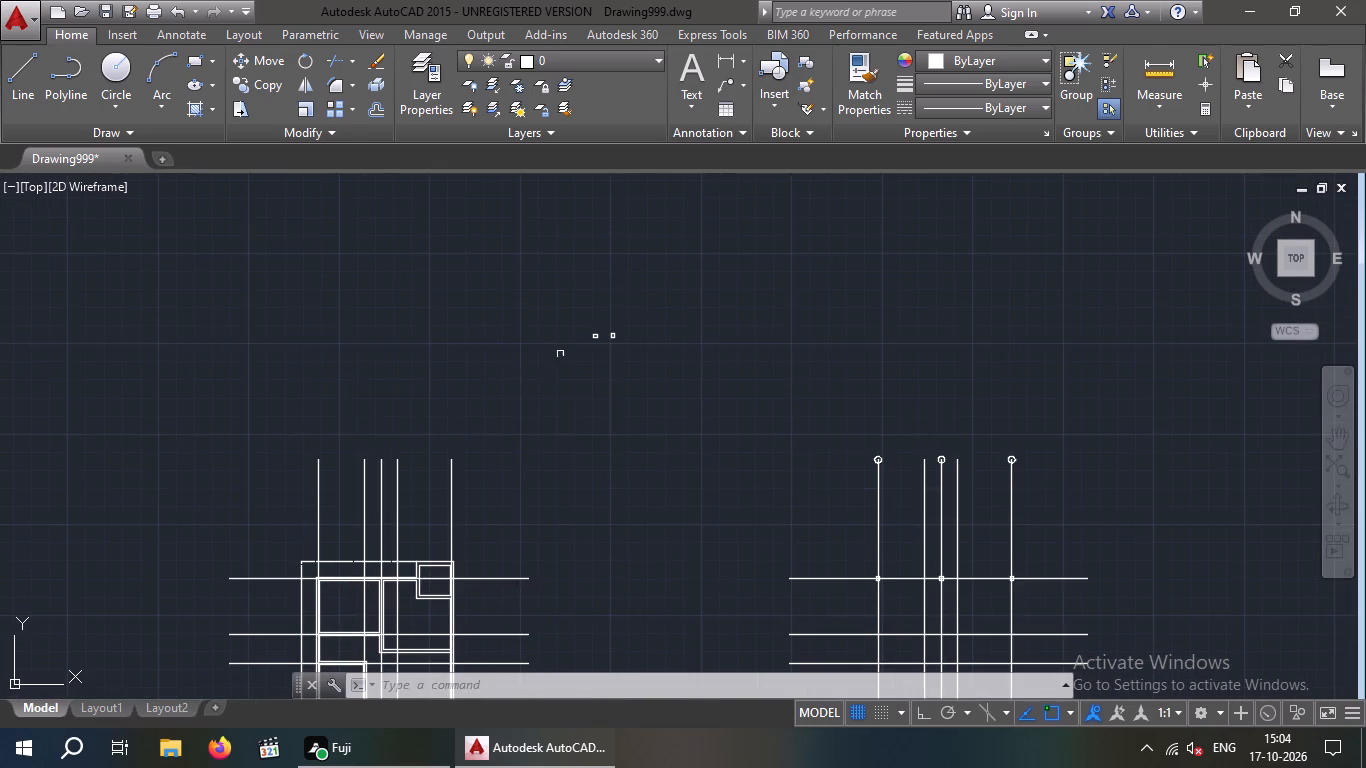
{"action": "scroll", "coordinate": [582, 327], "scroll_direction": "up", "scroll_amount": 6}
{"action": "left_click_drag", "start_coordinate": [659, 294], "coordinate": [568, 321]}
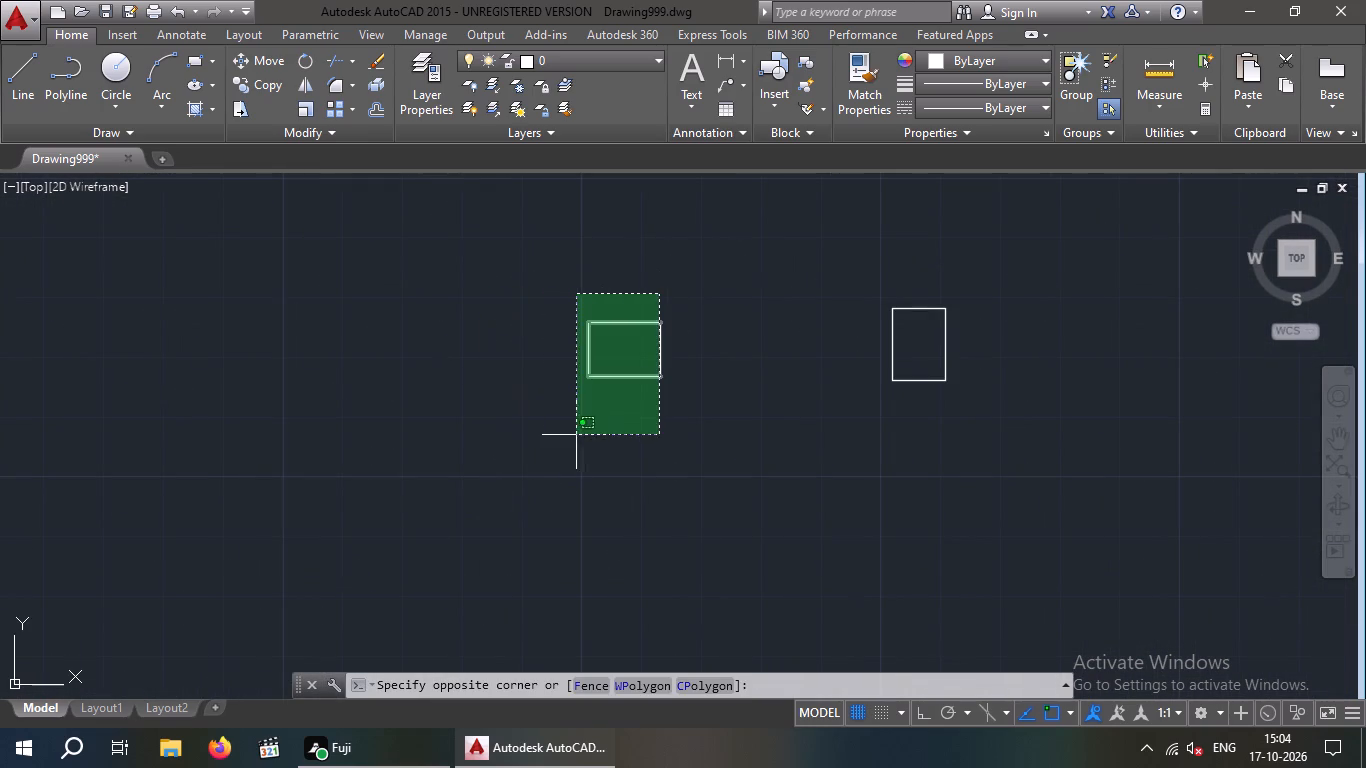
{"action": "left_click", "coordinate": [548, 434]}
{"action": "left_click_drag", "start_coordinate": [683, 290], "coordinate": [659, 402]}
{"action": "left_click", "coordinate": [427, 466]}
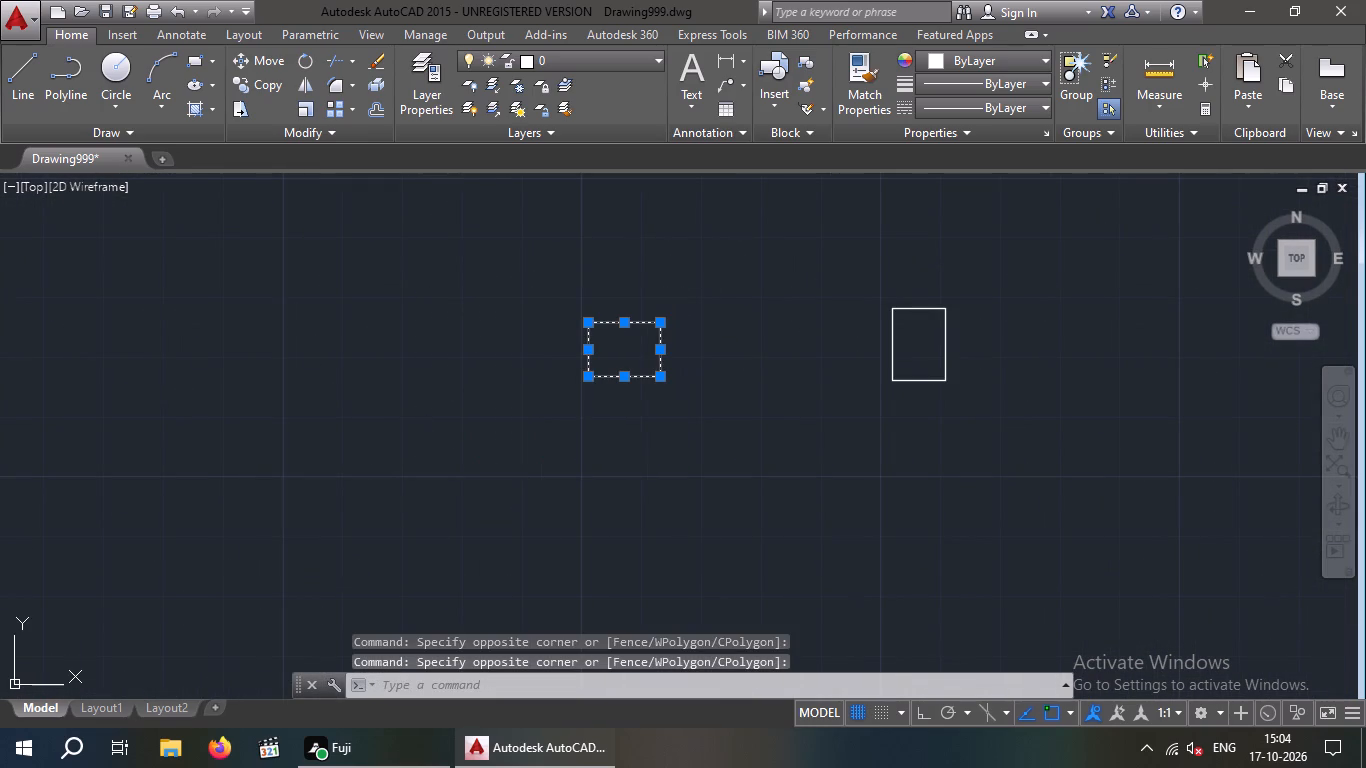
{"action": "left_click", "coordinate": [263, 86]}
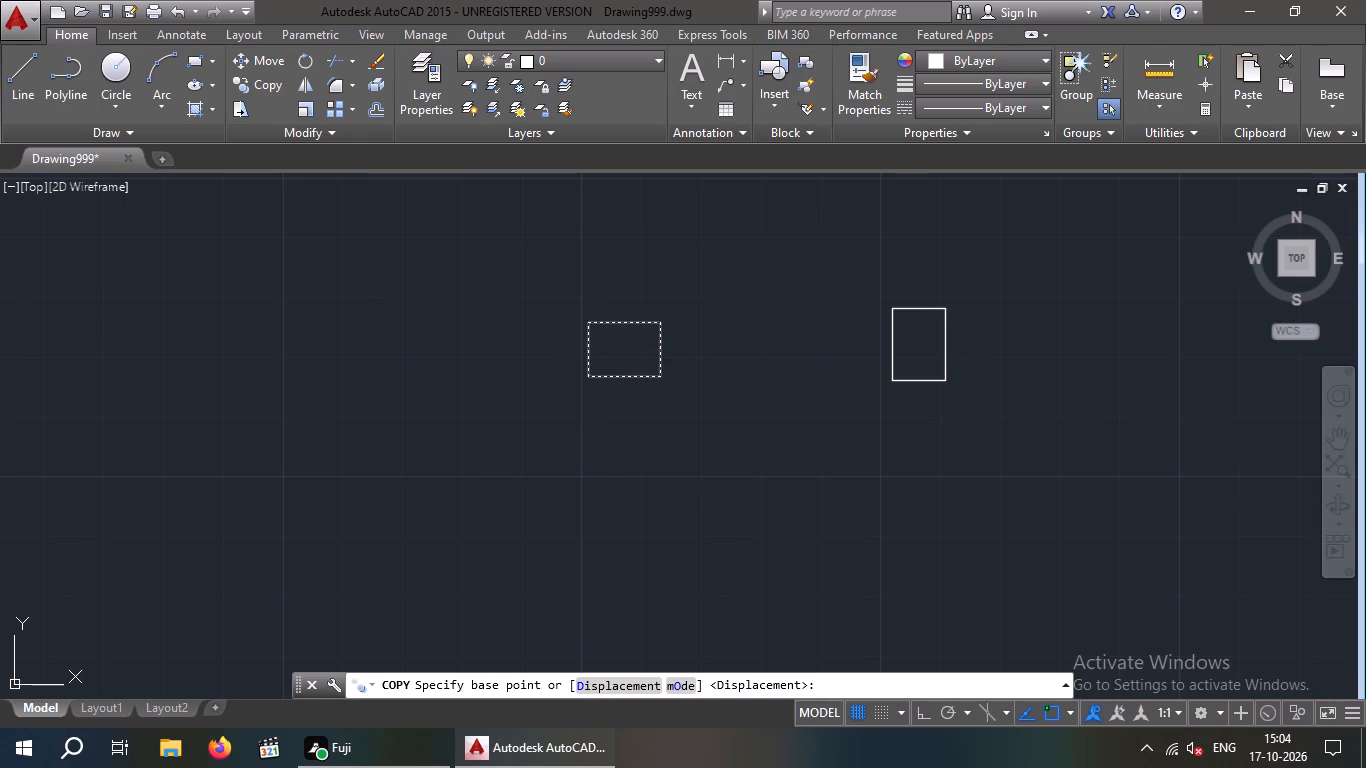
{"action": "scroll", "coordinate": [625, 350], "scroll_direction": "up", "scroll_amount": 3}
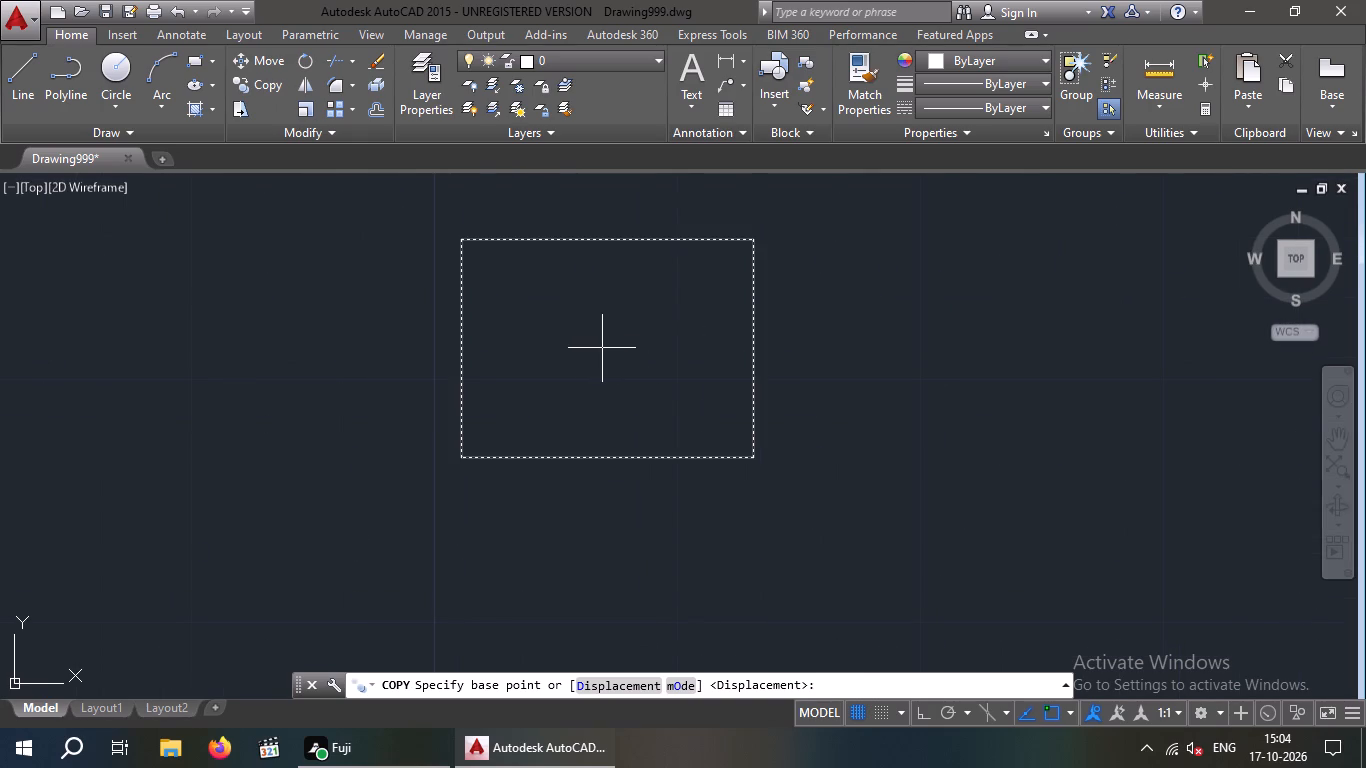
{"action": "left_click", "coordinate": [602, 348]}
{"action": "scroll", "coordinate": [602, 349], "scroll_direction": "down", "scroll_amount": 4}
{"action": "scroll", "coordinate": [668, 440], "scroll_direction": "down", "scroll_amount": 4}
{"action": "middle_click_drag", "start_coordinate": [739, 470], "coordinate": [257, 347]}
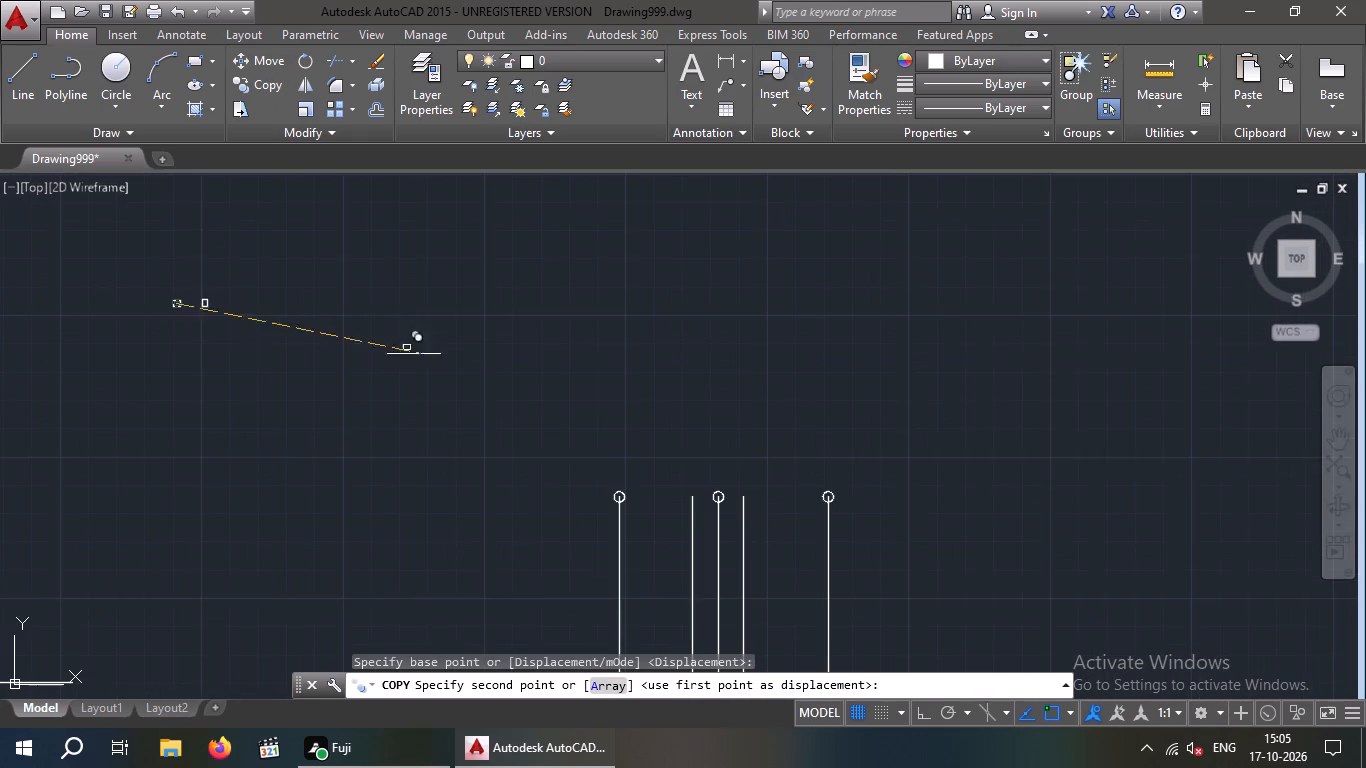
{"action": "middle_click_drag", "start_coordinate": [493, 461], "coordinate": [459, 147]}
{"action": "scroll", "coordinate": [574, 474], "scroll_direction": "up", "scroll_amount": 4}
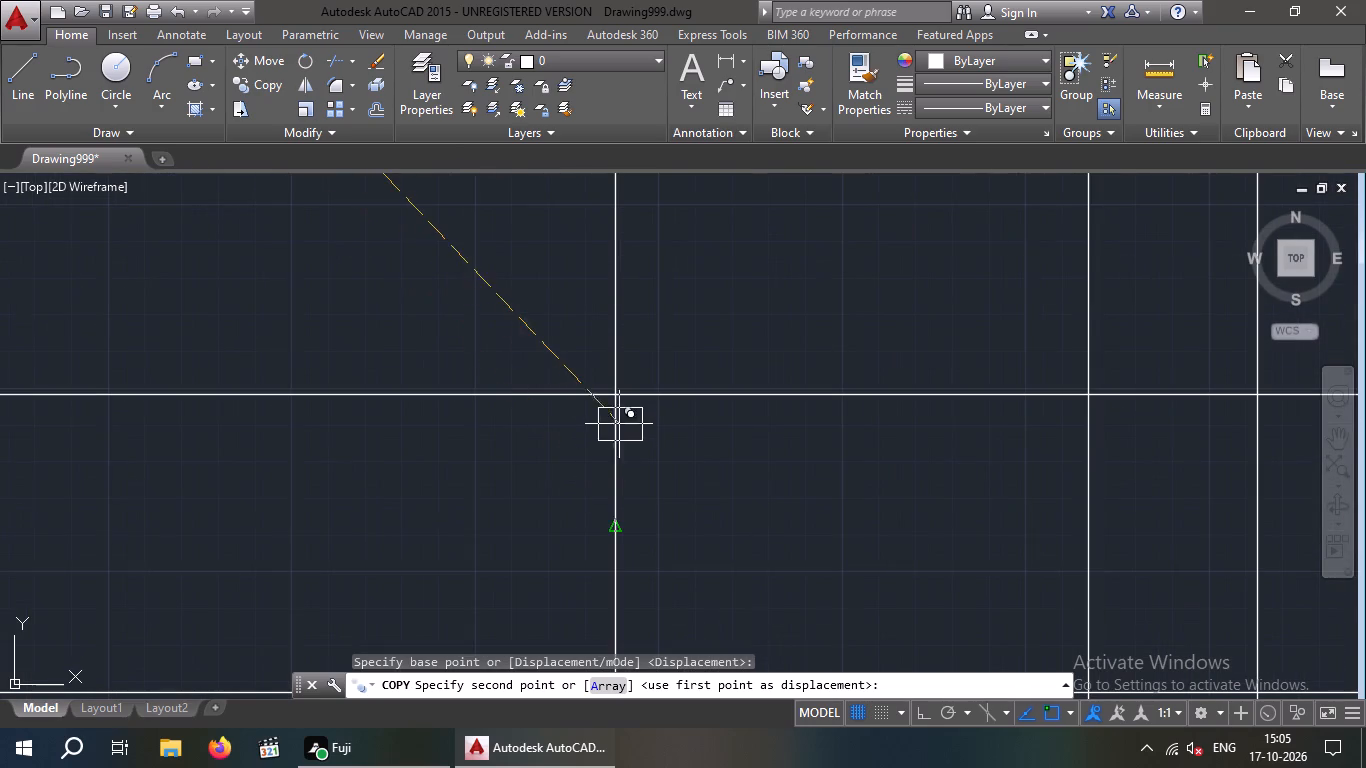
{"action": "left_click", "coordinate": [616, 397]}
{"action": "scroll", "coordinate": [621, 402], "scroll_direction": "down", "scroll_amount": 4}
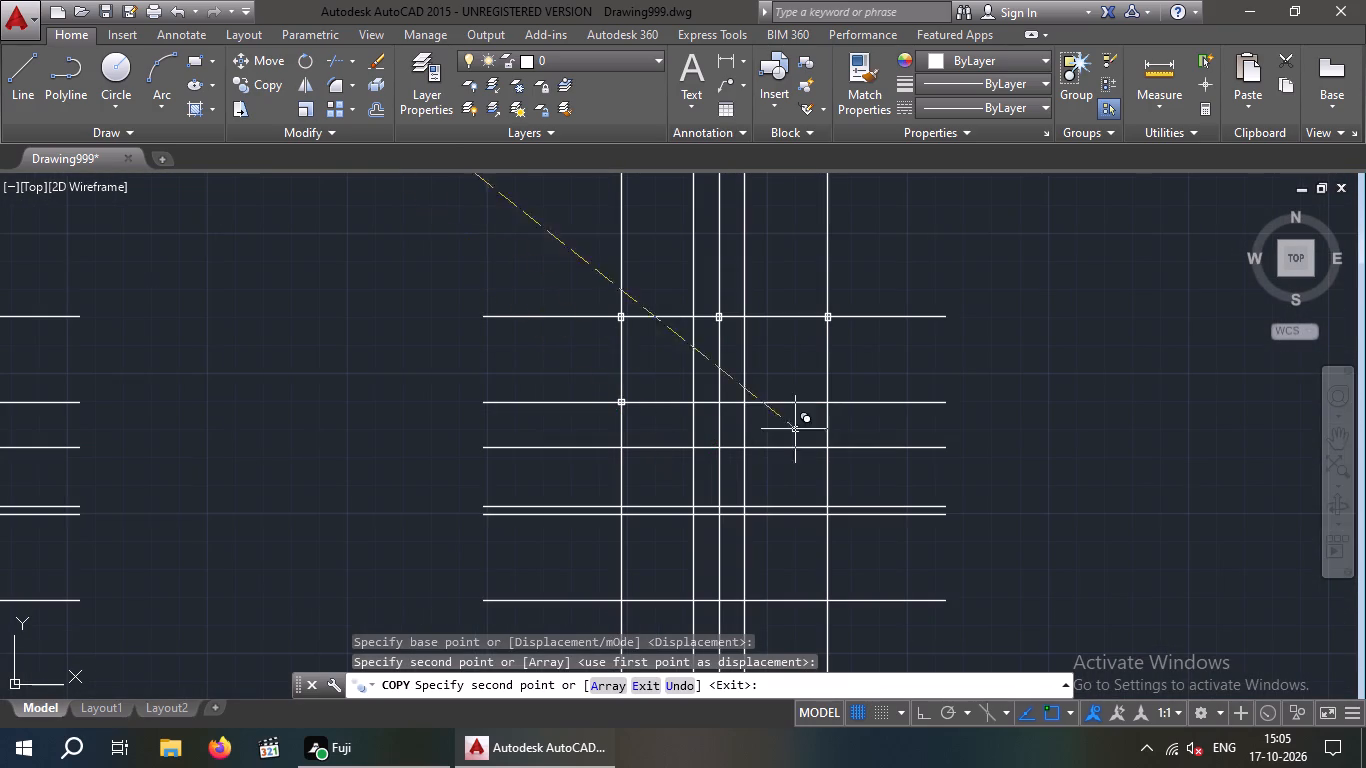
{"action": "scroll", "coordinate": [830, 401], "scroll_direction": "up", "scroll_amount": 2}
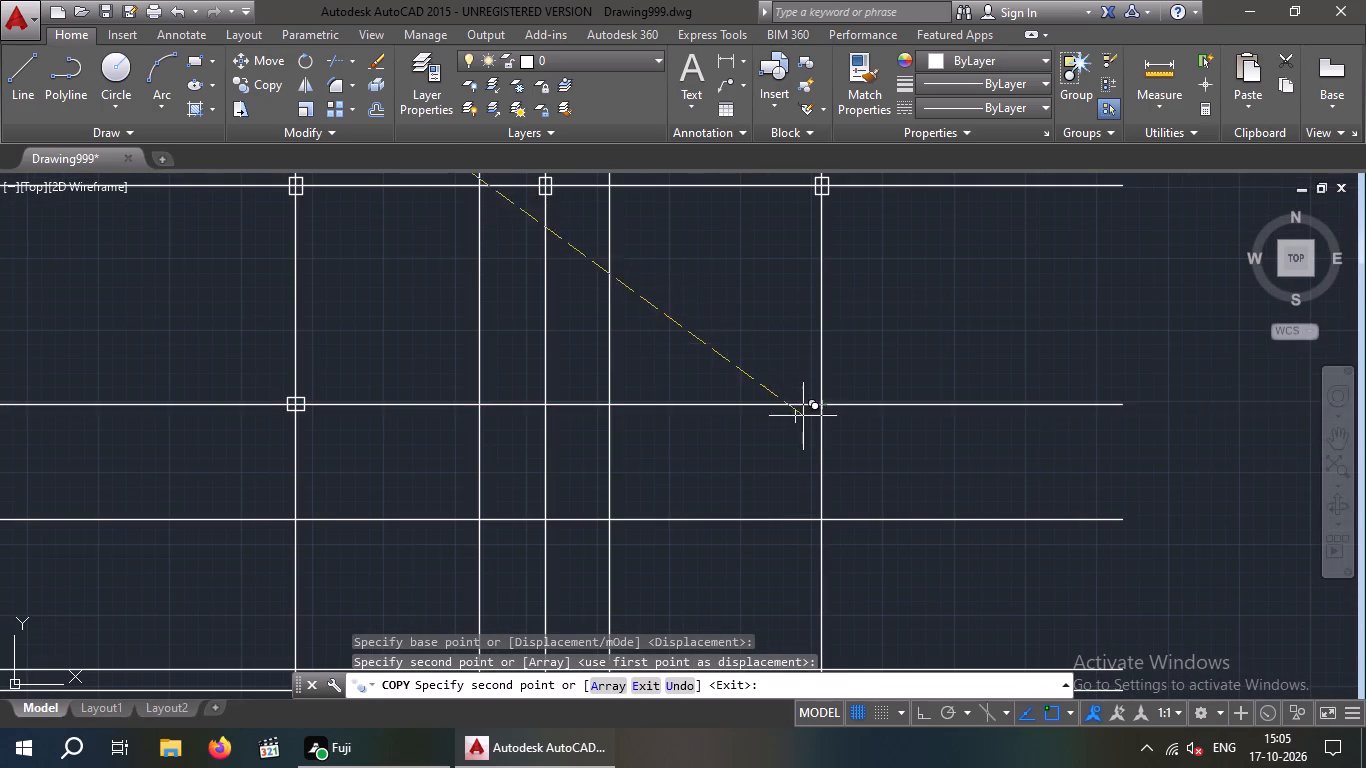
{"action": "scroll", "coordinate": [819, 412], "scroll_direction": "up", "scroll_amount": 4}
{"action": "left_click_drag", "start_coordinate": [831, 363], "coordinate": [827, 376]}
{"action": "scroll", "coordinate": [817, 426], "scroll_direction": "down", "scroll_amount": 1}
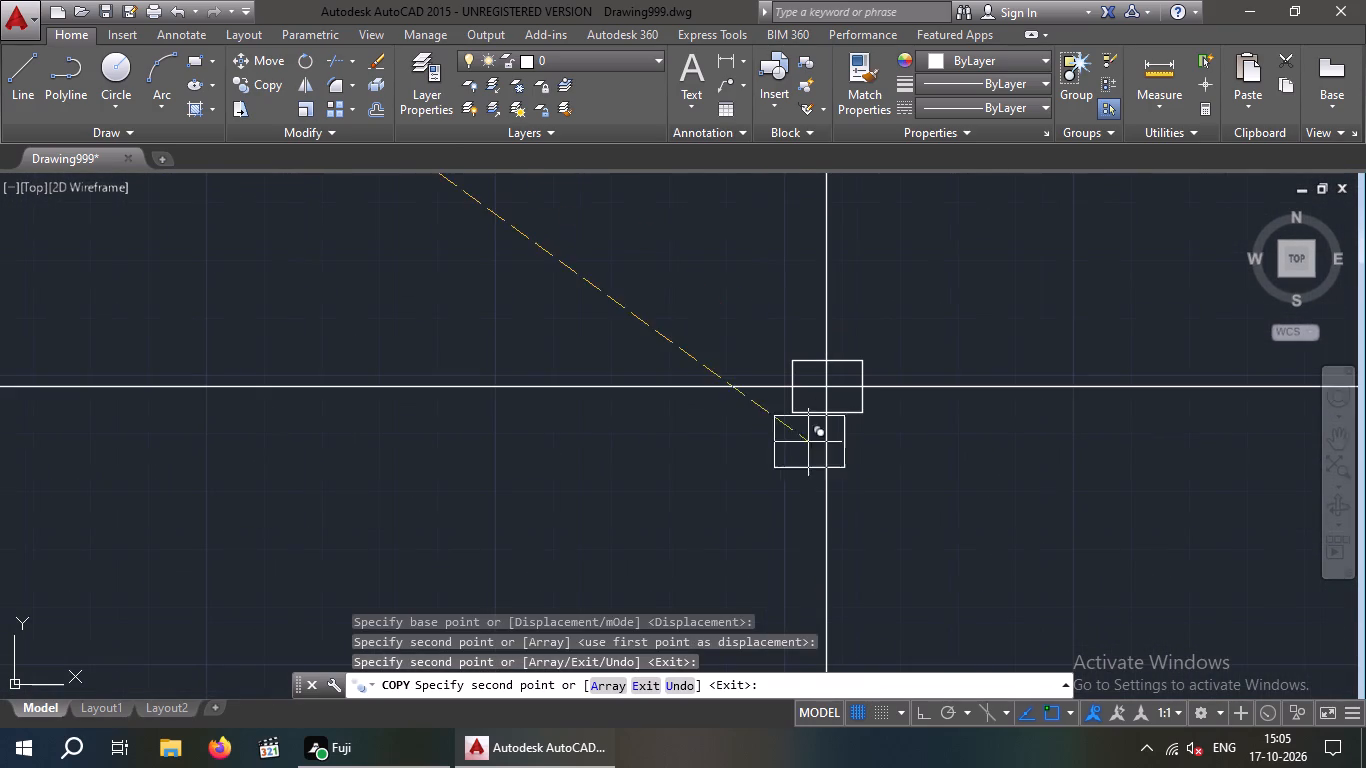
{"action": "key", "text": "Escape"}
{"action": "scroll", "coordinate": [767, 453], "scroll_direction": "down", "scroll_amount": 3}
{"action": "middle_click_drag", "start_coordinate": [673, 463], "coordinate": [742, 445]}
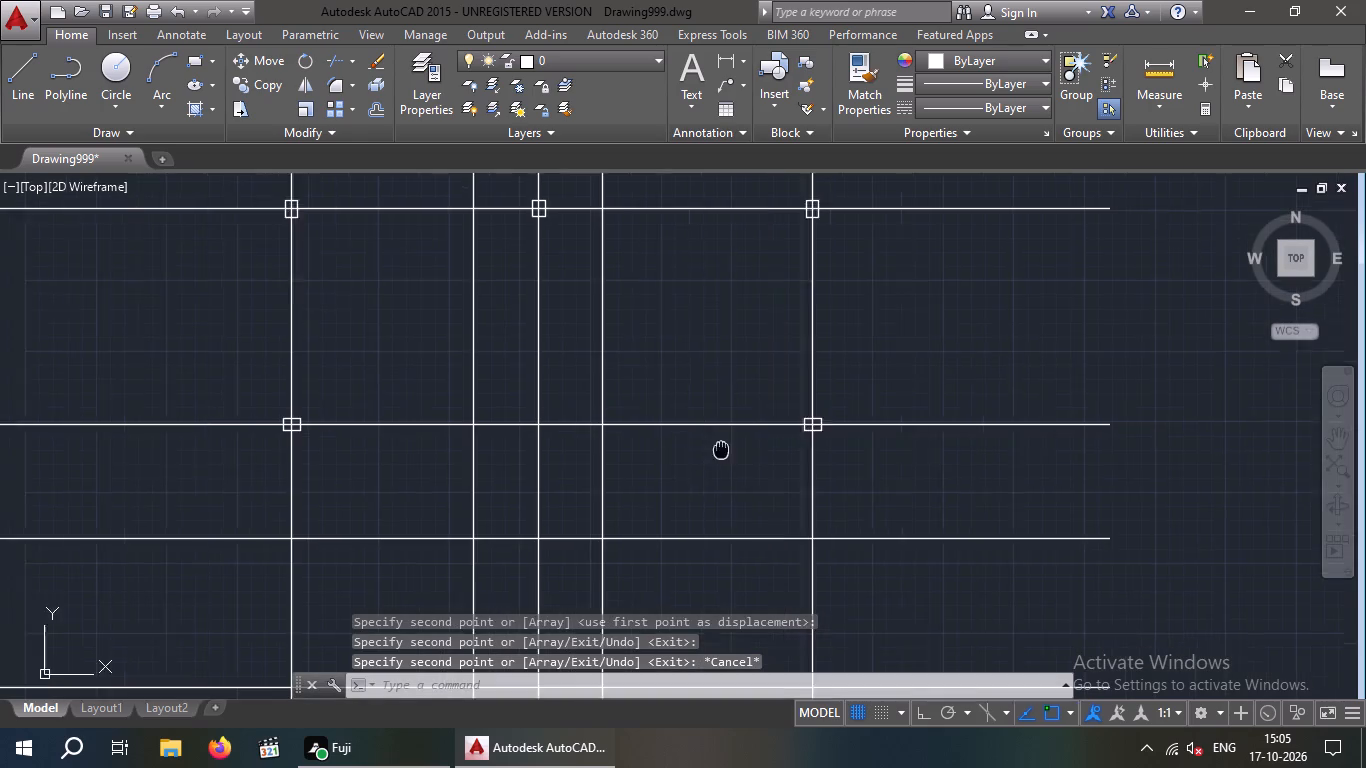
{"action": "middle_click_drag", "start_coordinate": [742, 445], "coordinate": [831, 428]}
{"action": "scroll", "coordinate": [753, 440], "scroll_direction": "down", "scroll_amount": 1}
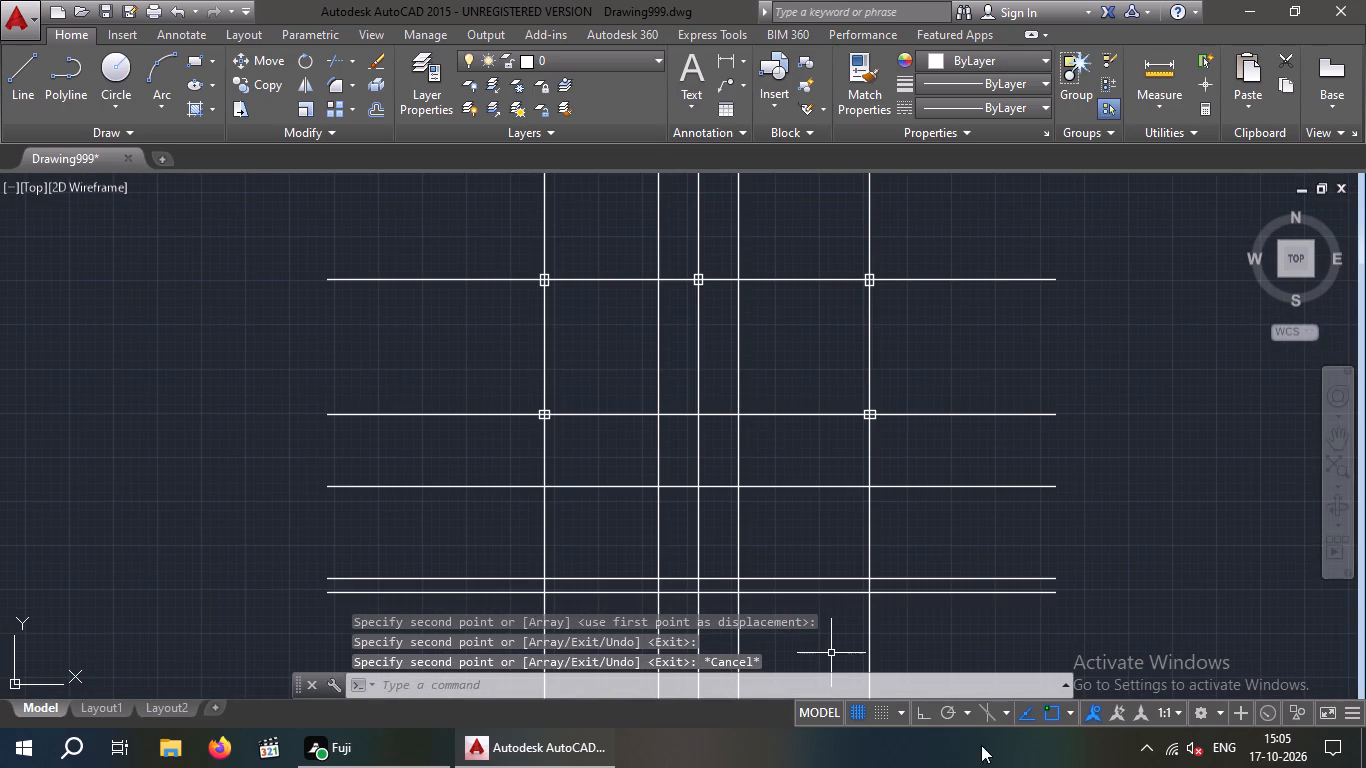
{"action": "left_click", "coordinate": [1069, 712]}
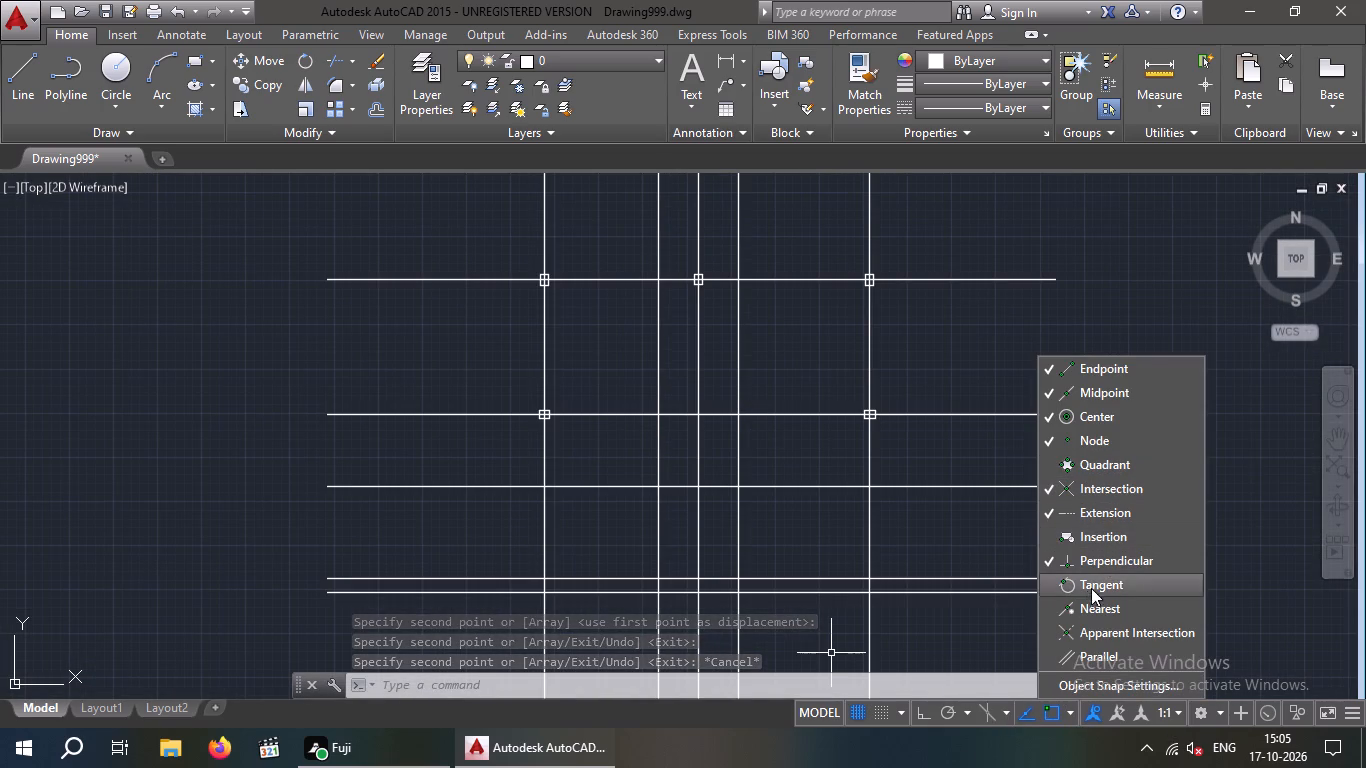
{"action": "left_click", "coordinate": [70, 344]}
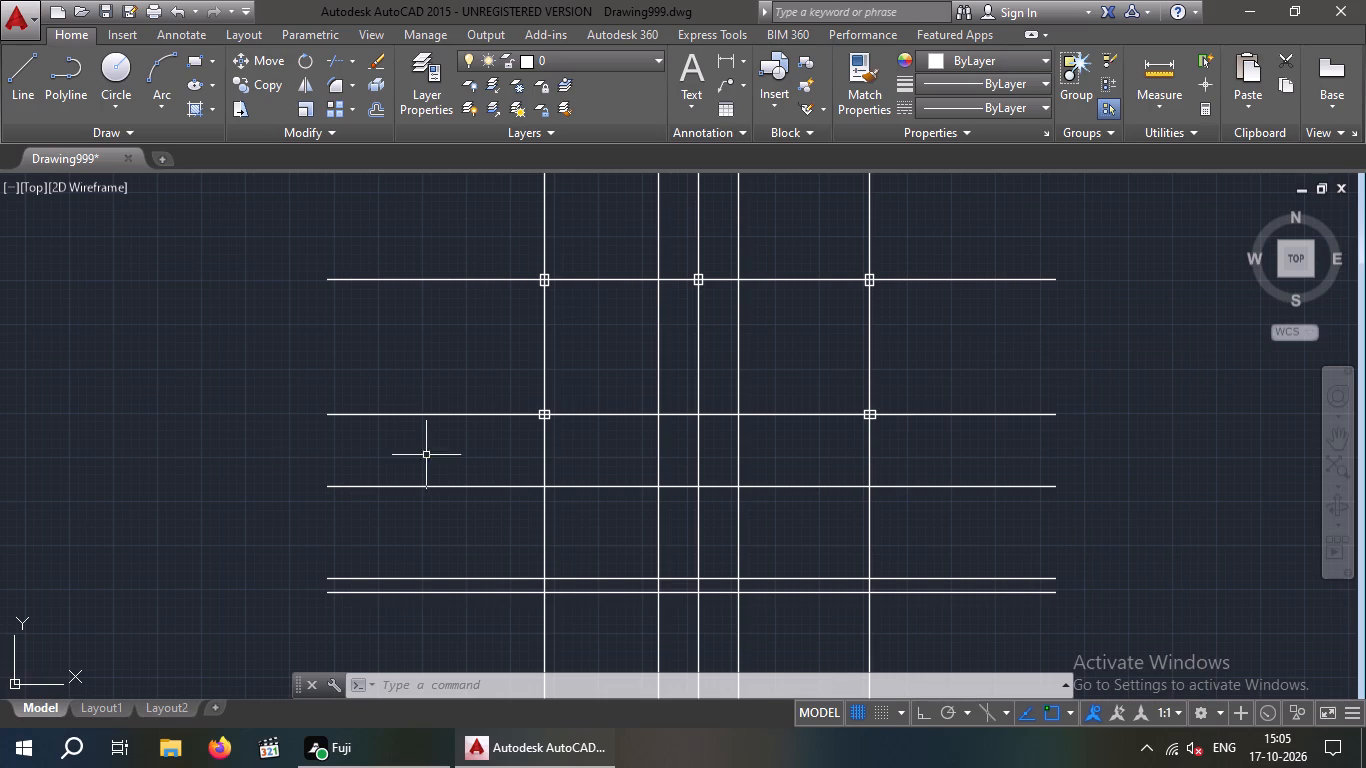
Compare the floor plan's wall junctions along the second horizontal centre line with the matching intersections on the copied grid.
{"action": "middle_click_drag", "start_coordinate": [208, 464], "coordinate": [266, 464]}
{"action": "scroll", "coordinate": [274, 461], "scroll_direction": "down", "scroll_amount": 2}
{"action": "middle_click_drag", "start_coordinate": [229, 460], "coordinate": [378, 461]}
{"action": "middle_click_drag", "start_coordinate": [360, 467], "coordinate": [390, 466]}
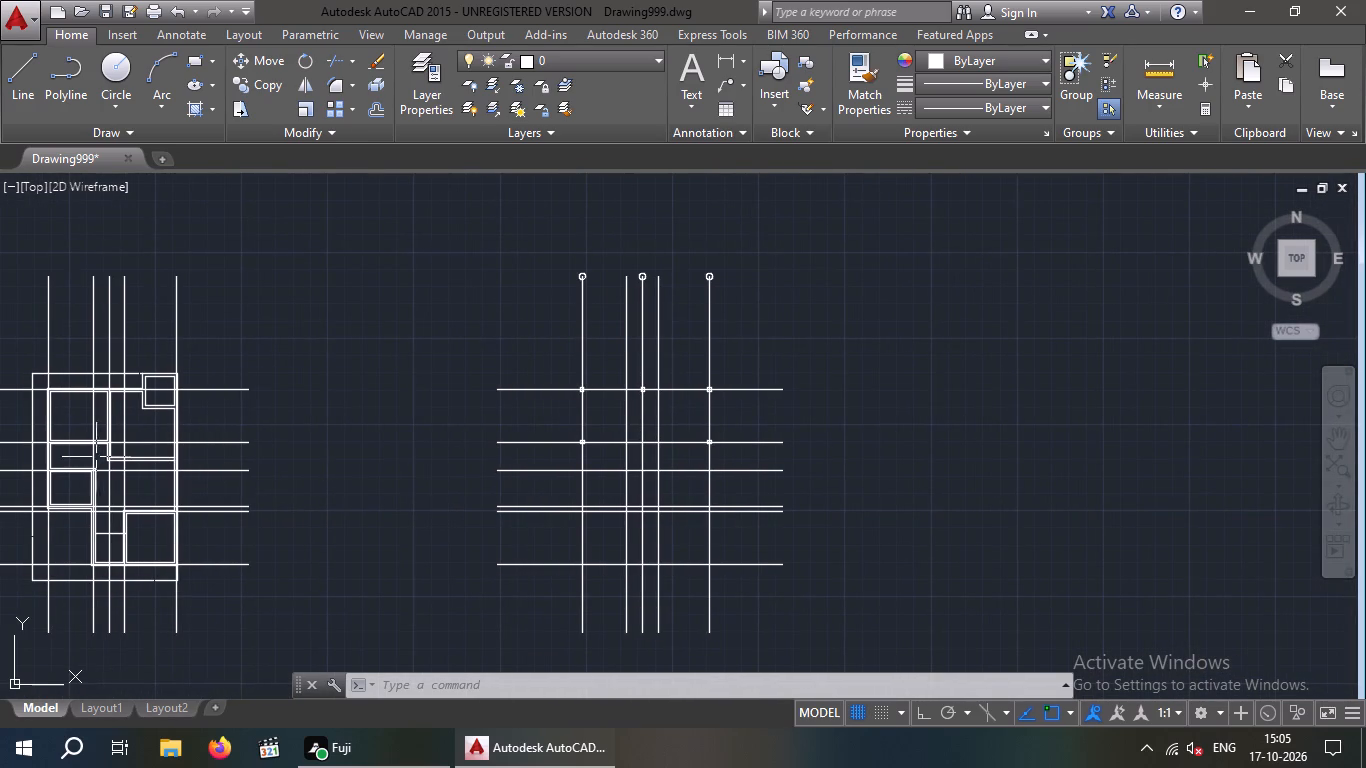
{"action": "scroll", "coordinate": [99, 456], "scroll_direction": "up", "scroll_amount": 3}
{"action": "middle_click_drag", "start_coordinate": [152, 434], "coordinate": [308, 465]}
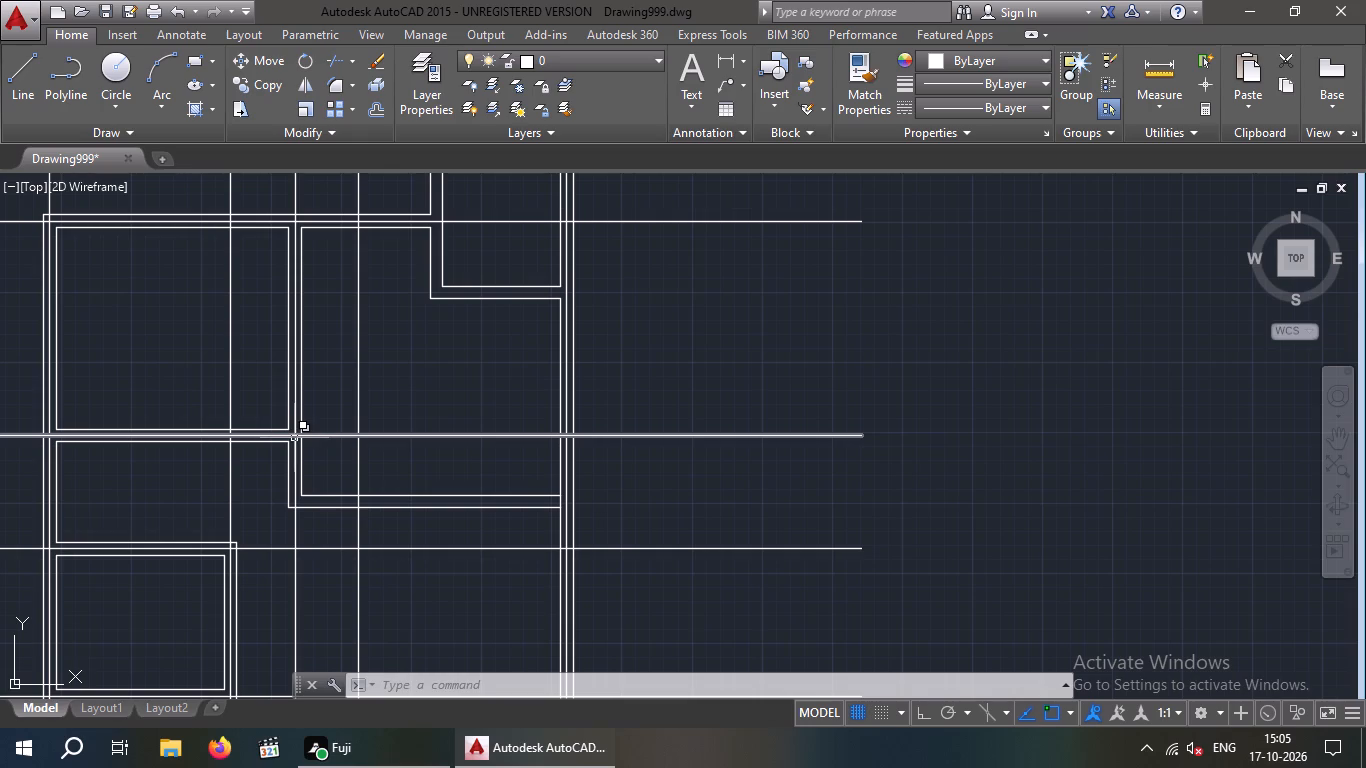
{"action": "scroll", "coordinate": [294, 438], "scroll_direction": "up", "scroll_amount": 1}
{"action": "scroll", "coordinate": [295, 439], "scroll_direction": "down", "scroll_amount": 3}
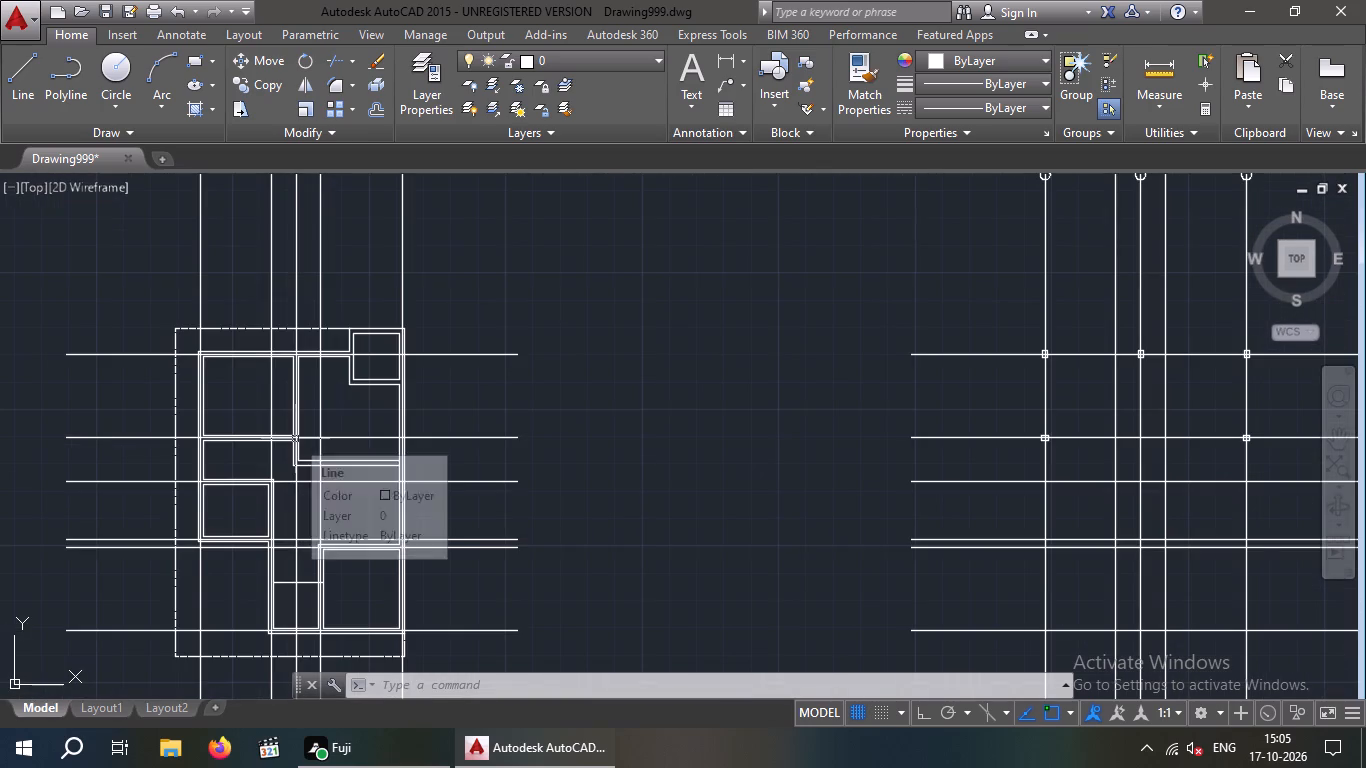
{"action": "middle_click_drag", "start_coordinate": [627, 467], "coordinate": [357, 466]}
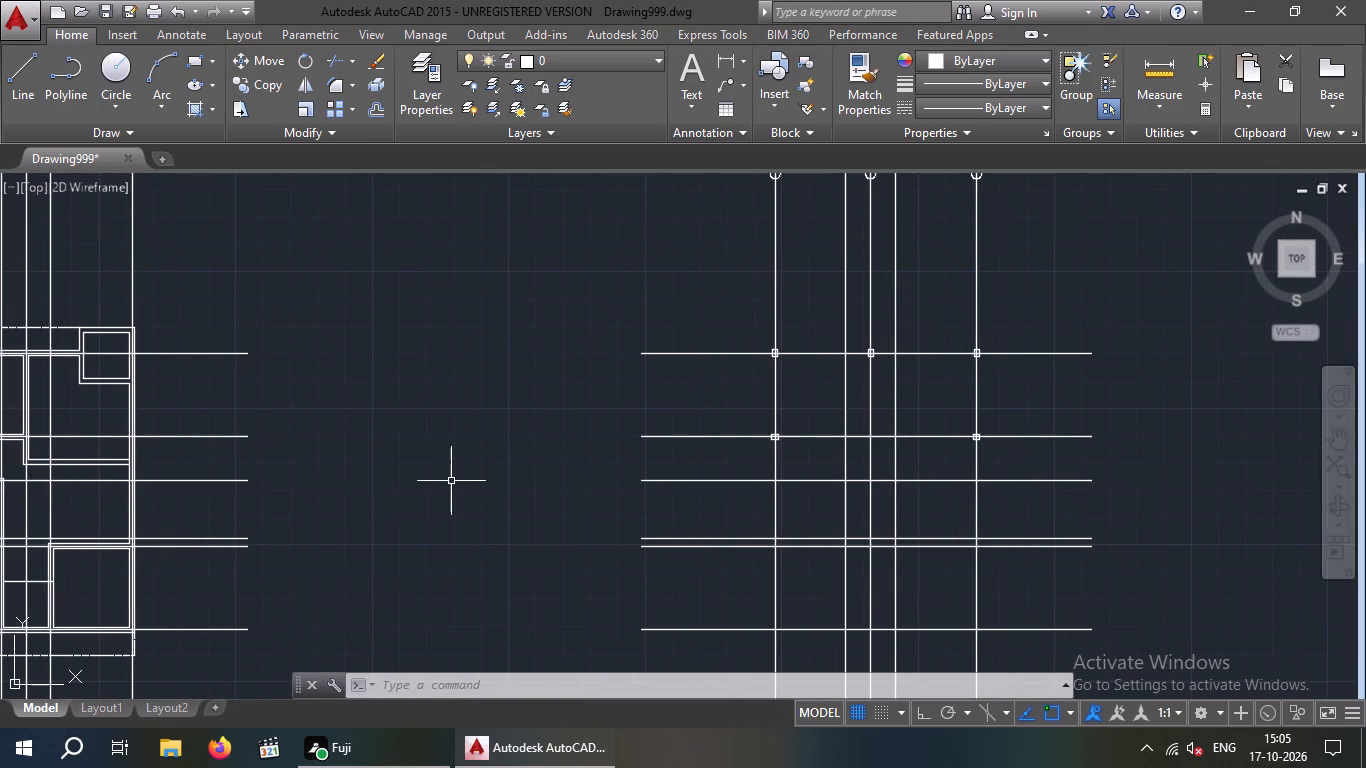
{"action": "middle_click_drag", "start_coordinate": [450, 481], "coordinate": [553, 481]}
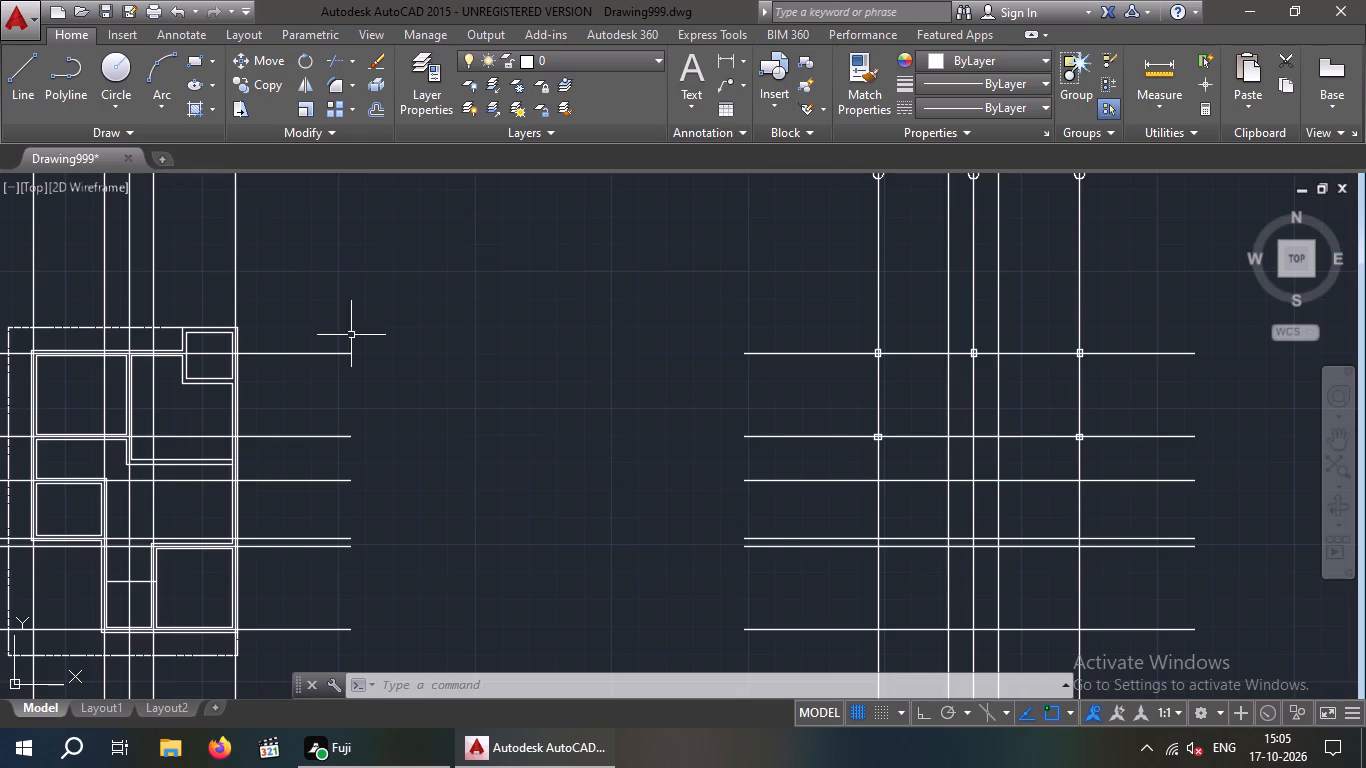
Copy the upright column rectangle from its centre onto the second horizontal grid line's intersection with the middle vertical line.
{"action": "middle_click_drag", "start_coordinate": [375, 335], "coordinate": [350, 473]}
{"action": "scroll", "coordinate": [375, 335], "scroll_direction": "down", "scroll_amount": 1}
{"action": "scroll", "coordinate": [410, 248], "scroll_direction": "up", "scroll_amount": 3}
{"action": "left_click_drag", "start_coordinate": [405, 251], "coordinate": [429, 267]}
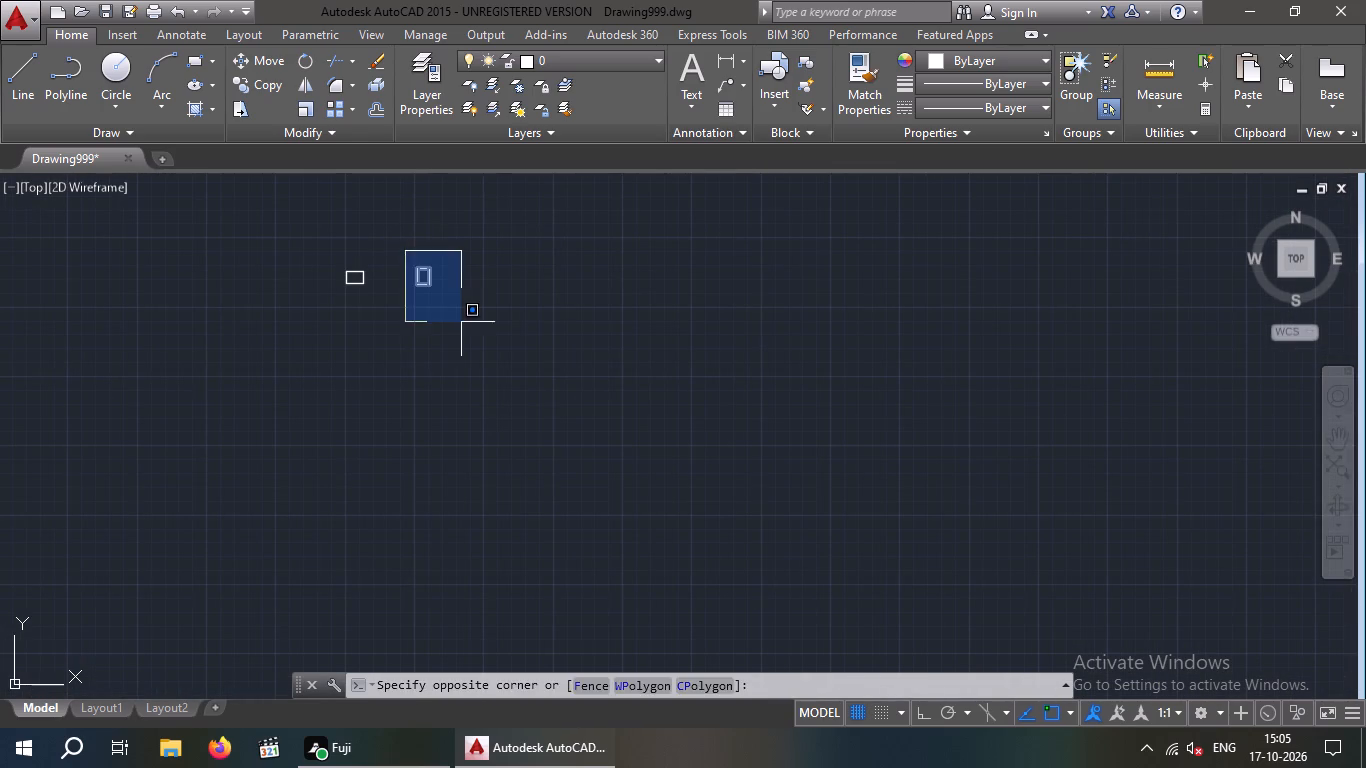
{"action": "left_click", "coordinate": [462, 324]}
{"action": "left_click", "coordinate": [264, 84]}
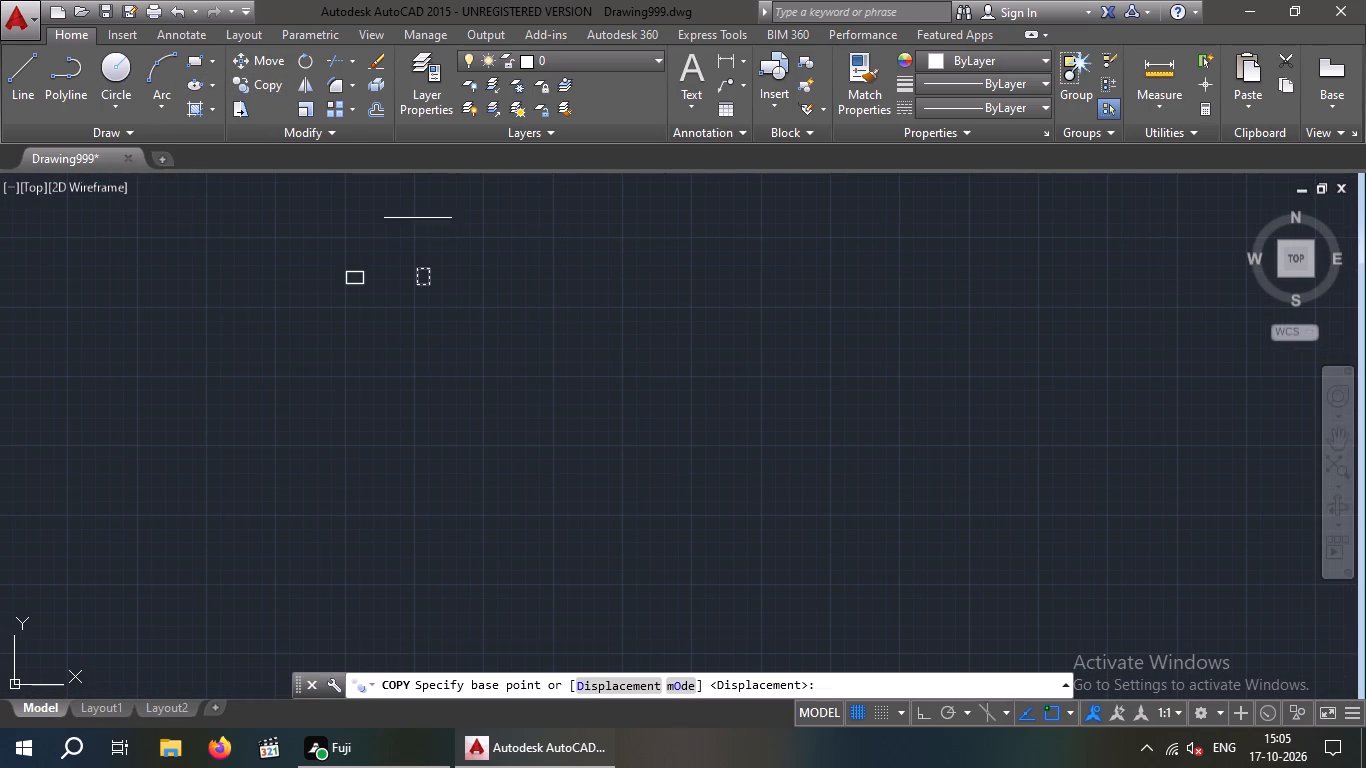
{"action": "scroll", "coordinate": [435, 268], "scroll_direction": "up", "scroll_amount": 3}
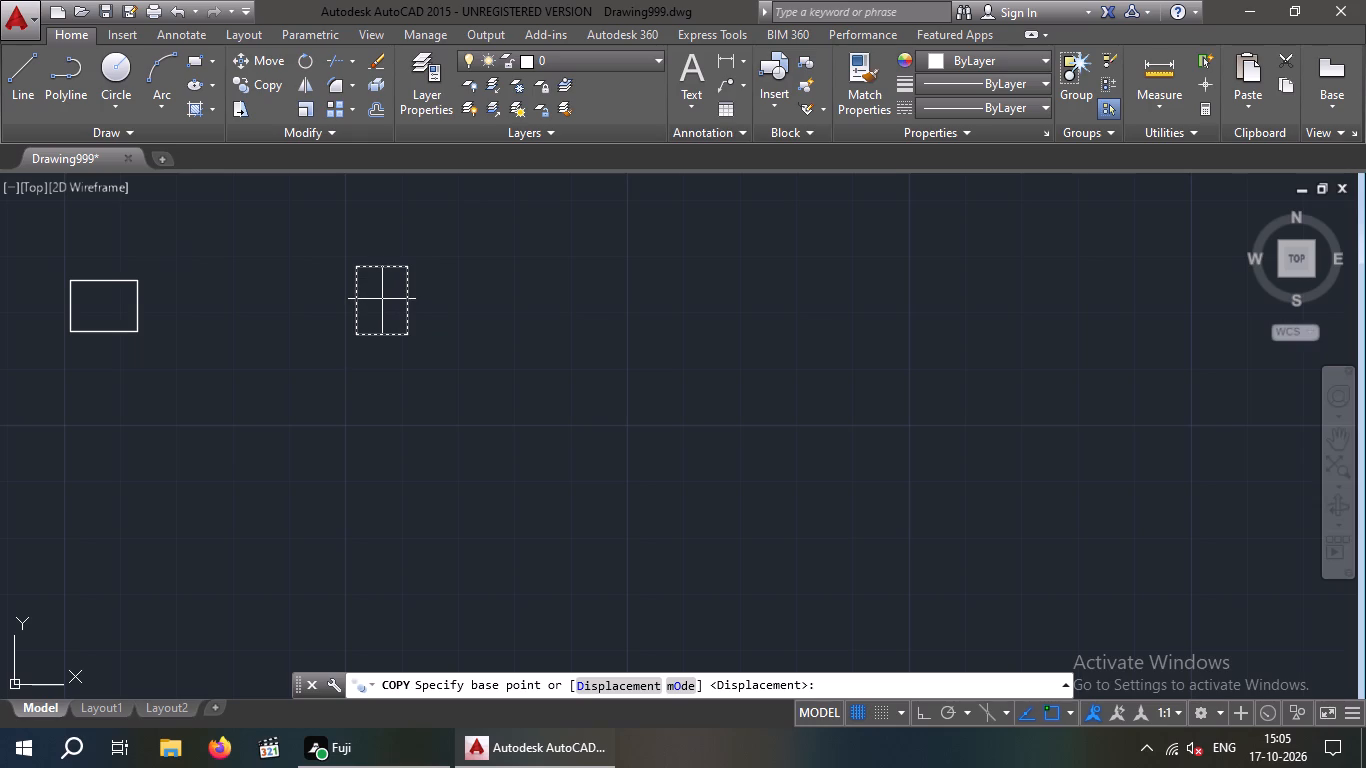
{"action": "left_click", "coordinate": [382, 299]}
{"action": "scroll", "coordinate": [392, 304], "scroll_direction": "down", "scroll_amount": 4}
{"action": "right_click", "coordinate": [561, 394]}
{"action": "scroll", "coordinate": [557, 399], "scroll_direction": "down", "scroll_amount": 1}
{"action": "middle_click_drag", "start_coordinate": [555, 399], "coordinate": [152, 226]}
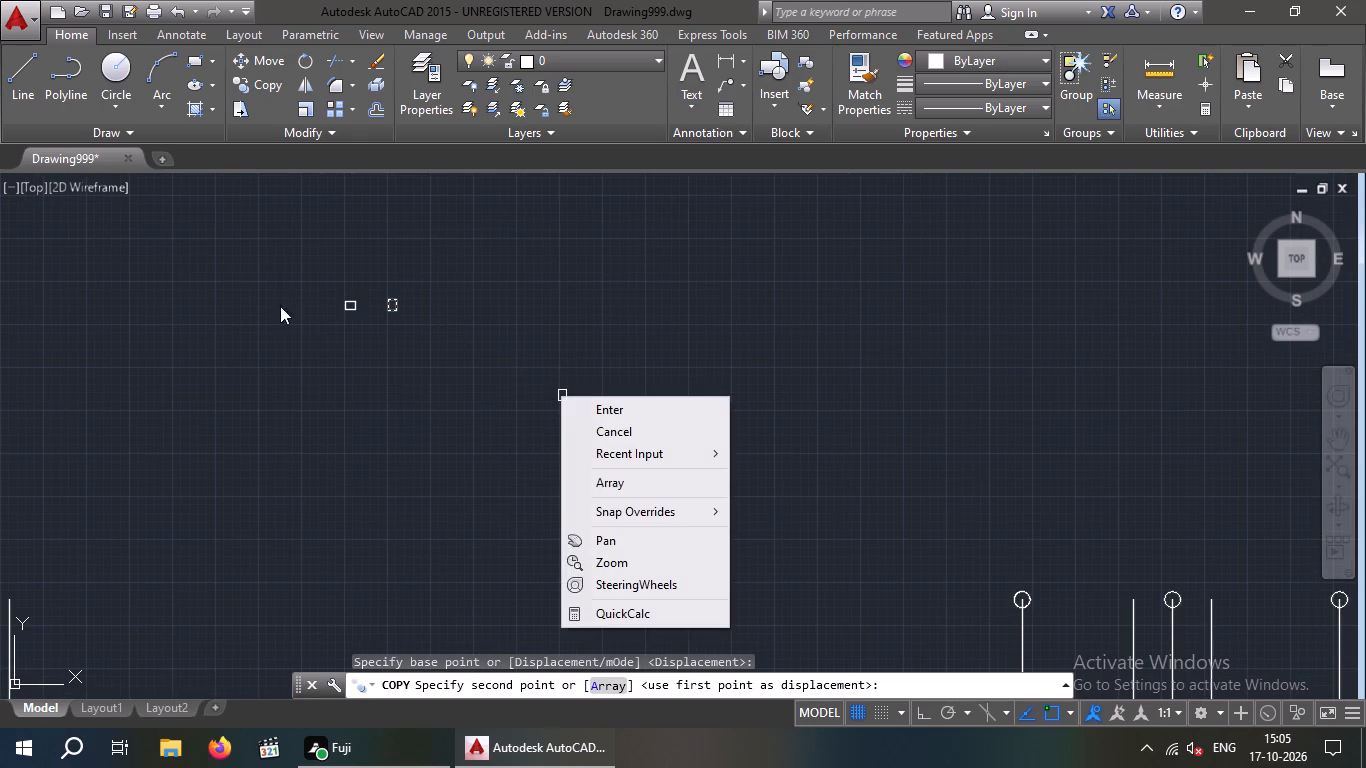
{"action": "left_click", "coordinate": [439, 415]}
{"action": "scroll", "coordinate": [514, 448], "scroll_direction": "down", "scroll_amount": 2}
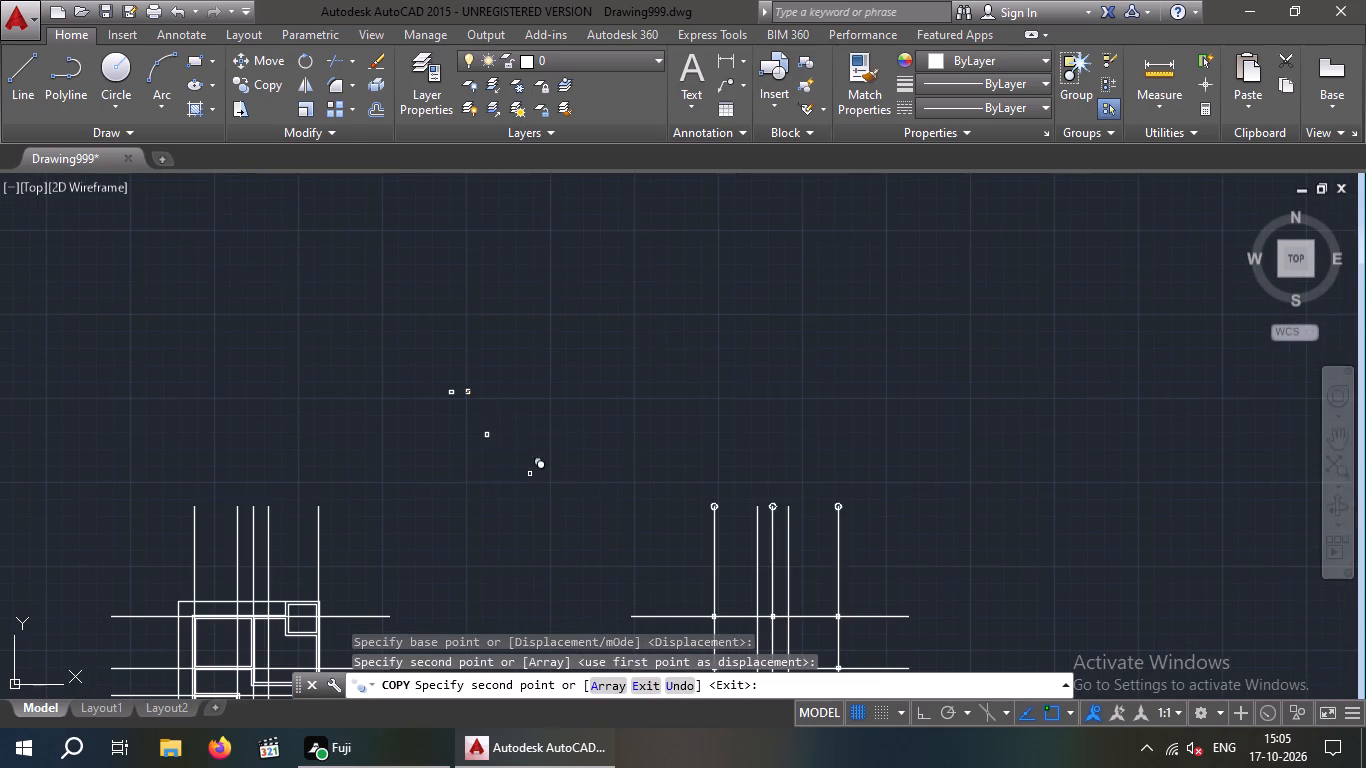
{"action": "scroll", "coordinate": [497, 446], "scroll_direction": "up", "scroll_amount": 4}
{"action": "middle_click_drag", "start_coordinate": [584, 487], "coordinate": [420, 339]}
{"action": "scroll", "coordinate": [435, 362], "scroll_direction": "down", "scroll_amount": 4}
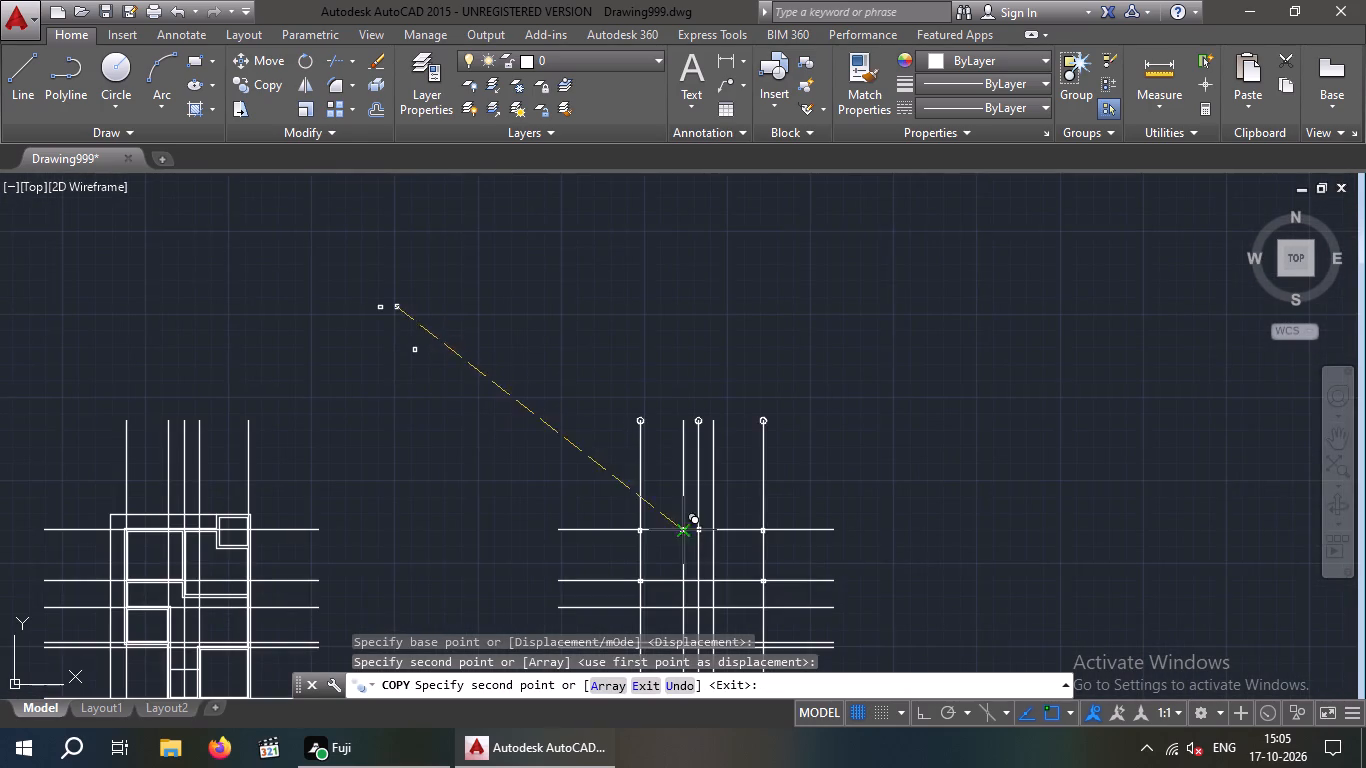
{"action": "scroll", "coordinate": [695, 575], "scroll_direction": "up", "scroll_amount": 1}
{"action": "middle_click_drag", "start_coordinate": [690, 566], "coordinate": [519, 394]}
{"action": "scroll", "coordinate": [547, 422], "scroll_direction": "up", "scroll_amount": 3}
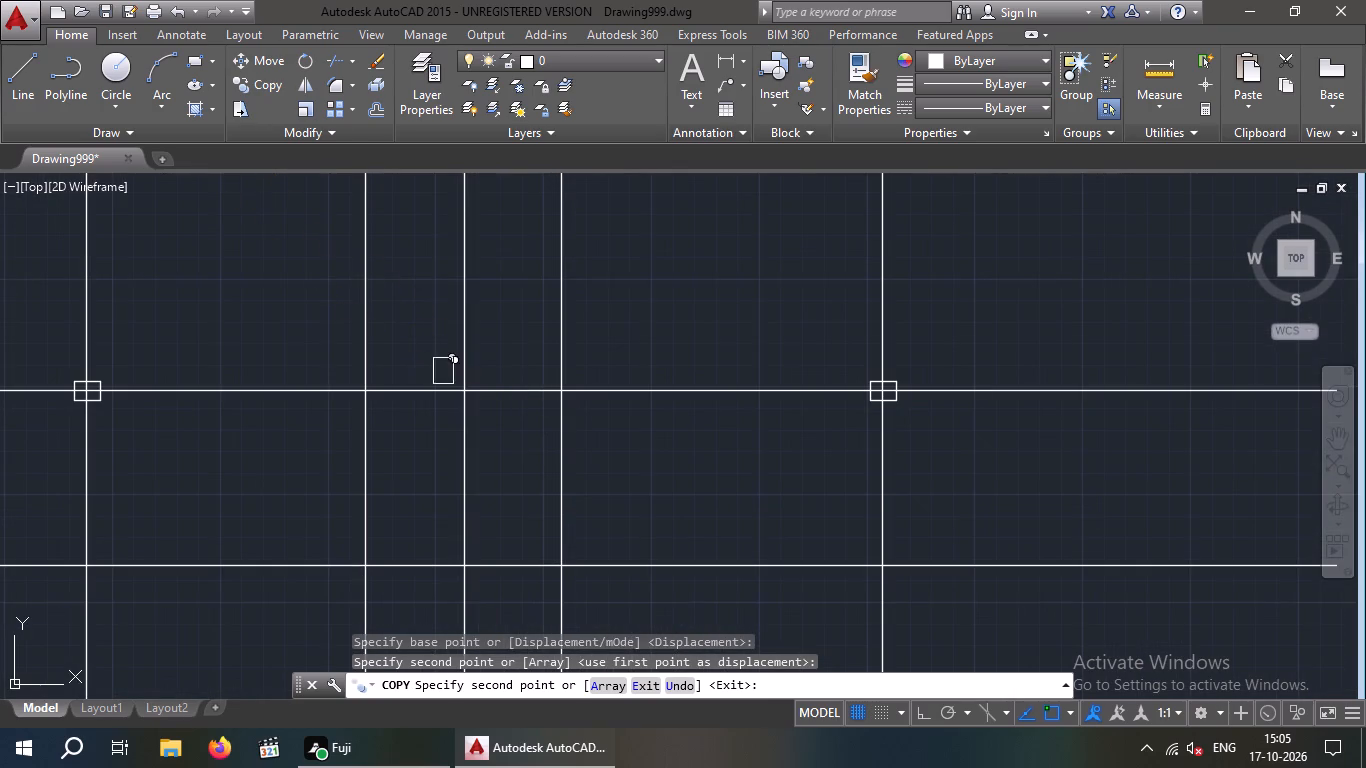
{"action": "left_click", "coordinate": [464, 388]}
{"action": "key", "text": "Escape"}
{"action": "scroll", "coordinate": [152, 366], "scroll_direction": "down", "scroll_amount": 1}
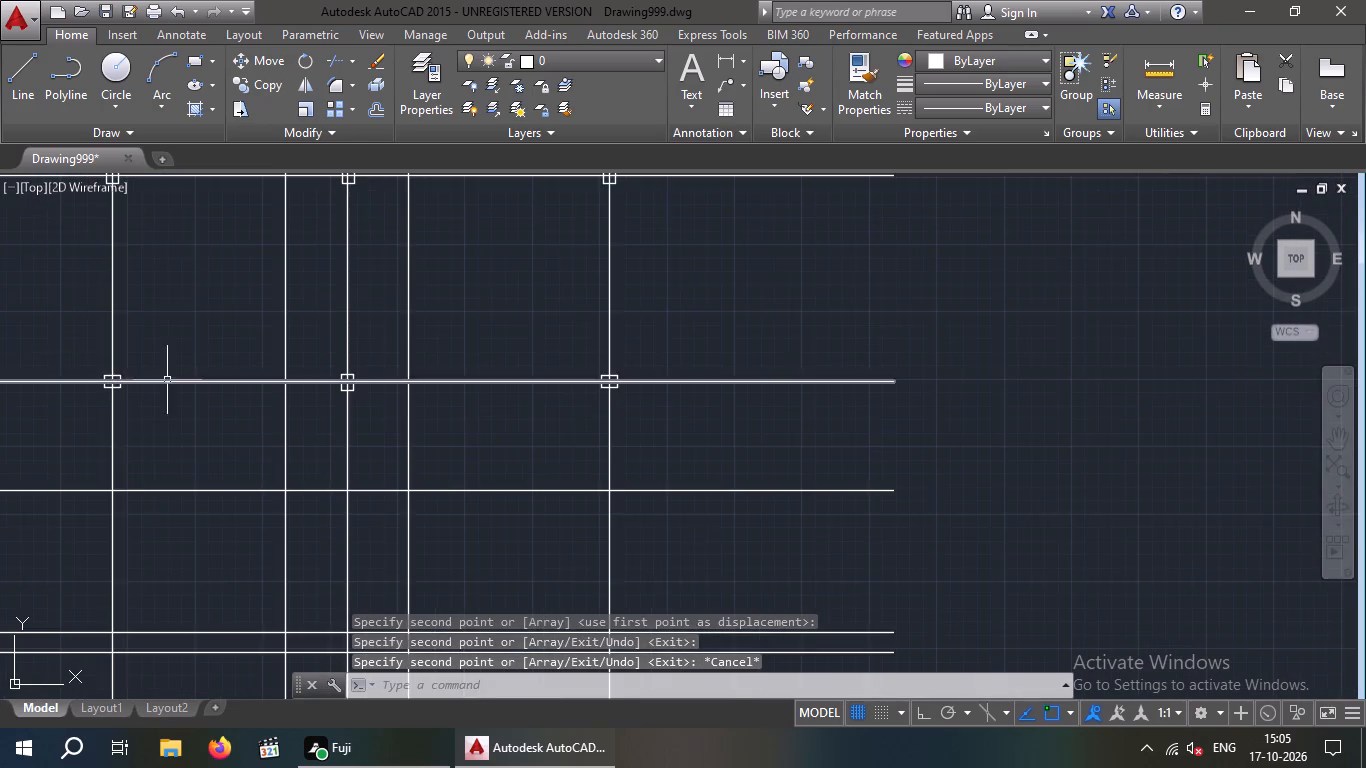
Compare the floor plan's lower wall corners and centre lines with the copied grid's intersections below the second row of columns.
{"action": "middle_click_drag", "start_coordinate": [167, 380], "coordinate": [520, 351]}
{"action": "scroll", "coordinate": [620, 368], "scroll_direction": "down", "scroll_amount": 2}
{"action": "middle_click_drag", "start_coordinate": [480, 413], "coordinate": [625, 385]}
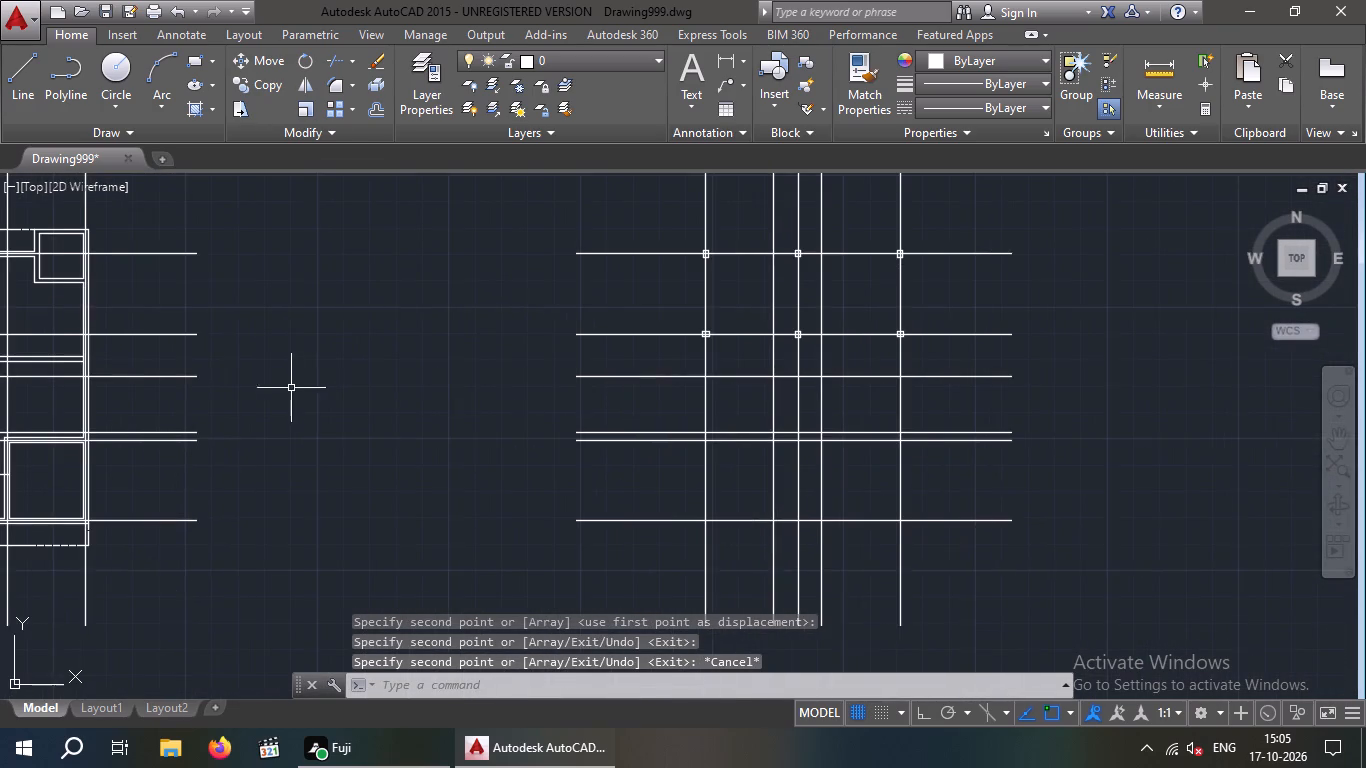
{"action": "middle_click_drag", "start_coordinate": [309, 383], "coordinate": [502, 362]}
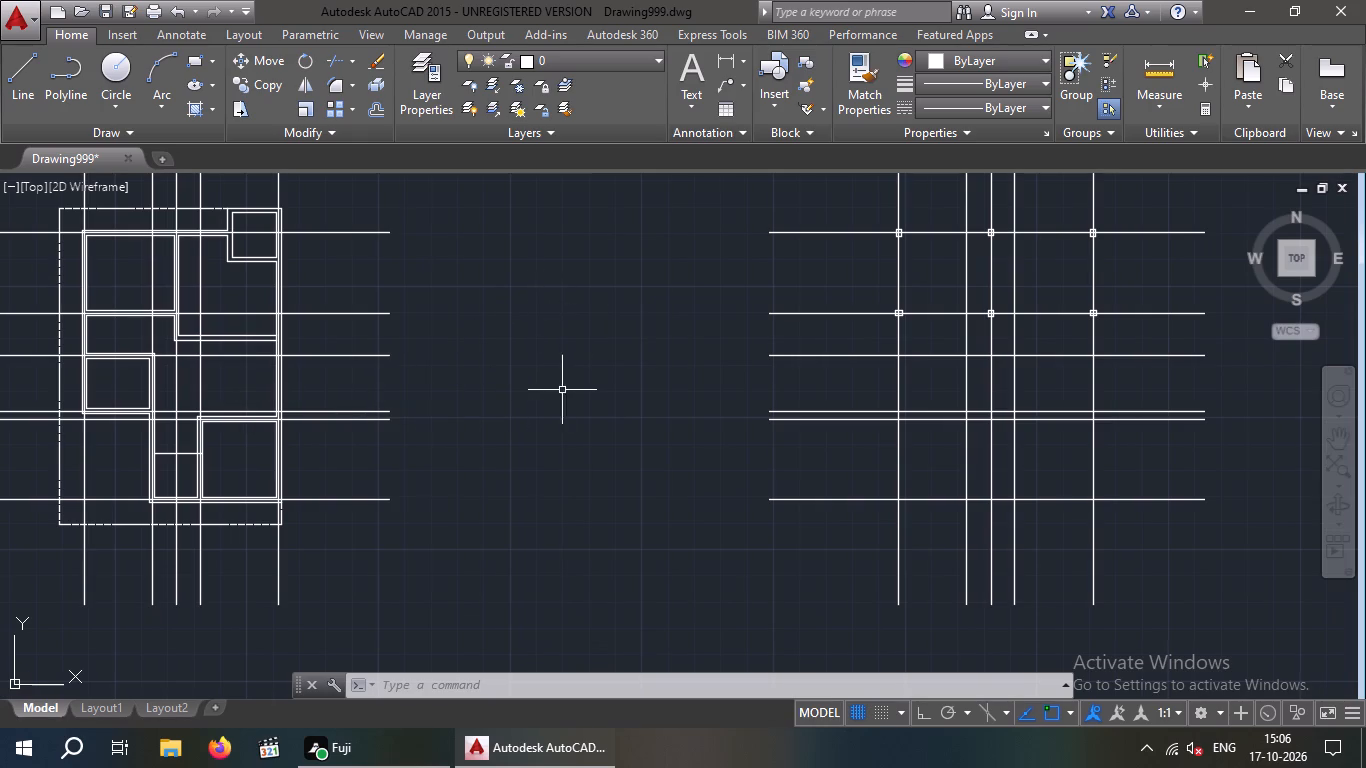
{"action": "middle_click_drag", "start_coordinate": [560, 390], "coordinate": [435, 432]}
{"action": "middle_click_drag", "start_coordinate": [523, 413], "coordinate": [539, 408]}
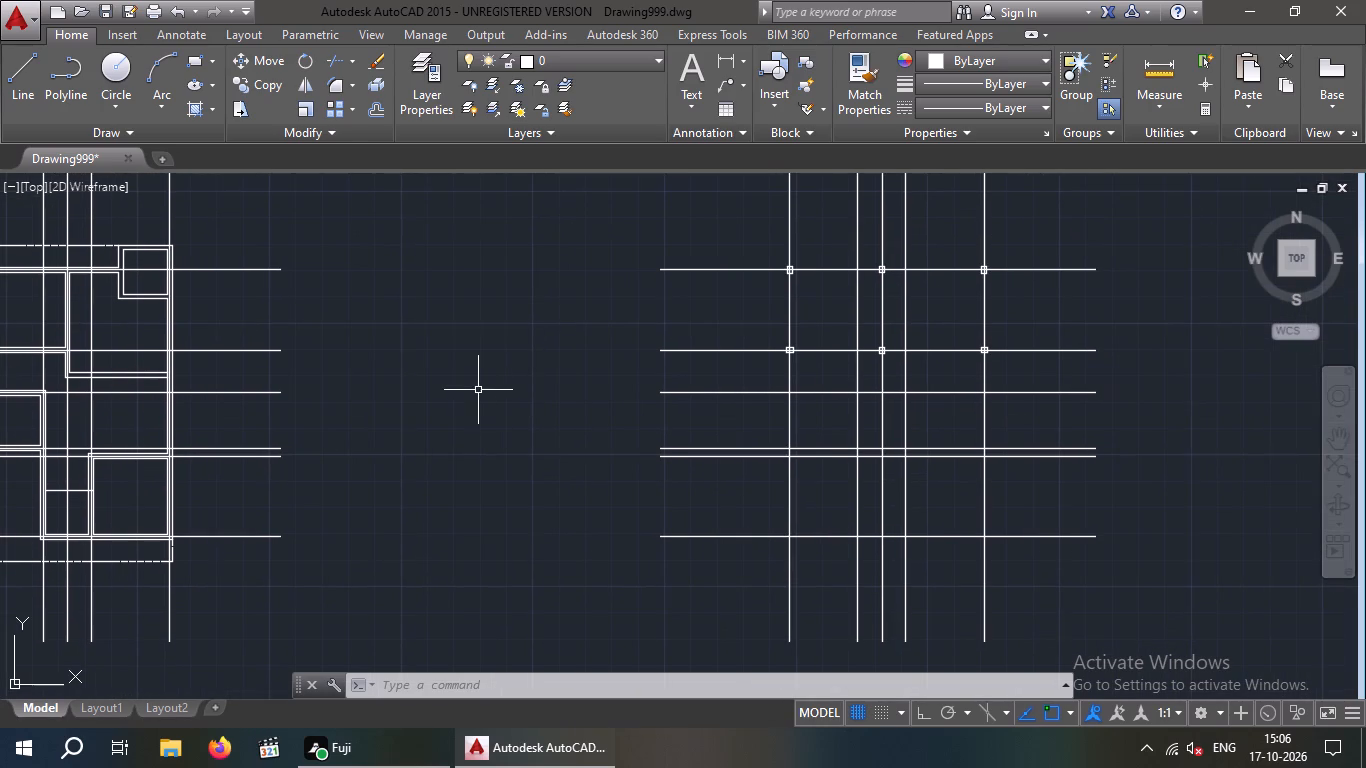
{"action": "middle_click_drag", "start_coordinate": [422, 433], "coordinate": [491, 424]}
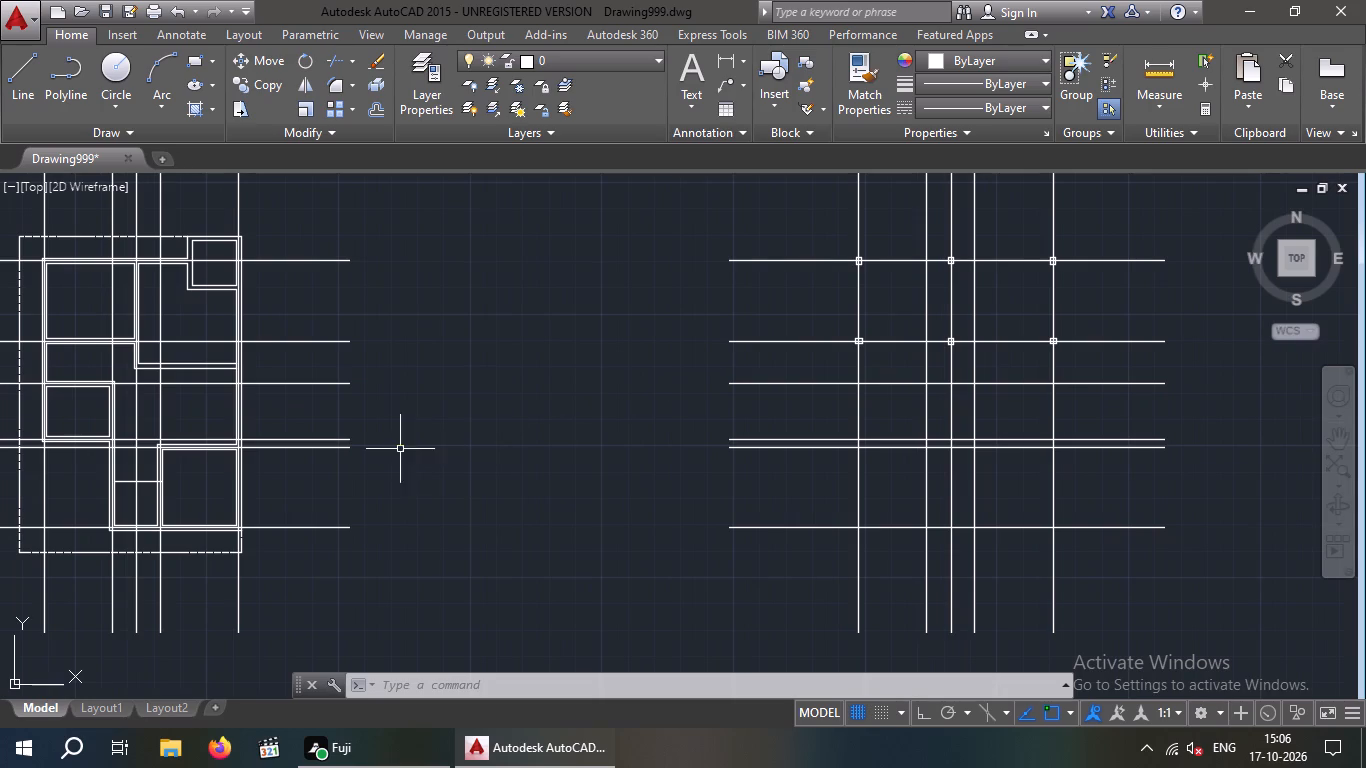
{"action": "scroll", "coordinate": [863, 441], "scroll_direction": "up", "scroll_amount": 2}
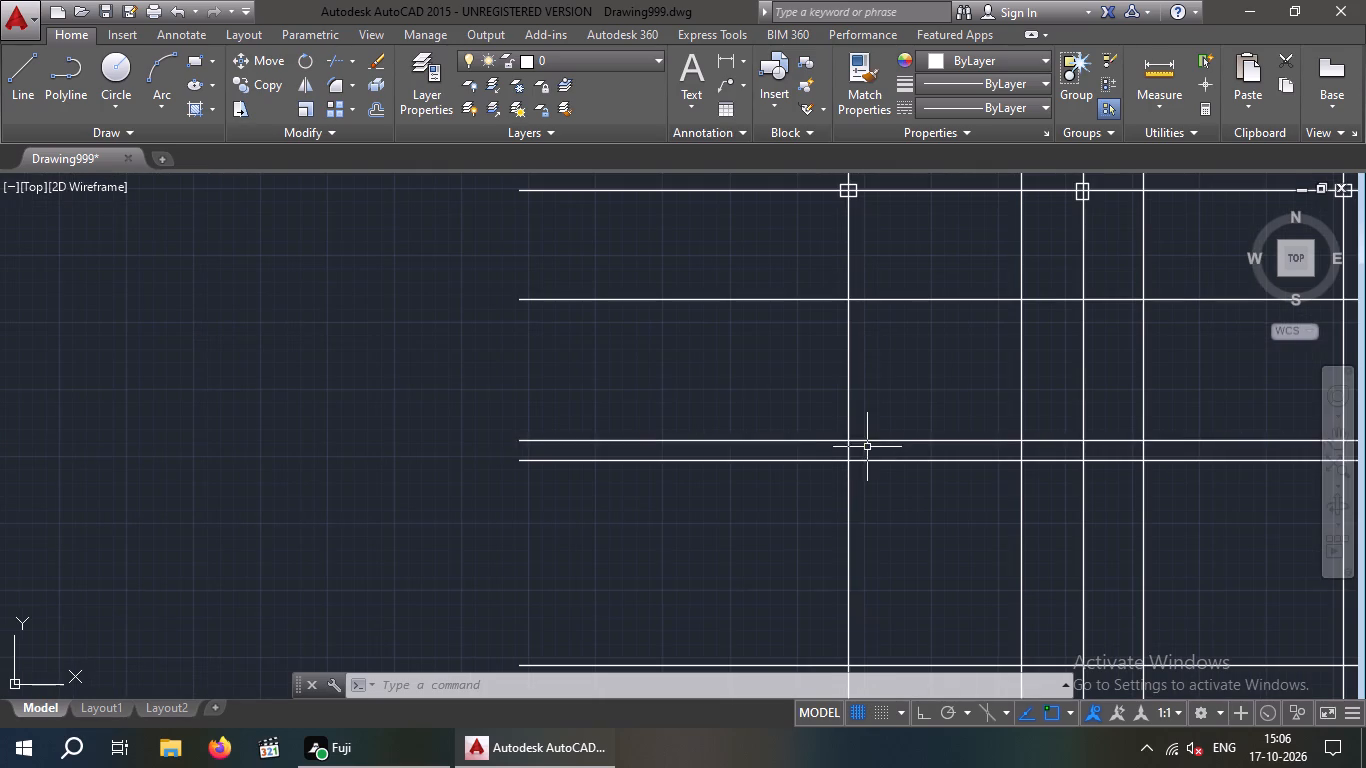
{"action": "scroll", "coordinate": [340, 284], "scroll_direction": "down", "scroll_amount": 1}
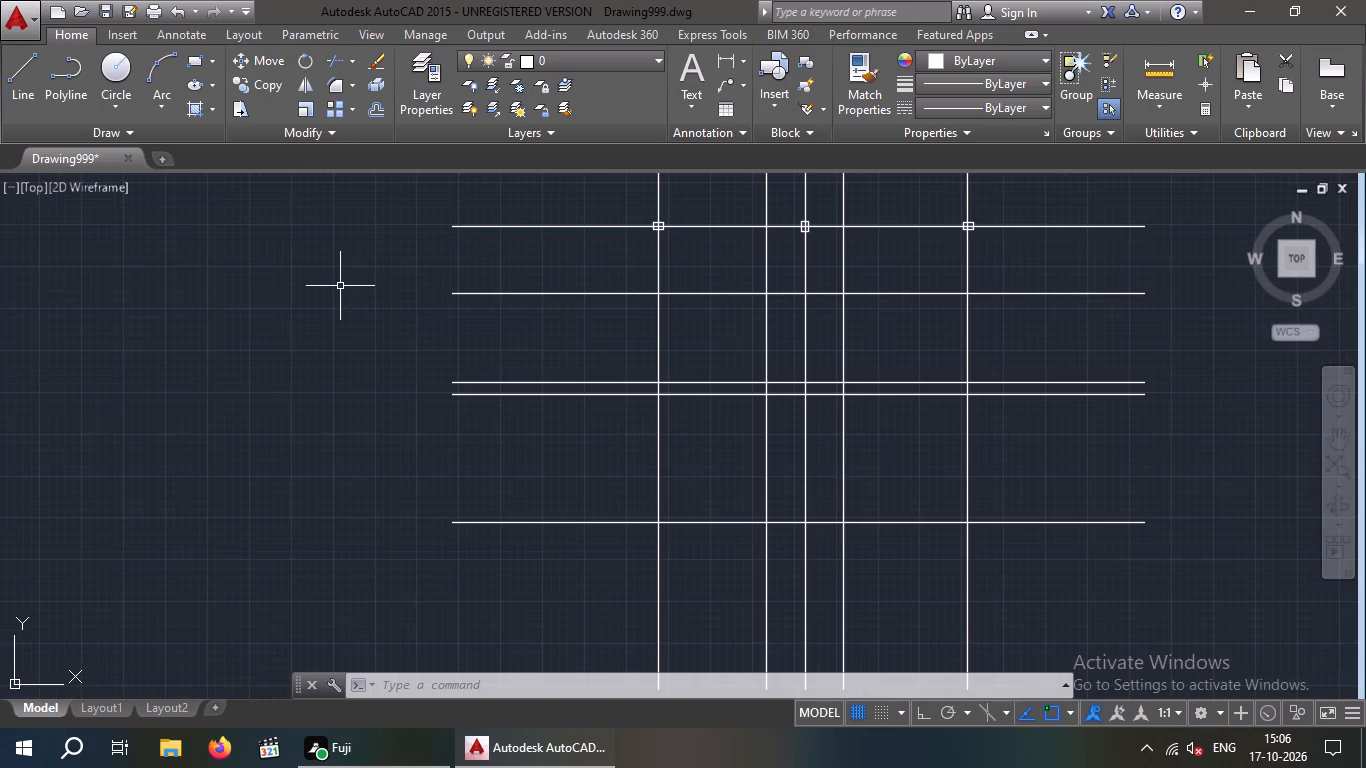
{"action": "scroll", "coordinate": [340, 286], "scroll_direction": "down", "scroll_amount": 1}
{"action": "middle_click_drag", "start_coordinate": [345, 307], "coordinate": [351, 355]}
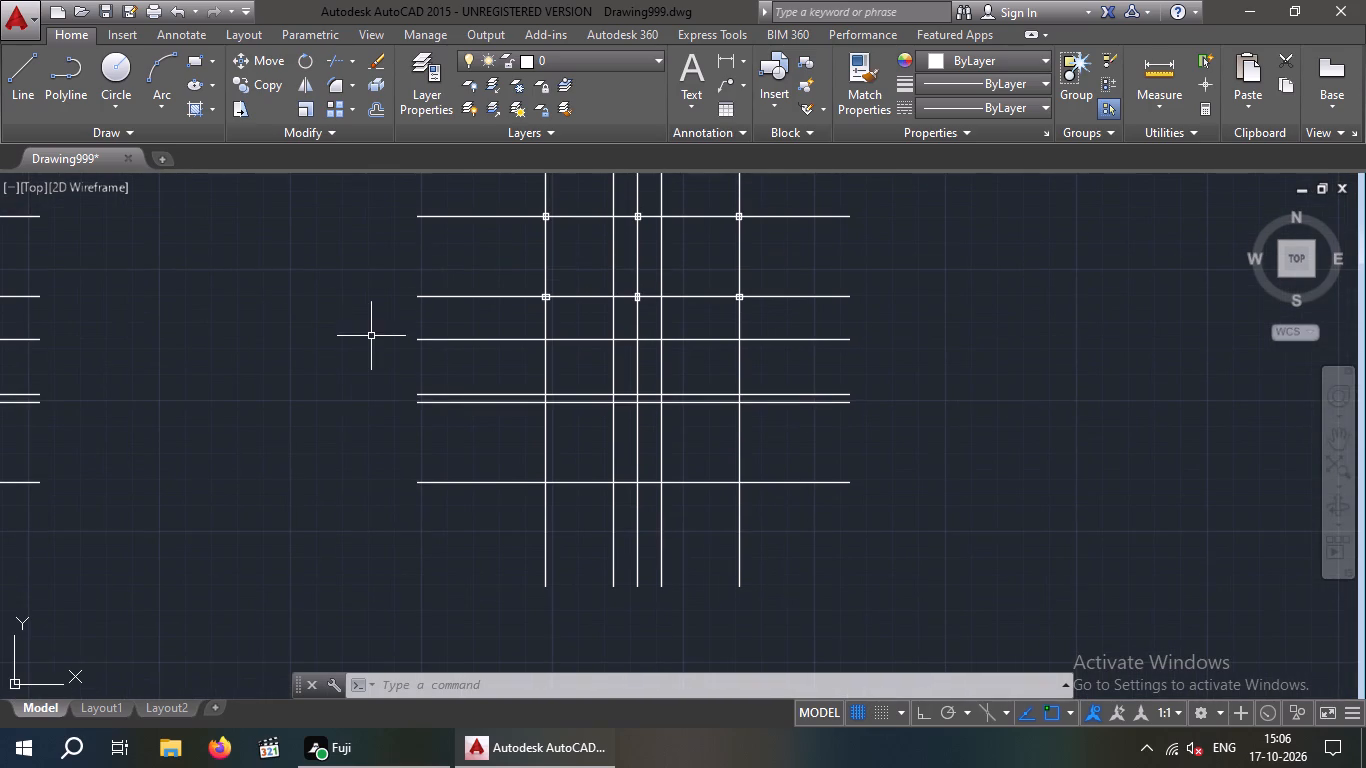
{"action": "middle_click_drag", "start_coordinate": [378, 337], "coordinate": [648, 389]}
{"action": "scroll", "coordinate": [618, 386], "scroll_direction": "down", "scroll_amount": 1}
{"action": "scroll", "coordinate": [268, 445], "scroll_direction": "up", "scroll_amount": 2}
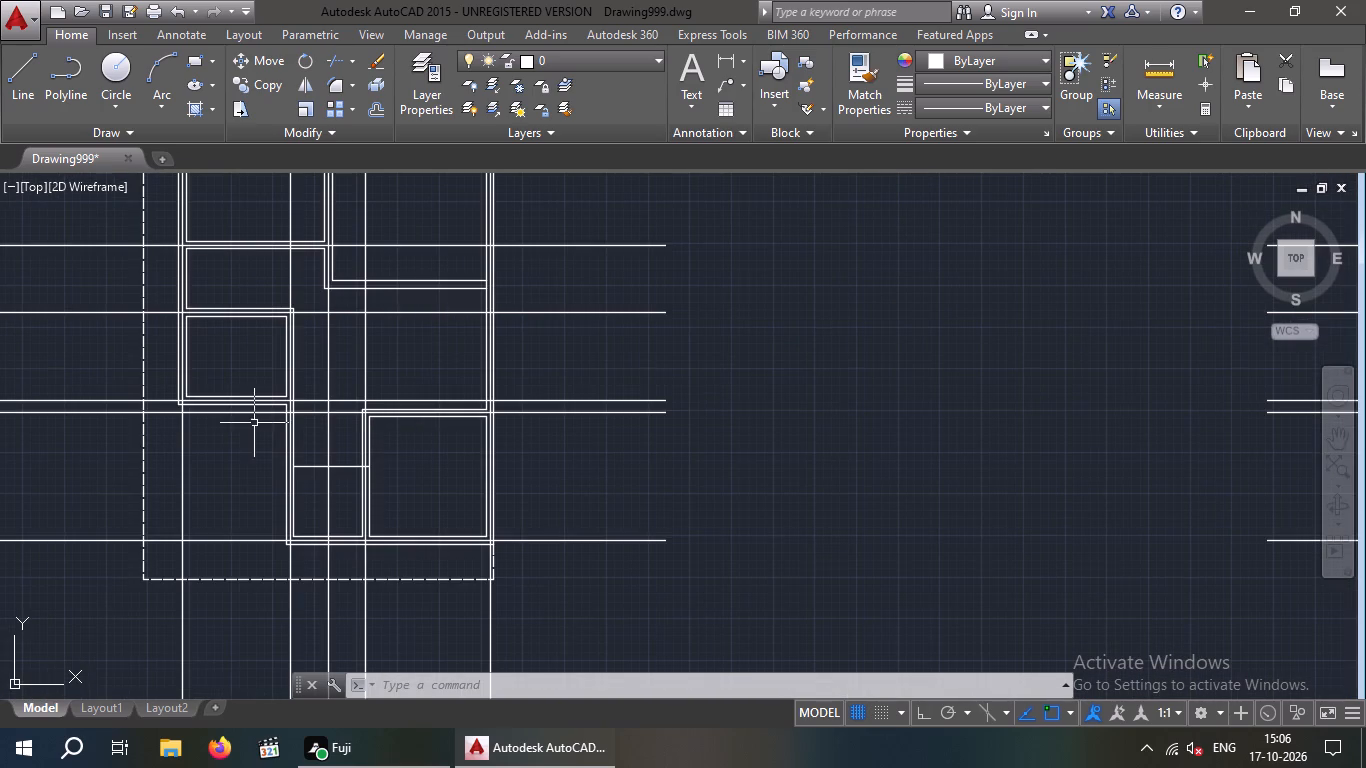
{"action": "middle_click", "coordinate": [308, 582]}
{"action": "middle_click_drag", "start_coordinate": [249, 451], "coordinate": [288, 565]}
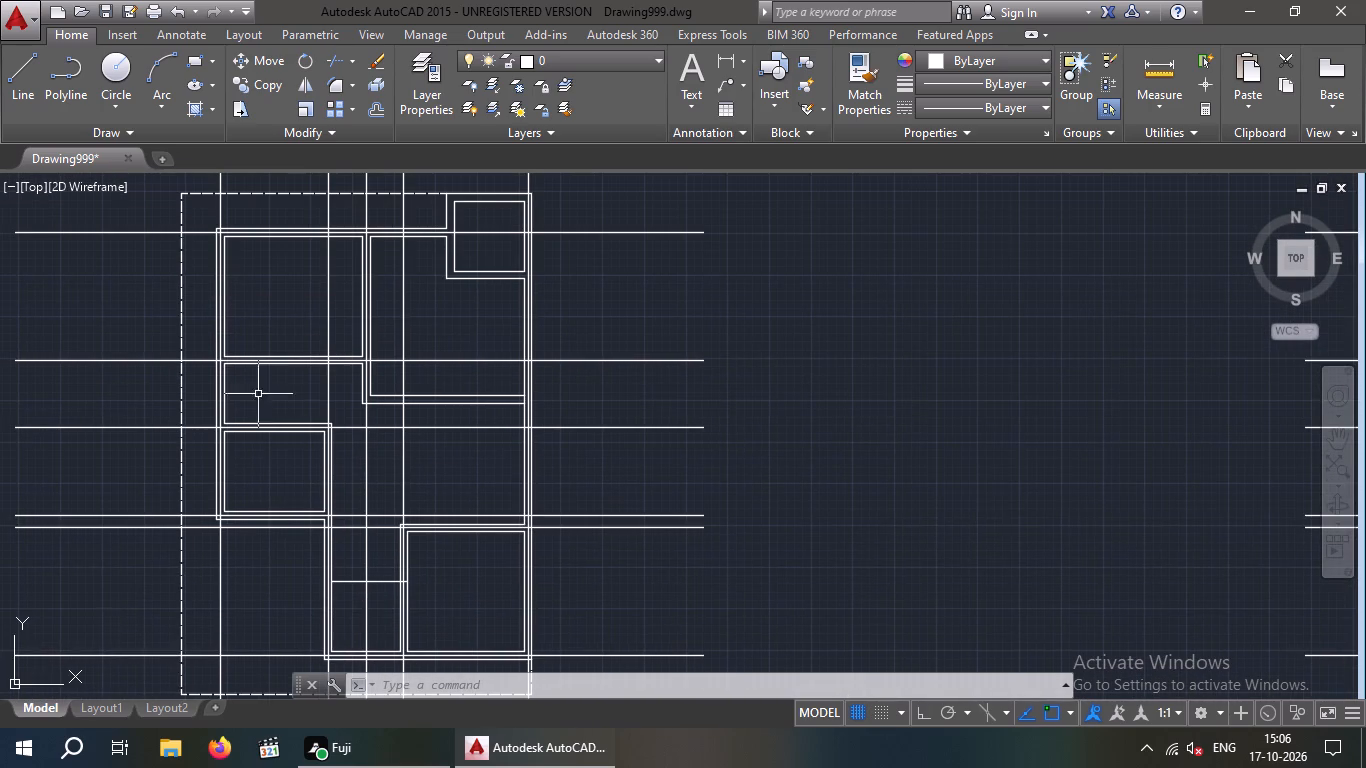
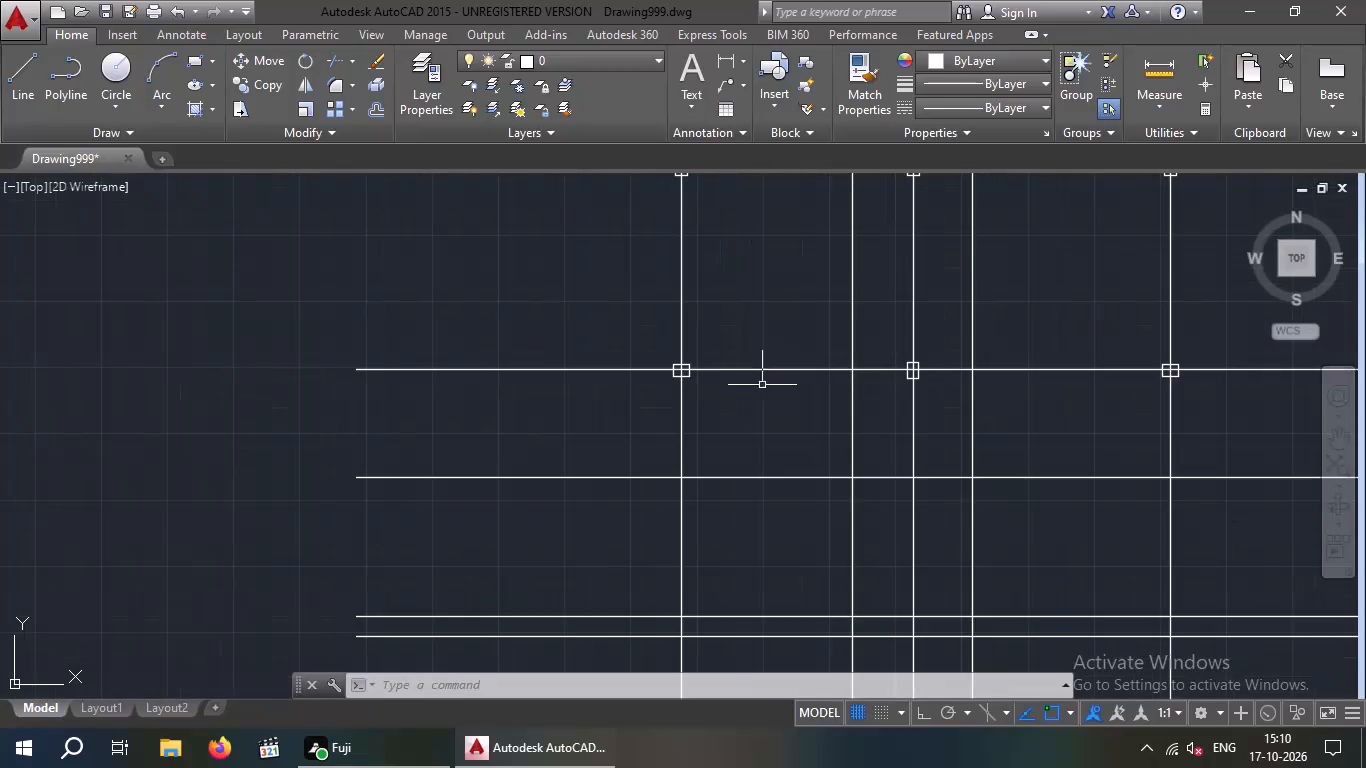
Compare the floor plan's wall junctions with the column positions on the copied centre-line grid.
{"action": "scroll", "coordinate": [726, 393], "scroll_direction": "down", "scroll_amount": 1}
{"action": "middle_click_drag", "start_coordinate": [699, 382], "coordinate": [692, 347]}
{"action": "middle_click", "coordinate": [692, 344]}
{"action": "scroll", "coordinate": [718, 365], "scroll_direction": "down", "scroll_amount": 2}
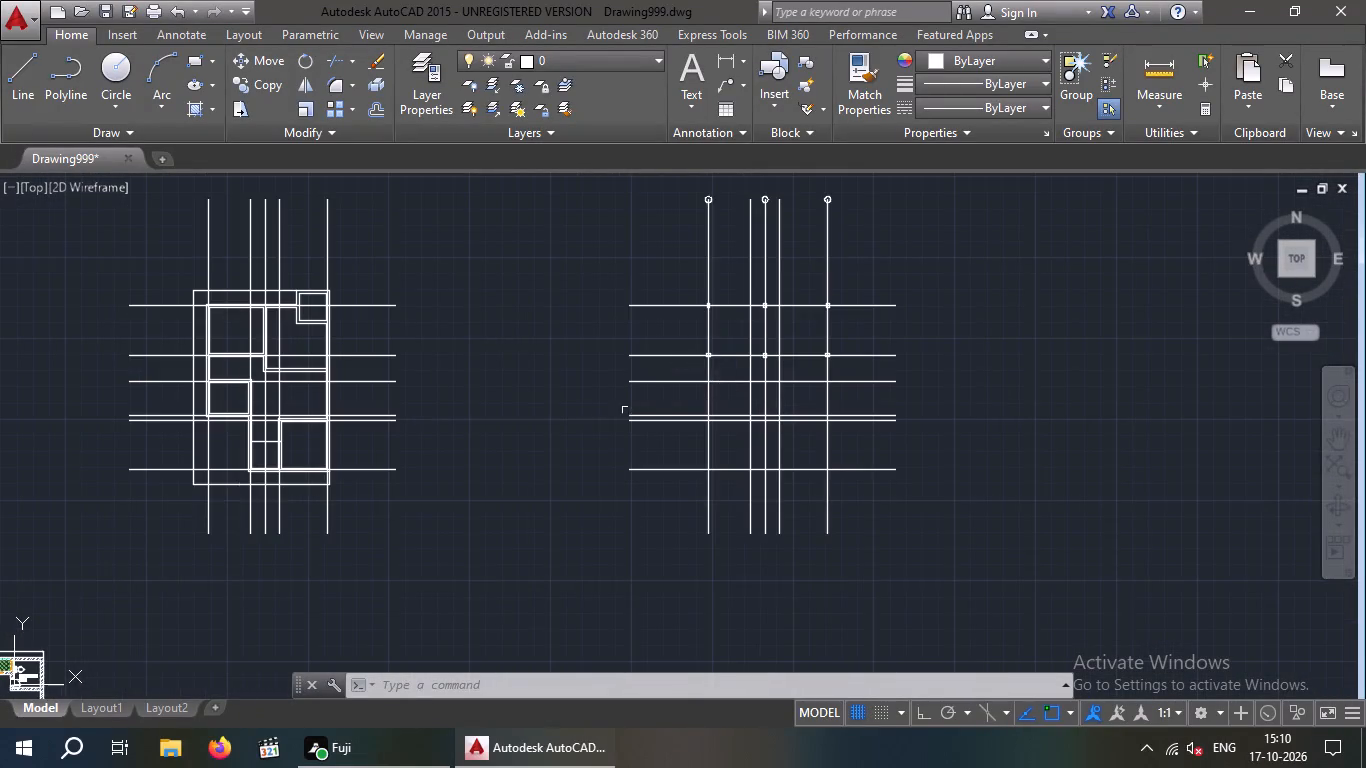
{"action": "middle_click_drag", "start_coordinate": [624, 408], "coordinate": [773, 369]}
{"action": "scroll", "coordinate": [383, 355], "scroll_direction": "up", "scroll_amount": 2}
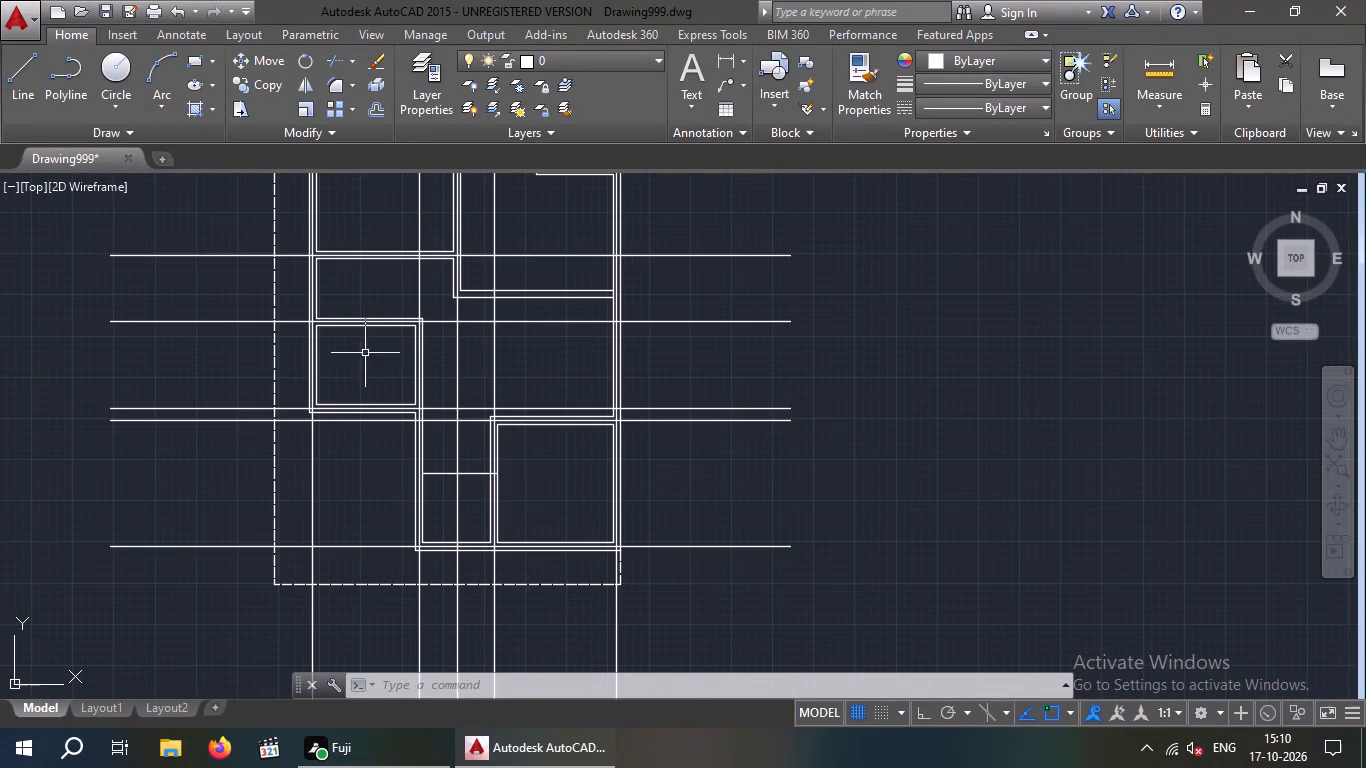
{"action": "middle_click_drag", "start_coordinate": [354, 342], "coordinate": [371, 405]}
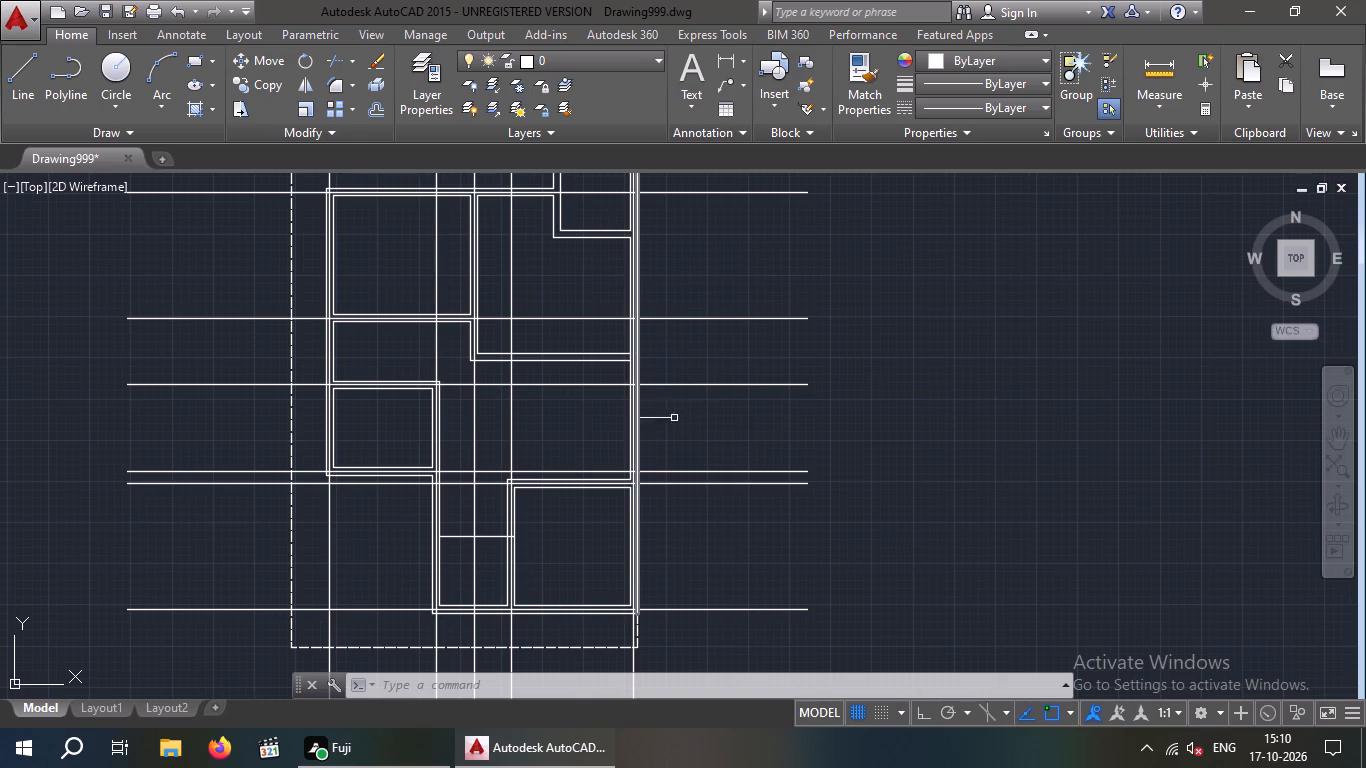
{"action": "middle_click_drag", "start_coordinate": [718, 401], "coordinate": [584, 426]}
{"action": "scroll", "coordinate": [683, 368], "scroll_direction": "down", "scroll_amount": 2}
{"action": "middle_click_drag", "start_coordinate": [840, 343], "coordinate": [617, 449]}
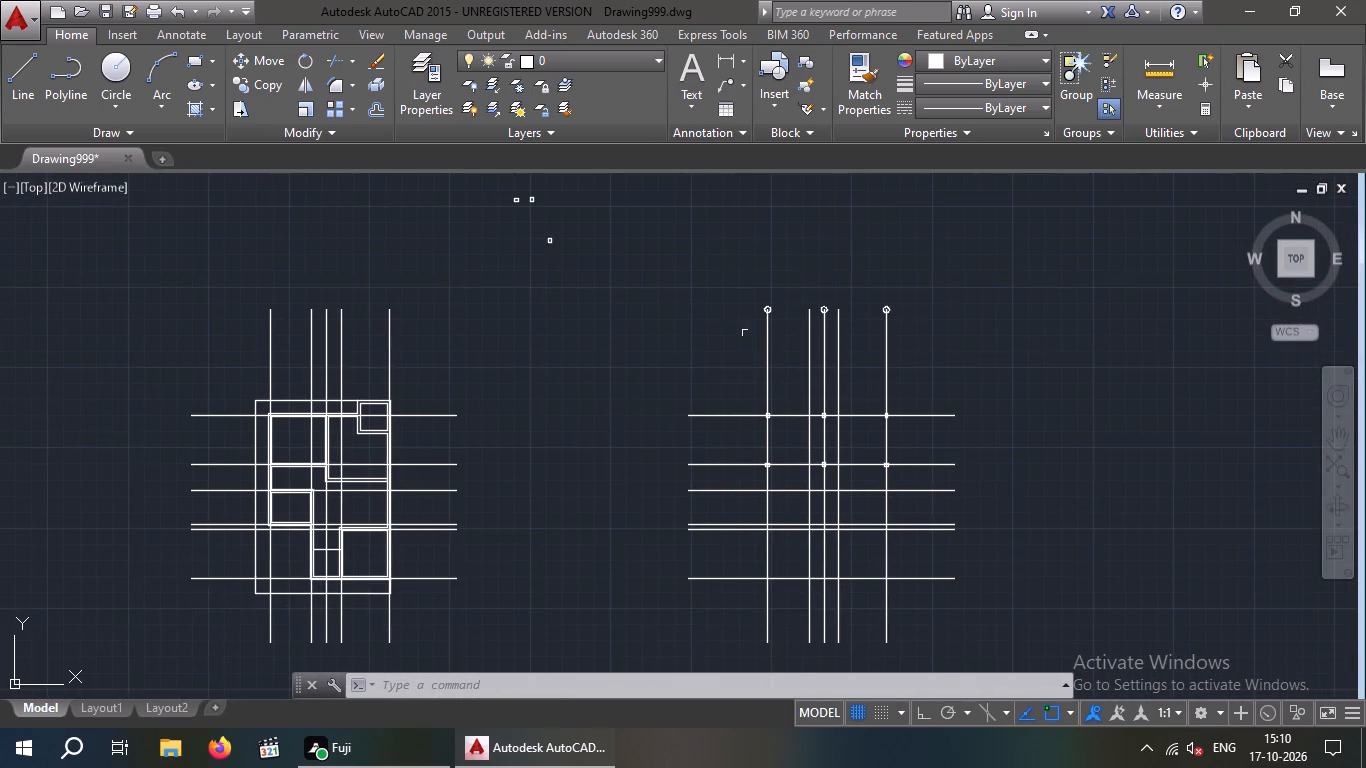
{"action": "scroll", "coordinate": [746, 312], "scroll_direction": "up", "scroll_amount": 2}
{"action": "scroll", "coordinate": [732, 312], "scroll_direction": "down", "scroll_amount": 3}
{"action": "scroll", "coordinate": [741, 385], "scroll_direction": "up", "scroll_amount": 4}
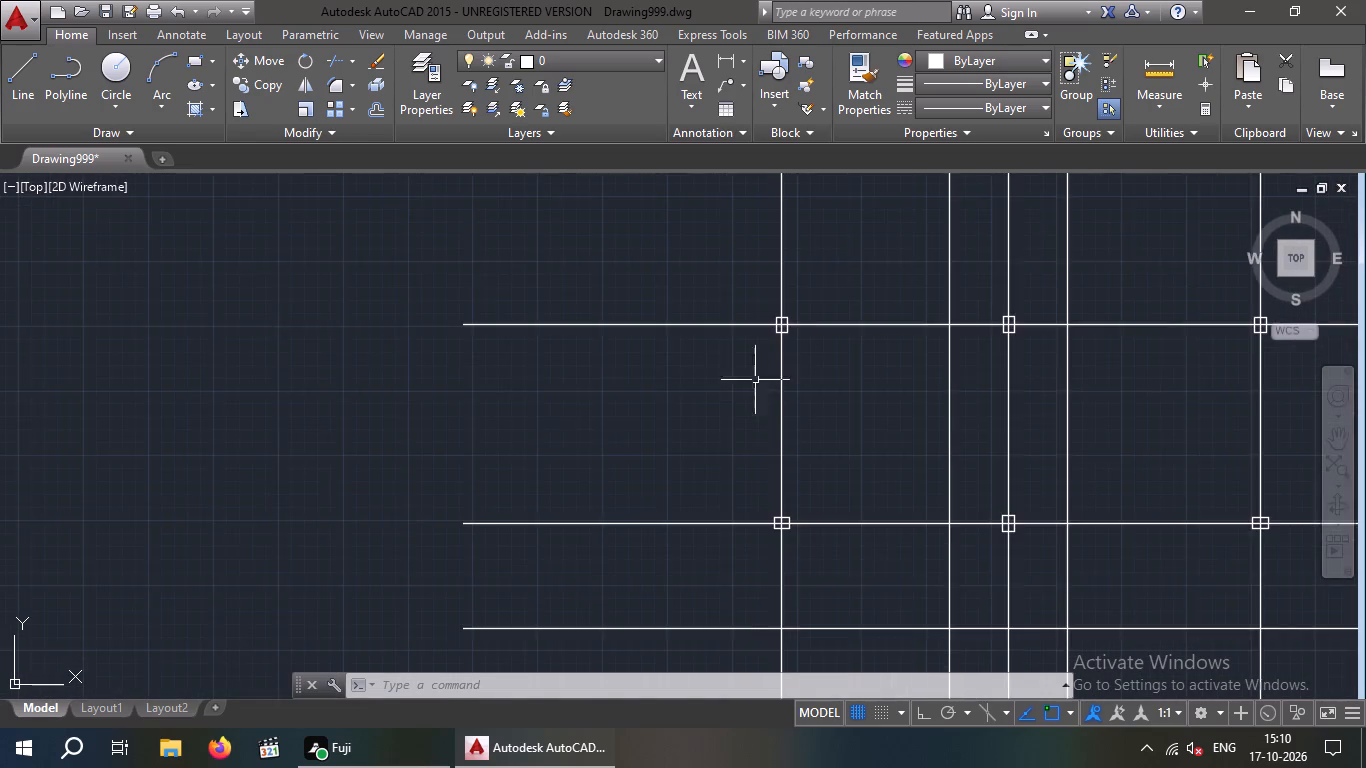
{"action": "scroll", "coordinate": [772, 362], "scroll_direction": "up", "scroll_amount": 1}
{"action": "scroll", "coordinate": [761, 356], "scroll_direction": "down", "scroll_amount": 2}
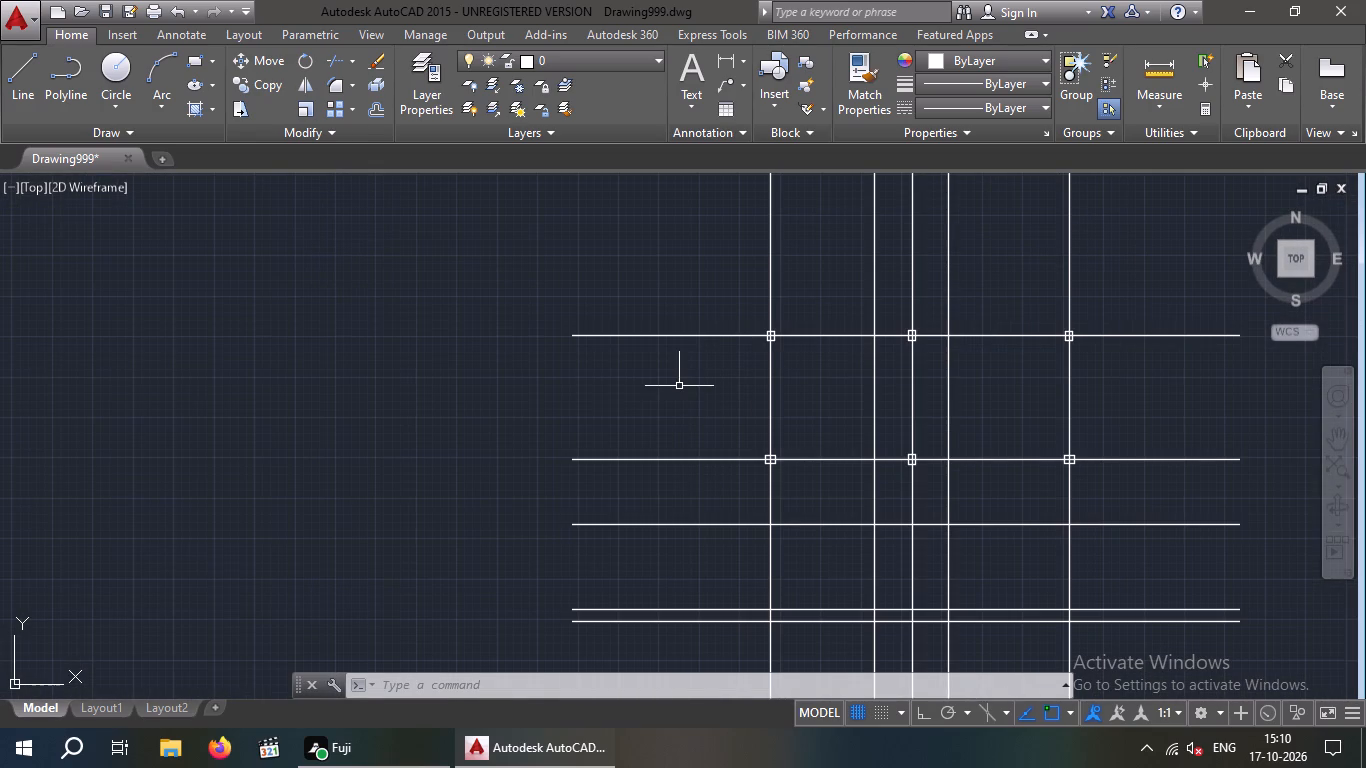
{"action": "scroll", "coordinate": [778, 342], "scroll_direction": "up", "scroll_amount": 3}
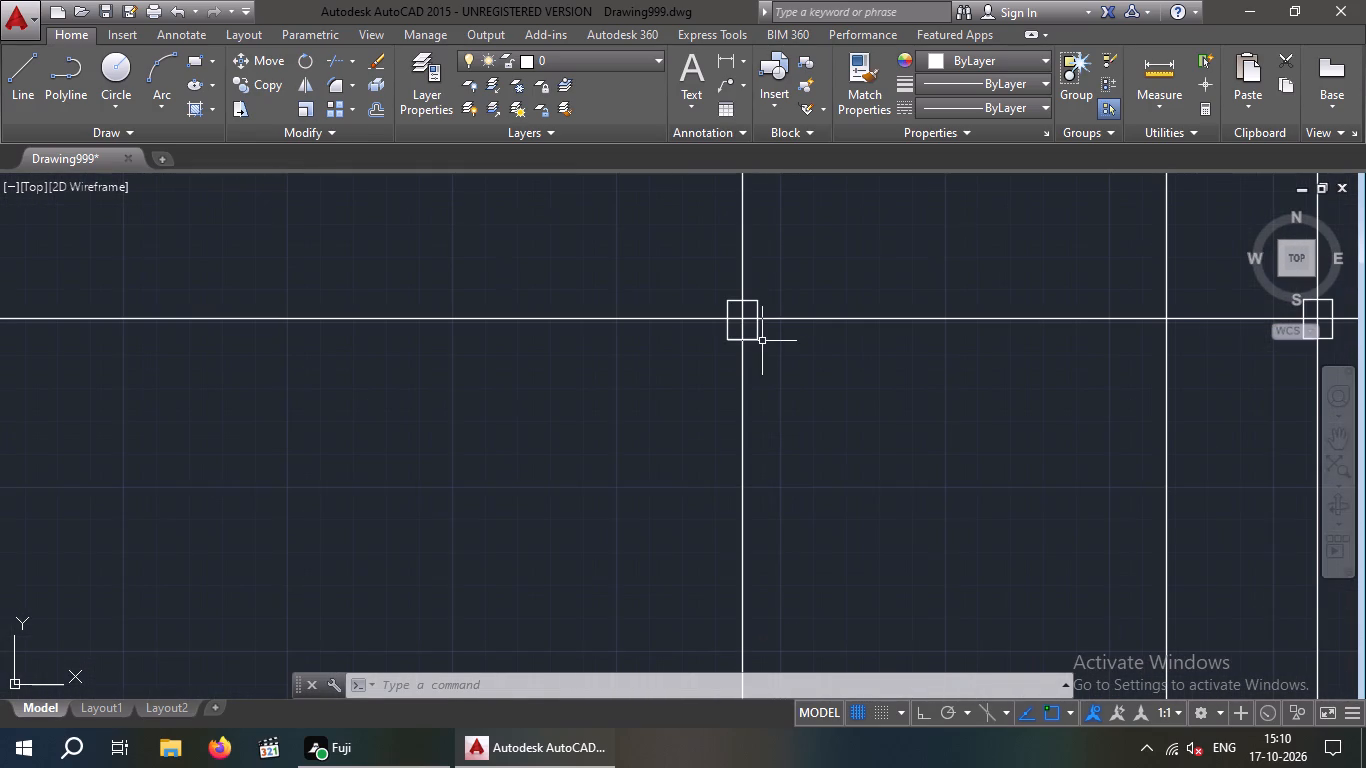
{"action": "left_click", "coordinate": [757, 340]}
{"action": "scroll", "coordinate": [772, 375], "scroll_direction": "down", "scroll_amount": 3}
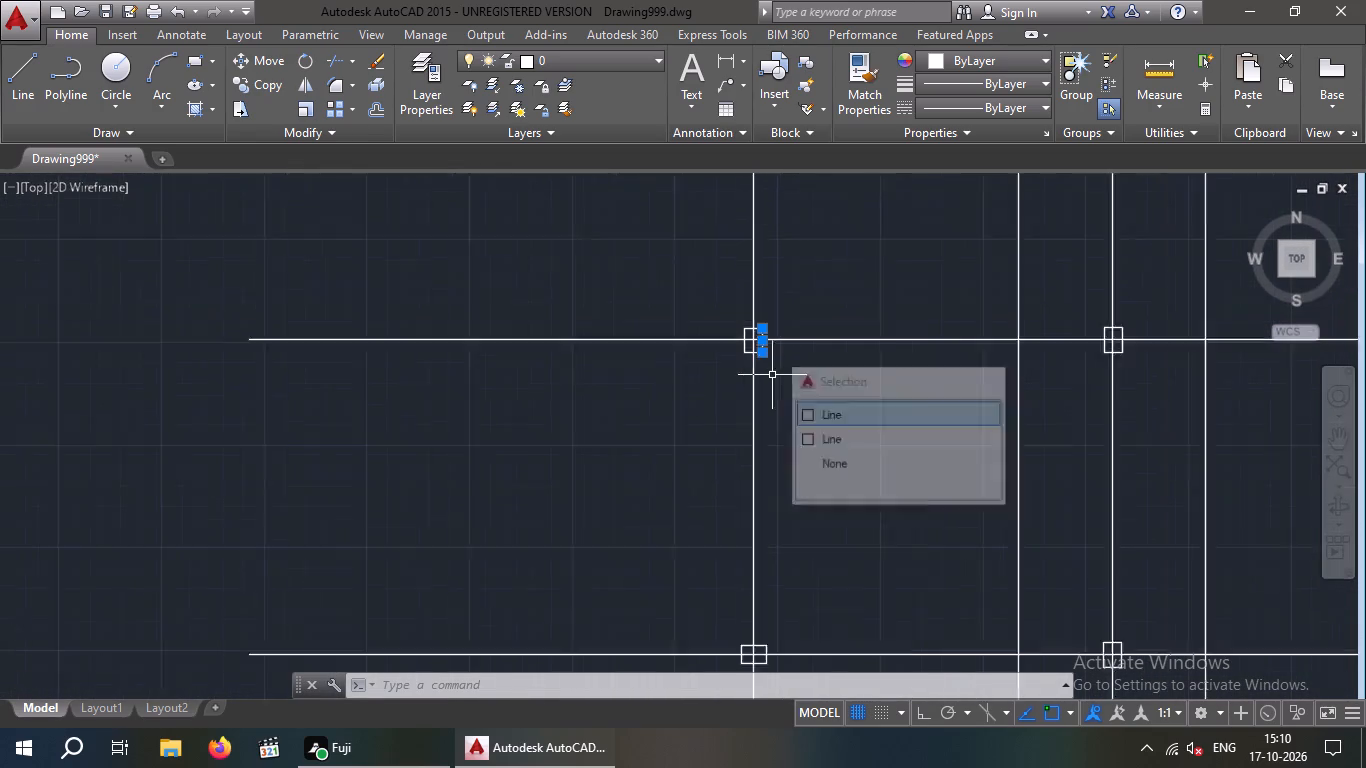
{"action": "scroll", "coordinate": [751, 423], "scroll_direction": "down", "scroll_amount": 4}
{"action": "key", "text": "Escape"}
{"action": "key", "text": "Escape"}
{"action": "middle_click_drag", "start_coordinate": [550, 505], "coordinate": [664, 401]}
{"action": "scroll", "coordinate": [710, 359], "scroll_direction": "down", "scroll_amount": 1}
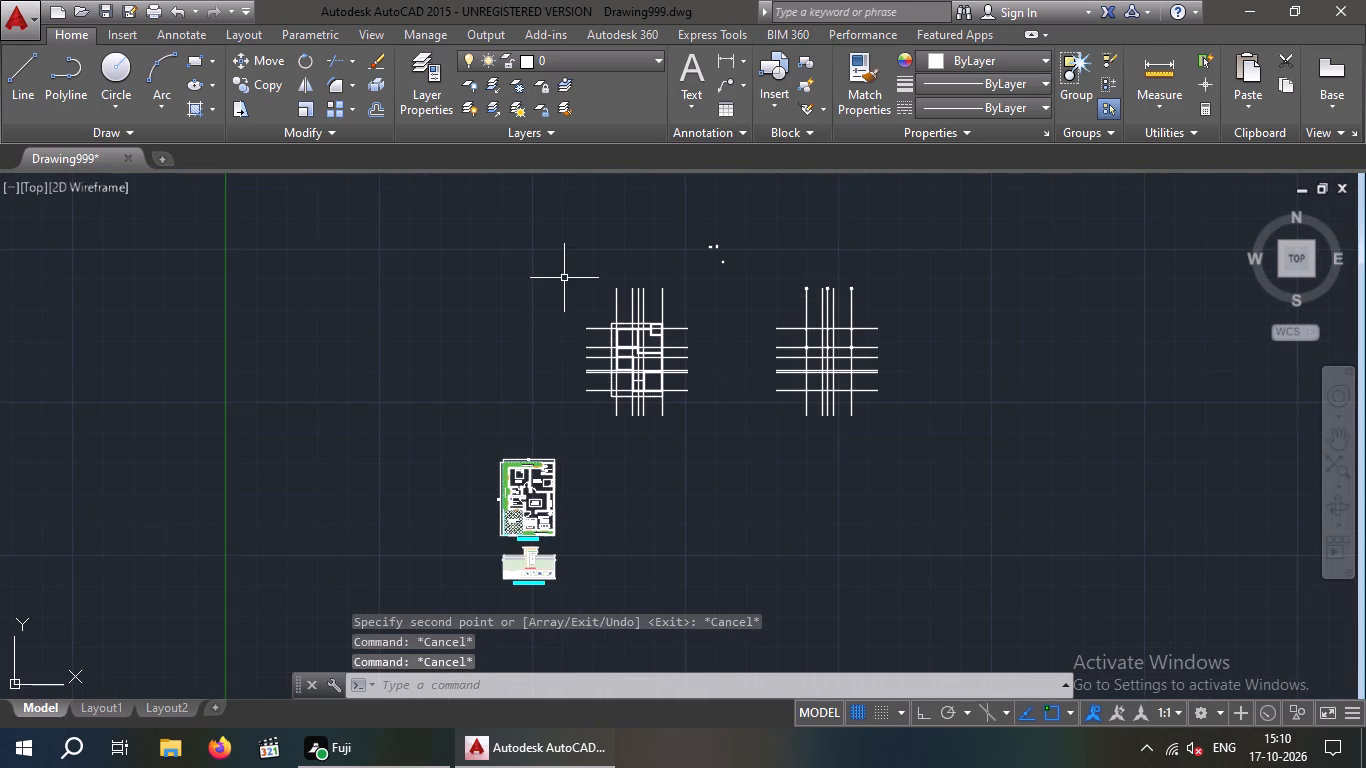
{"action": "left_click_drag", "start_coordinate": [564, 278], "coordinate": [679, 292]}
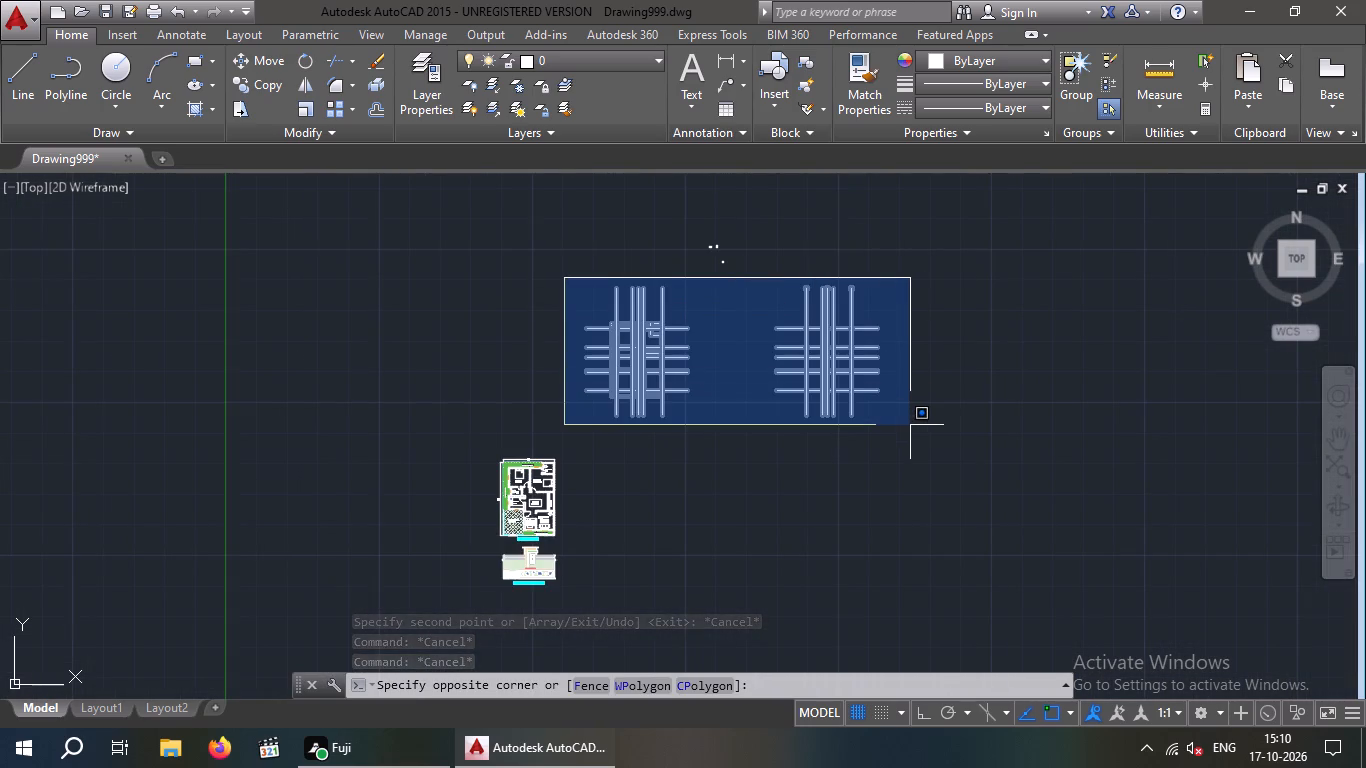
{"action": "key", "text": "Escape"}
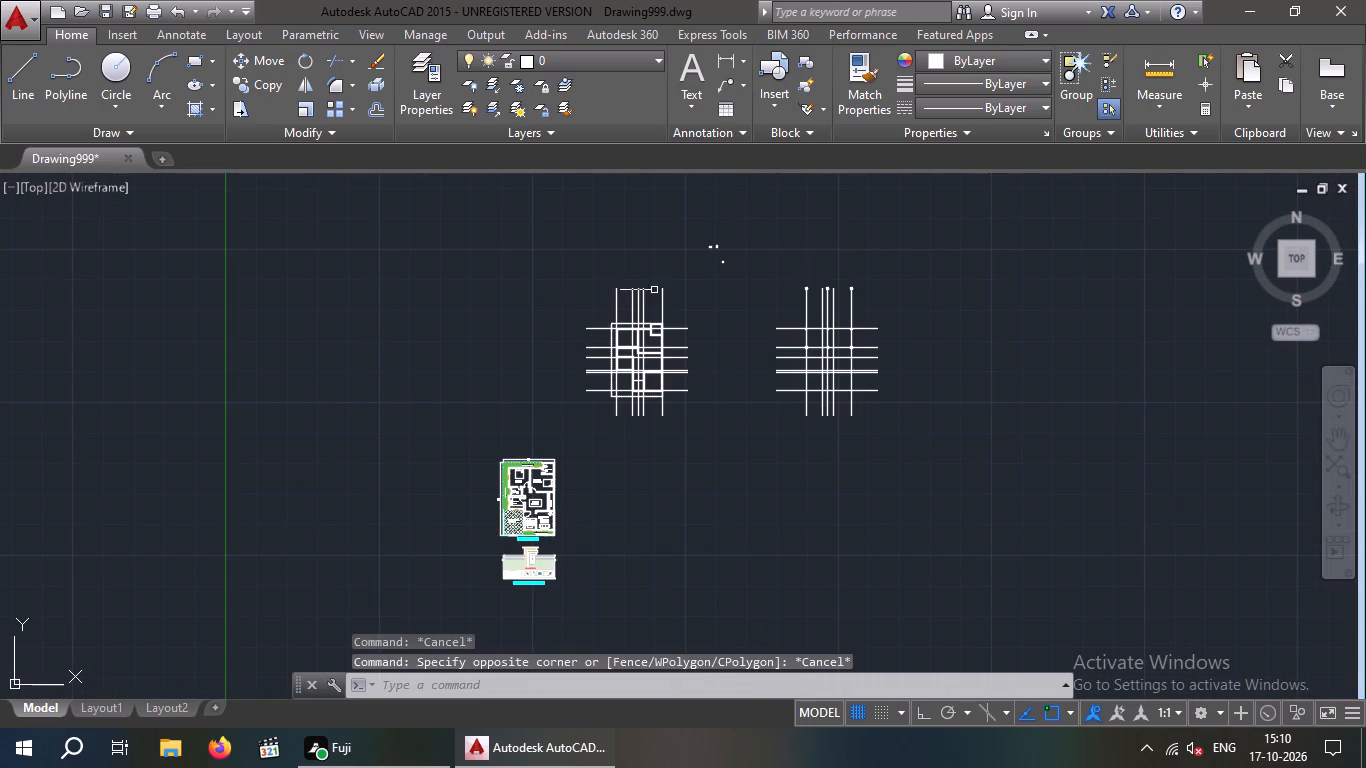
Erase the three loose column rectangles in the empty area above and between the floor plan and the copied grid.
{"action": "scroll", "coordinate": [710, 259], "scroll_direction": "up", "scroll_amount": 5}
{"action": "scroll", "coordinate": [743, 292], "scroll_direction": "down", "scroll_amount": 1}
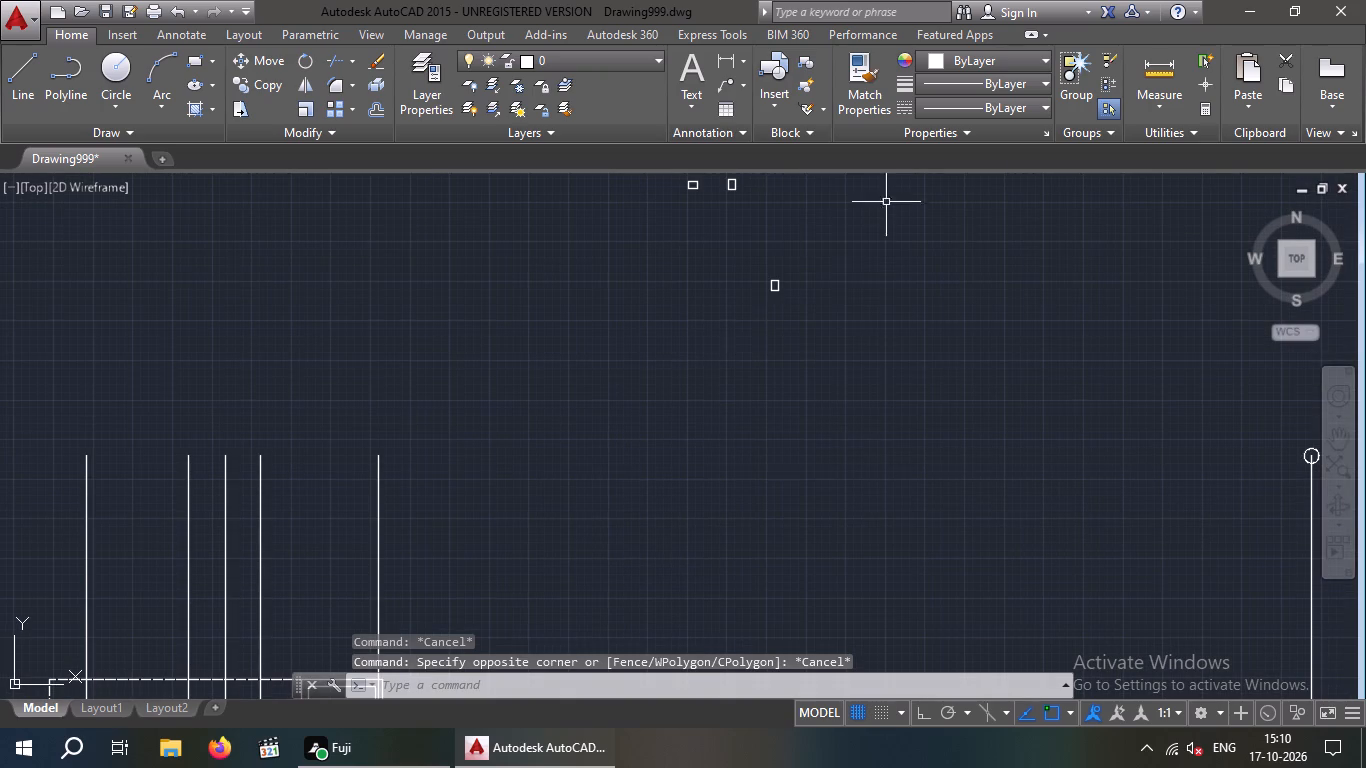
{"action": "left_click_drag", "start_coordinate": [885, 211], "coordinate": [783, 347]}
{"action": "left_click", "coordinate": [756, 346]}
{"action": "middle_click_drag", "start_coordinate": [743, 324], "coordinate": [751, 467]}
{"action": "scroll", "coordinate": [751, 468], "scroll_direction": "up", "scroll_amount": 1}
{"action": "left_click_drag", "start_coordinate": [794, 238], "coordinate": [684, 285]}
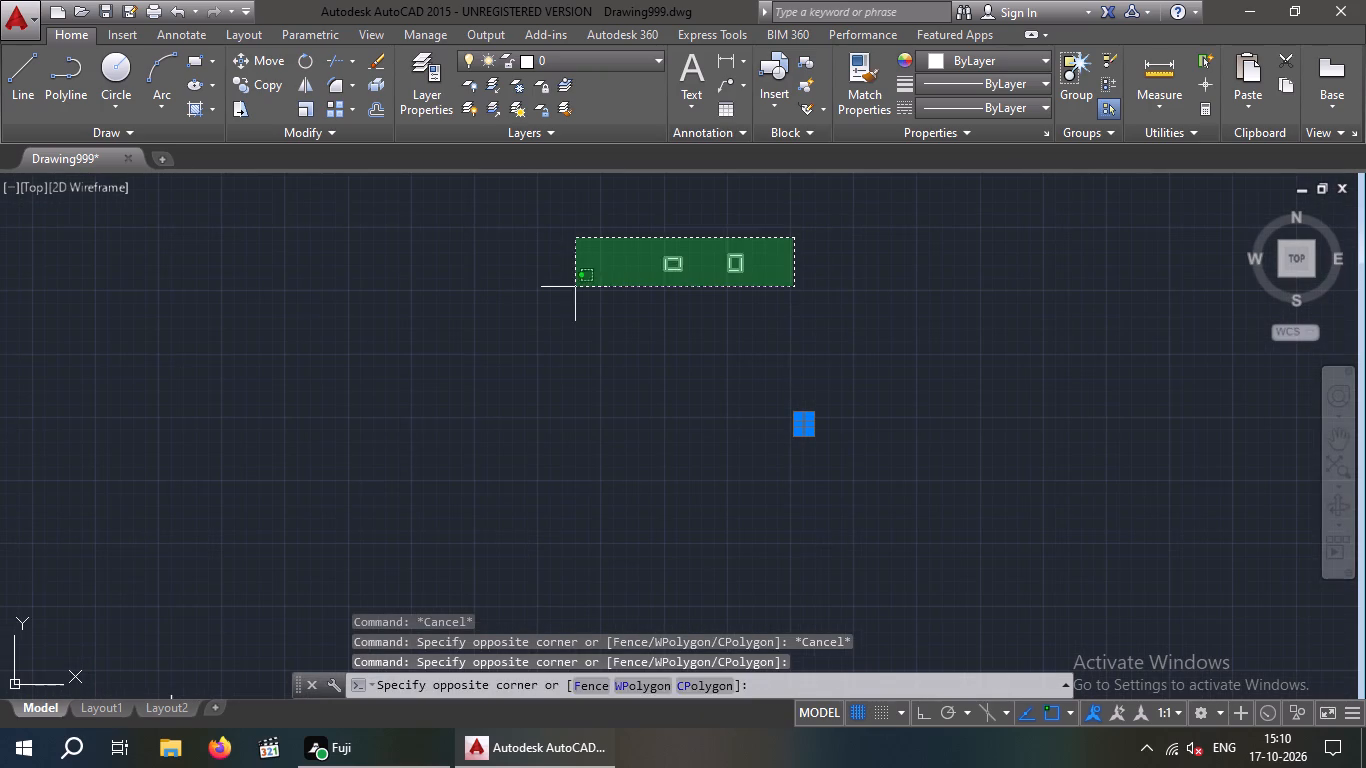
{"action": "left_click", "coordinate": [575, 287]}
{"action": "key", "text": "Delete"}
Erase the column rectangle at the top horizontal grid line's intersection with the leftmost vertical line.
{"action": "scroll", "coordinate": [714, 376], "scroll_direction": "down", "scroll_amount": 3}
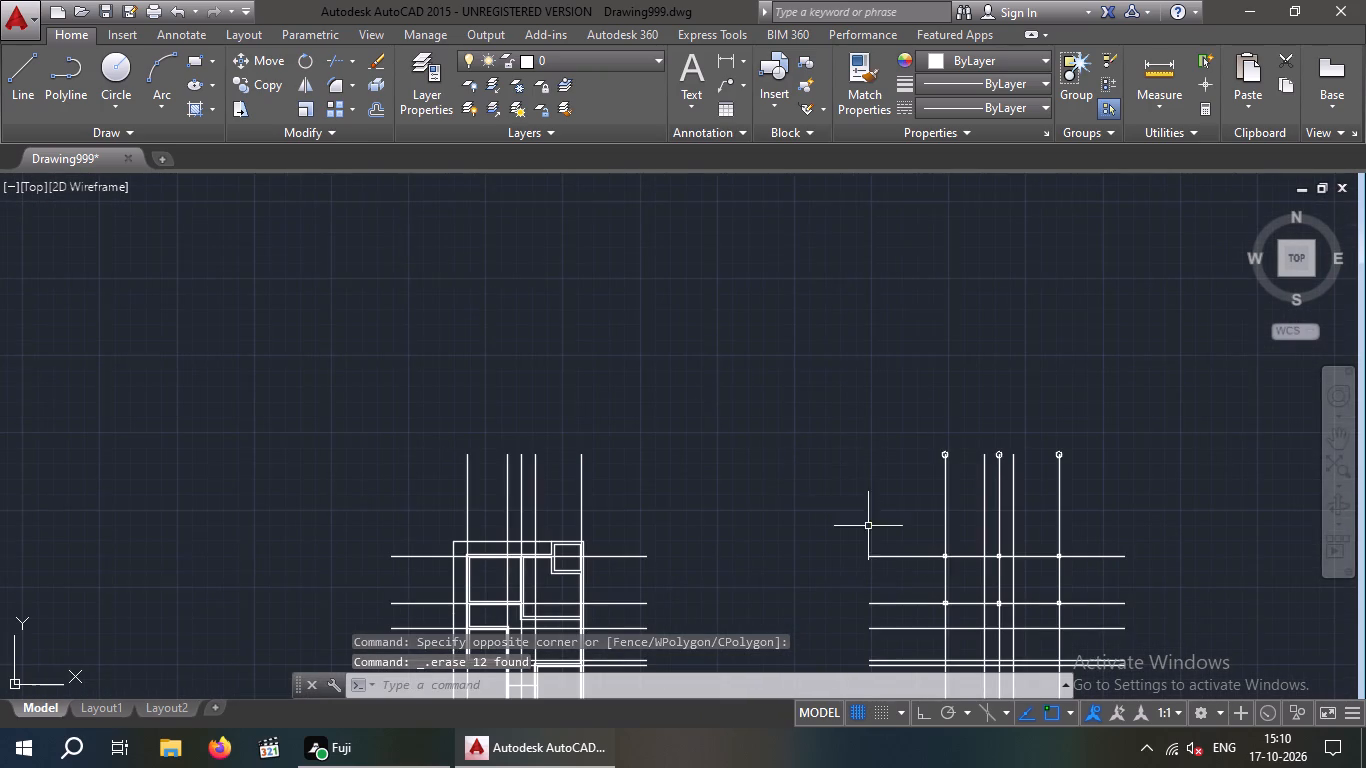
{"action": "middle_click_drag", "start_coordinate": [858, 528], "coordinate": [699, 426]}
{"action": "scroll", "coordinate": [819, 459], "scroll_direction": "up", "scroll_amount": 5}
{"action": "scroll", "coordinate": [457, 434], "scroll_direction": "up", "scroll_amount": 2}
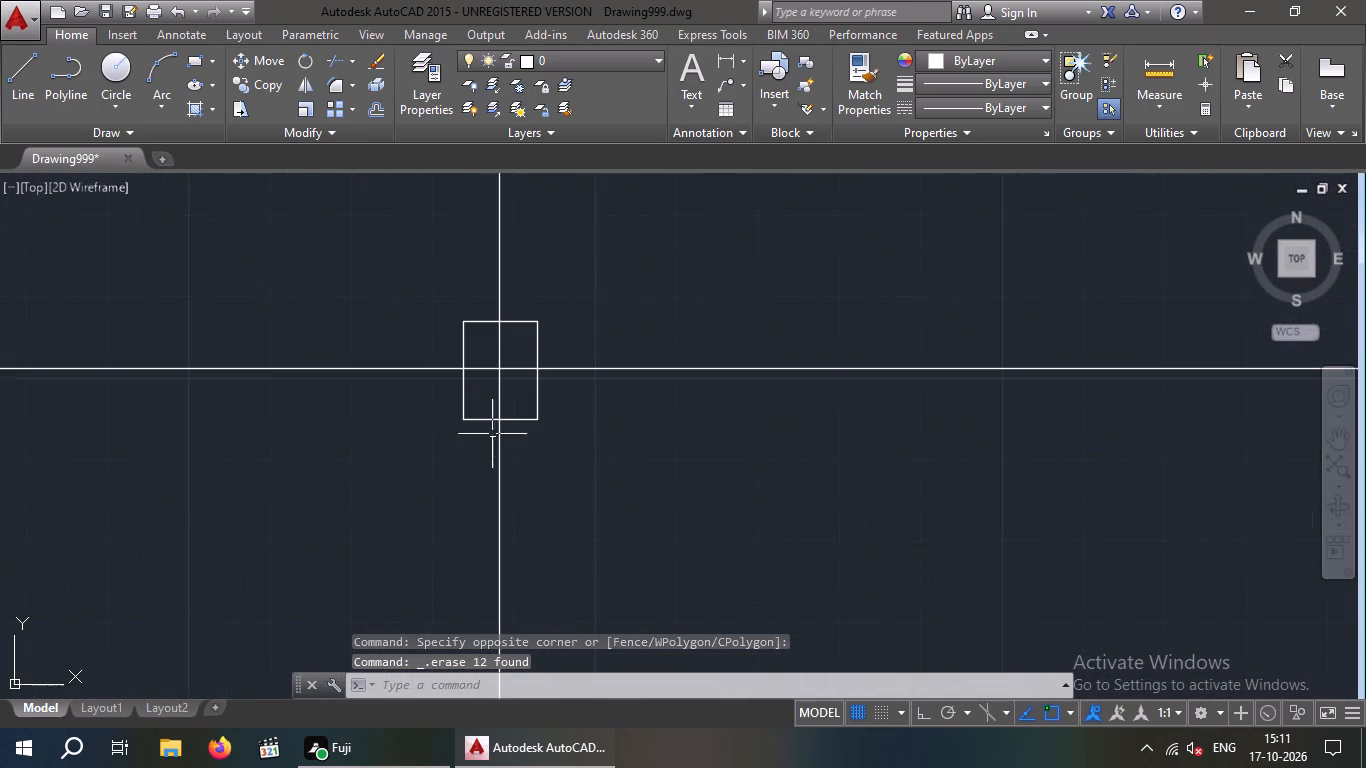
{"action": "left_click_drag", "start_coordinate": [592, 394], "coordinate": [533, 411]}
{"action": "left_click", "coordinate": [522, 423]}
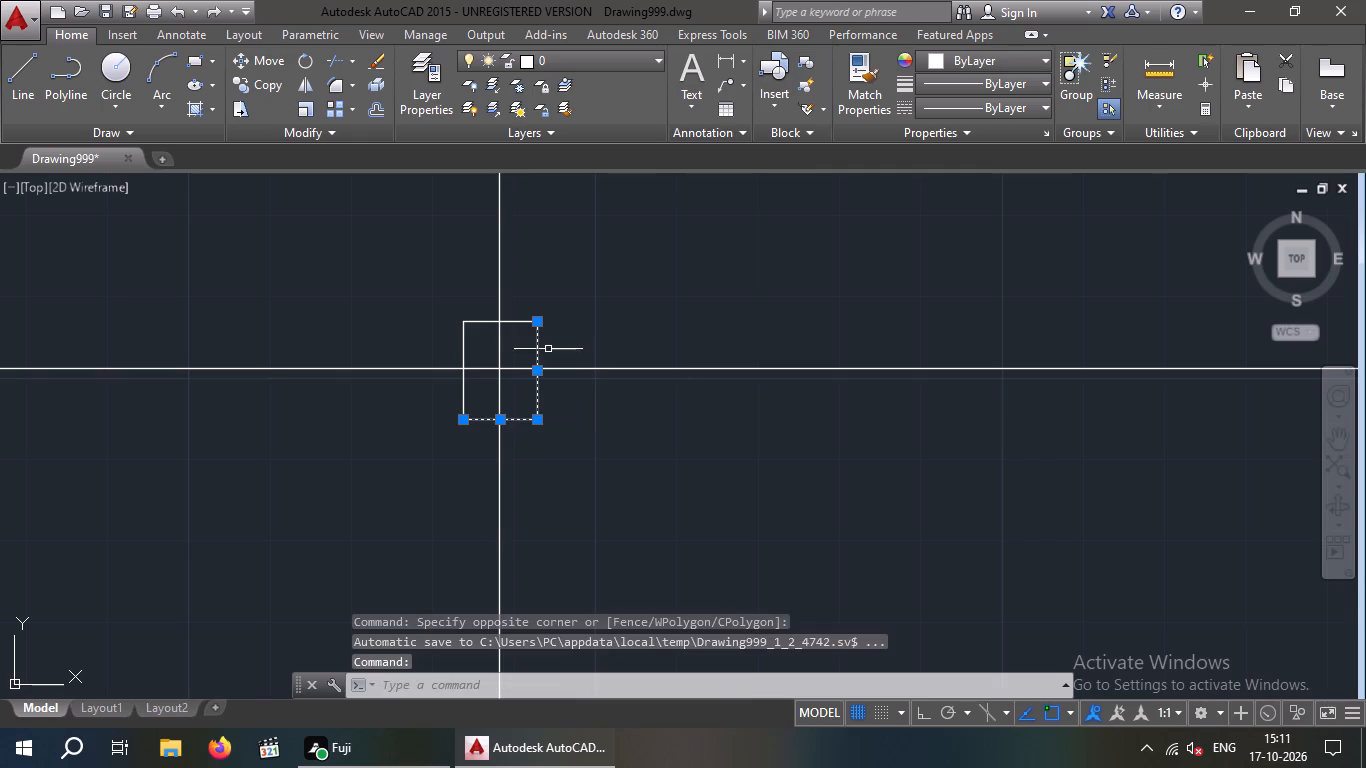
{"action": "left_click_drag", "start_coordinate": [480, 303], "coordinate": [469, 338]}
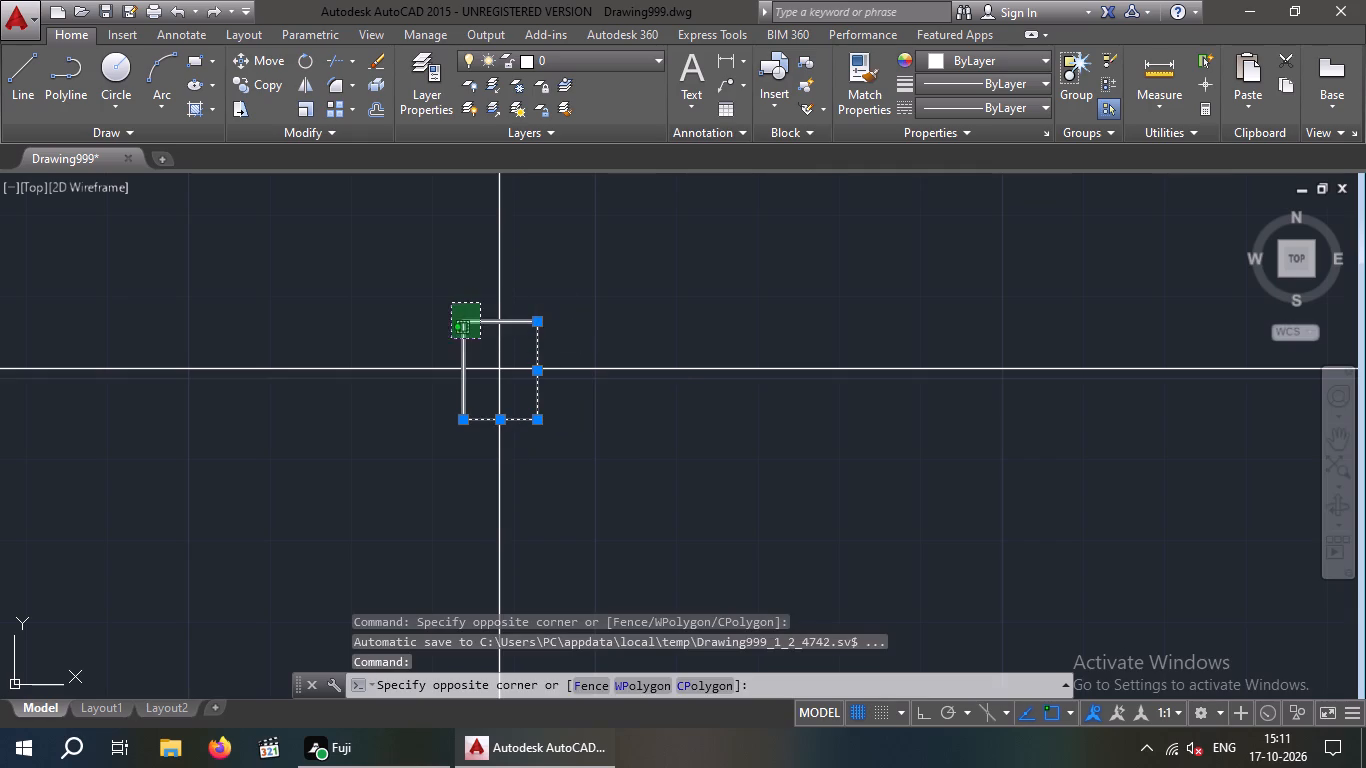
{"action": "left_click", "coordinate": [434, 339]}
{"action": "key", "text": "Delete"}
Erase the column rectangle at the top horizontal grid line's intersection with the middle vertical line.
{"action": "scroll", "coordinate": [450, 345], "scroll_direction": "down", "scroll_amount": 3}
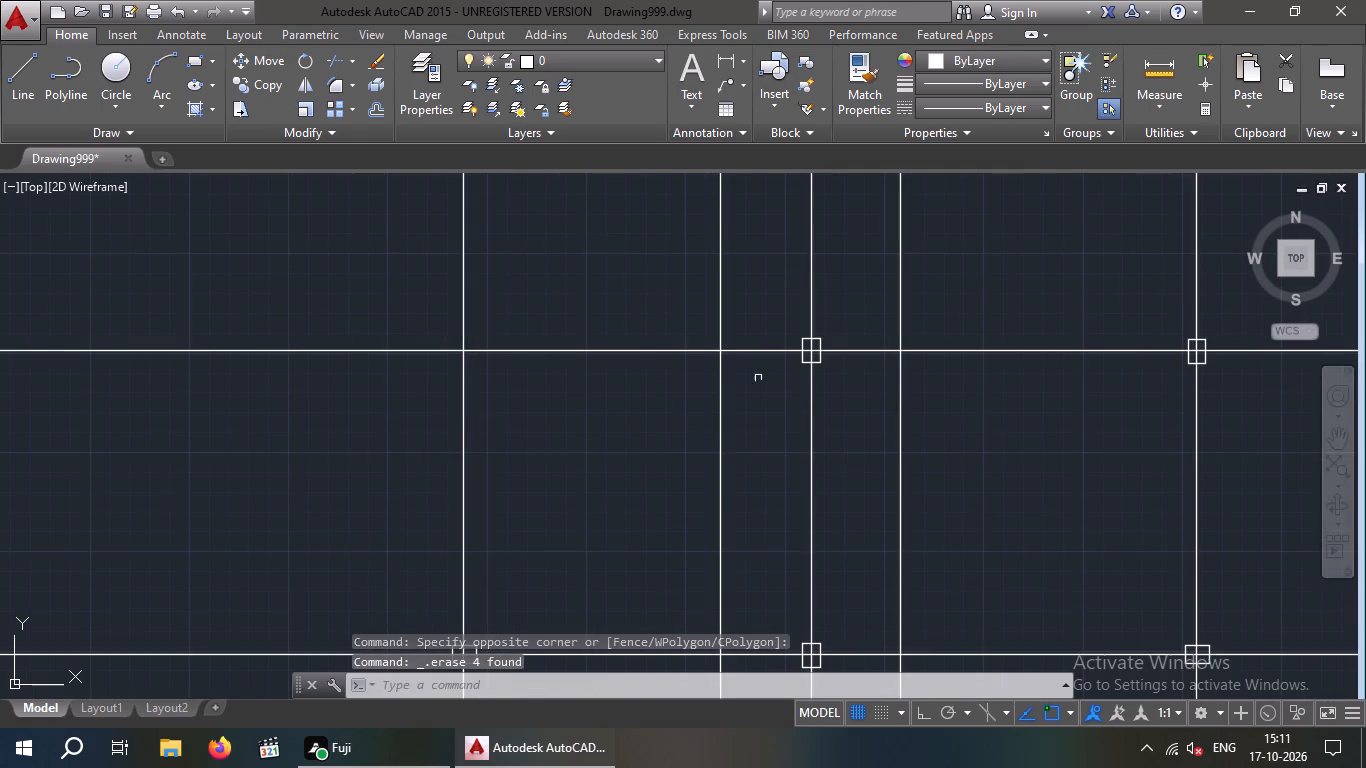
{"action": "scroll", "coordinate": [854, 356], "scroll_direction": "up", "scroll_amount": 4}
{"action": "scroll", "coordinate": [638, 381], "scroll_direction": "up", "scroll_amount": 2}
{"action": "left_click_drag", "start_coordinate": [679, 341], "coordinate": [567, 465]}
{"action": "left_click", "coordinate": [563, 473]}
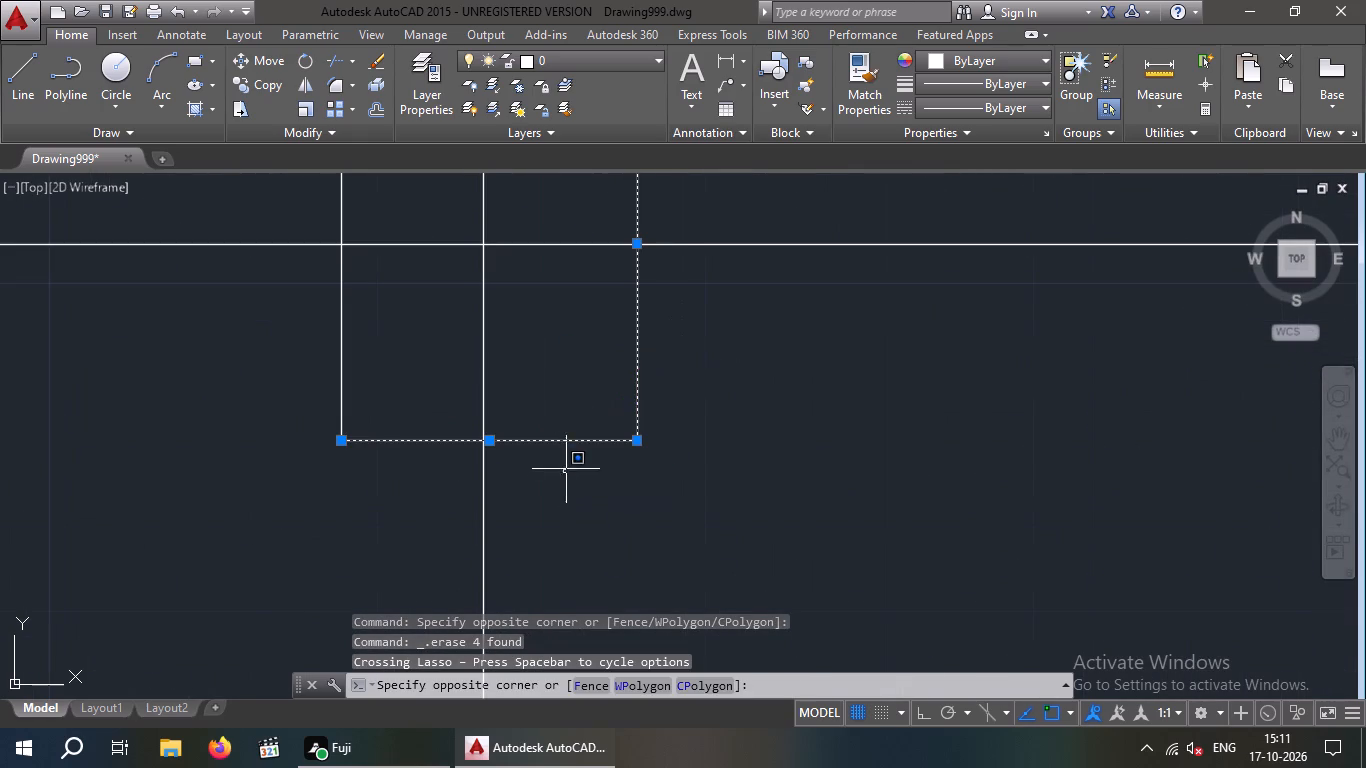
{"action": "middle_click_drag", "start_coordinate": [680, 458], "coordinate": [696, 527]}
{"action": "left_click_drag", "start_coordinate": [685, 473], "coordinate": [675, 482]}
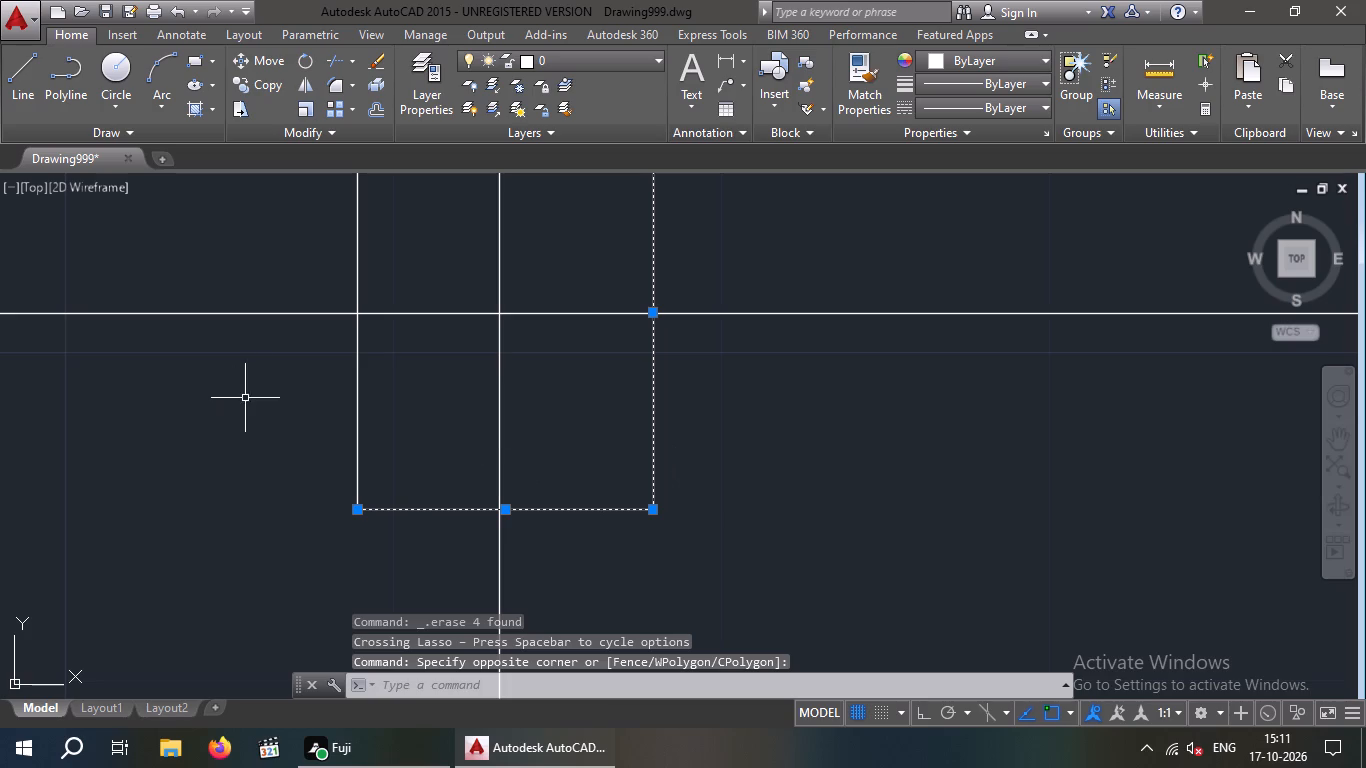
{"action": "left_click_drag", "start_coordinate": [386, 358], "coordinate": [454, 553]}
{"action": "middle_click_drag", "start_coordinate": [421, 430], "coordinate": [442, 631]}
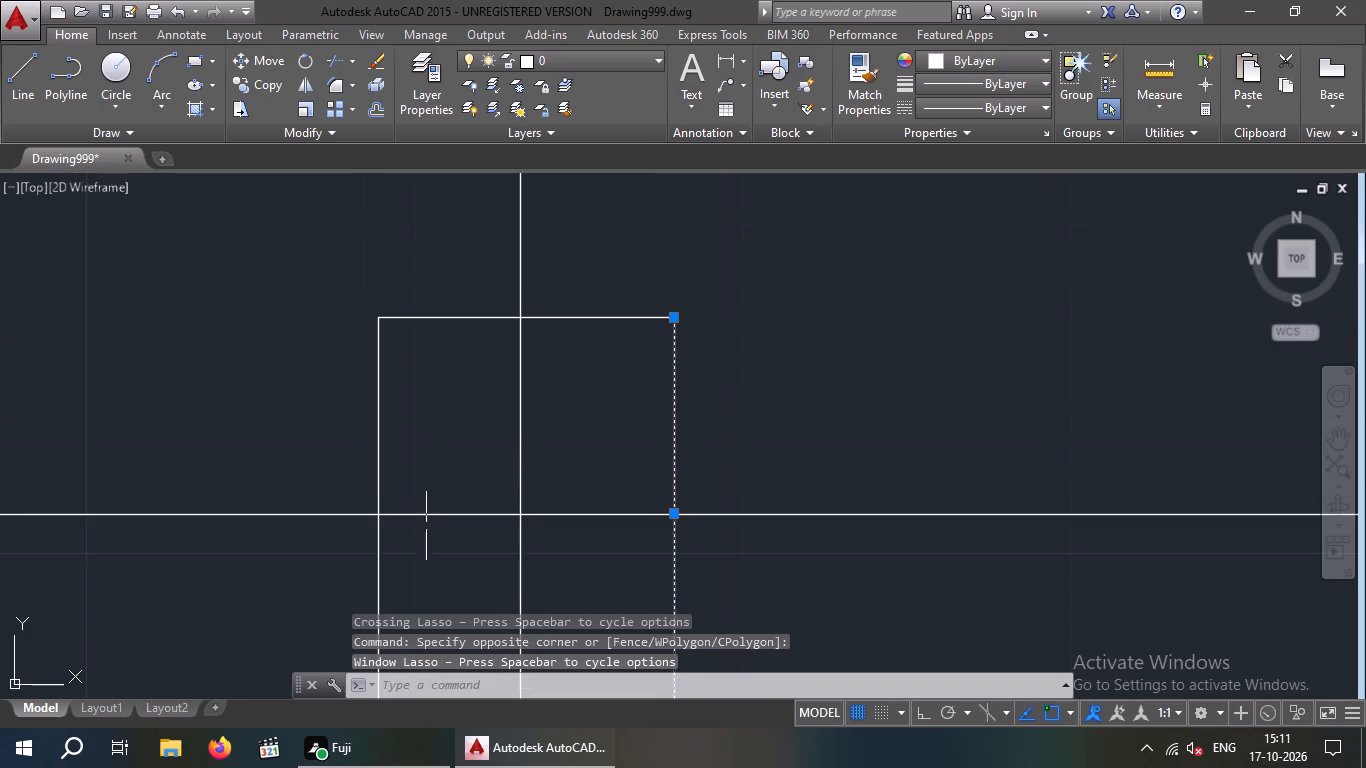
{"action": "left_click_drag", "start_coordinate": [447, 281], "coordinate": [413, 373]}
{"action": "left_click", "coordinate": [356, 388]}
{"action": "key", "text": "Delete"}
Erase the column rectangle at the top horizontal grid line's intersection with the rightmost vertical line.
{"action": "scroll", "coordinate": [364, 394], "scroll_direction": "down", "scroll_amount": 3}
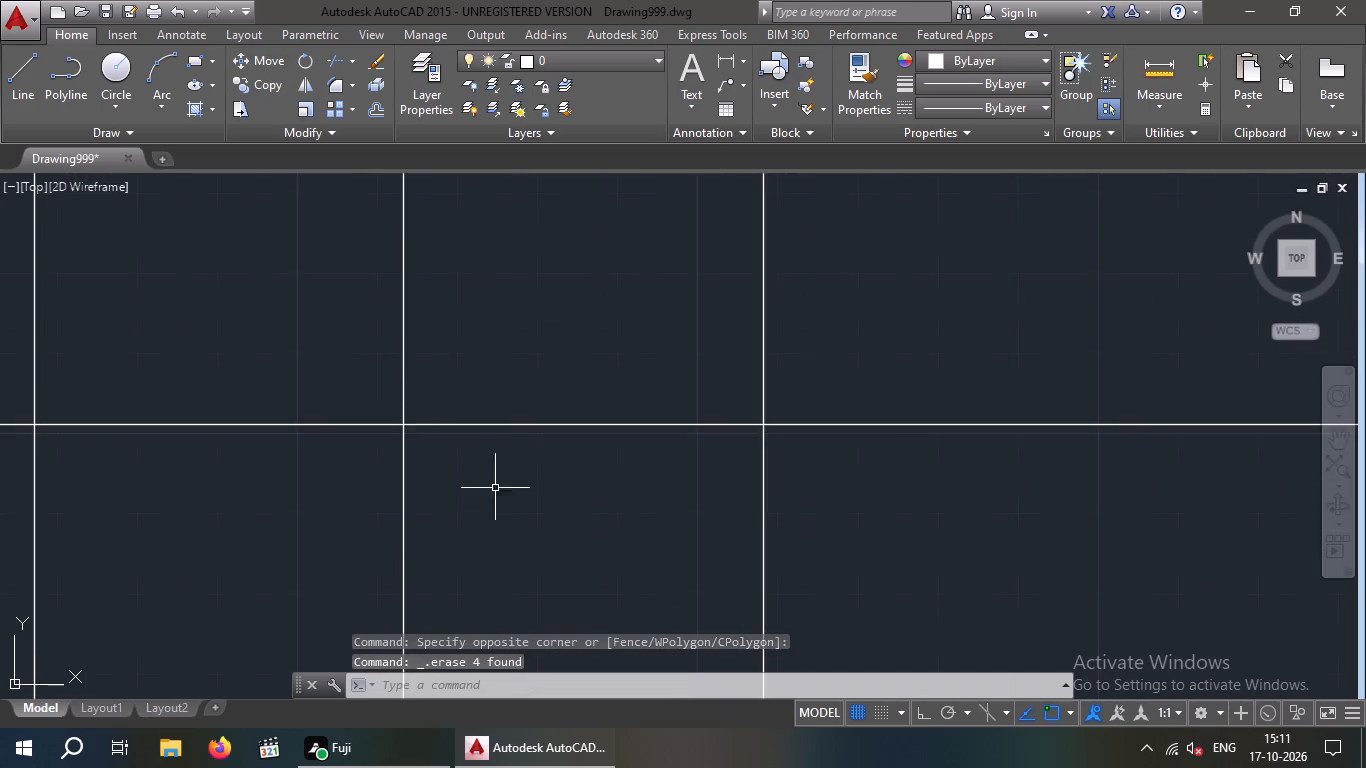
{"action": "scroll", "coordinate": [506, 492], "scroll_direction": "down", "scroll_amount": 4}
{"action": "middle_click_drag", "start_coordinate": [501, 509], "coordinate": [465, 487]}
{"action": "scroll", "coordinate": [713, 458], "scroll_direction": "up", "scroll_amount": 5}
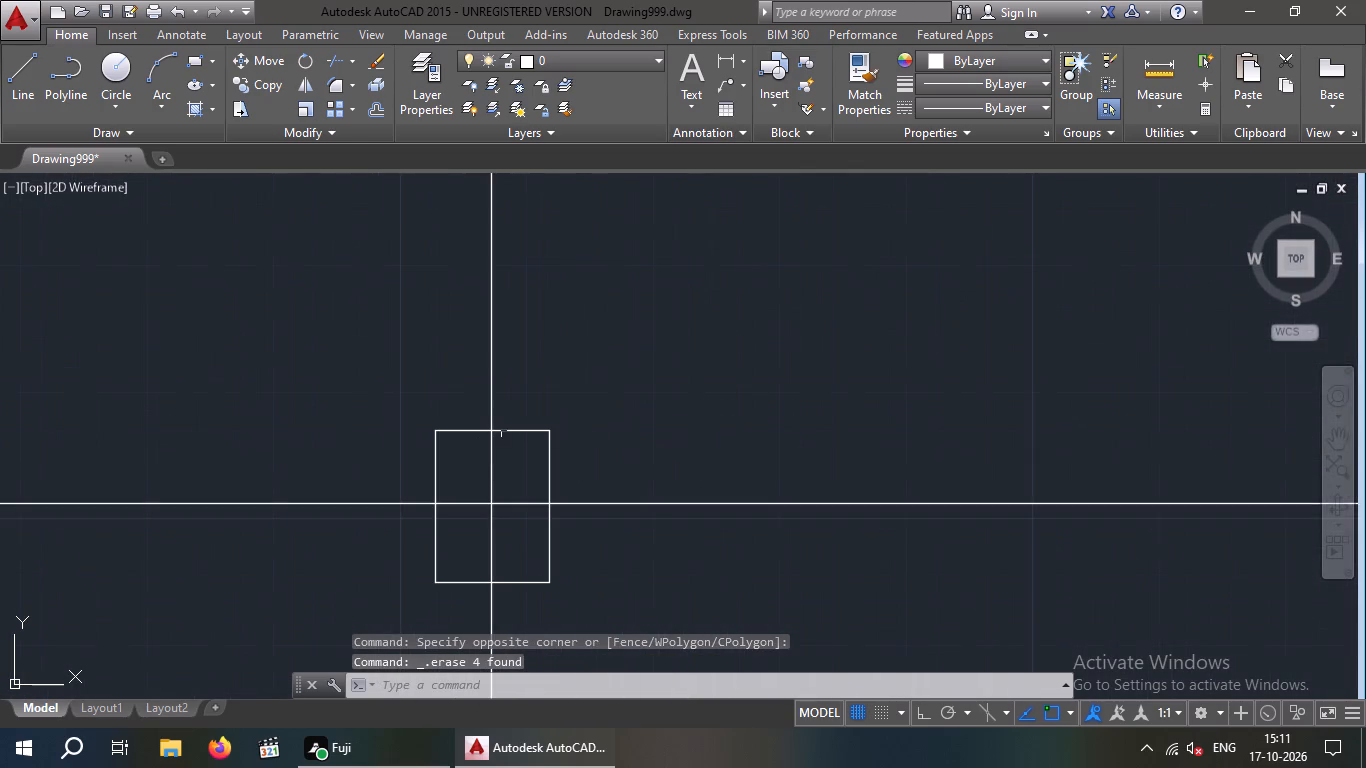
{"action": "scroll", "coordinate": [505, 433], "scroll_direction": "up", "scroll_amount": 3}
{"action": "left_click_drag", "start_coordinate": [739, 474], "coordinate": [638, 480]}
{"action": "left_click", "coordinate": [574, 390]}
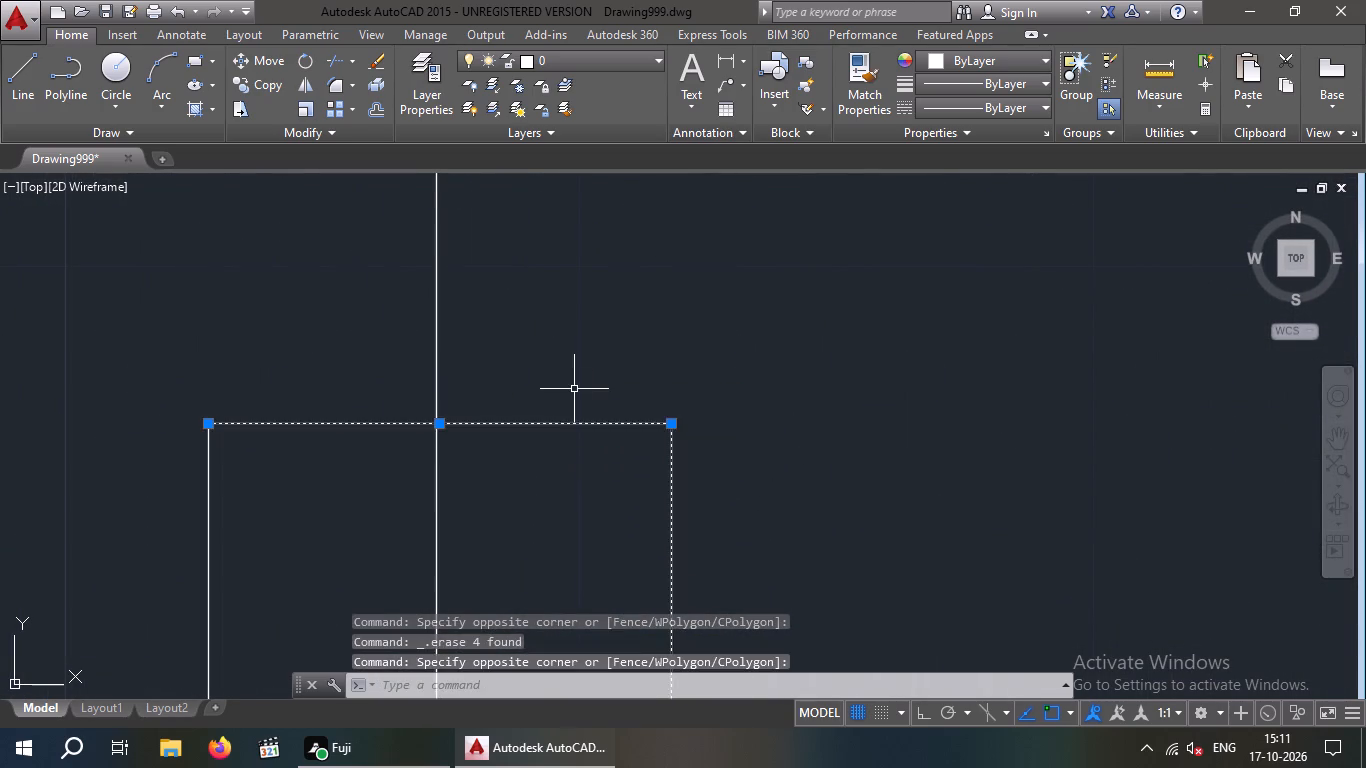
{"action": "scroll", "coordinate": [574, 388], "scroll_direction": "down", "scroll_amount": 3}
{"action": "scroll", "coordinate": [511, 570], "scroll_direction": "up", "scroll_amount": 2}
{"action": "left_click_drag", "start_coordinate": [510, 570], "coordinate": [476, 547]}
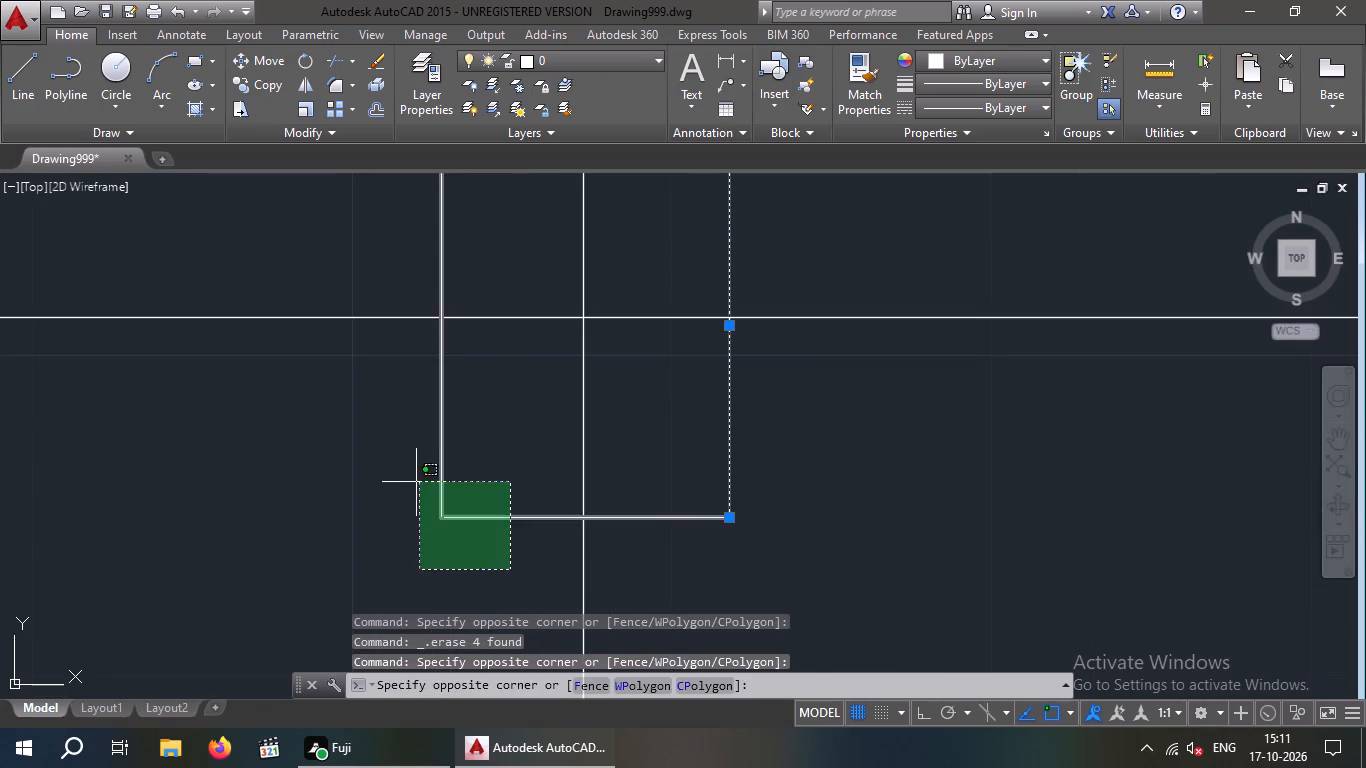
{"action": "left_click", "coordinate": [404, 476]}
{"action": "key", "text": "Delete"}
Erase the wide column rectangle at the second horizontal grid line's intersection with the leftmost vertical line.
{"action": "scroll", "coordinate": [406, 475], "scroll_direction": "down", "scroll_amount": 5}
{"action": "middle_click_drag", "start_coordinate": [382, 479], "coordinate": [512, 345]}
{"action": "scroll", "coordinate": [470, 389], "scroll_direction": "down", "scroll_amount": 4}
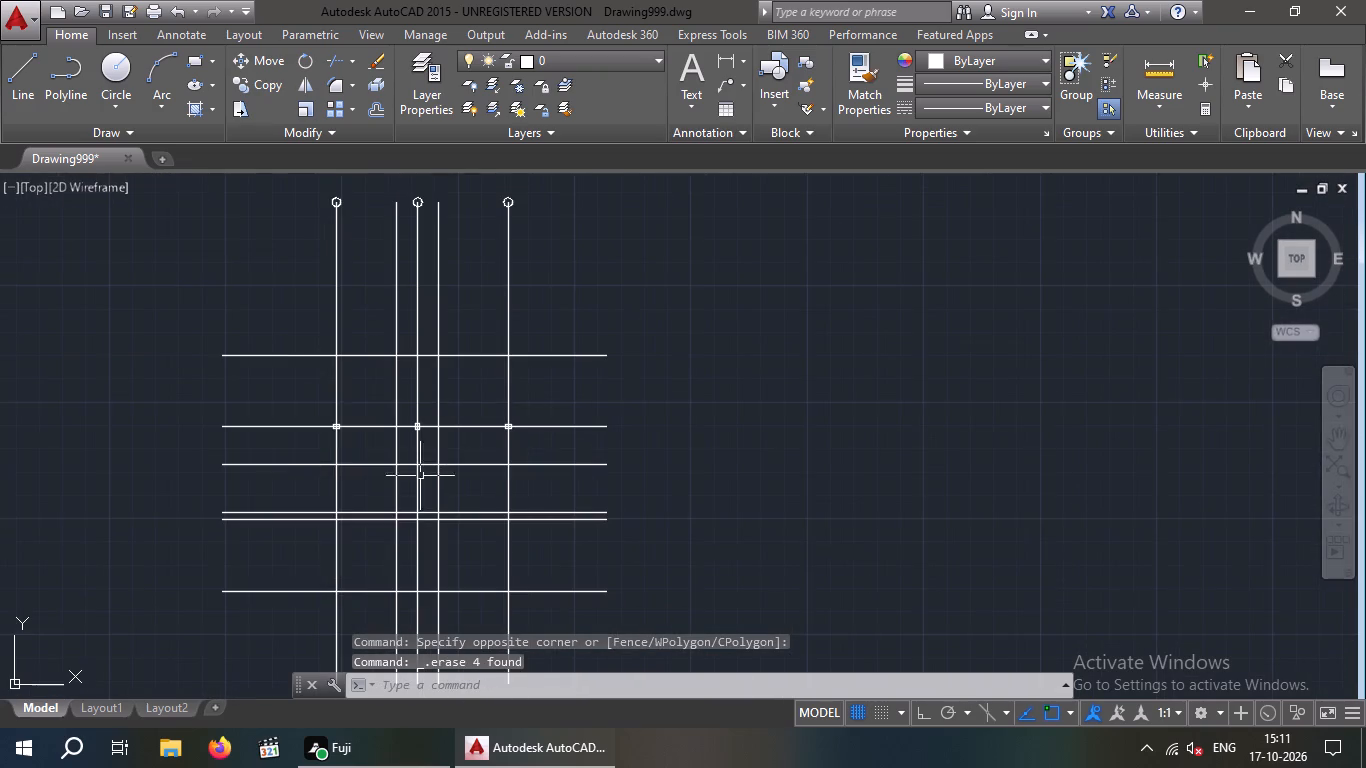
{"action": "scroll", "coordinate": [332, 435], "scroll_direction": "up", "scroll_amount": 8}
{"action": "left_click_drag", "start_coordinate": [527, 259], "coordinate": [432, 304]}
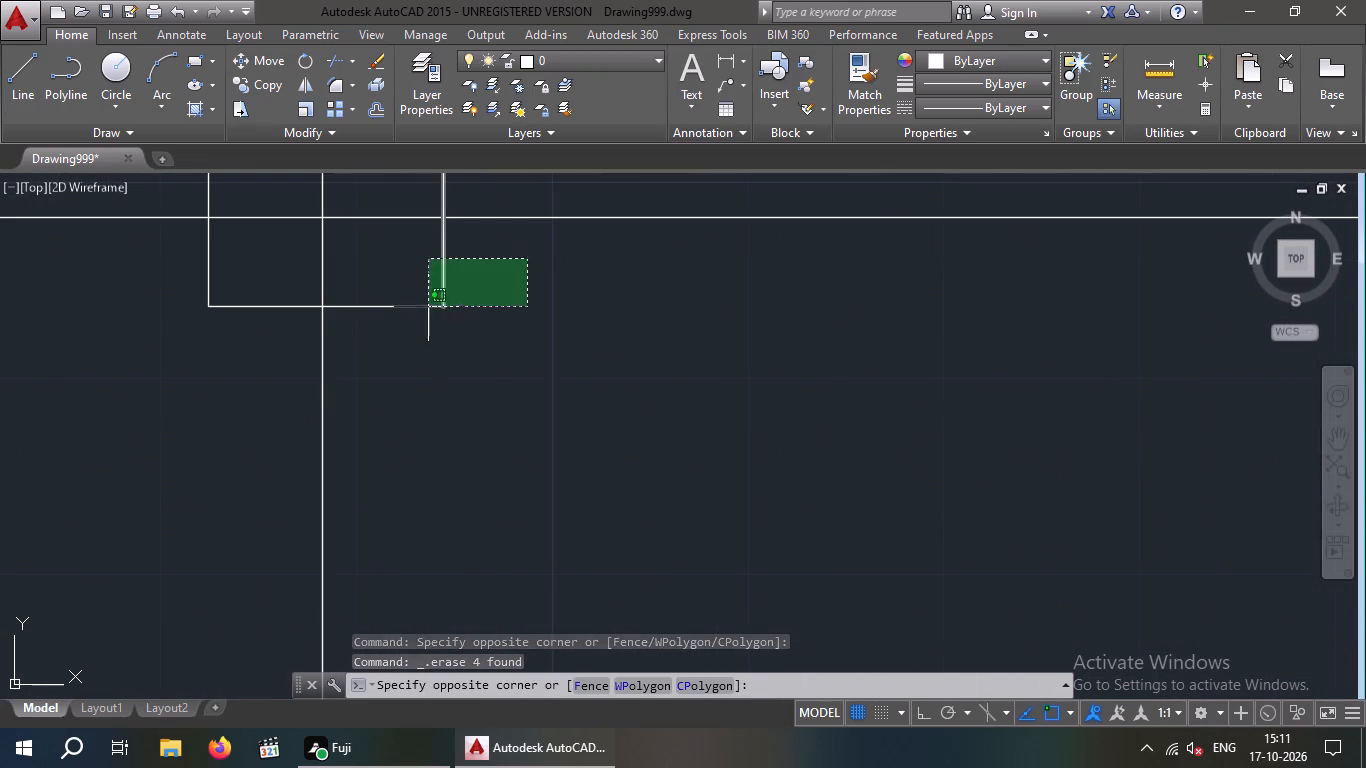
{"action": "left_click", "coordinate": [413, 318]}
{"action": "scroll", "coordinate": [413, 318], "scroll_direction": "down", "scroll_amount": 3}
{"action": "scroll", "coordinate": [346, 225], "scroll_direction": "up", "scroll_amount": 3}
{"action": "left_click_drag", "start_coordinate": [354, 233], "coordinate": [358, 279]}
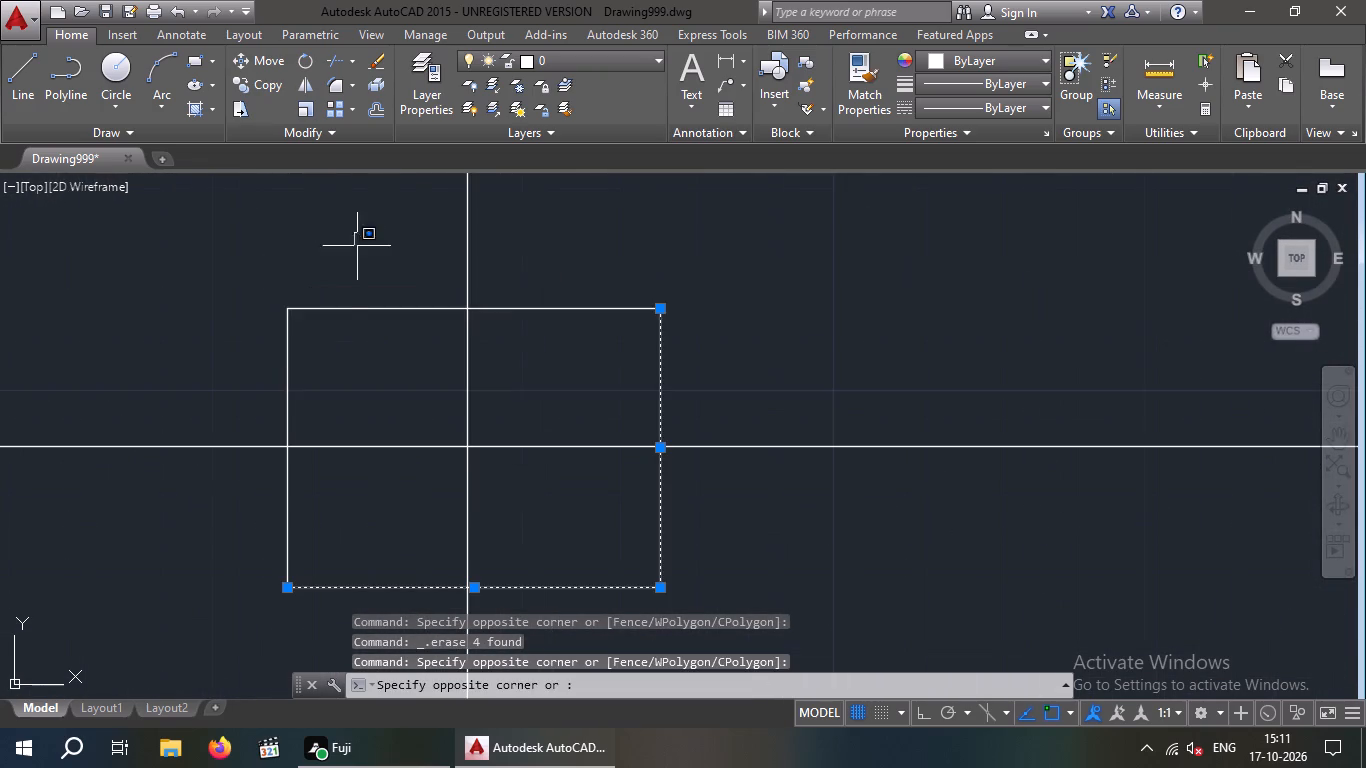
{"action": "left_click_drag", "start_coordinate": [358, 279], "coordinate": [311, 359]}
{"action": "left_click", "coordinate": [274, 368]}
{"action": "key", "text": "Delete"}
Erase the upright column rectangle at the second horizontal grid line's intersection with the middle vertical line.
{"action": "scroll", "coordinate": [294, 361], "scroll_direction": "down", "scroll_amount": 5}
{"action": "scroll", "coordinate": [855, 338], "scroll_direction": "up", "scroll_amount": 4}
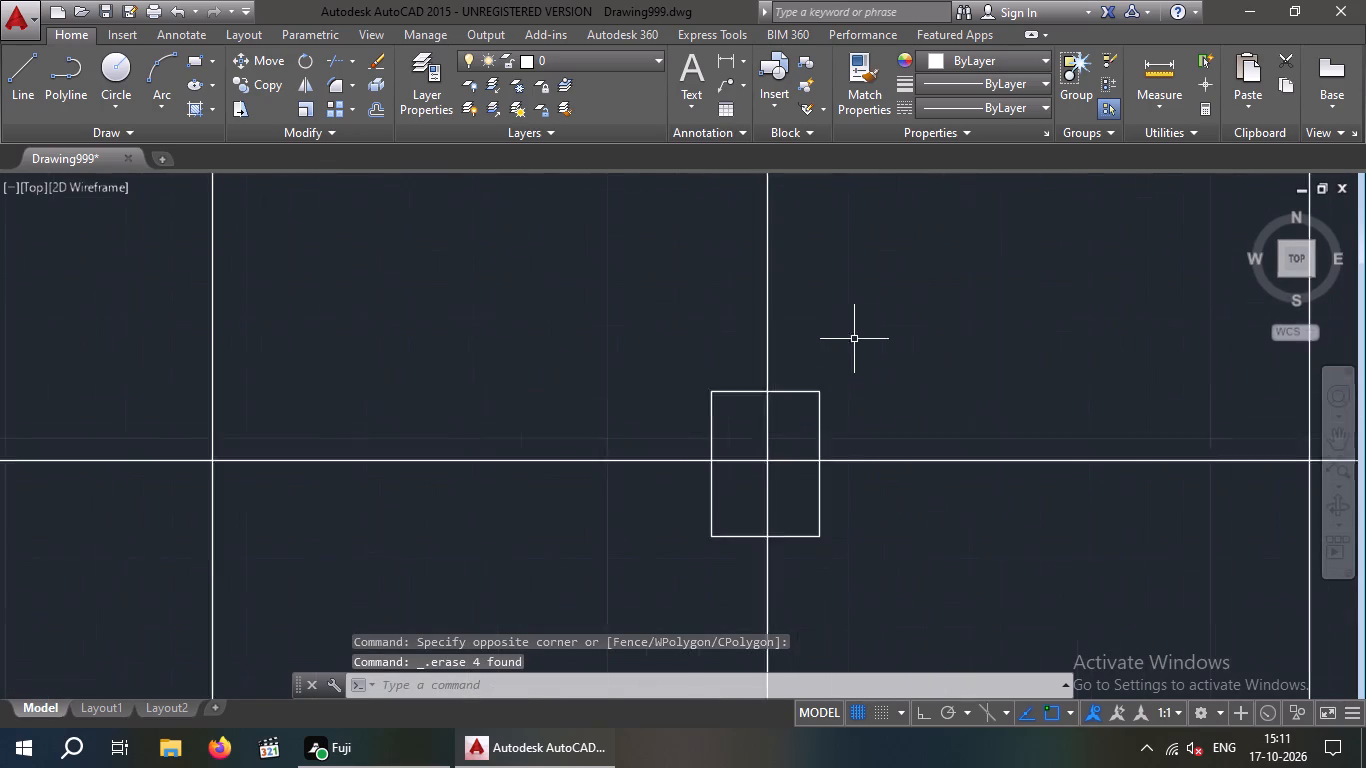
{"action": "left_click_drag", "start_coordinate": [872, 421], "coordinate": [789, 472]}
{"action": "left_click", "coordinate": [748, 447]}
{"action": "middle_click_drag", "start_coordinate": [626, 534], "coordinate": [629, 405]}
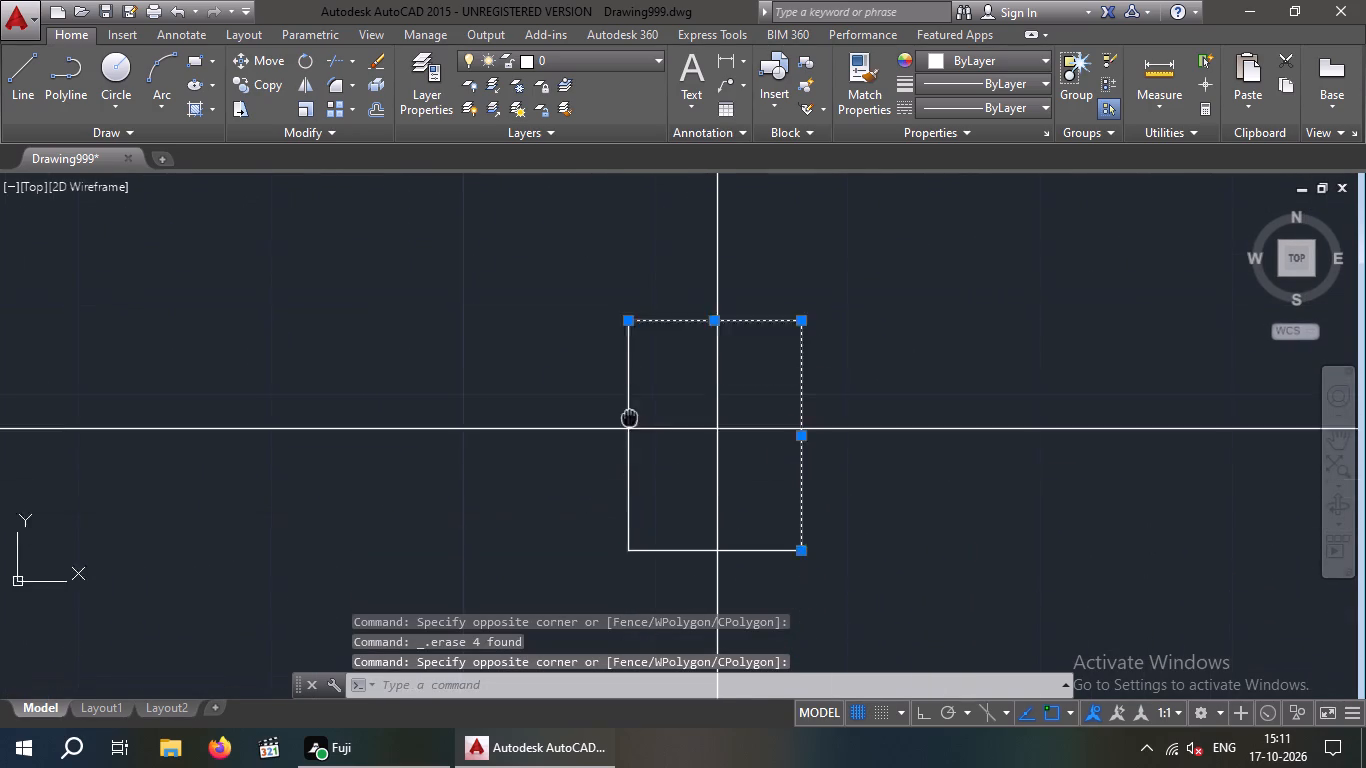
{"action": "middle_click_drag", "start_coordinate": [629, 405], "coordinate": [629, 353]}
{"action": "scroll", "coordinate": [651, 504], "scroll_direction": "up", "scroll_amount": 2}
{"action": "left_click_drag", "start_coordinate": [675, 493], "coordinate": [601, 423]}
{"action": "left_click", "coordinate": [542, 348]}
{"action": "scroll", "coordinate": [525, 382], "scroll_direction": "down", "scroll_amount": 4}
{"action": "key", "text": "Delete"}
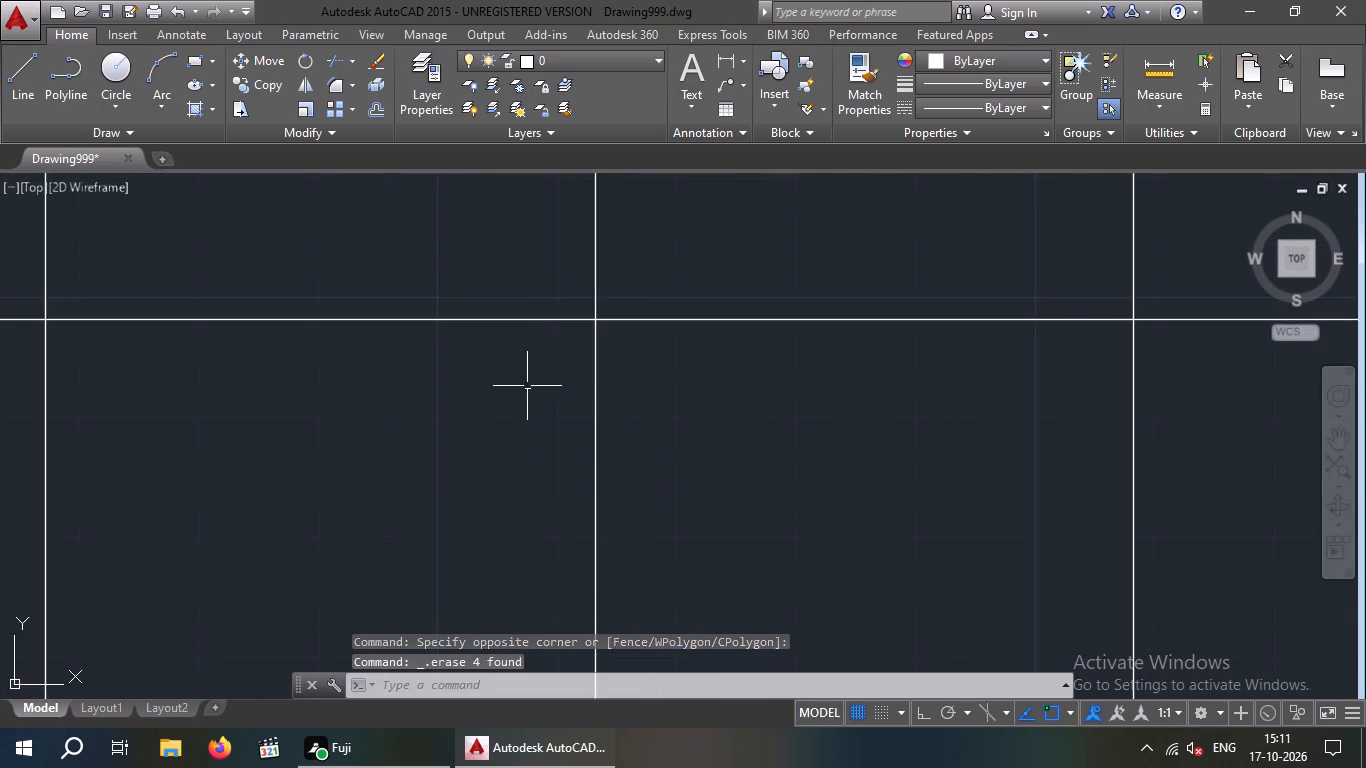
Erase the wide column rectangle at the second horizontal grid line's intersection with the rightmost vertical line.
{"action": "scroll", "coordinate": [527, 388], "scroll_direction": "down", "scroll_amount": 5}
{"action": "middle_click_drag", "start_coordinate": [681, 421], "coordinate": [510, 446]}
{"action": "scroll", "coordinate": [691, 412], "scroll_direction": "up", "scroll_amount": 4}
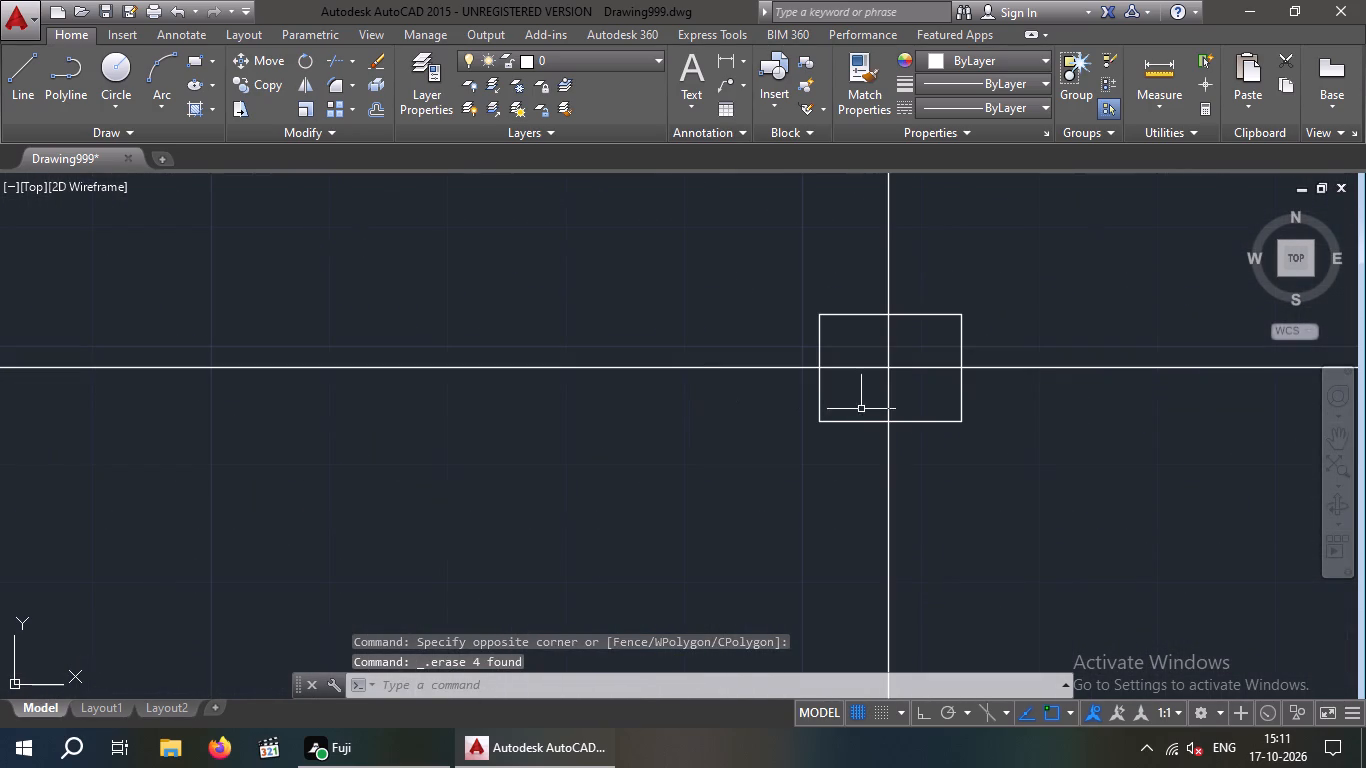
{"action": "left_click_drag", "start_coordinate": [864, 464], "coordinate": [819, 431]}
{"action": "left_click", "coordinate": [801, 399]}
{"action": "left_click_drag", "start_coordinate": [1013, 304], "coordinate": [985, 331]}
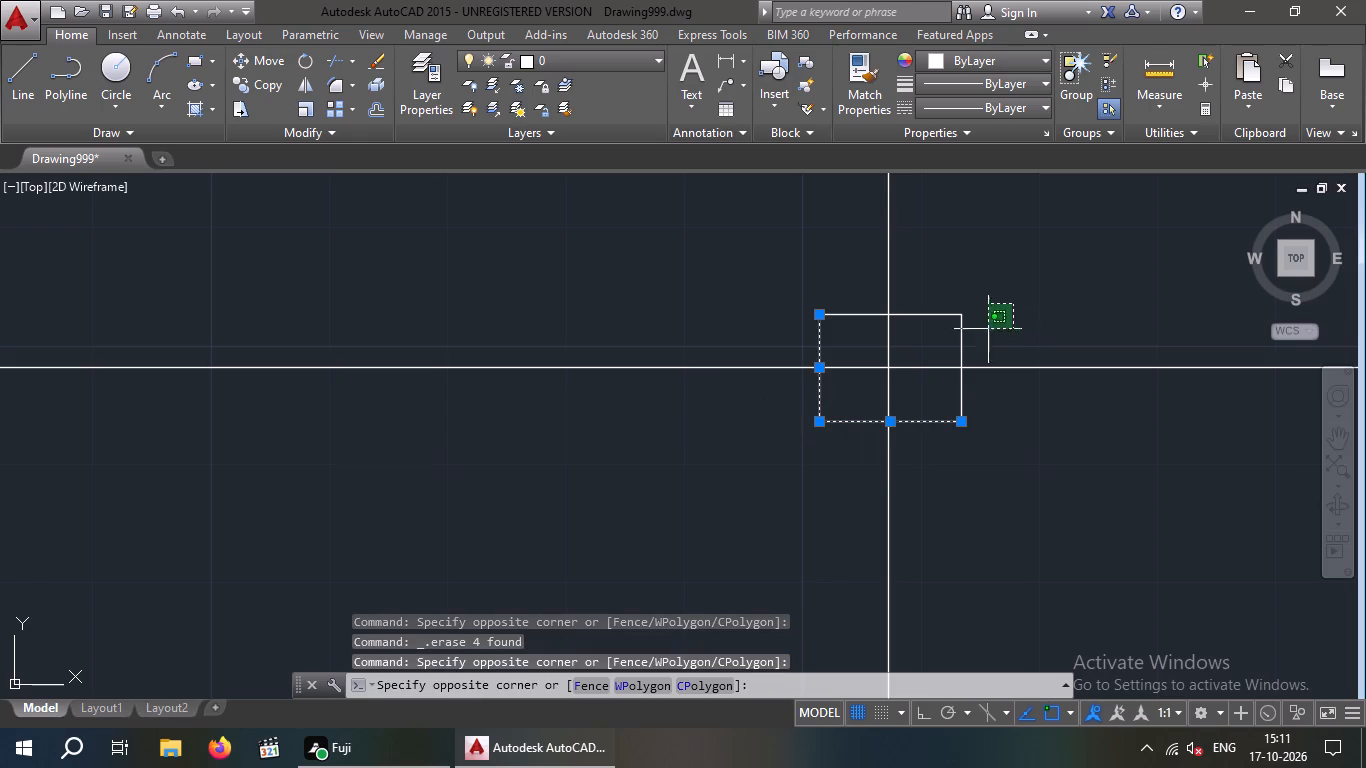
{"action": "left_click_drag", "start_coordinate": [985, 331], "coordinate": [980, 333]}
{"action": "left_click", "coordinate": [928, 317]}
{"action": "key", "text": "Delete"}
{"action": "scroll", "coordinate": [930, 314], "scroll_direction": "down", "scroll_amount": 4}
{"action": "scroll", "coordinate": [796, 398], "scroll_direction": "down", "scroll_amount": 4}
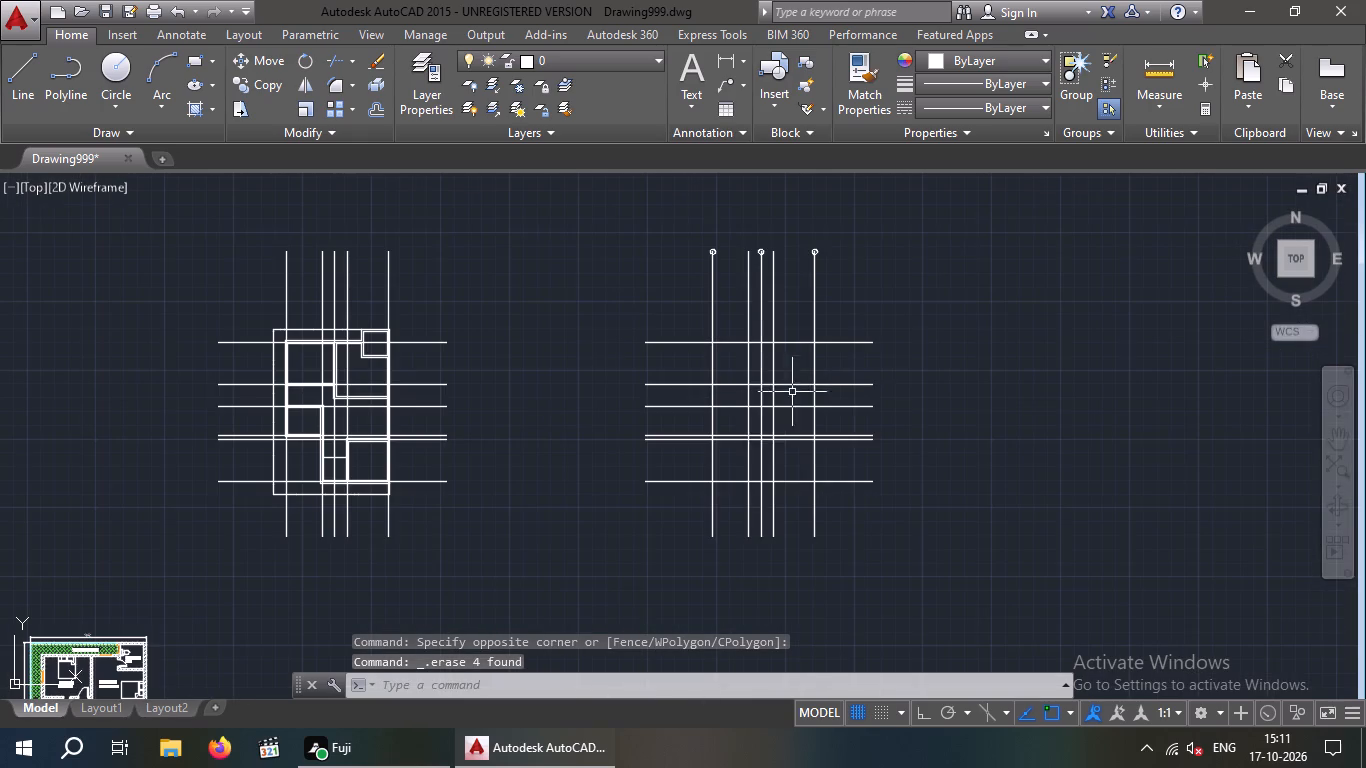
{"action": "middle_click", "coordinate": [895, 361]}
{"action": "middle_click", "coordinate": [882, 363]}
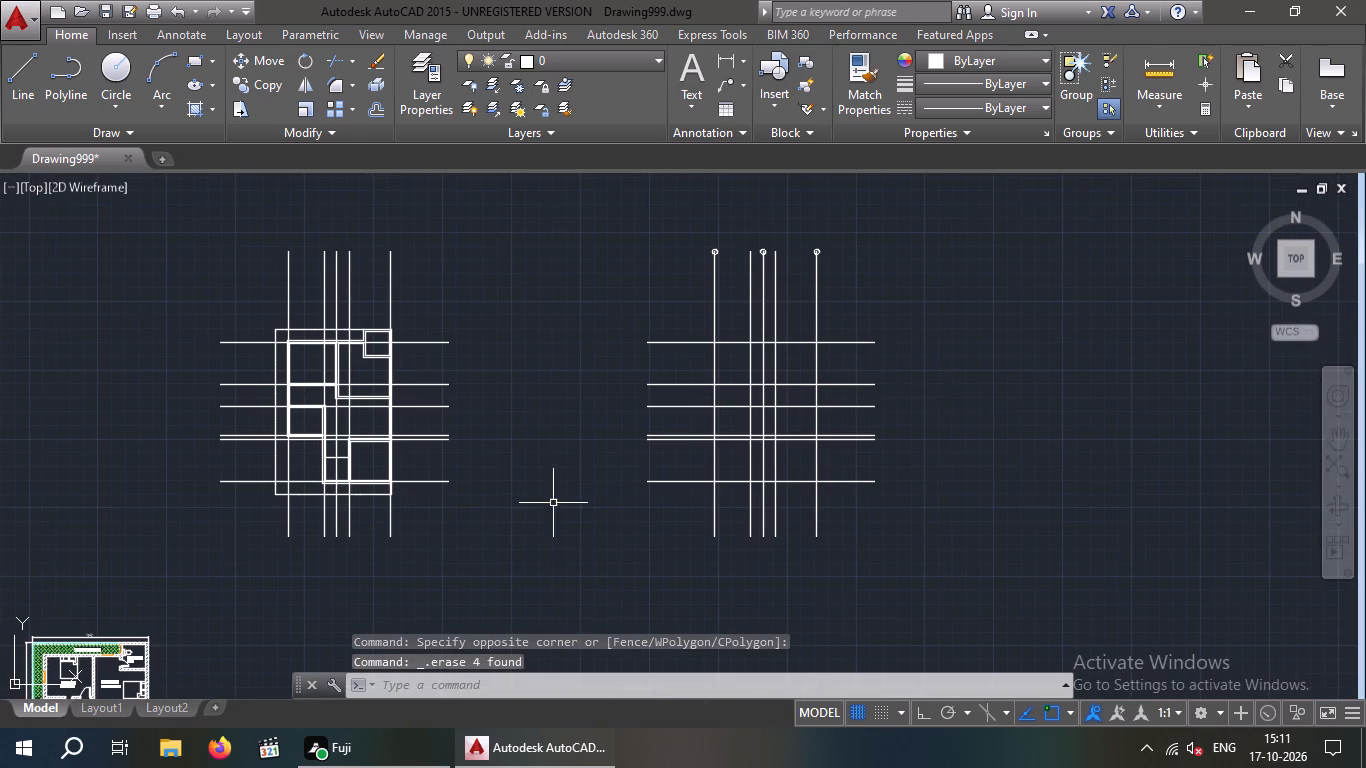
Save the drawing.
{"action": "middle_click_drag", "start_coordinate": [721, 433], "coordinate": [800, 402]}
{"action": "scroll", "coordinate": [723, 407], "scroll_direction": "down", "scroll_amount": 2}
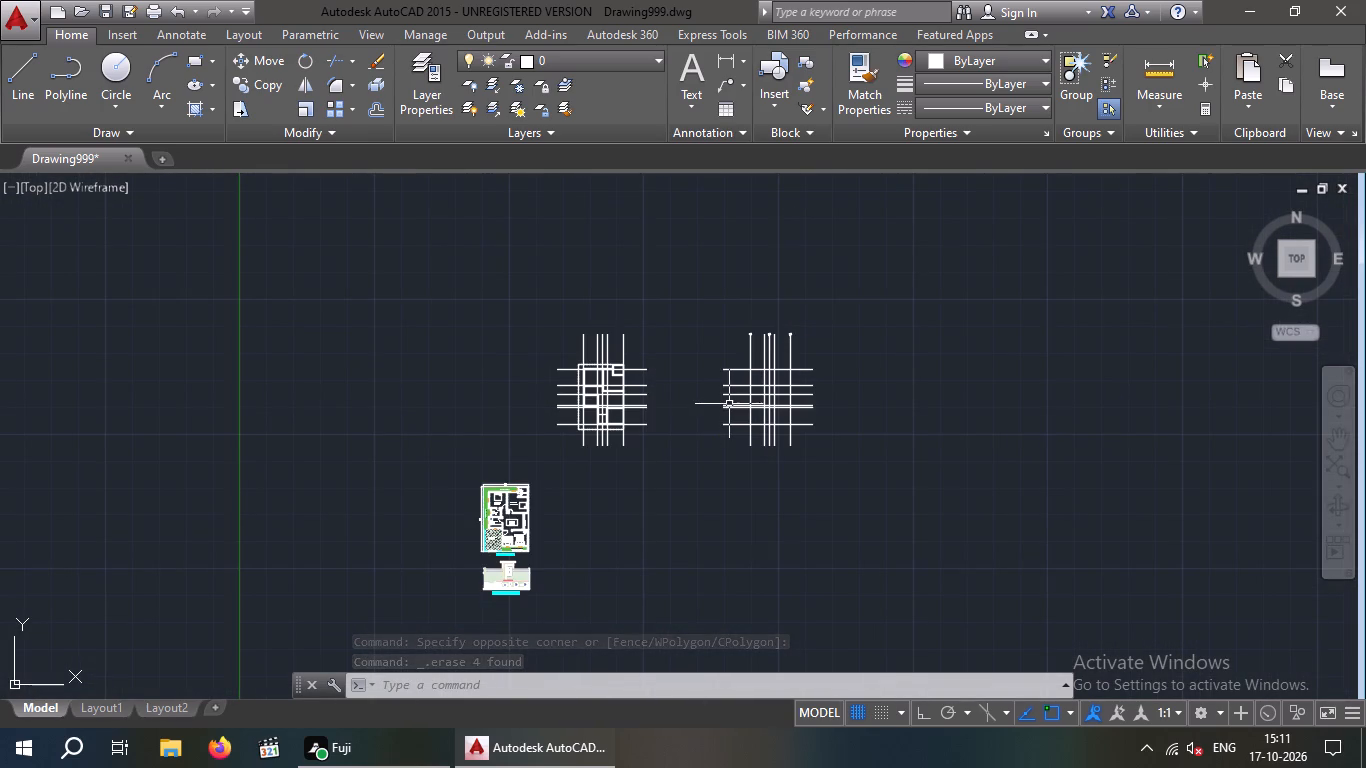
{"action": "key", "text": "ctrl+s"}
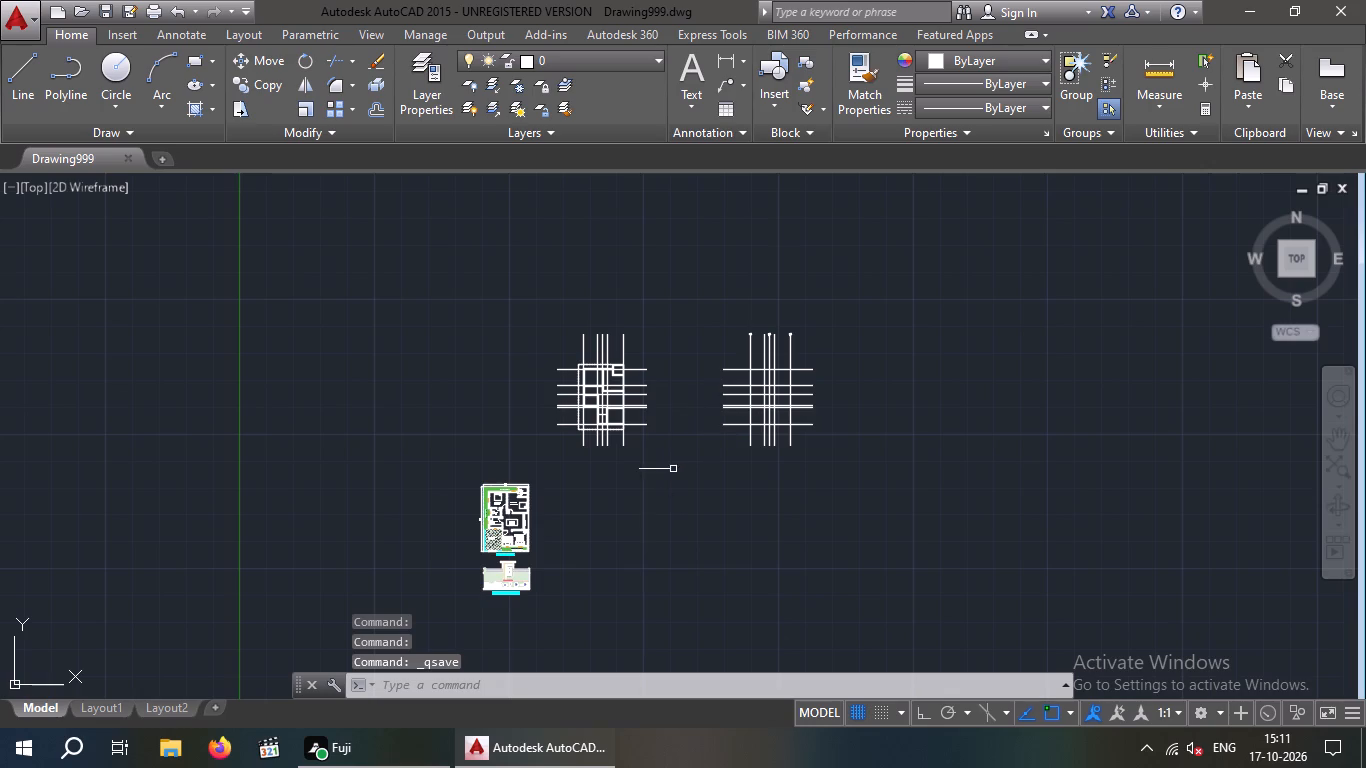
Copy the detailed floor plan with its dimensions and title about 767' horizontally to the right into empty space, with Ortho on.
{"action": "middle_click_drag", "start_coordinate": [675, 456], "coordinate": [680, 368]}
{"action": "scroll", "coordinate": [546, 416], "scroll_direction": "up", "scroll_amount": 4}
{"action": "scroll", "coordinate": [528, 394], "scroll_direction": "down", "scroll_amount": 2}
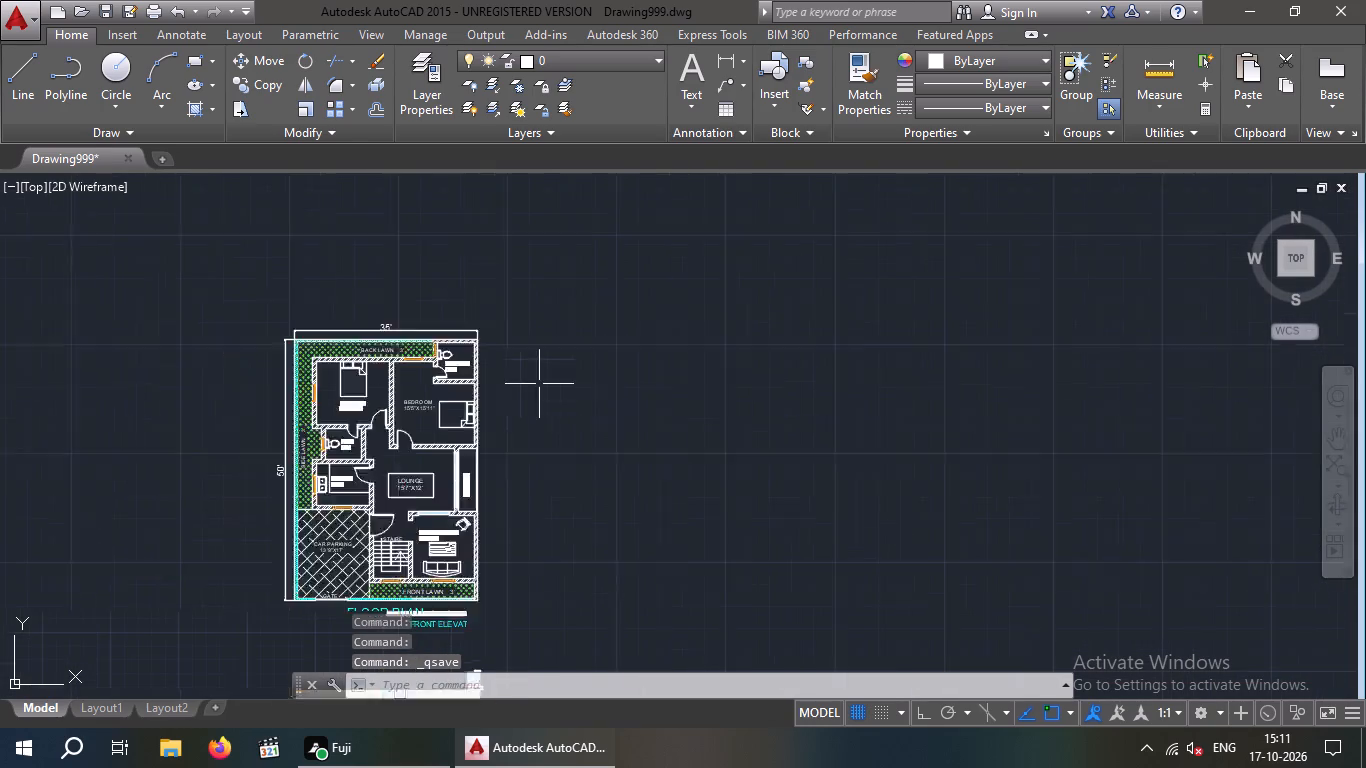
{"action": "middle_click_drag", "start_coordinate": [520, 434], "coordinate": [645, 398]}
{"action": "scroll", "coordinate": [492, 321], "scroll_direction": "up", "scroll_amount": 2}
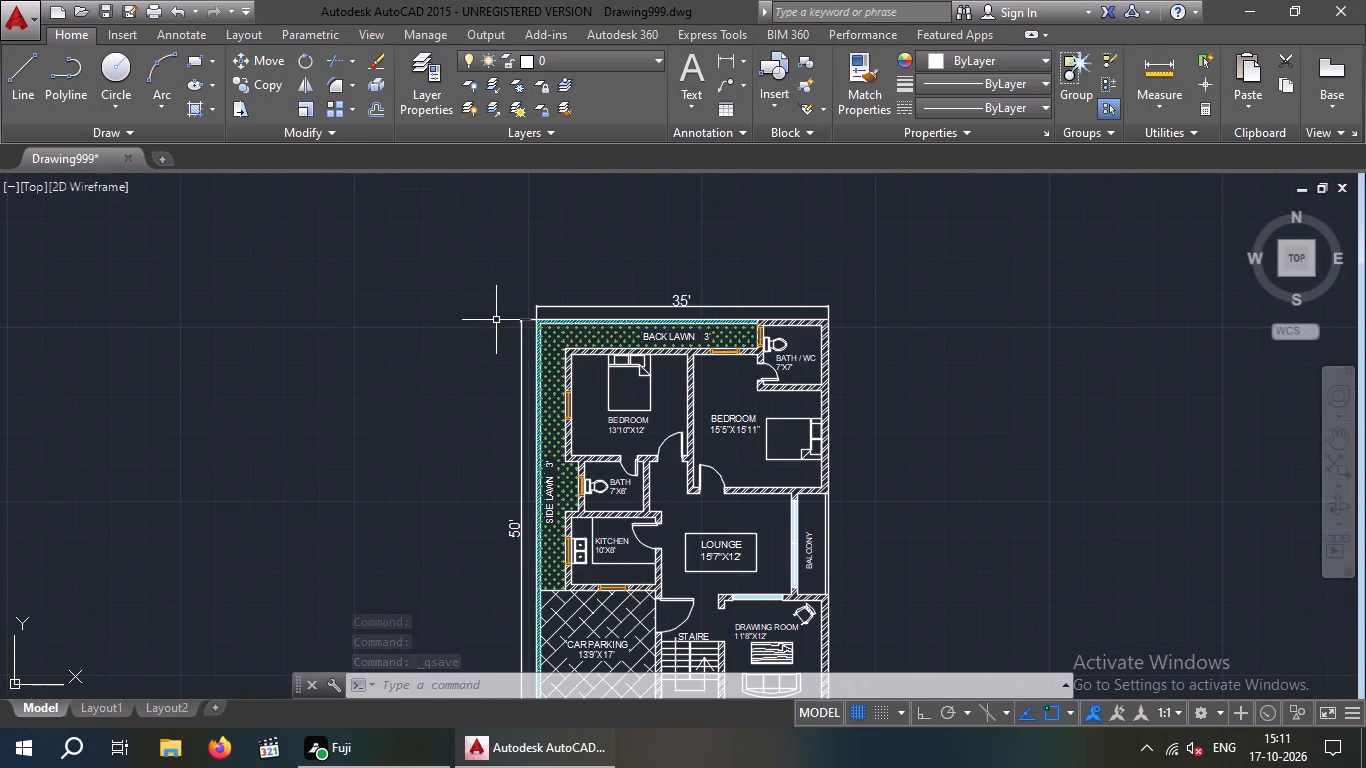
{"action": "middle_click_drag", "start_coordinate": [488, 288], "coordinate": [478, 242]}
{"action": "scroll", "coordinate": [499, 253], "scroll_direction": "down", "scroll_amount": 1}
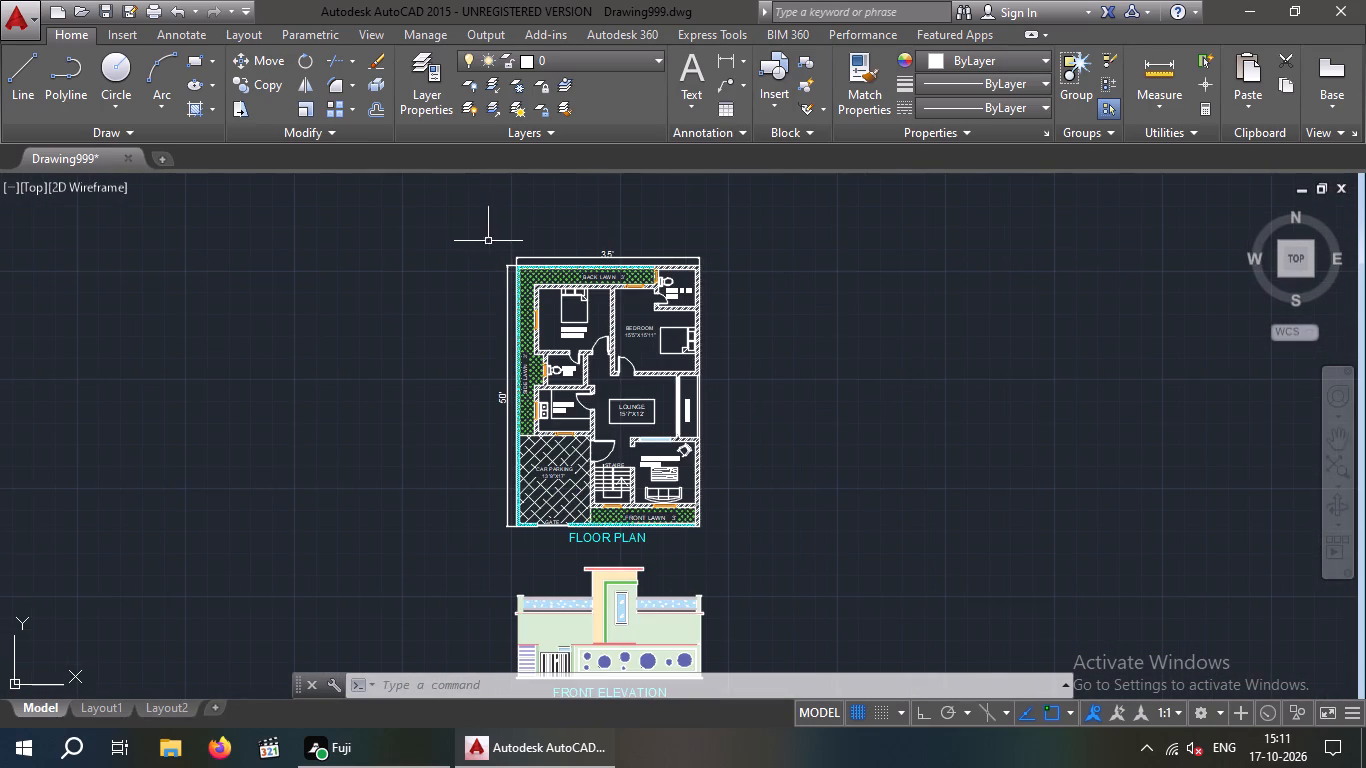
{"action": "left_click", "coordinate": [472, 237]}
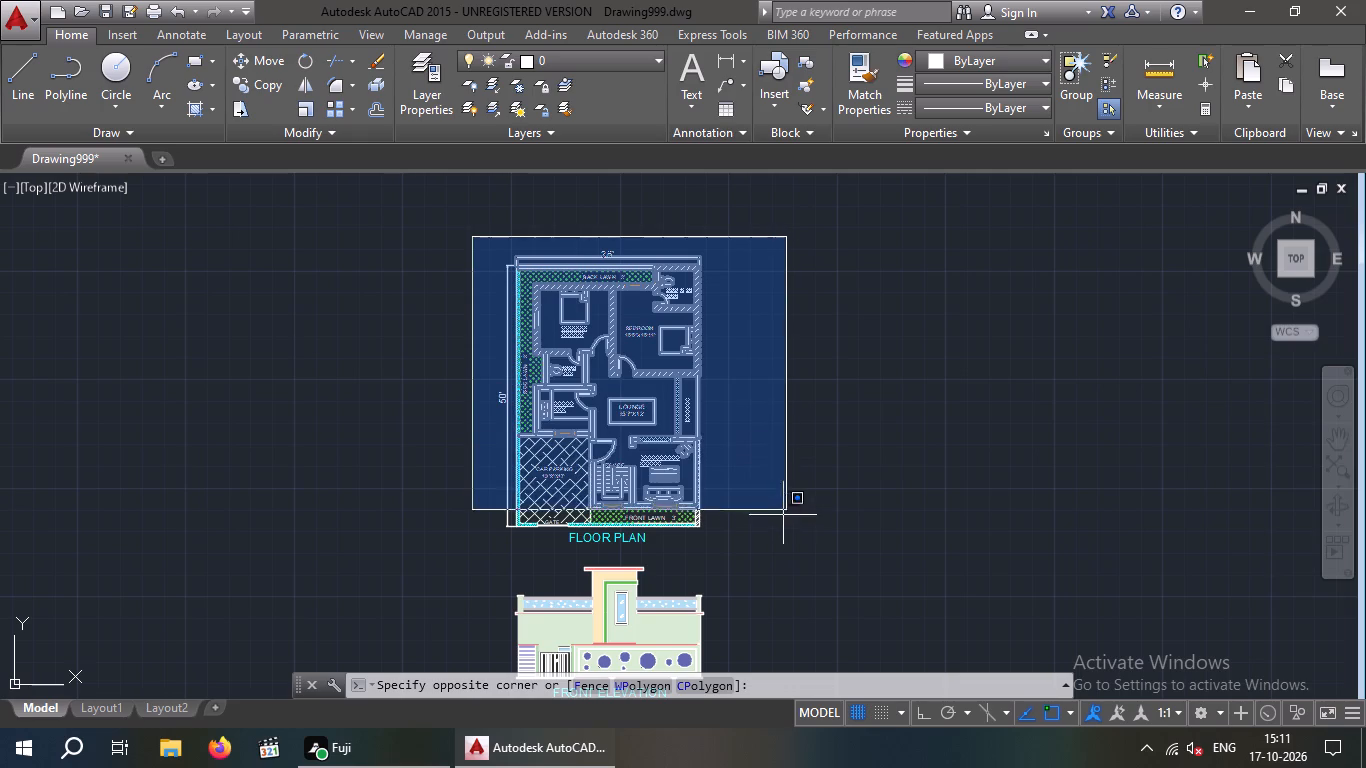
{"action": "left_click", "coordinate": [769, 548]}
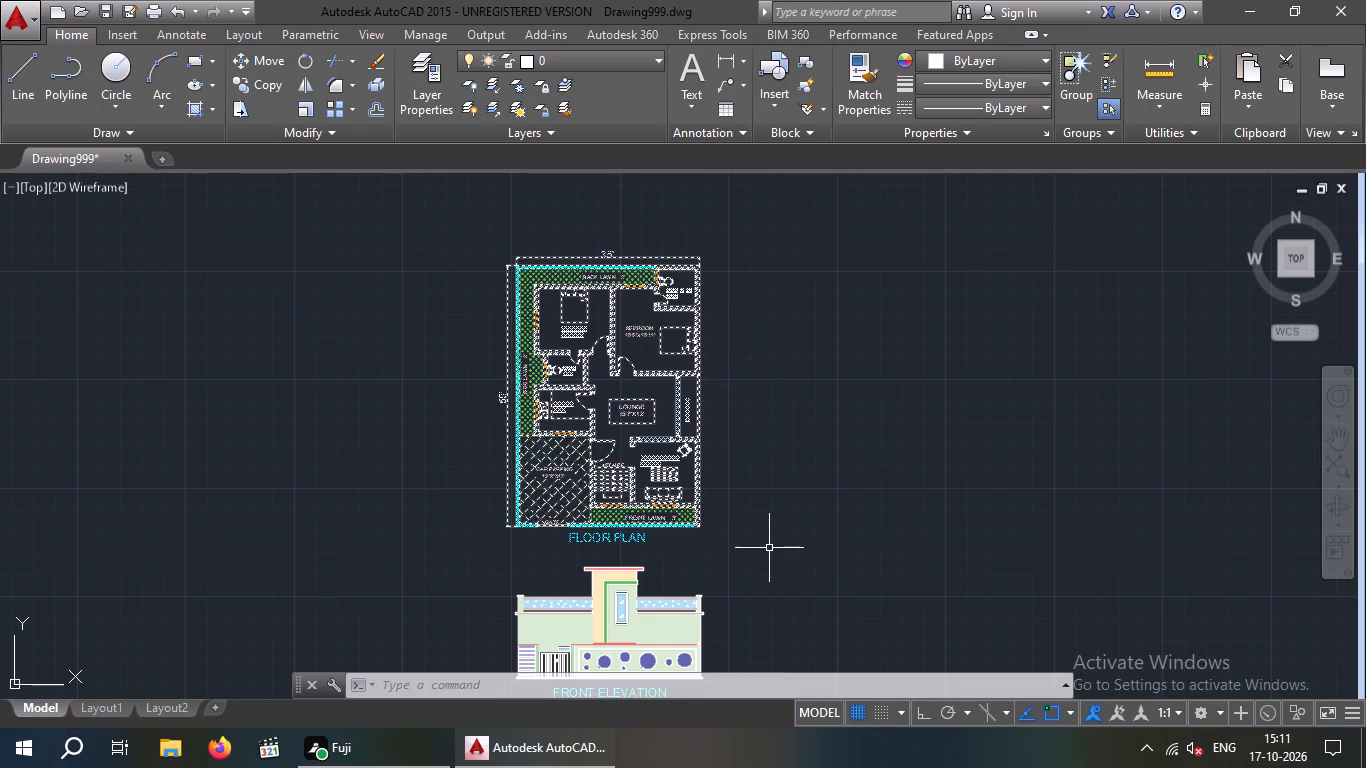
{"action": "left_click", "coordinate": [261, 89]}
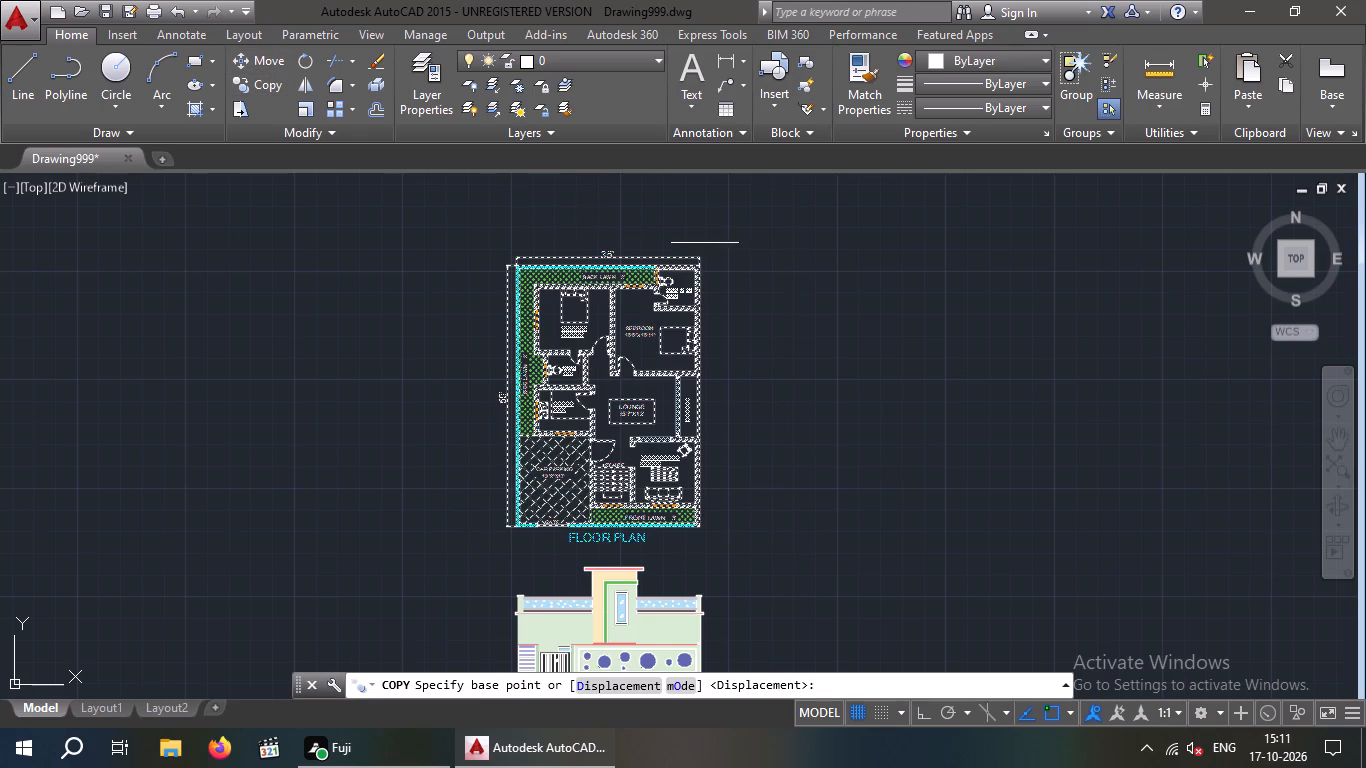
{"action": "scroll", "coordinate": [699, 264], "scroll_direction": "up", "scroll_amount": 3}
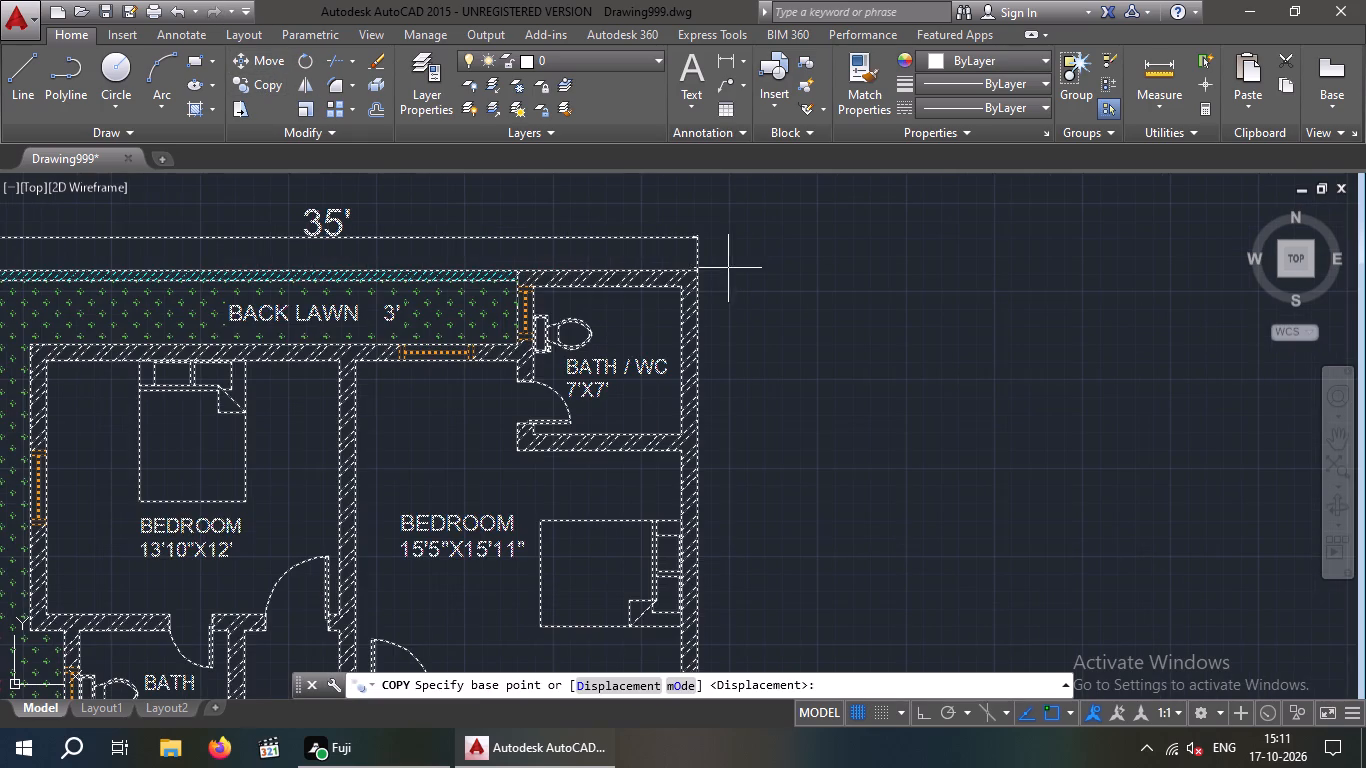
{"action": "left_click", "coordinate": [695, 269]}
{"action": "scroll", "coordinate": [771, 261], "scroll_direction": "down", "scroll_amount": 4}
{"action": "scroll", "coordinate": [942, 274], "scroll_direction": "down", "scroll_amount": 1}
{"action": "middle_click_drag", "start_coordinate": [942, 274], "coordinate": [822, 288]}
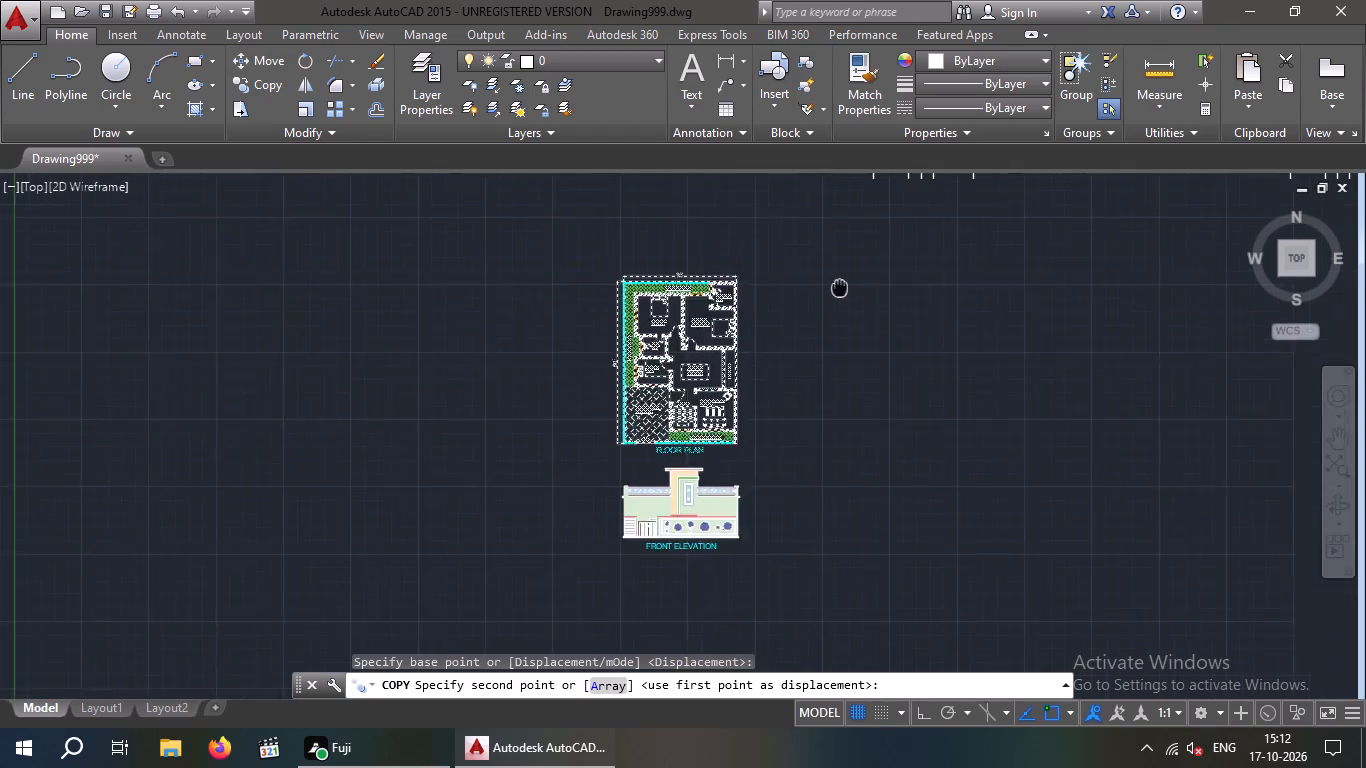
{"action": "middle_click_drag", "start_coordinate": [822, 288], "coordinate": [346, 238]}
{"action": "scroll", "coordinate": [374, 225], "scroll_direction": "down", "scroll_amount": 2}
{"action": "scroll", "coordinate": [651, 240], "scroll_direction": "down", "scroll_amount": 2}
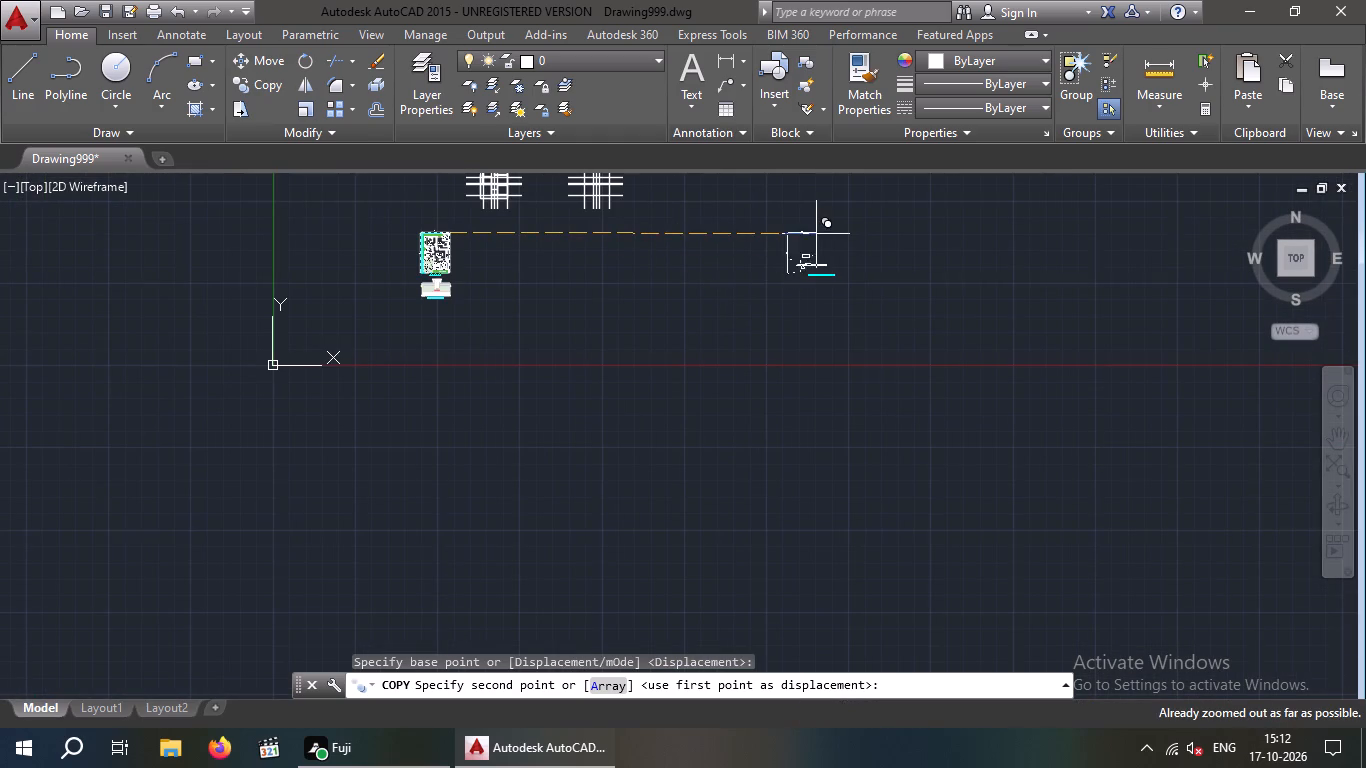
{"action": "middle_click_drag", "start_coordinate": [814, 233], "coordinate": [505, 353]}
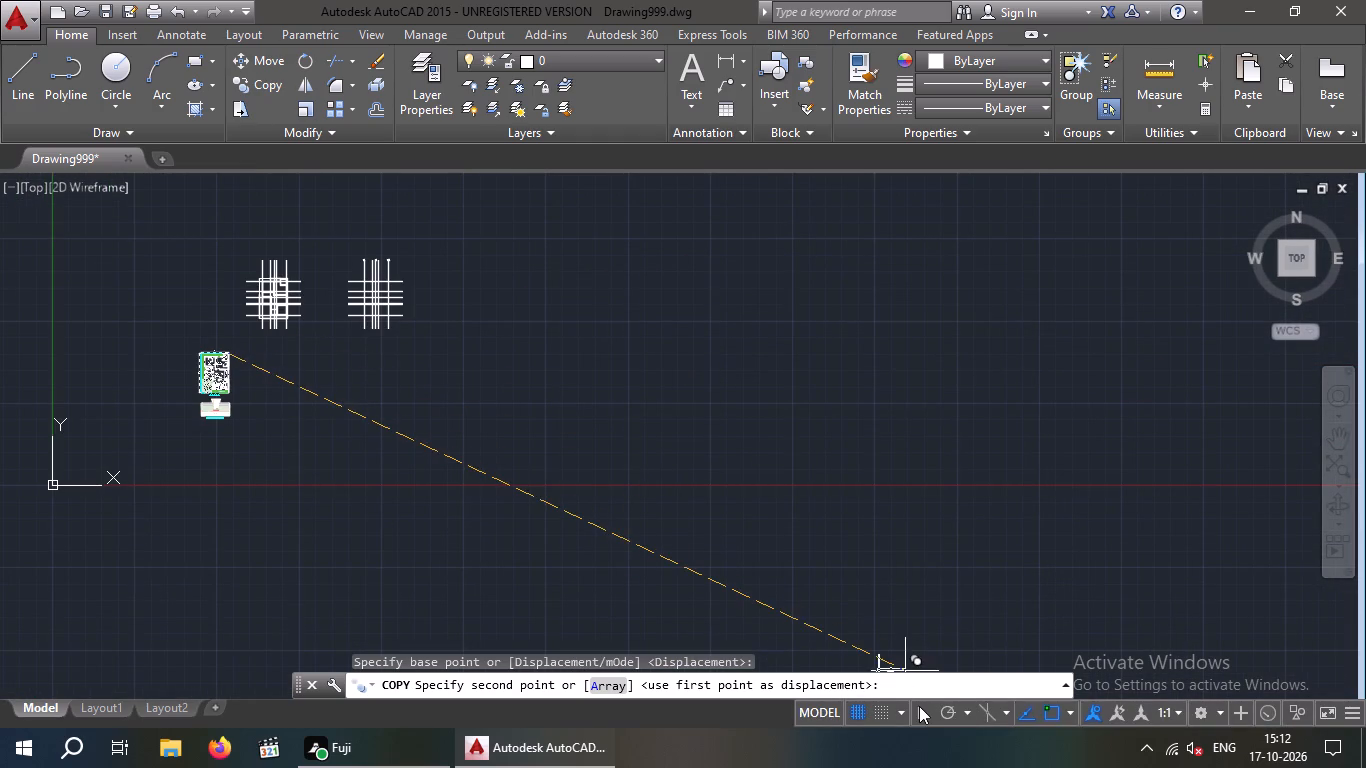
{"action": "left_click_drag", "start_coordinate": [919, 706], "coordinate": [909, 687]}
{"action": "left_click", "coordinate": [834, 441]}
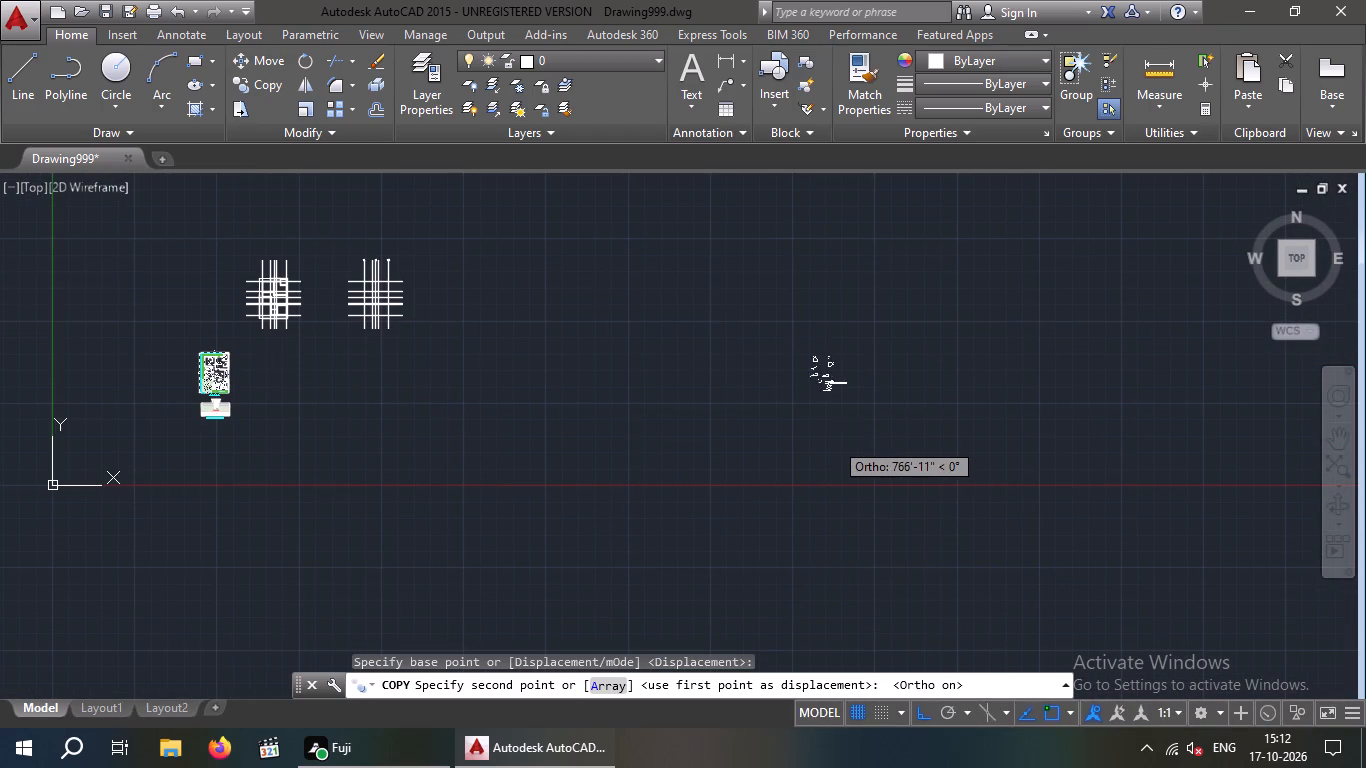
{"action": "key", "text": "Escape"}
{"action": "key", "text": "Escape"}
Examine the room and wall layout of the copied floor plan.
{"action": "scroll", "coordinate": [798, 363], "scroll_direction": "up", "scroll_amount": 3}
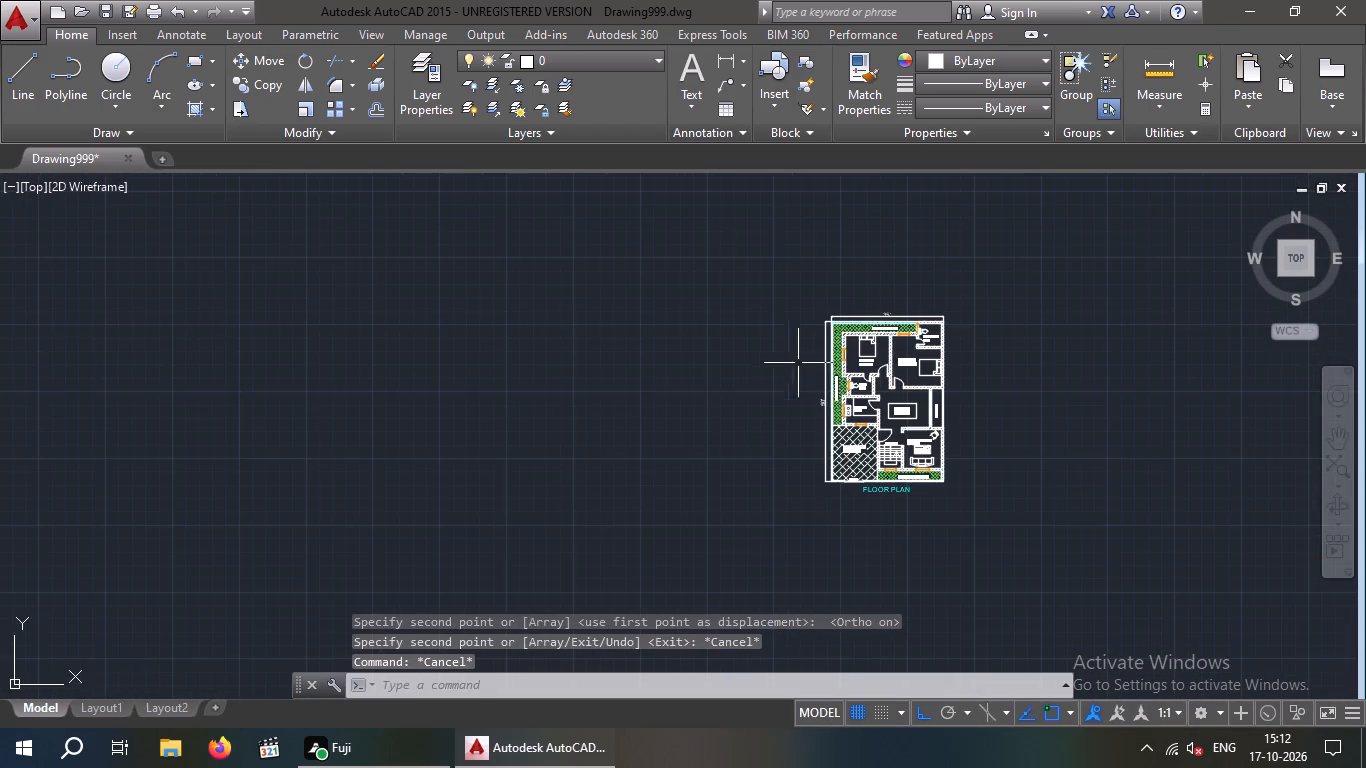
{"action": "middle_click_drag", "start_coordinate": [778, 319], "coordinate": [678, 266]}
{"action": "scroll", "coordinate": [749, 319], "scroll_direction": "up", "scroll_amount": 4}
{"action": "middle_click_drag", "start_coordinate": [742, 298], "coordinate": [606, 181]}
{"action": "scroll", "coordinate": [626, 197], "scroll_direction": "down", "scroll_amount": 3}
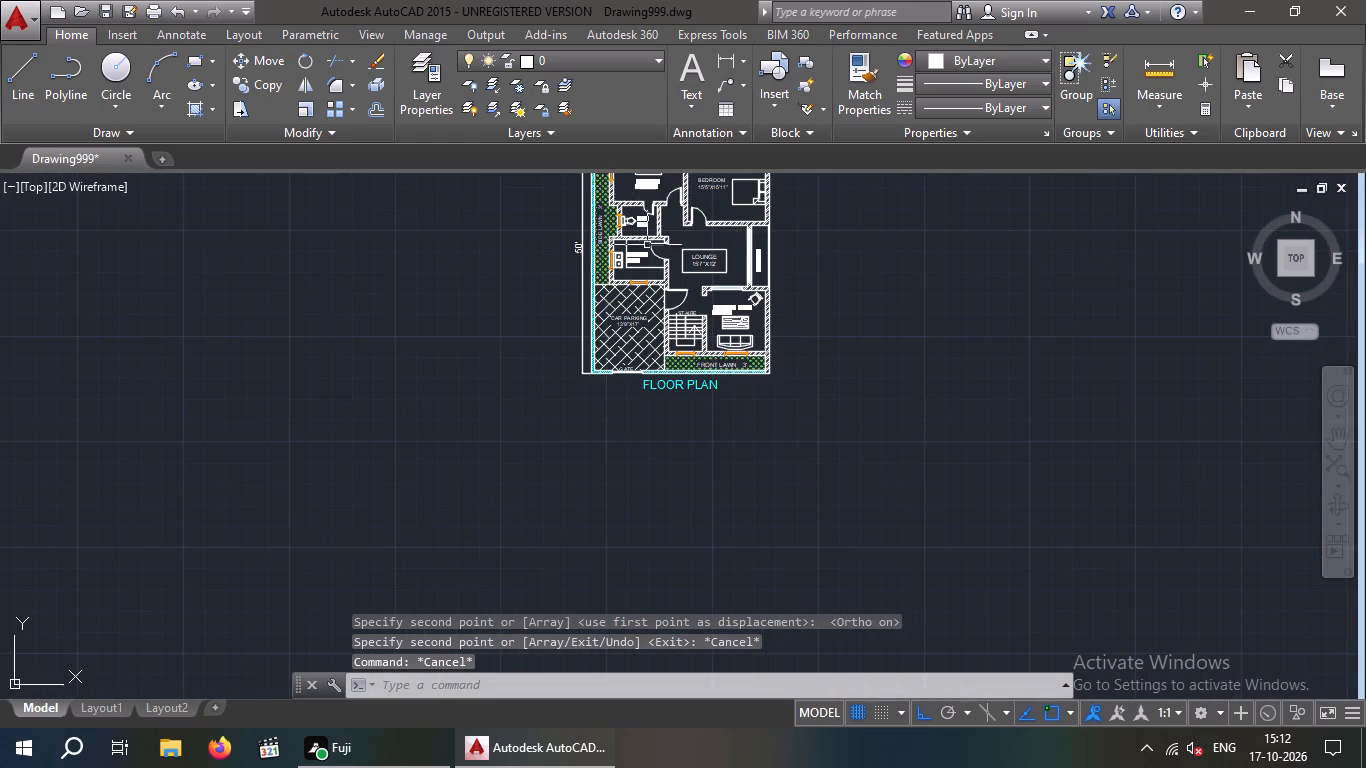
{"action": "middle_click_drag", "start_coordinate": [667, 264], "coordinate": [591, 274]}
{"action": "scroll", "coordinate": [620, 291], "scroll_direction": "up", "scroll_amount": 2}
{"action": "middle_click", "coordinate": [620, 291]}
{"action": "scroll", "coordinate": [624, 286], "scroll_direction": "down", "scroll_amount": 2}
{"action": "middle_click_drag", "start_coordinate": [624, 309], "coordinate": [628, 320]}
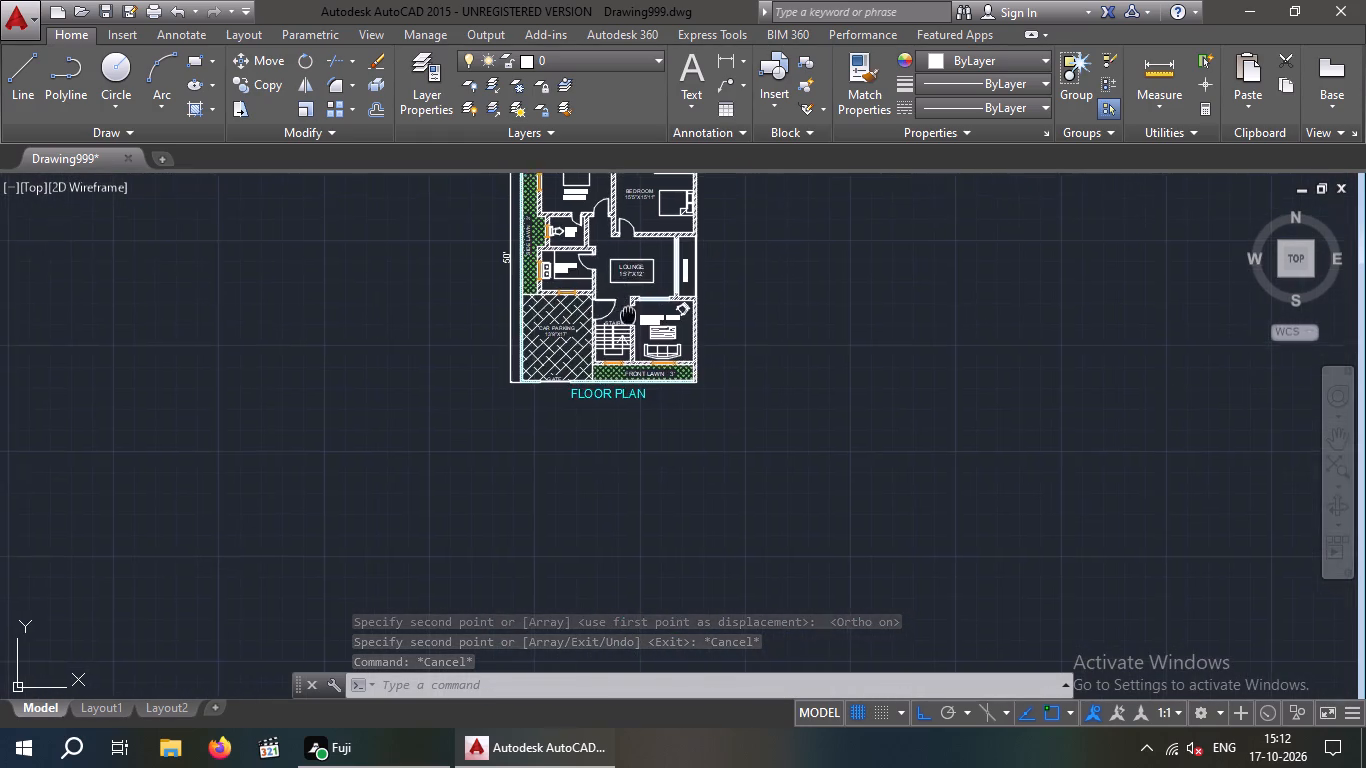
{"action": "middle_click_drag", "start_coordinate": [628, 320], "coordinate": [609, 389]}
{"action": "scroll", "coordinate": [570, 302], "scroll_direction": "up", "scroll_amount": 2}
{"action": "scroll", "coordinate": [575, 300], "scroll_direction": "down", "scroll_amount": 1}
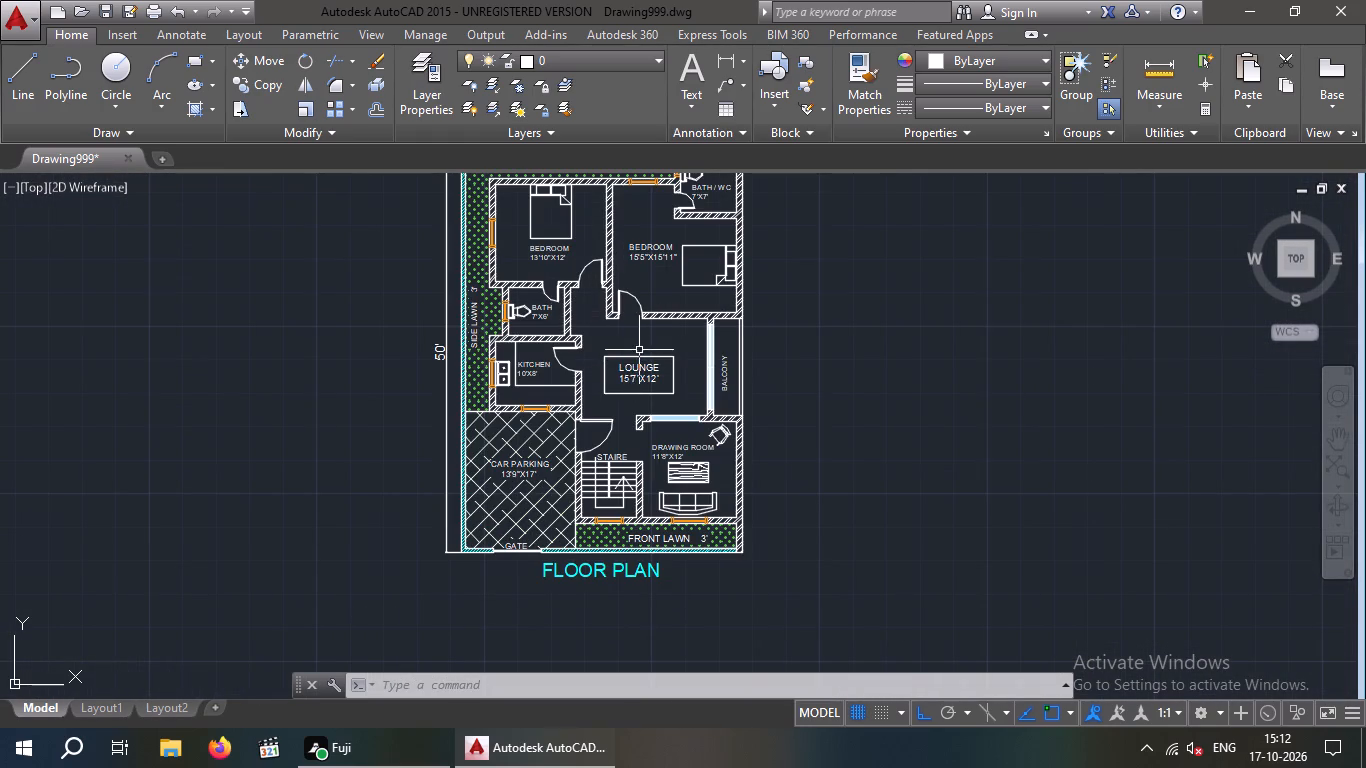
{"action": "scroll", "coordinate": [627, 356], "scroll_direction": "down", "scroll_amount": 1}
{"action": "middle_click_drag", "start_coordinate": [622, 370], "coordinate": [657, 356]}
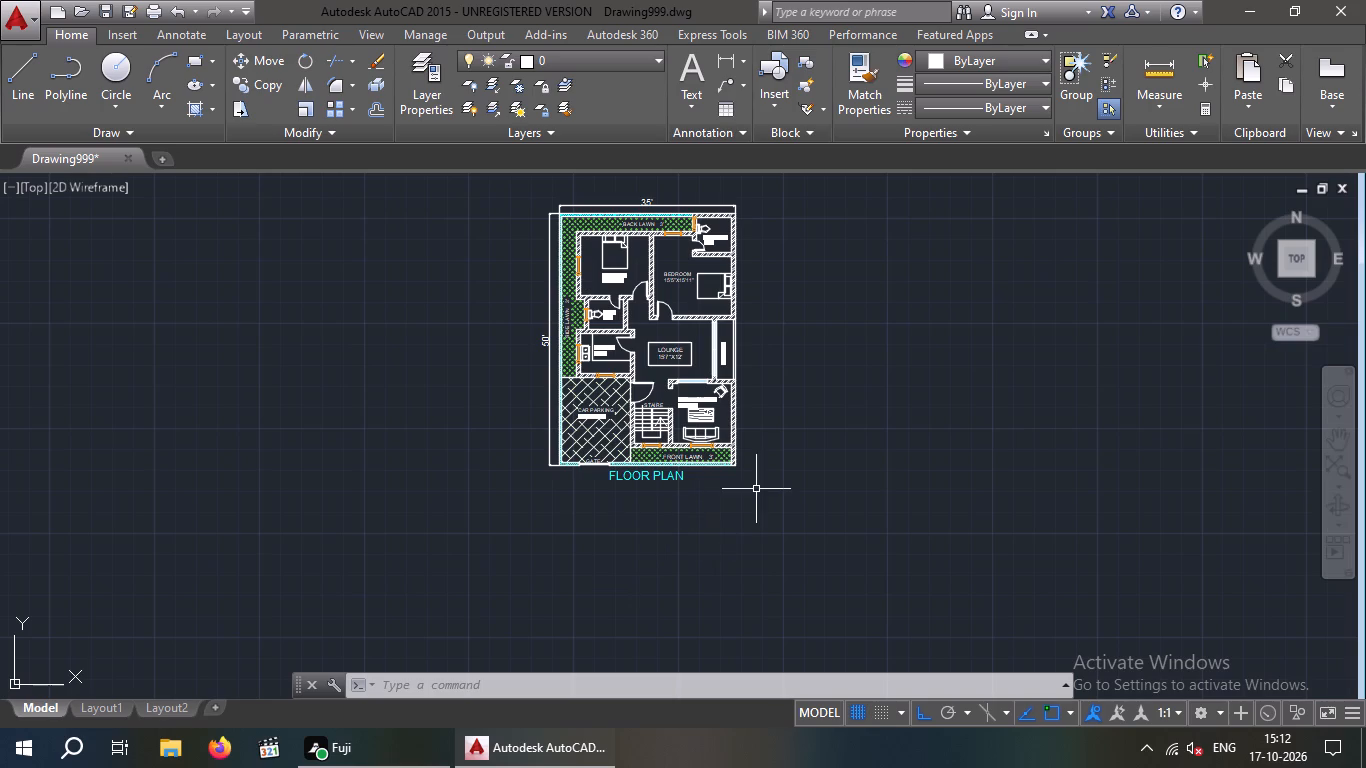
Rotate the copied floor plan with its dimensions and title to 270° about its top-right dimension corner.
{"action": "middle_click_drag", "start_coordinate": [767, 432], "coordinate": [769, 437]}
{"action": "middle_click_drag", "start_coordinate": [769, 437], "coordinate": [756, 522]}
{"action": "left_click_drag", "start_coordinate": [457, 278], "coordinate": [486, 271]}
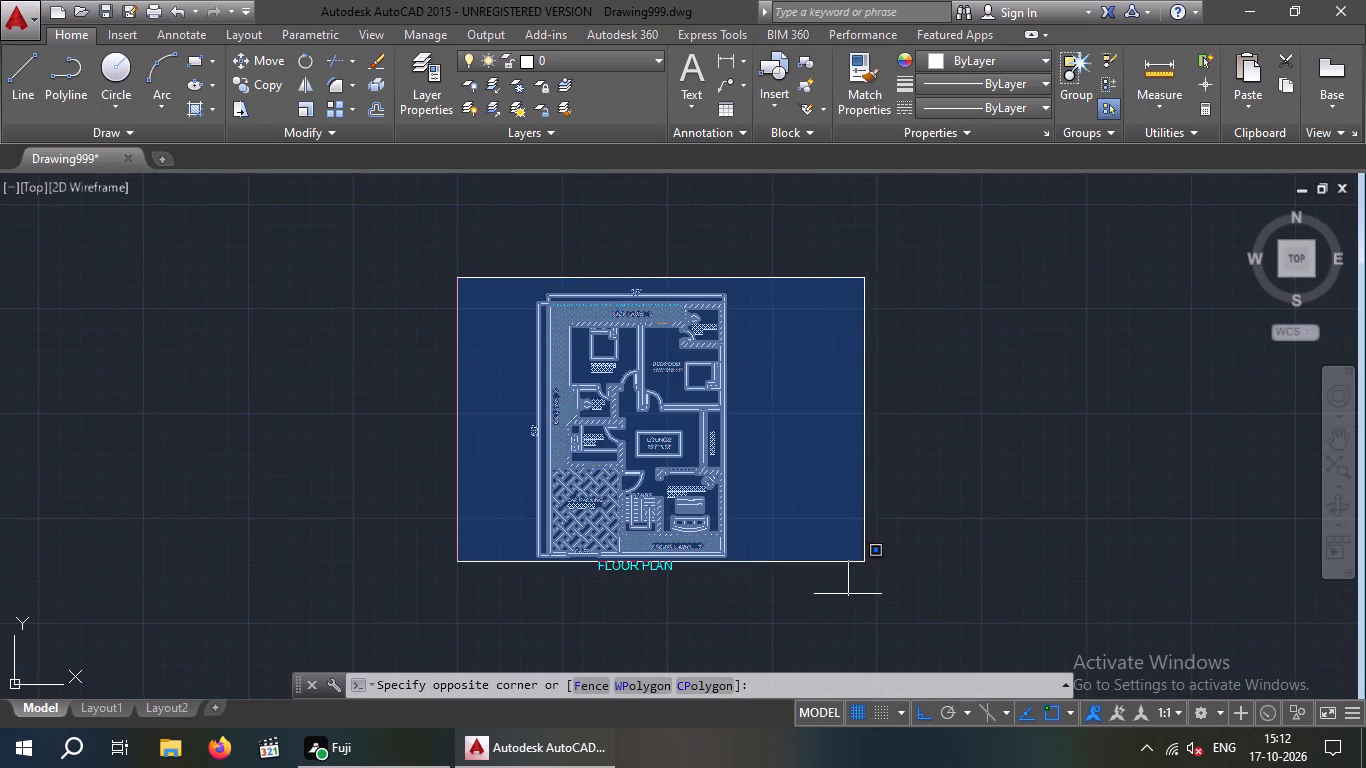
{"action": "left_click", "coordinate": [830, 619]}
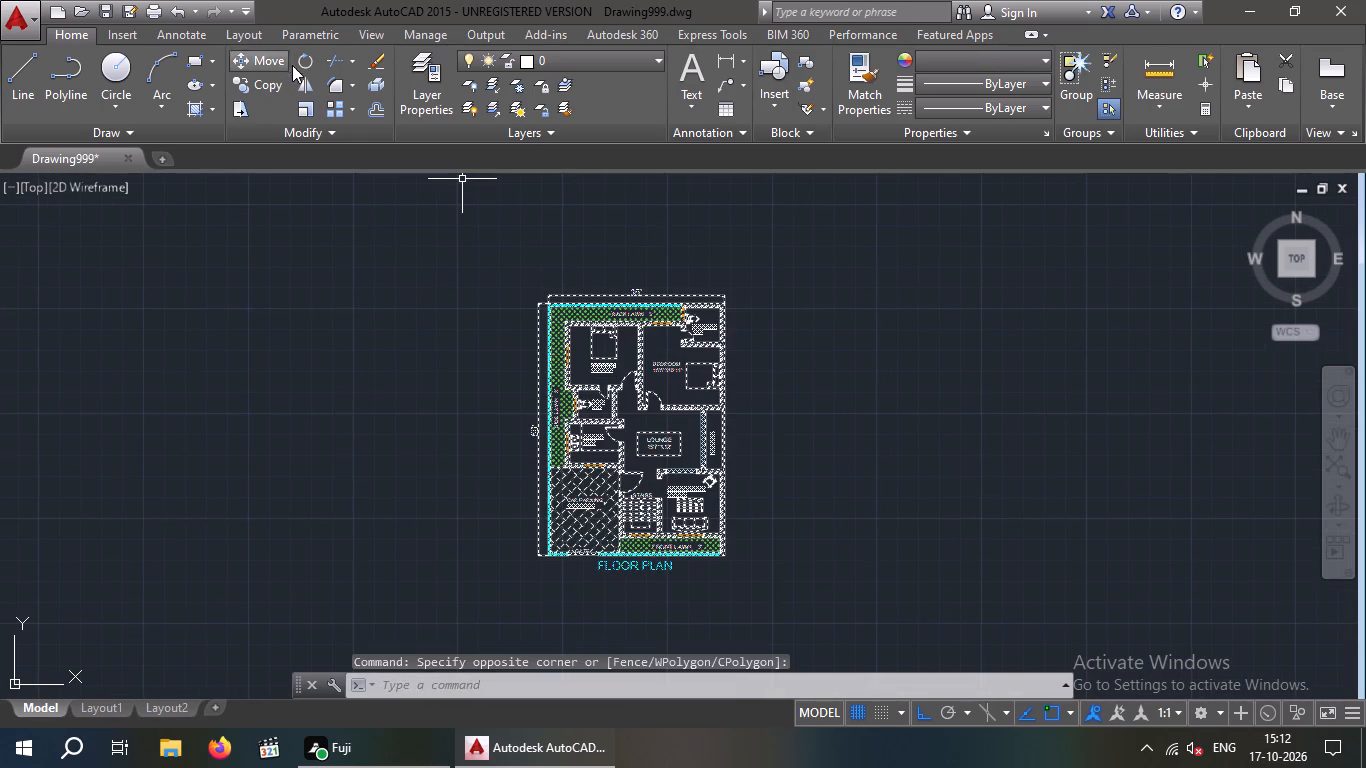
{"action": "left_click", "coordinate": [298, 60]}
{"action": "left_click", "coordinate": [729, 295]}
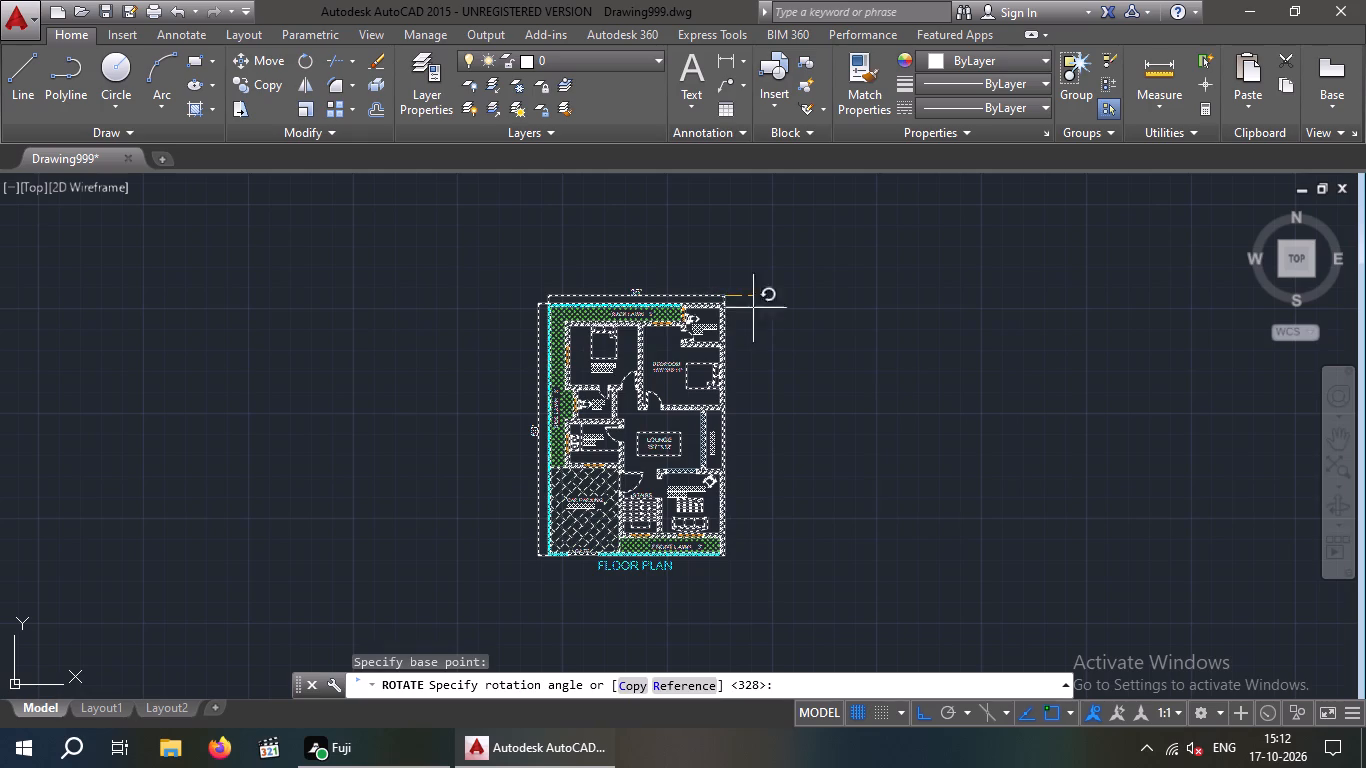
{"action": "left_click", "coordinate": [877, 484]}
Examine the walls and rooms of the rotated floor plan.
{"action": "scroll", "coordinate": [607, 318], "scroll_direction": "up", "scroll_amount": 1}
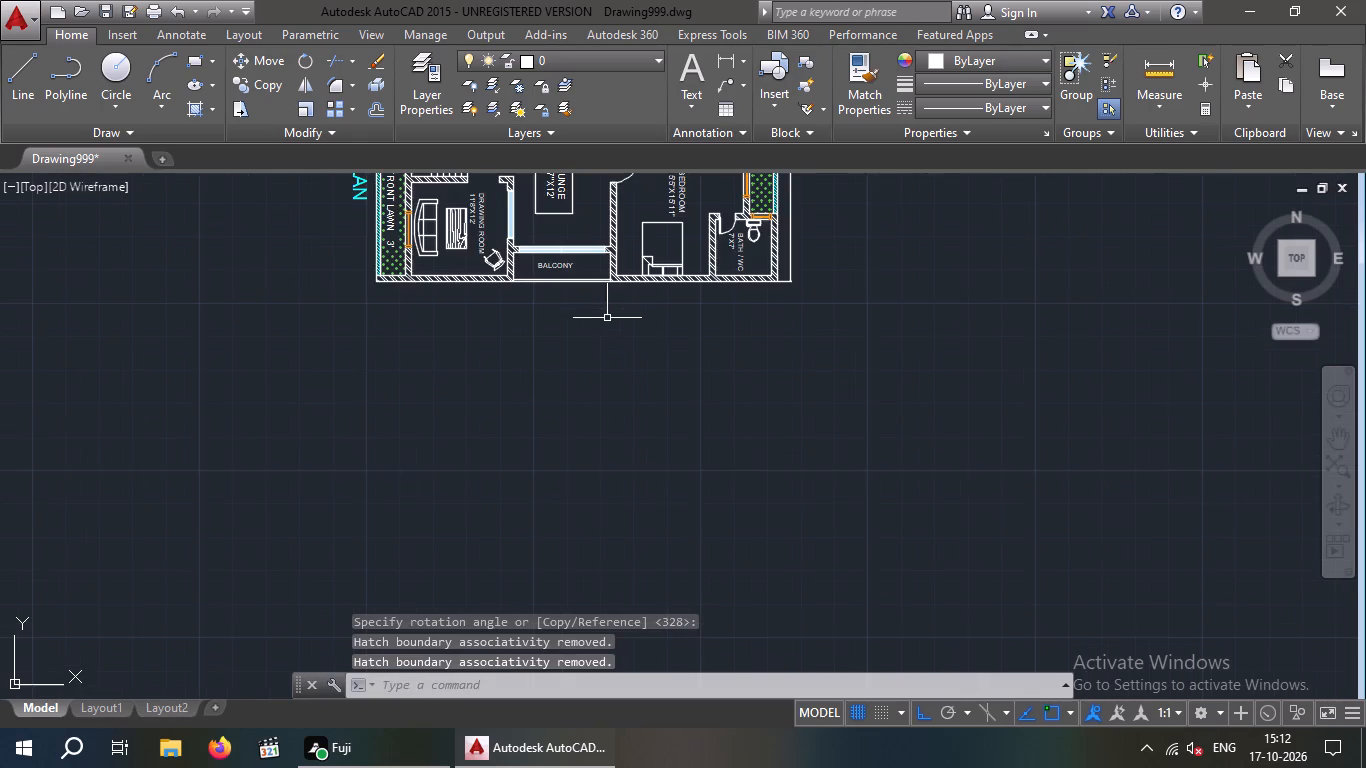
{"action": "middle_click_drag", "start_coordinate": [616, 342], "coordinate": [596, 553]}
{"action": "scroll", "coordinate": [590, 530], "scroll_direction": "down", "scroll_amount": 1}
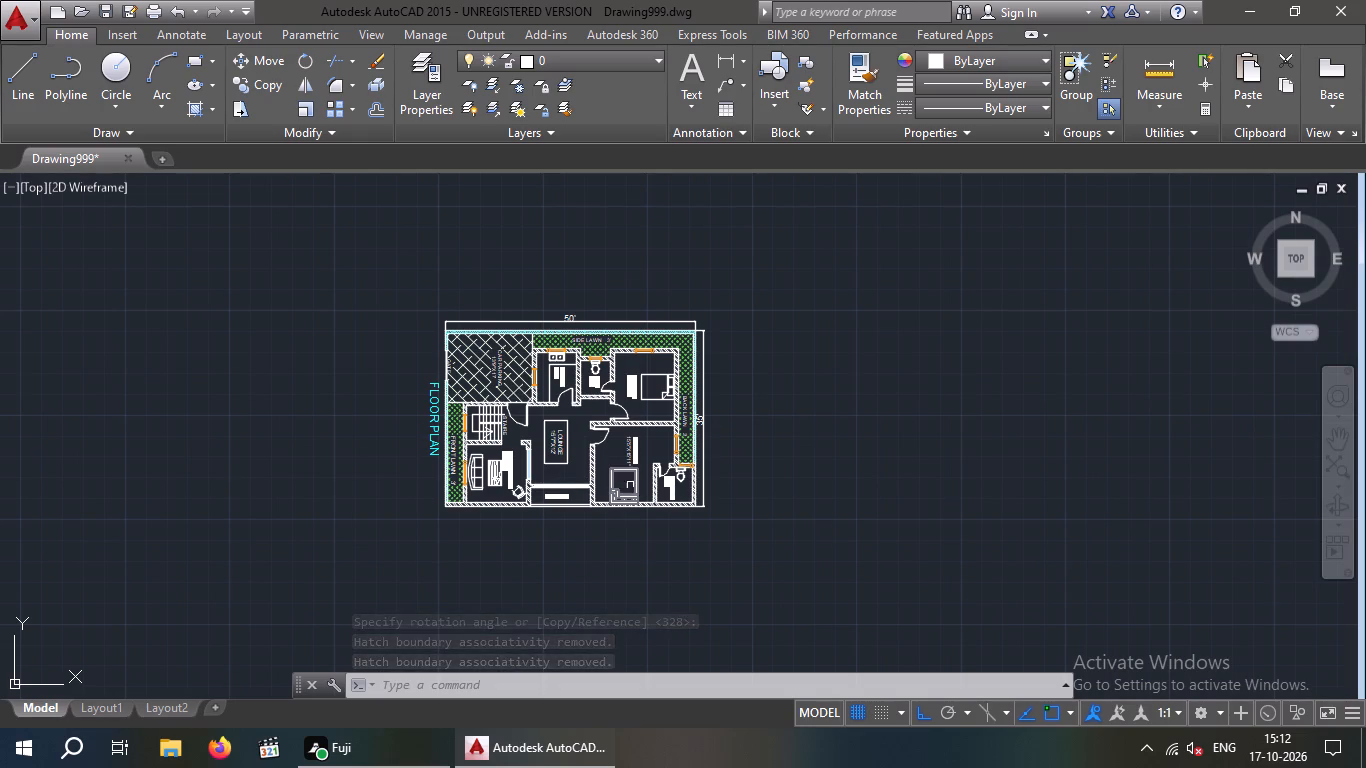
{"action": "scroll", "coordinate": [599, 497], "scroll_direction": "up", "scroll_amount": 4}
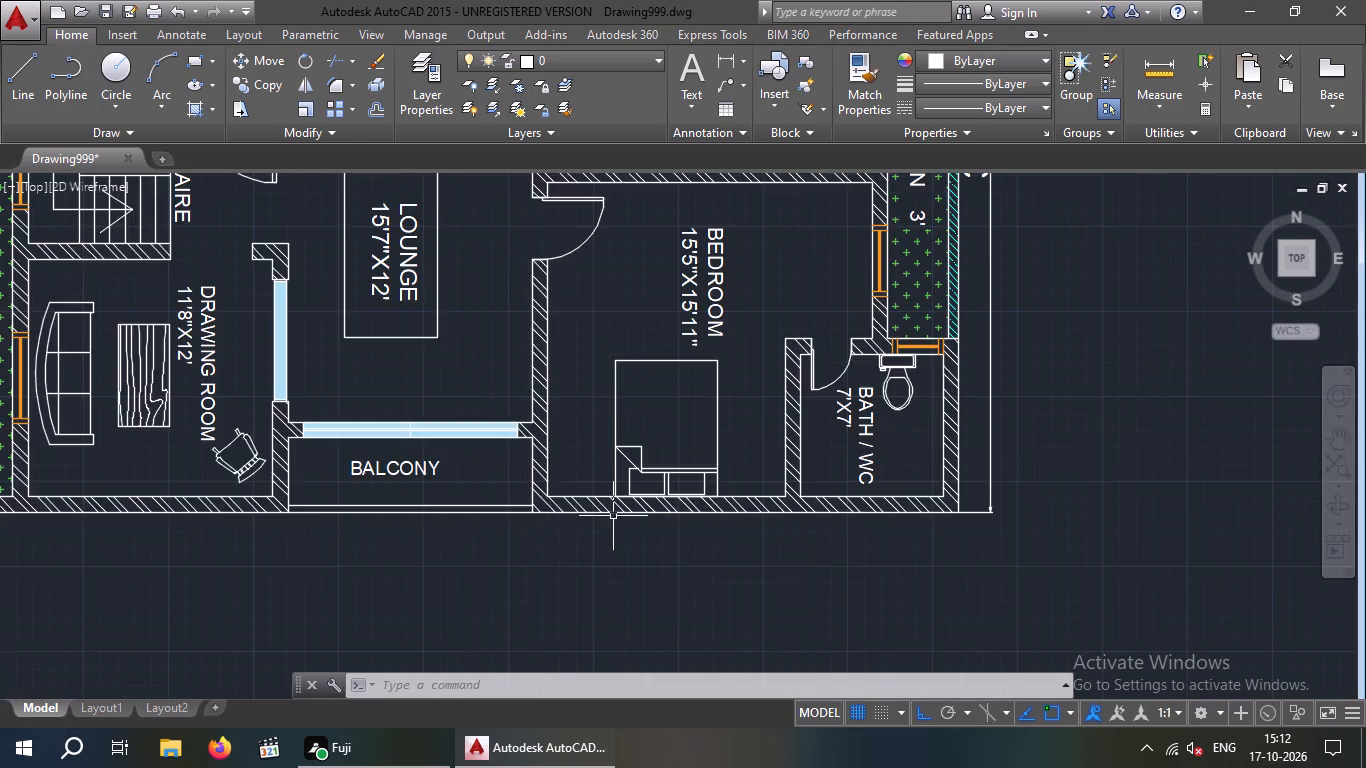
{"action": "scroll", "coordinate": [613, 519], "scroll_direction": "down", "scroll_amount": 4}
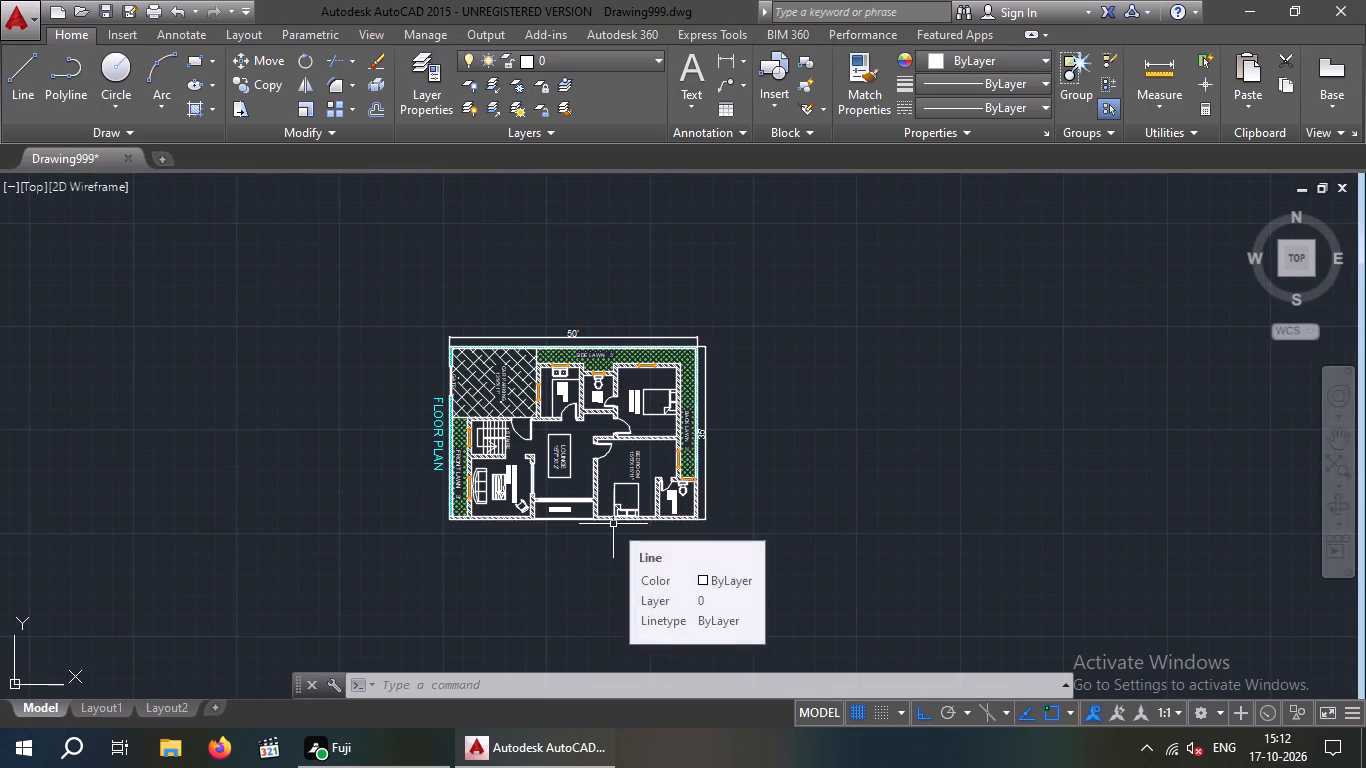
{"action": "scroll", "coordinate": [607, 490], "scroll_direction": "up", "scroll_amount": 1}
{"action": "middle_click_drag", "start_coordinate": [618, 503], "coordinate": [616, 471]}
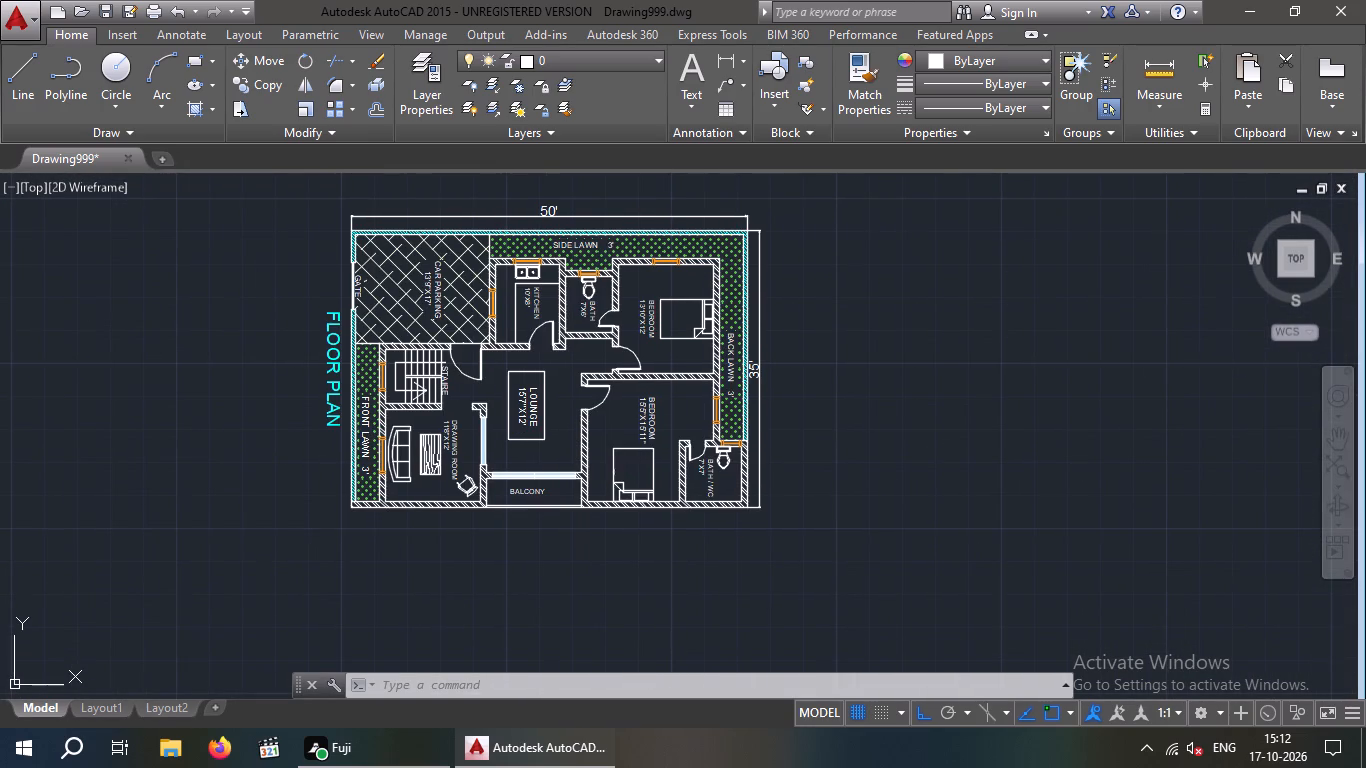
{"action": "scroll", "coordinate": [534, 509], "scroll_direction": "up", "scroll_amount": 3}
{"action": "scroll", "coordinate": [534, 509], "scroll_direction": "down", "scroll_amount": 3}
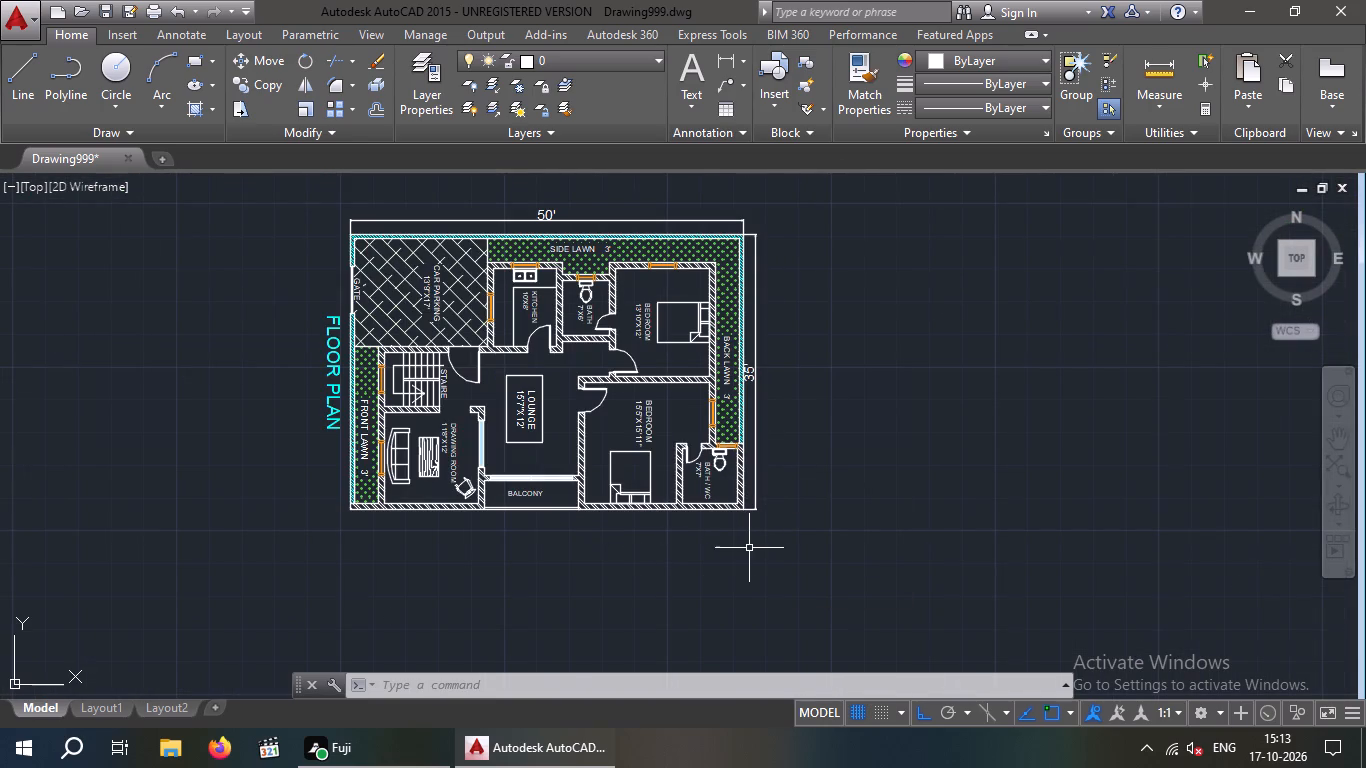
Erase the FLOOR PLAN title beside the rotated plan.
{"action": "left_click", "coordinate": [335, 412]}
{"action": "key", "text": "Delete"}
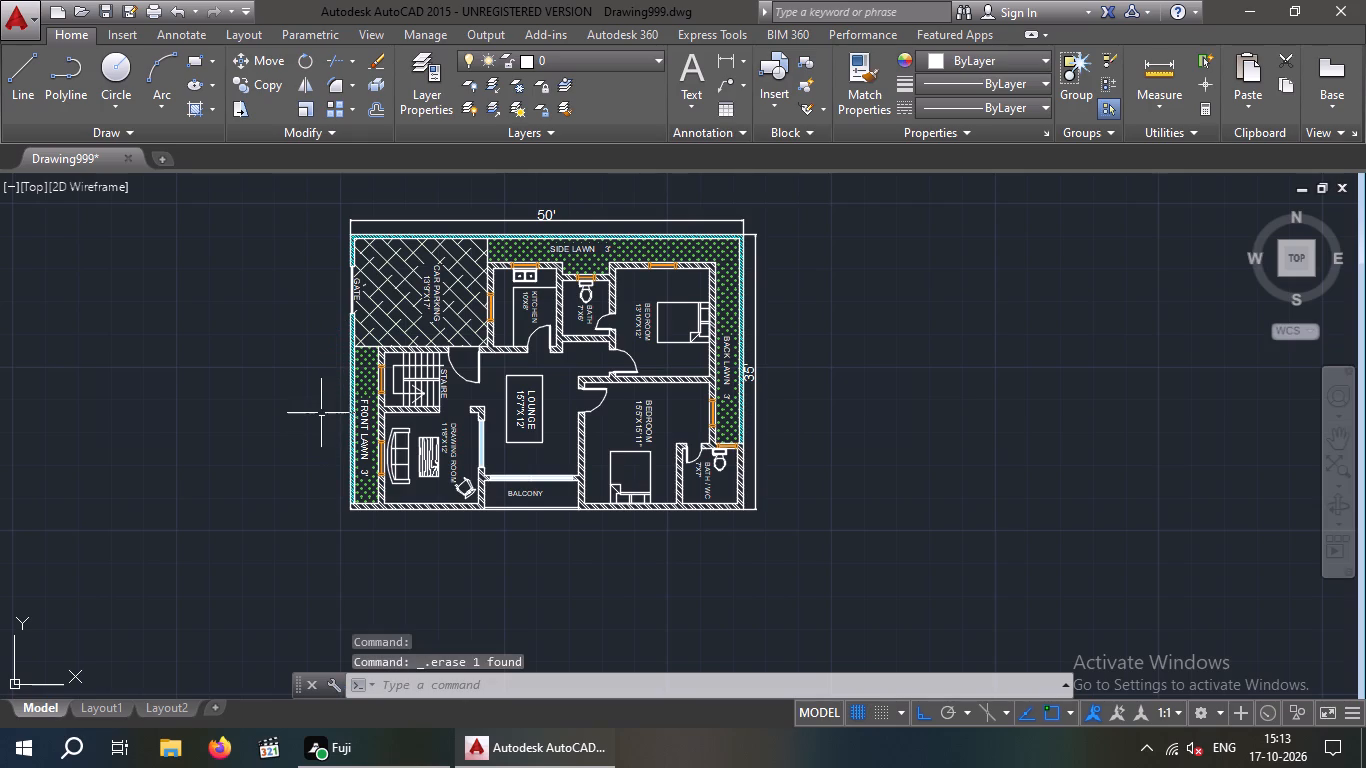
{"action": "key", "text": "Escape"}
{"action": "key", "text": "Escape"}
Draw a horizontal line from the midpoint of the back-lawn-side wall face across the rotated plan to beyond its front side.
{"action": "left_click", "coordinate": [16, 83]}
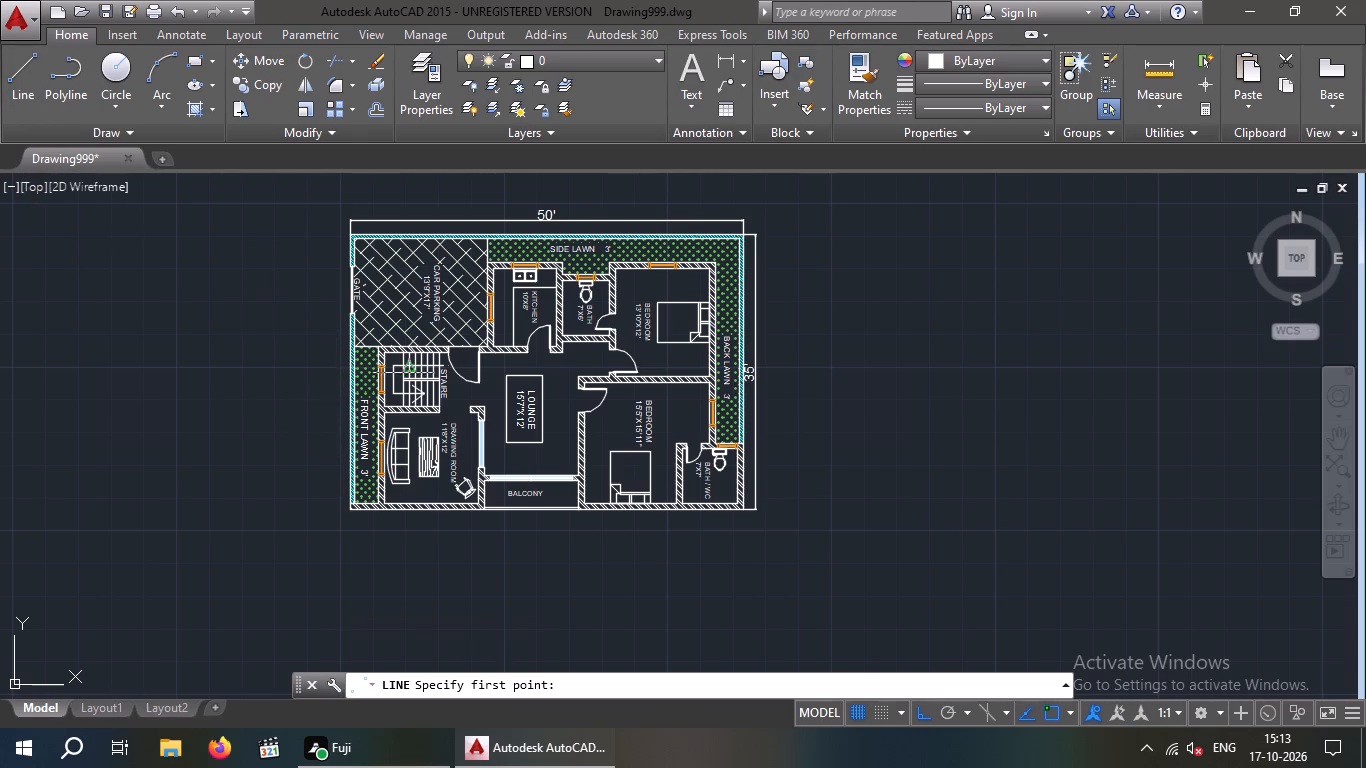
{"action": "scroll", "coordinate": [343, 381], "scroll_direction": "up", "scroll_amount": 1}
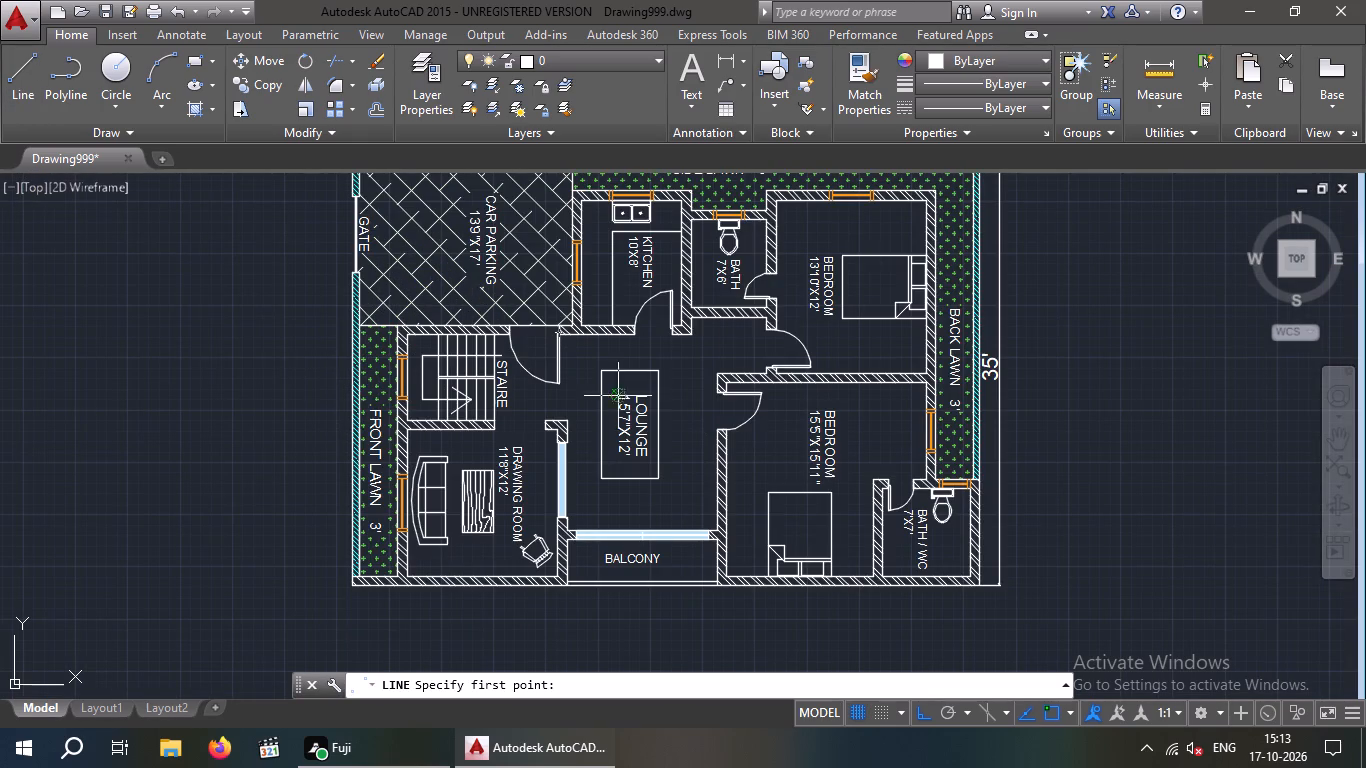
{"action": "scroll", "coordinate": [935, 362], "scroll_direction": "up", "scroll_amount": 3}
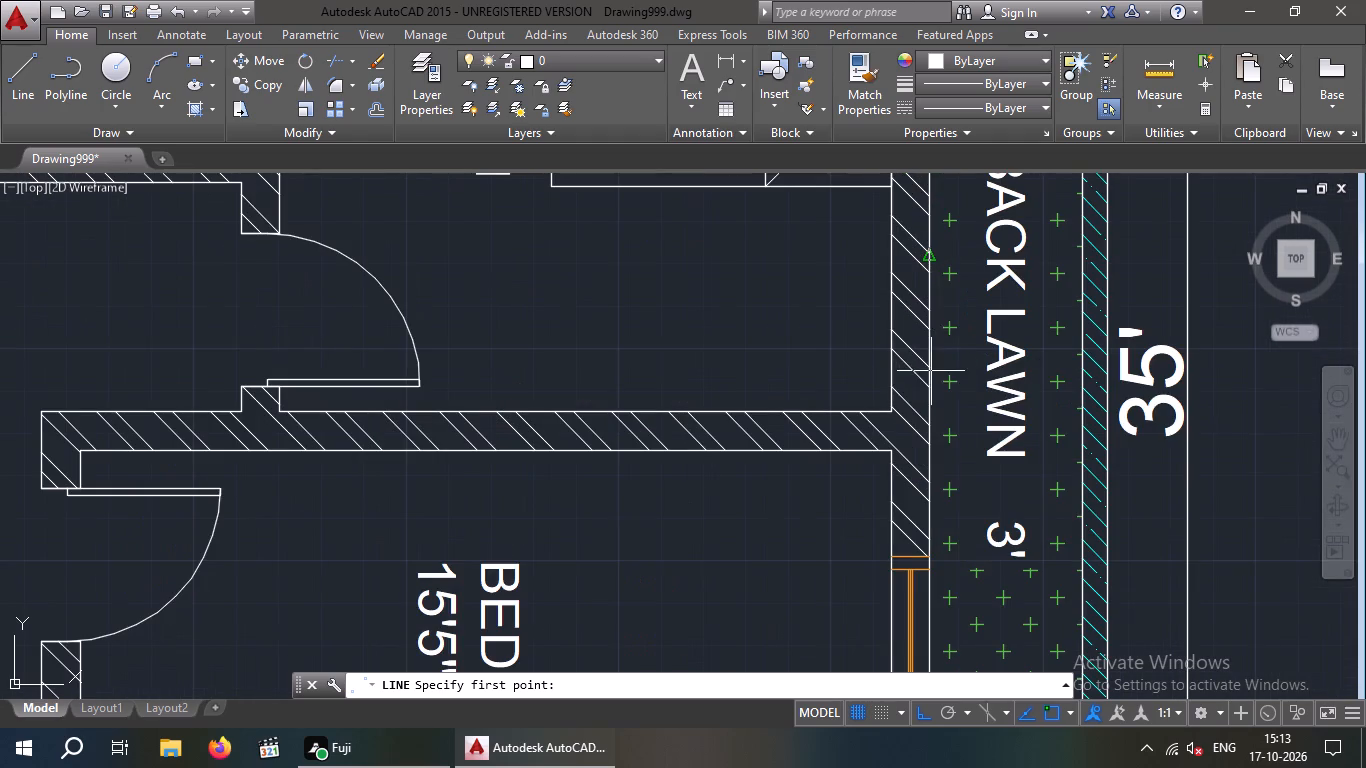
{"action": "scroll", "coordinate": [934, 251], "scroll_direction": "down", "scroll_amount": 2}
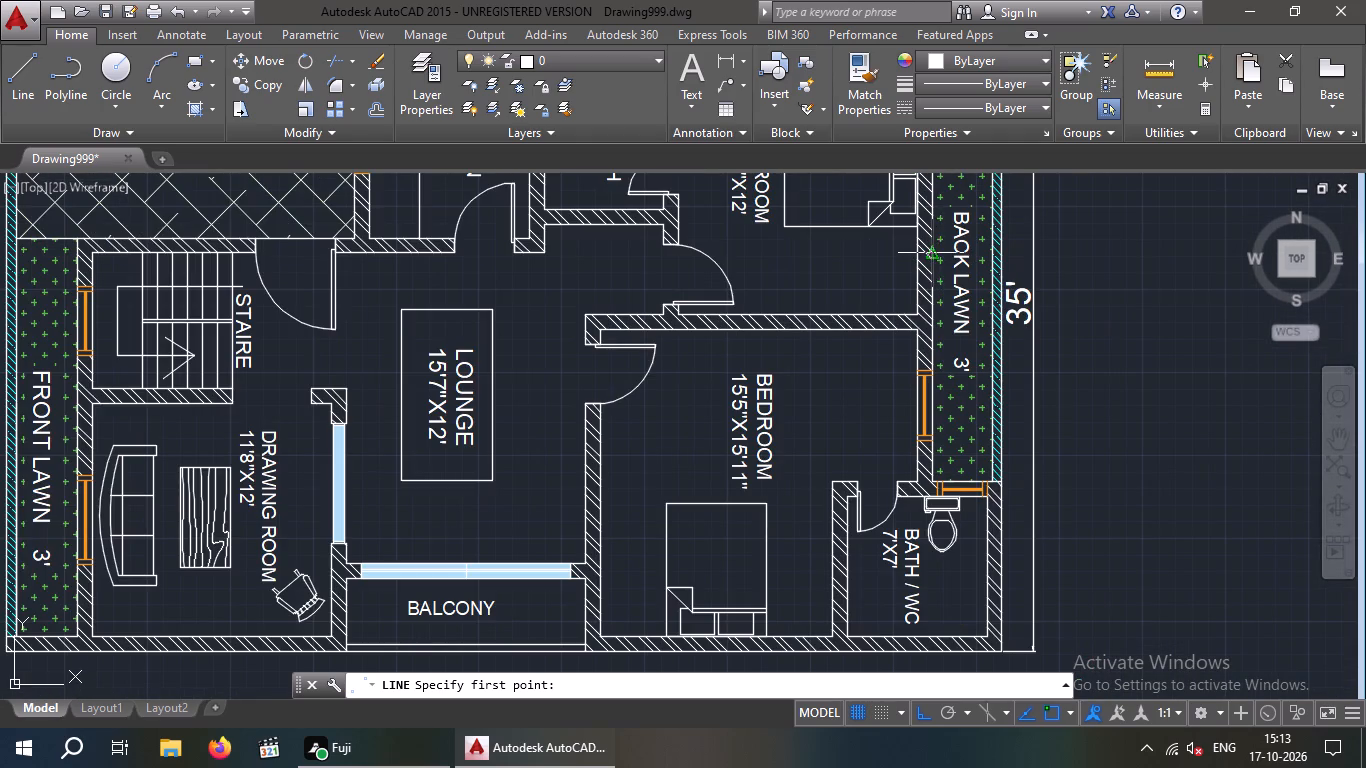
{"action": "left_click", "coordinate": [936, 255]}
{"action": "scroll", "coordinate": [934, 261], "scroll_direction": "down", "scroll_amount": 3}
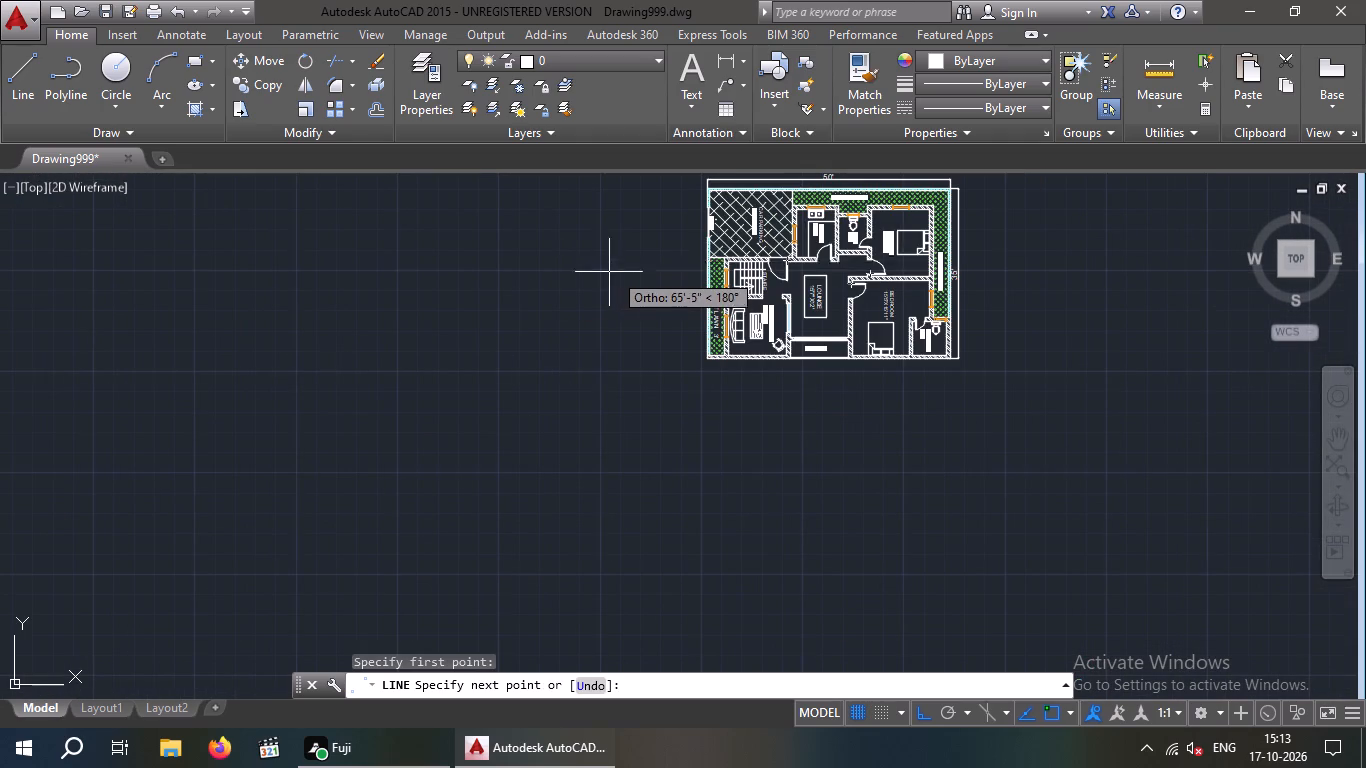
{"action": "left_click", "coordinate": [599, 272]}
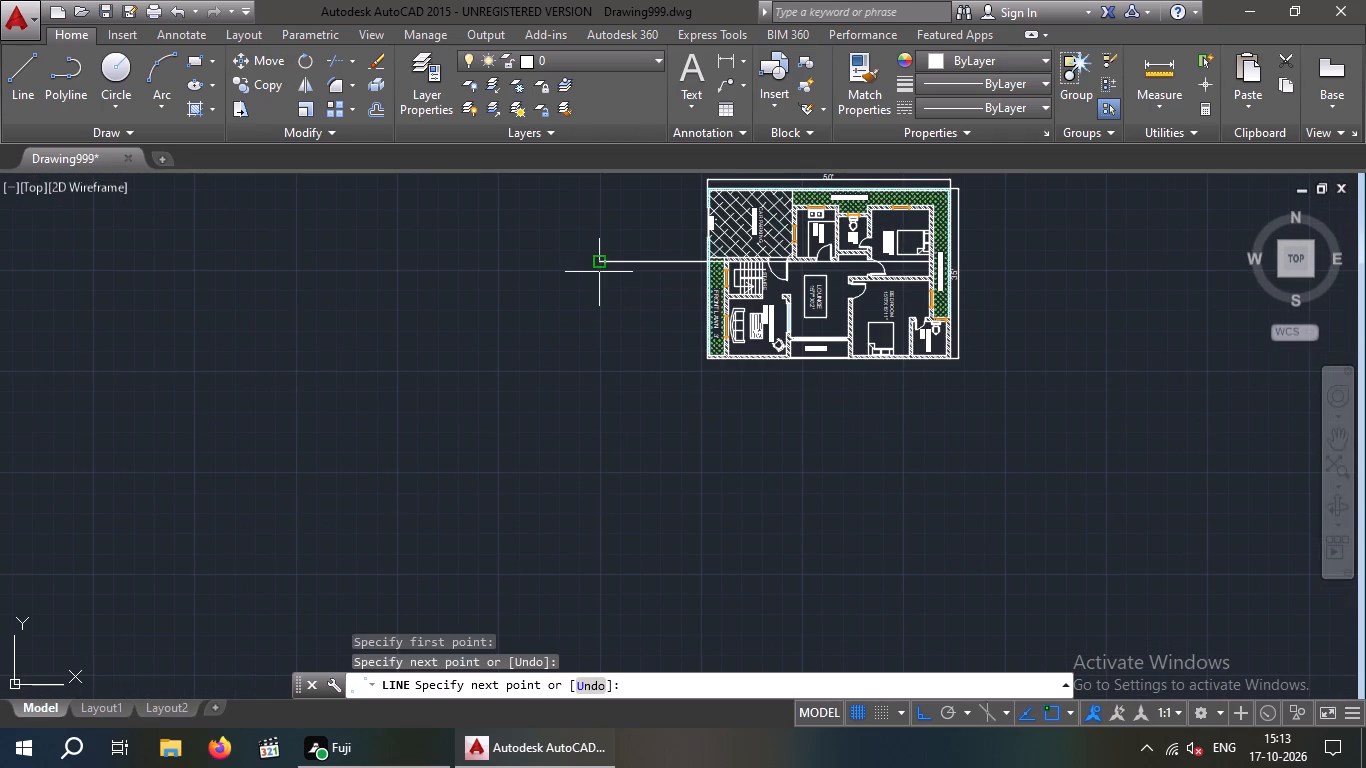
Draw a vertical helper line about 27'-11" long outside the rotated plan, beyond its back lawn side.
{"action": "scroll", "coordinate": [619, 274], "scroll_direction": "up", "scroll_amount": 1}
{"action": "key", "text": "Escape"}
{"action": "middle_click_drag", "start_coordinate": [672, 280], "coordinate": [334, 388]}
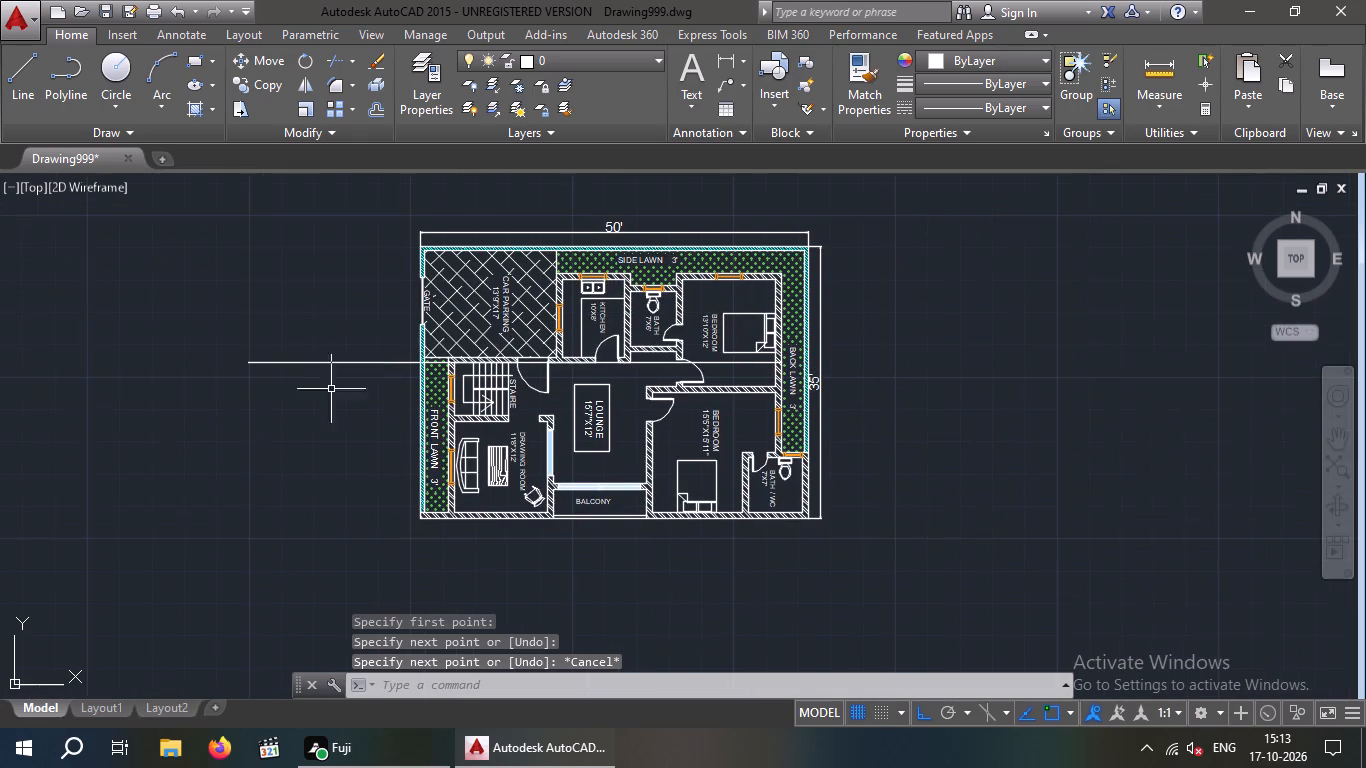
{"action": "left_click", "coordinate": [30, 71]}
{"action": "left_click_drag", "start_coordinate": [900, 267], "coordinate": [913, 298]}
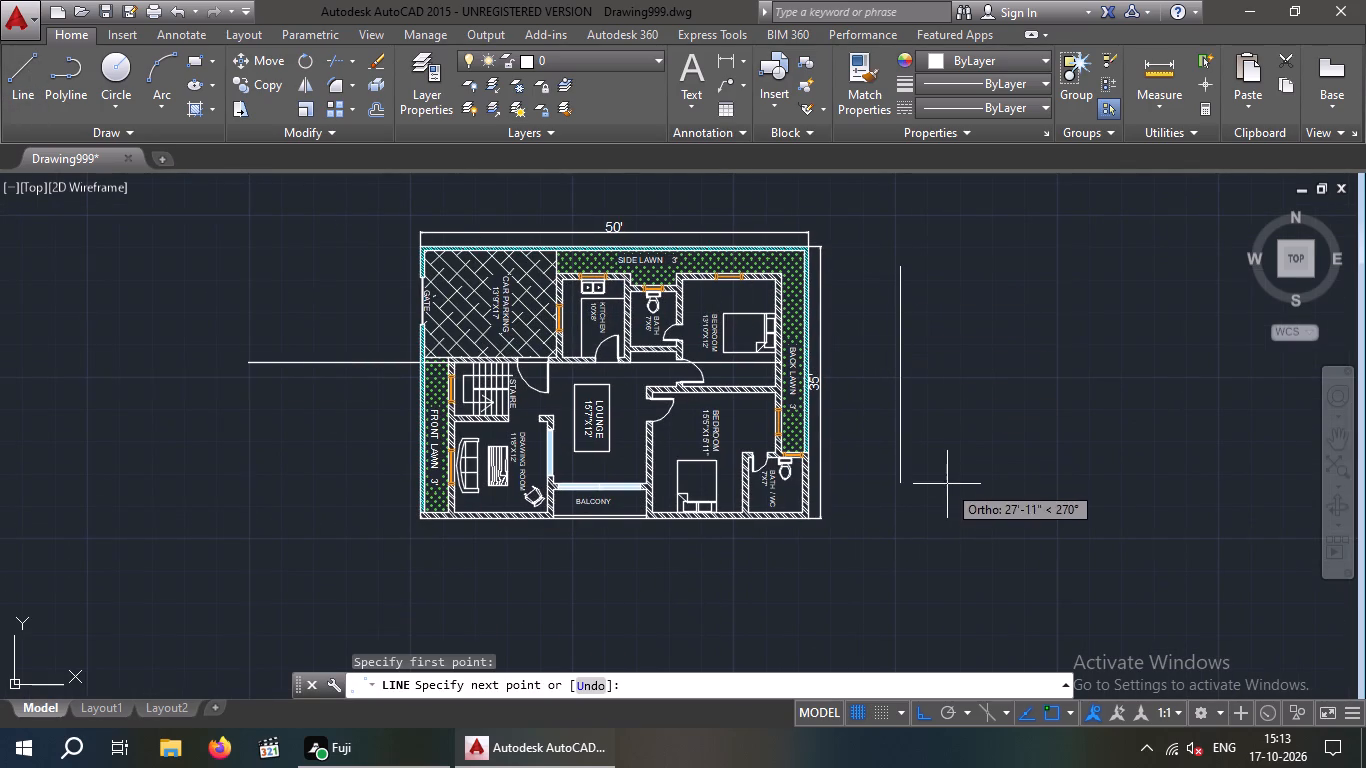
{"action": "left_click", "coordinate": [947, 484]}
{"action": "key", "text": "Escape"}
Extend the horizontal grid line past the back lawn to meet the vertical helper line.
{"action": "key", "text": "e"}
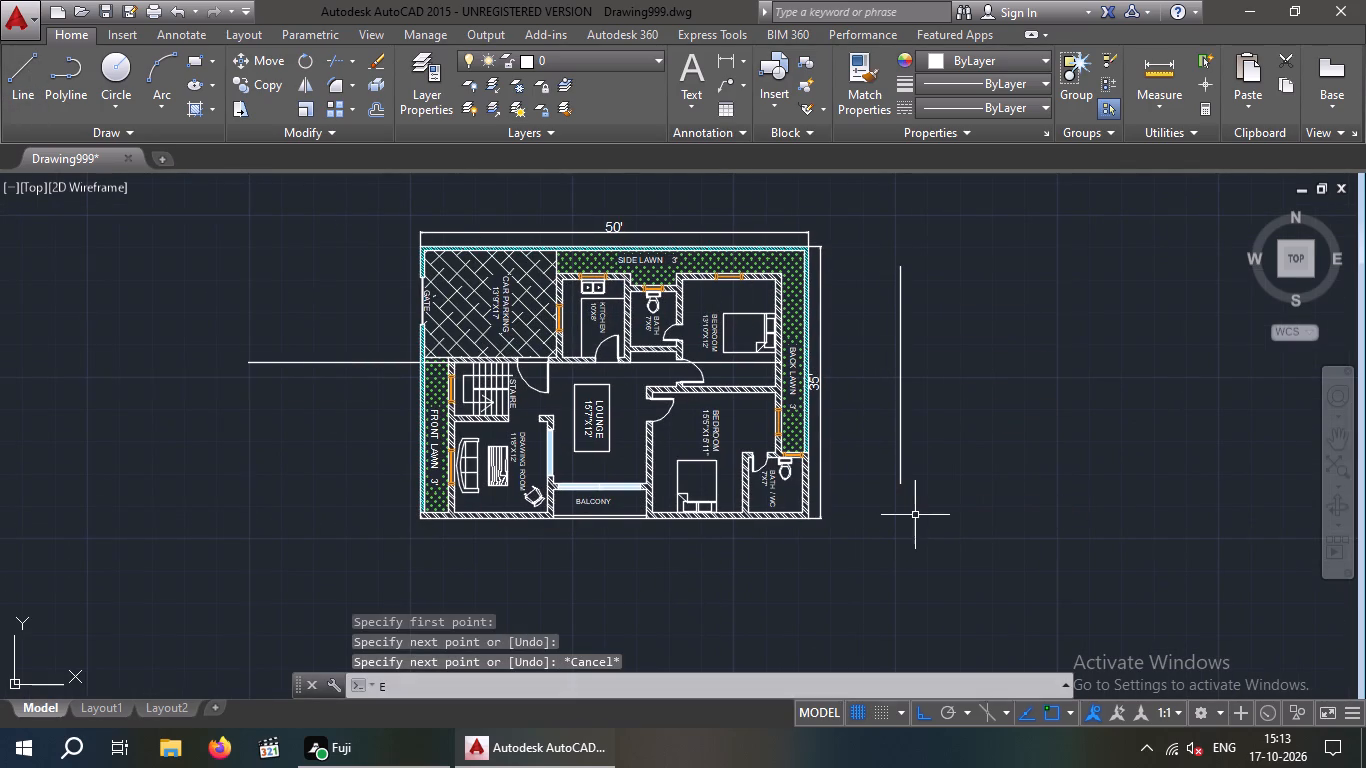
{"action": "key", "text": "x"}
{"action": "key", "text": "space"}
{"action": "key", "text": "space"}
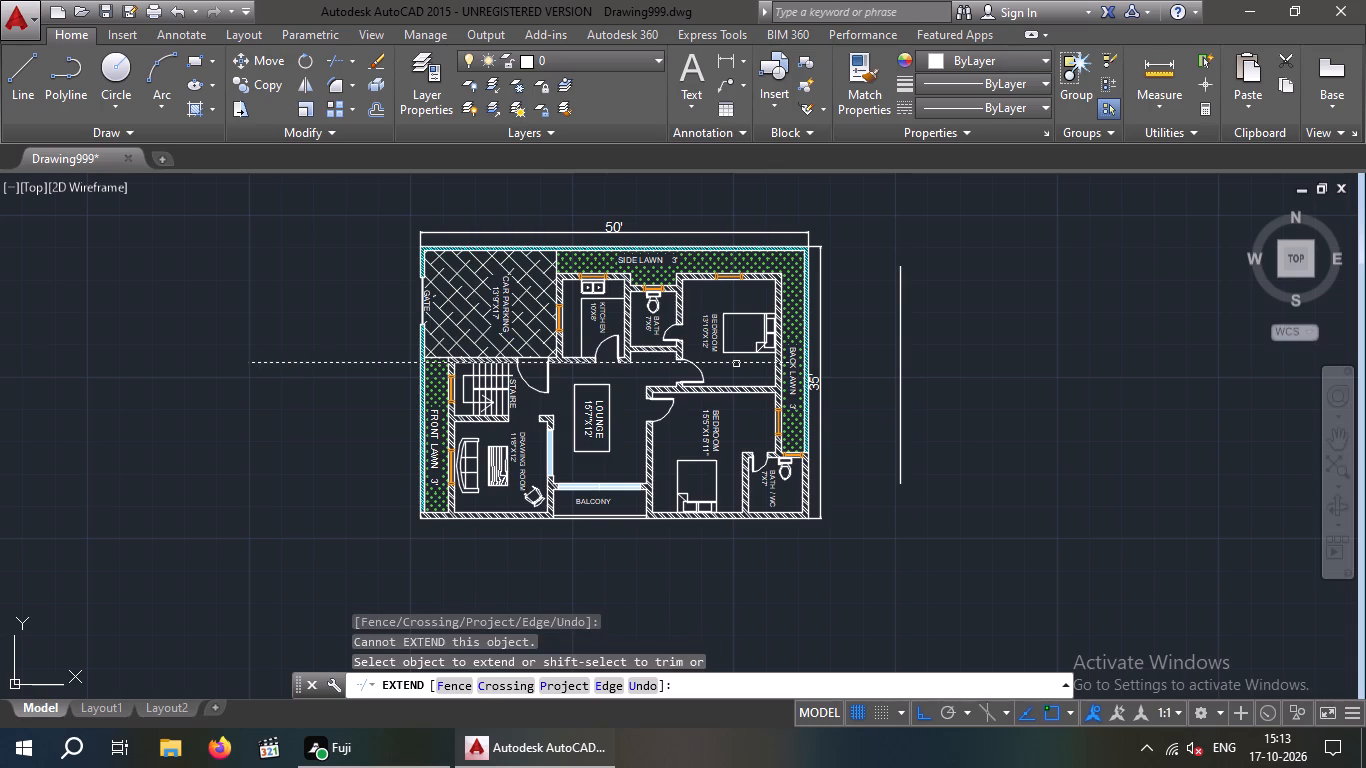
{"action": "left_click", "coordinate": [736, 362]}
{"action": "left_click", "coordinate": [739, 364]}
{"action": "left_click", "coordinate": [746, 365]}
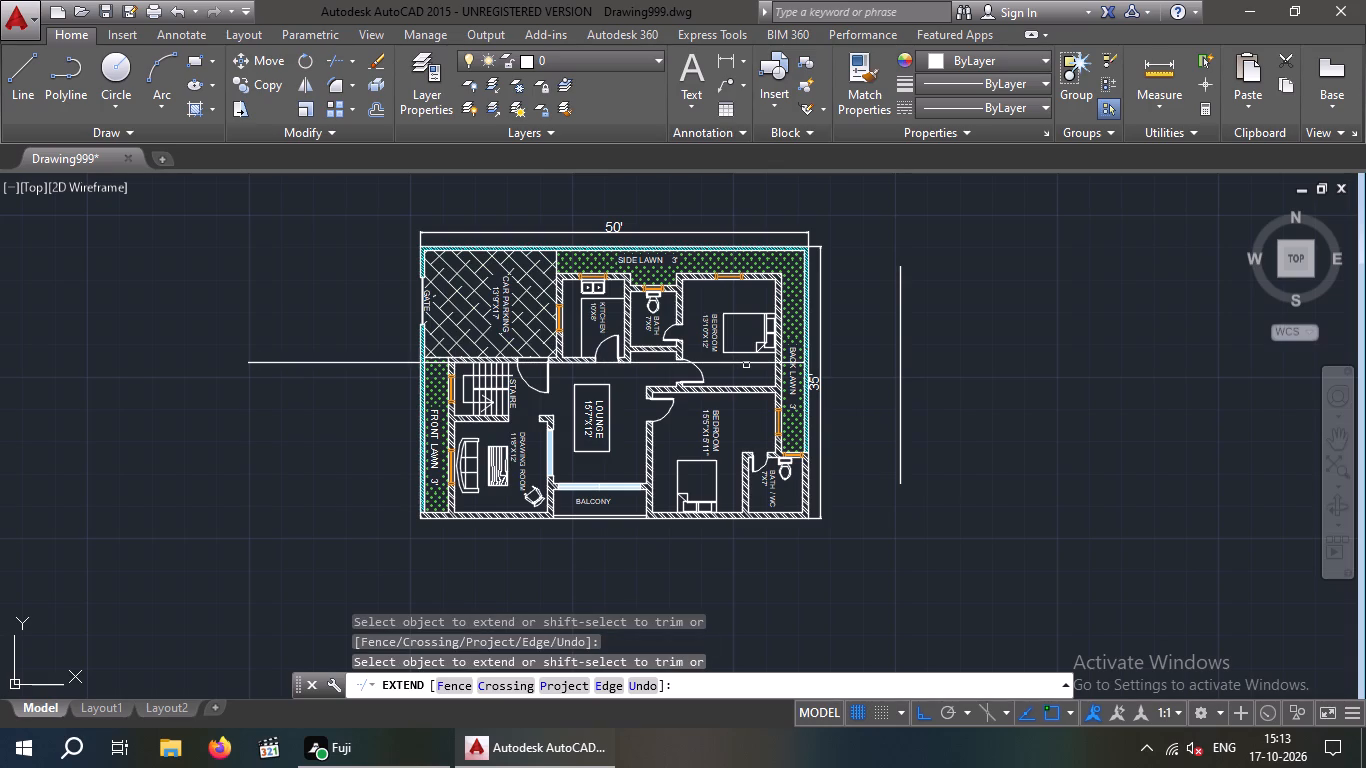
{"action": "left_click", "coordinate": [745, 362]}
{"action": "left_click", "coordinate": [745, 362]}
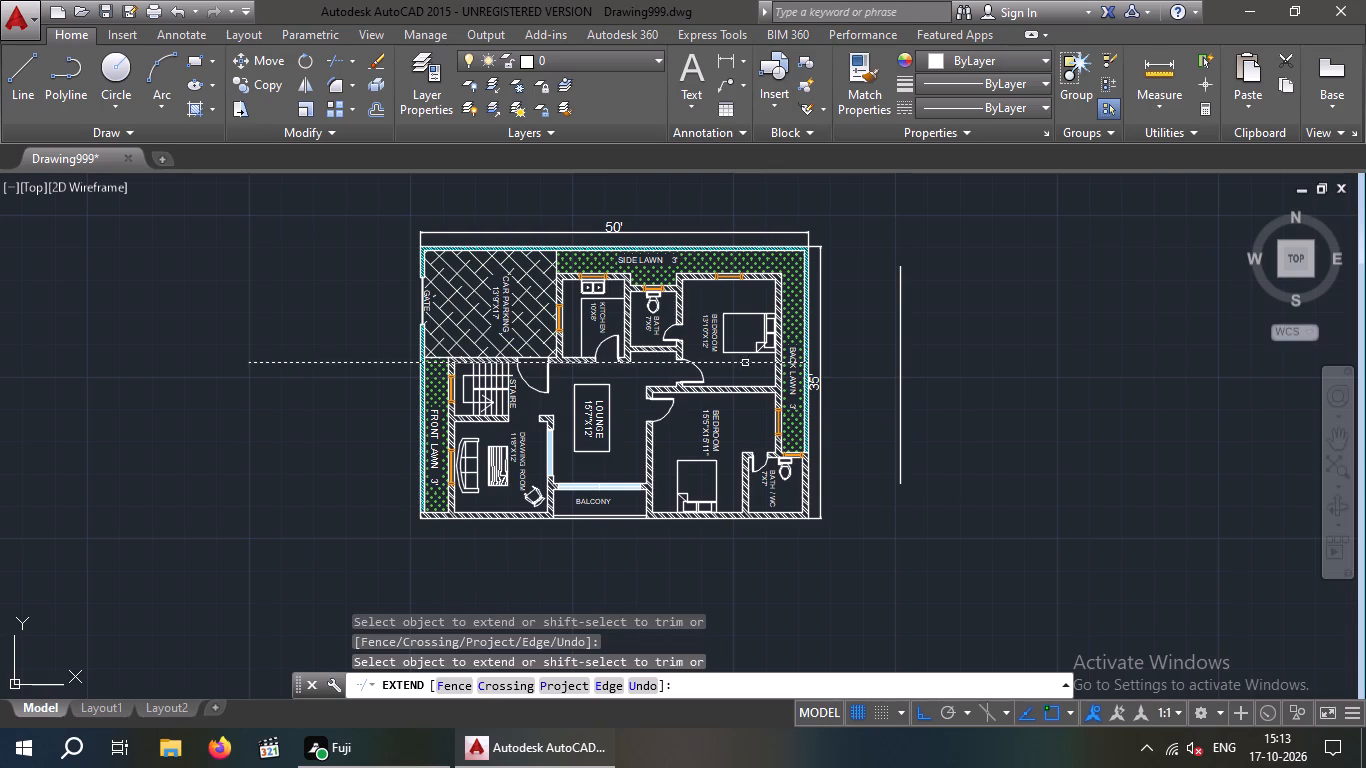
{"action": "left_click", "coordinate": [736, 364]}
{"action": "left_click", "coordinate": [736, 364]}
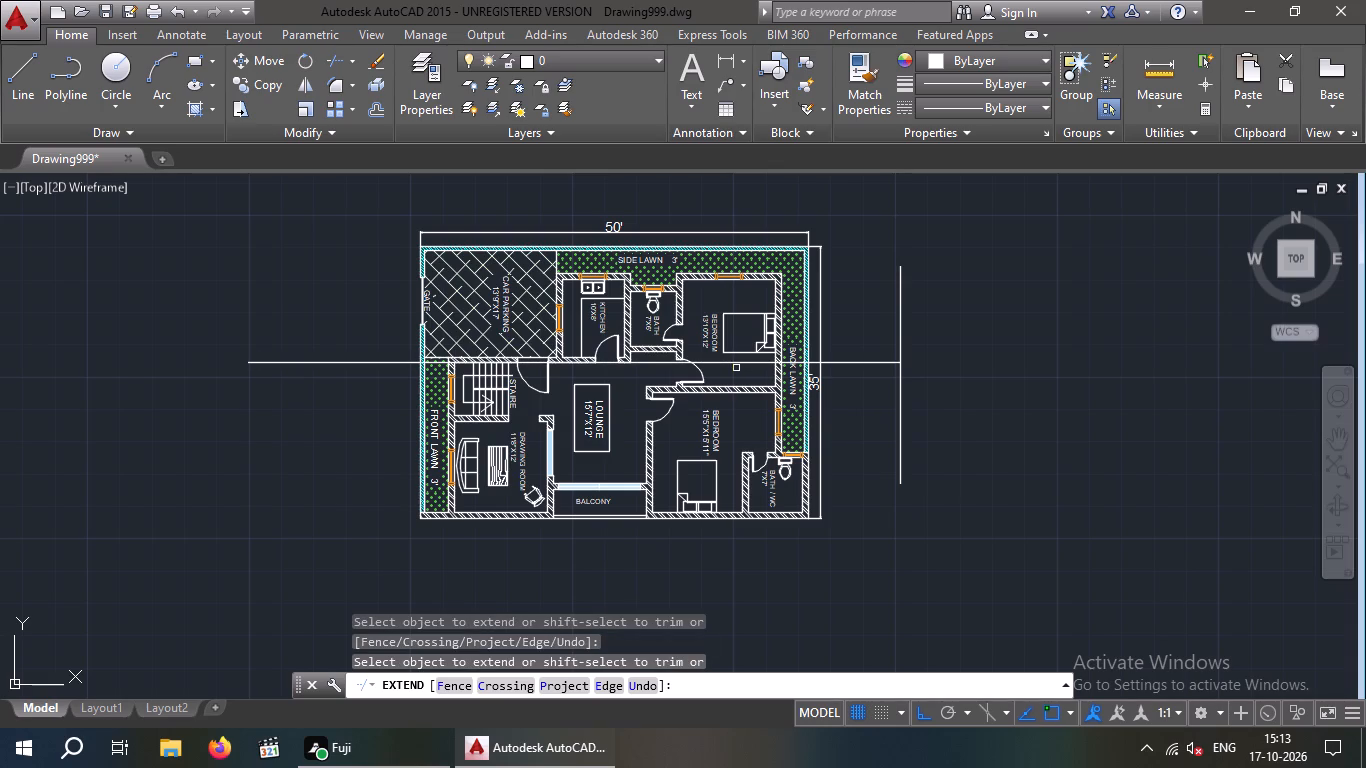
{"action": "key", "text": "Escape"}
Erase the vertical helper line beyond the back lawn.
{"action": "left_click_drag", "start_coordinate": [930, 285], "coordinate": [864, 319]}
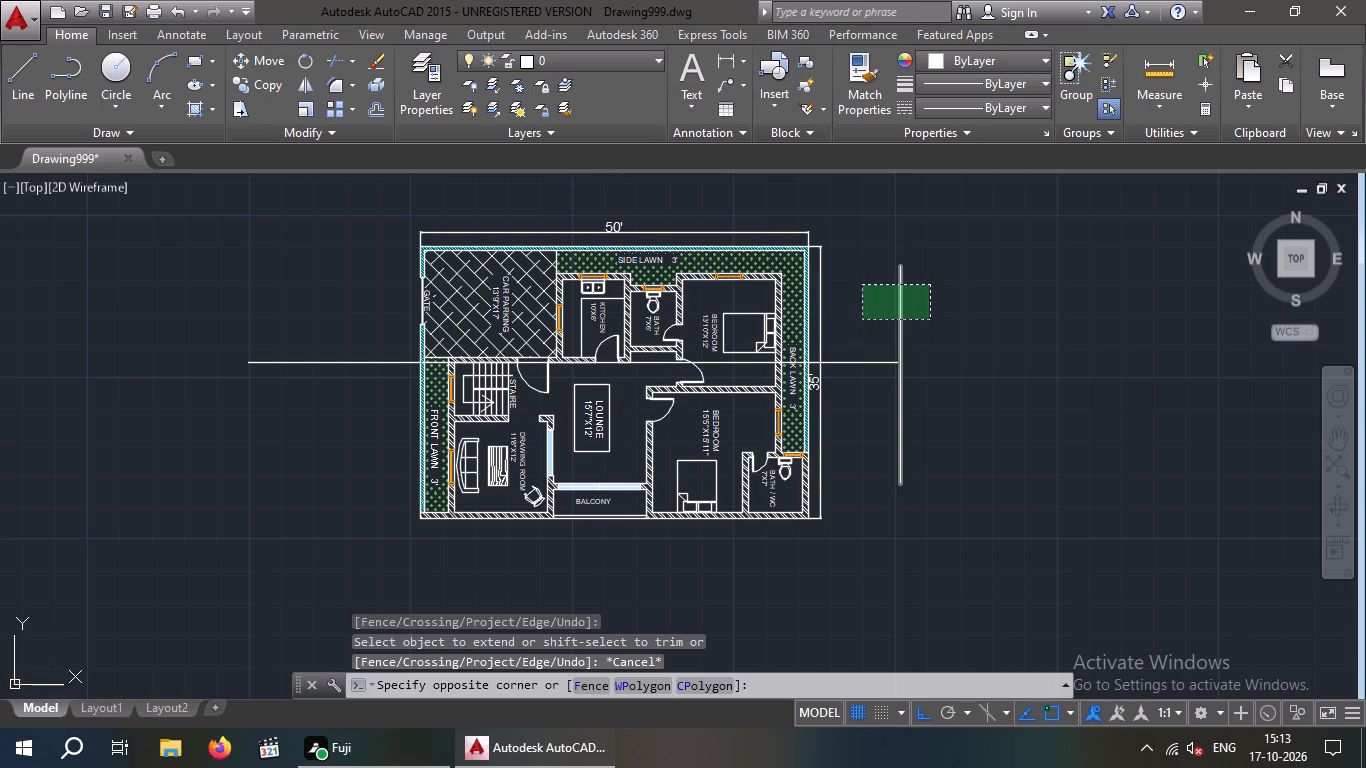
{"action": "left_click", "coordinate": [862, 320]}
{"action": "key", "text": "Delete"}
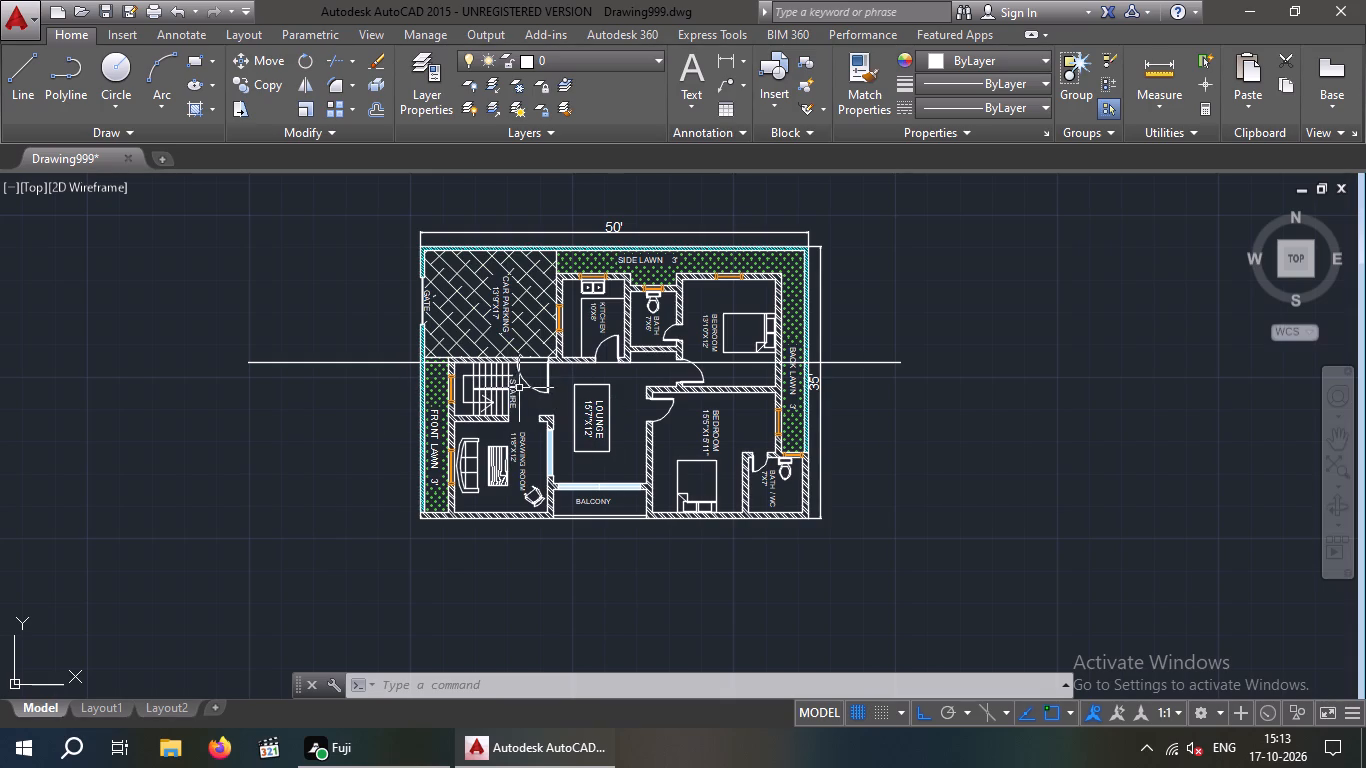
Move the horizontal grid line about 3'-5" straight down onto the wall between the two bedrooms.
{"action": "left_click_drag", "start_coordinate": [939, 371], "coordinate": [929, 376]}
{"action": "left_click", "coordinate": [880, 339]}
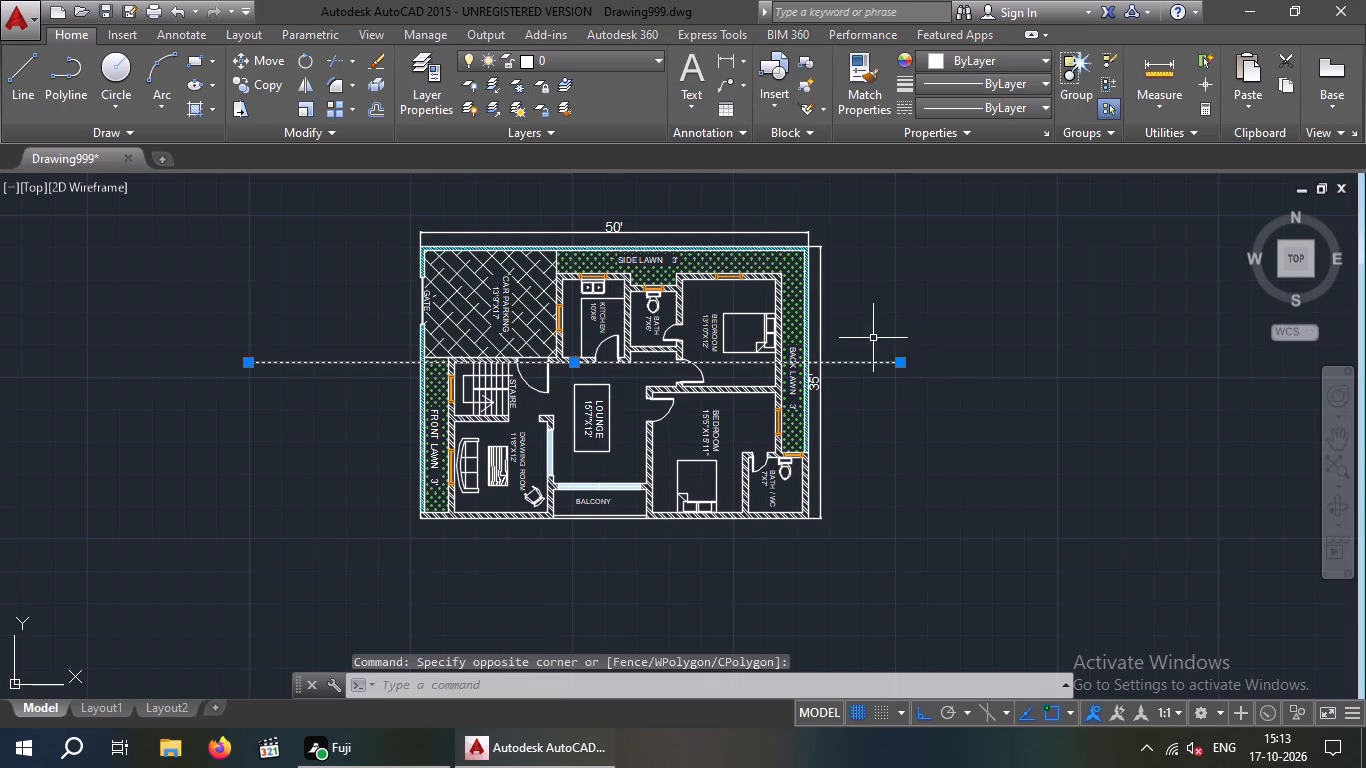
{"action": "left_click", "coordinate": [262, 64]}
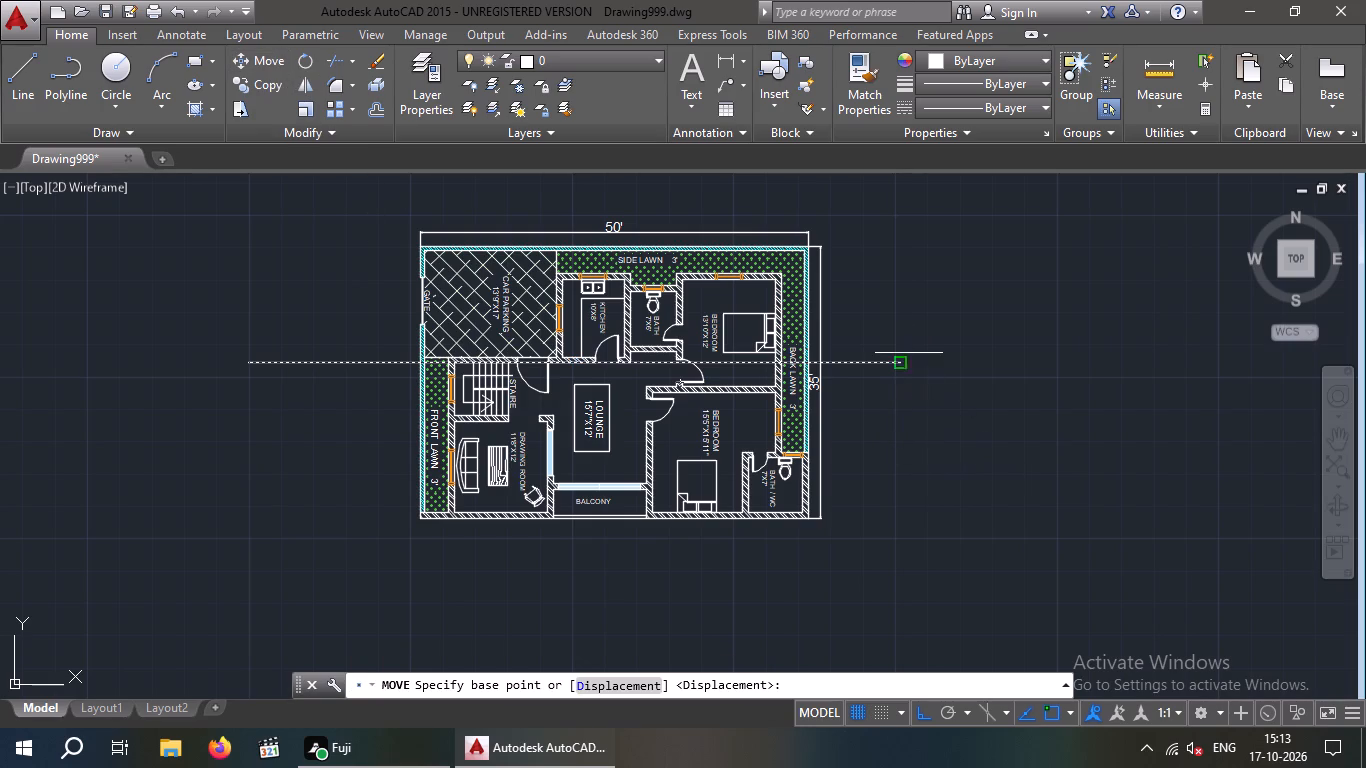
{"action": "left_click", "coordinate": [902, 366]}
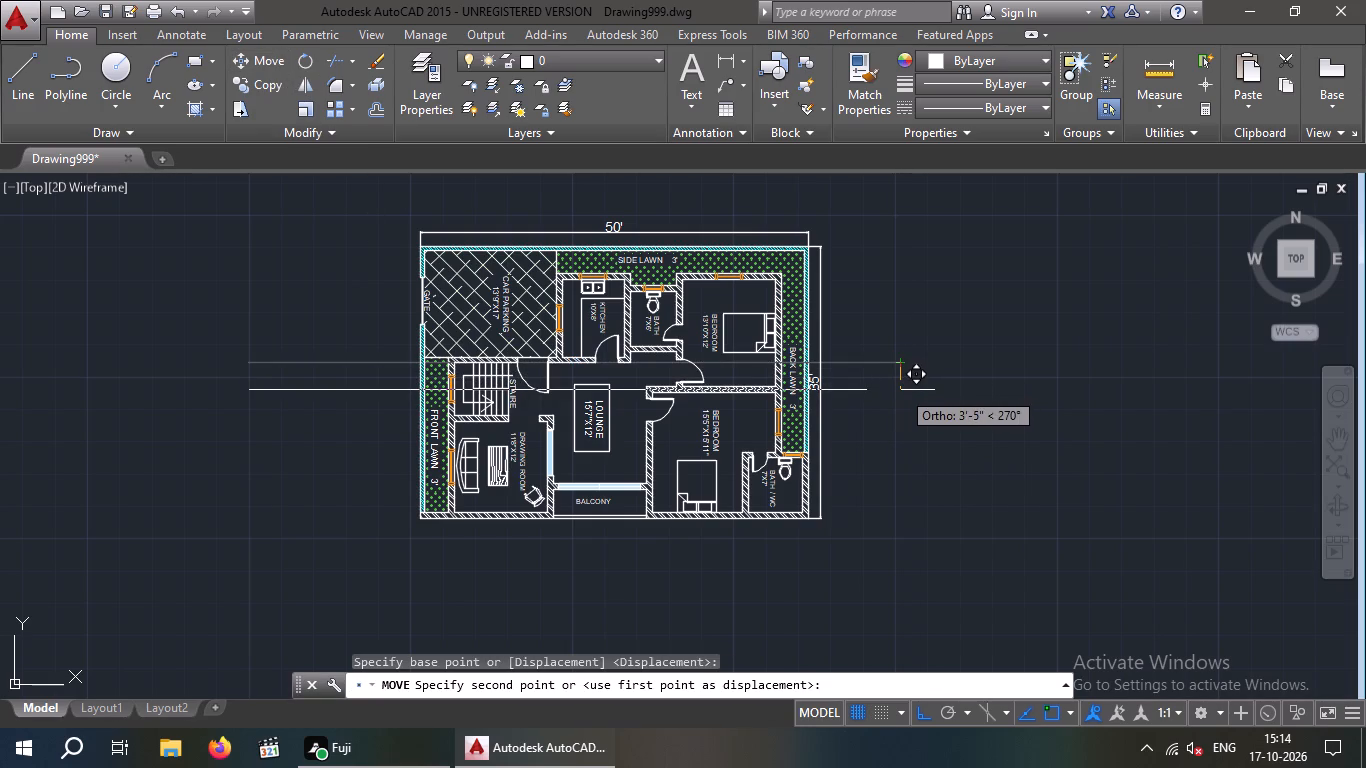
{"action": "scroll", "coordinate": [901, 390], "scroll_direction": "up", "scroll_amount": 1}
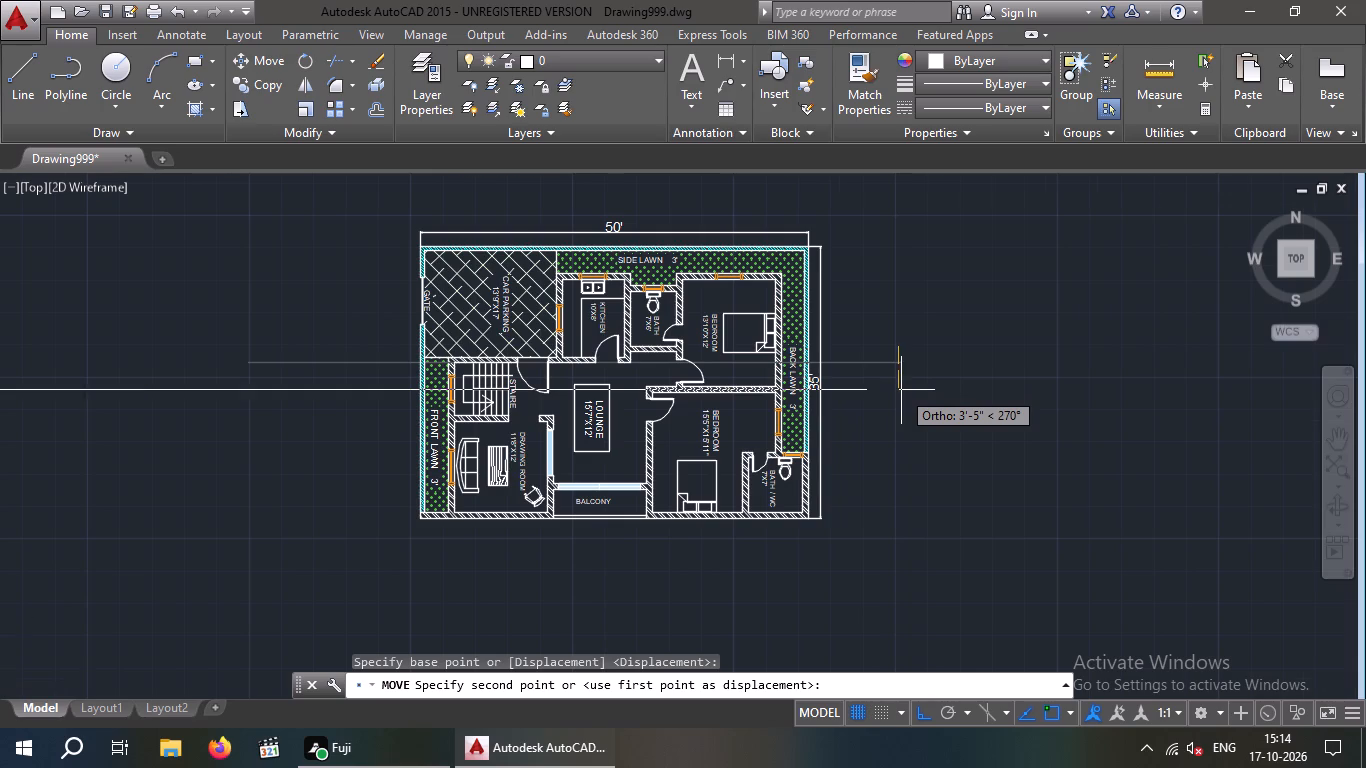
{"action": "scroll", "coordinate": [901, 390], "scroll_direction": "up", "scroll_amount": 2}
{"action": "scroll", "coordinate": [901, 390], "scroll_direction": "down", "scroll_amount": 1}
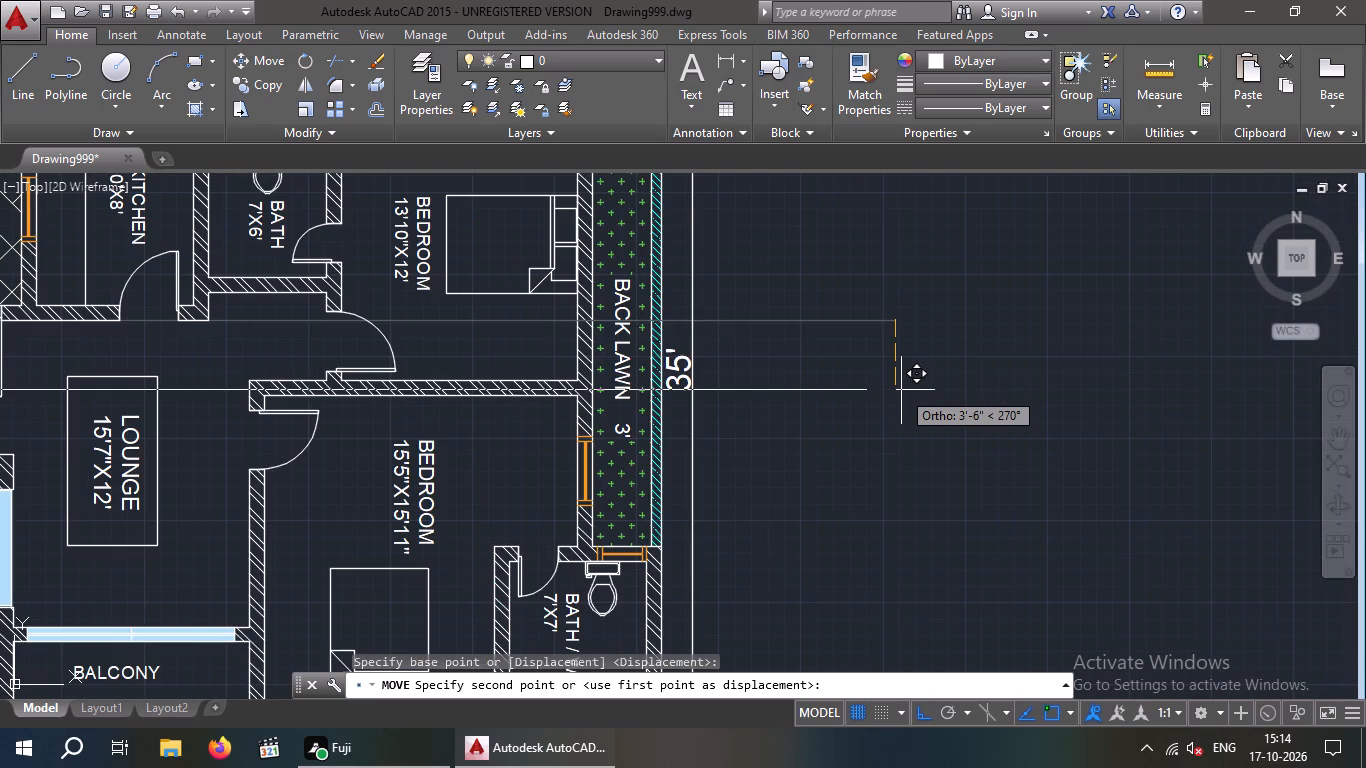
{"action": "scroll", "coordinate": [901, 390], "scroll_direction": "down", "scroll_amount": 1}
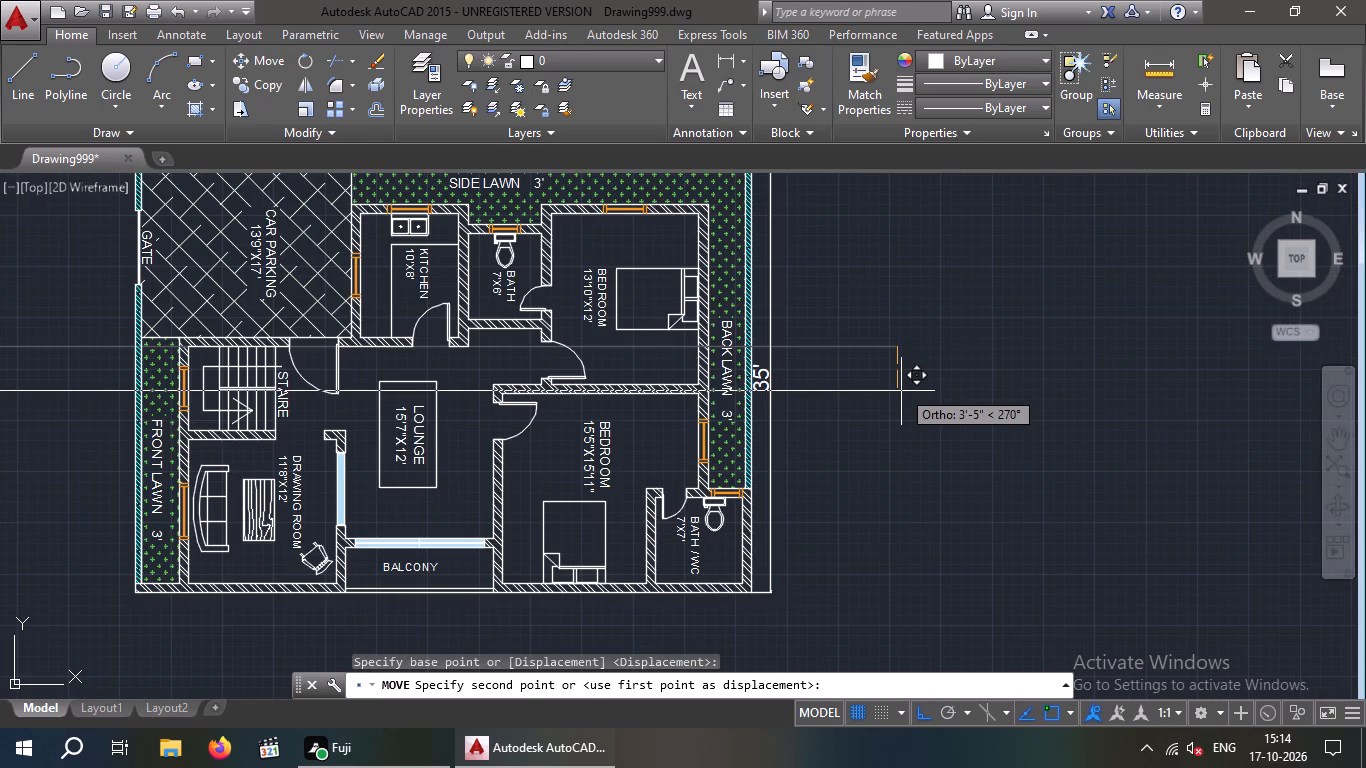
{"action": "left_click", "coordinate": [901, 389]}
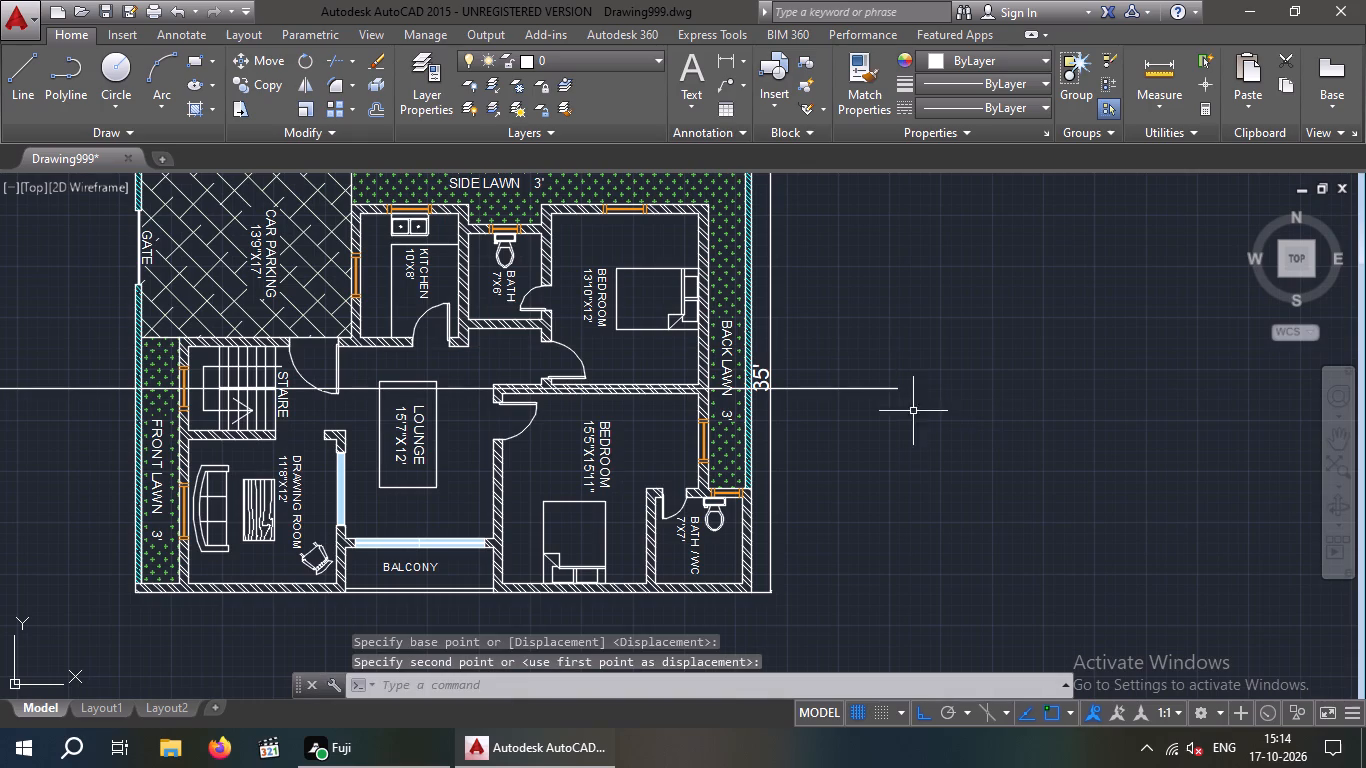
{"action": "scroll", "coordinate": [324, 401], "scroll_direction": "up", "scroll_amount": 3}
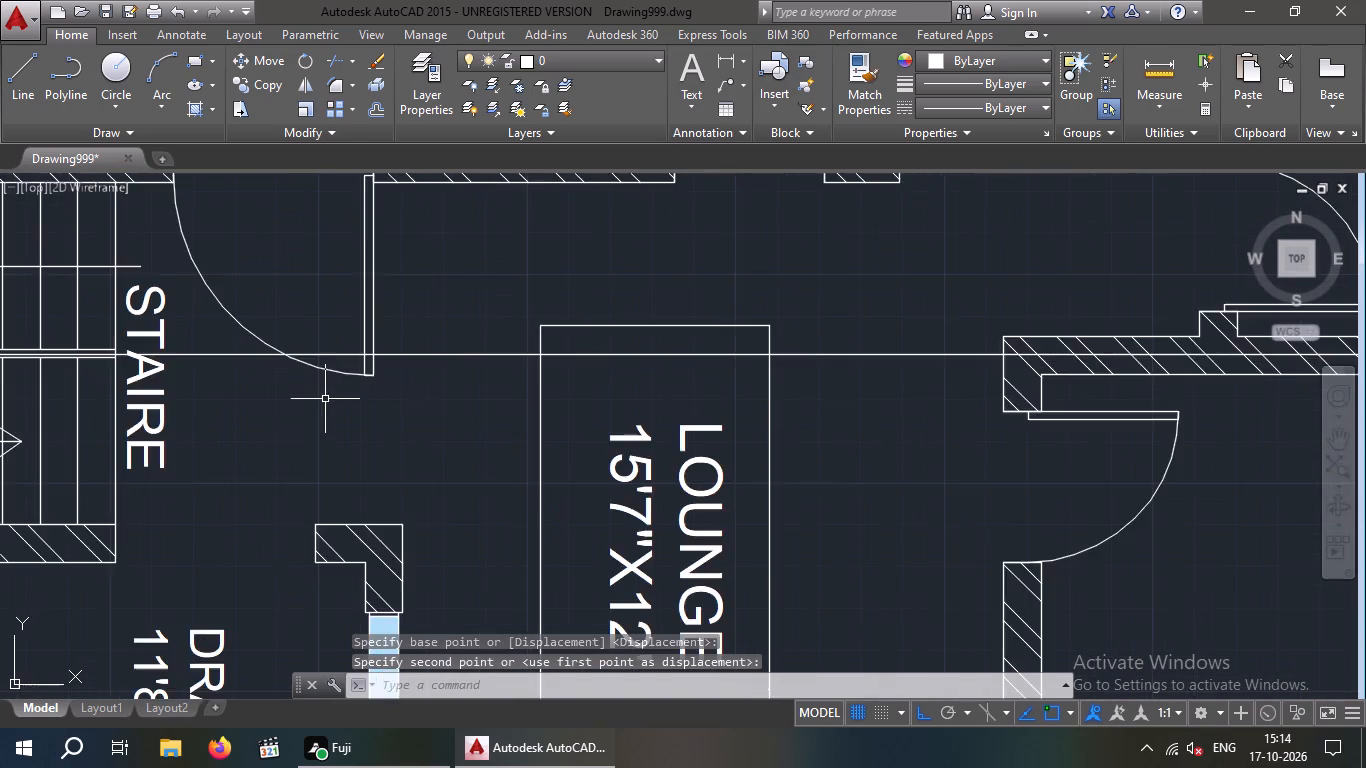
{"action": "scroll", "coordinate": [339, 399], "scroll_direction": "down", "scroll_amount": 3}
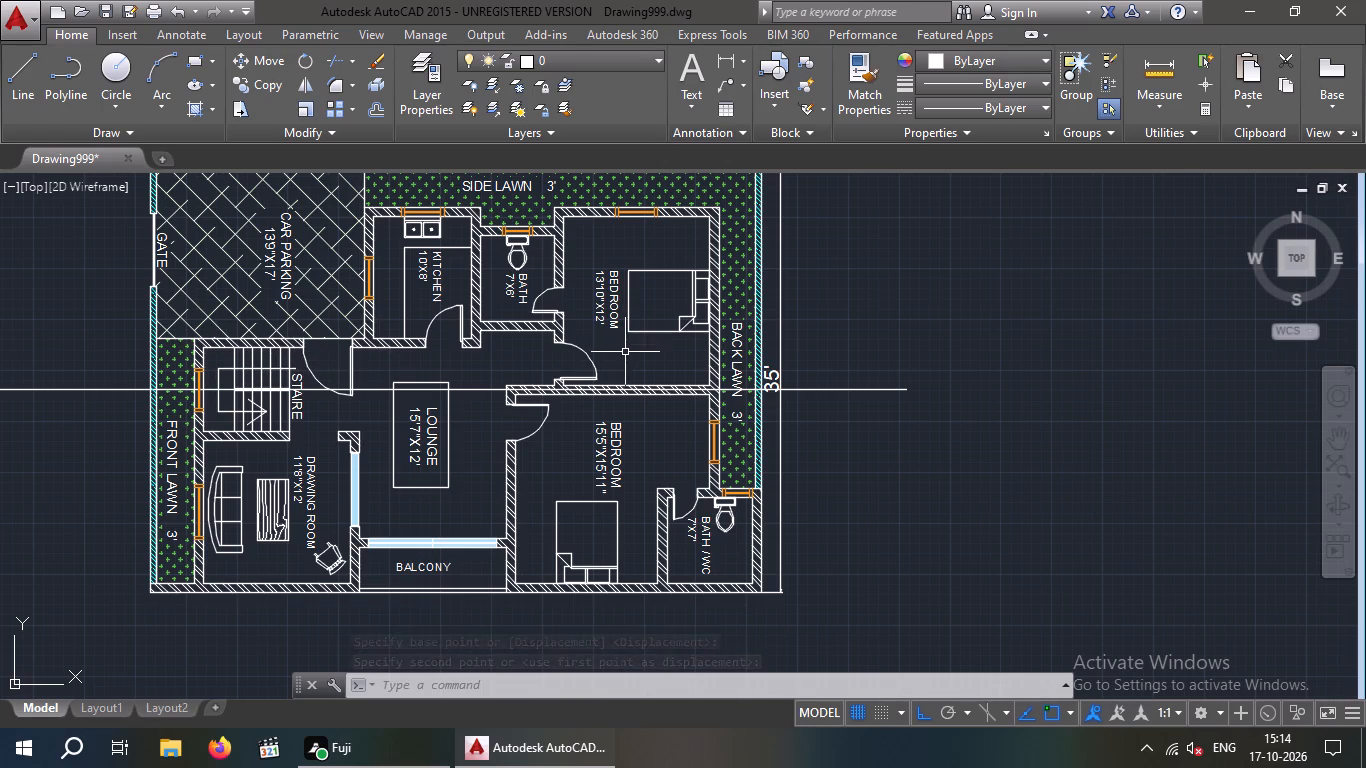
Rotate the whole plan with its dimensions and the grid line 180° about the upper end of the 35' dimension.
{"action": "scroll", "coordinate": [625, 353], "scroll_direction": "down", "scroll_amount": 2}
{"action": "left_click_drag", "start_coordinate": [303, 239], "coordinate": [375, 246]}
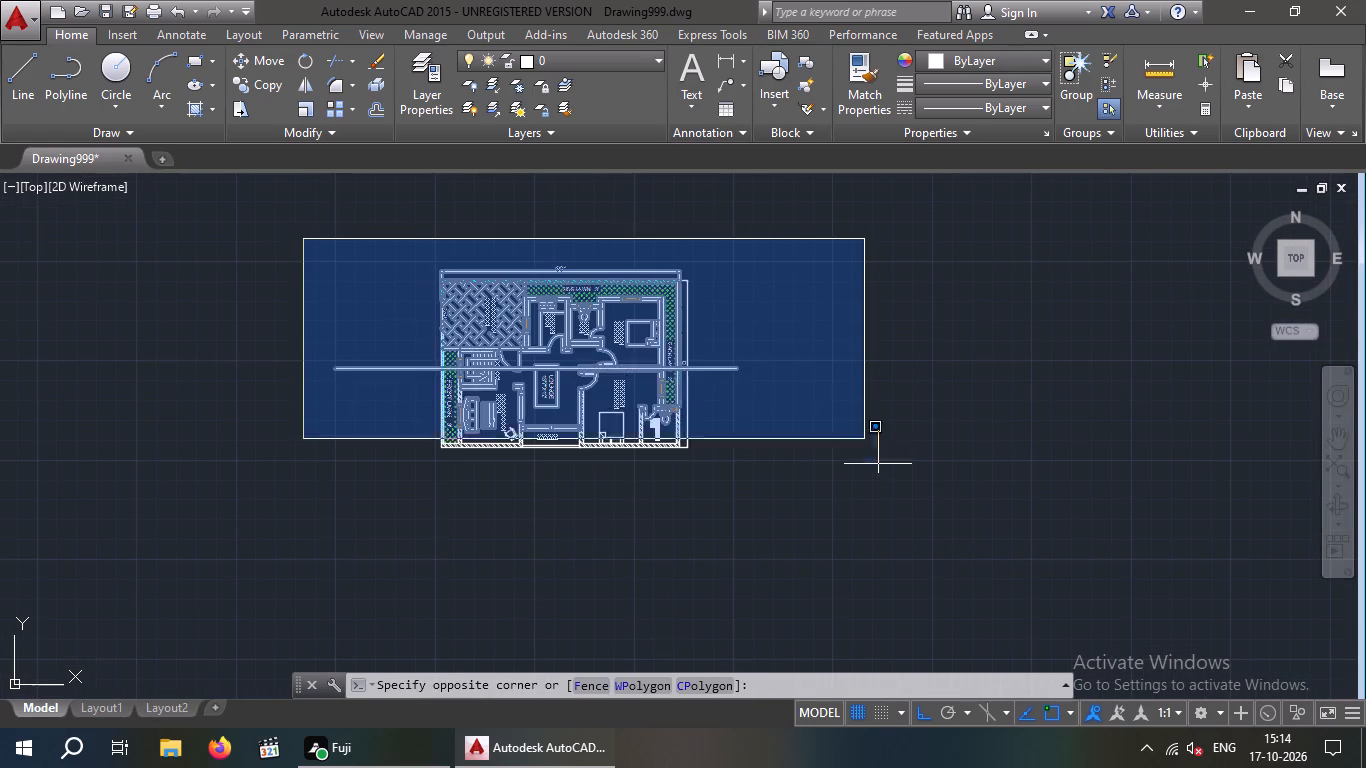
{"action": "left_click", "coordinate": [873, 510]}
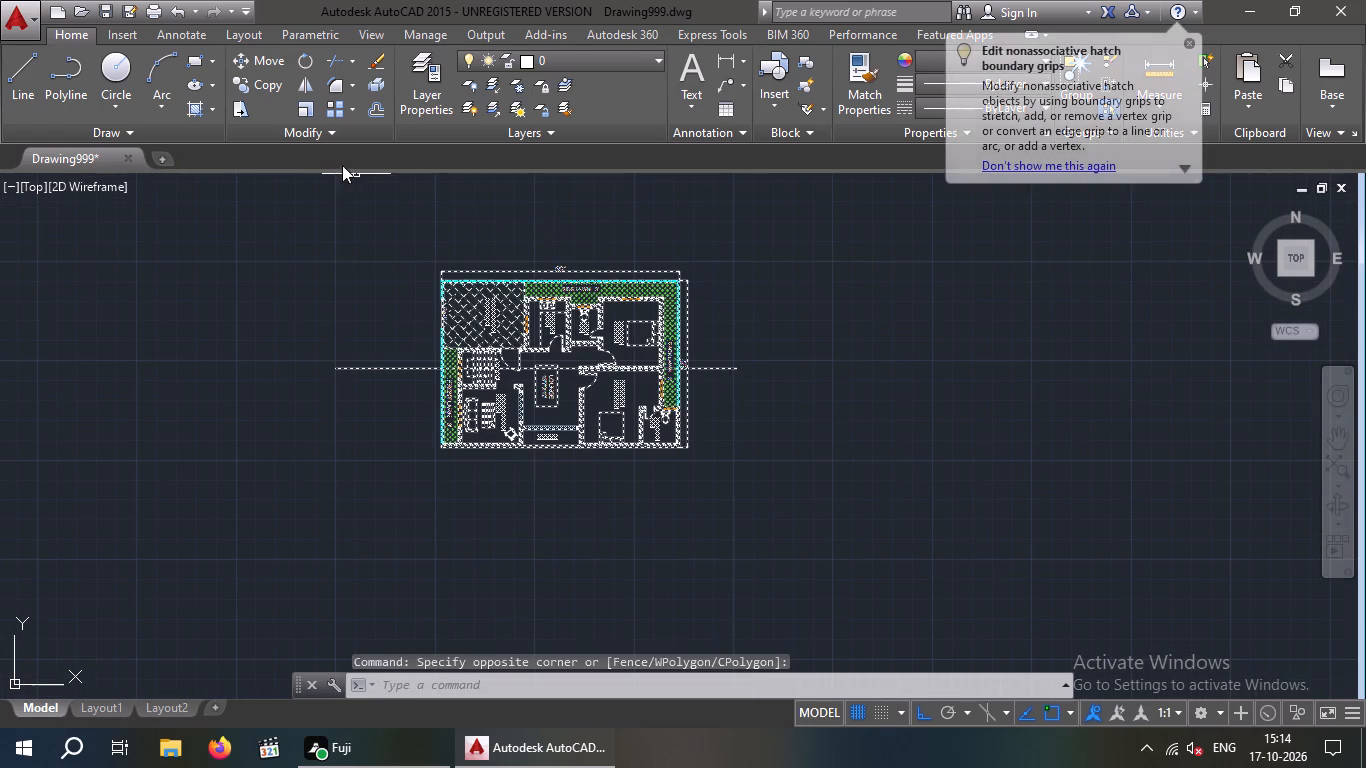
{"action": "left_click", "coordinate": [304, 54]}
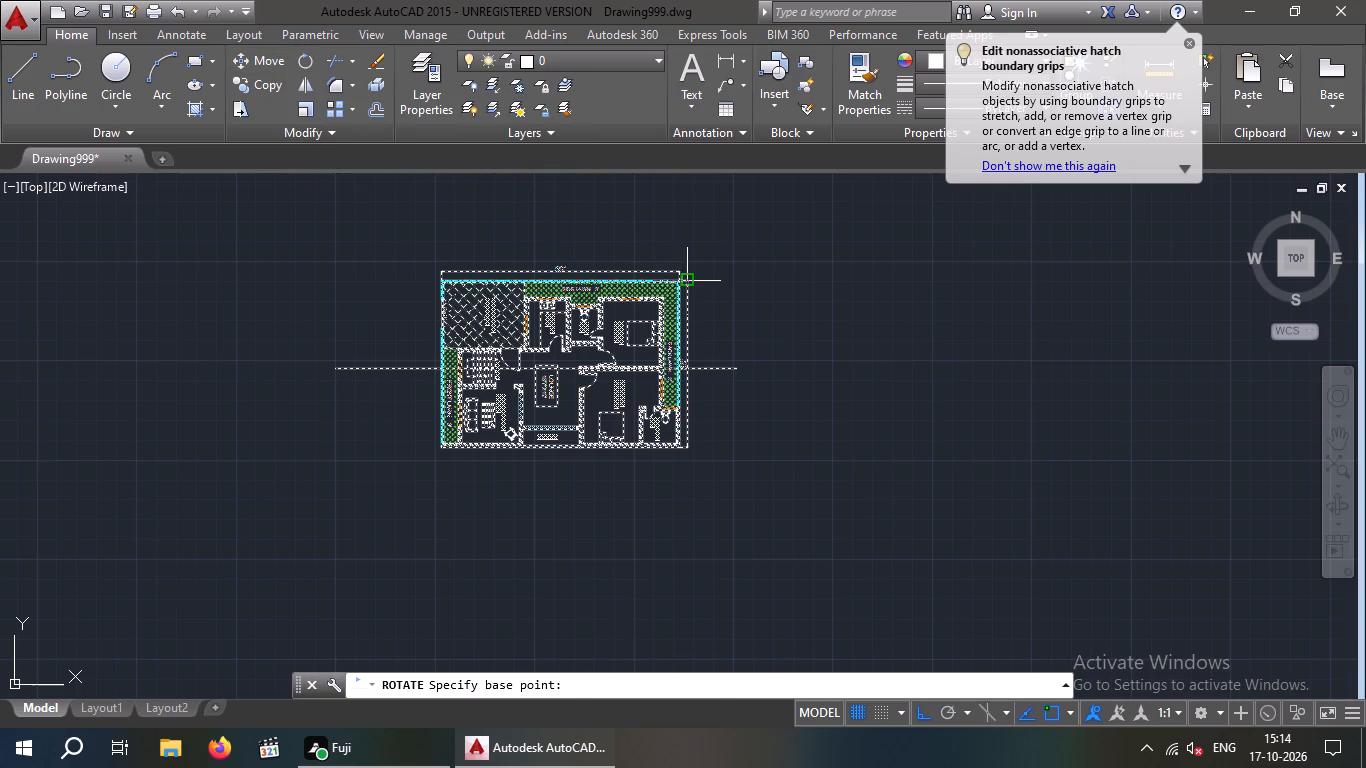
{"action": "left_click", "coordinate": [683, 278]}
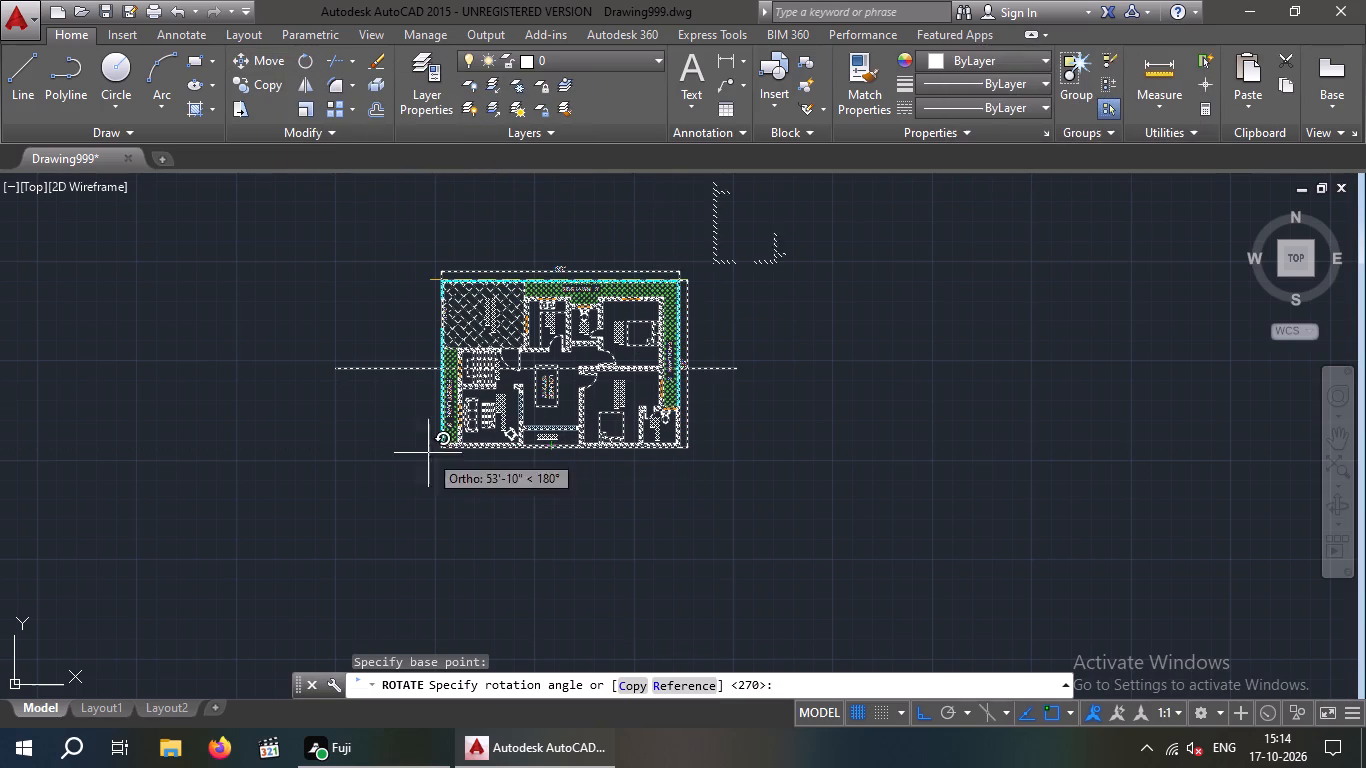
{"action": "left_click", "coordinate": [332, 273]}
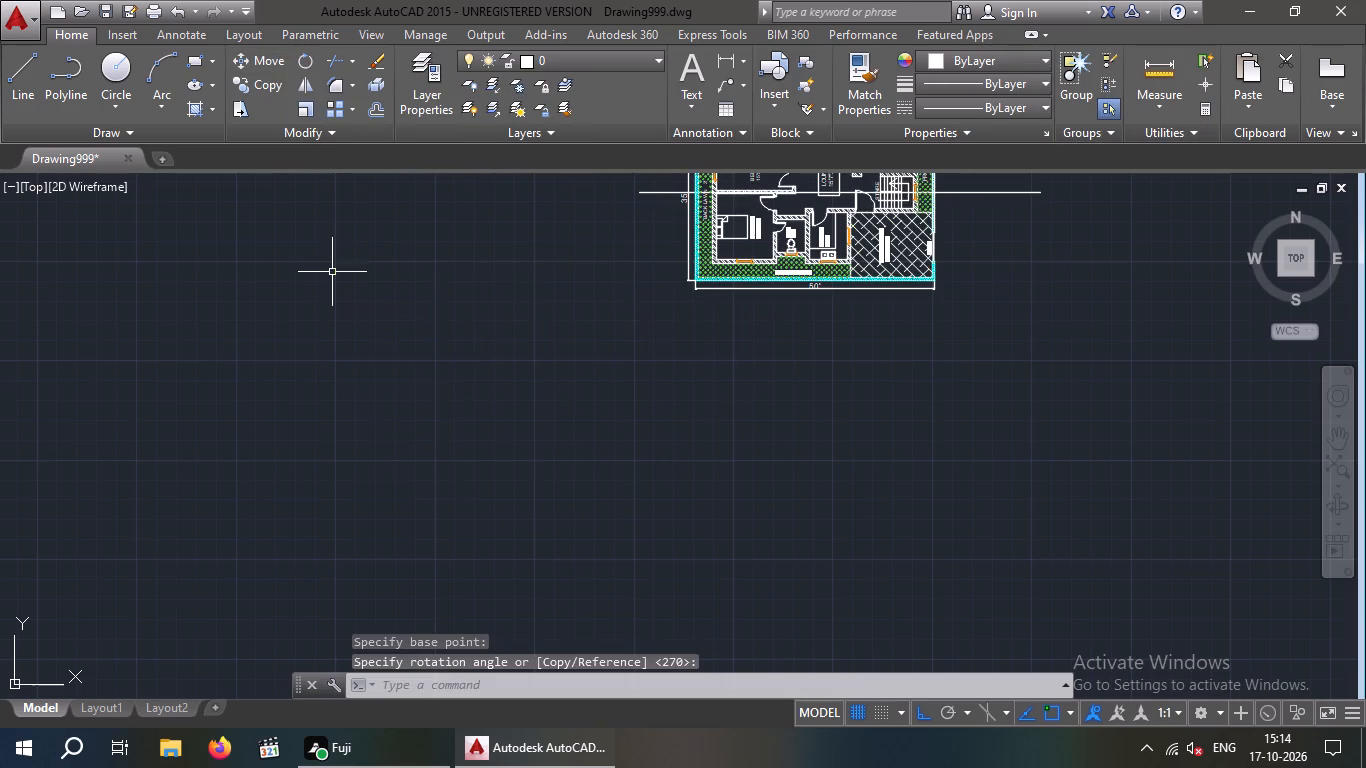
Examine how the horizontal grid line crosses the walls, lounge, staircase and lawns of the rotated plan.
{"action": "scroll", "coordinate": [492, 278], "scroll_direction": "down", "scroll_amount": 1}
{"action": "middle_click_drag", "start_coordinate": [443, 307], "coordinate": [125, 388]}
{"action": "scroll", "coordinate": [352, 325], "scroll_direction": "up", "scroll_amount": 3}
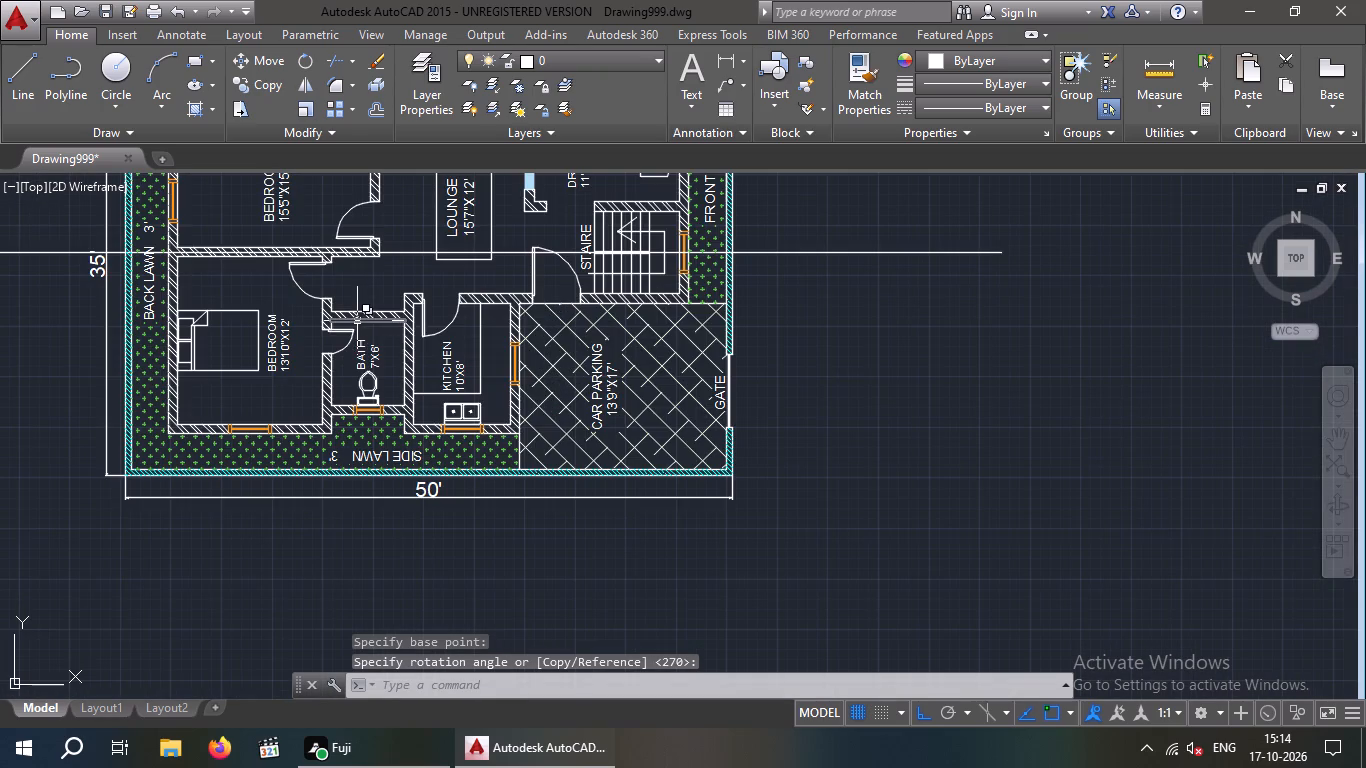
{"action": "scroll", "coordinate": [357, 323], "scroll_direction": "up", "scroll_amount": 1}
{"action": "middle_click_drag", "start_coordinate": [353, 340], "coordinate": [346, 388]}
{"action": "scroll", "coordinate": [351, 364], "scroll_direction": "down", "scroll_amount": 1}
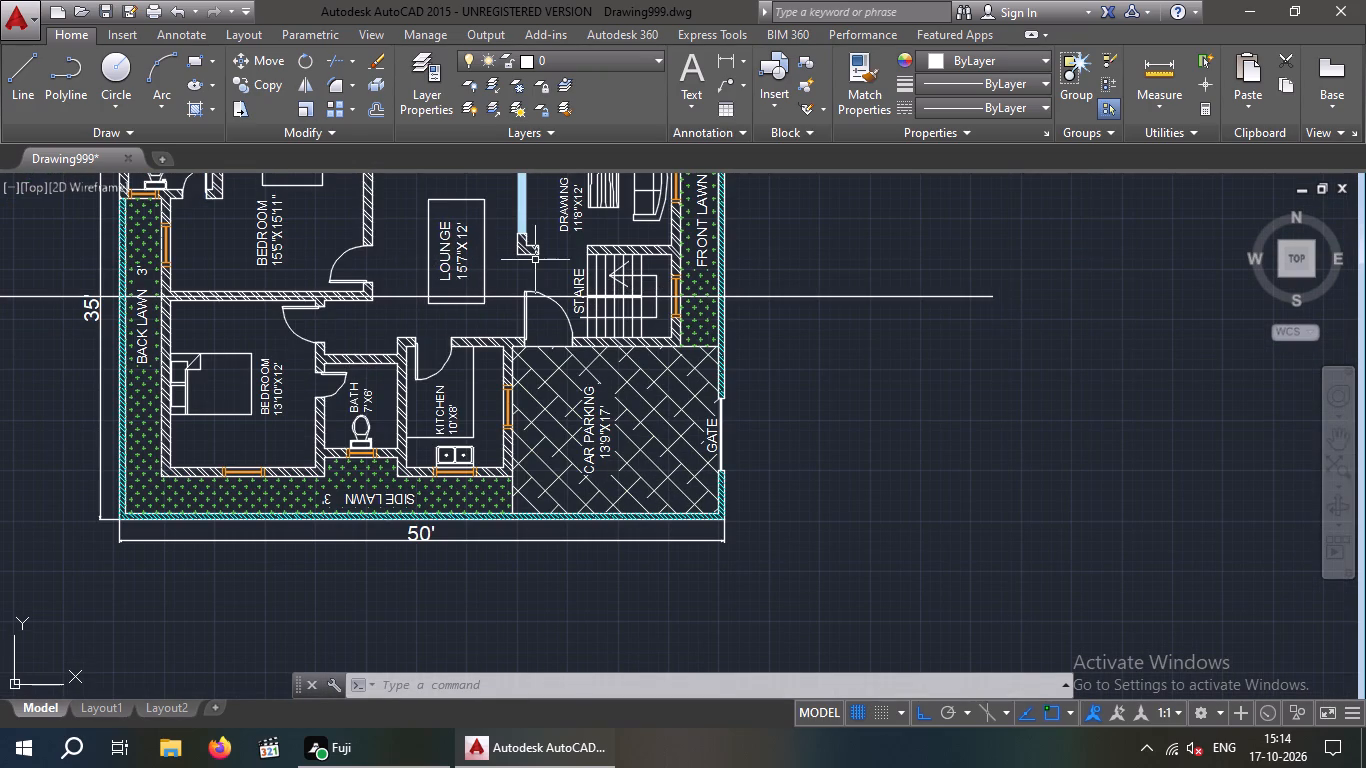
{"action": "middle_click_drag", "start_coordinate": [430, 264], "coordinate": [518, 315]}
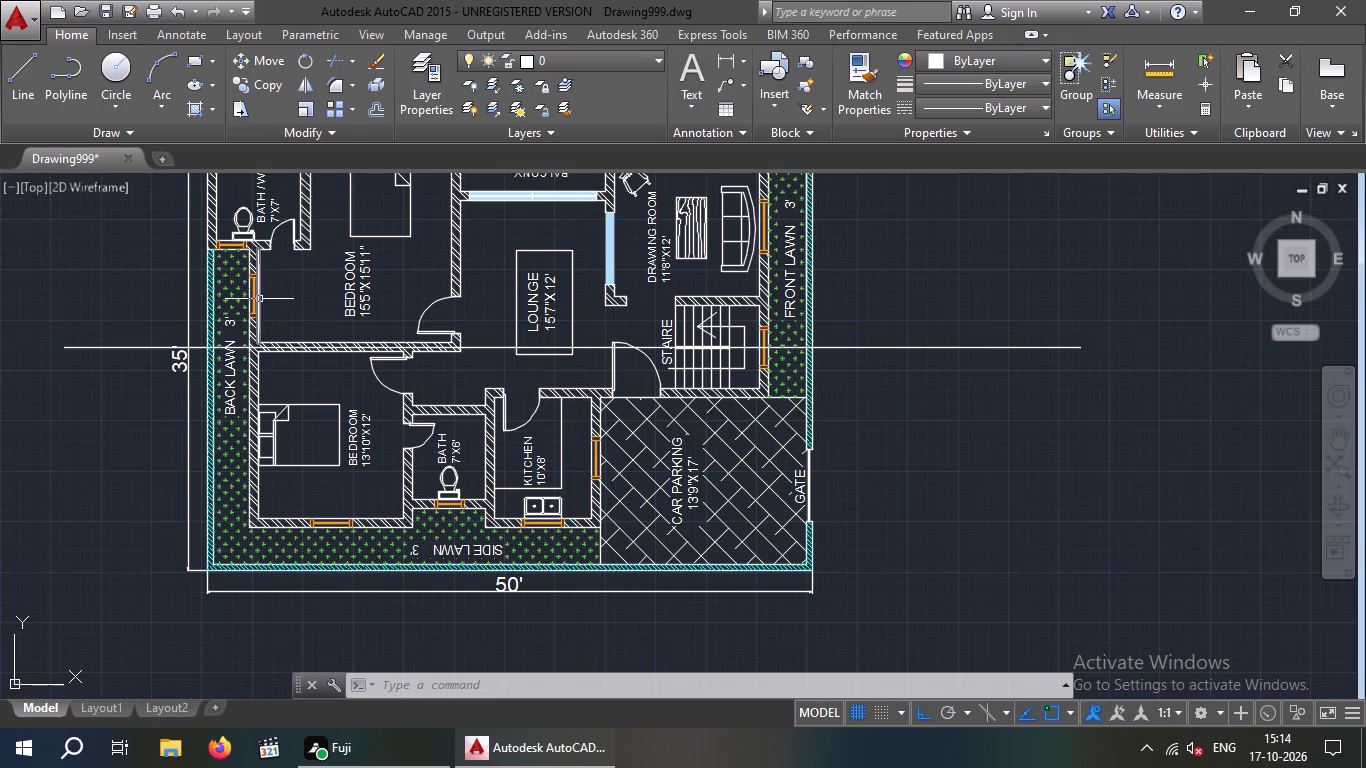
{"action": "scroll", "coordinate": [279, 294], "scroll_direction": "down", "scroll_amount": 1}
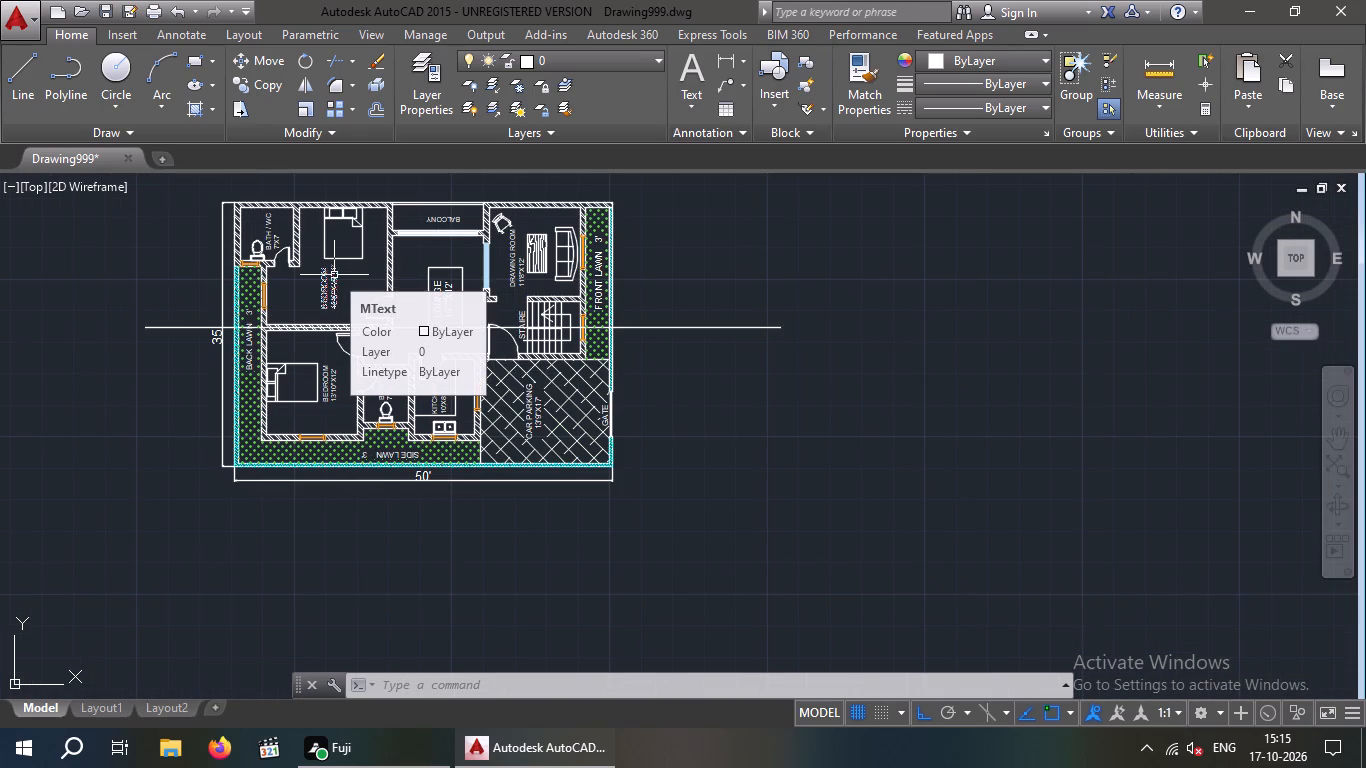
{"action": "scroll", "coordinate": [230, 327], "scroll_direction": "up", "scroll_amount": 3}
{"action": "scroll", "coordinate": [230, 327], "scroll_direction": "down", "scroll_amount": 2}
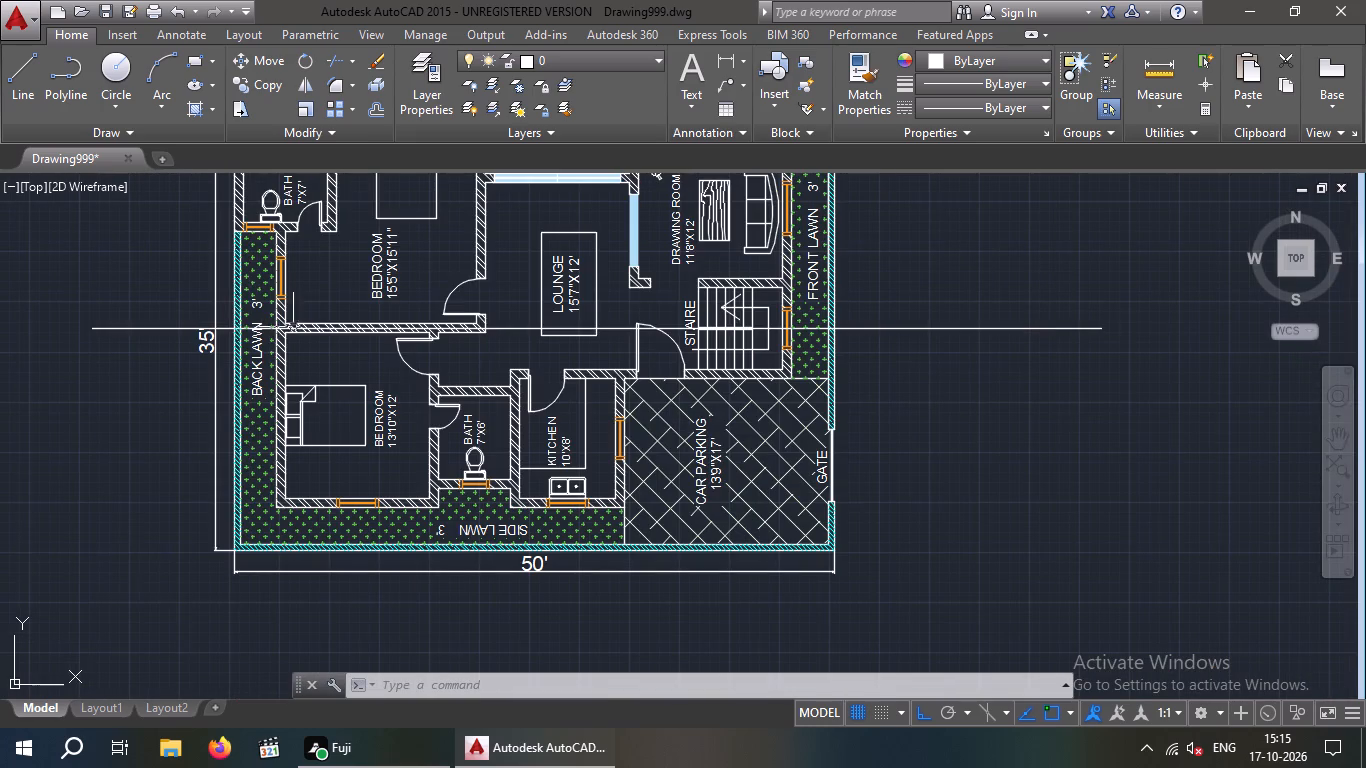
{"action": "scroll", "coordinate": [789, 333], "scroll_direction": "up", "scroll_amount": 3}
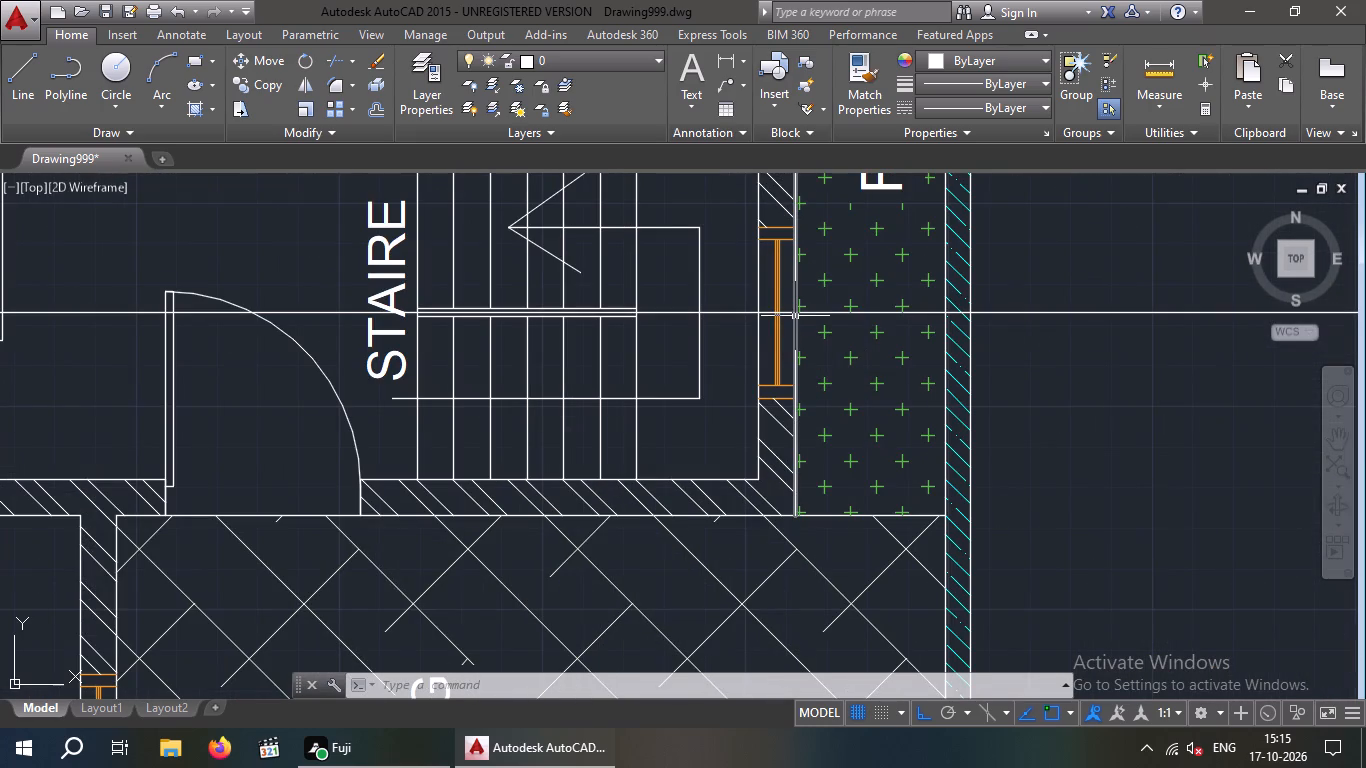
{"action": "scroll", "coordinate": [741, 340], "scroll_direction": "down", "scroll_amount": 2}
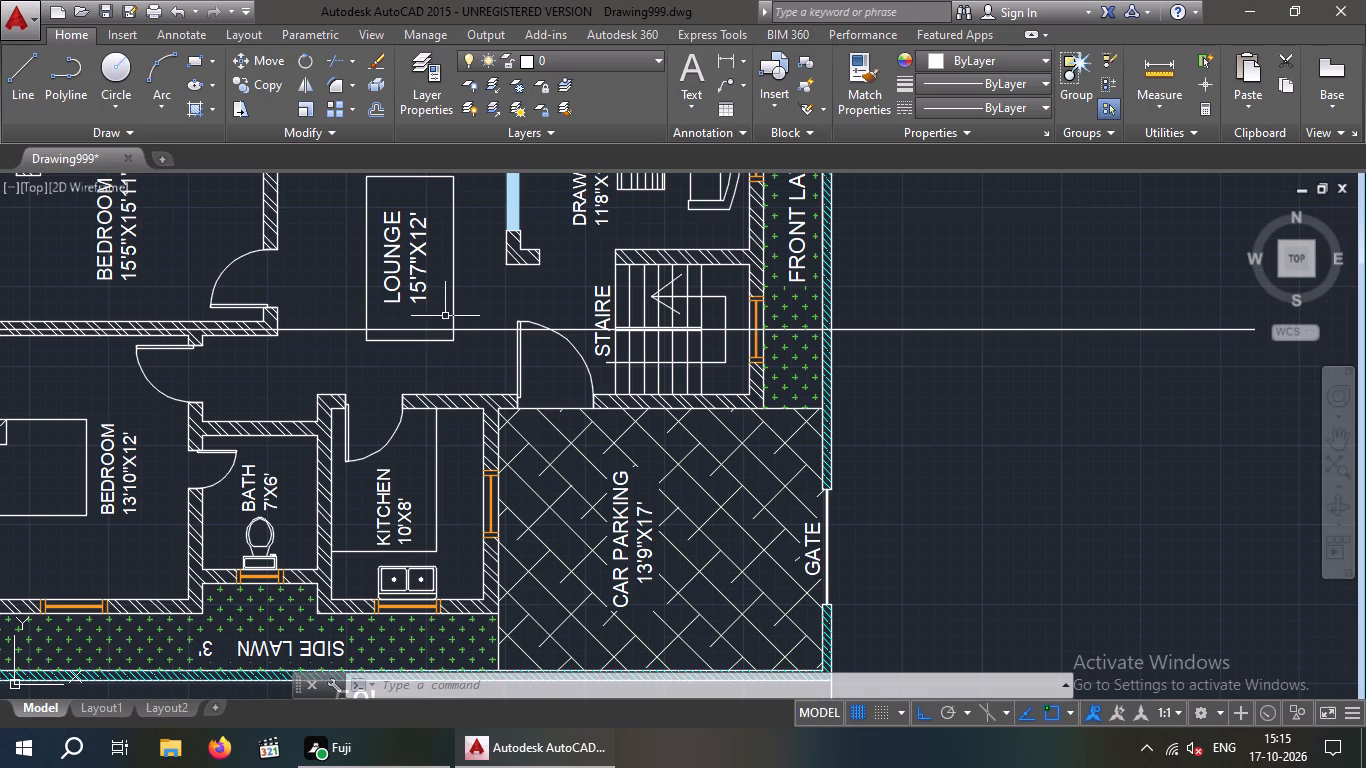
{"action": "middle_click_drag", "start_coordinate": [411, 336], "coordinate": [481, 338]}
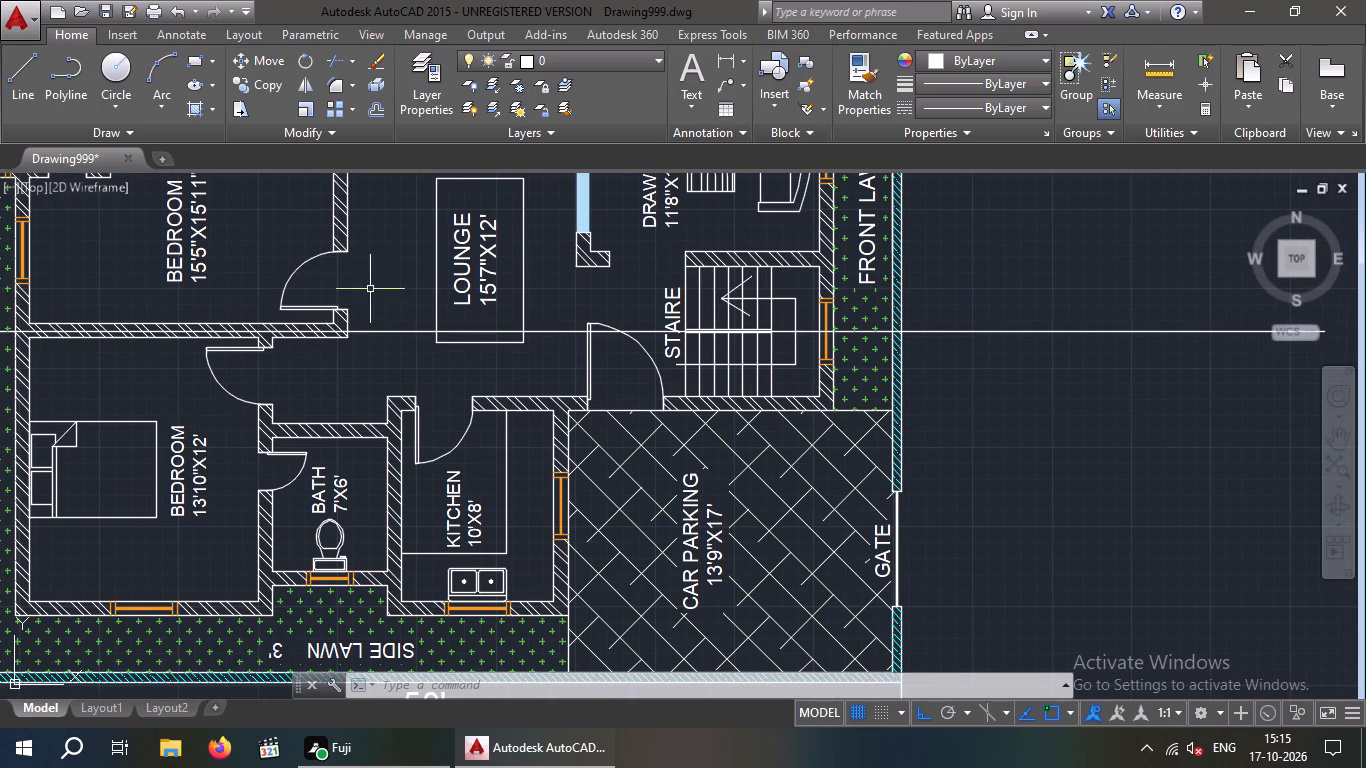
{"action": "scroll", "coordinate": [393, 288], "scroll_direction": "down", "scroll_amount": 1}
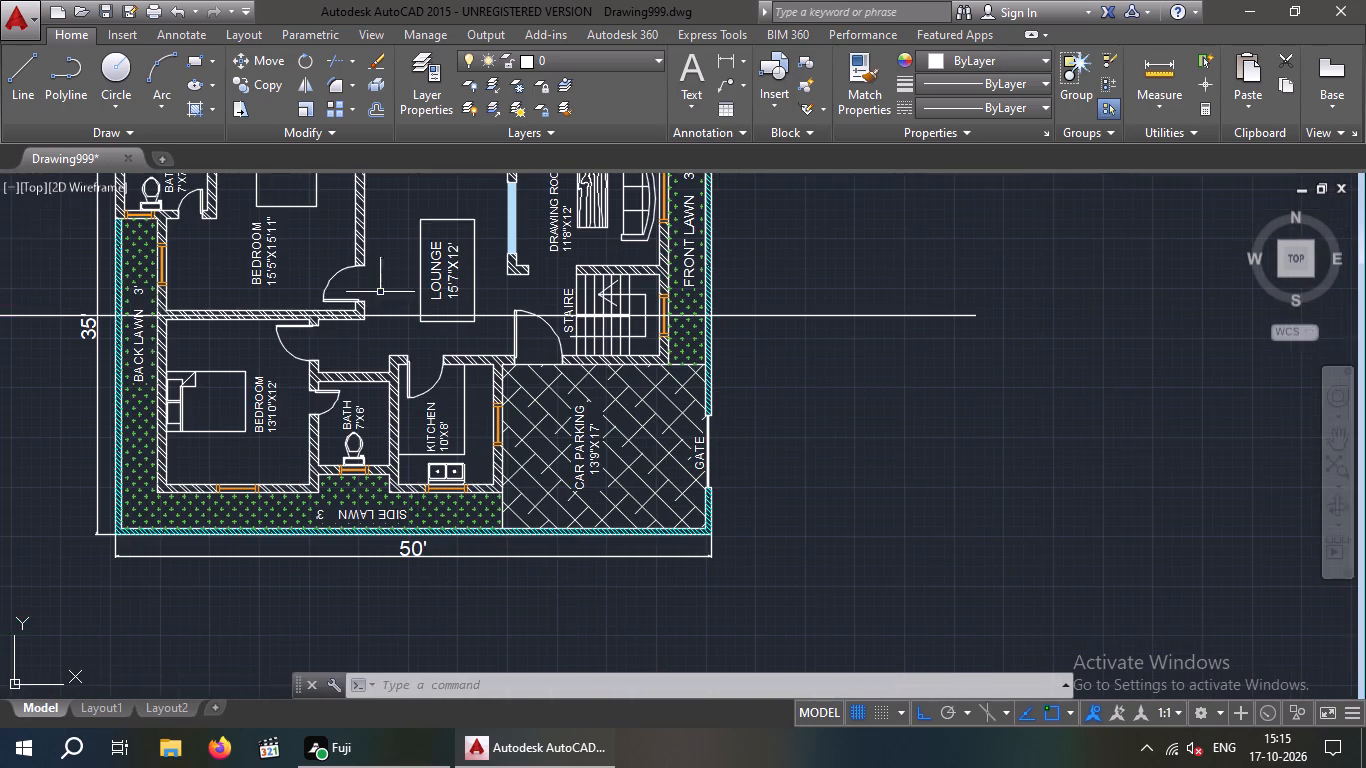
{"action": "middle_click_drag", "start_coordinate": [330, 312], "coordinate": [318, 320]}
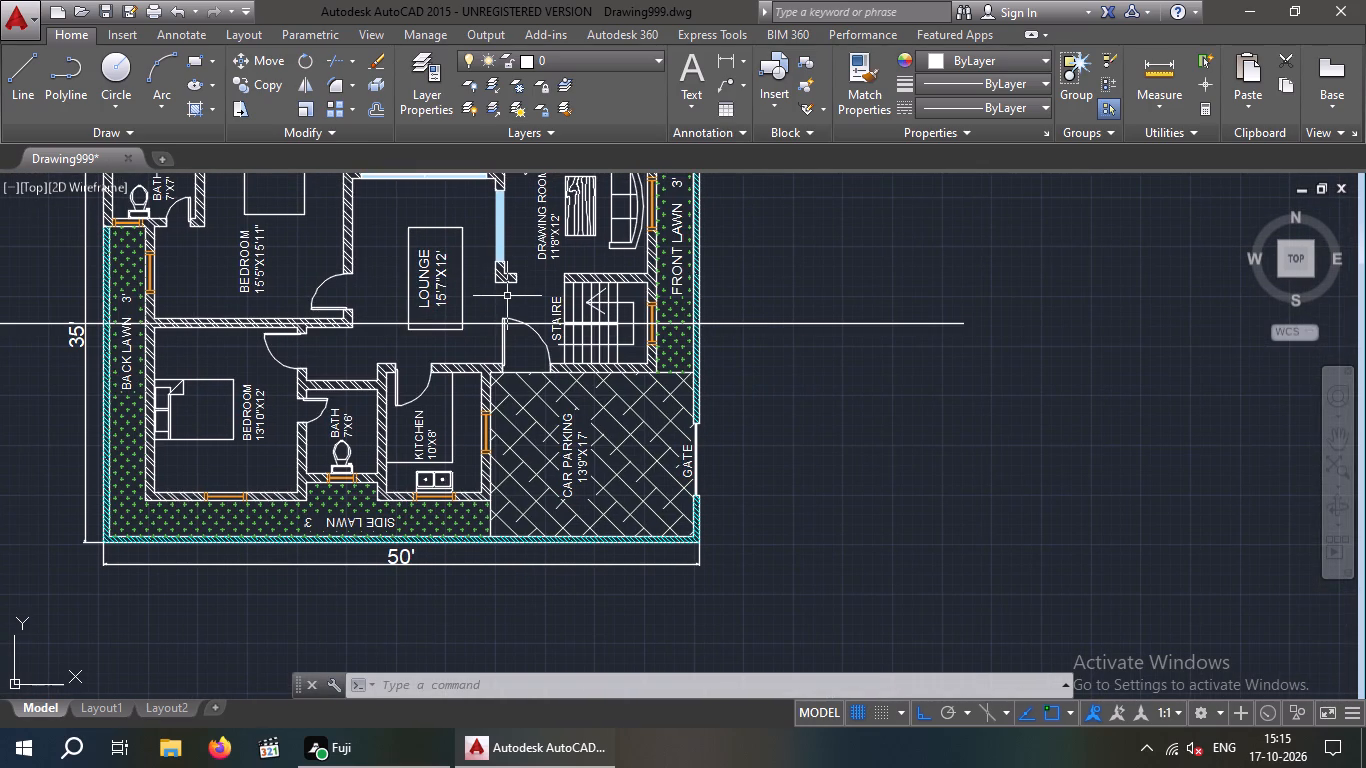
{"action": "scroll", "coordinate": [507, 296], "scroll_direction": "up", "scroll_amount": 1}
{"action": "scroll", "coordinate": [508, 295], "scroll_direction": "down", "scroll_amount": 2}
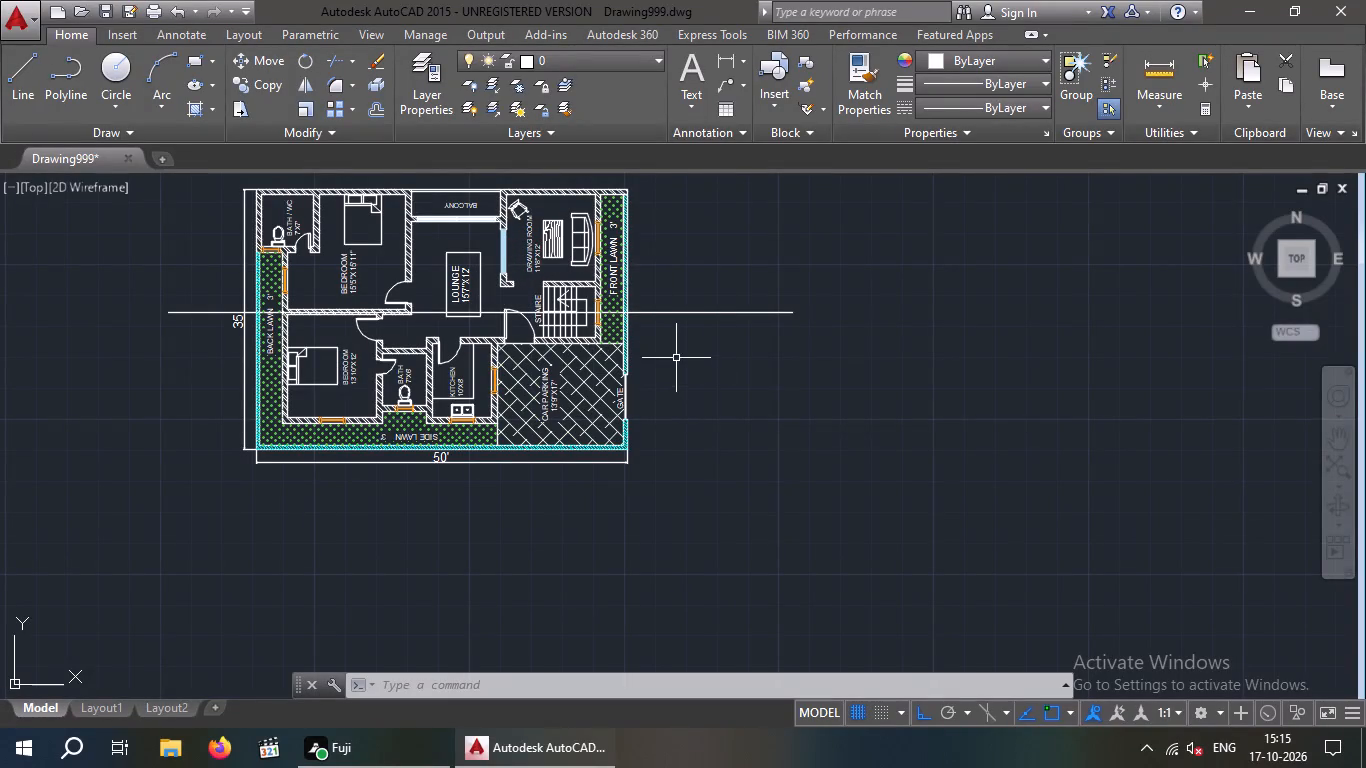
{"action": "middle_click_drag", "start_coordinate": [689, 392], "coordinate": [670, 332]}
{"action": "scroll", "coordinate": [675, 332], "scroll_direction": "down", "scroll_amount": 1}
{"action": "middle_click_drag", "start_coordinate": [664, 328], "coordinate": [659, 320]}
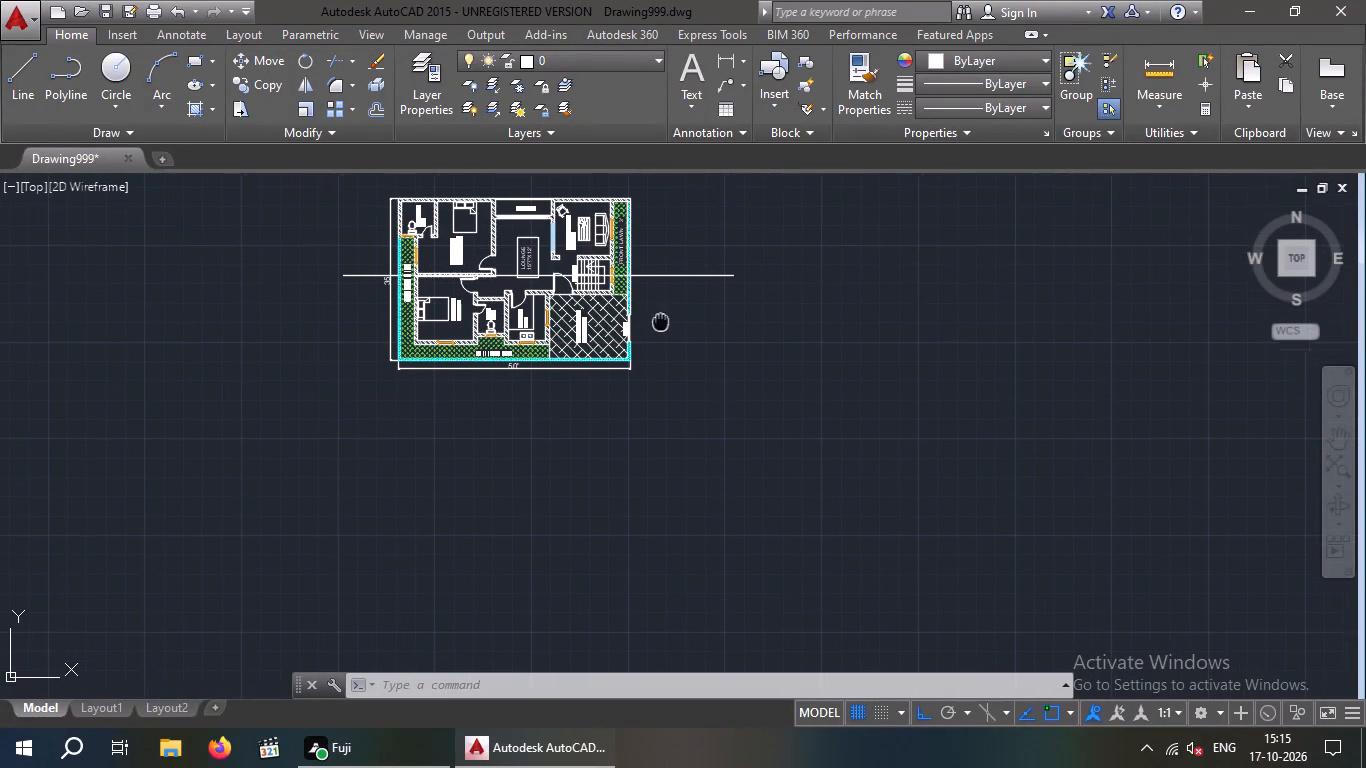
Draw vertical construction lines through both faces of the back boundary wall and the lawn-side face of the bedroom wall at the grid line.
{"action": "middle_click_drag", "start_coordinate": [659, 320], "coordinate": [659, 313]}
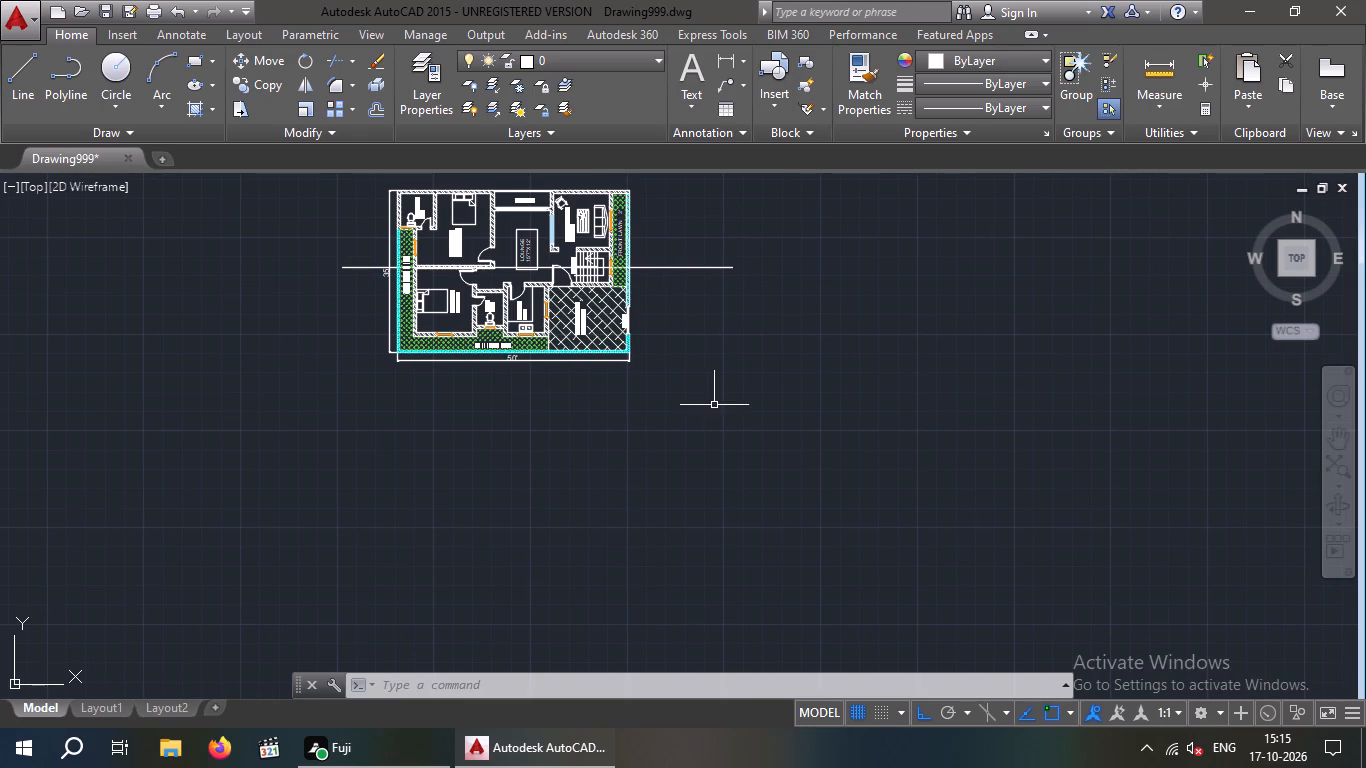
{"action": "key", "text": "x"}
{"action": "key", "text": "l"}
{"action": "key", "text": "Return"}
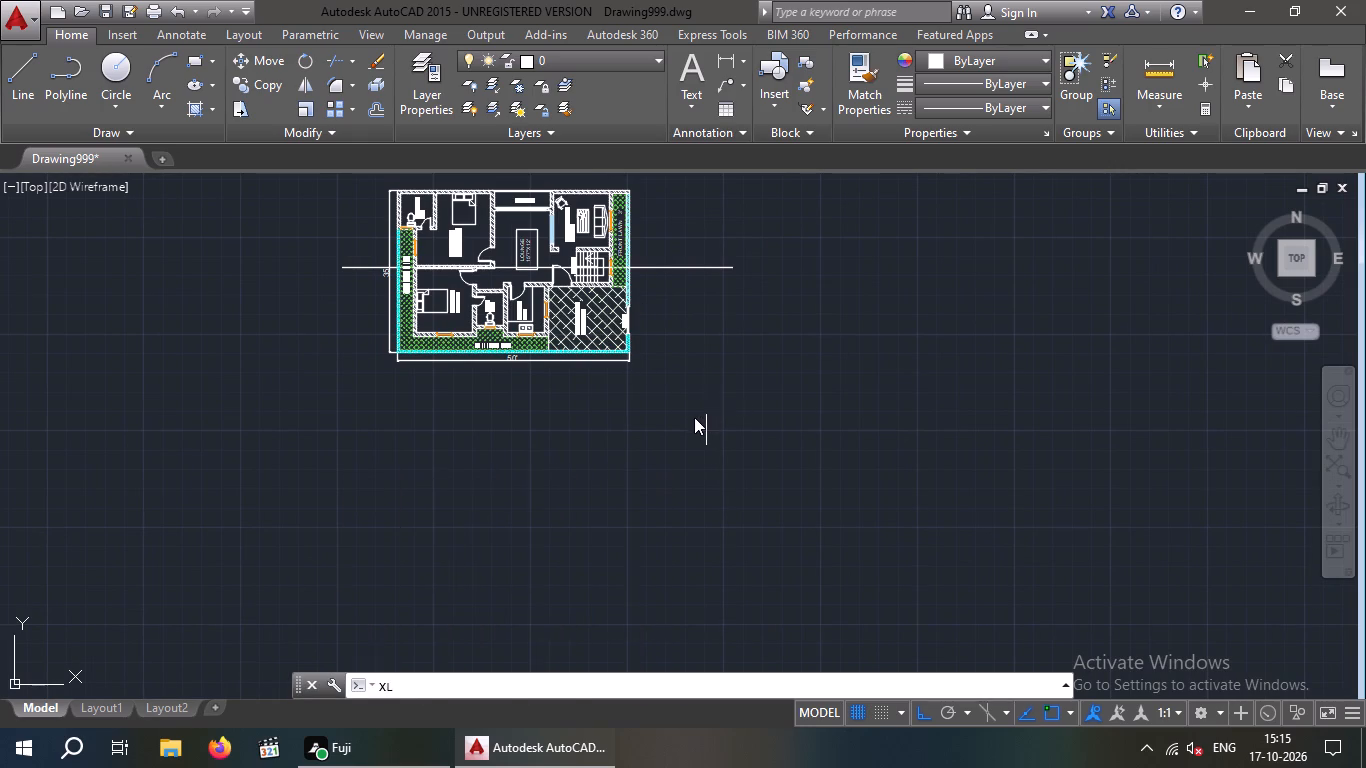
{"action": "key", "text": "v"}
{"action": "key", "text": "Return"}
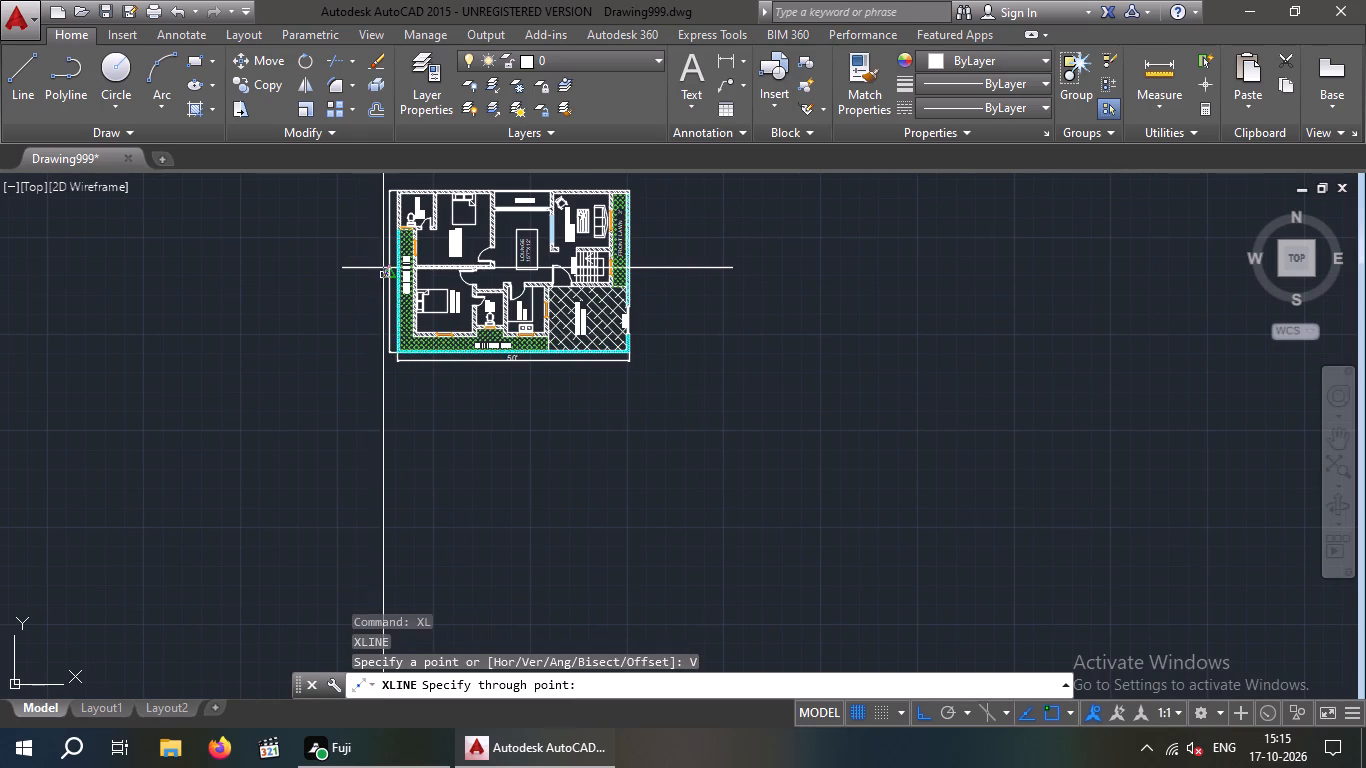
{"action": "scroll", "coordinate": [404, 206], "scroll_direction": "up", "scroll_amount": 3}
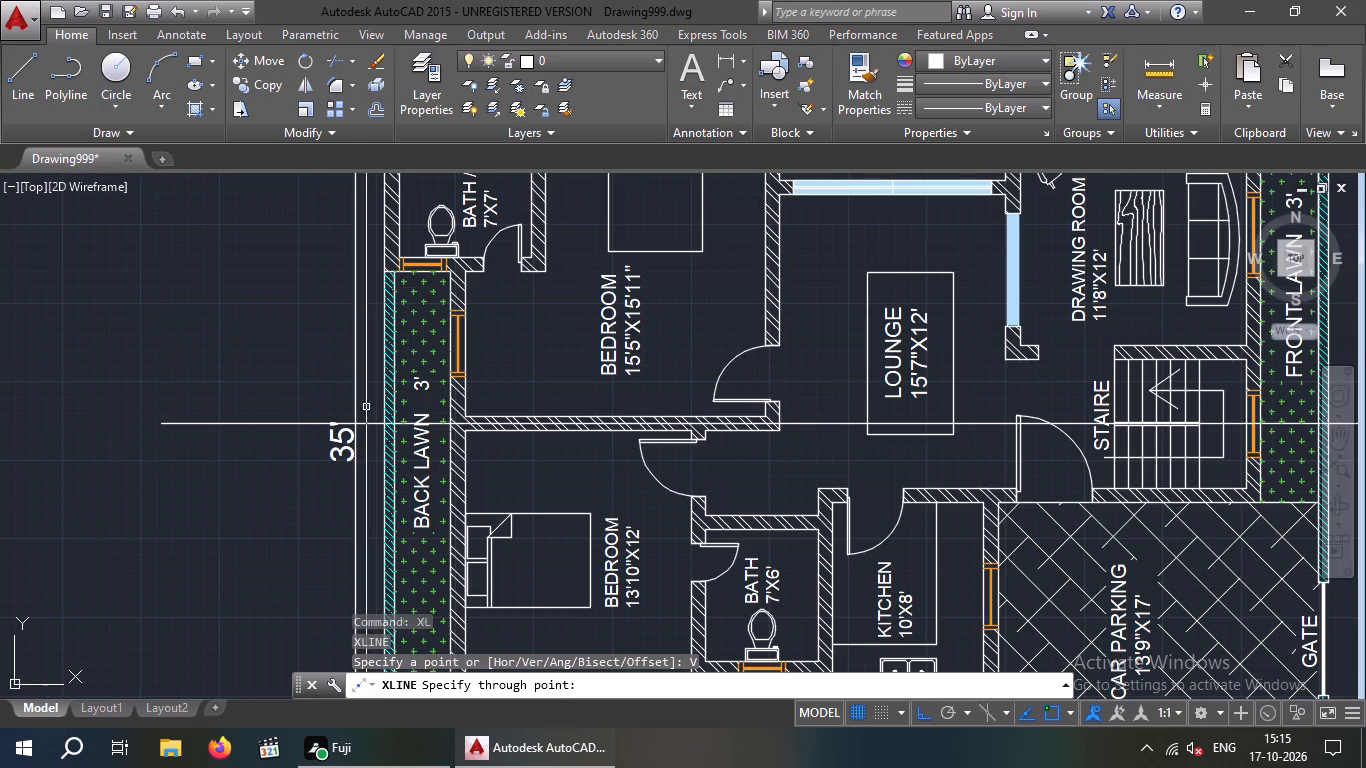
{"action": "scroll", "coordinate": [376, 435], "scroll_direction": "up", "scroll_amount": 4}
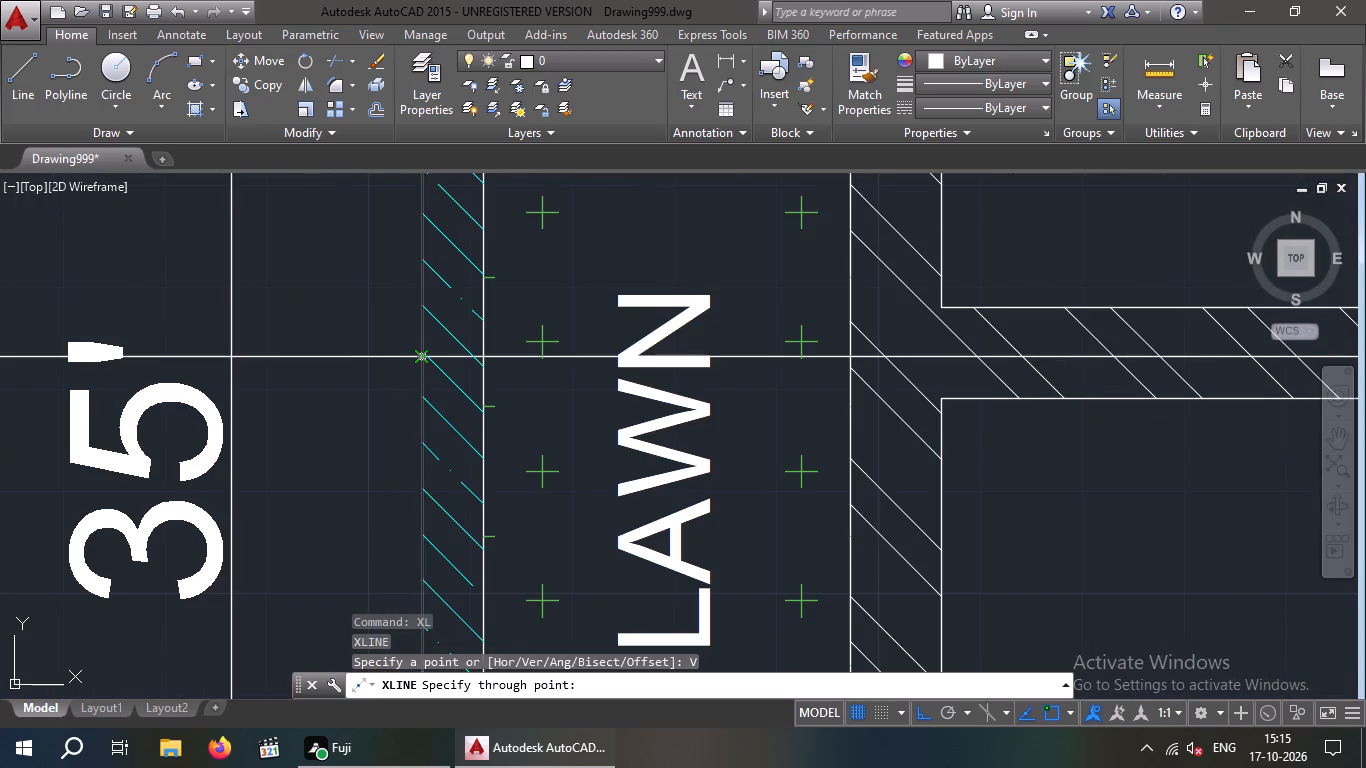
{"action": "left_click", "coordinate": [424, 357]}
{"action": "left_click", "coordinate": [482, 358]}
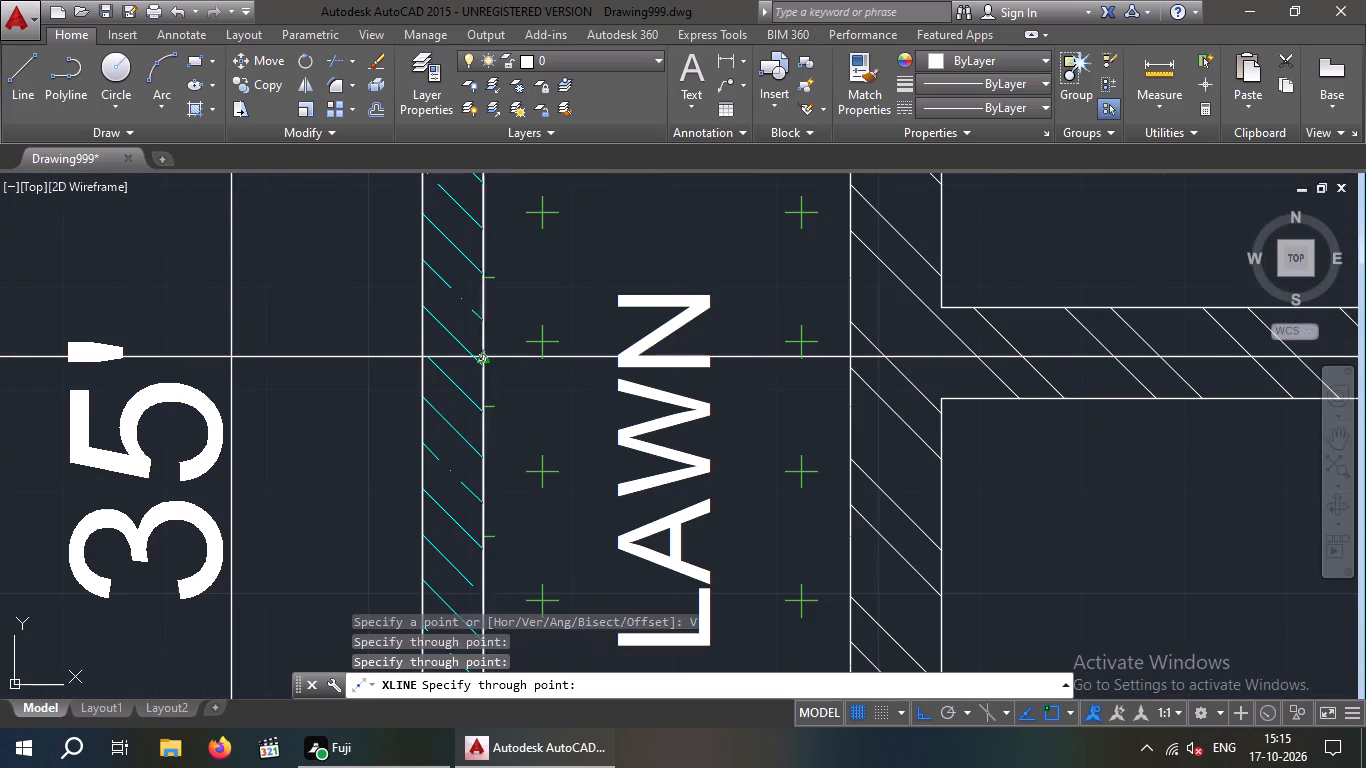
{"action": "scroll", "coordinate": [478, 358], "scroll_direction": "down", "scroll_amount": 3}
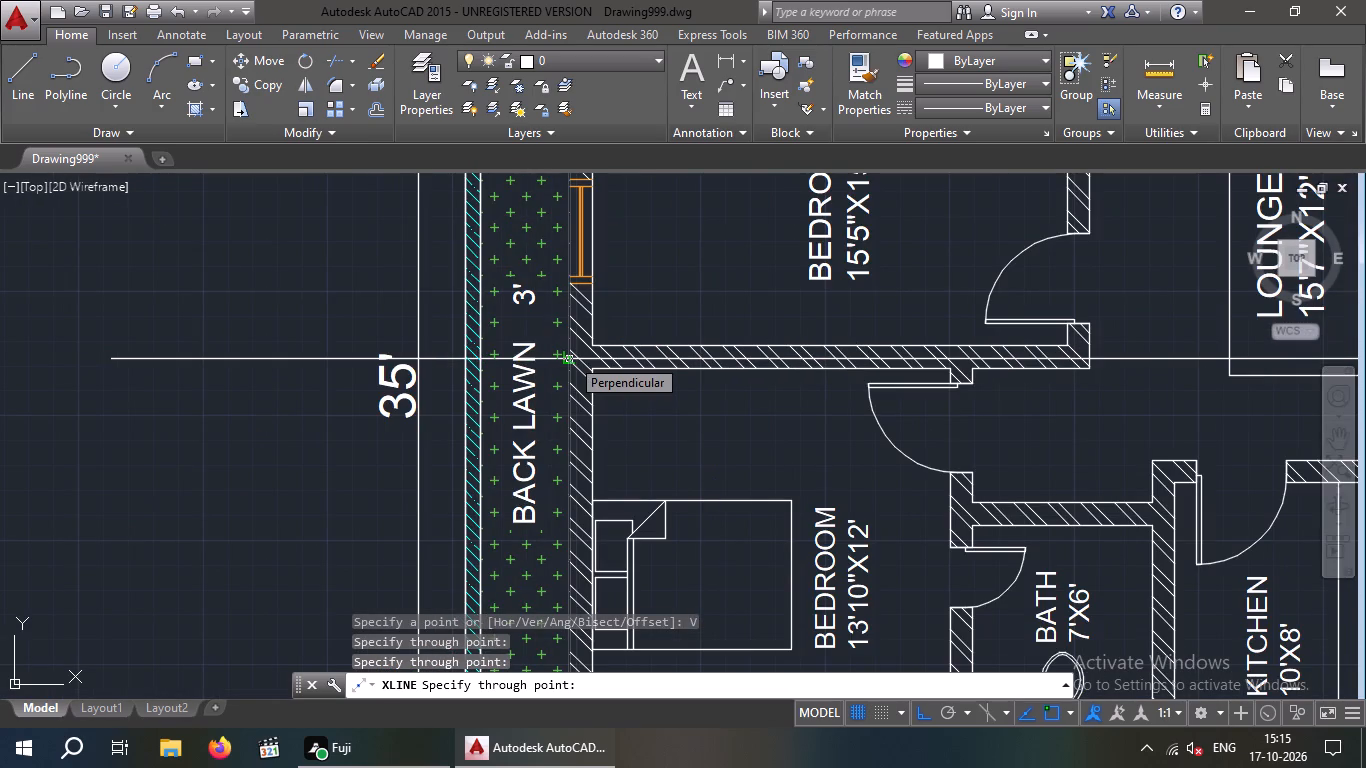
{"action": "left_click", "coordinate": [570, 357]}
Add vertical construction lines at the lounge end of the bedroom partition and at both lower corners of the short lounge/drawing-room wall.
{"action": "scroll", "coordinate": [601, 358], "scroll_direction": "down", "scroll_amount": 2}
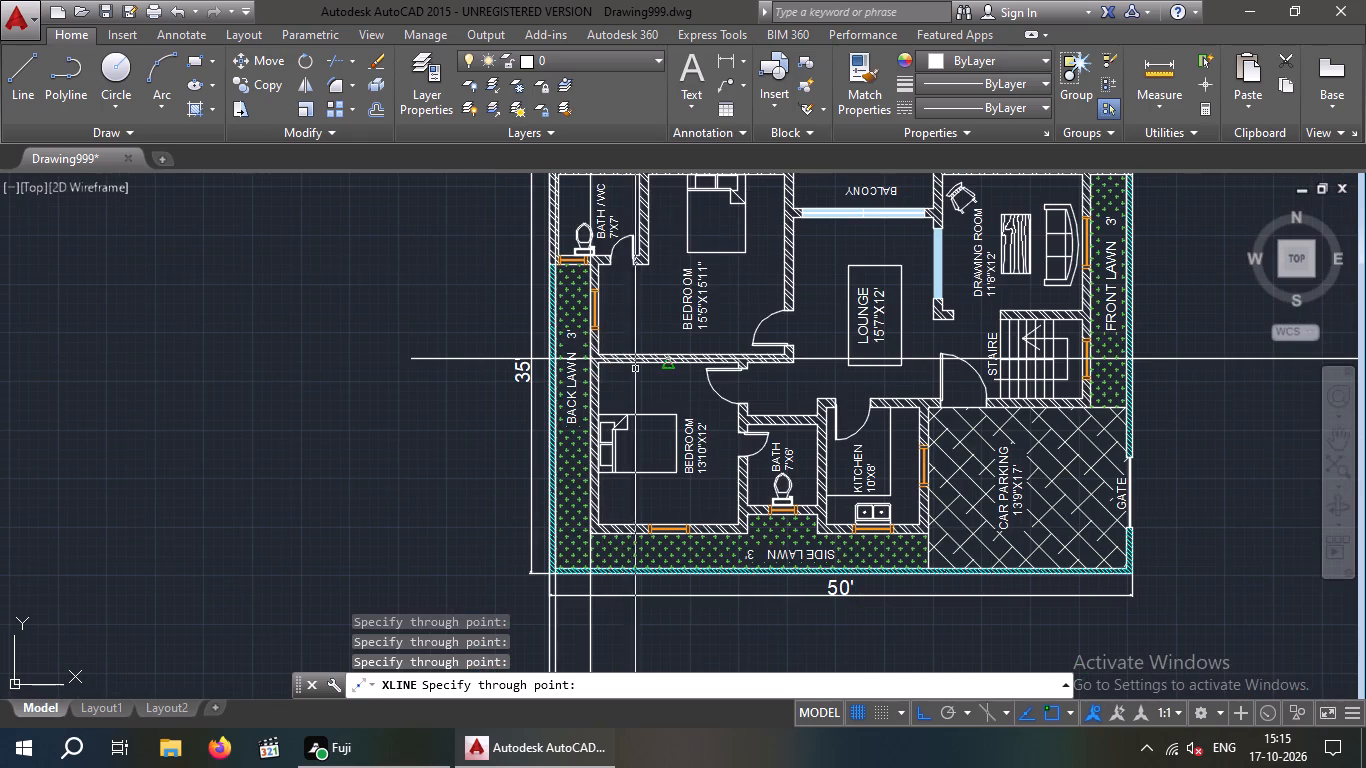
{"action": "scroll", "coordinate": [794, 379], "scroll_direction": "up", "scroll_amount": 3}
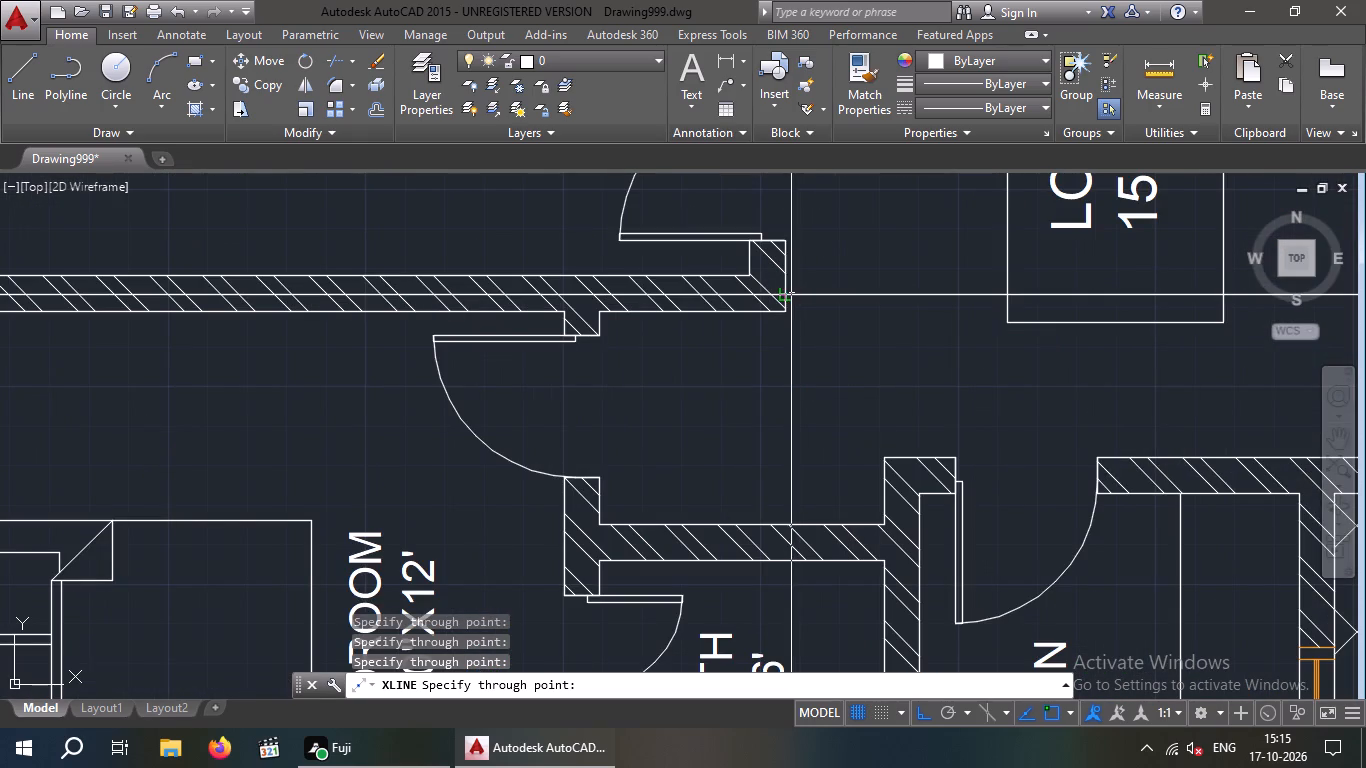
{"action": "left_click", "coordinate": [783, 294]}
{"action": "scroll", "coordinate": [781, 303], "scroll_direction": "down", "scroll_amount": 4}
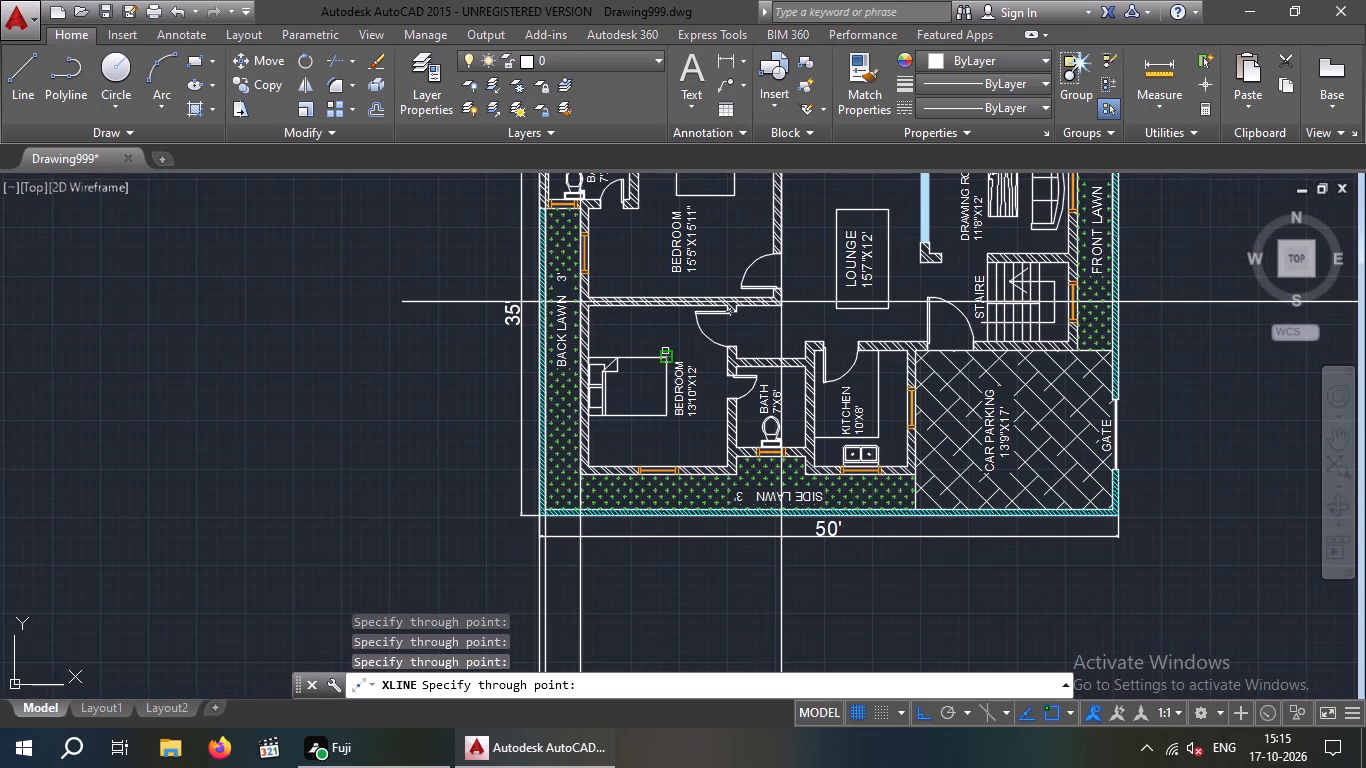
{"action": "middle_click_drag", "start_coordinate": [665, 351], "coordinate": [286, 351]}
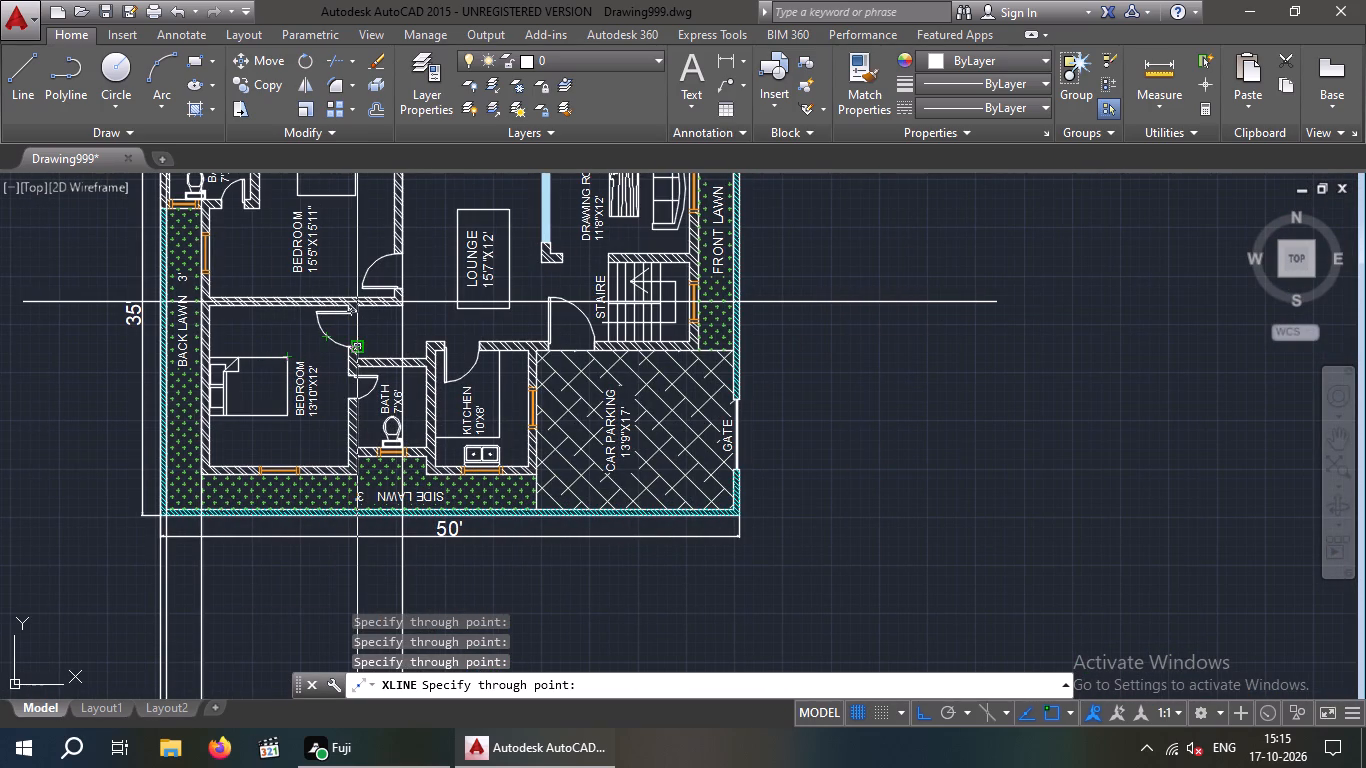
{"action": "scroll", "coordinate": [538, 257], "scroll_direction": "up", "scroll_amount": 2}
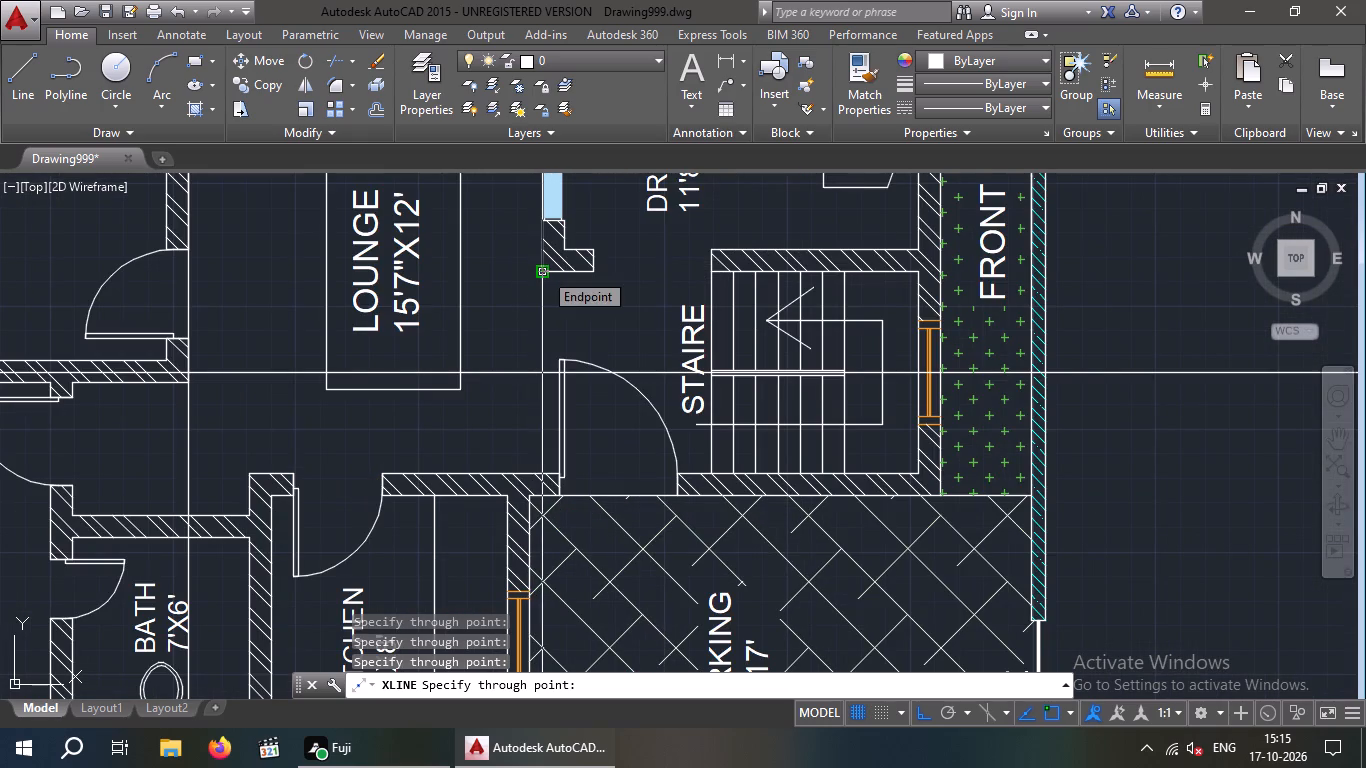
{"action": "left_click", "coordinate": [543, 271]}
{"action": "left_click", "coordinate": [597, 270]}
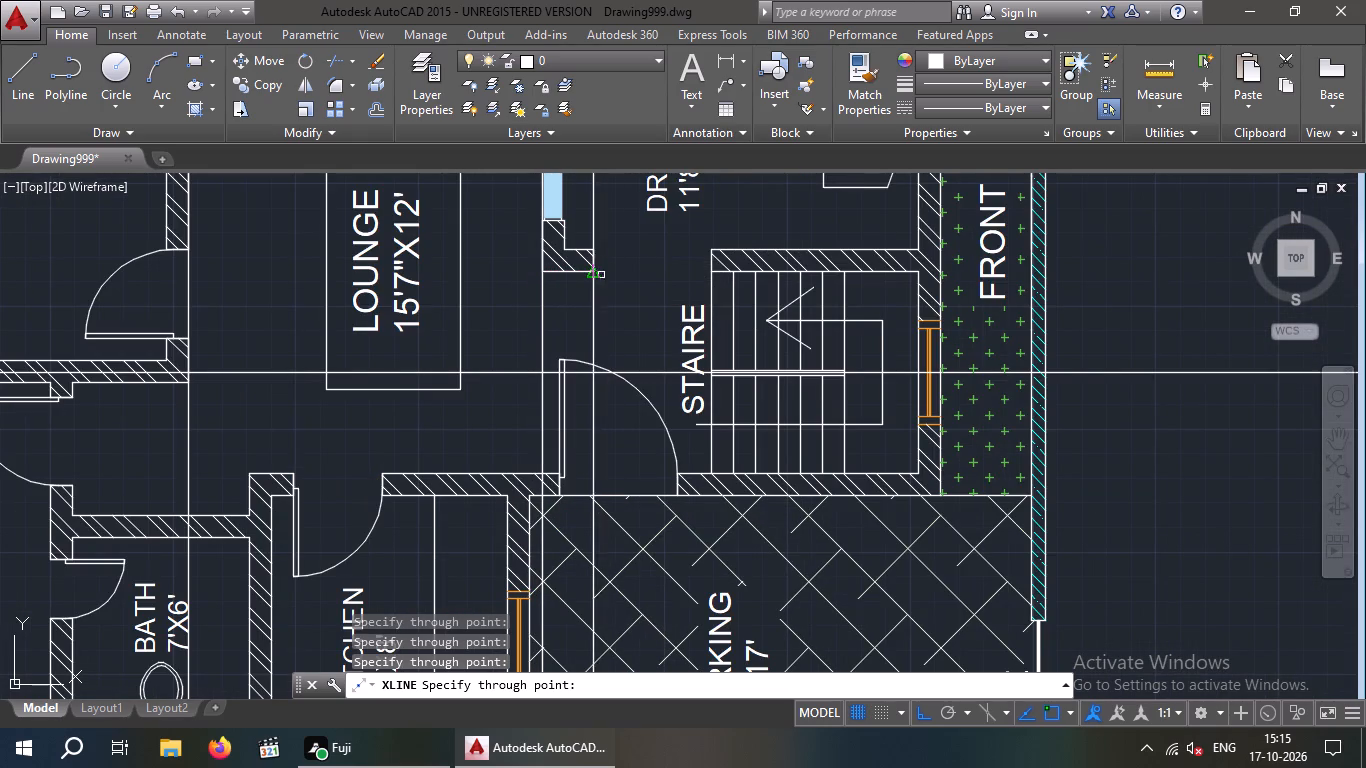
{"action": "scroll", "coordinate": [601, 275], "scroll_direction": "down", "scroll_amount": 3}
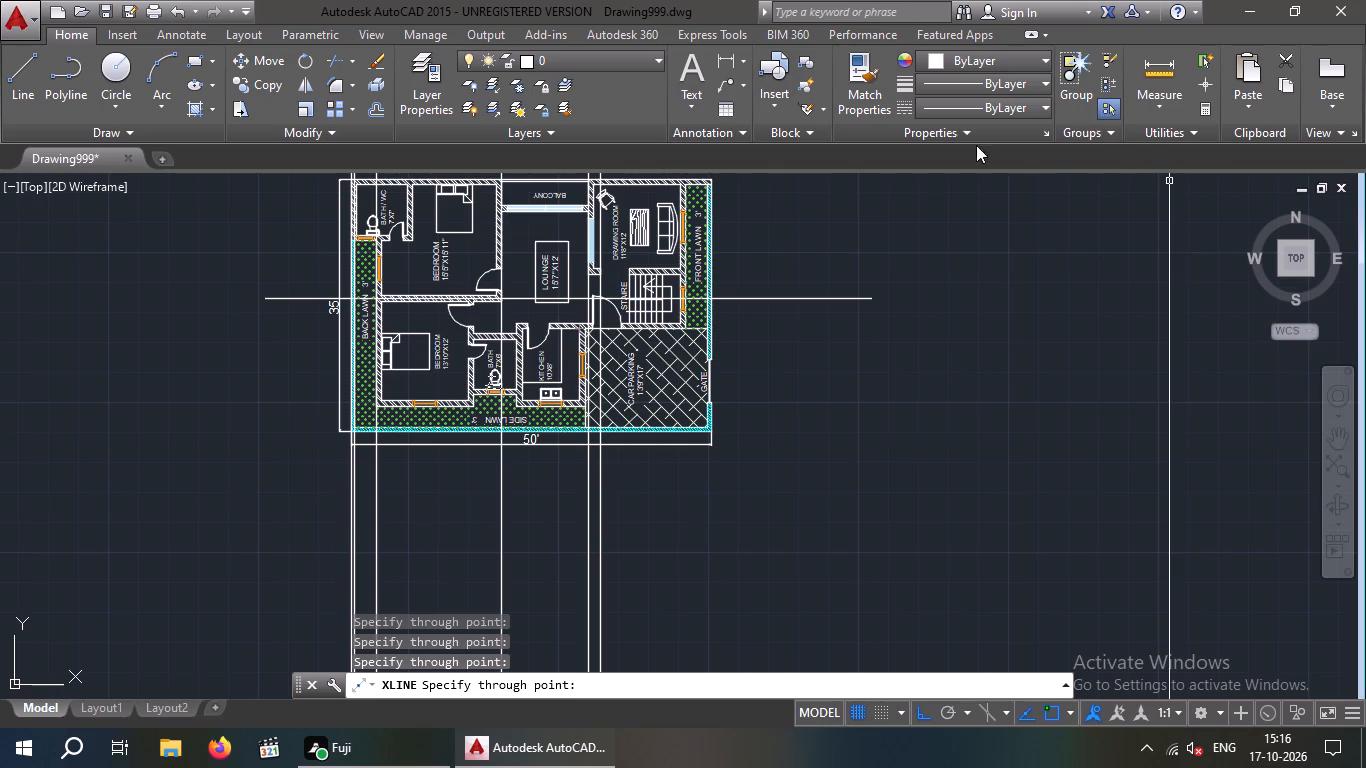
Add vertical construction lines through both faces of the staircase window wall and both faces of the front lawn's boundary wall.
{"action": "scroll", "coordinate": [667, 305], "scroll_direction": "up", "scroll_amount": 3}
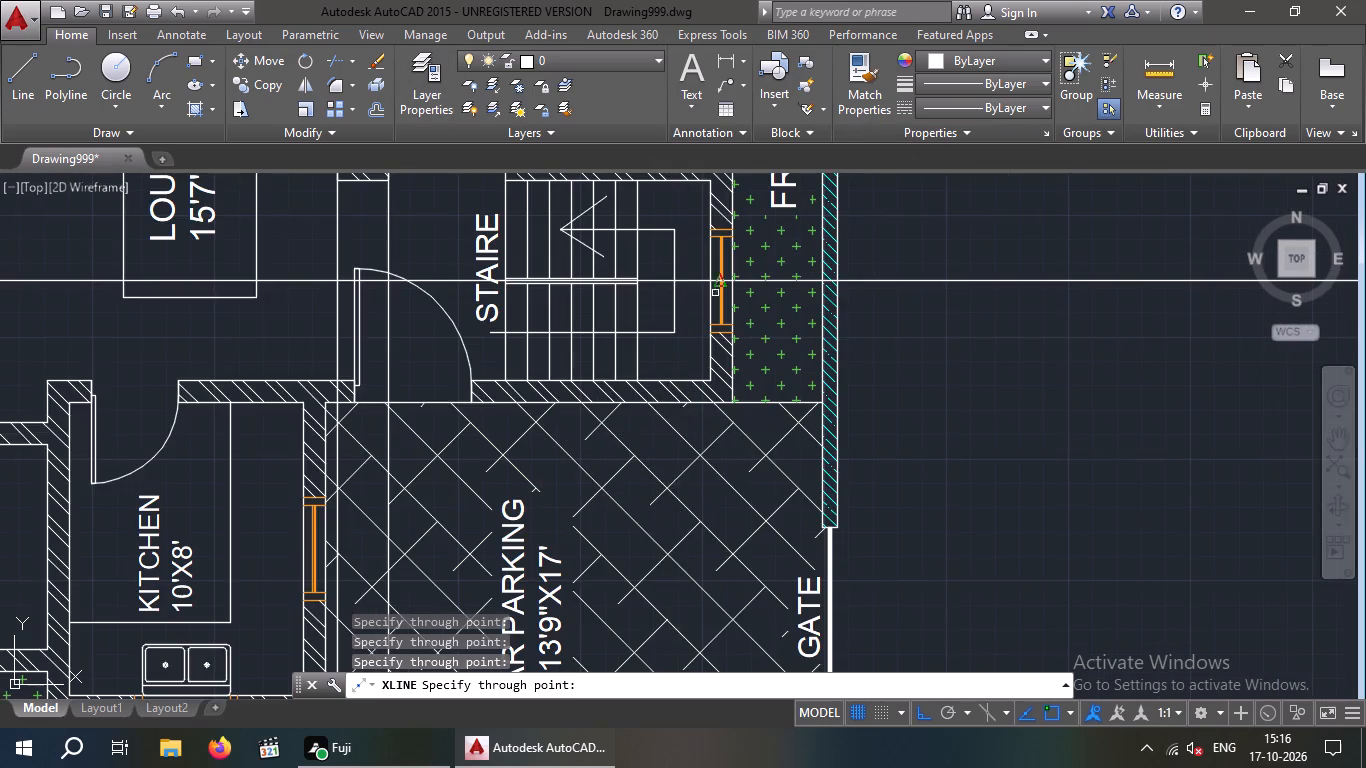
{"action": "scroll", "coordinate": [716, 288], "scroll_direction": "up", "scroll_amount": 4}
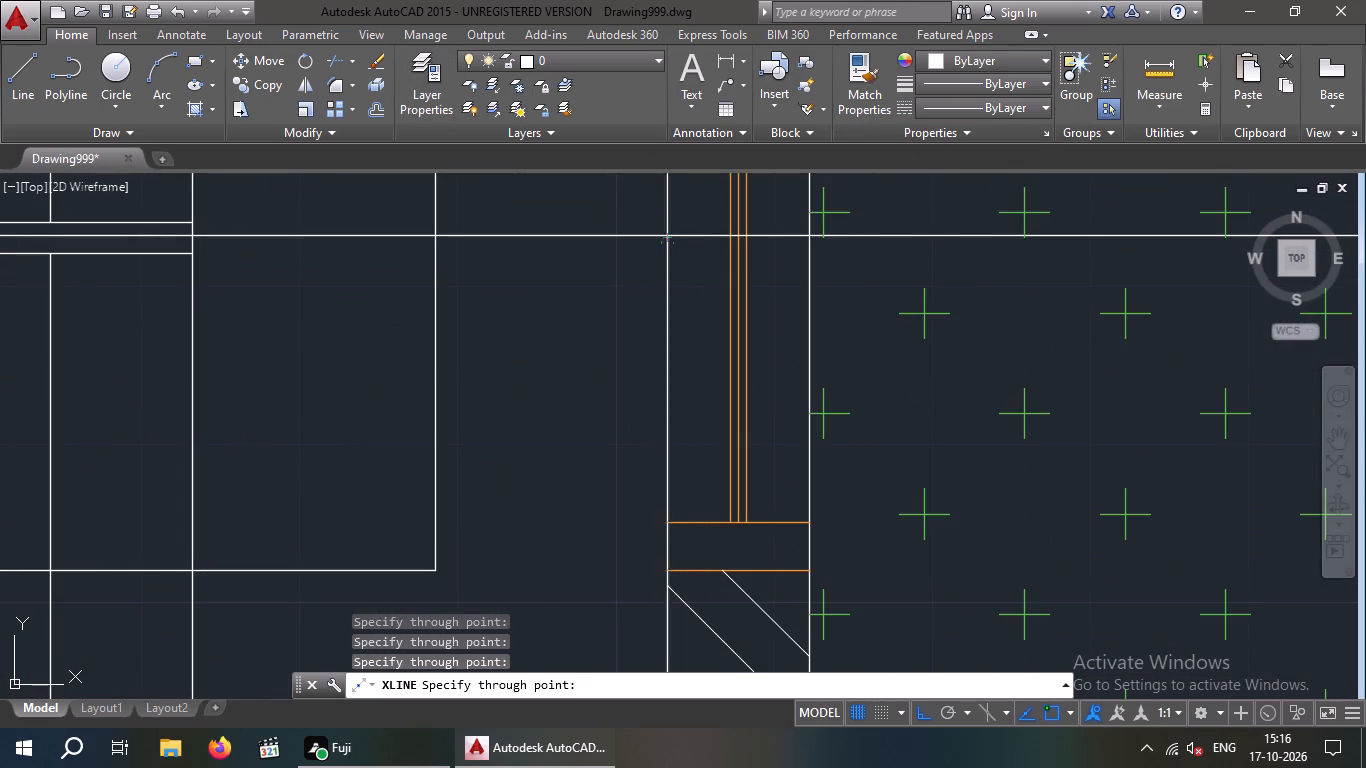
{"action": "left_click", "coordinate": [667, 234]}
{"action": "left_click", "coordinate": [811, 232]}
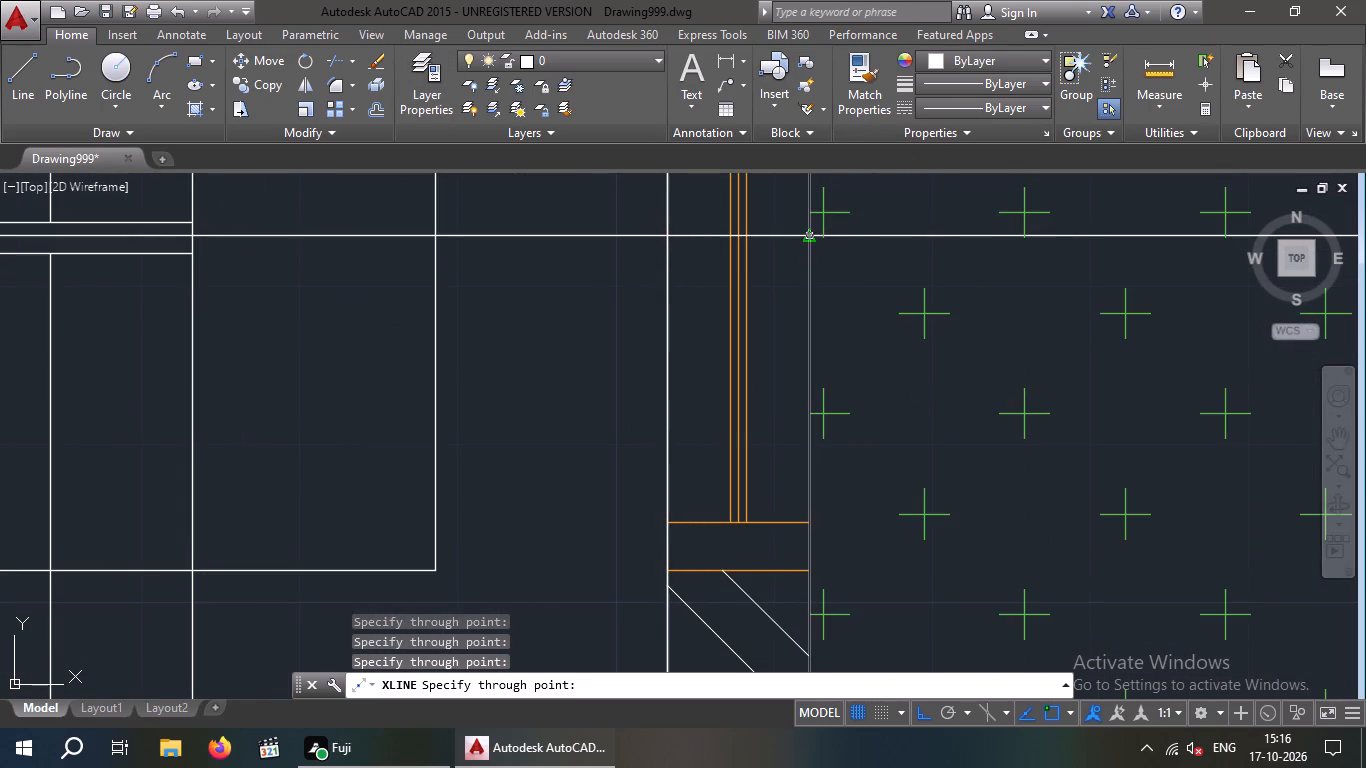
{"action": "scroll", "coordinate": [811, 238], "scroll_direction": "down", "scroll_amount": 4}
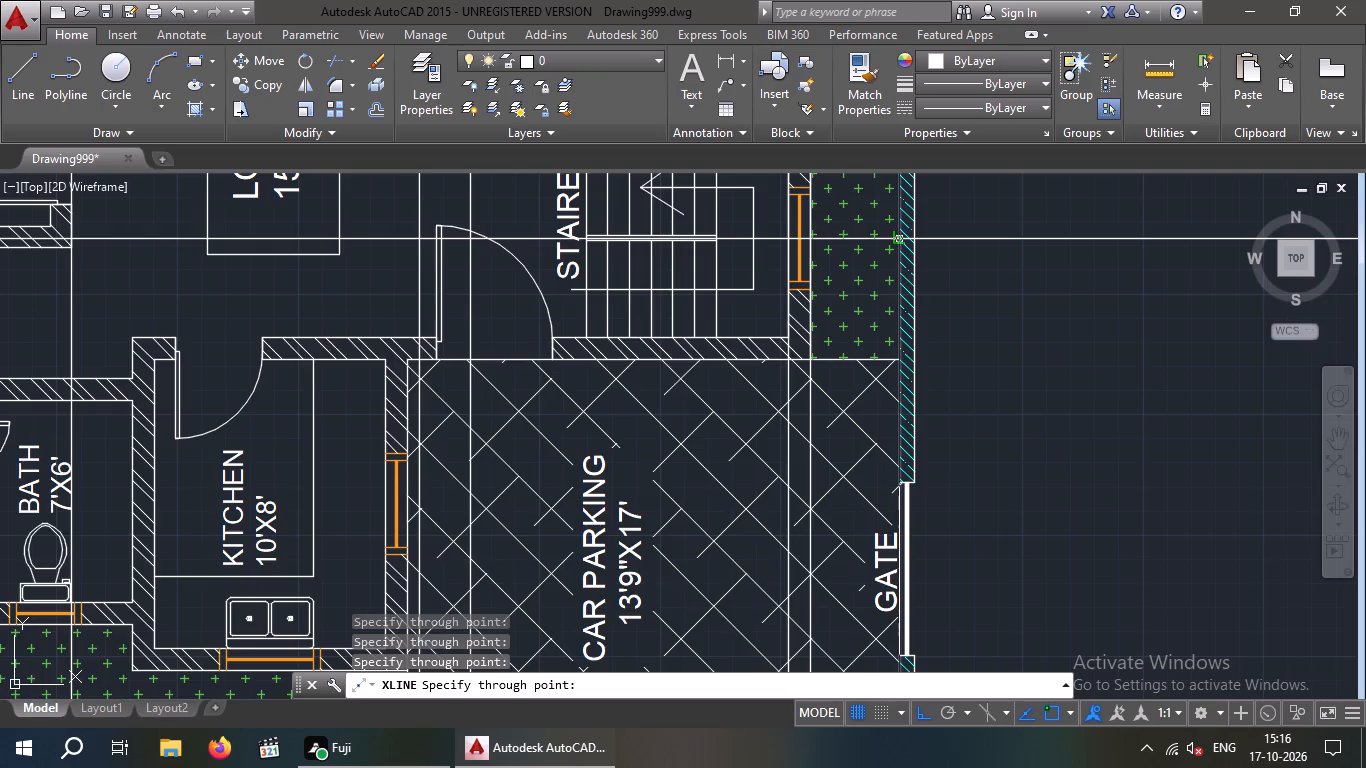
{"action": "scroll", "coordinate": [901, 239], "scroll_direction": "up", "scroll_amount": 4}
{"action": "left_click", "coordinate": [881, 243]}
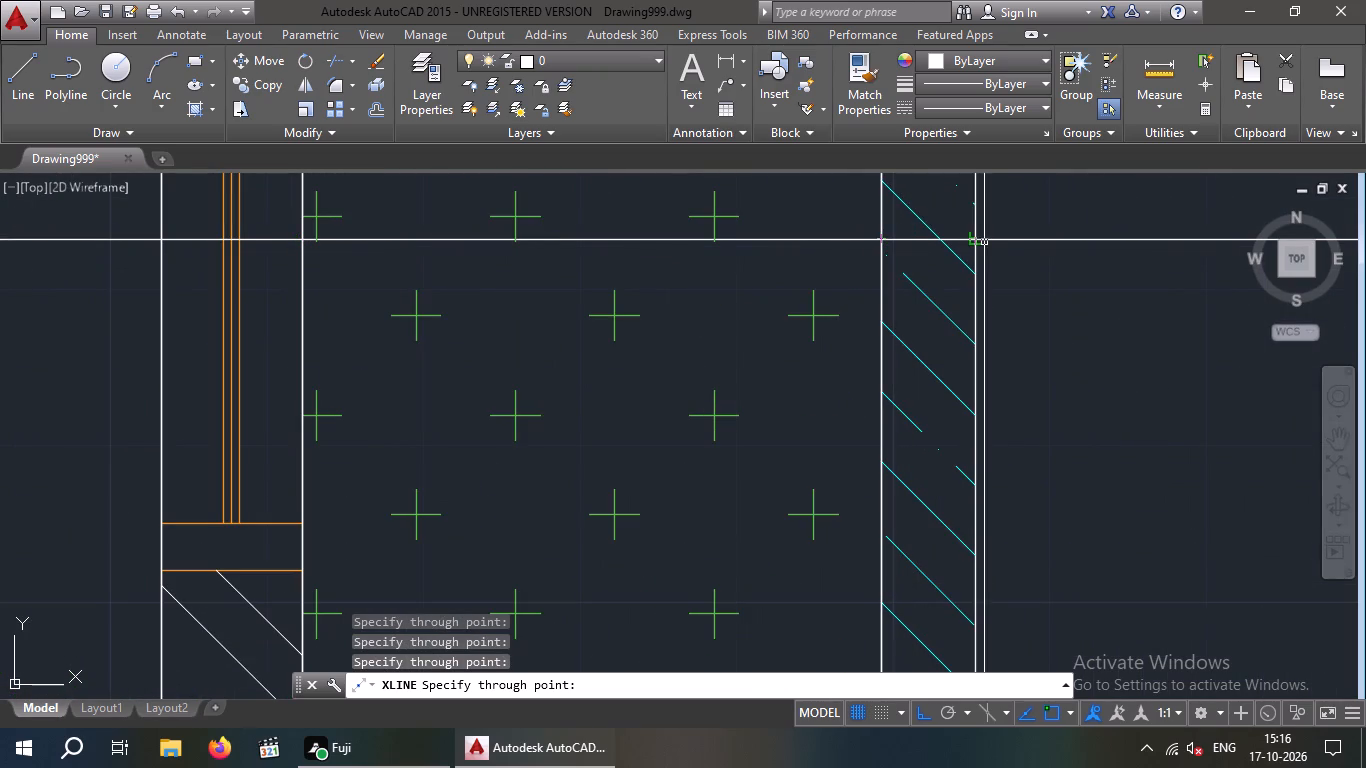
{"action": "left_click", "coordinate": [972, 240]}
{"action": "scroll", "coordinate": [1042, 300], "scroll_direction": "down", "scroll_amount": 3}
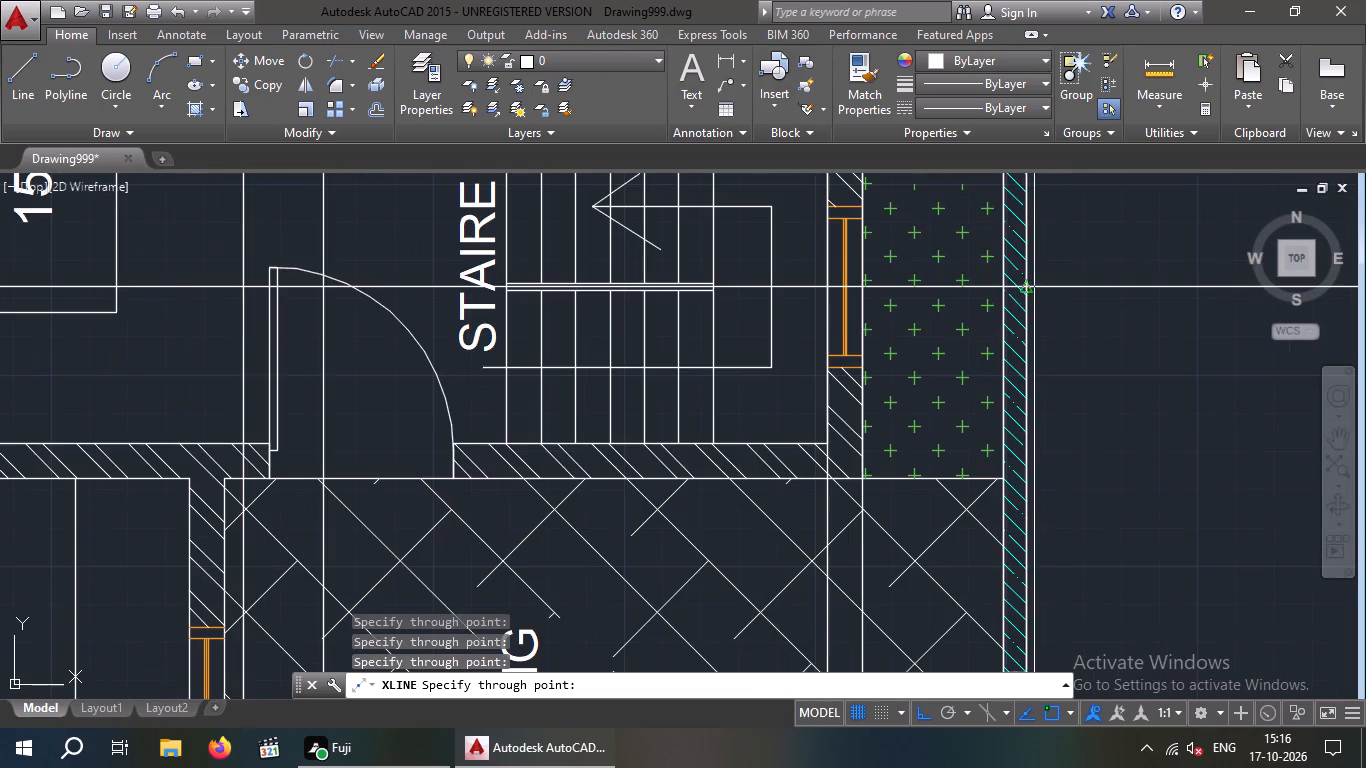
{"action": "scroll", "coordinate": [1025, 329], "scroll_direction": "down", "scroll_amount": 2}
{"action": "scroll", "coordinate": [1136, 335], "scroll_direction": "down", "scroll_amount": 3}
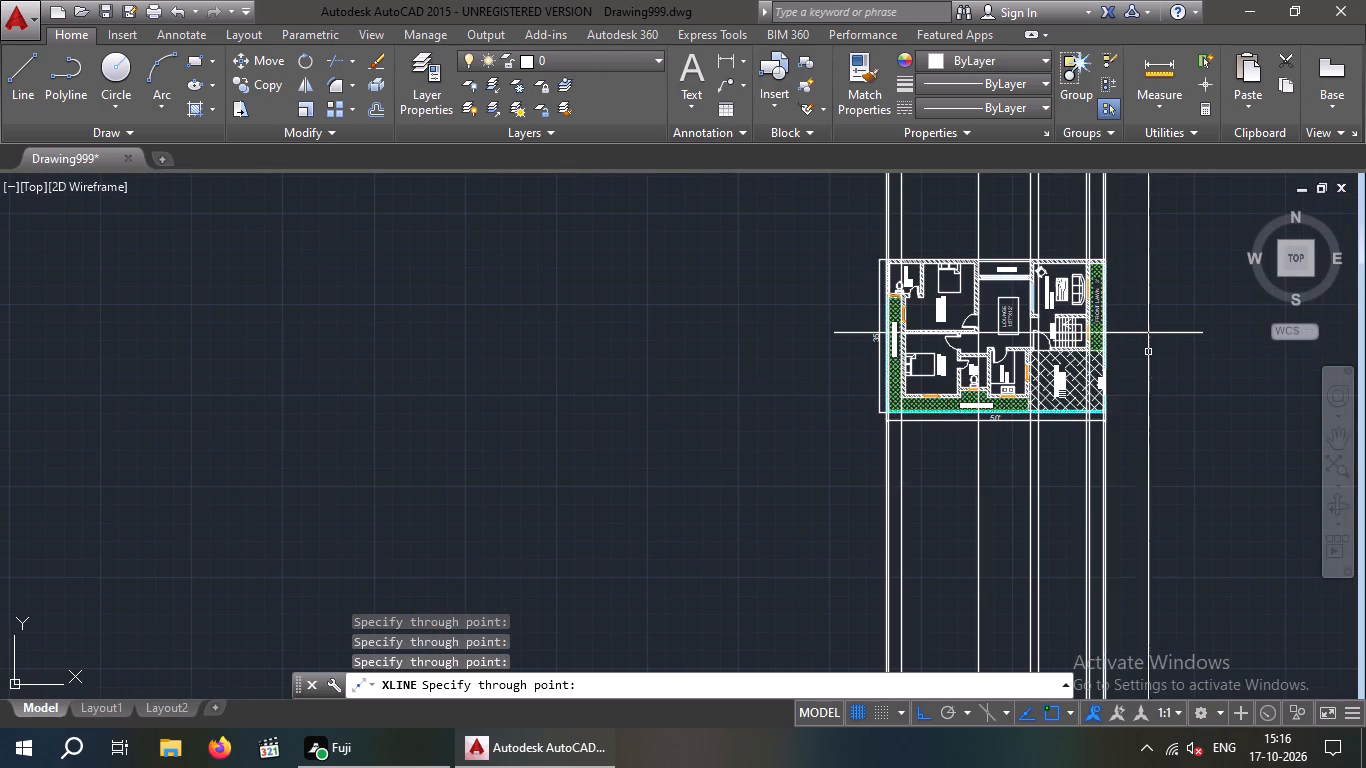
{"action": "key", "text": "Escape"}
Draw a horizontal line below the plan, crossing all the vertical construction lines.
{"action": "middle_click_drag", "start_coordinate": [1153, 361], "coordinate": [923, 292]}
{"action": "scroll", "coordinate": [974, 281], "scroll_direction": "down", "scroll_amount": 1}
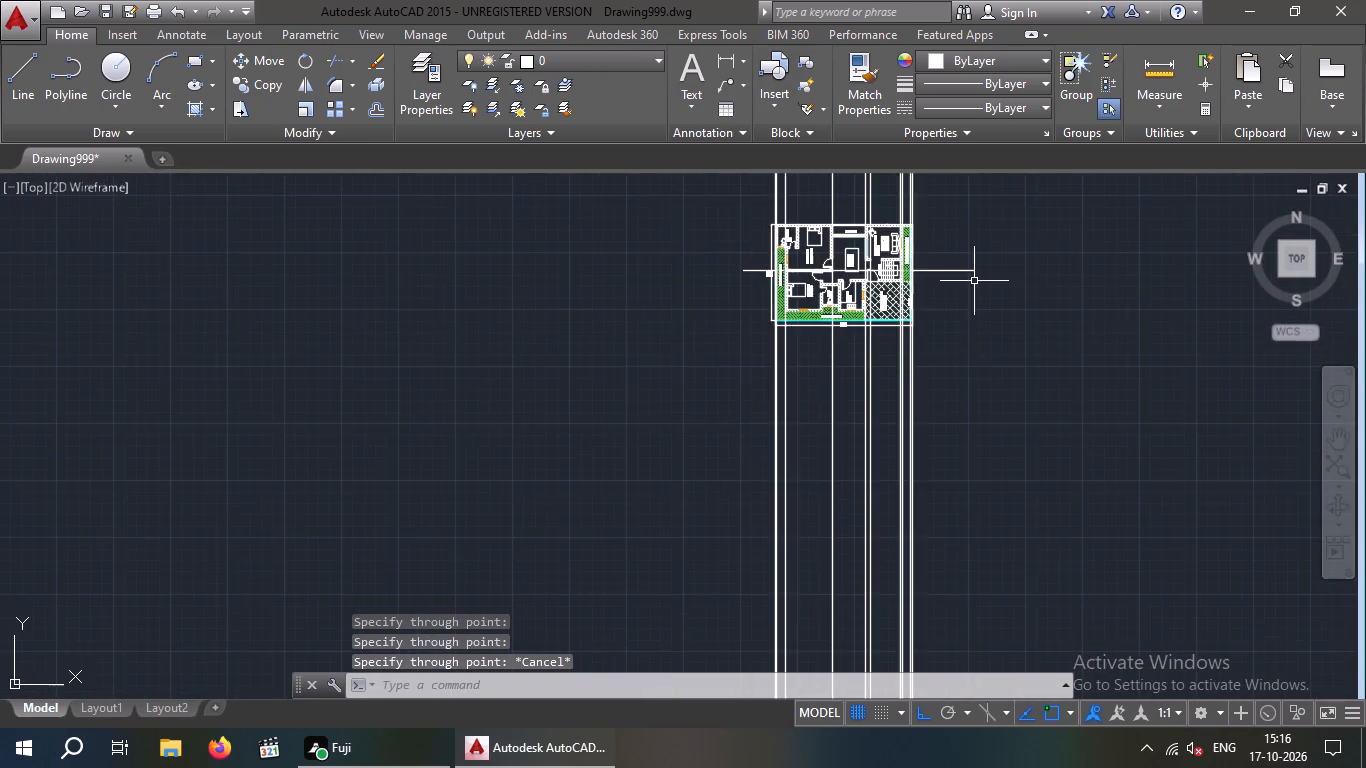
{"action": "scroll", "coordinate": [959, 299], "scroll_direction": "up", "scroll_amount": 2}
{"action": "middle_click_drag", "start_coordinate": [931, 299], "coordinate": [883, 333]}
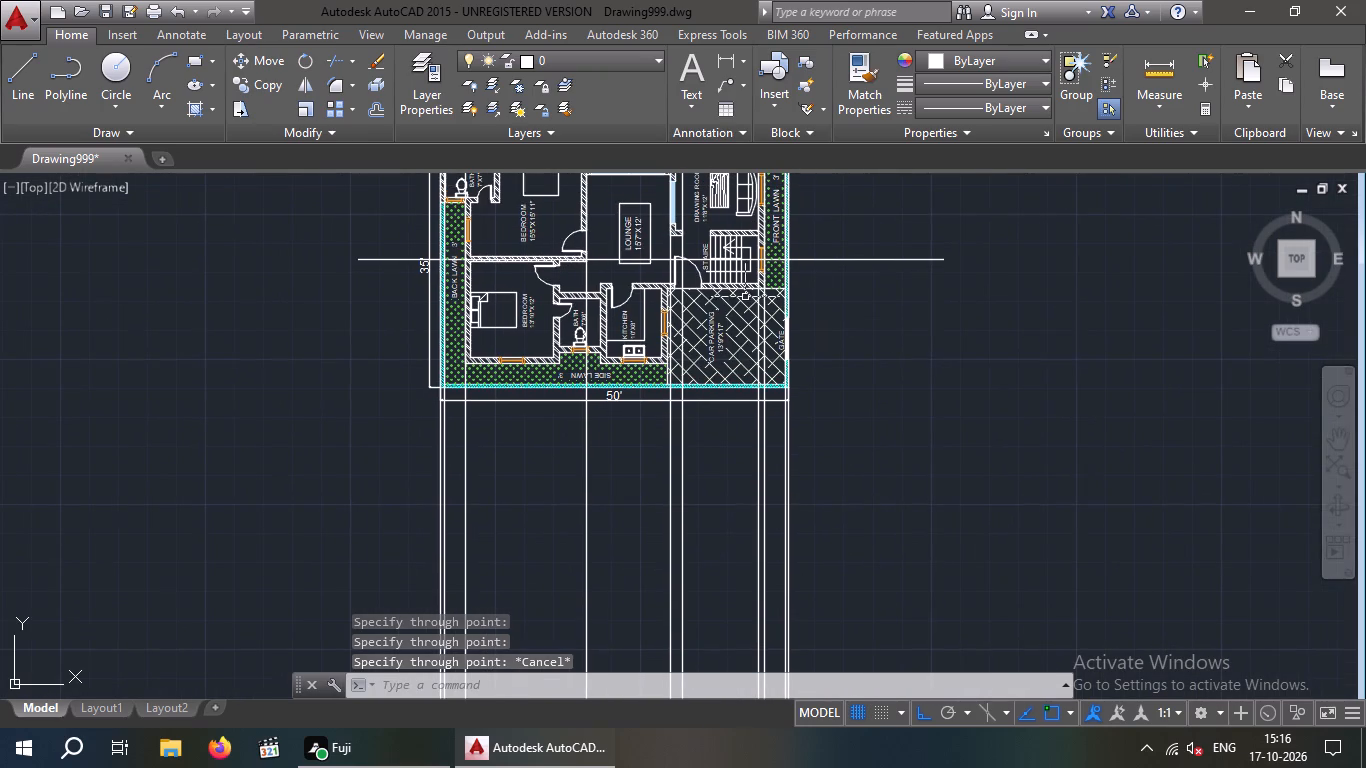
{"action": "scroll", "coordinate": [738, 246], "scroll_direction": "up", "scroll_amount": 2}
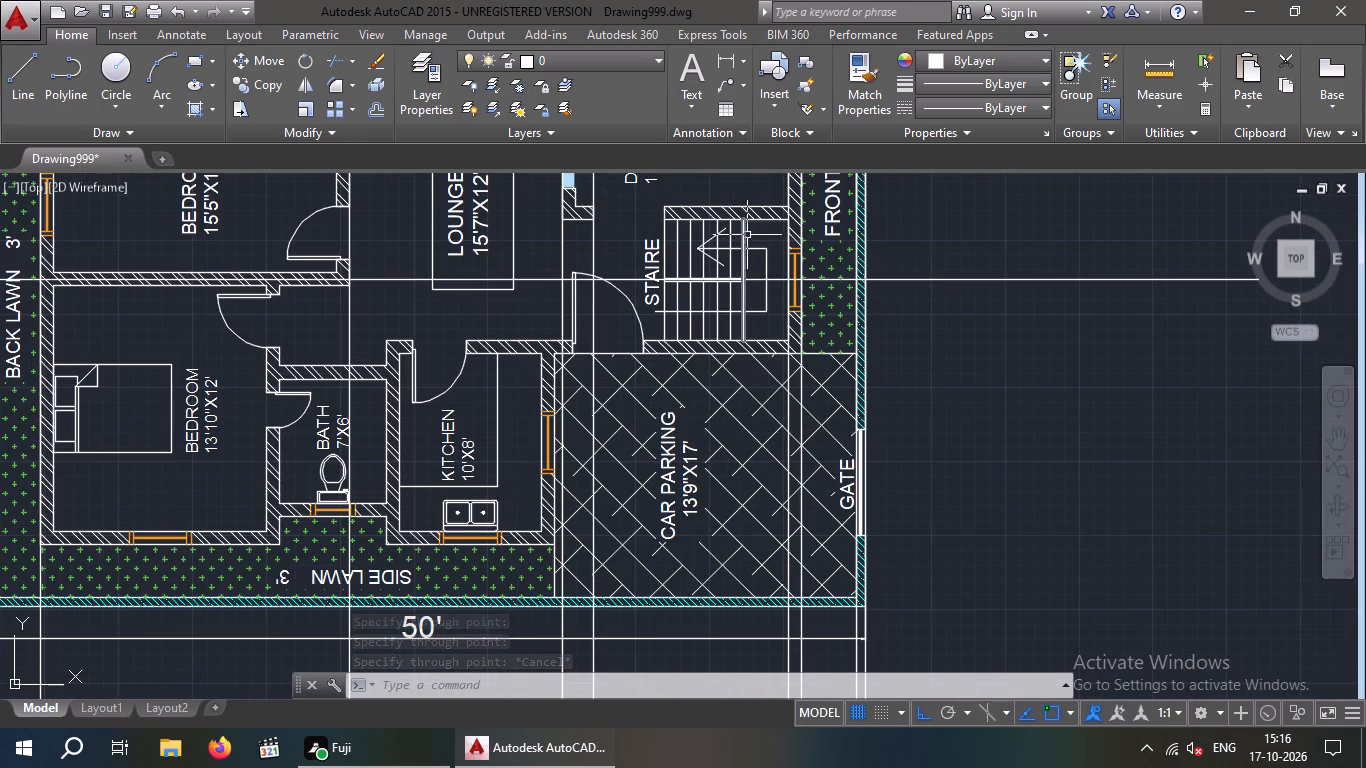
{"action": "middle_click_drag", "start_coordinate": [920, 296], "coordinate": [908, 232]}
{"action": "scroll", "coordinate": [933, 207], "scroll_direction": "down", "scroll_amount": 3}
{"action": "middle_click_drag", "start_coordinate": [998, 364], "coordinate": [917, 238]}
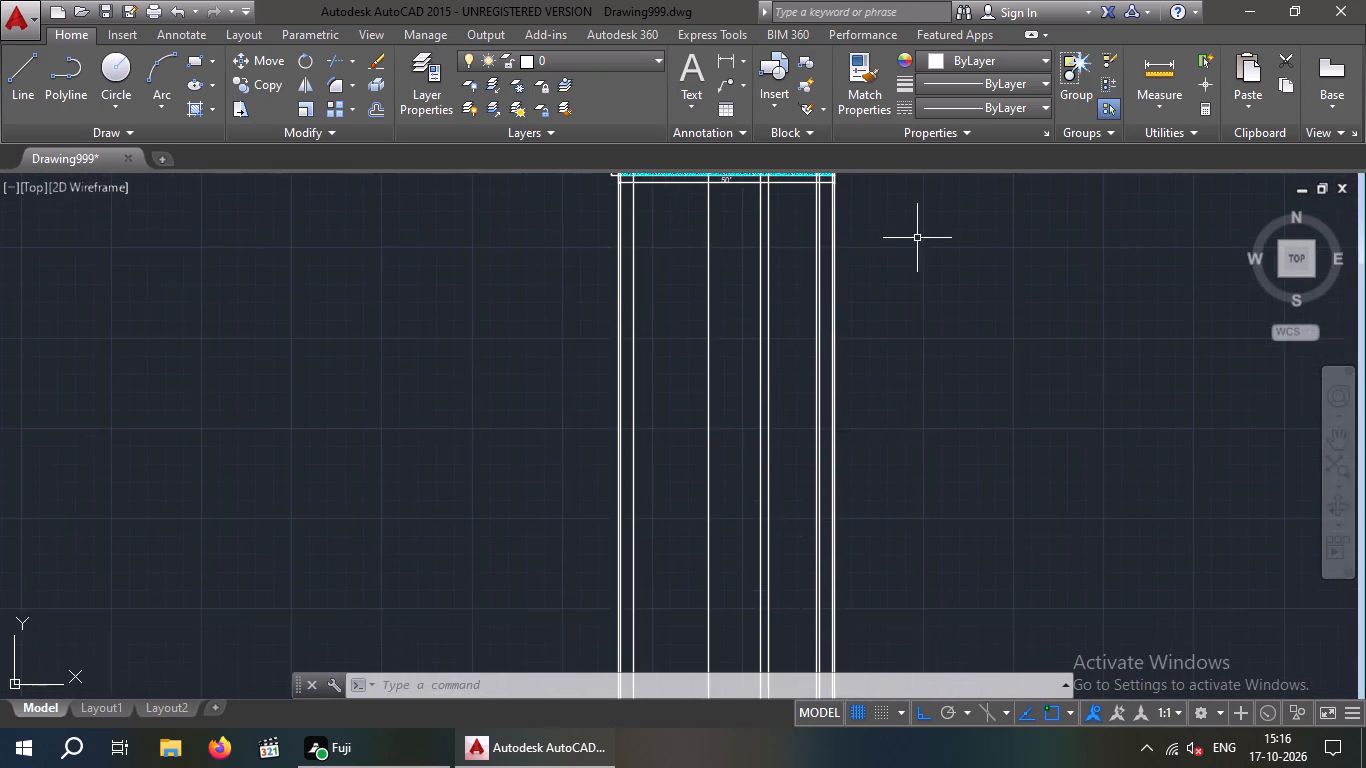
{"action": "scroll", "coordinate": [929, 252], "scroll_direction": "down", "scroll_amount": 1}
{"action": "middle_click_drag", "start_coordinate": [911, 295], "coordinate": [874, 331]}
{"action": "left_click", "coordinate": [9, 82]}
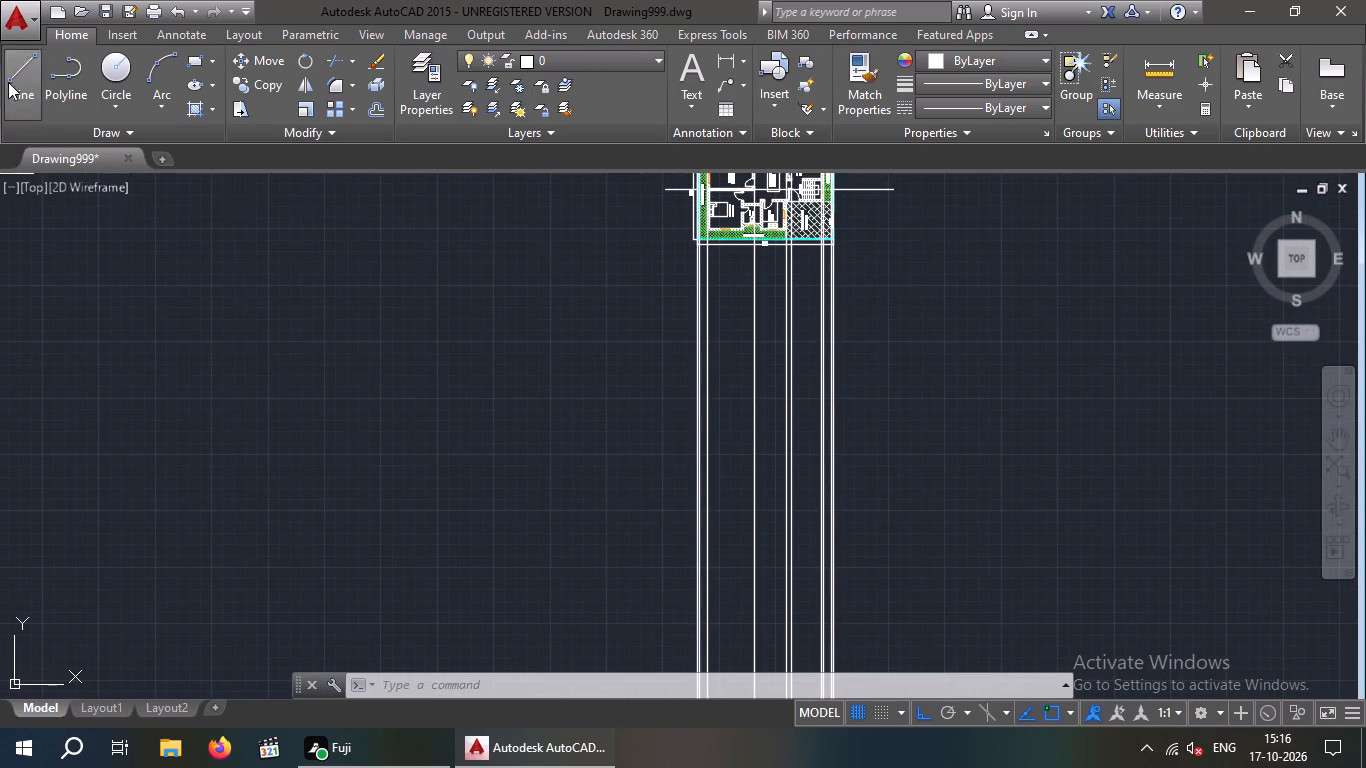
{"action": "scroll", "coordinate": [690, 419], "scroll_direction": "up", "scroll_amount": 1}
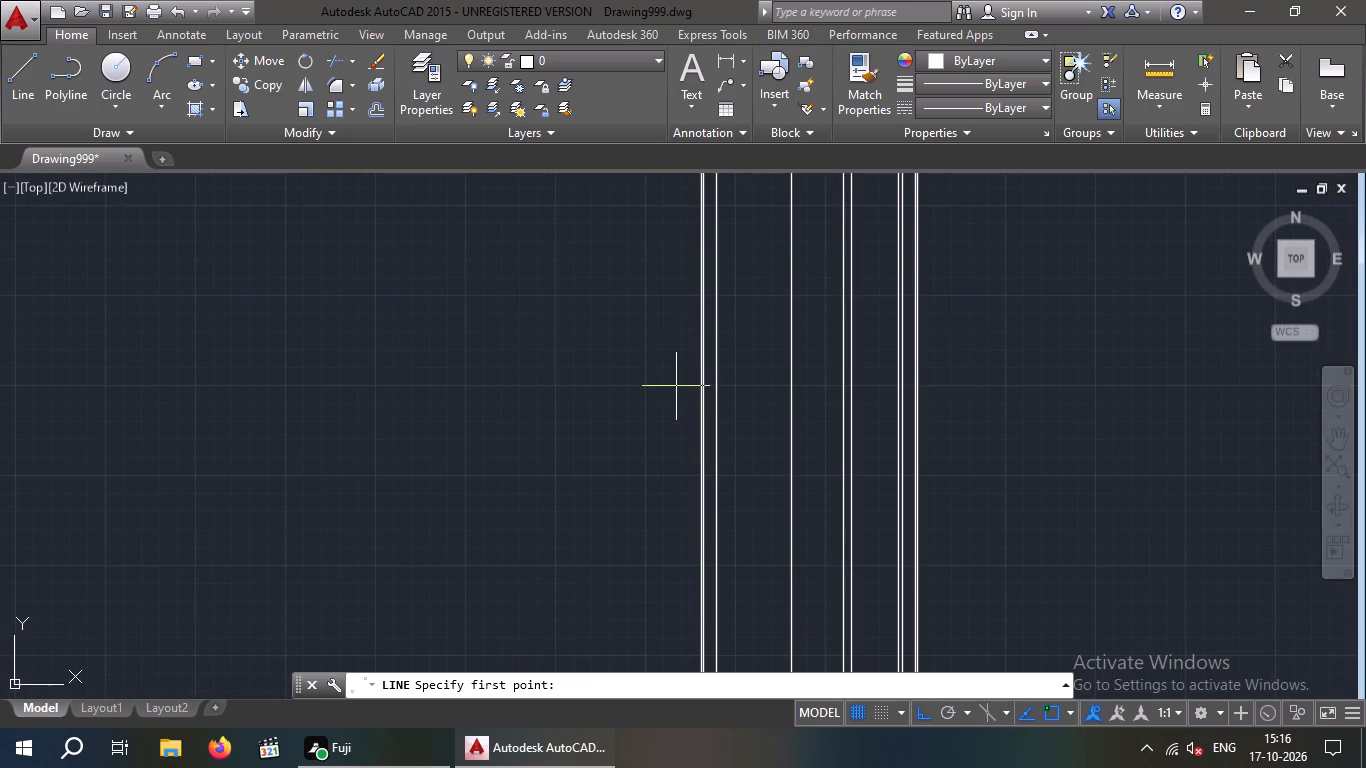
{"action": "left_click", "coordinate": [676, 386]}
{"action": "left_click", "coordinate": [1051, 387]}
{"action": "key", "text": "Escape"}
Offset the new horizontal line 3' upward.
{"action": "scroll", "coordinate": [1006, 359], "scroll_direction": "down", "scroll_amount": 1}
{"action": "middle_click_drag", "start_coordinate": [997, 365], "coordinate": [924, 404]}
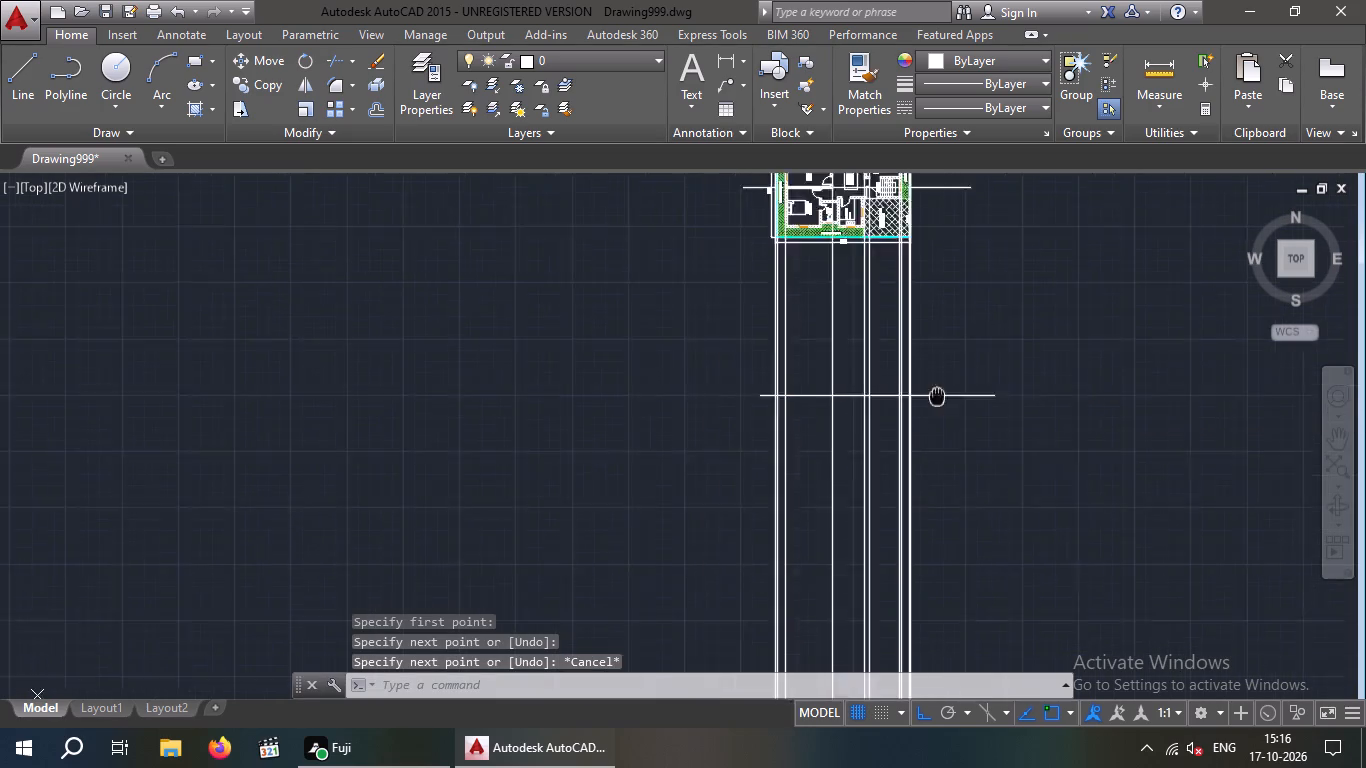
{"action": "middle_click_drag", "start_coordinate": [924, 404], "coordinate": [801, 478]}
{"action": "middle_click", "coordinate": [811, 350]}
{"action": "scroll", "coordinate": [779, 383], "scroll_direction": "up", "scroll_amount": 3}
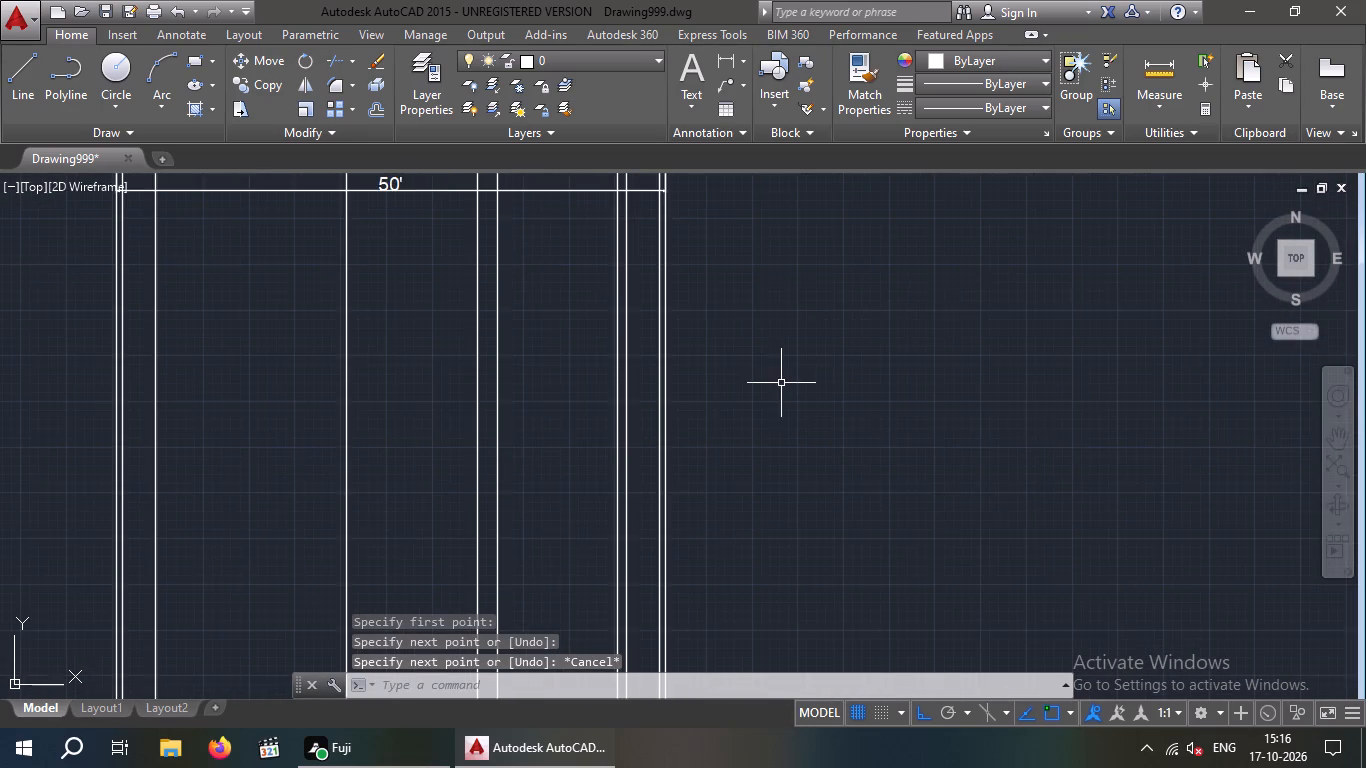
{"action": "scroll", "coordinate": [789, 380], "scroll_direction": "down", "scroll_amount": 2}
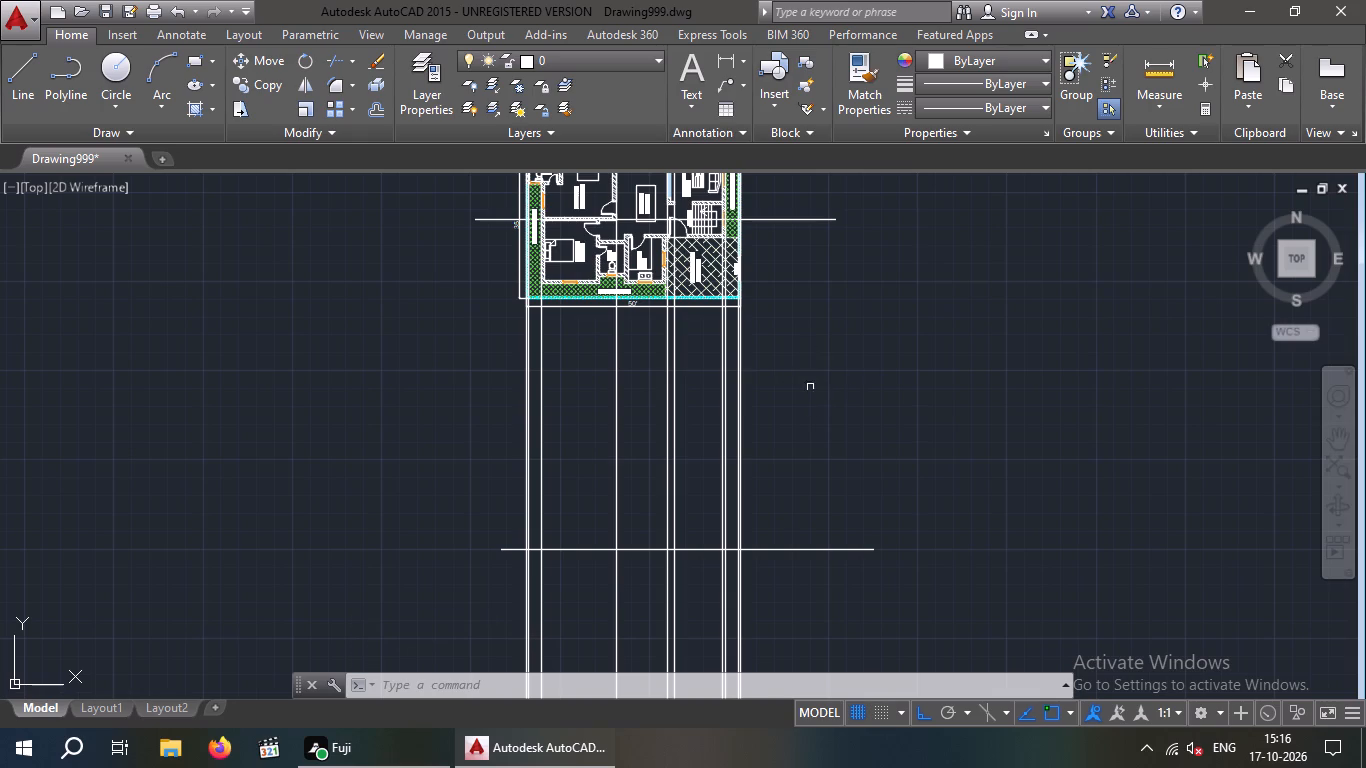
{"action": "key", "text": "Escape"}
{"action": "key", "text": "o"}
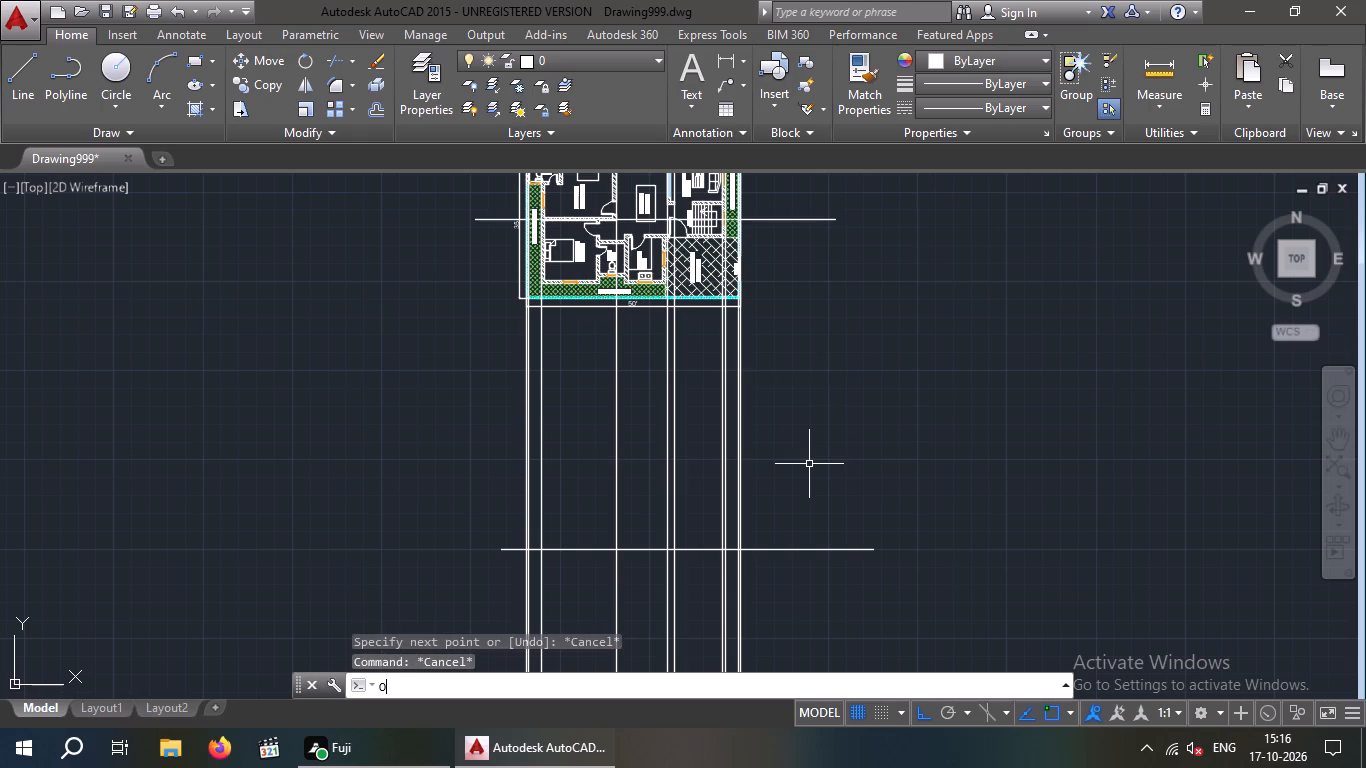
{"action": "key", "text": "Return"}
{"action": "type", "text": "3'"}
{"action": "key", "text": "Return"}
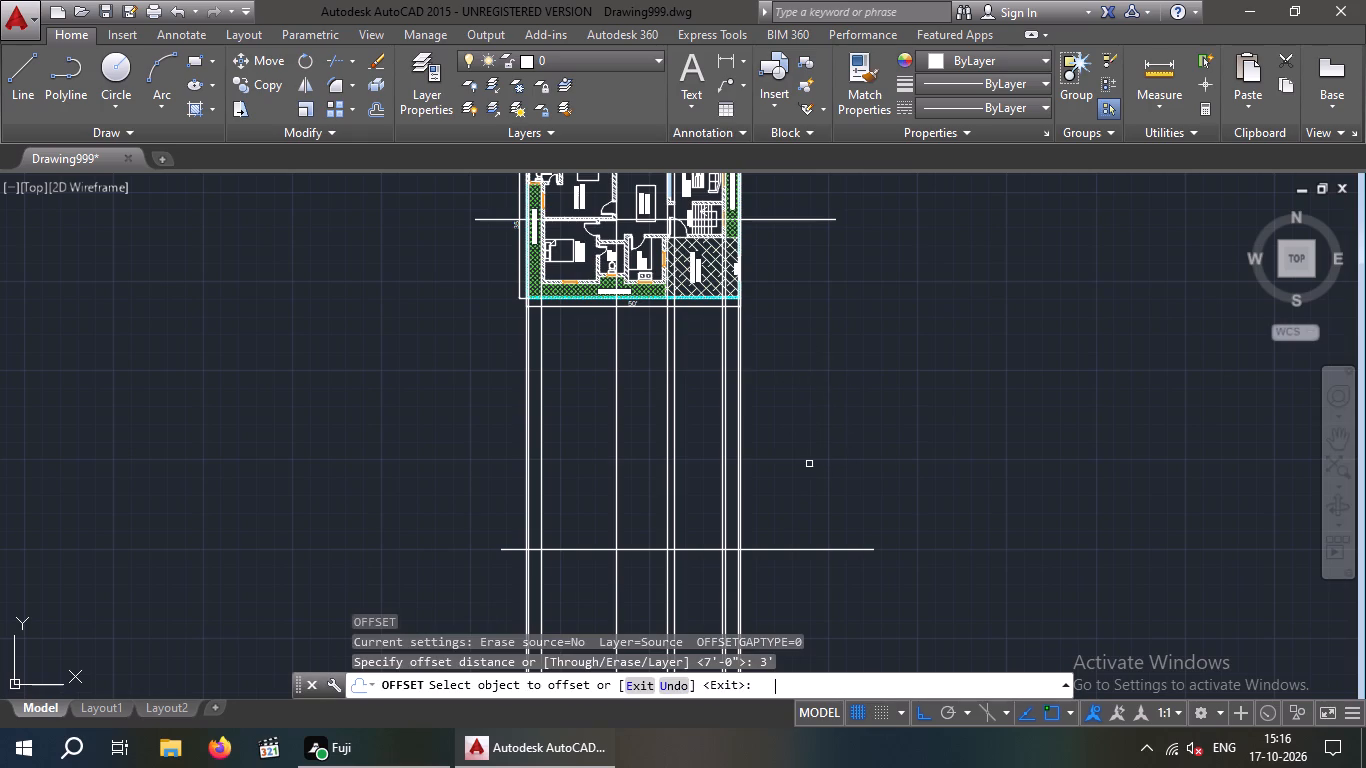
{"action": "left_click", "coordinate": [808, 550]}
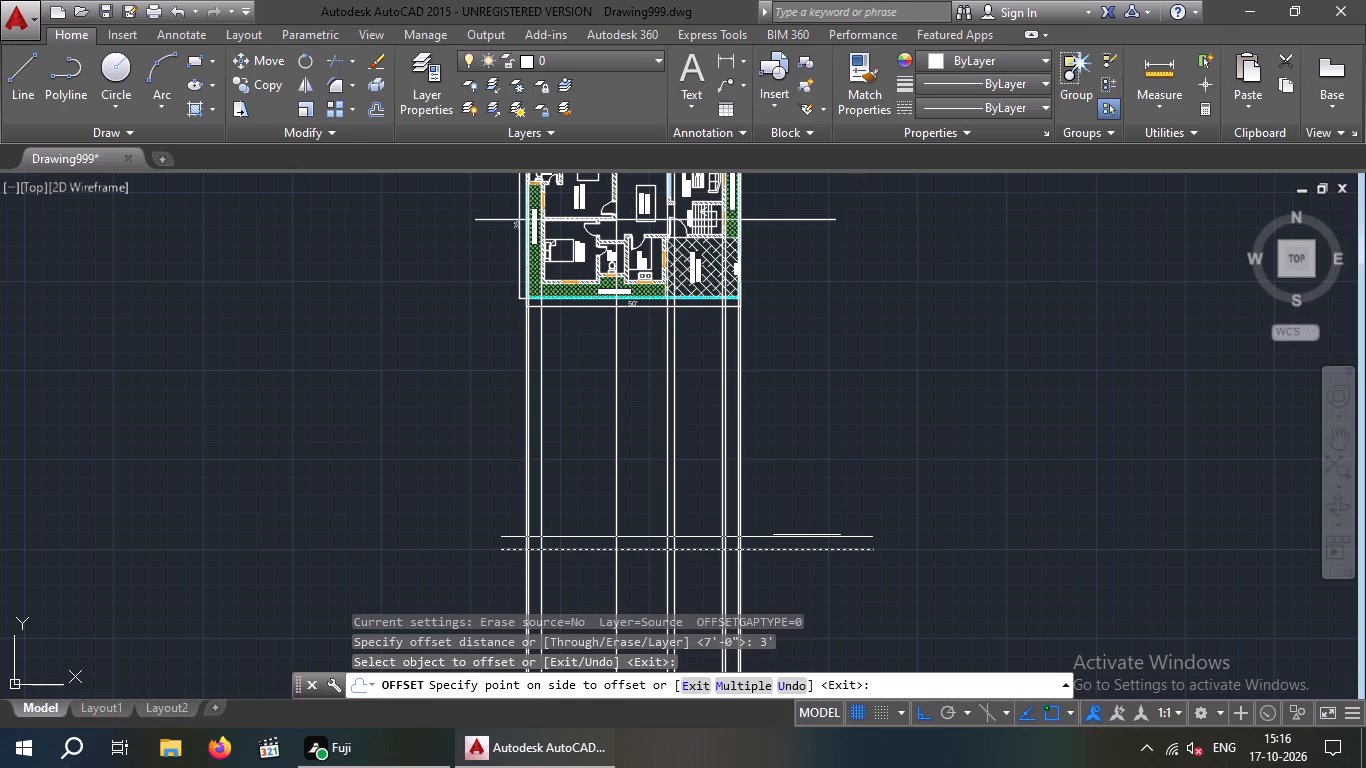
{"action": "left_click", "coordinate": [807, 535]}
{"action": "scroll", "coordinate": [811, 534], "scroll_direction": "down", "scroll_amount": 3}
{"action": "middle_click_drag", "start_coordinate": [540, 535], "coordinate": [677, 453]}
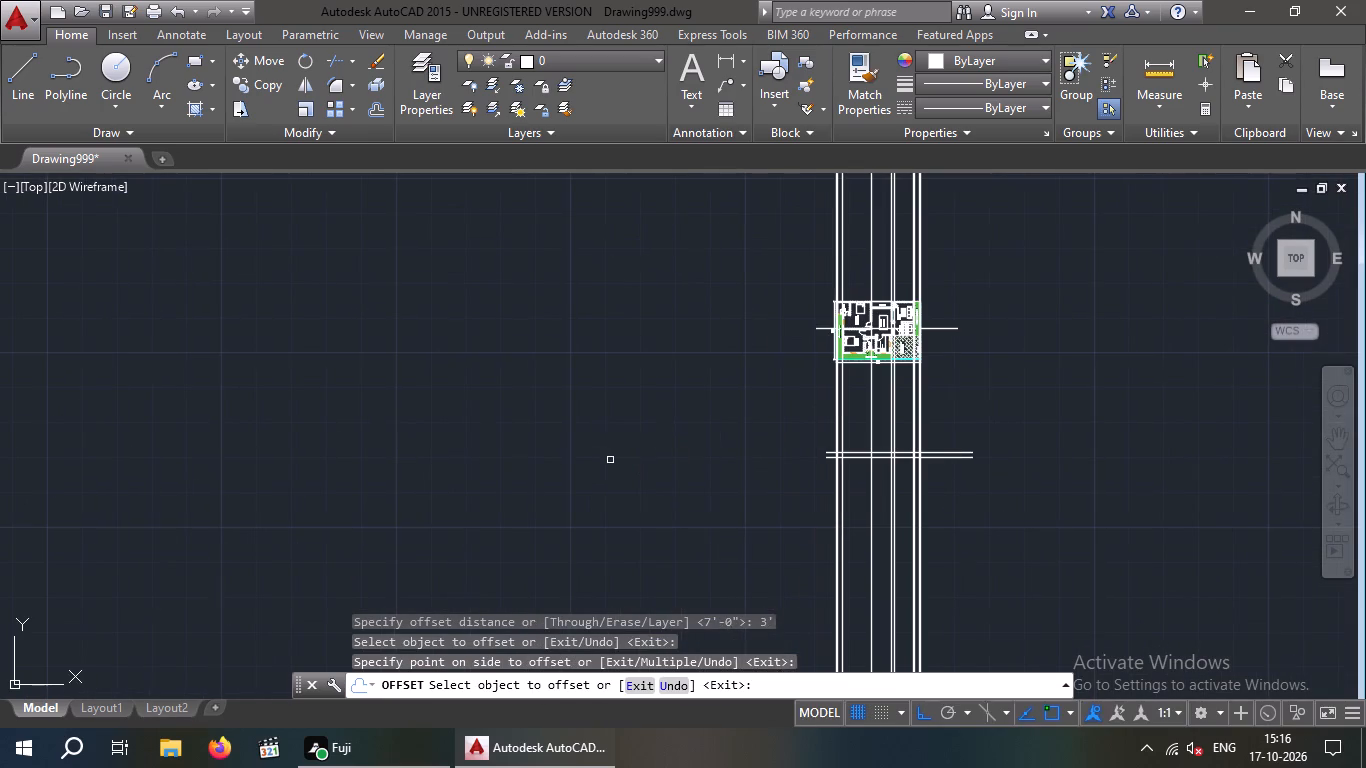
{"action": "key", "text": "Escape"}
Set the current object colour to Cyan for linear dimensions on the front elevation.
{"action": "middle_click_drag", "start_coordinate": [574, 438], "coordinate": [742, 372]}
{"action": "scroll", "coordinate": [658, 397], "scroll_direction": "down", "scroll_amount": 3}
{"action": "middle_click_drag", "start_coordinate": [318, 418], "coordinate": [747, 417]}
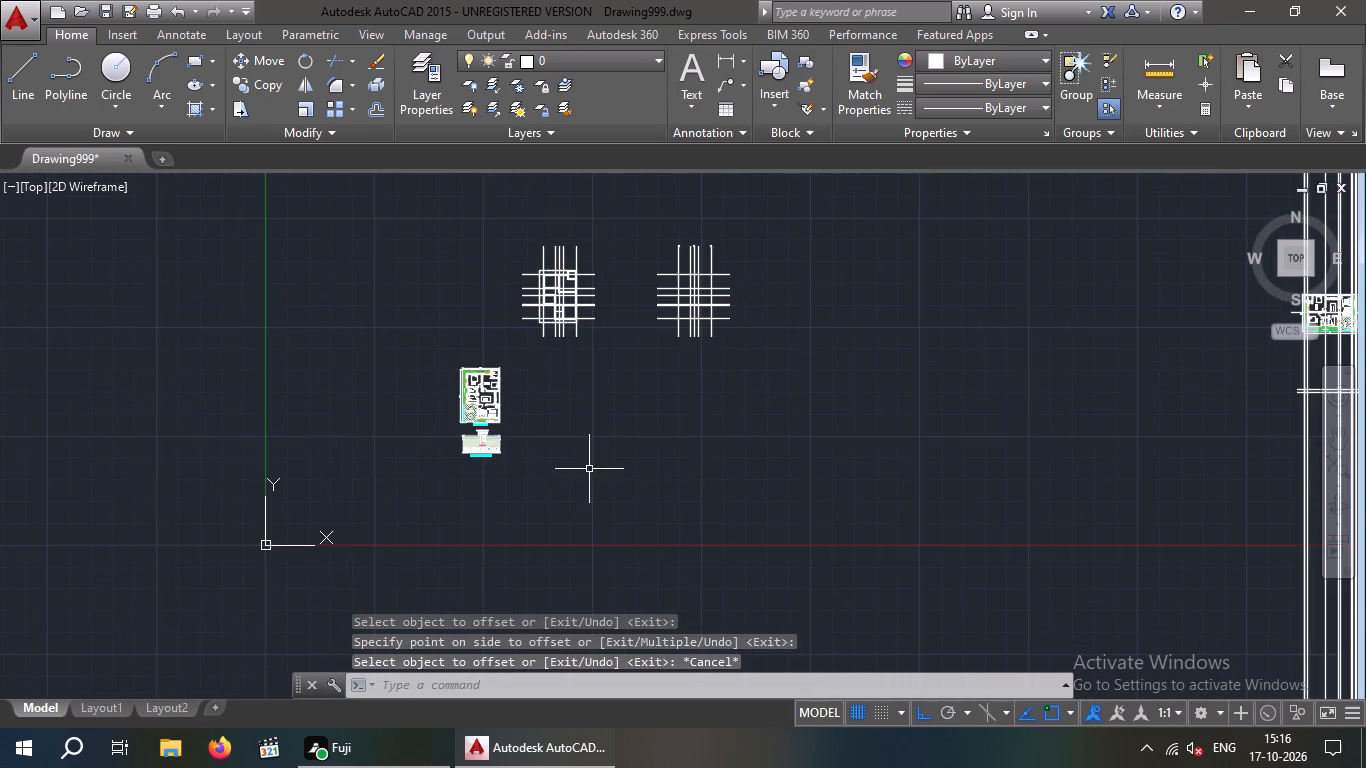
{"action": "scroll", "coordinate": [528, 442], "scroll_direction": "up", "scroll_amount": 4}
{"action": "middle_click_drag", "start_coordinate": [524, 443], "coordinate": [700, 443]}
{"action": "scroll", "coordinate": [403, 464], "scroll_direction": "up", "scroll_amount": 4}
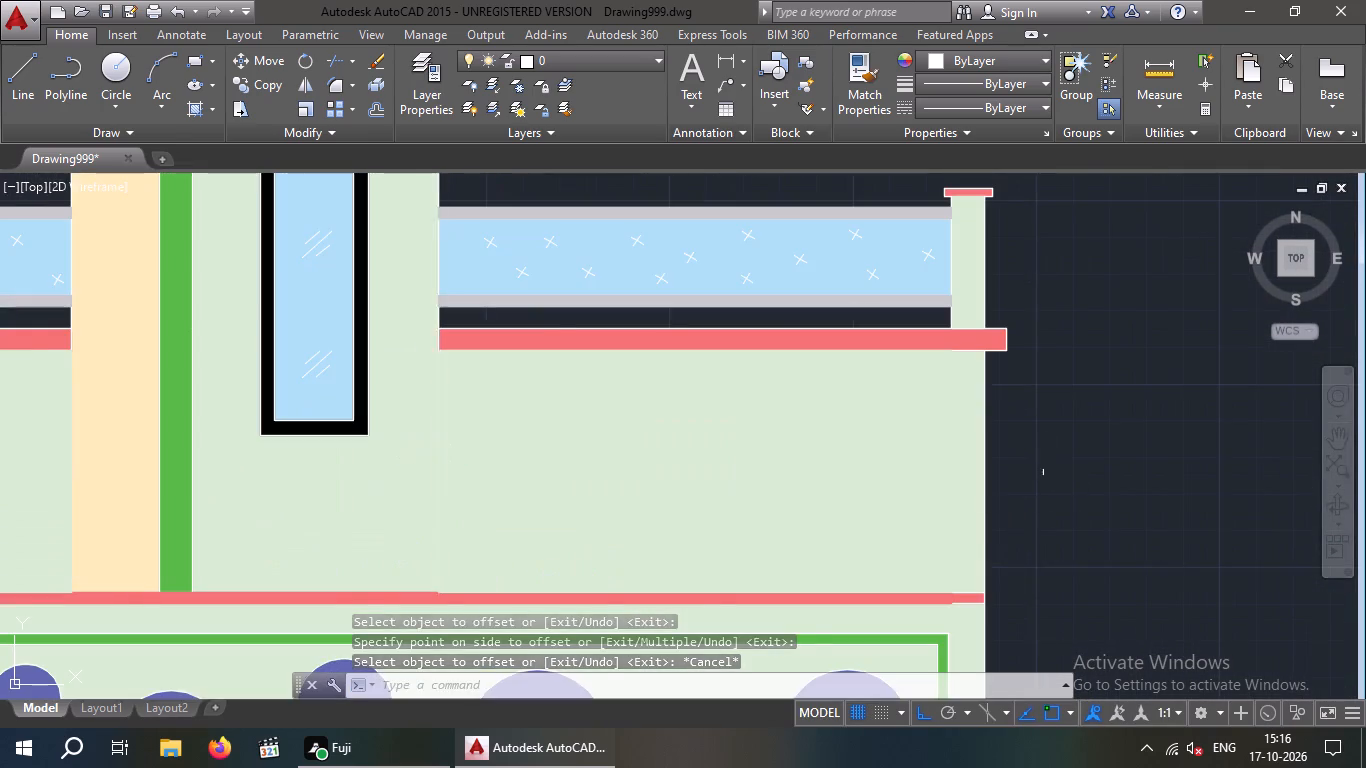
{"action": "scroll", "coordinate": [1034, 466], "scroll_direction": "down", "scroll_amount": 3}
{"action": "middle_click_drag", "start_coordinate": [1096, 464], "coordinate": [862, 428]}
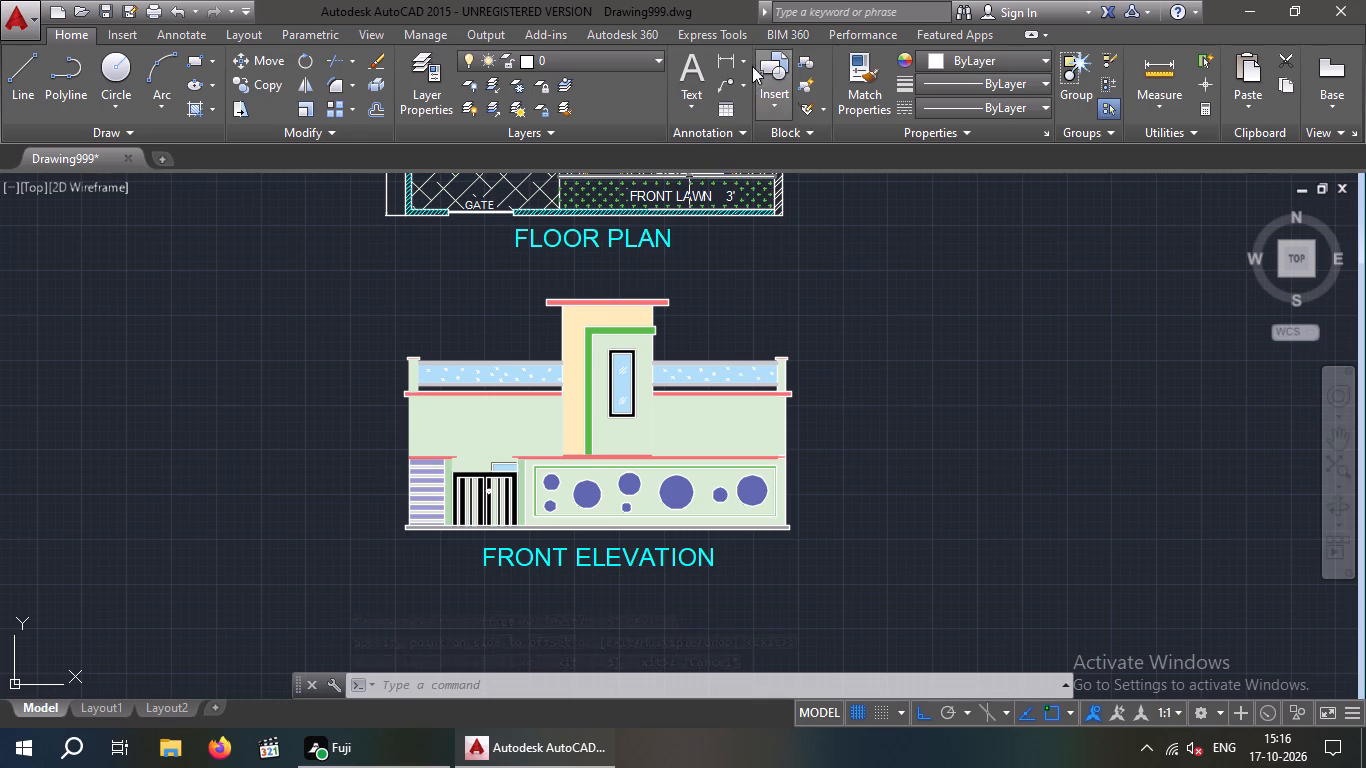
{"action": "left_click", "coordinate": [725, 57]}
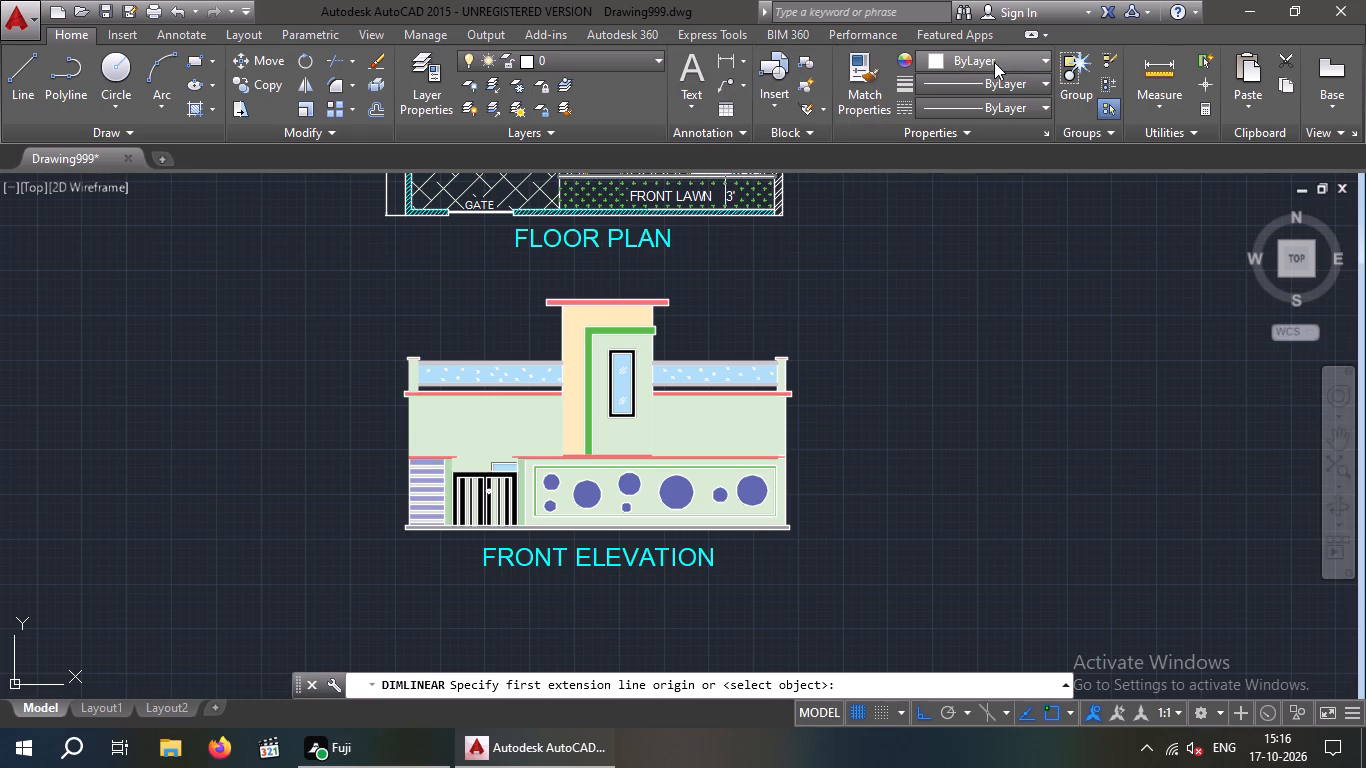
{"action": "left_click", "coordinate": [996, 61]}
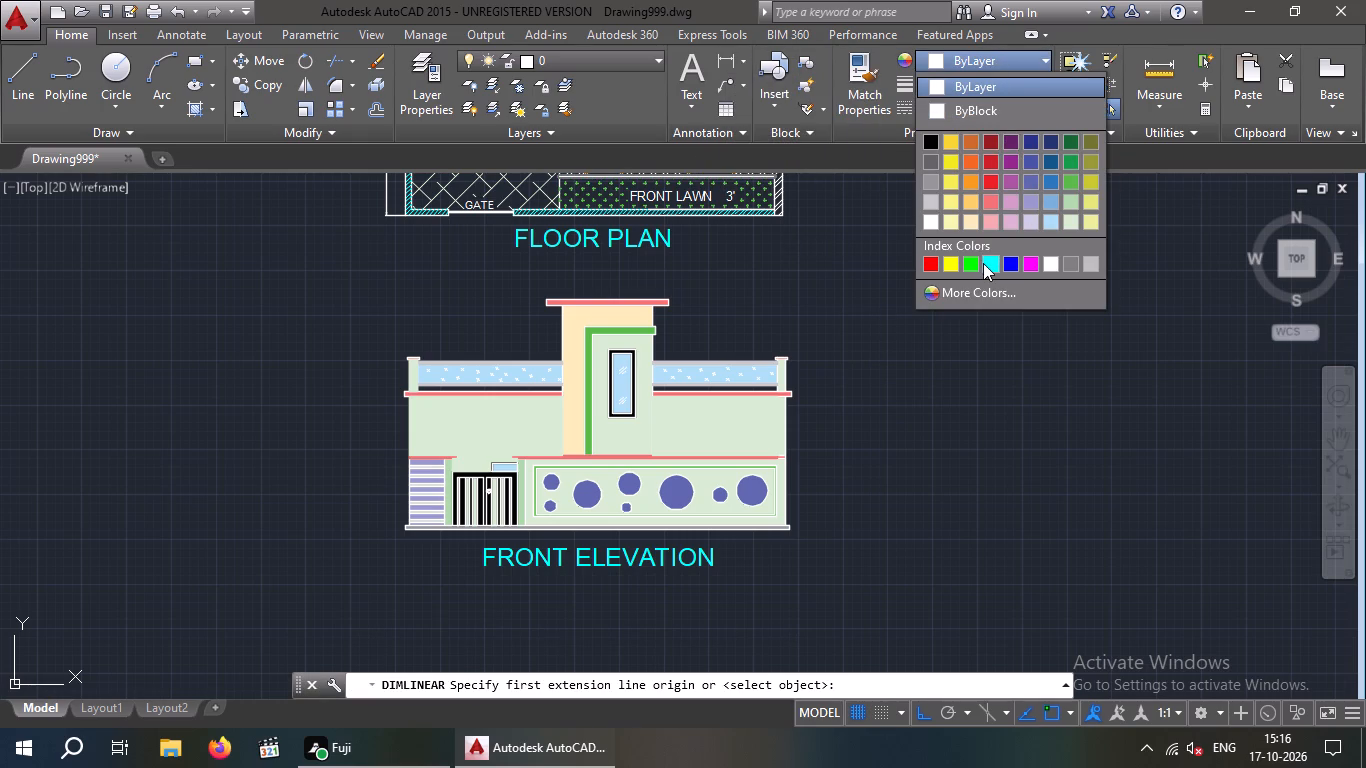
{"action": "left_click", "coordinate": [983, 263]}
Add a vertical linear dimension for the thickness of the grey base slab at the front elevation's lower right end.
{"action": "scroll", "coordinate": [830, 485], "scroll_direction": "up", "scroll_amount": 1}
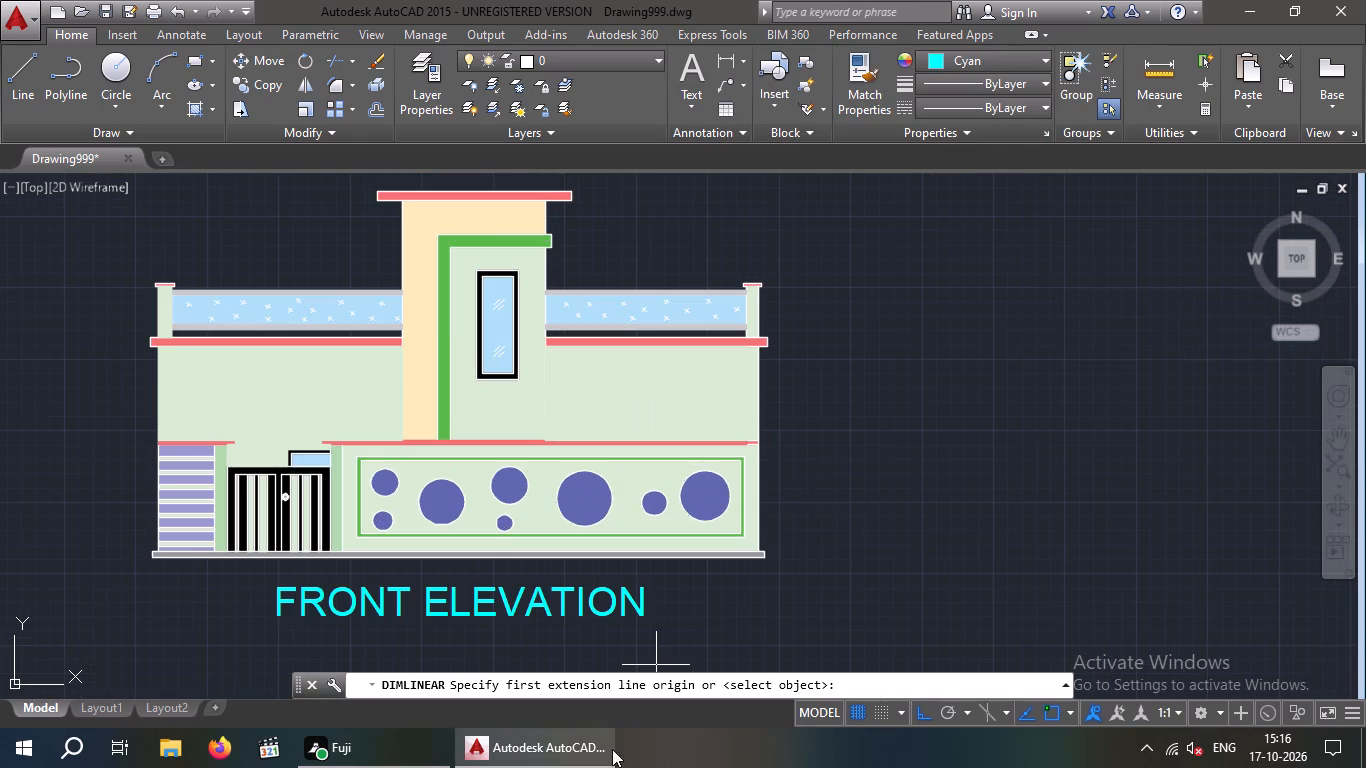
{"action": "scroll", "coordinate": [699, 700], "scroll_direction": "up", "scroll_amount": 2}
{"action": "scroll", "coordinate": [773, 550], "scroll_direction": "up", "scroll_amount": 4}
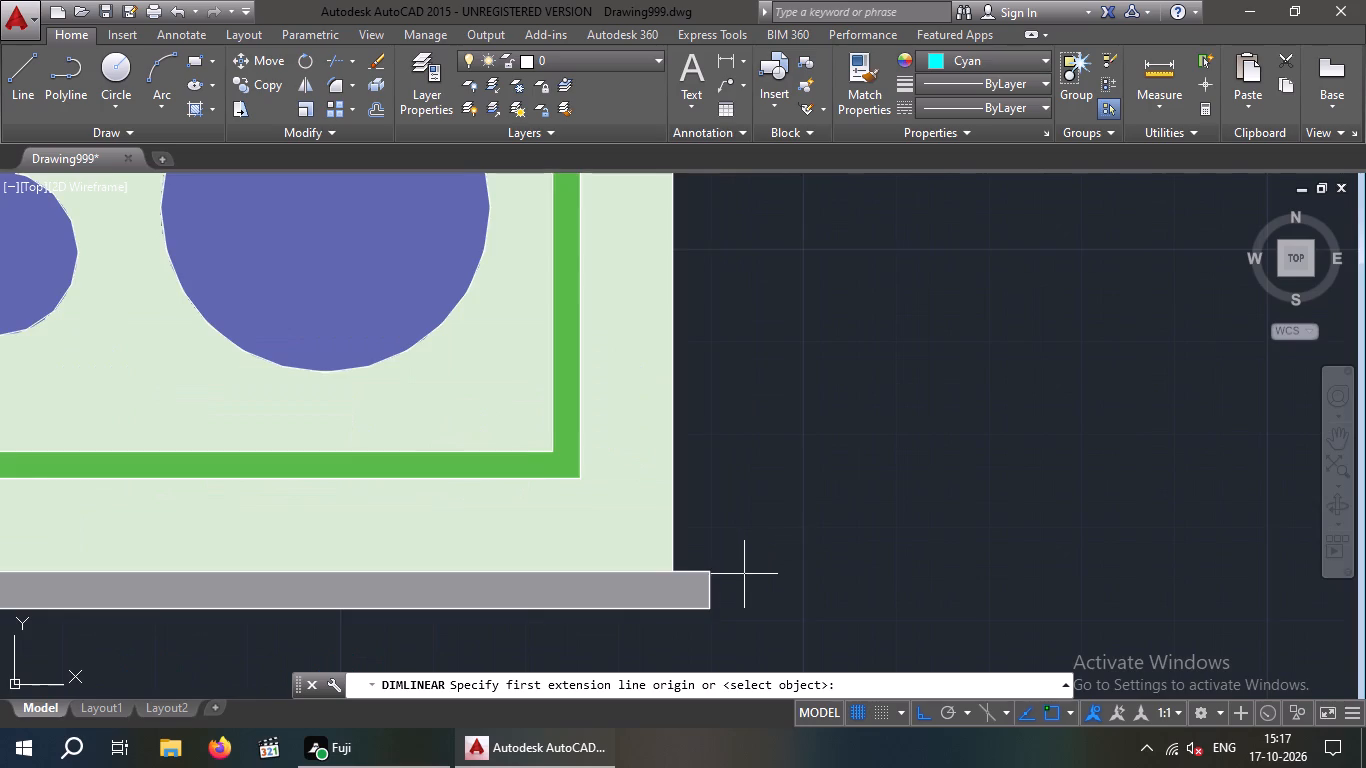
{"action": "middle_click_drag", "start_coordinate": [753, 559], "coordinate": [794, 502]}
{"action": "scroll", "coordinate": [790, 517], "scroll_direction": "up", "scroll_amount": 2}
{"action": "left_click_drag", "start_coordinate": [685, 513], "coordinate": [685, 526]}
{"action": "left_click_drag", "start_coordinate": [688, 609], "coordinate": [734, 611]}
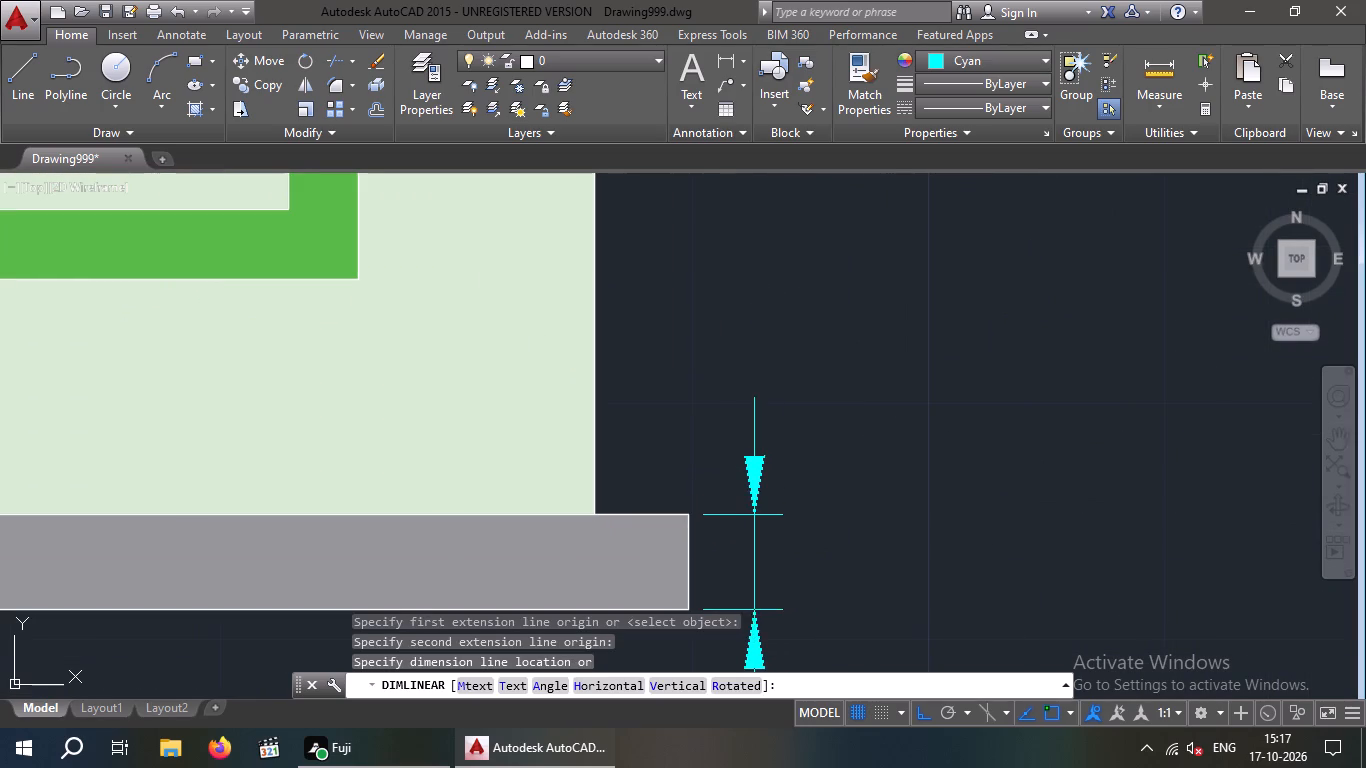
{"action": "left_click", "coordinate": [735, 602]}
Add a vertical linear dimension from the underside of the roof slab to the top of the base slab.
{"action": "scroll", "coordinate": [800, 553], "scroll_direction": "down", "scroll_amount": 3}
{"action": "middle_click_drag", "start_coordinate": [870, 527], "coordinate": [820, 637]}
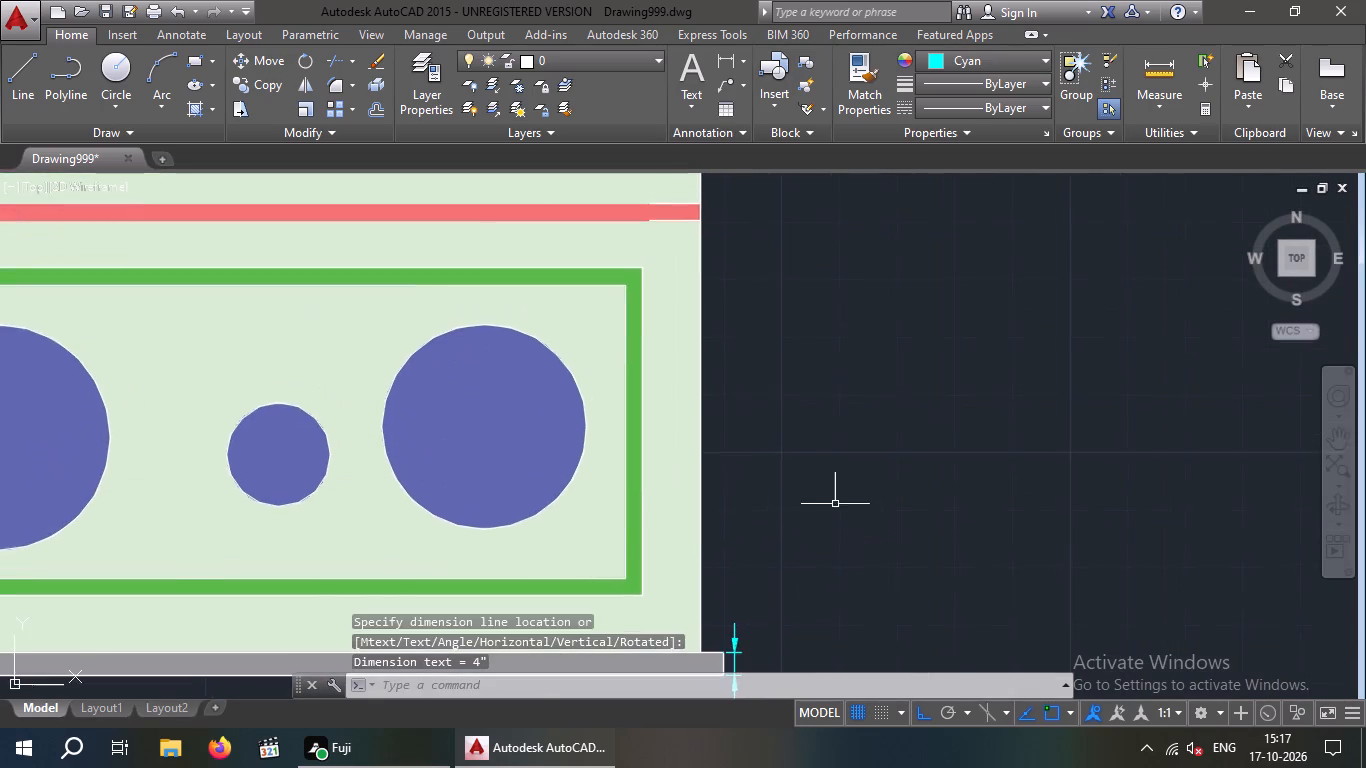
{"action": "scroll", "coordinate": [838, 497], "scroll_direction": "down", "scroll_amount": 2}
{"action": "key", "text": "space"}
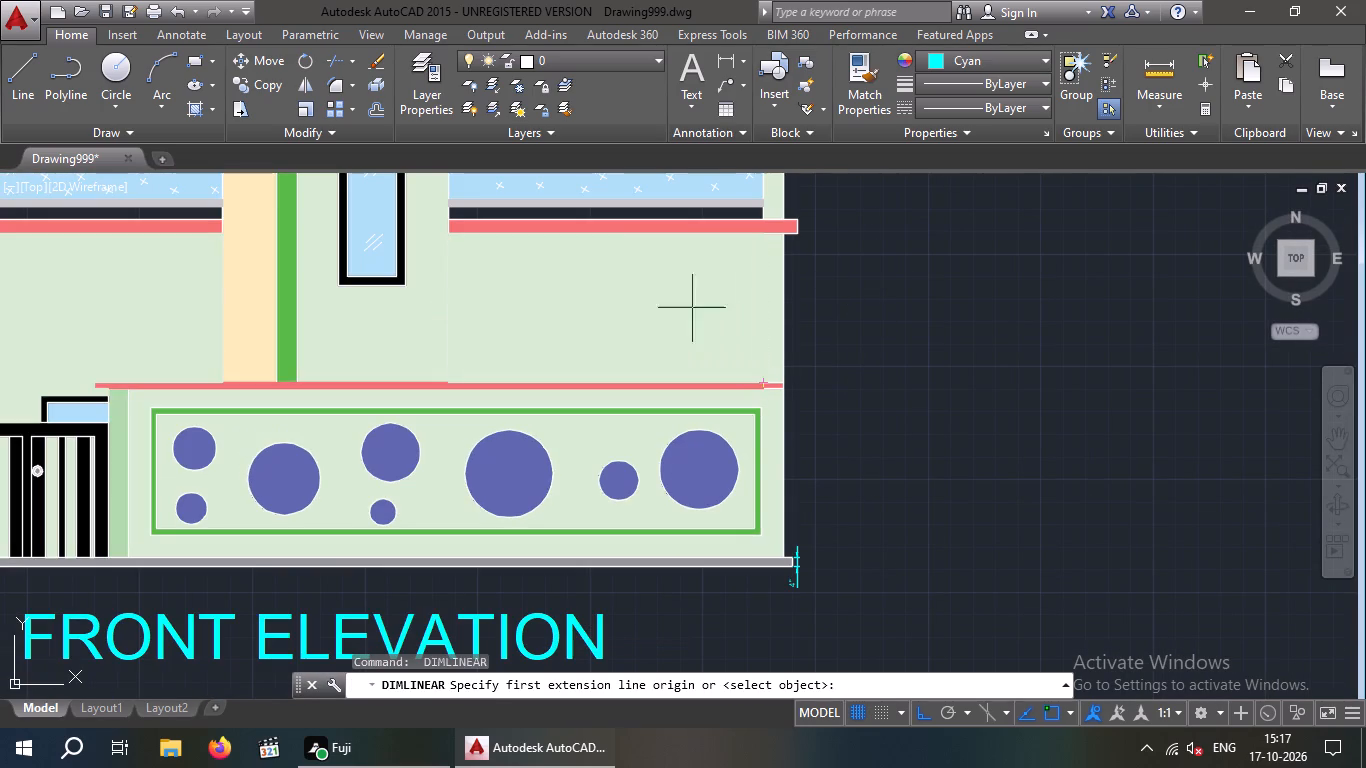
{"action": "scroll", "coordinate": [793, 235], "scroll_direction": "up", "scroll_amount": 4}
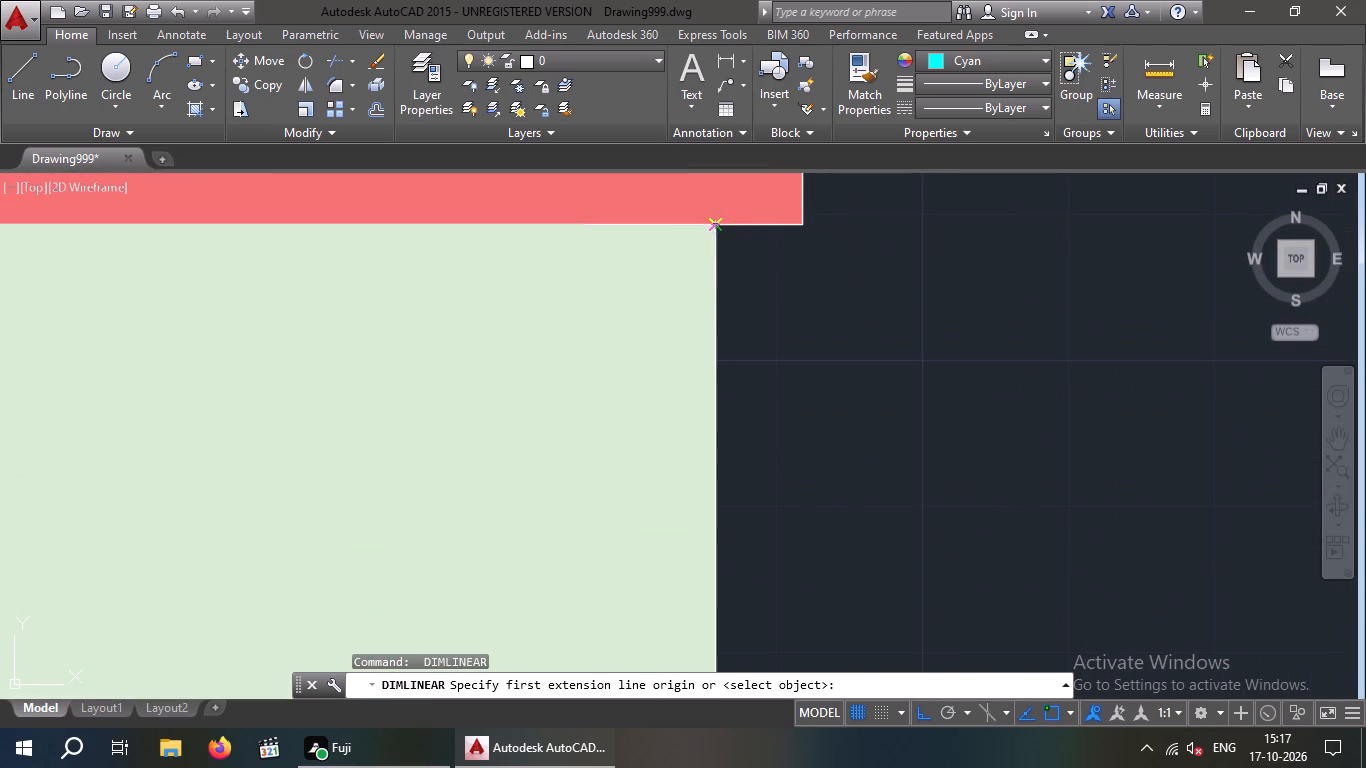
{"action": "left_click", "coordinate": [714, 227]}
{"action": "scroll", "coordinate": [717, 242], "scroll_direction": "down", "scroll_amount": 5}
{"action": "scroll", "coordinate": [717, 429], "scroll_direction": "up", "scroll_amount": 4}
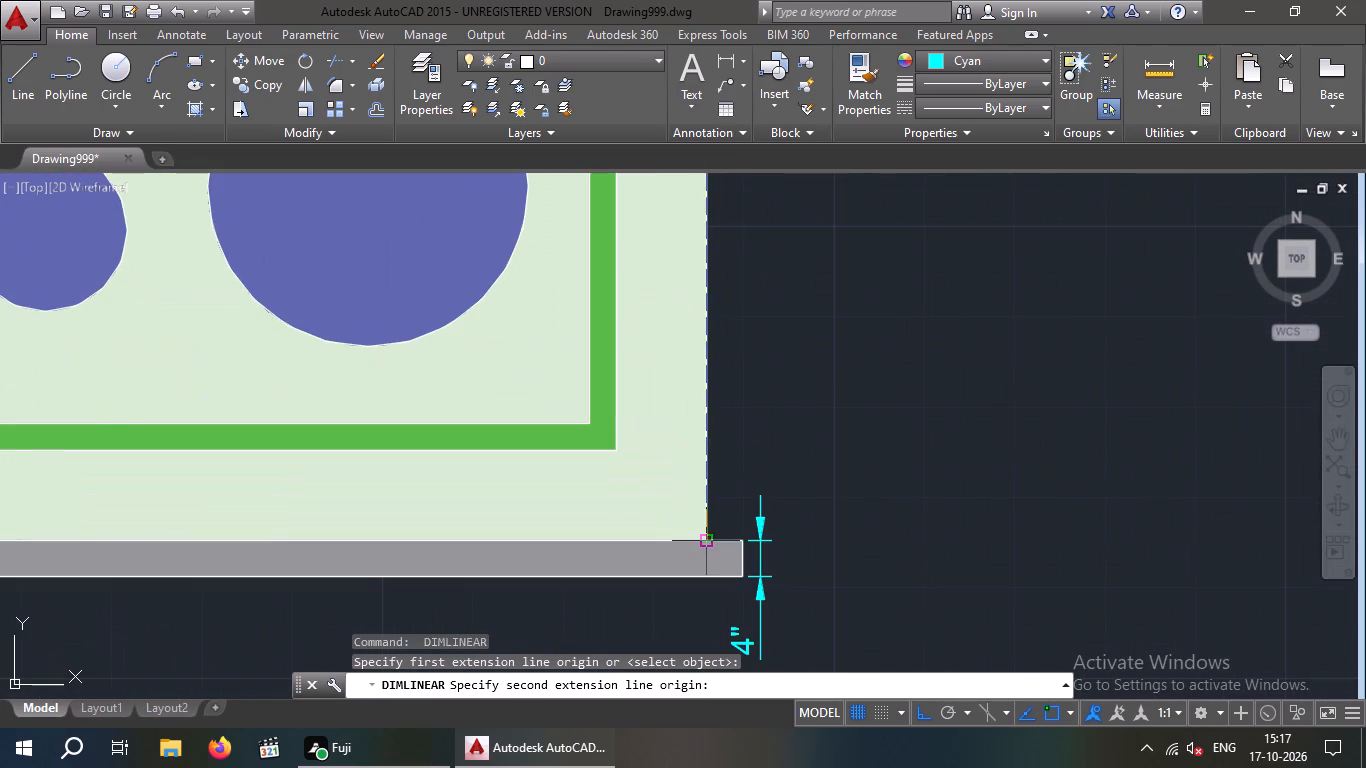
{"action": "left_click_drag", "start_coordinate": [708, 539], "coordinate": [722, 539]}
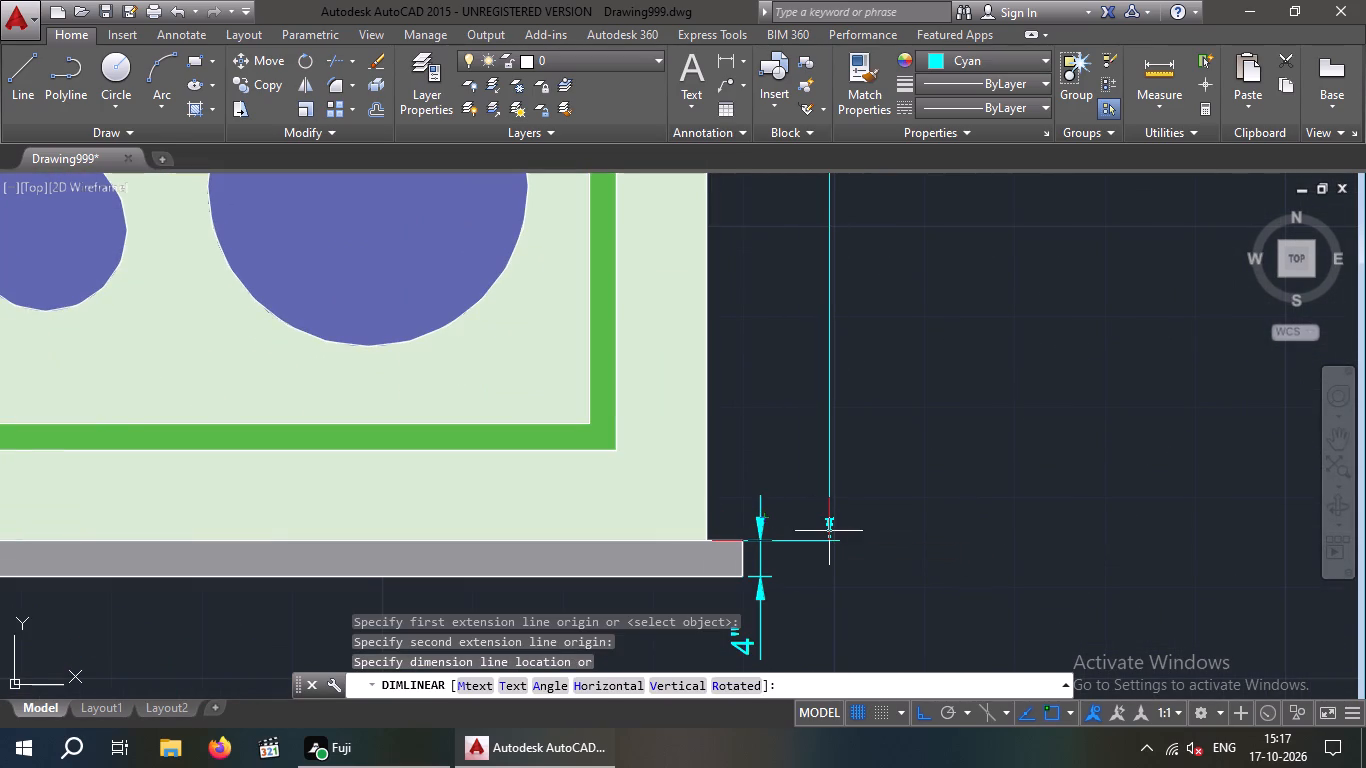
{"action": "left_click", "coordinate": [830, 531]}
Add a vertical linear dimension for the thickness of the red roof slab at its right end.
{"action": "scroll", "coordinate": [829, 533], "scroll_direction": "down", "scroll_amount": 5}
{"action": "middle_click_drag", "start_coordinate": [909, 420], "coordinate": [875, 513]}
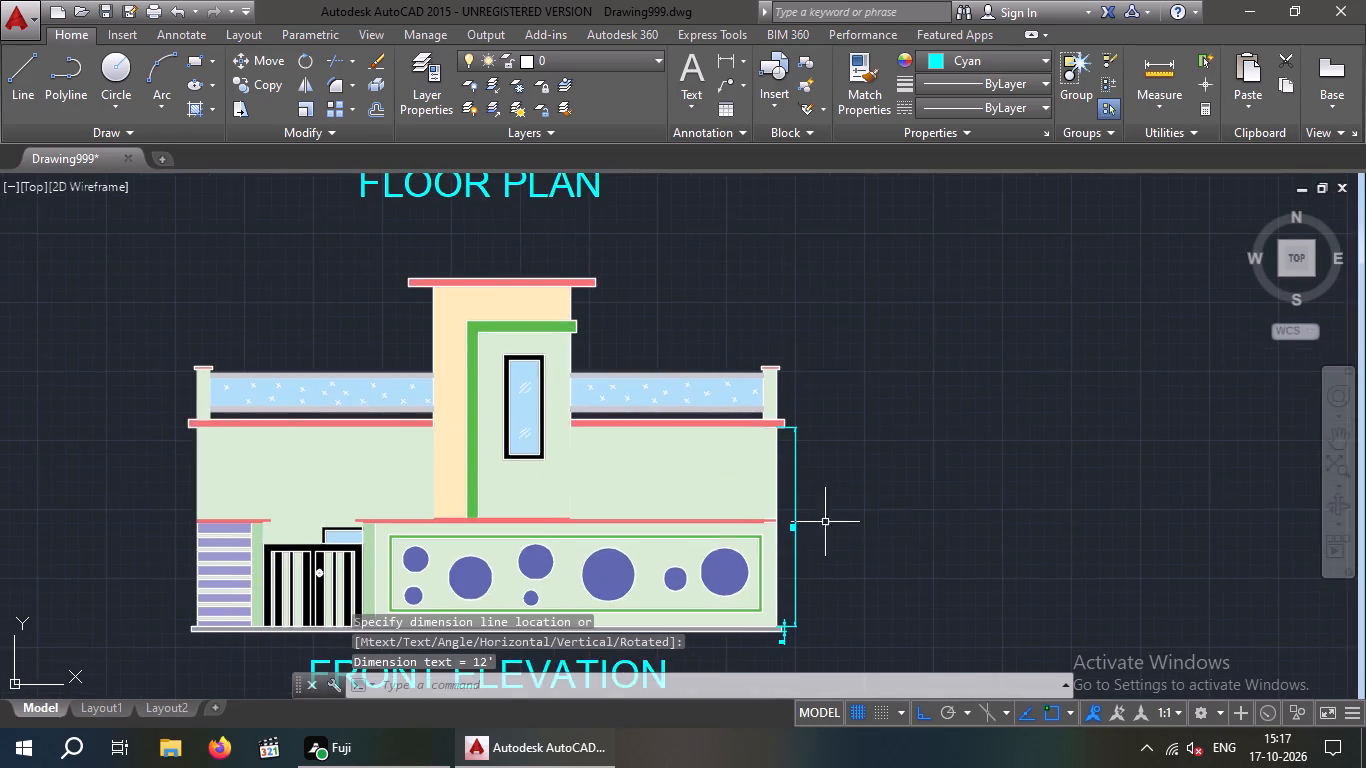
{"action": "scroll", "coordinate": [800, 532], "scroll_direction": "up", "scroll_amount": 4}
{"action": "middle_click_drag", "start_coordinate": [828, 489], "coordinate": [813, 594]}
{"action": "scroll", "coordinate": [813, 591], "scroll_direction": "down", "scroll_amount": 1}
{"action": "middle_click_drag", "start_coordinate": [838, 369], "coordinate": [805, 561]}
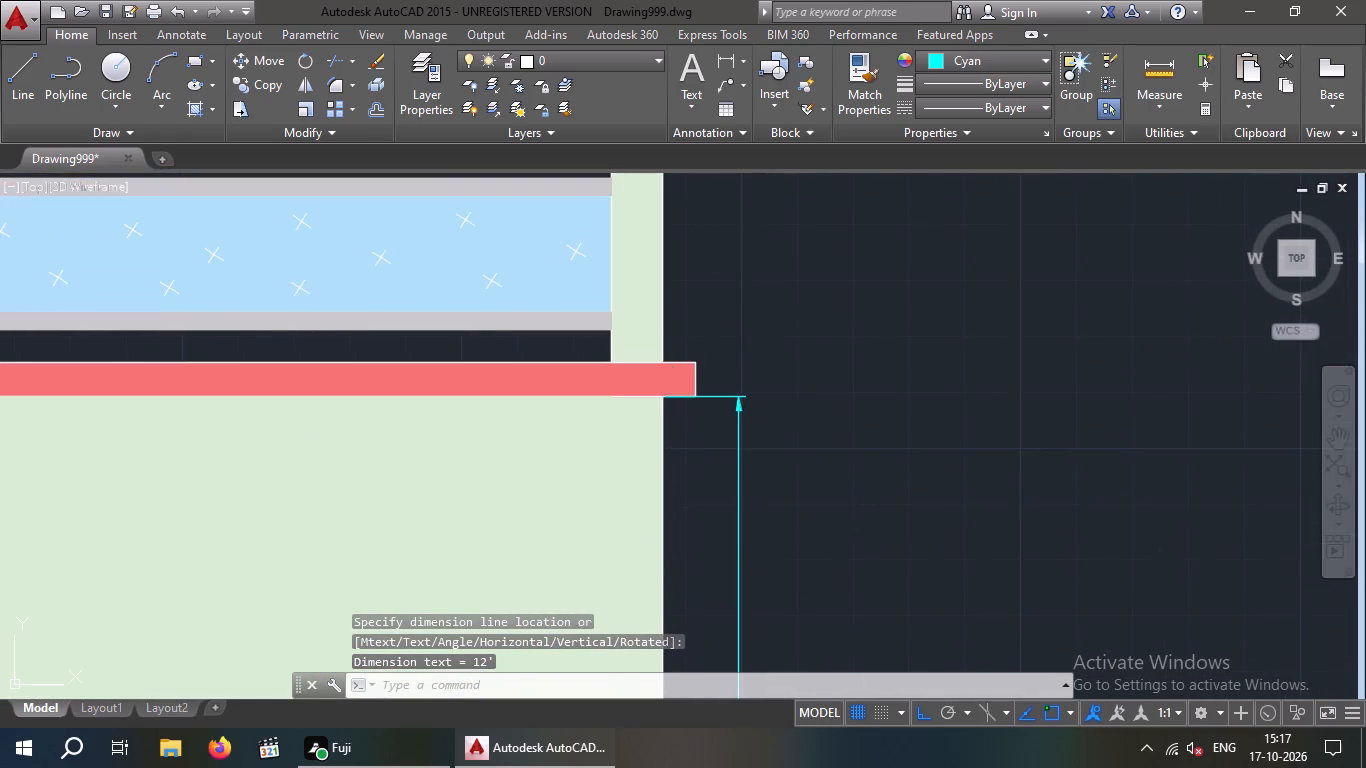
{"action": "scroll", "coordinate": [692, 346], "scroll_direction": "up", "scroll_amount": 2}
{"action": "key", "text": "space"}
{"action": "left_click_drag", "start_coordinate": [694, 389], "coordinate": [693, 406]}
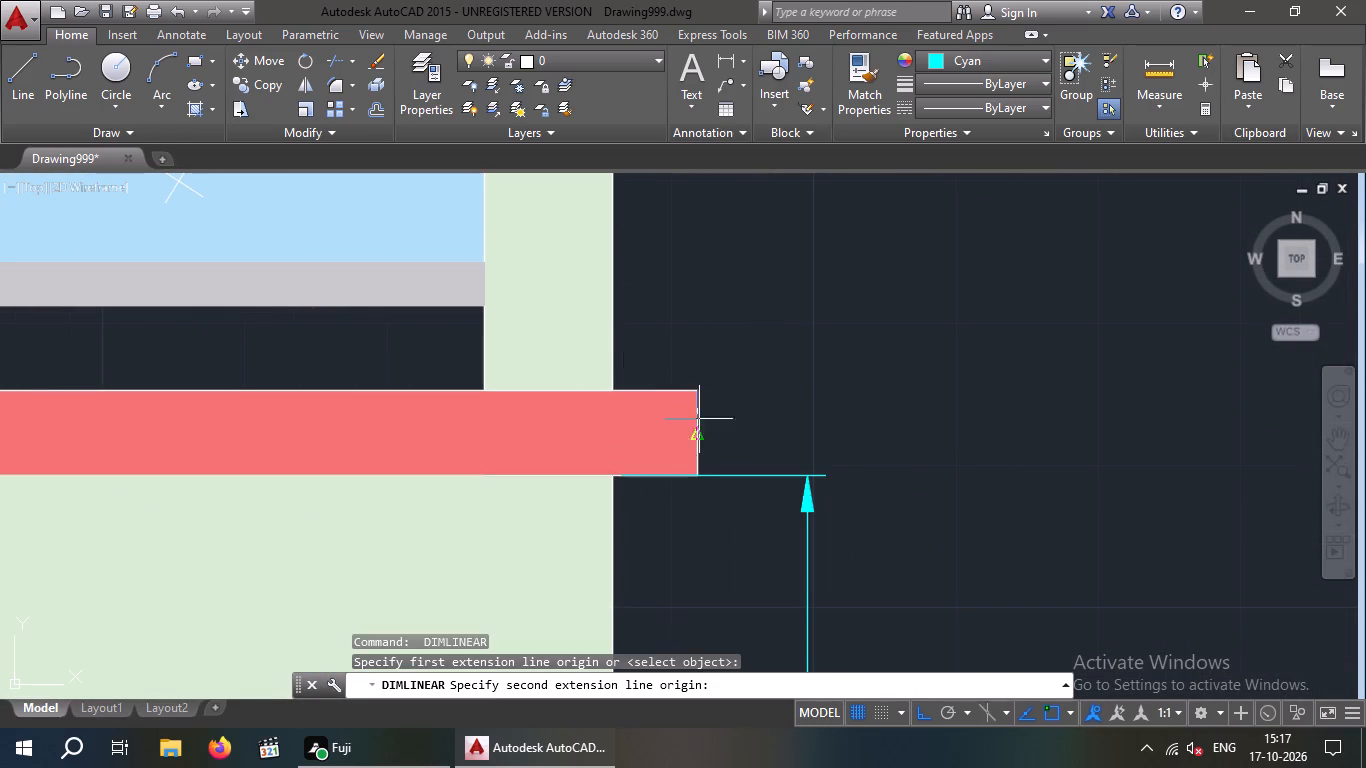
{"action": "left_click", "coordinate": [695, 478]}
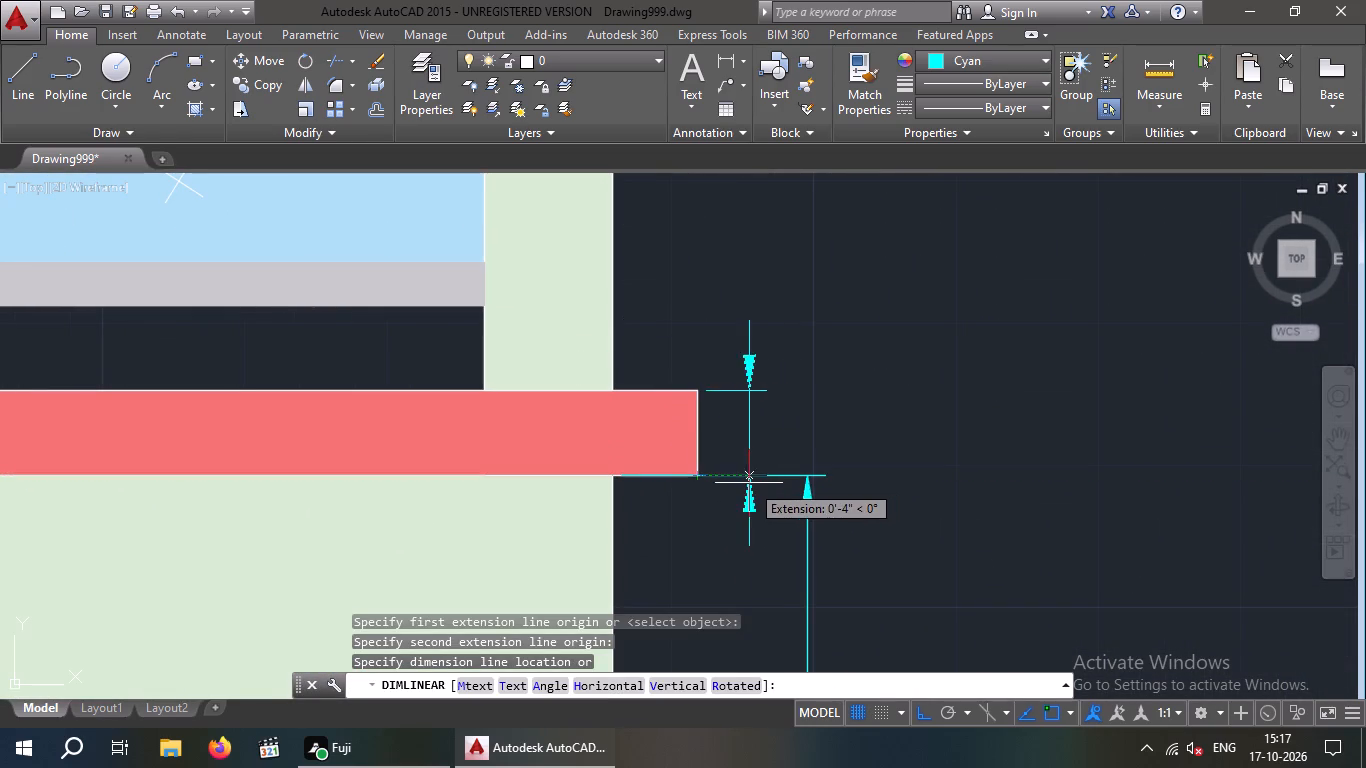
{"action": "left_click", "coordinate": [773, 484]}
Add a vertical linear dimension for the right parapet pillar, from the underside of its cap to the roof slab.
{"action": "middle_click_drag", "start_coordinate": [857, 374], "coordinate": [856, 482]}
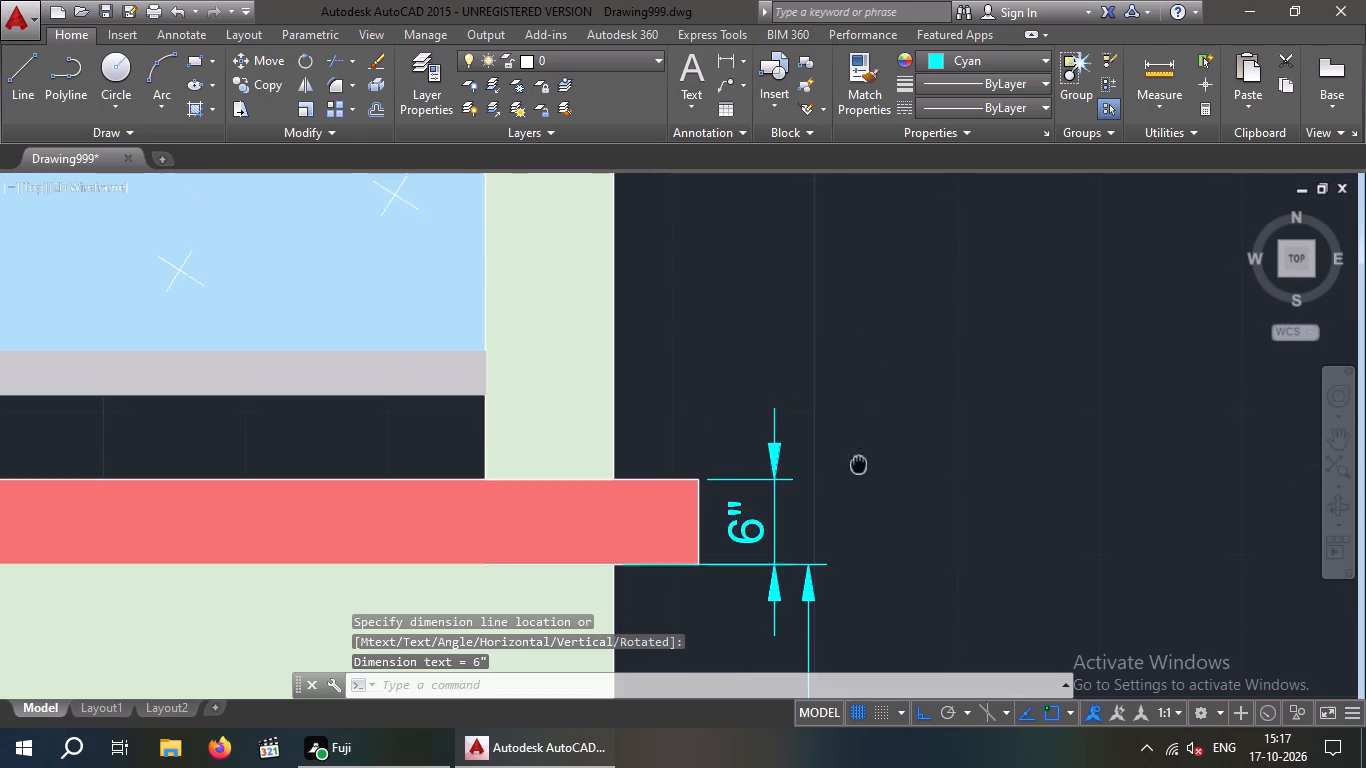
{"action": "middle_click_drag", "start_coordinate": [856, 482], "coordinate": [836, 558]}
{"action": "scroll", "coordinate": [859, 444], "scroll_direction": "up", "scroll_amount": 1}
{"action": "scroll", "coordinate": [858, 445], "scroll_direction": "down", "scroll_amount": 2}
{"action": "key", "text": "space"}
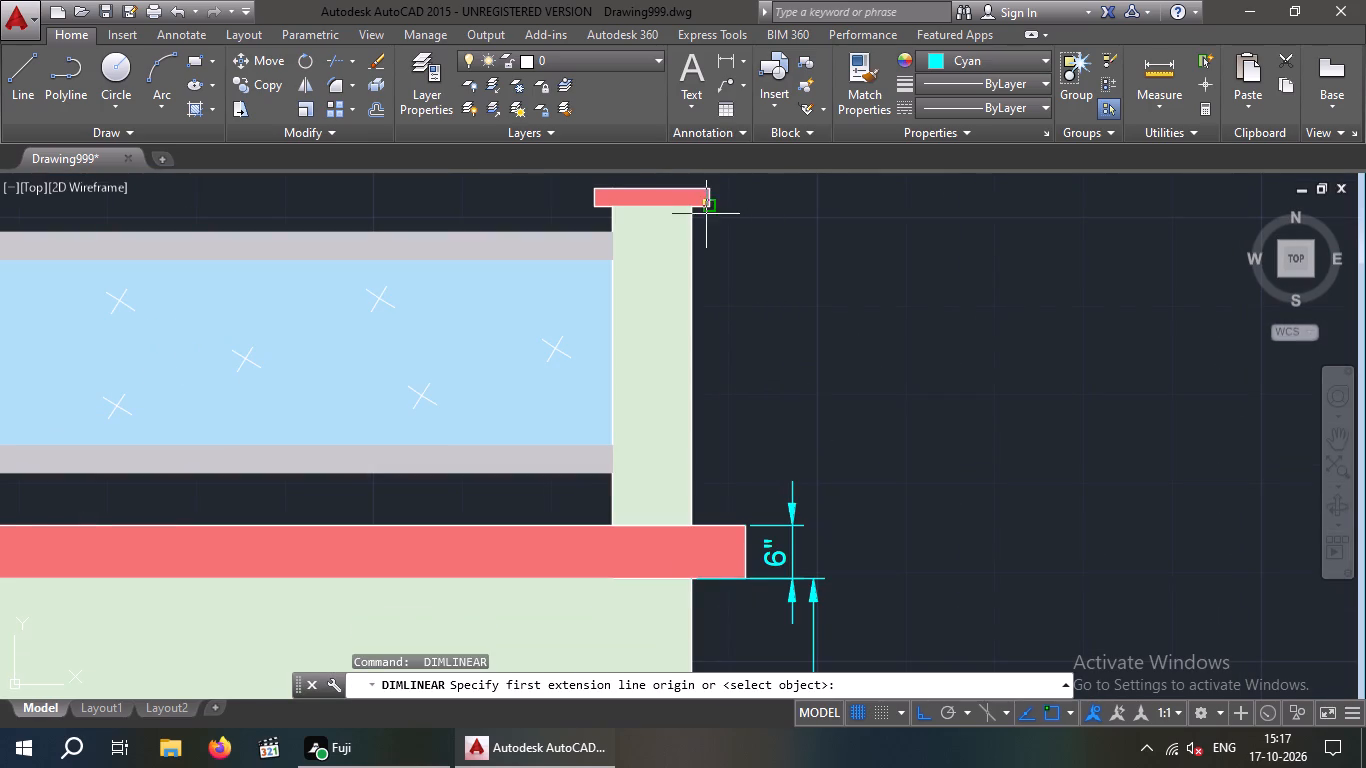
{"action": "scroll", "coordinate": [705, 215], "scroll_direction": "up", "scroll_amount": 2}
{"action": "left_click", "coordinate": [667, 196]}
{"action": "scroll", "coordinate": [675, 211], "scroll_direction": "down", "scroll_amount": 2}
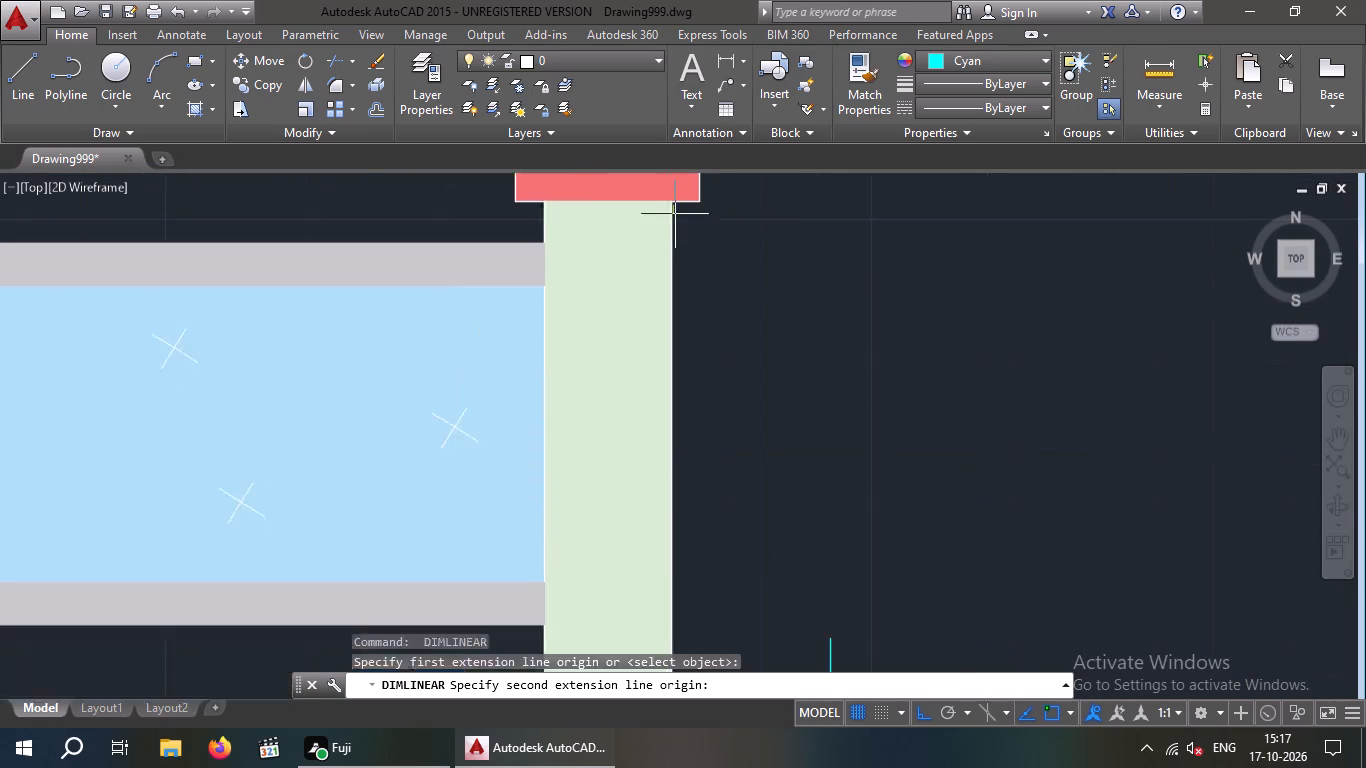
{"action": "scroll", "coordinate": [675, 216], "scroll_direction": "down", "scroll_amount": 3}
{"action": "scroll", "coordinate": [685, 277], "scroll_direction": "up", "scroll_amount": 4}
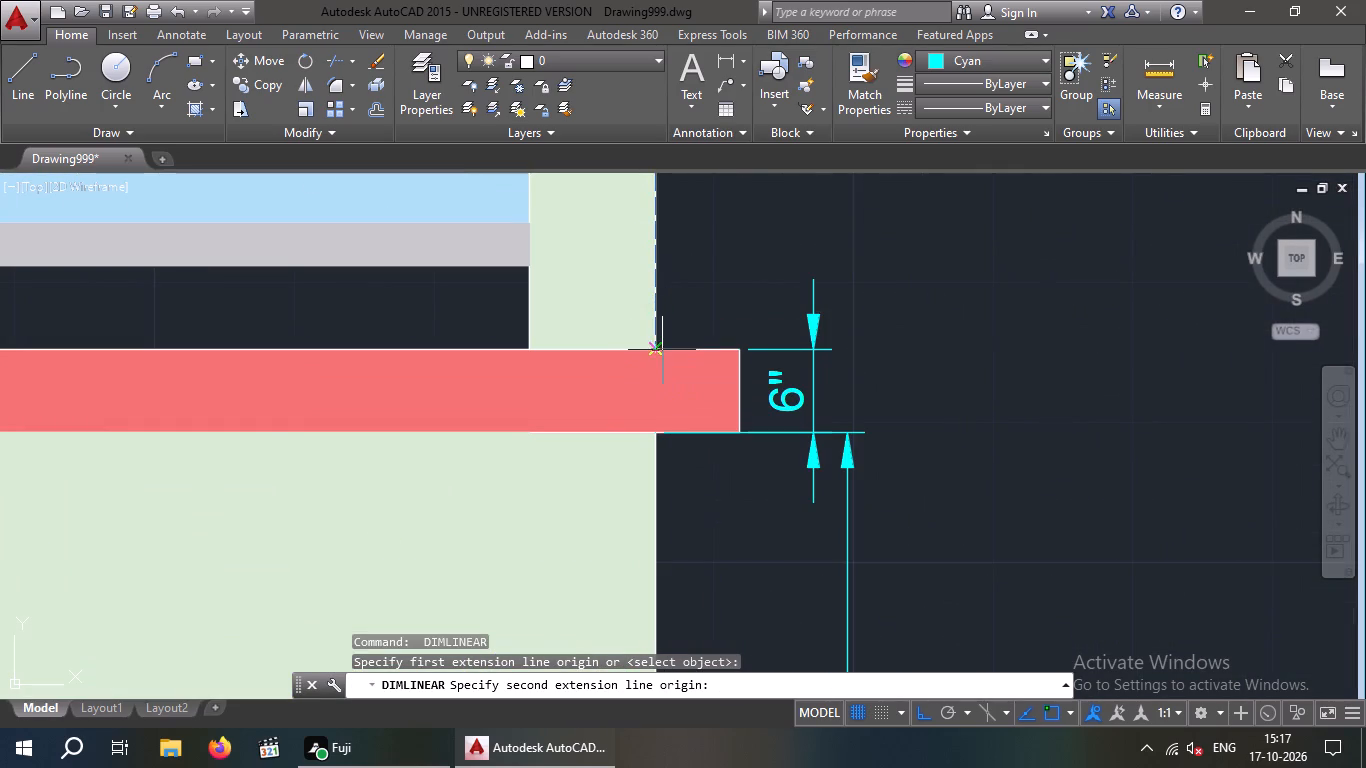
{"action": "left_click_drag", "start_coordinate": [662, 350], "coordinate": [678, 351]}
{"action": "left_click", "coordinate": [856, 343]}
Trim away all vertical construction lines below the lower horizontal line of the section under the rotated floor plan.
{"action": "scroll", "coordinate": [868, 341], "scroll_direction": "down", "scroll_amount": 3}
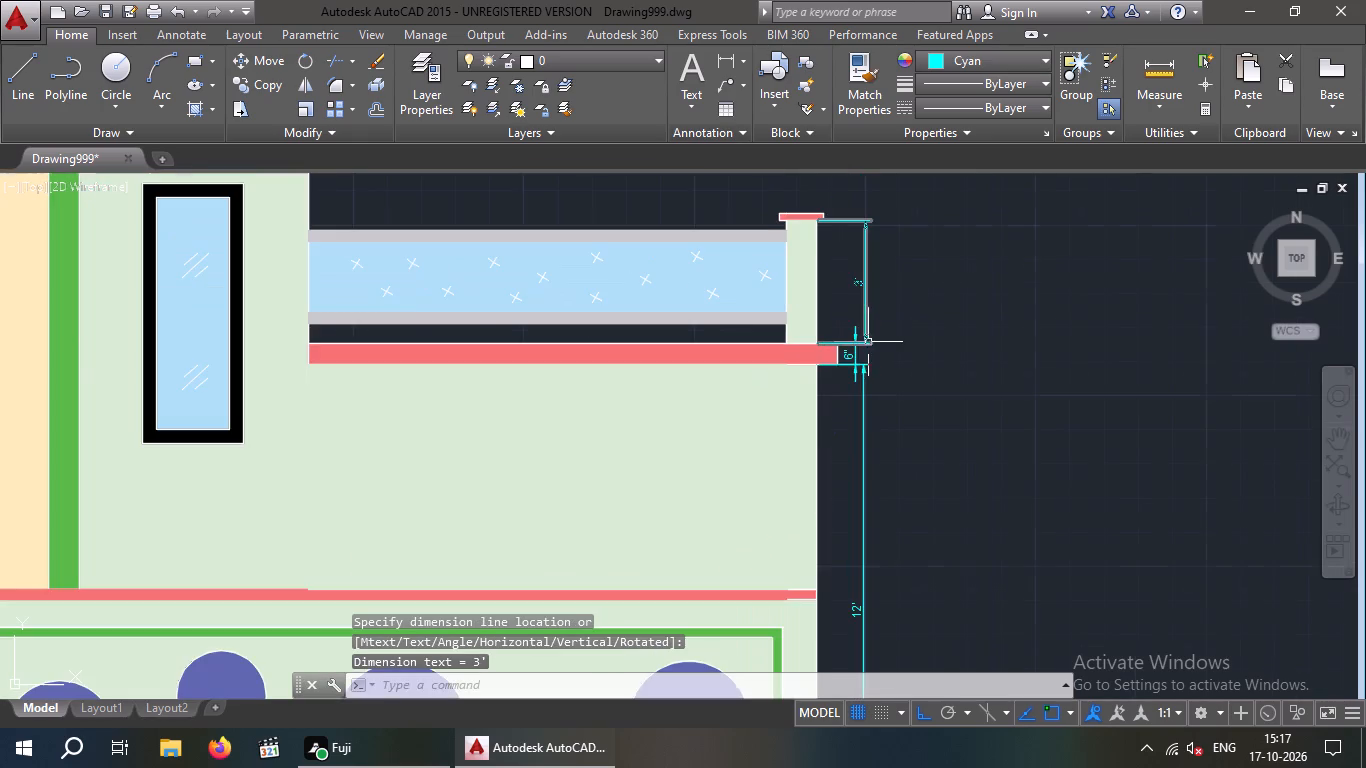
{"action": "middle_click_drag", "start_coordinate": [927, 302], "coordinate": [866, 365]}
{"action": "scroll", "coordinate": [882, 309], "scroll_direction": "down", "scroll_amount": 2}
{"action": "middle_click_drag", "start_coordinate": [959, 335], "coordinate": [924, 298]}
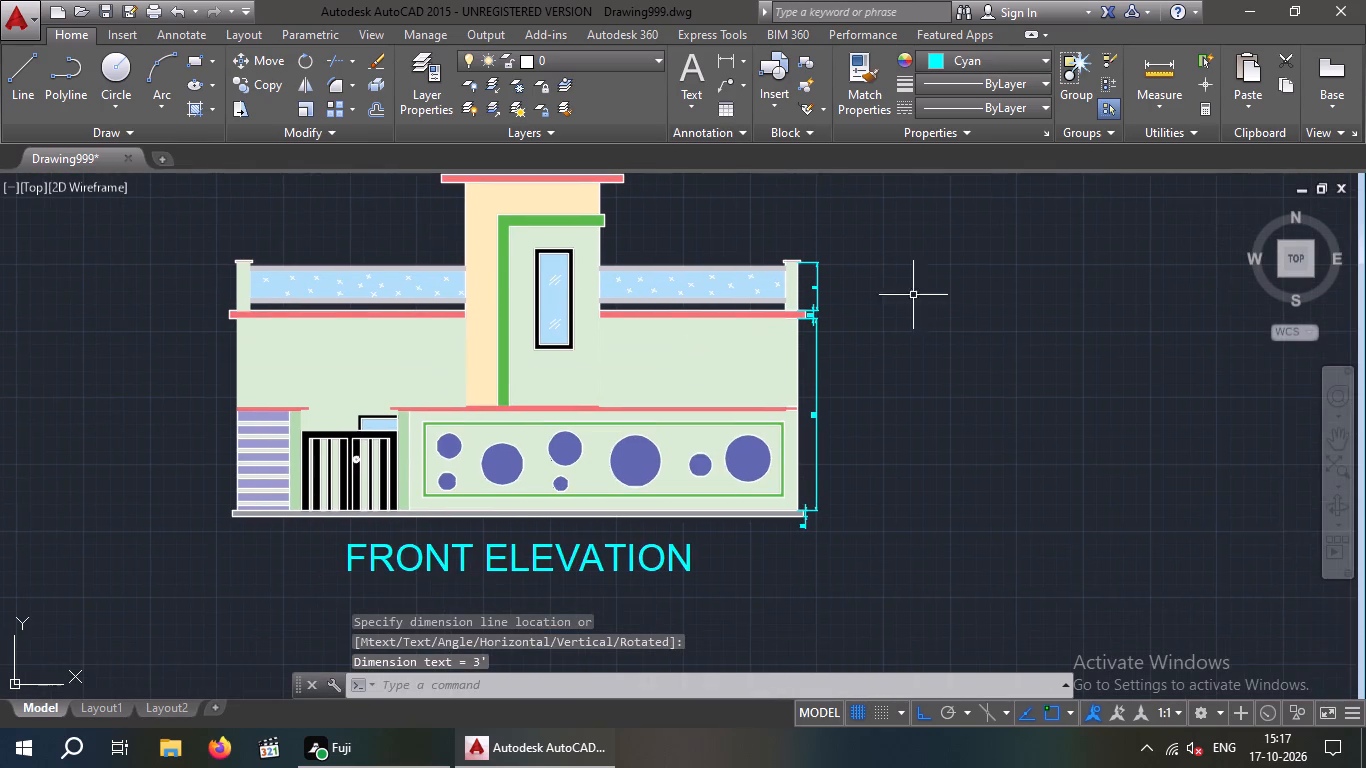
{"action": "scroll", "coordinate": [915, 297], "scroll_direction": "down", "scroll_amount": 2}
{"action": "middle_click_drag", "start_coordinate": [954, 339], "coordinate": [795, 372]}
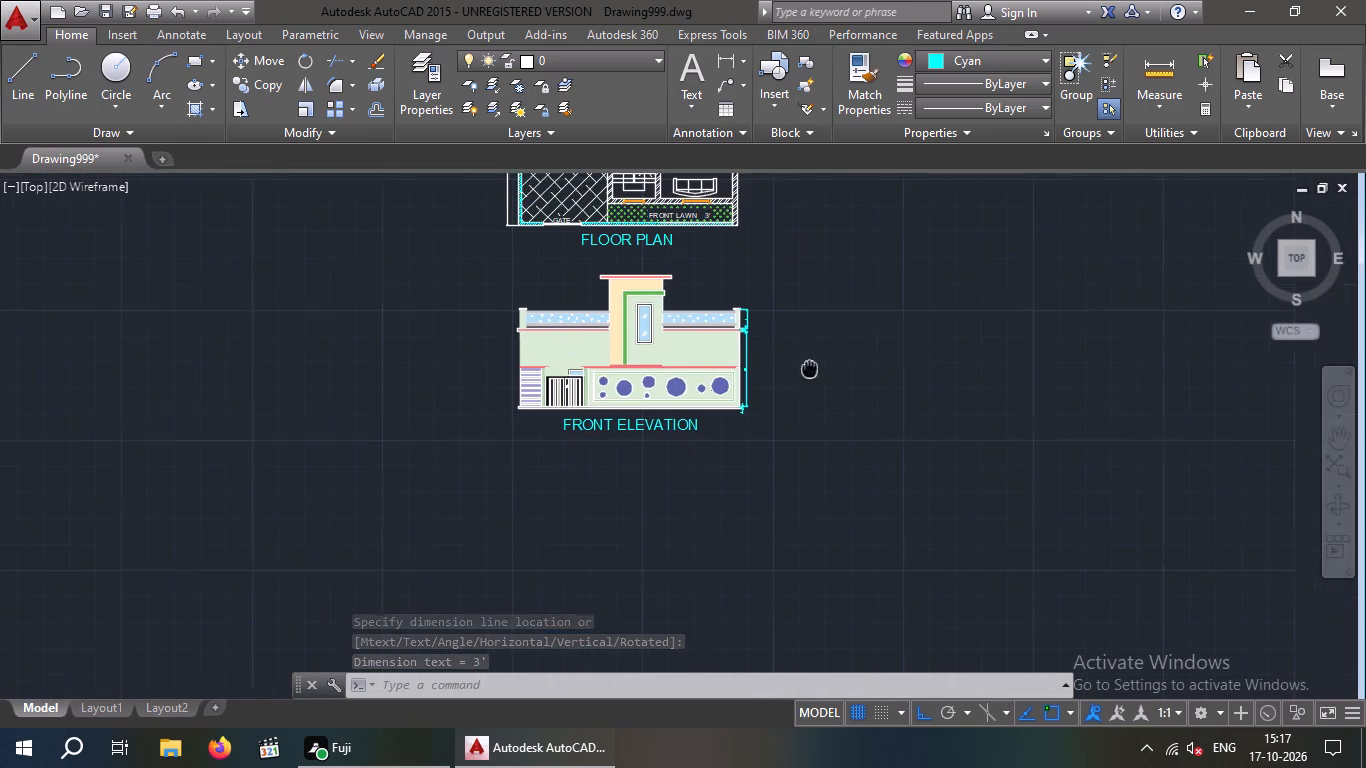
{"action": "middle_click_drag", "start_coordinate": [795, 372], "coordinate": [772, 376]}
{"action": "scroll", "coordinate": [876, 355], "scroll_direction": "down", "scroll_amount": 1}
{"action": "middle_click_drag", "start_coordinate": [853, 370], "coordinate": [604, 363]}
{"action": "scroll", "coordinate": [789, 365], "scroll_direction": "down", "scroll_amount": 3}
{"action": "middle_click_drag", "start_coordinate": [841, 381], "coordinate": [660, 390]}
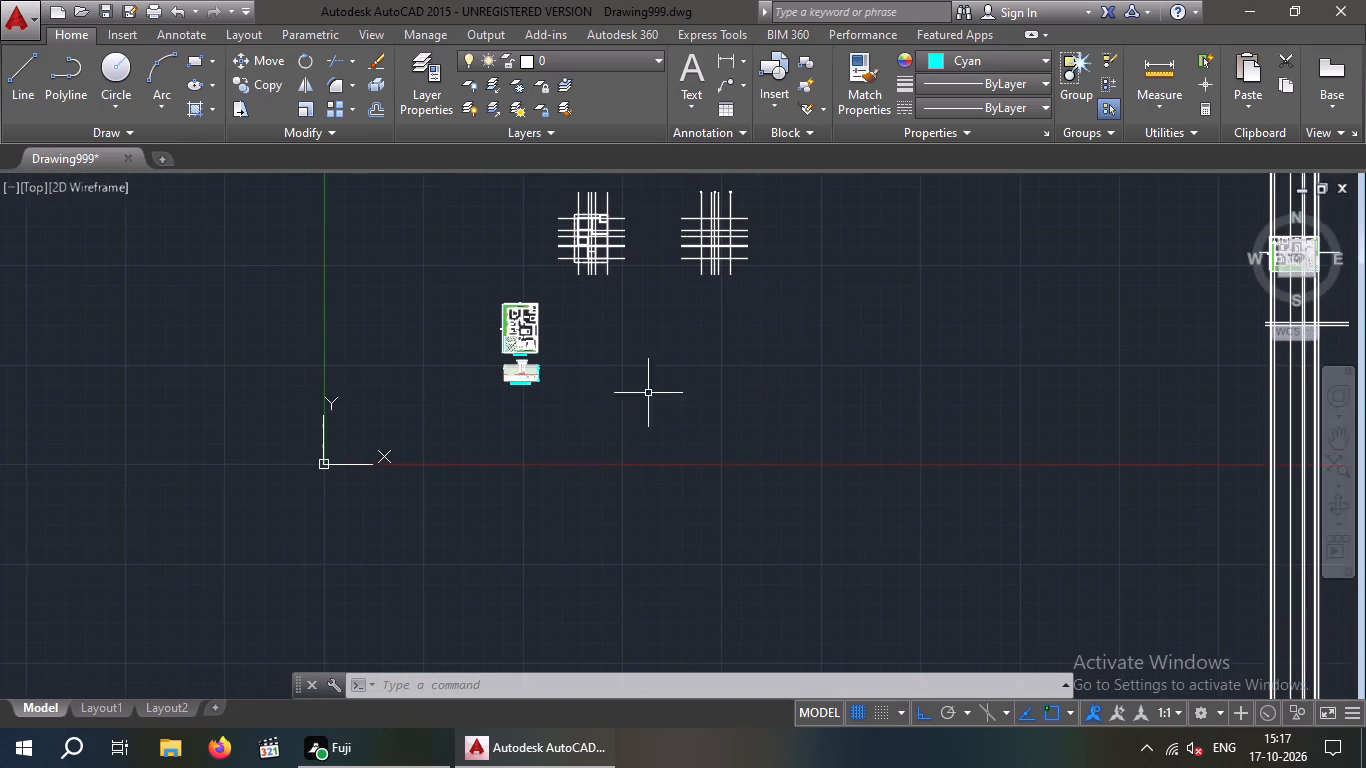
{"action": "middle_click_drag", "start_coordinate": [608, 347], "coordinate": [584, 348]}
{"action": "scroll", "coordinate": [1025, 334], "scroll_direction": "down", "scroll_amount": 1}
{"action": "middle_click_drag", "start_coordinate": [963, 333], "coordinate": [703, 317]}
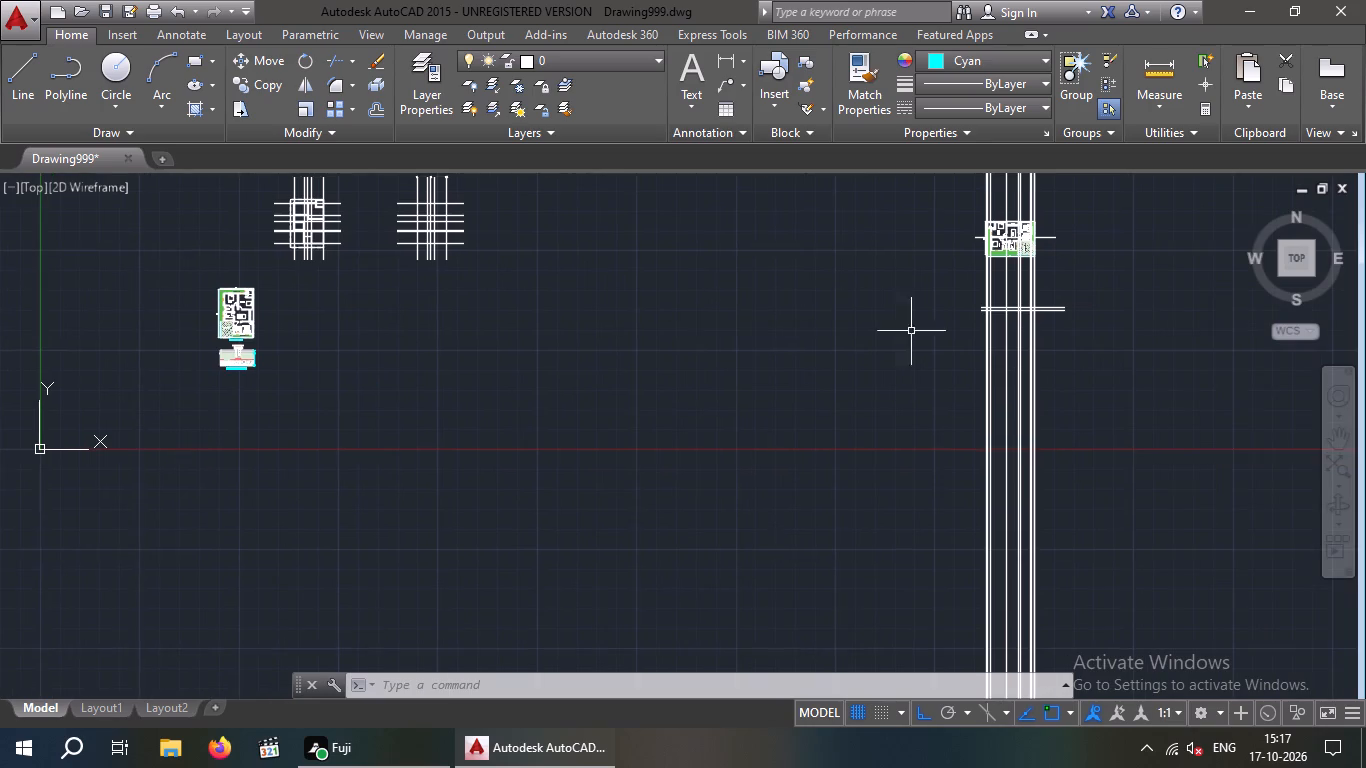
{"action": "scroll", "coordinate": [865, 330], "scroll_direction": "up", "scroll_amount": 2}
{"action": "middle_click_drag", "start_coordinate": [889, 337], "coordinate": [520, 463]}
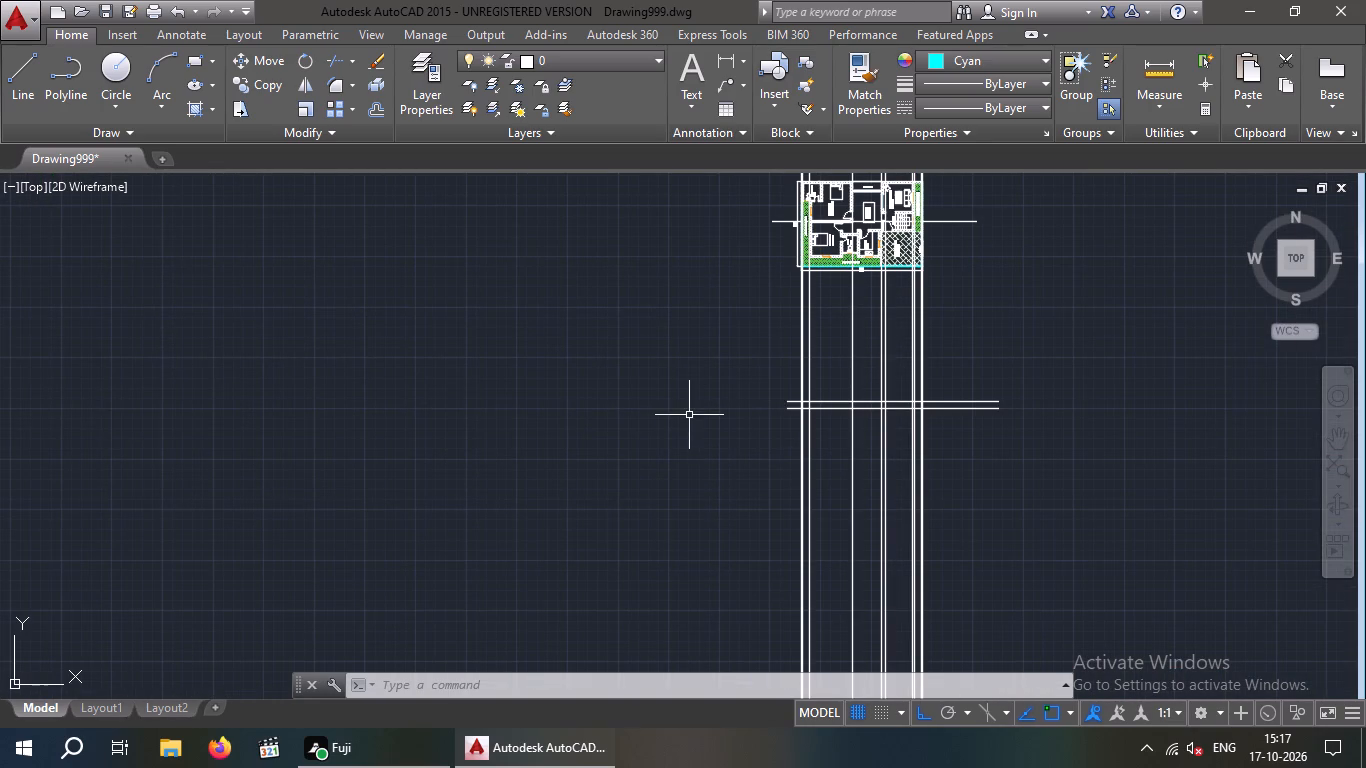
{"action": "key", "text": "t"}
{"action": "key", "text": "r"}
{"action": "key", "text": "space"}
{"action": "key", "text": "space"}
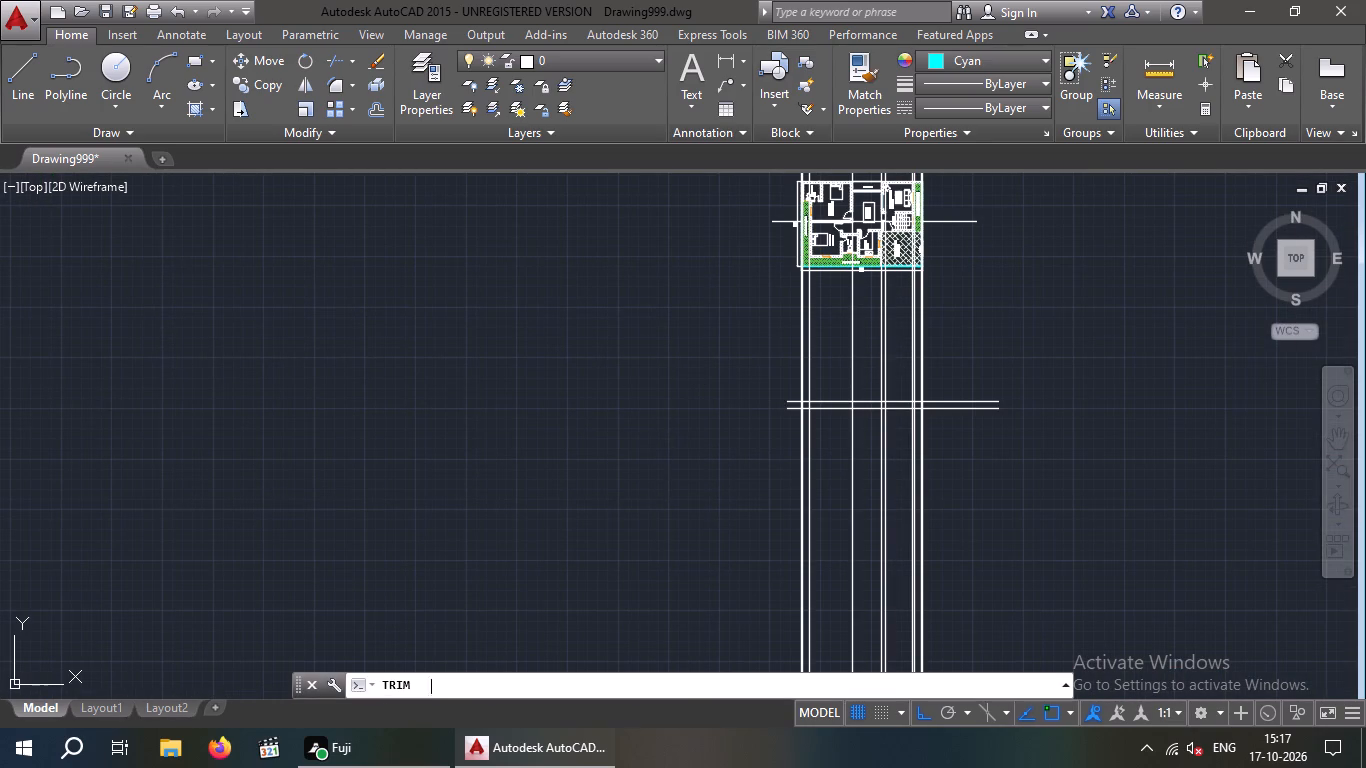
{"action": "scroll", "coordinate": [833, 462], "scroll_direction": "up", "scroll_amount": 4}
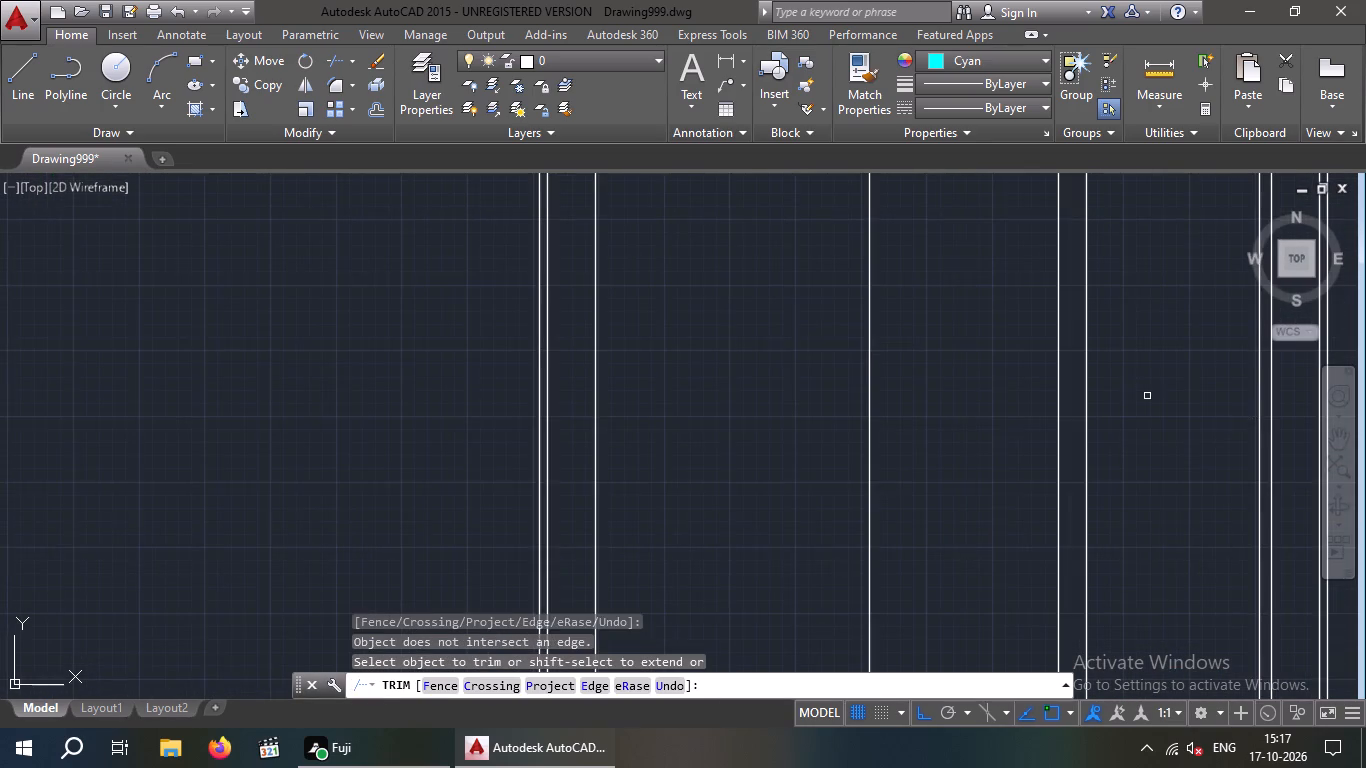
{"action": "scroll", "coordinate": [1131, 402], "scroll_direction": "down", "scroll_amount": 1}
{"action": "middle_click_drag", "start_coordinate": [1183, 376], "coordinate": [927, 458]}
{"action": "left_click_drag", "start_coordinate": [1084, 385], "coordinate": [902, 438]}
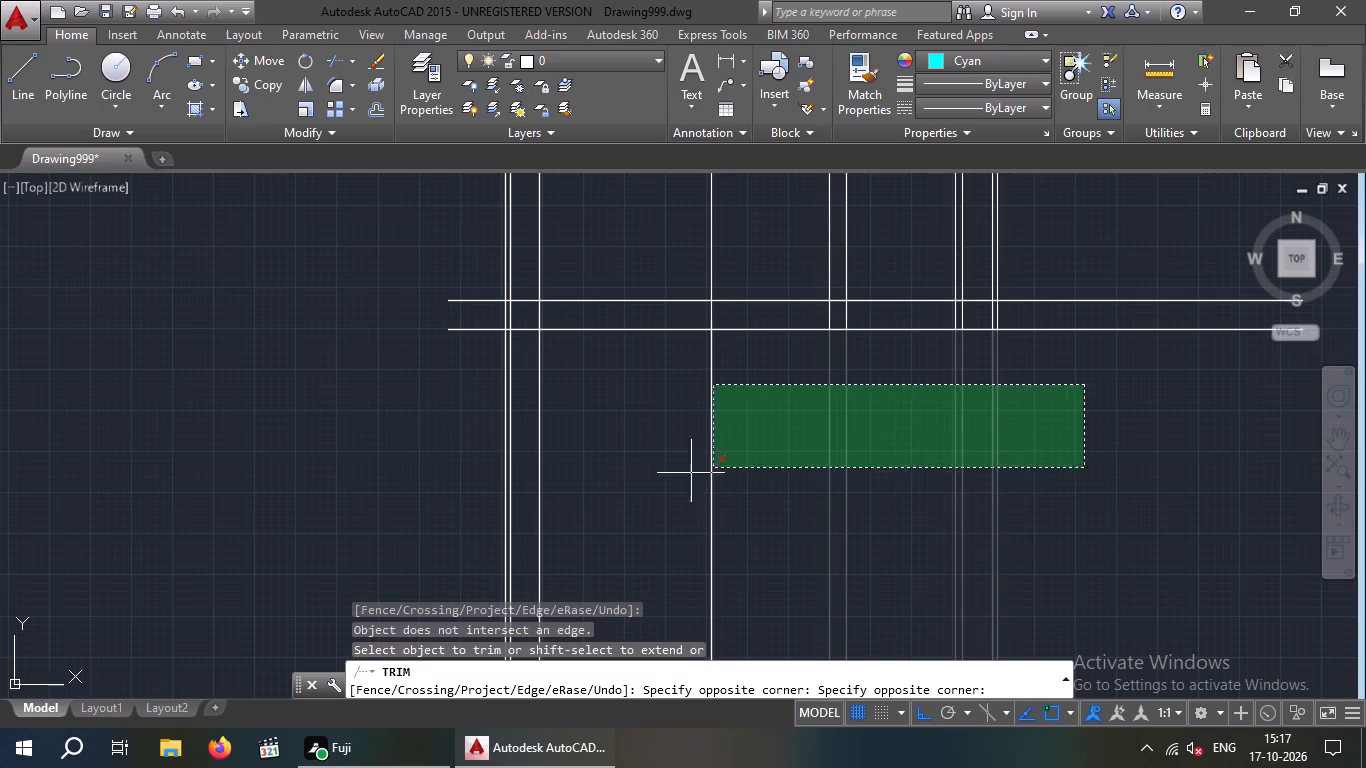
{"action": "left_click", "coordinate": [387, 492]}
{"action": "scroll", "coordinate": [453, 475], "scroll_direction": "down", "scroll_amount": 3}
{"action": "scroll", "coordinate": [715, 487], "scroll_direction": "up", "scroll_amount": 3}
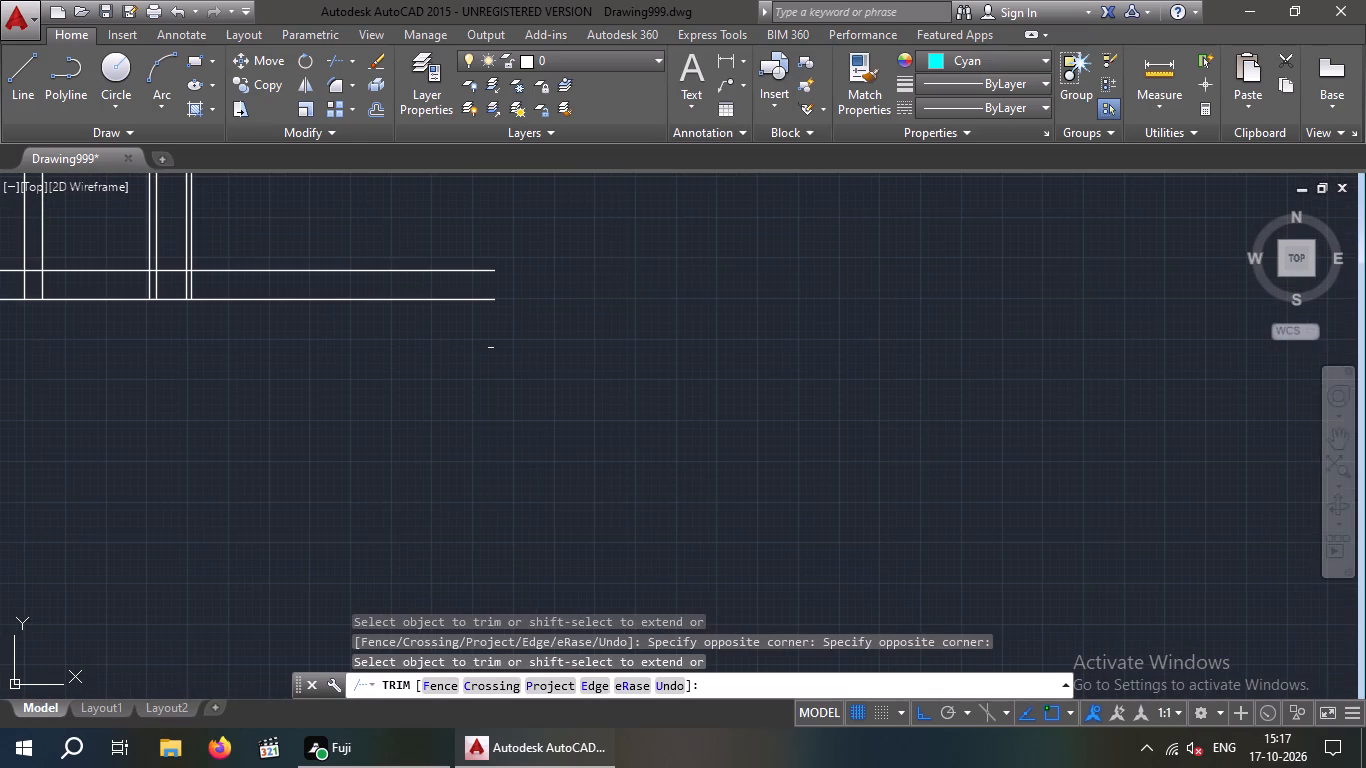
{"action": "middle_click_drag", "start_coordinate": [493, 346], "coordinate": [634, 536]}
{"action": "key", "text": "Escape"}
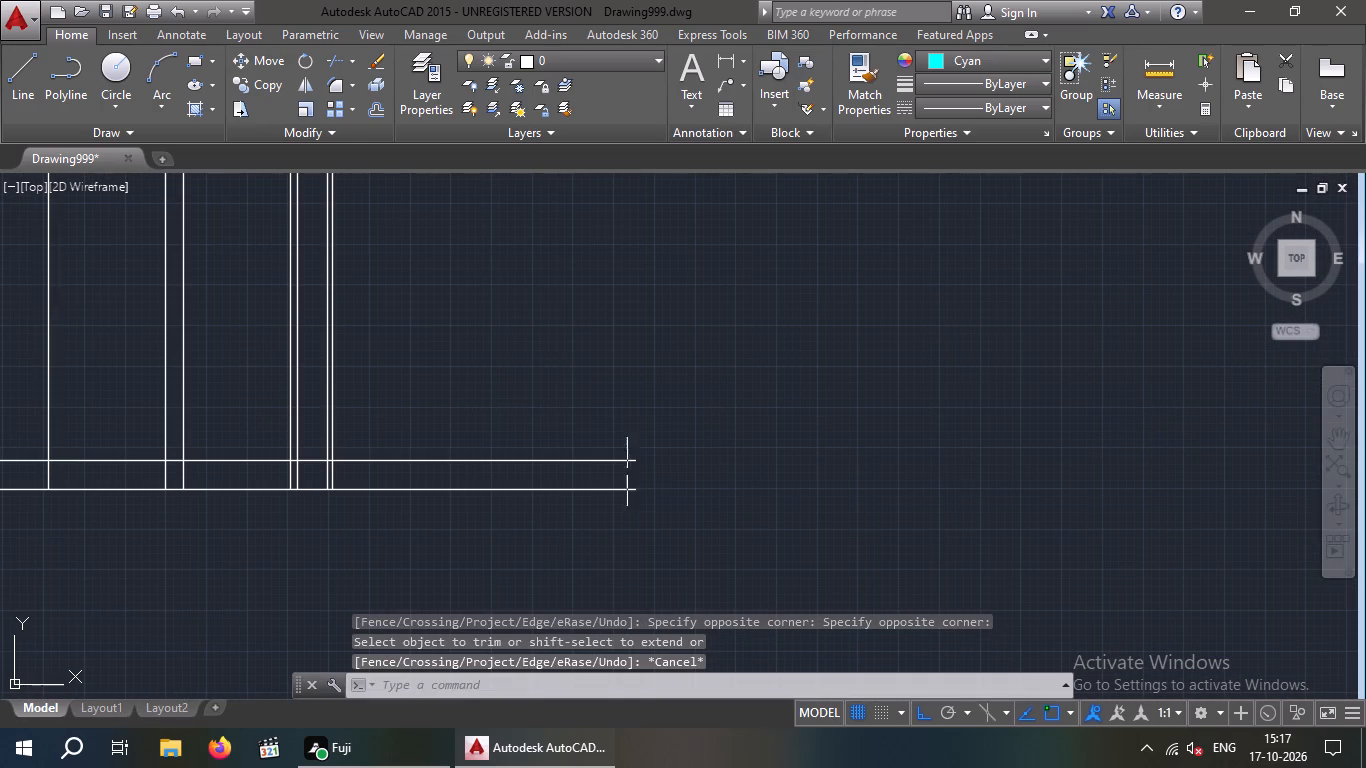
Delete the upper offset horizontal line, leaving only the base line of the section.
{"action": "left_click", "coordinate": [557, 463]}
{"action": "key", "text": "Delete"}
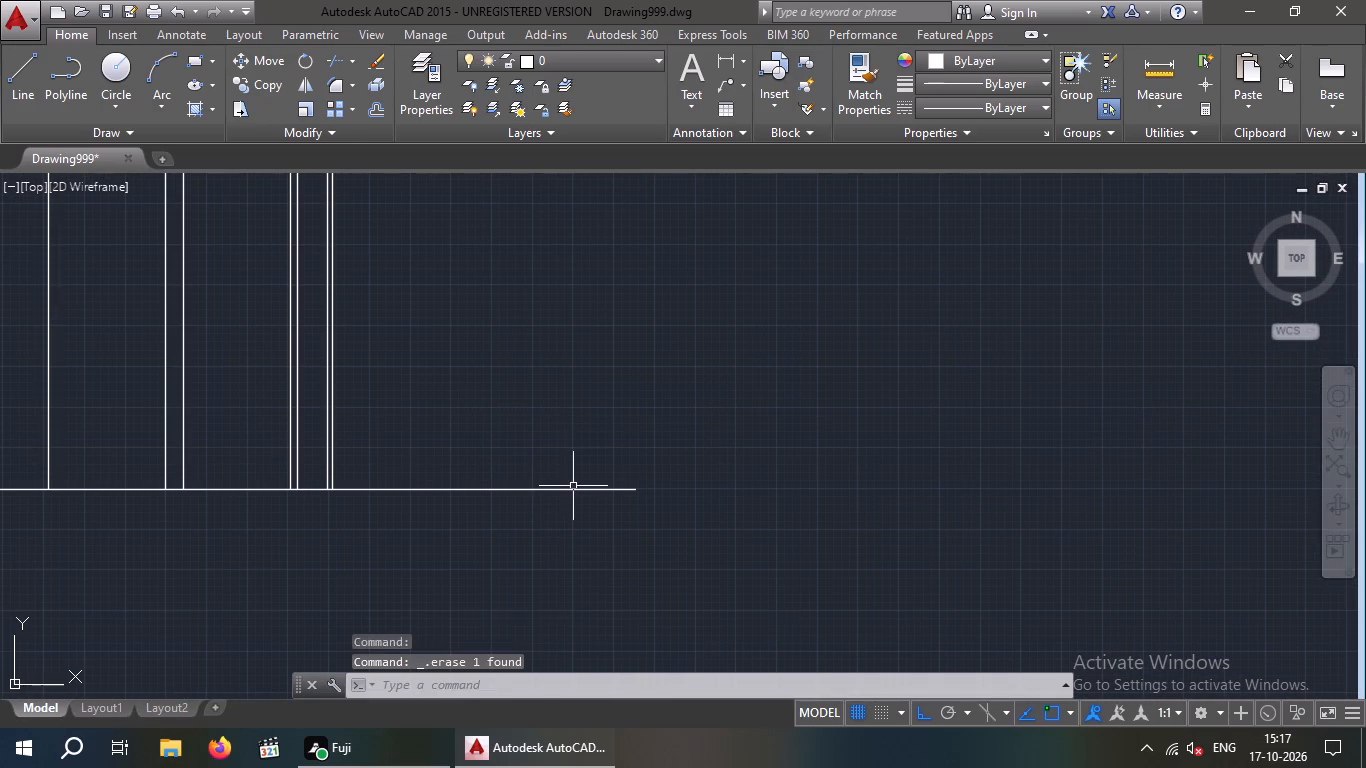
{"action": "scroll", "coordinate": [573, 486], "scroll_direction": "down", "scroll_amount": 2}
{"action": "middle_click_drag", "start_coordinate": [548, 545], "coordinate": [649, 564]}
{"action": "key", "text": "Escape"}
{"action": "key", "text": "Escape"}
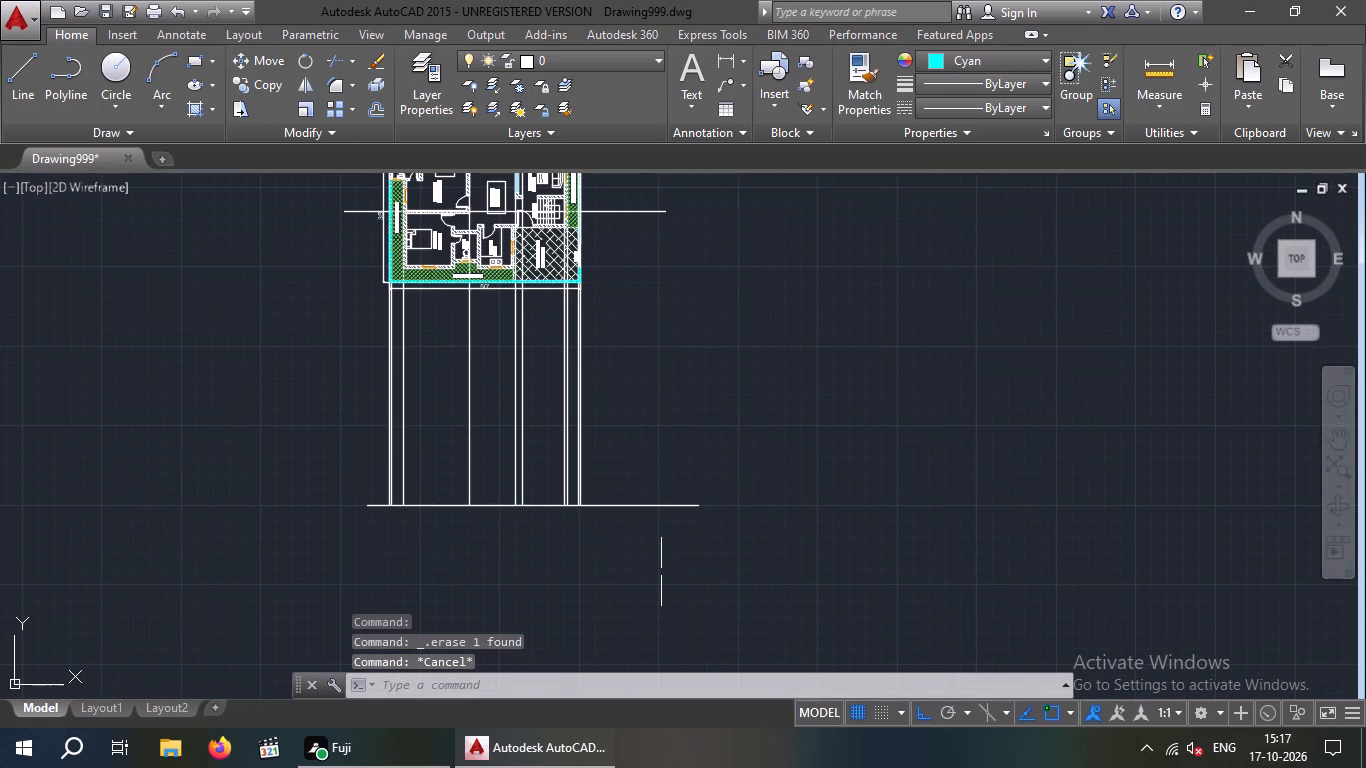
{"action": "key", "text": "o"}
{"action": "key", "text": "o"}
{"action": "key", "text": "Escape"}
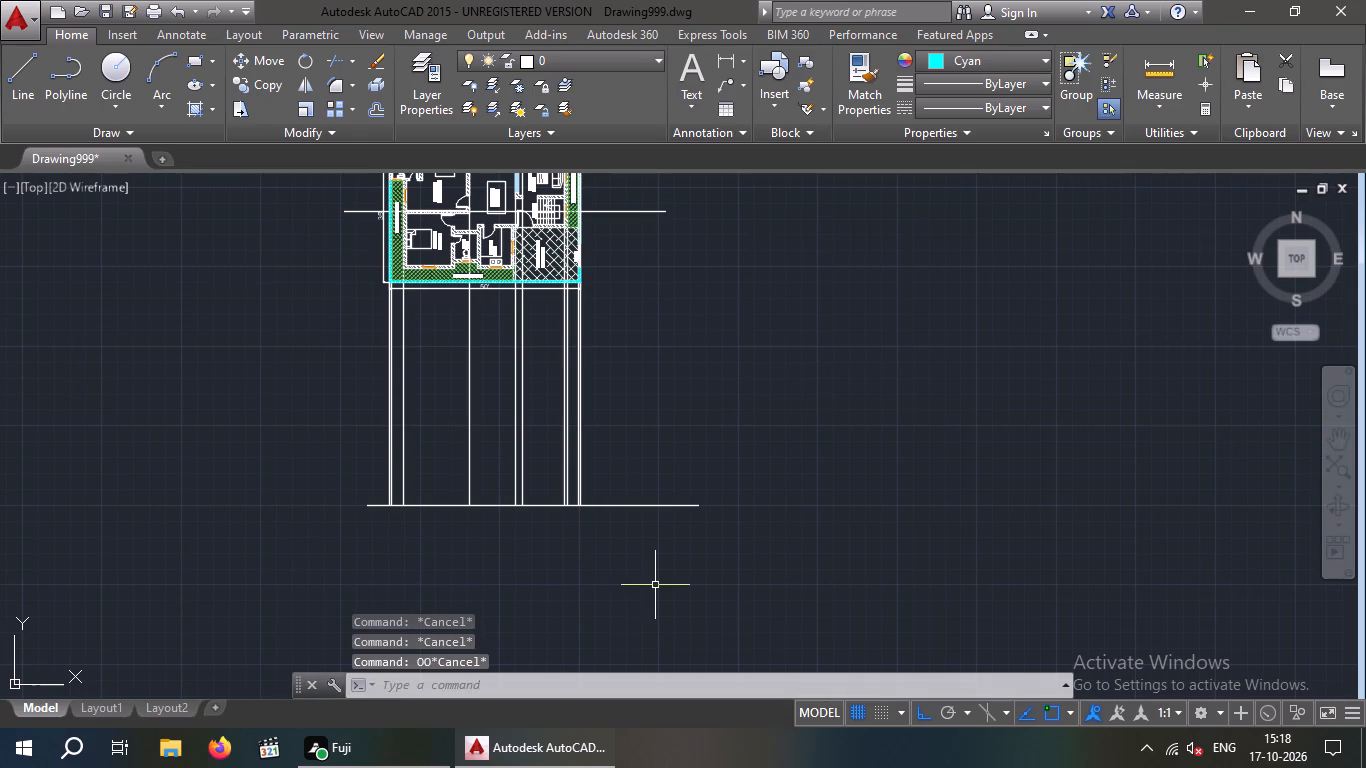
Offset the section's base line 4" upward, below the rotated floor plan.
{"action": "key", "text": "Escape"}
{"action": "key", "text": "o"}
{"action": "key", "text": "Return"}
{"action": "type", "text": "4\""}
{"action": "key", "text": "Return"}
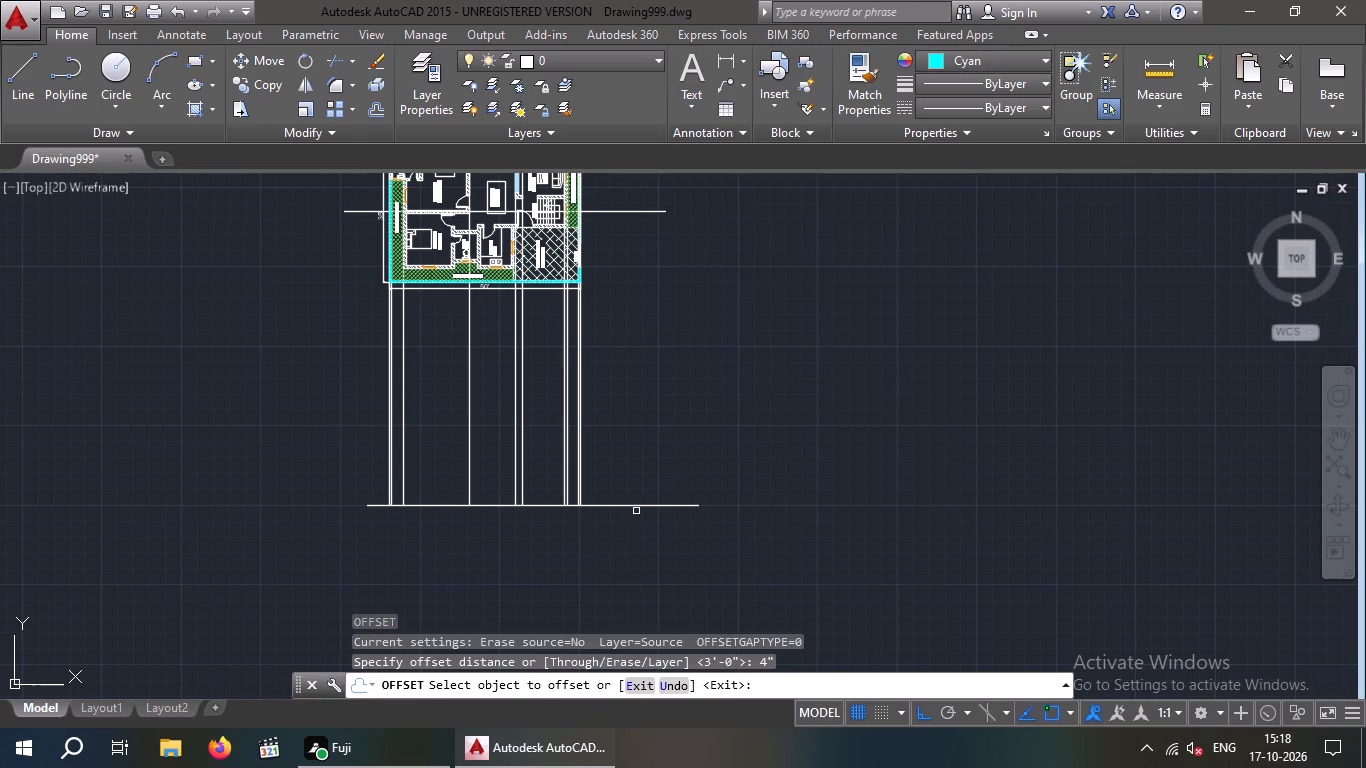
{"action": "left_click", "coordinate": [635, 505]}
{"action": "left_click", "coordinate": [654, 466]}
{"action": "scroll", "coordinate": [587, 511], "scroll_direction": "up", "scroll_amount": 3}
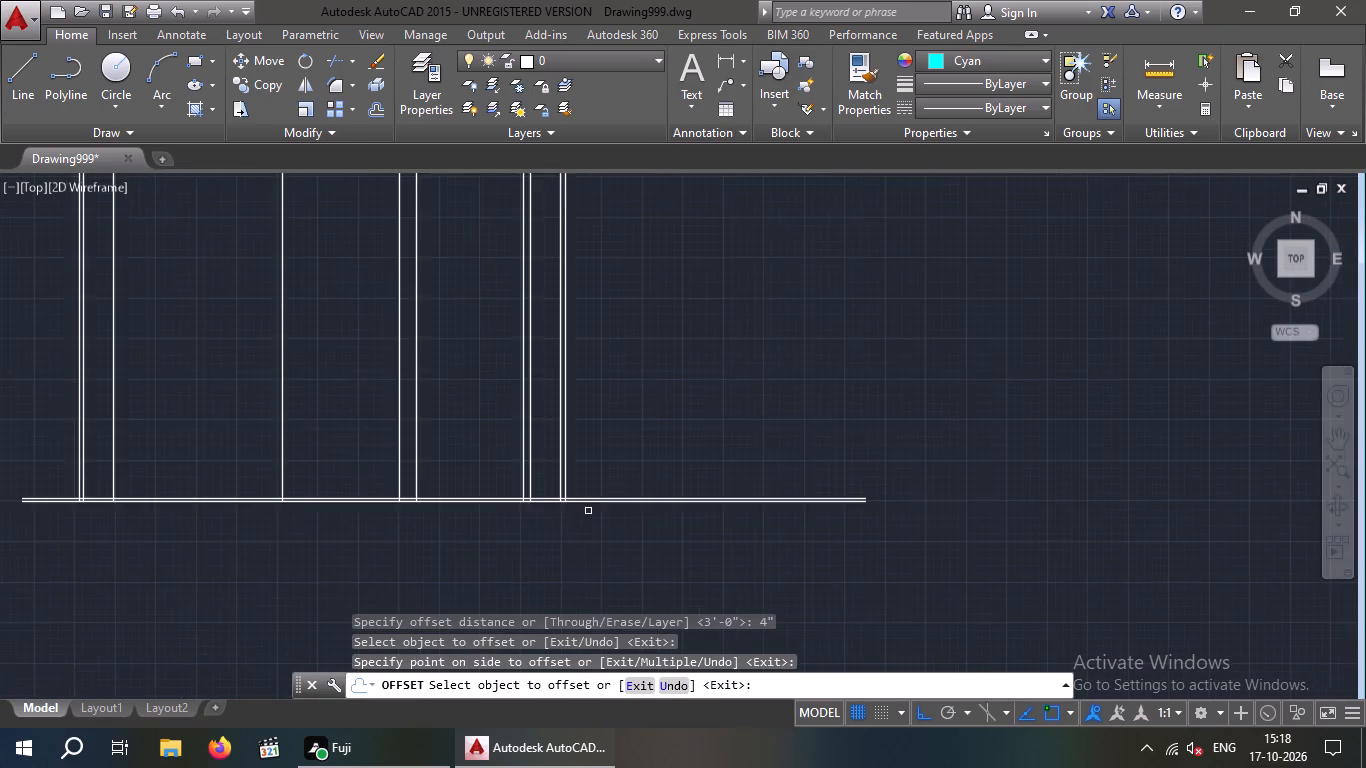
{"action": "key", "text": "Escape"}
{"action": "key", "text": "Escape"}
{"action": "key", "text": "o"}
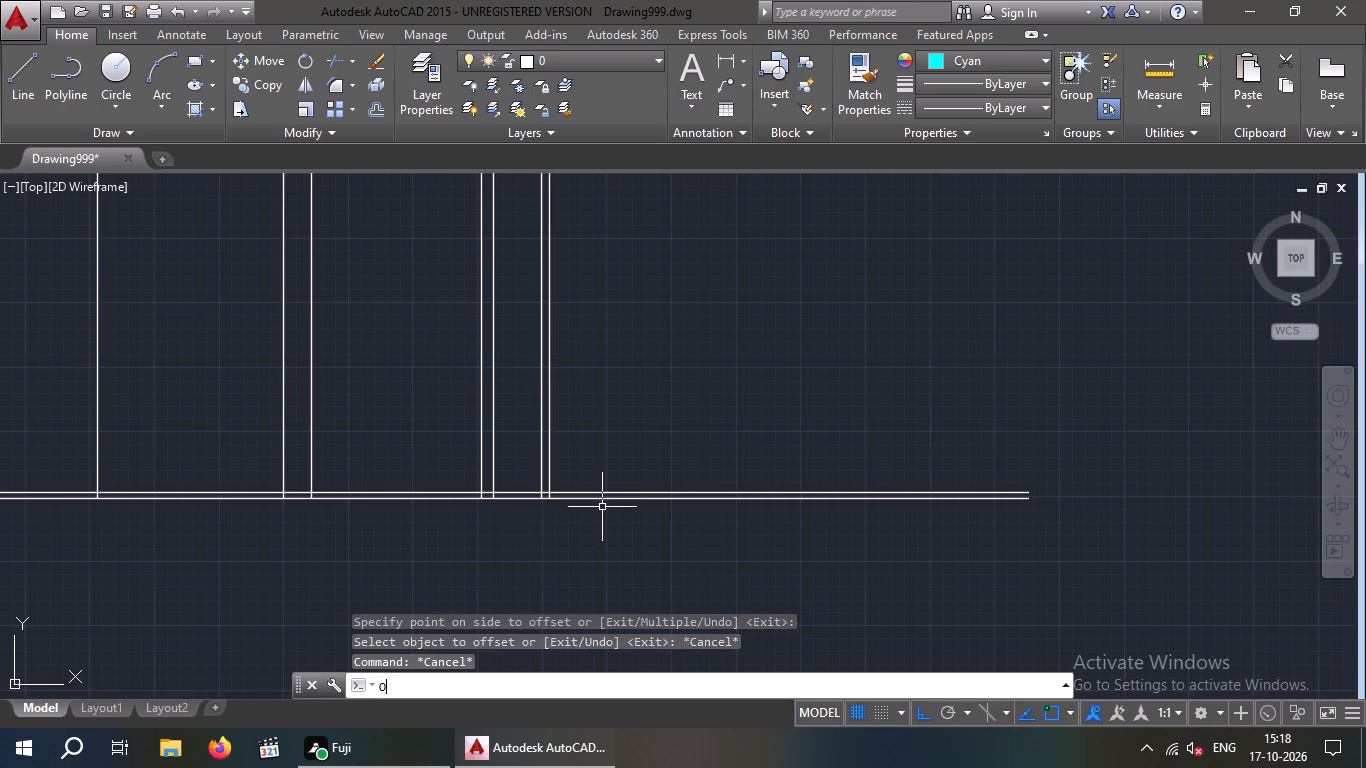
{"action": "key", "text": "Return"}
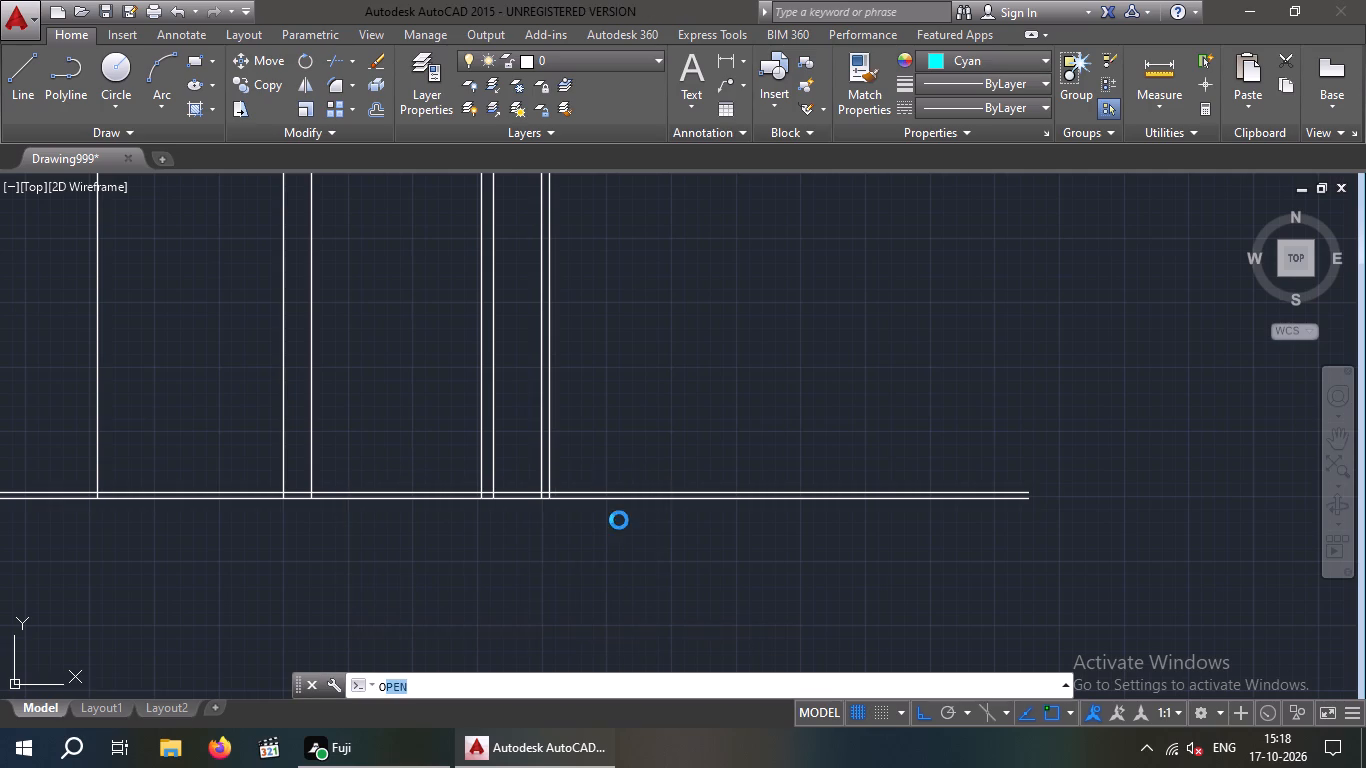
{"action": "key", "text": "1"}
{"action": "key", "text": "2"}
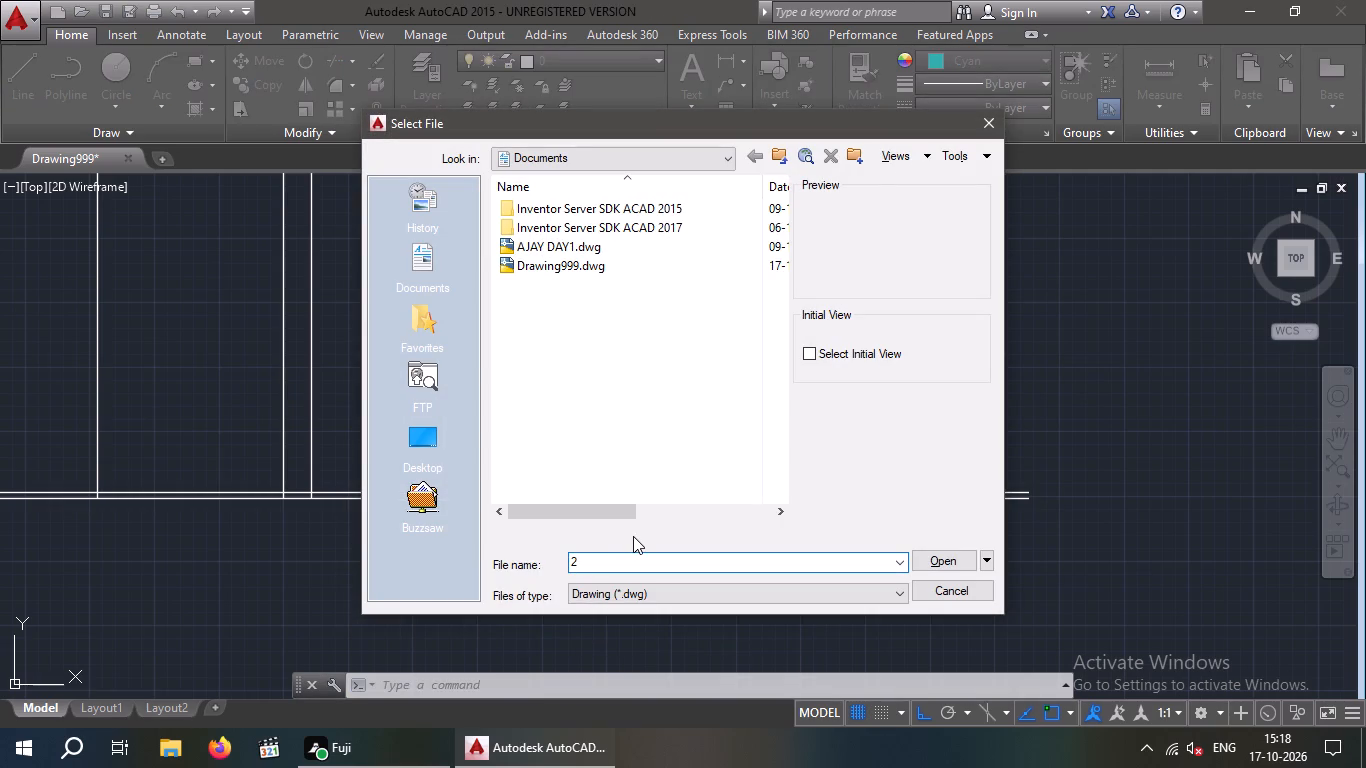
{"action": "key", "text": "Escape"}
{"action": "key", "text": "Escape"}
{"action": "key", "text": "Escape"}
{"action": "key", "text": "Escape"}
Offset the upper line of the section's base pair 12' upward to set the ceiling level.
{"action": "key", "text": "o"}
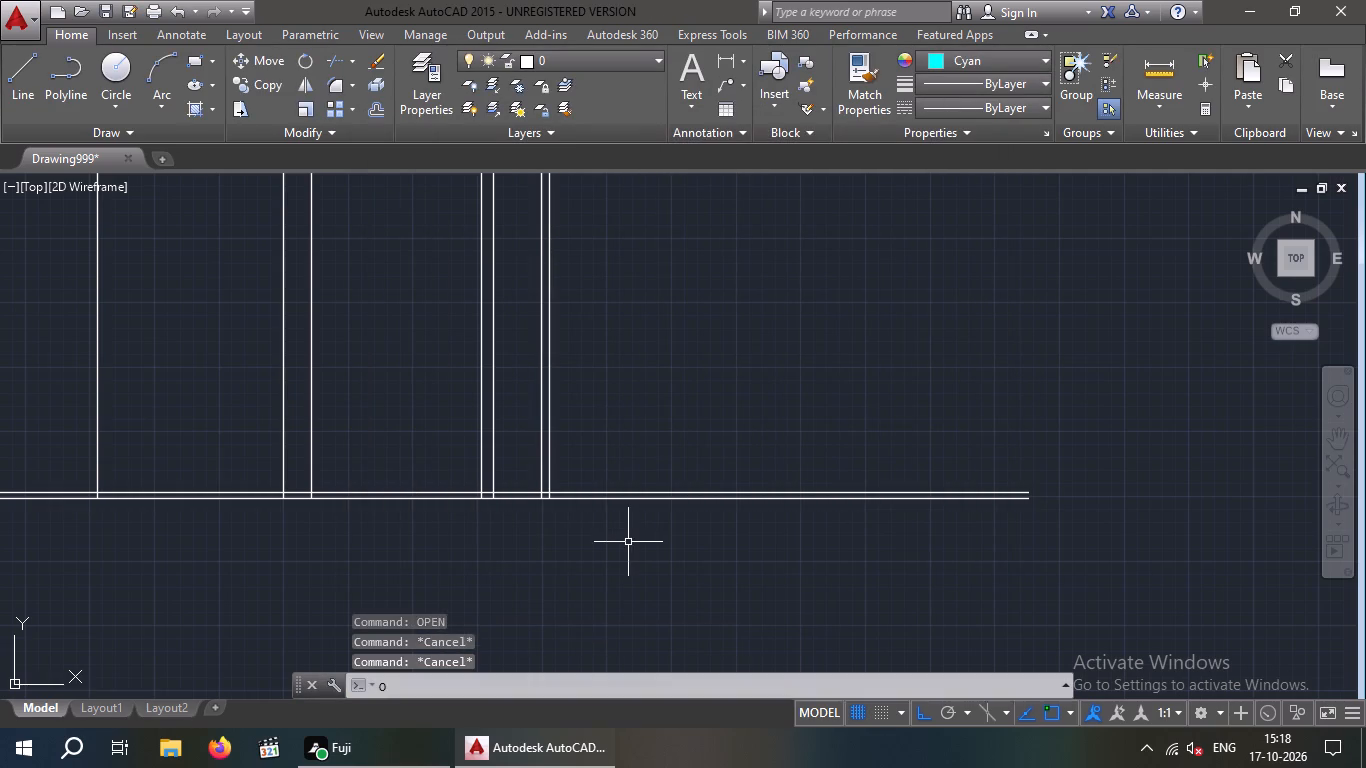
{"action": "key", "text": "Return"}
{"action": "key", "text": "1"}
{"action": "type", "text": "23"}
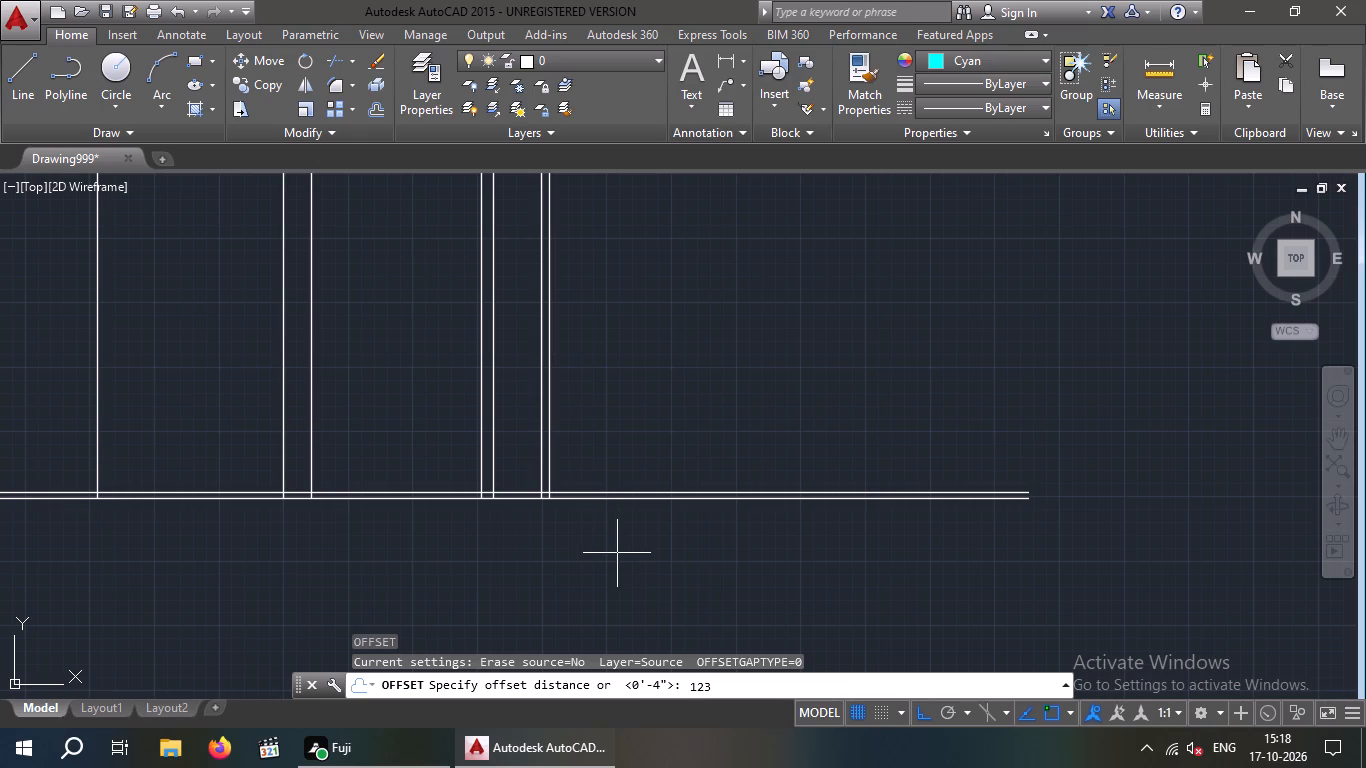
{"action": "key", "text": "BackSpace"}
{"action": "key", "text": "apostrophe"}
{"action": "key", "text": "Return"}
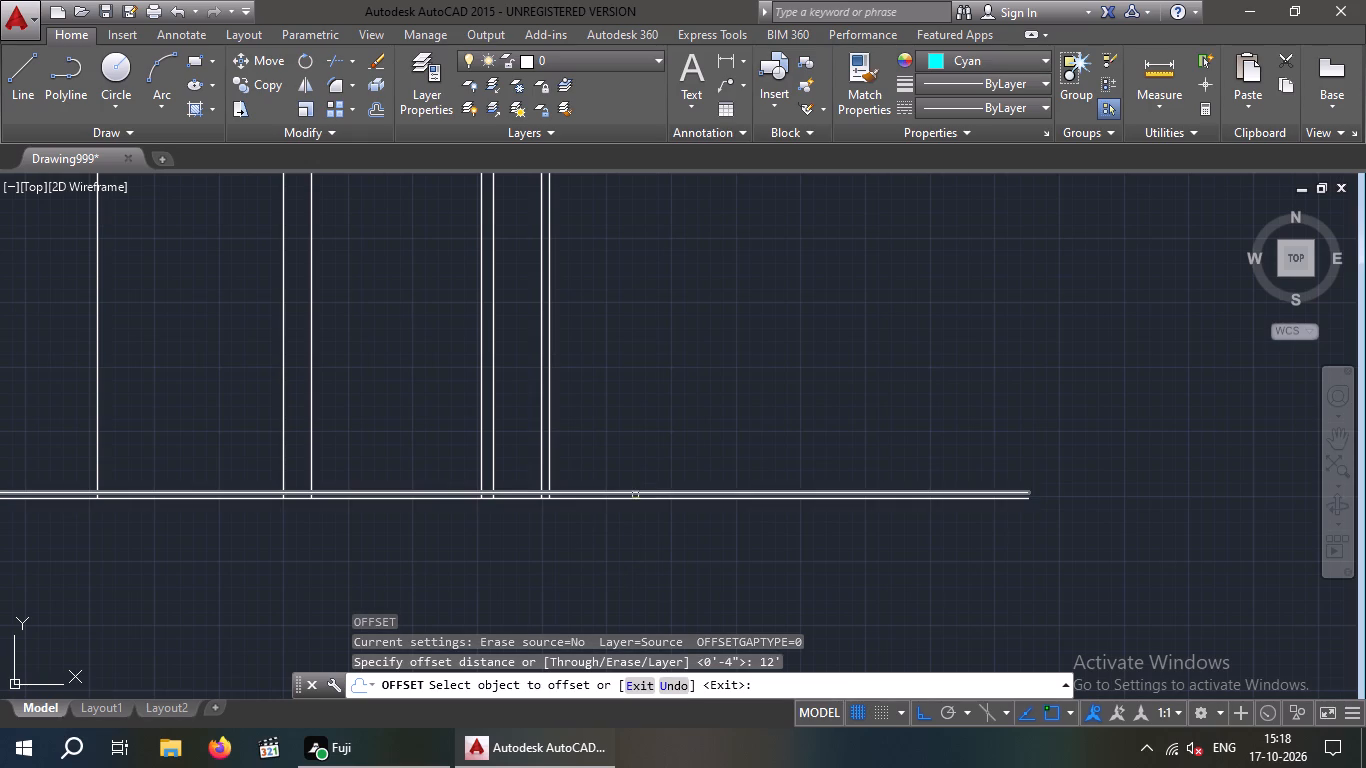
{"action": "left_click", "coordinate": [635, 493]}
{"action": "left_click", "coordinate": [632, 429]}
{"action": "scroll", "coordinate": [651, 424], "scroll_direction": "down", "scroll_amount": 1}
{"action": "middle_click_drag", "start_coordinate": [654, 428], "coordinate": [658, 440]}
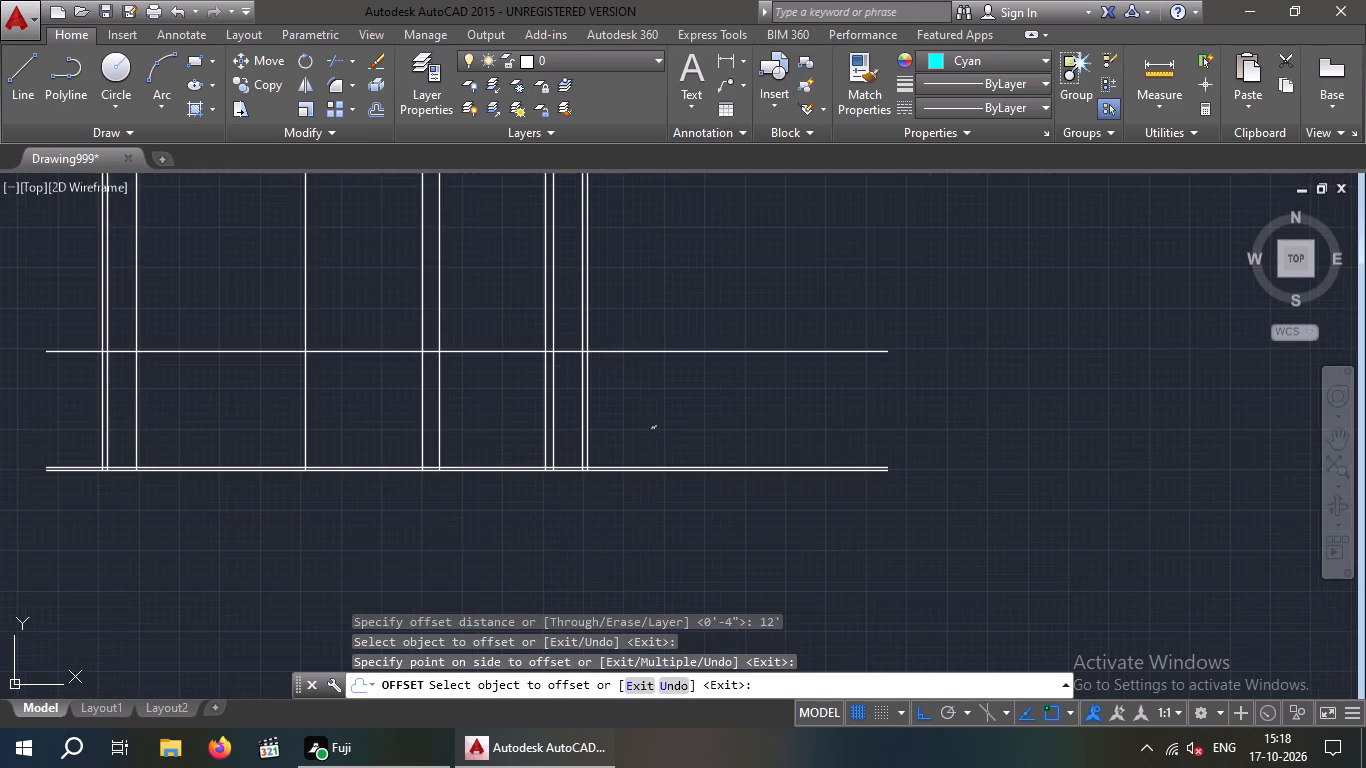
{"action": "middle_click_drag", "start_coordinate": [658, 440], "coordinate": [672, 526]}
{"action": "scroll", "coordinate": [679, 497], "scroll_direction": "down", "scroll_amount": 2}
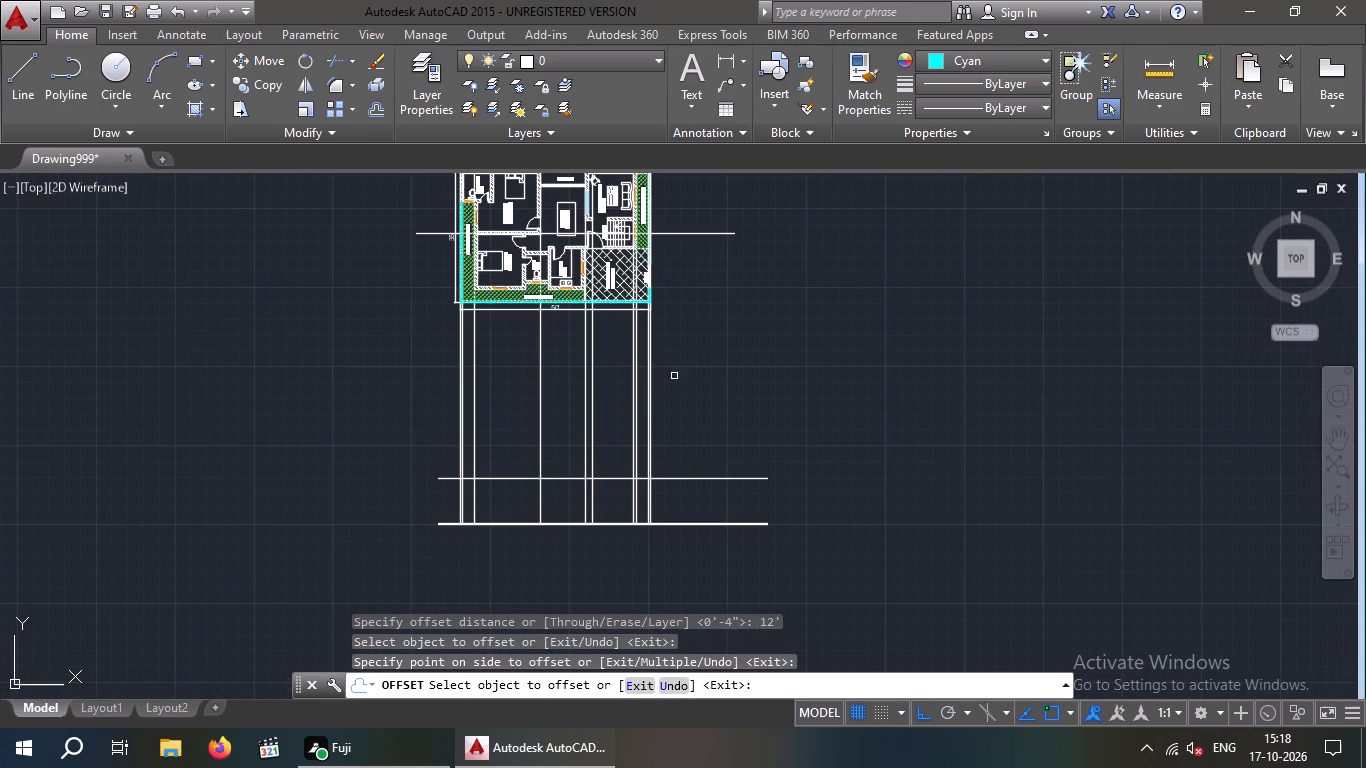
{"action": "middle_click_drag", "start_coordinate": [698, 331], "coordinate": [714, 444]}
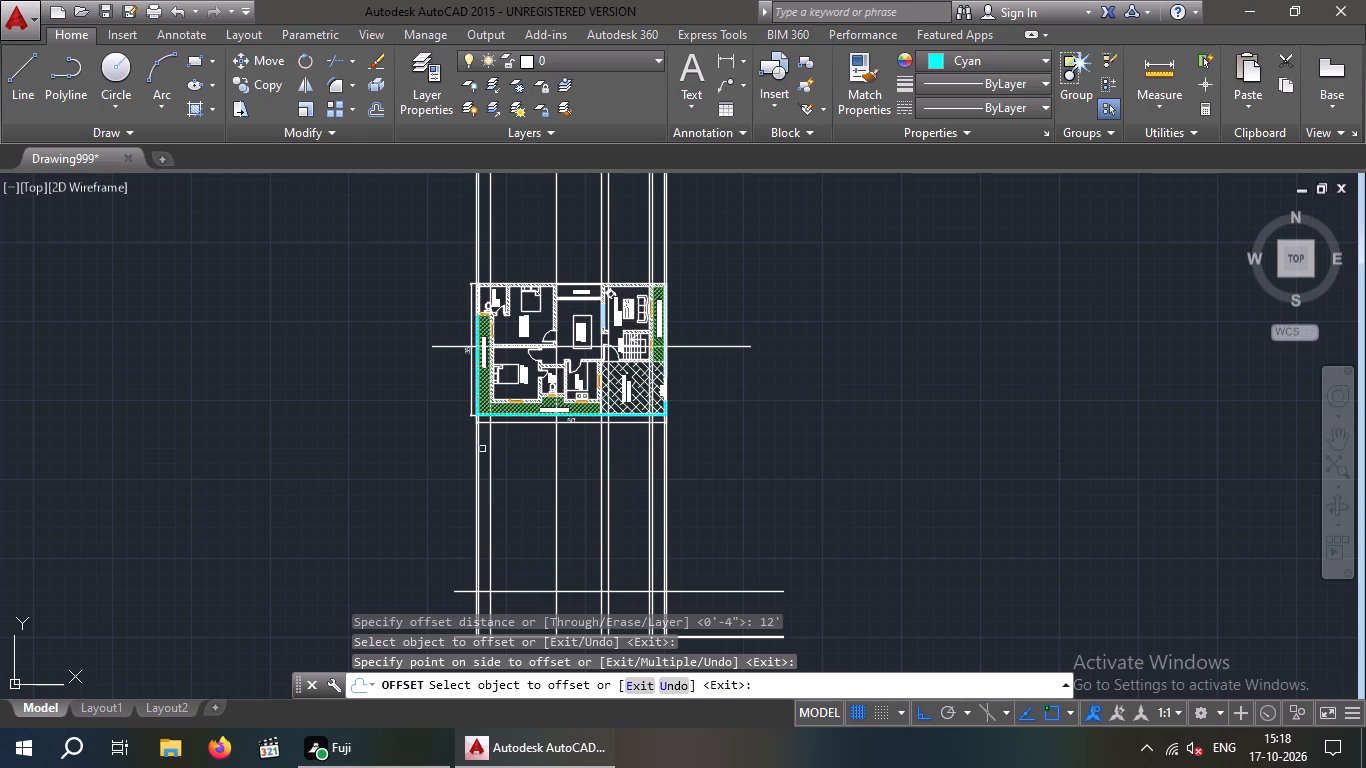
{"action": "middle_click_drag", "start_coordinate": [539, 523], "coordinate": [503, 551]}
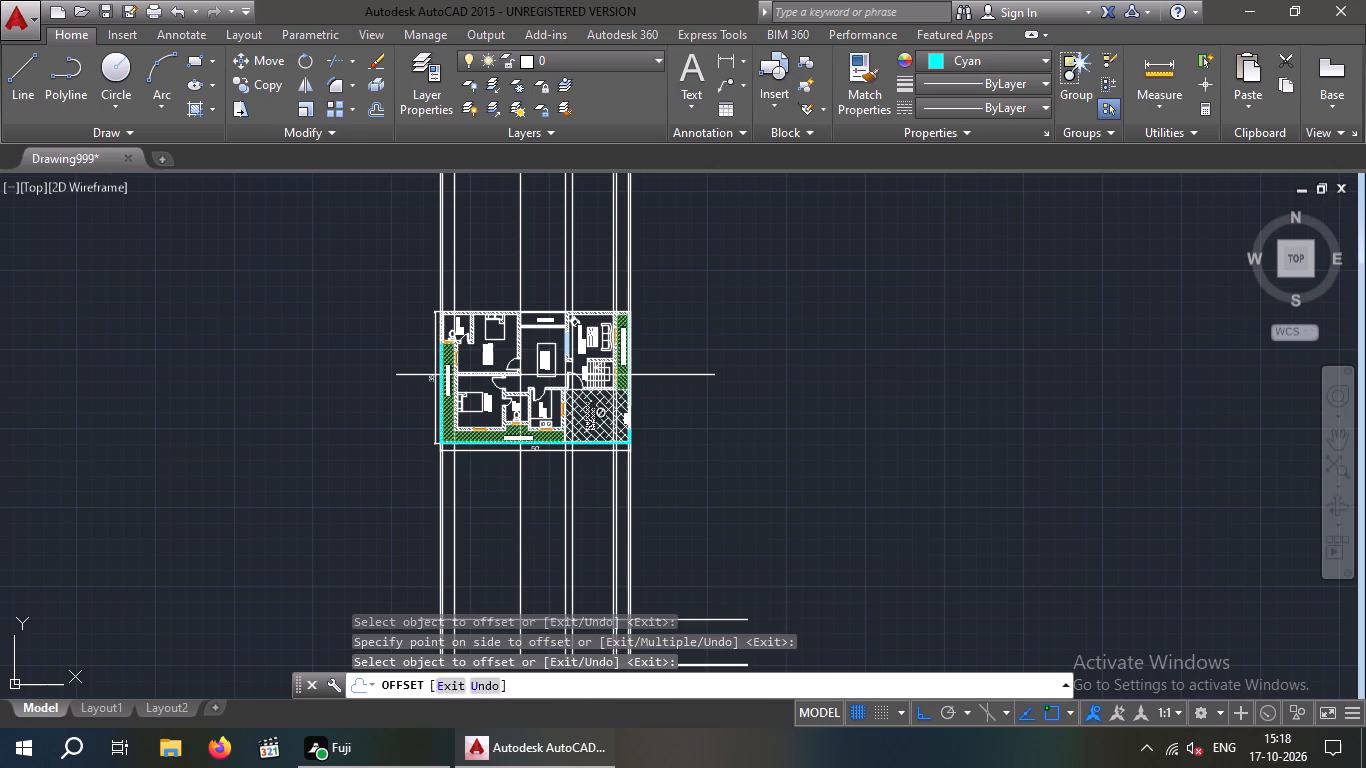
{"action": "scroll", "coordinate": [605, 392], "scroll_direction": "up", "scroll_amount": 3}
{"action": "scroll", "coordinate": [915, 408], "scroll_direction": "down", "scroll_amount": 4}
{"action": "middle_click_drag", "start_coordinate": [957, 482], "coordinate": [932, 500]}
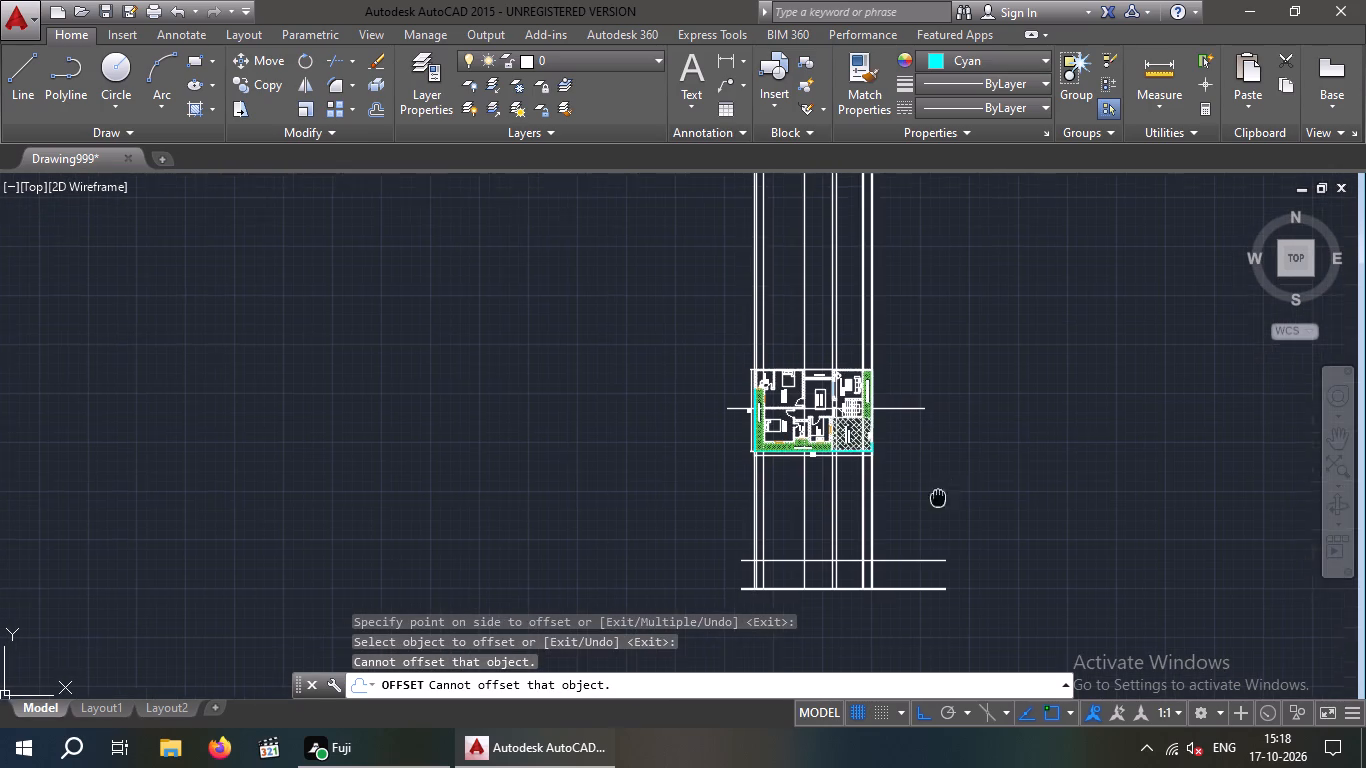
{"action": "middle_click_drag", "start_coordinate": [932, 500], "coordinate": [830, 511]}
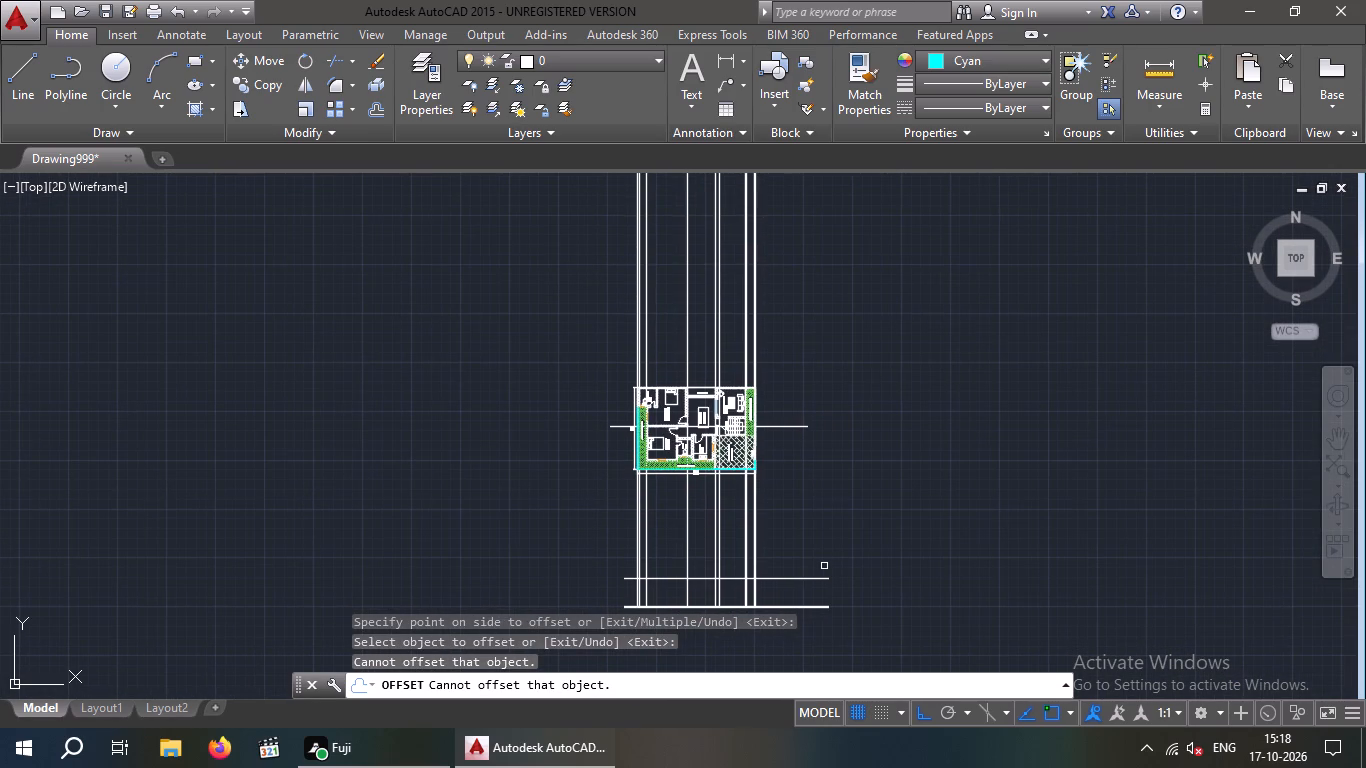
{"action": "key", "text": "Escape"}
Offset the section's ceiling-level line 6" upward to form the roof slab thickness.
{"action": "key", "text": "o"}
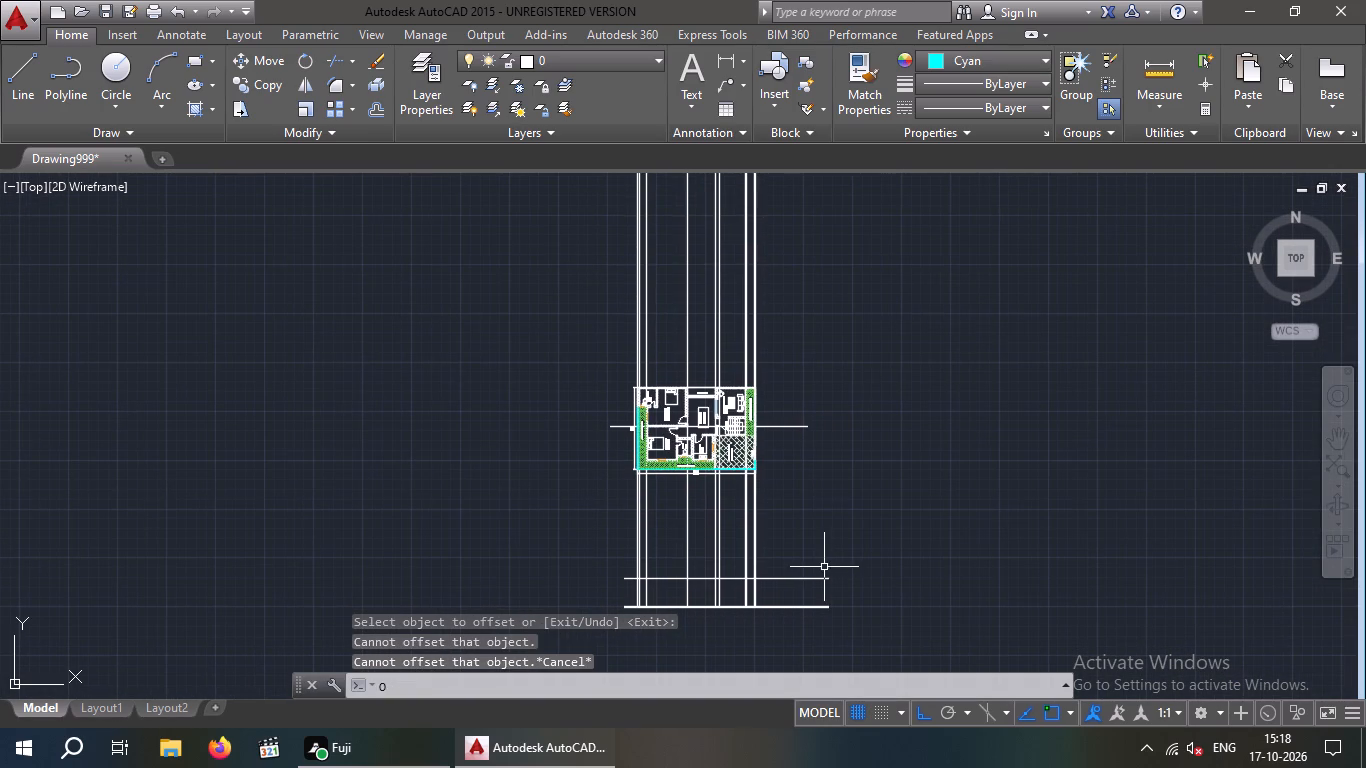
{"action": "key", "text": "Return"}
{"action": "key", "text": "6"}
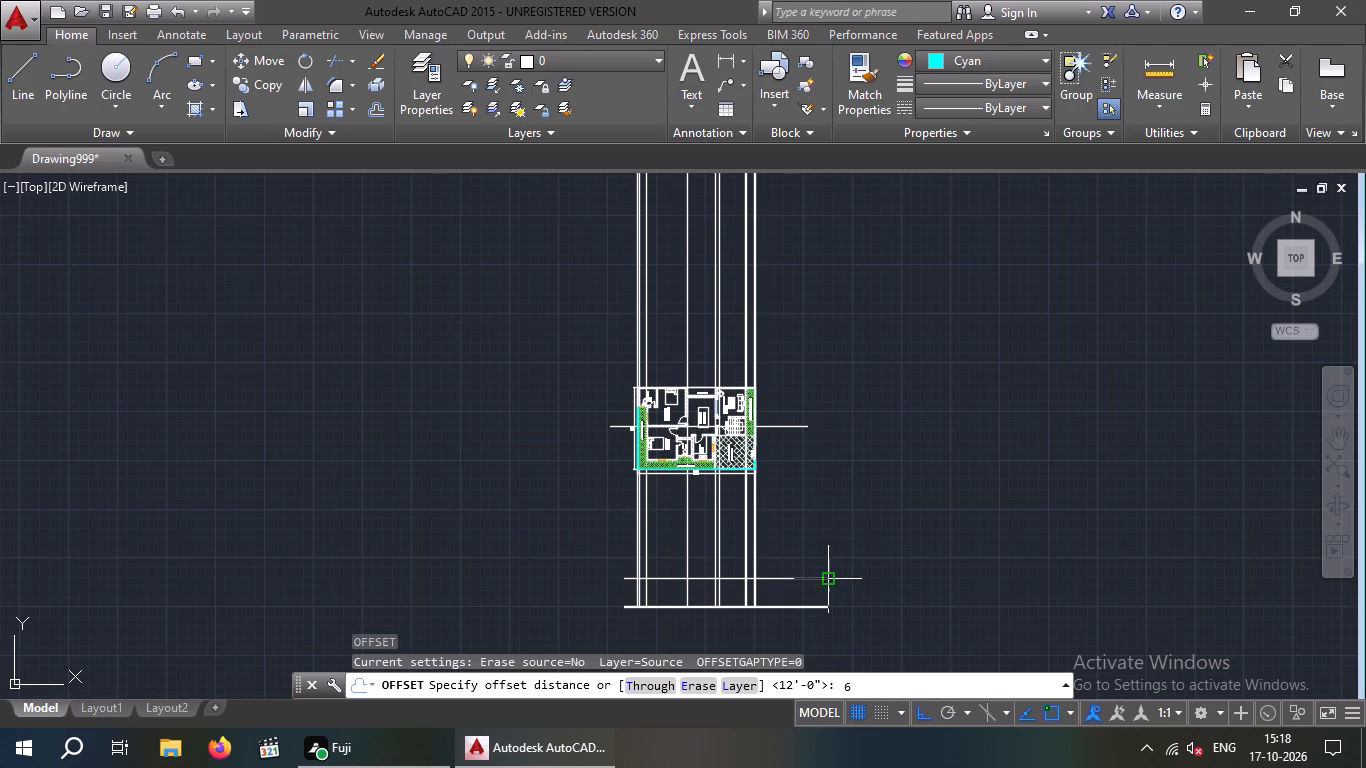
{"action": "key", "text": "shift+quotedbl"}
{"action": "key", "text": "Return"}
{"action": "scroll", "coordinate": [802, 584], "scroll_direction": "up", "scroll_amount": 2}
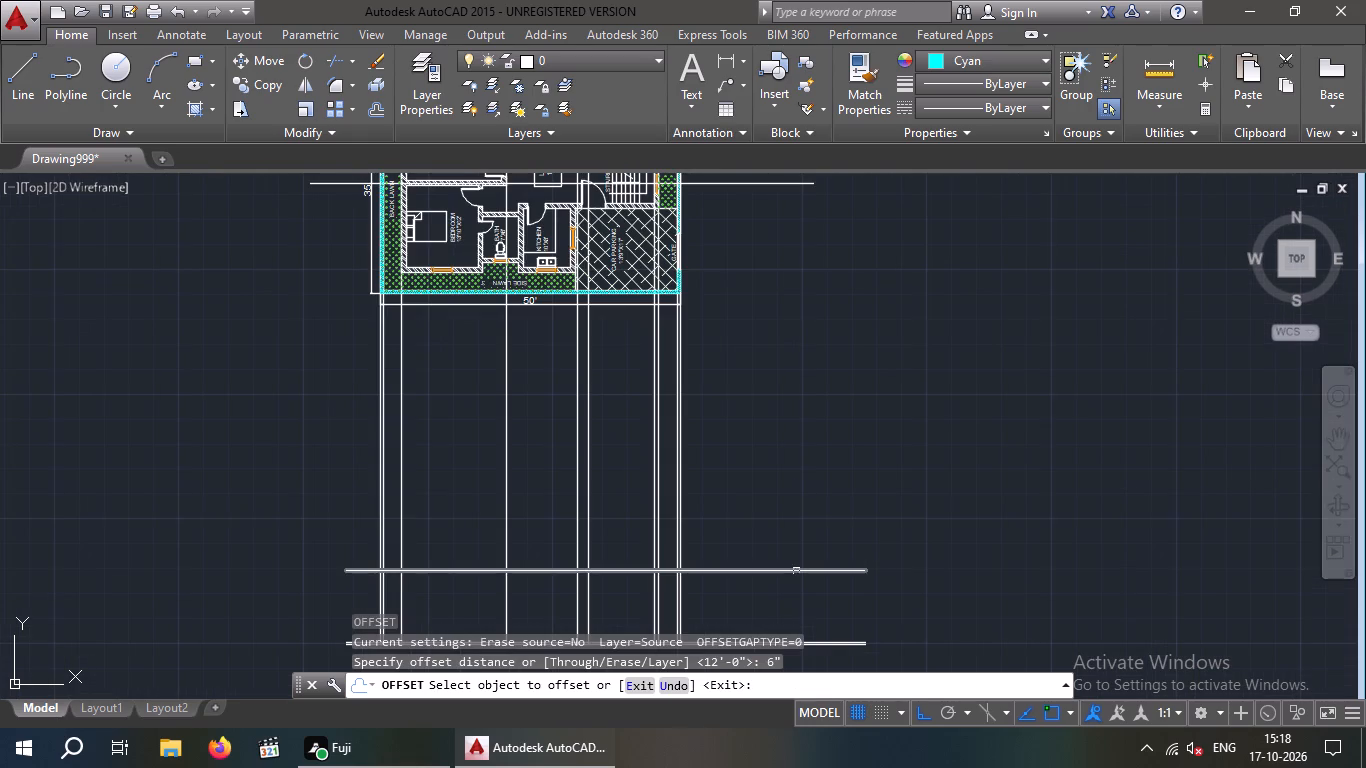
{"action": "left_click_drag", "start_coordinate": [796, 571], "coordinate": [794, 559]}
{"action": "left_click", "coordinate": [796, 515]}
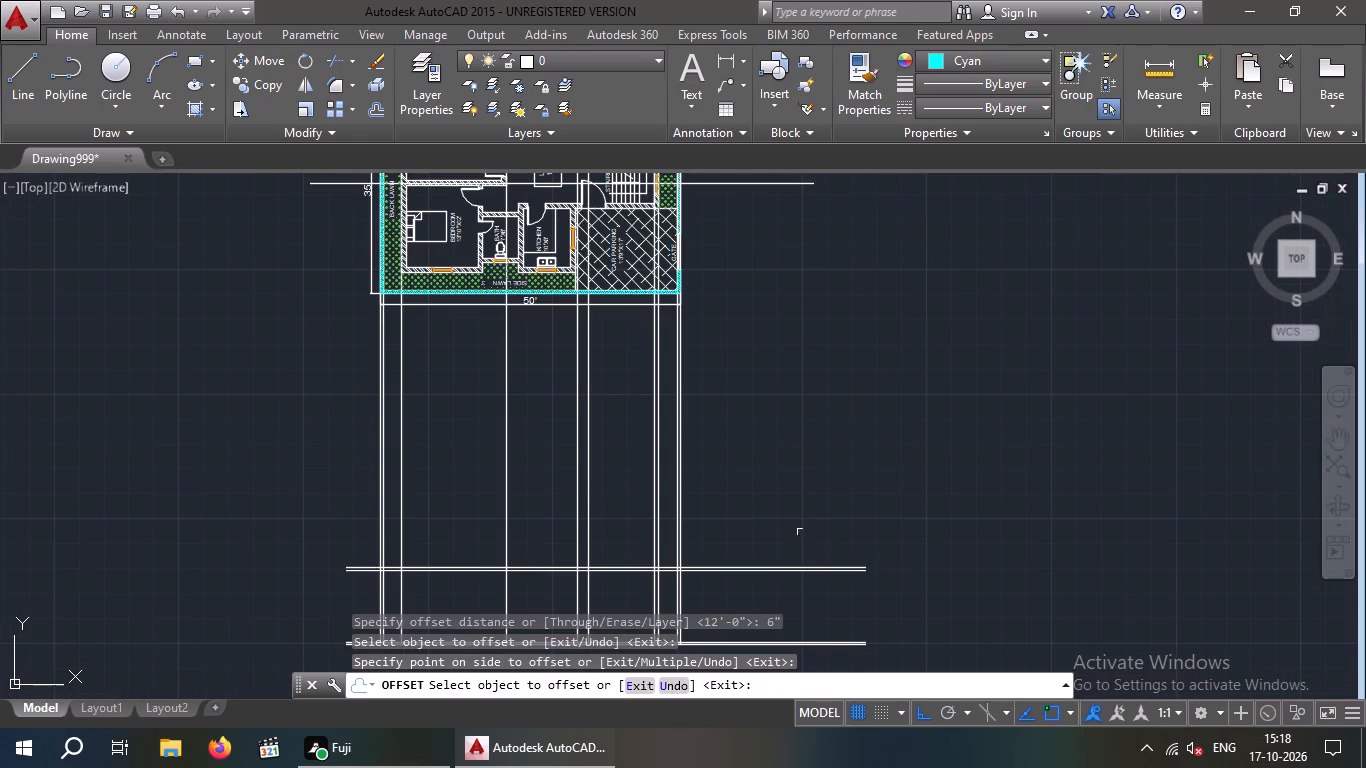
{"action": "key", "text": "Escape"}
{"action": "key", "text": "Escape"}
Examine the original floor plan and its front elevation for reference heights.
{"action": "scroll", "coordinate": [788, 525], "scroll_direction": "down", "scroll_amount": 5}
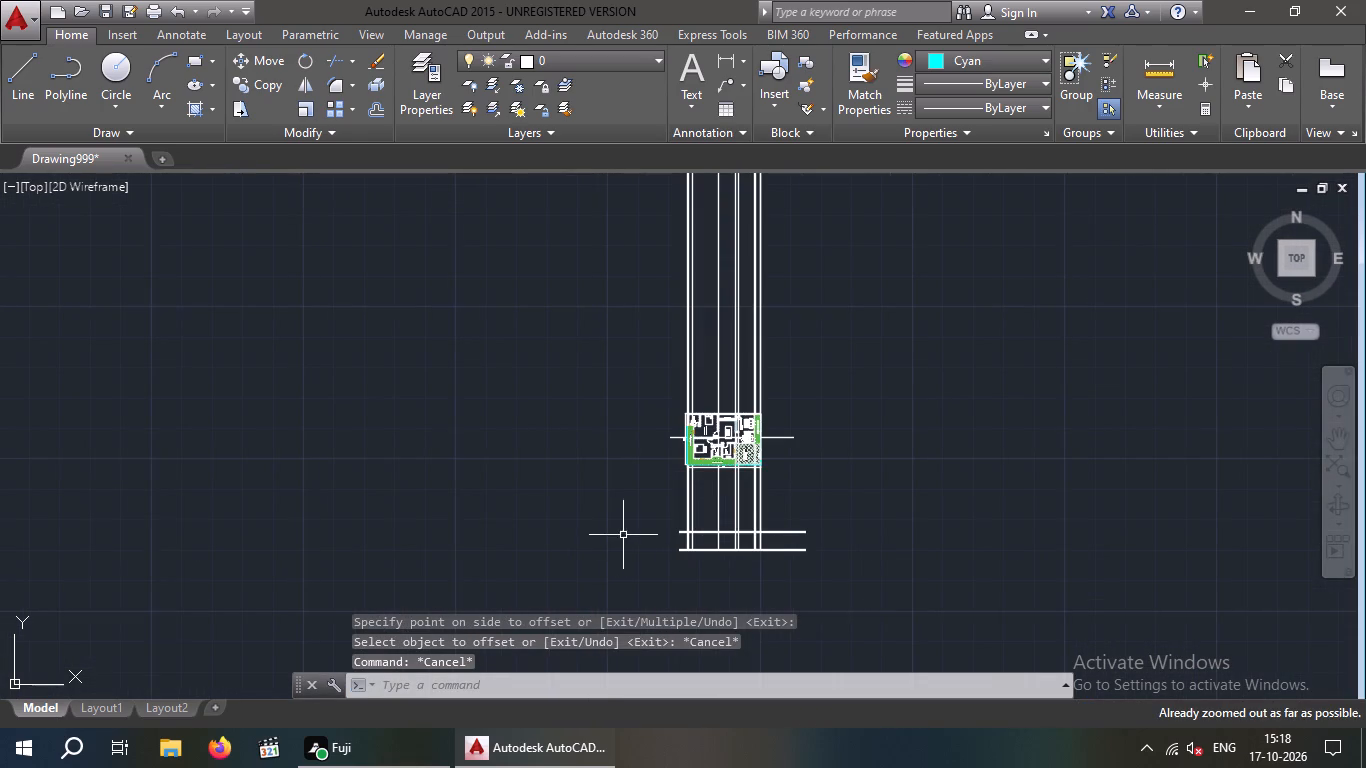
{"action": "scroll", "coordinate": [673, 435], "scroll_direction": "up", "scroll_amount": 3}
{"action": "scroll", "coordinate": [636, 445], "scroll_direction": "down", "scroll_amount": 4}
{"action": "middle_click_drag", "start_coordinate": [560, 478], "coordinate": [676, 486]}
{"action": "middle_click_drag", "start_coordinate": [521, 506], "coordinate": [732, 475]}
{"action": "scroll", "coordinate": [702, 483], "scroll_direction": "down", "scroll_amount": 1}
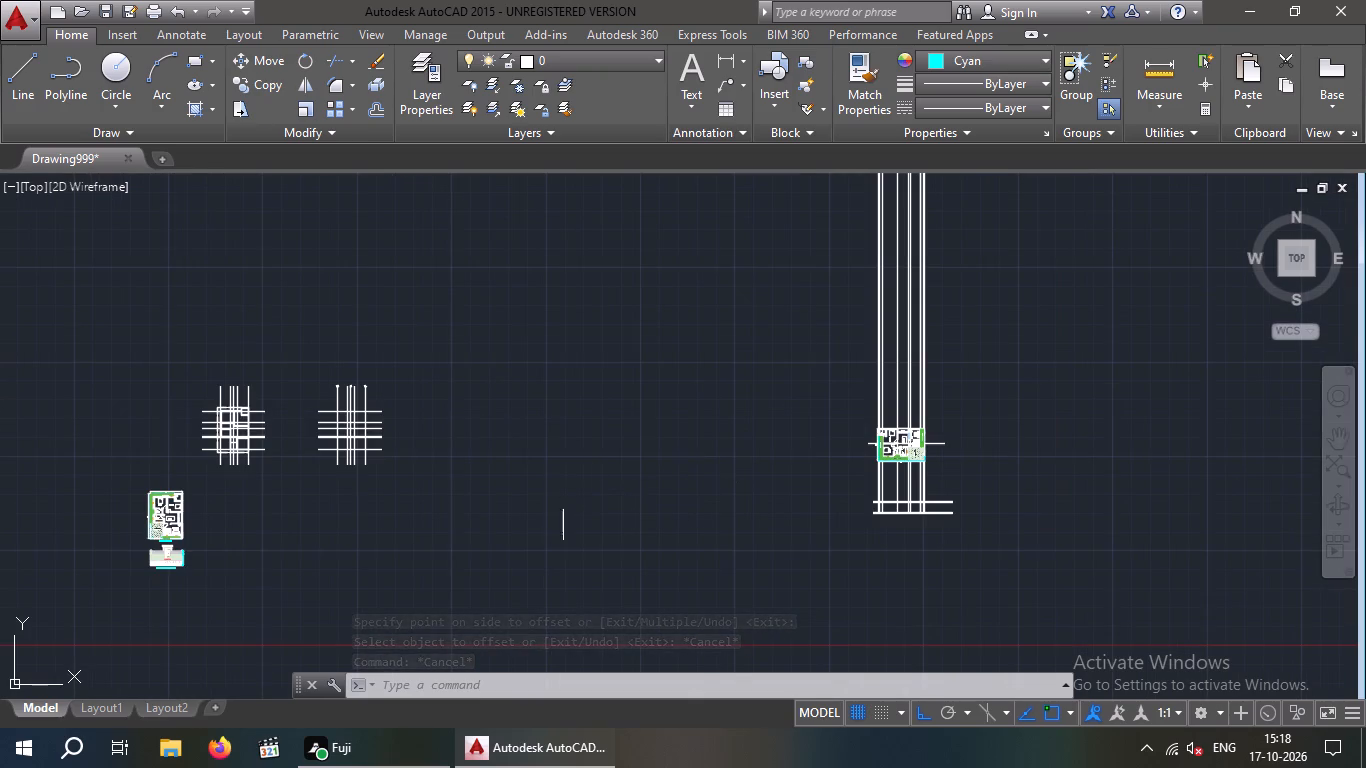
{"action": "scroll", "coordinate": [207, 530], "scroll_direction": "up", "scroll_amount": 3}
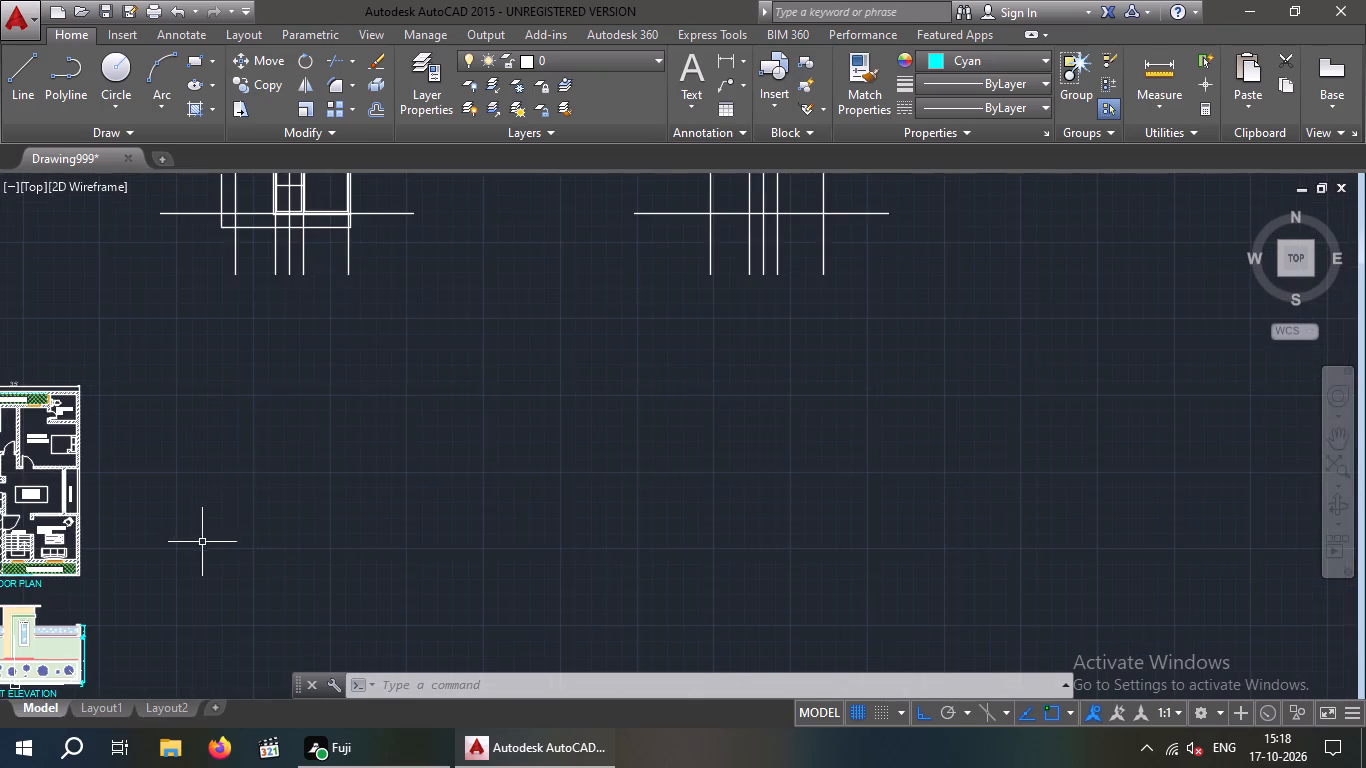
{"action": "middle_click_drag", "start_coordinate": [221, 541], "coordinate": [437, 486]}
{"action": "scroll", "coordinate": [435, 491], "scroll_direction": "down", "scroll_amount": 2}
{"action": "scroll", "coordinate": [405, 509], "scroll_direction": "up", "scroll_amount": 4}
{"action": "middle_click_drag", "start_coordinate": [456, 482], "coordinate": [542, 466]}
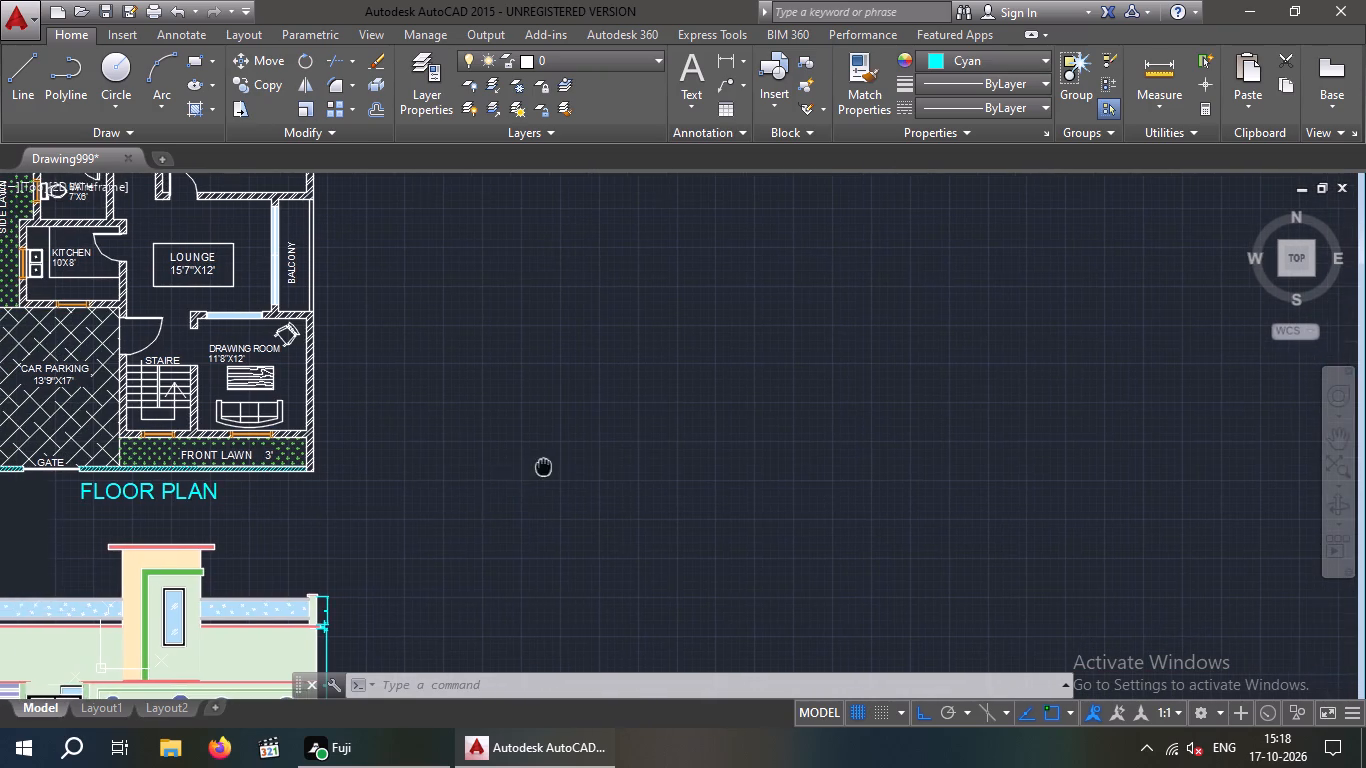
{"action": "scroll", "coordinate": [515, 473], "scroll_direction": "down", "scroll_amount": 1}
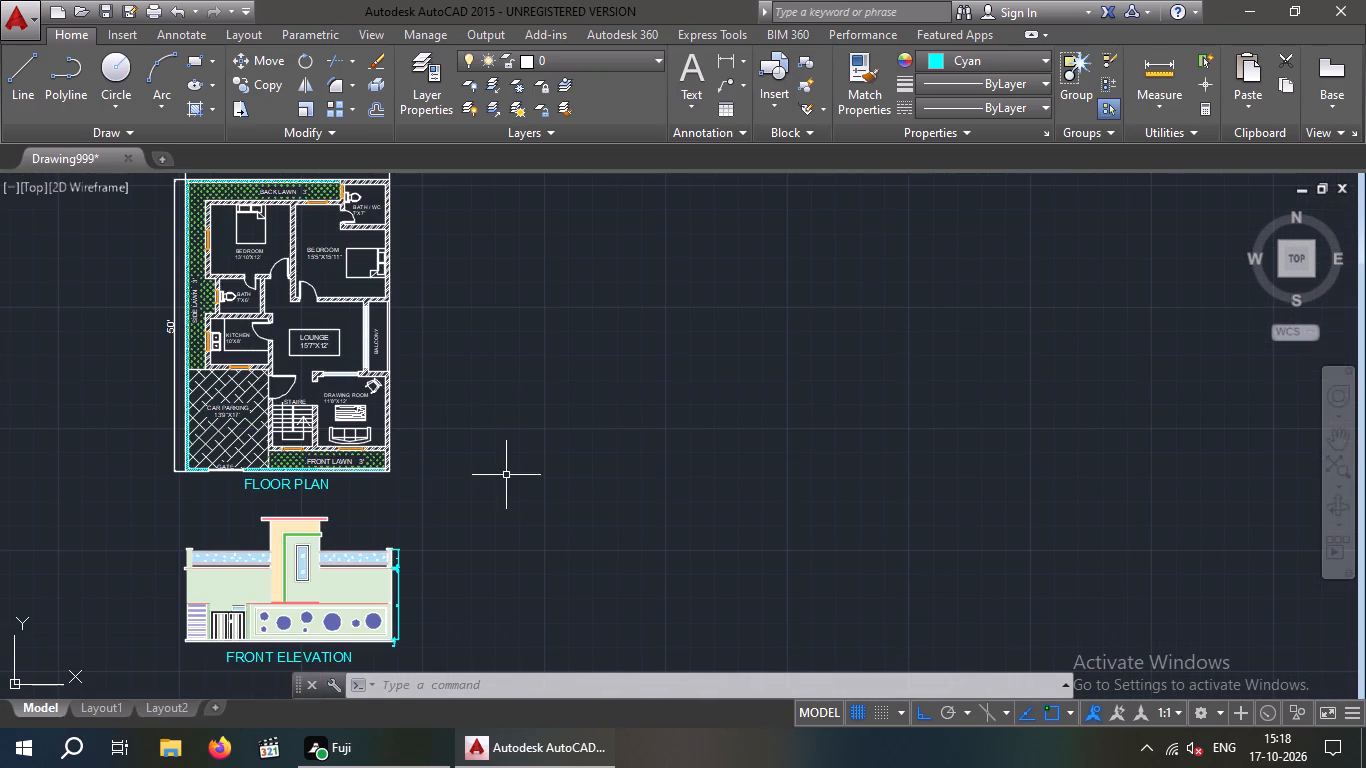
Return to the rotated floor plan and examine its rooms and walls along the horizontal section line.
{"action": "scroll", "coordinate": [535, 450], "scroll_direction": "down", "scroll_amount": 2}
{"action": "middle_click_drag", "start_coordinate": [462, 452], "coordinate": [180, 452]}
{"action": "scroll", "coordinate": [665, 452], "scroll_direction": "down", "scroll_amount": 2}
{"action": "middle_click_drag", "start_coordinate": [611, 457], "coordinate": [373, 499]}
{"action": "scroll", "coordinate": [1052, 424], "scroll_direction": "up", "scroll_amount": 2}
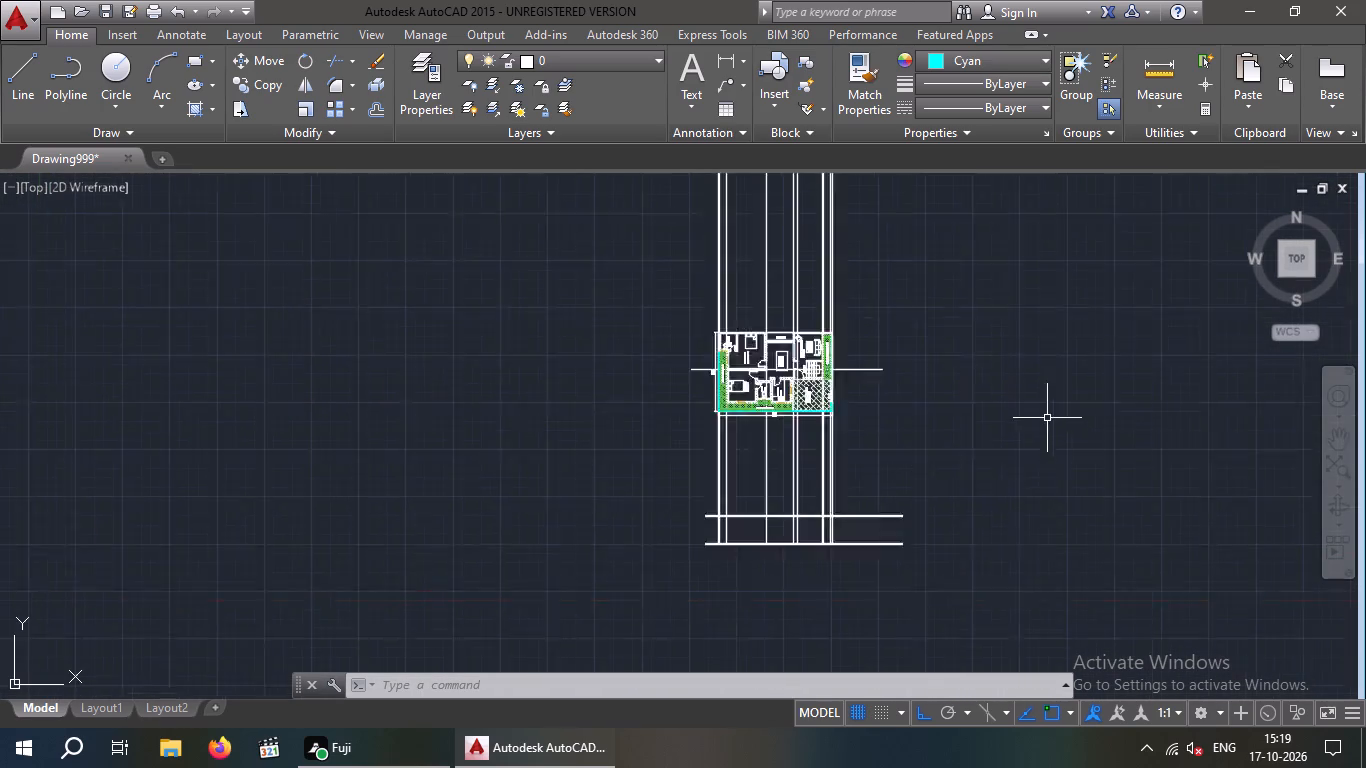
{"action": "scroll", "coordinate": [1047, 418], "scroll_direction": "up", "scroll_amount": 1}
{"action": "middle_click_drag", "start_coordinate": [852, 459], "coordinate": [939, 443]}
{"action": "scroll", "coordinate": [856, 458], "scroll_direction": "up", "scroll_amount": 1}
{"action": "scroll", "coordinate": [856, 449], "scroll_direction": "down", "scroll_amount": 2}
{"action": "middle_click_drag", "start_coordinate": [854, 448], "coordinate": [799, 543]}
{"action": "scroll", "coordinate": [736, 507], "scroll_direction": "up", "scroll_amount": 2}
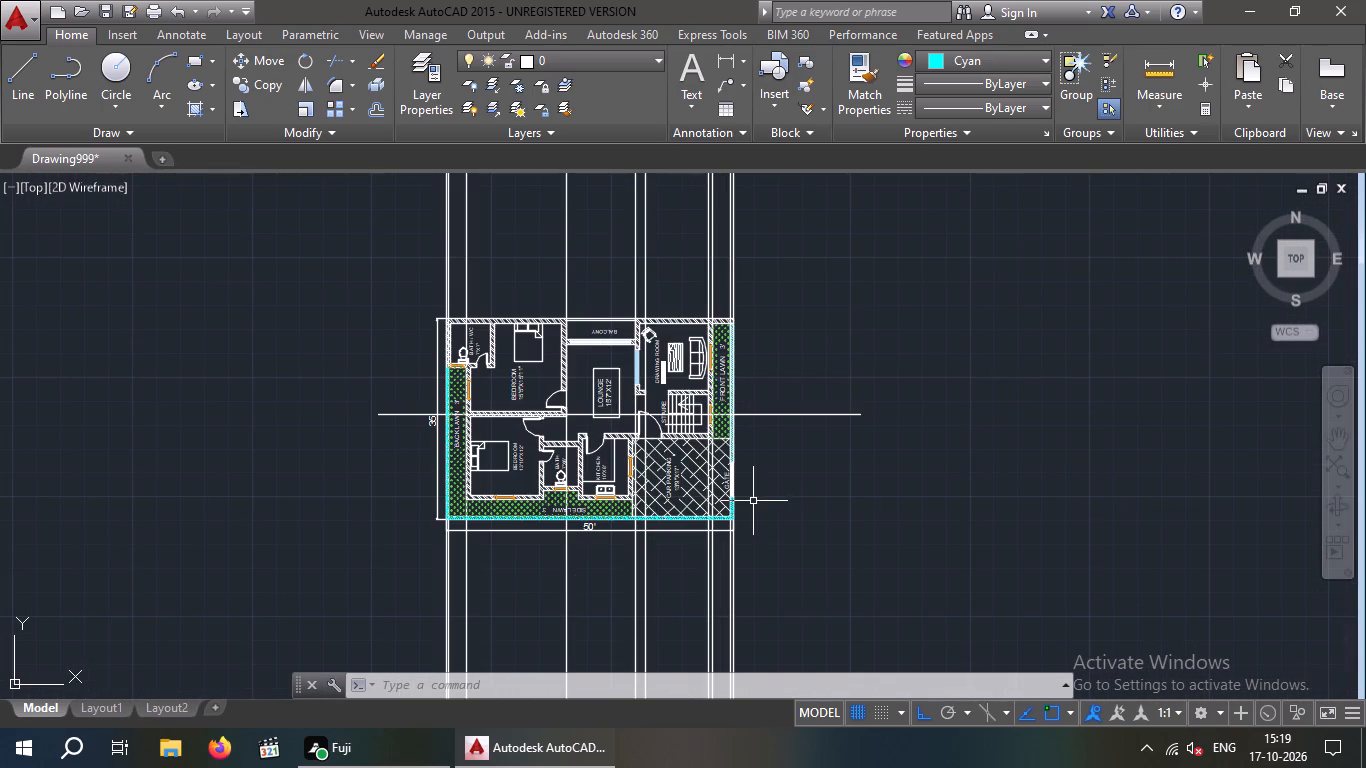
{"action": "scroll", "coordinate": [744, 494], "scroll_direction": "up", "scroll_amount": 2}
{"action": "middle_click_drag", "start_coordinate": [767, 512], "coordinate": [815, 554]}
{"action": "scroll", "coordinate": [880, 526], "scroll_direction": "down", "scroll_amount": 1}
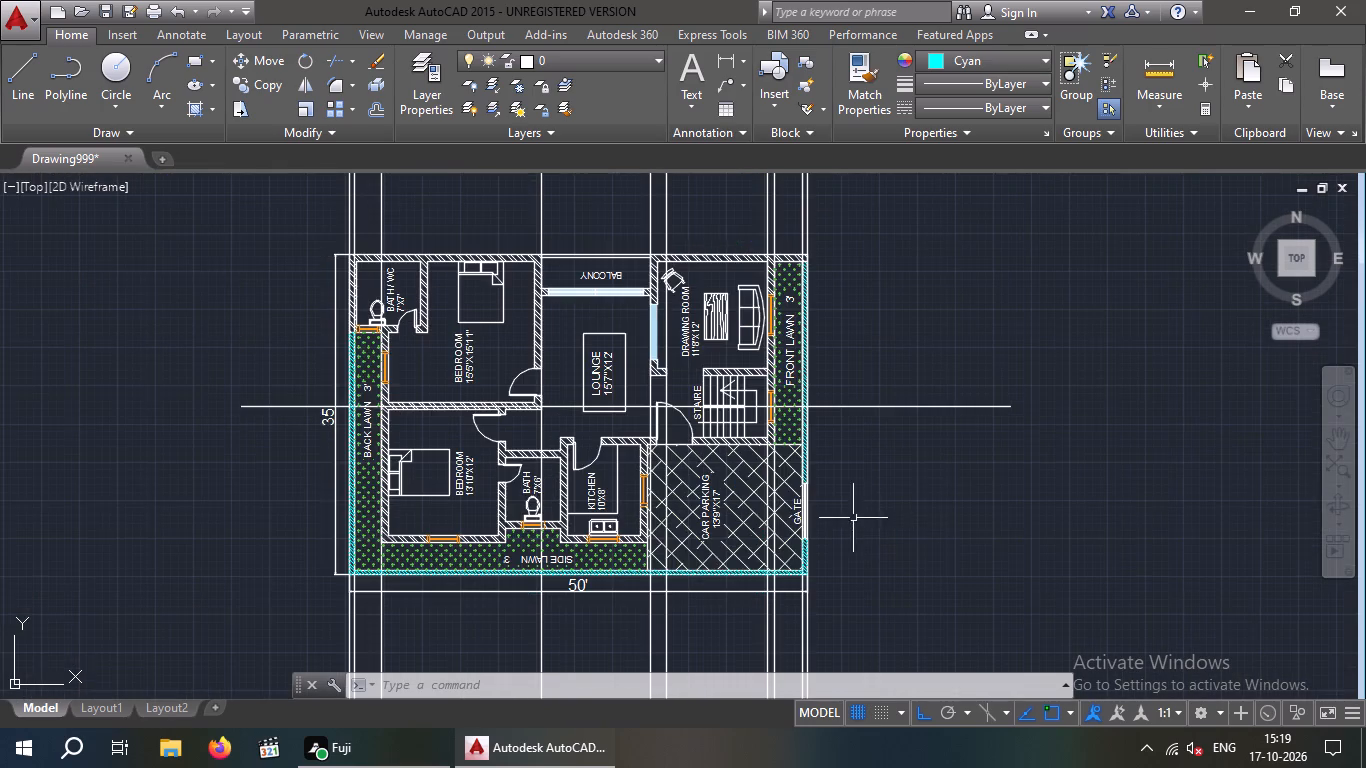
{"action": "middle_click_drag", "start_coordinate": [851, 518], "coordinate": [940, 535]}
{"action": "scroll", "coordinate": [921, 519], "scroll_direction": "up", "scroll_amount": 1}
{"action": "scroll", "coordinate": [921, 519], "scroll_direction": "down", "scroll_amount": 1}
{"action": "middle_click_drag", "start_coordinate": [922, 521], "coordinate": [926, 540]}
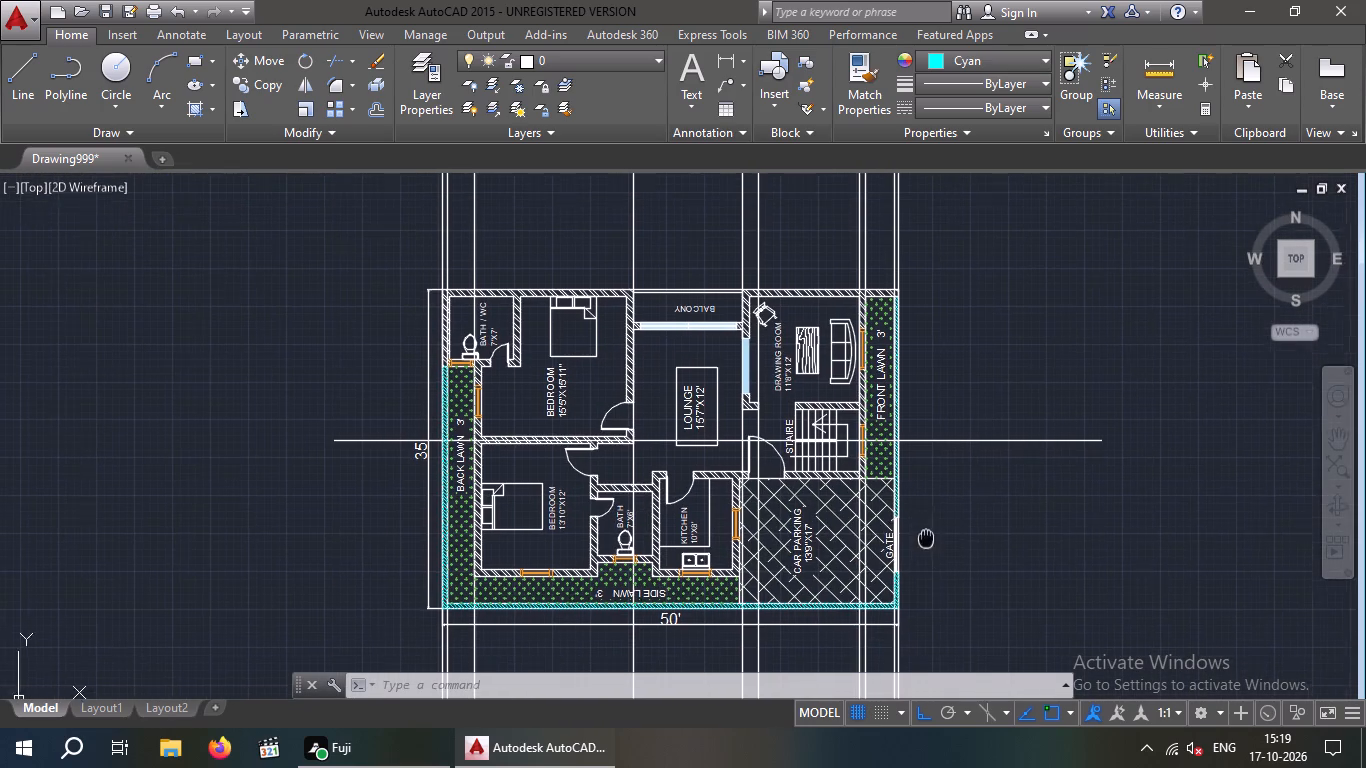
{"action": "middle_click_drag", "start_coordinate": [926, 540], "coordinate": [926, 548]}
{"action": "scroll", "coordinate": [740, 508], "scroll_direction": "up", "scroll_amount": 2}
{"action": "scroll", "coordinate": [740, 508], "scroll_direction": "down", "scroll_amount": 2}
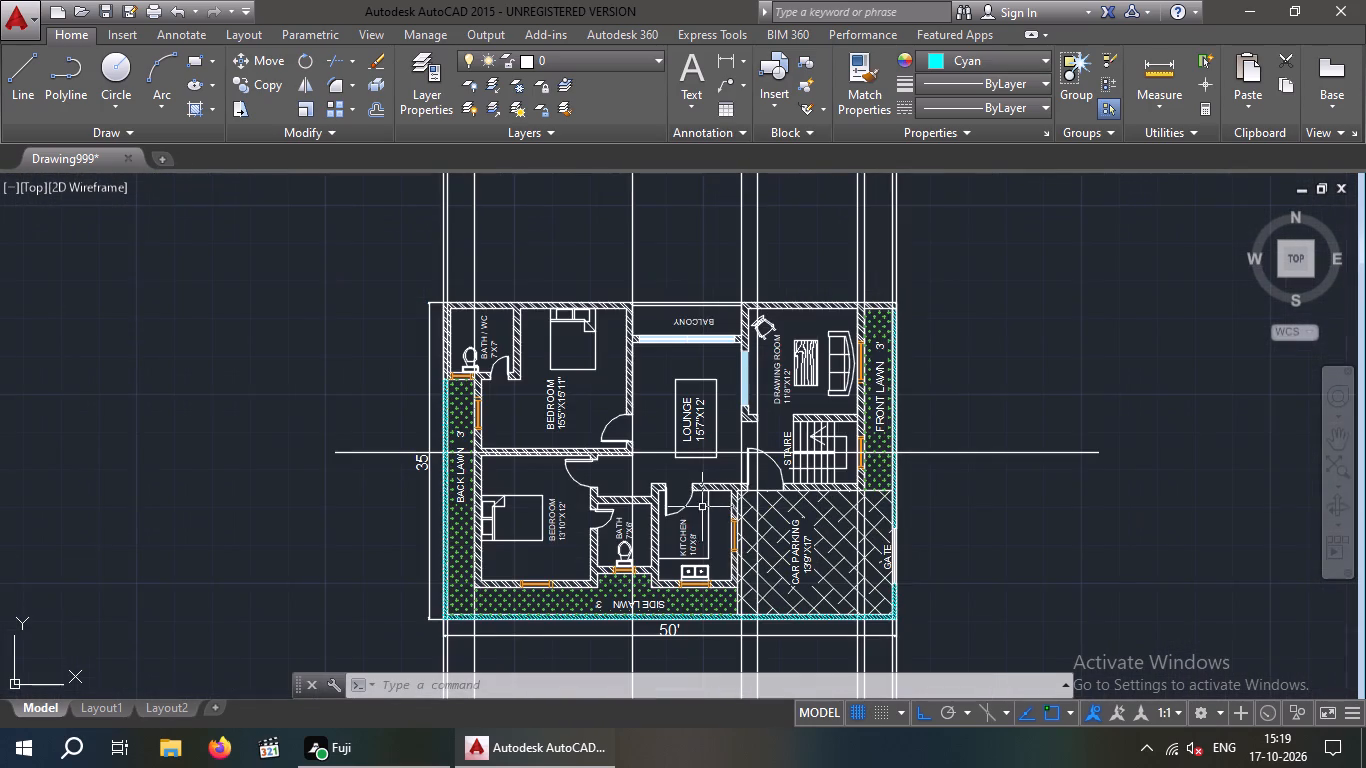
{"action": "middle_click_drag", "start_coordinate": [696, 500], "coordinate": [678, 466]}
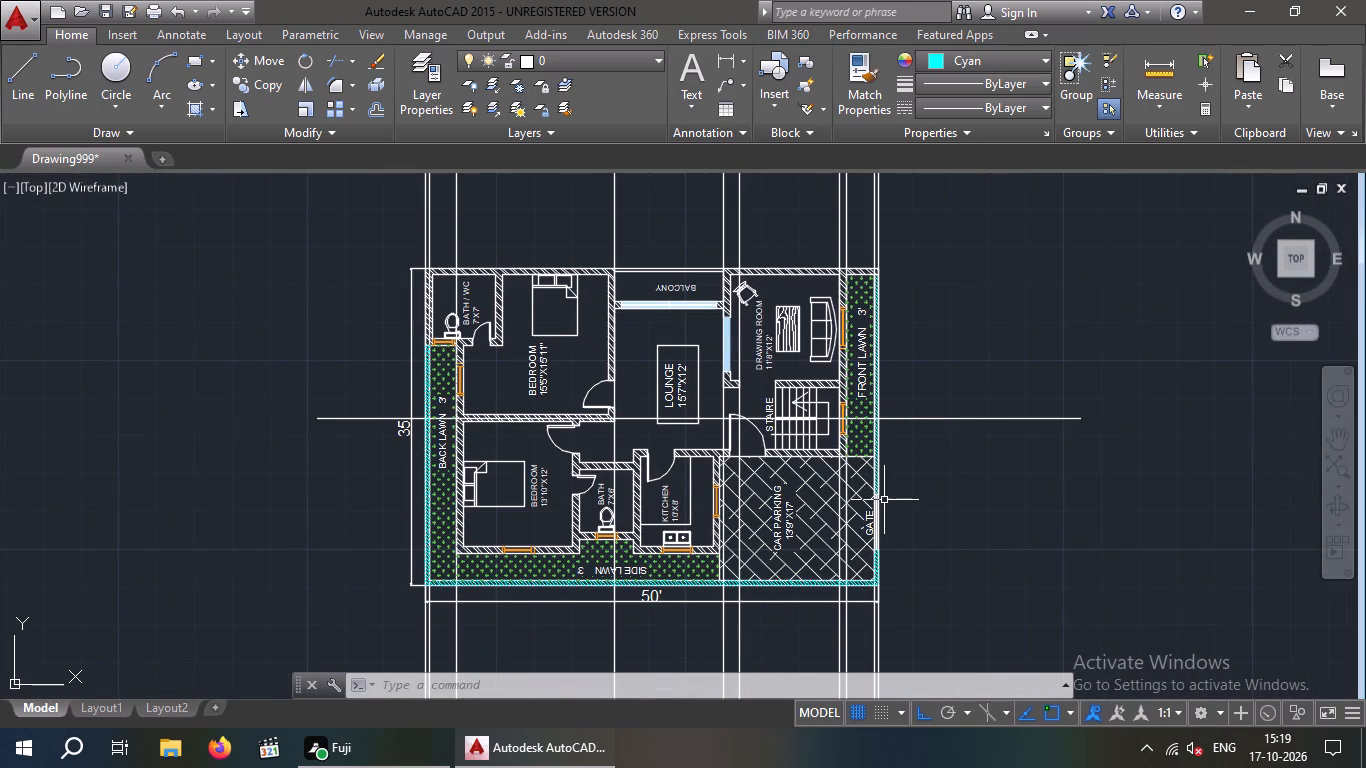
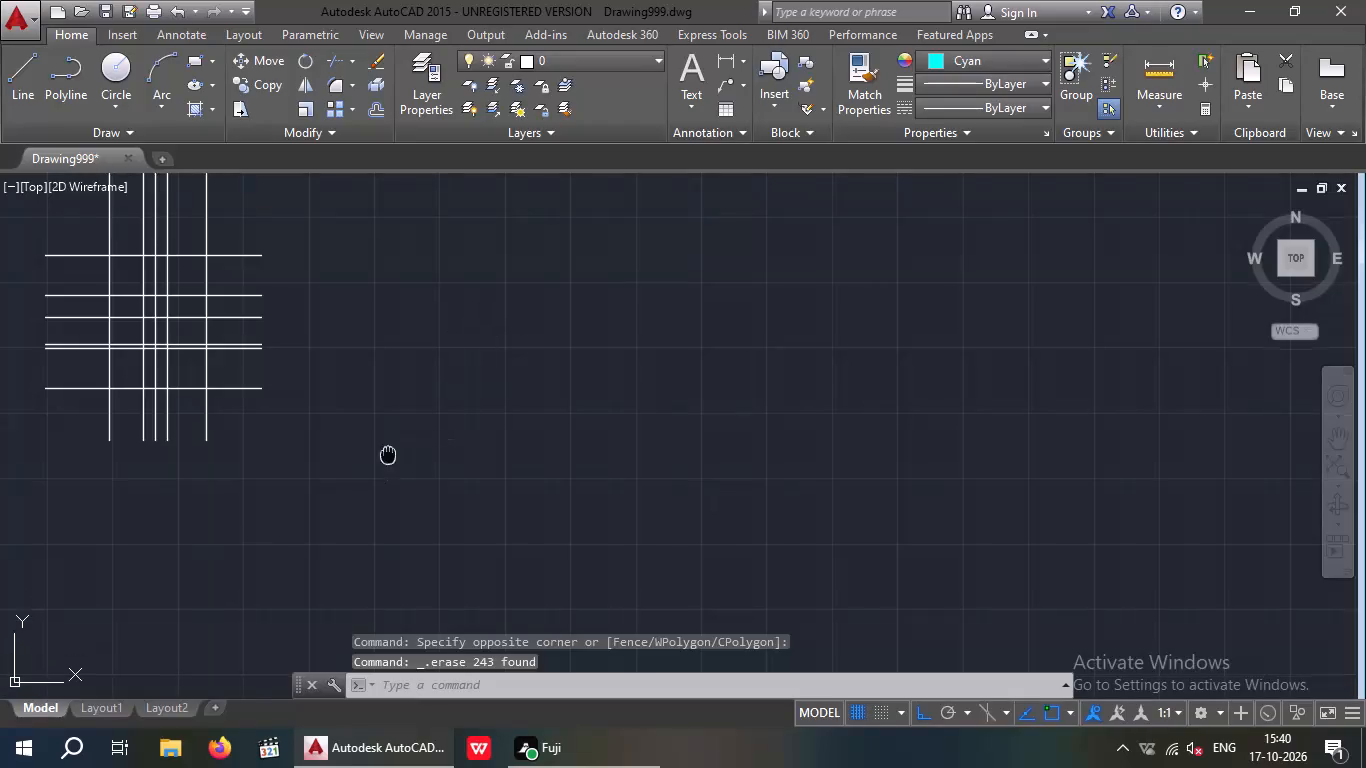
Return to the original floor plan and find empty drawing space to the right of it.
{"action": "middle_click_drag", "start_coordinate": [394, 452], "coordinate": [802, 275]}
{"action": "scroll", "coordinate": [686, 319], "scroll_direction": "down", "scroll_amount": 2}
{"action": "right_click_drag", "start_coordinate": [556, 386], "coordinate": [434, 366]}
{"action": "scroll", "coordinate": [425, 362], "scroll_direction": "up", "scroll_amount": 2}
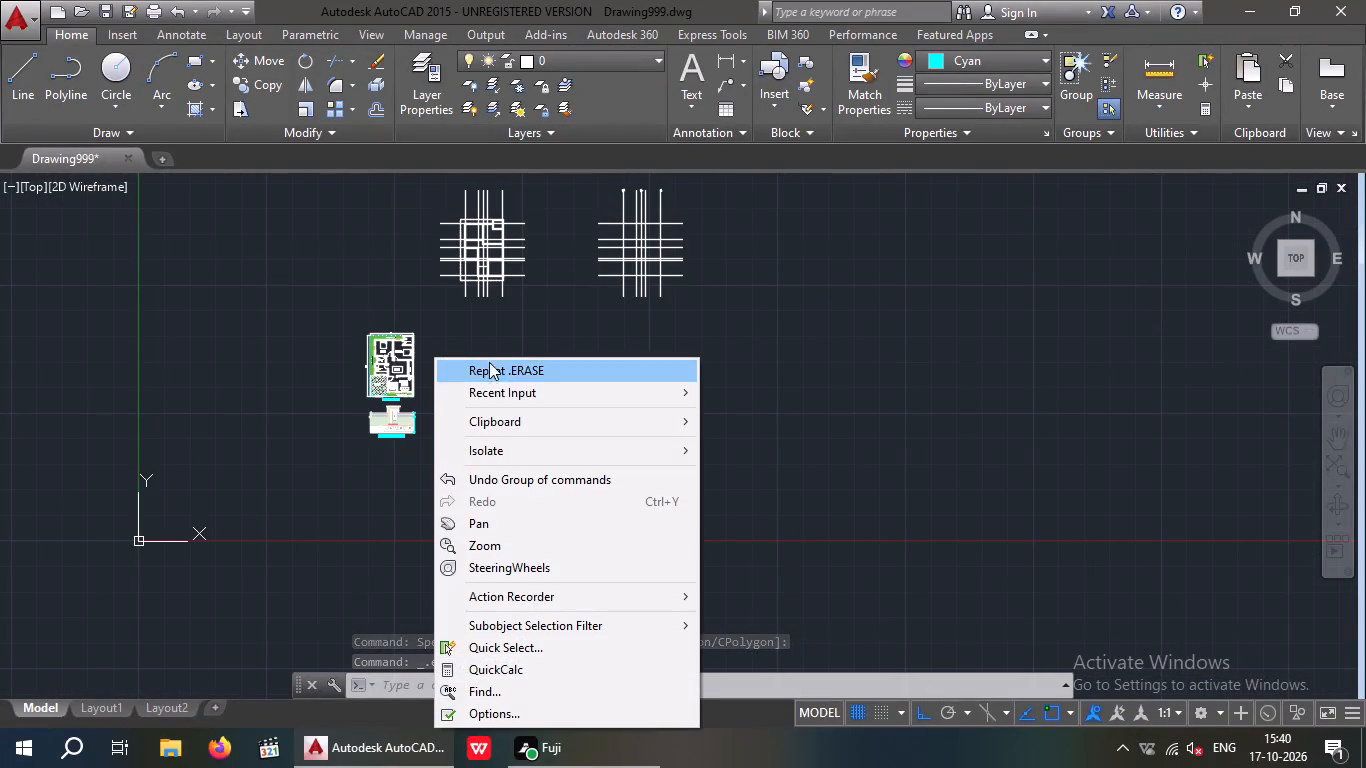
{"action": "key", "text": "Escape"}
{"action": "scroll", "coordinate": [549, 376], "scroll_direction": "up", "scroll_amount": 3}
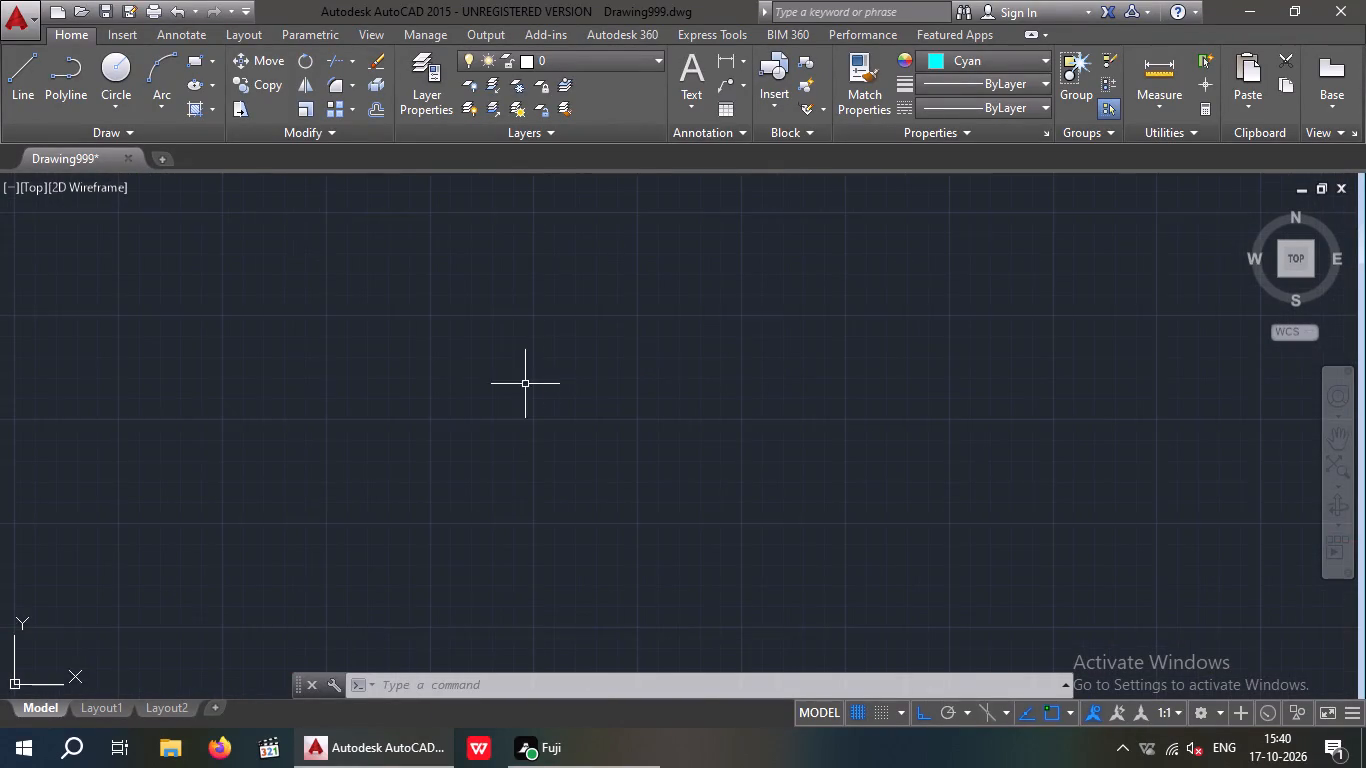
{"action": "middle_click_drag", "start_coordinate": [532, 384], "coordinate": [872, 423]}
{"action": "scroll", "coordinate": [689, 416], "scroll_direction": "down", "scroll_amount": 2}
{"action": "scroll", "coordinate": [574, 377], "scroll_direction": "up", "scroll_amount": 3}
{"action": "middle_click_drag", "start_coordinate": [603, 372], "coordinate": [456, 353]}
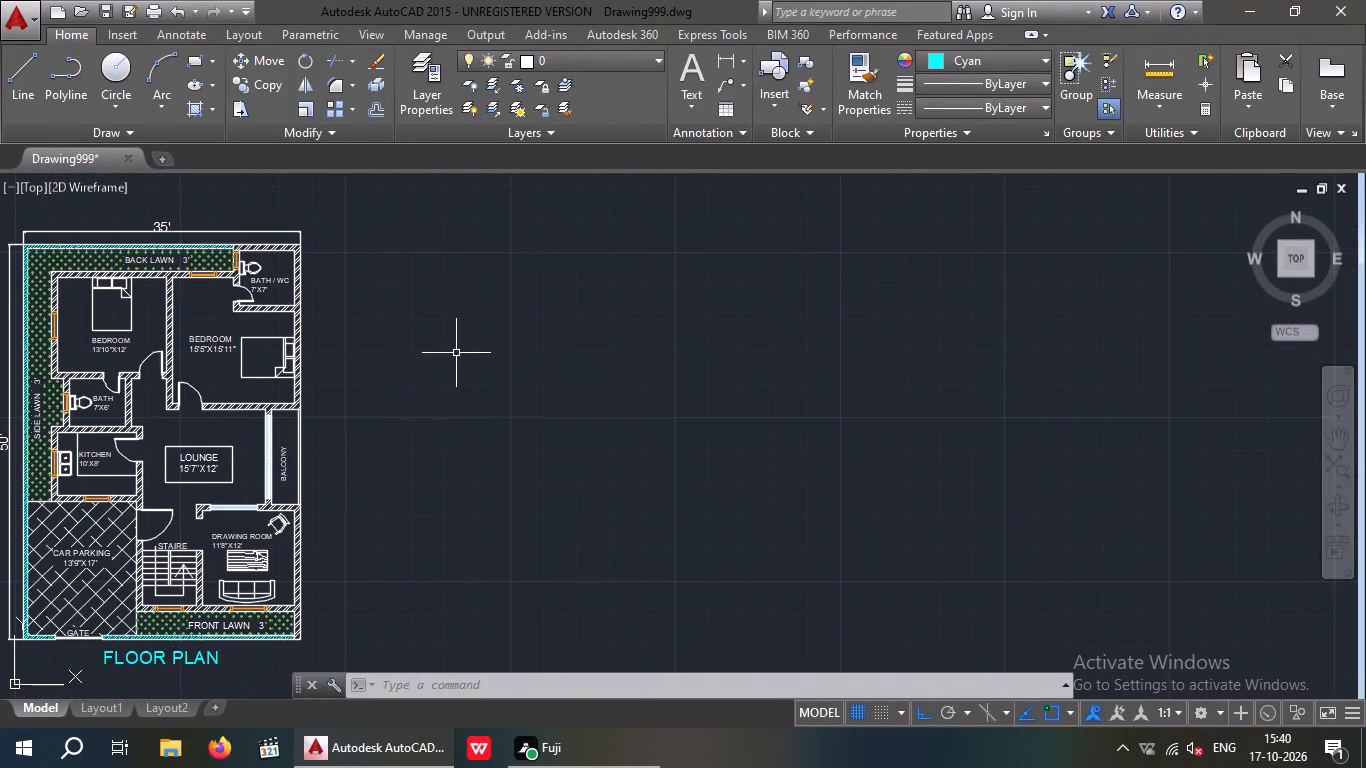
{"action": "scroll", "coordinate": [710, 361], "scroll_direction": "down", "scroll_amount": 1}
{"action": "middle_click_drag", "start_coordinate": [686, 357], "coordinate": [582, 348]}
{"action": "scroll", "coordinate": [582, 349], "scroll_direction": "up", "scroll_amount": 1}
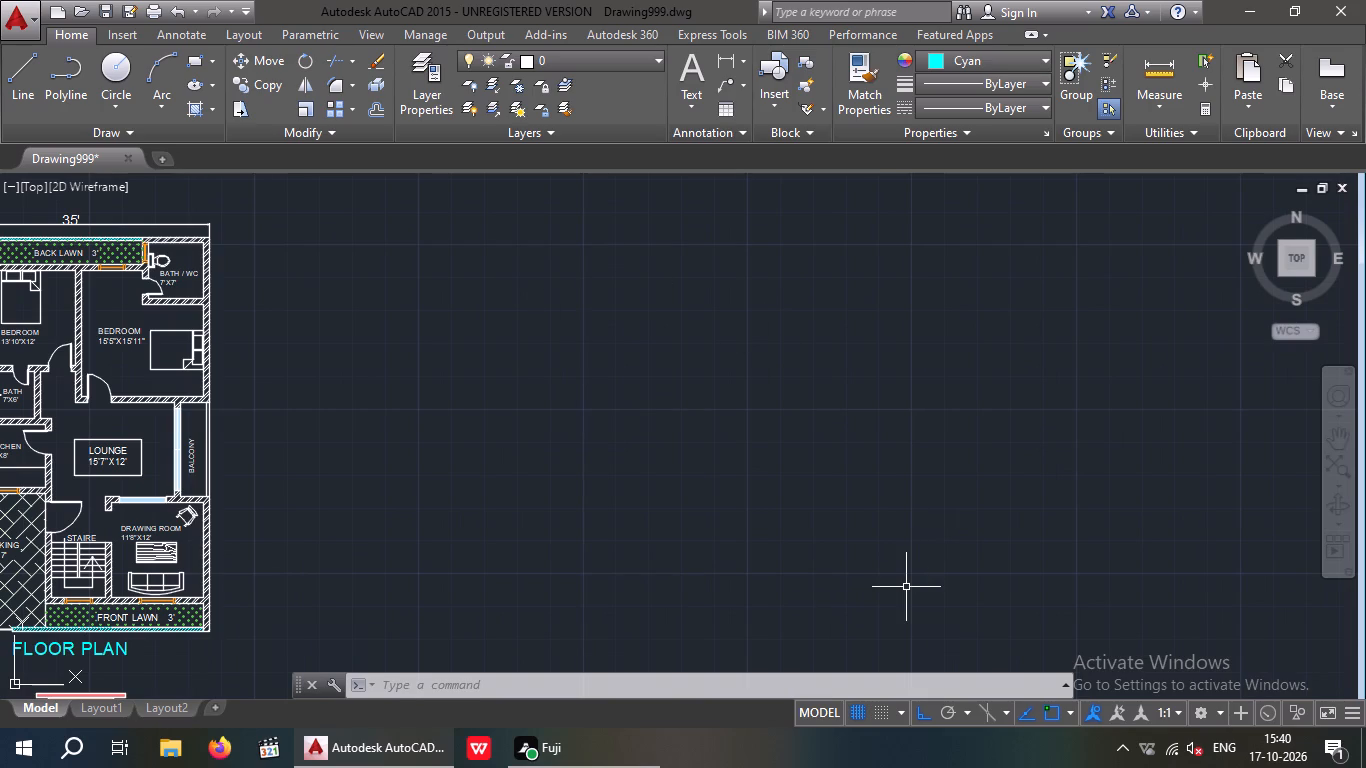
Set the colour for new objects to ByLayer.
{"action": "key", "text": "l"}
{"action": "key", "text": "Return"}
{"action": "scroll", "coordinate": [838, 489], "scroll_direction": "down", "scroll_amount": 2}
{"action": "middle_click_drag", "start_coordinate": [795, 475], "coordinate": [430, 365]}
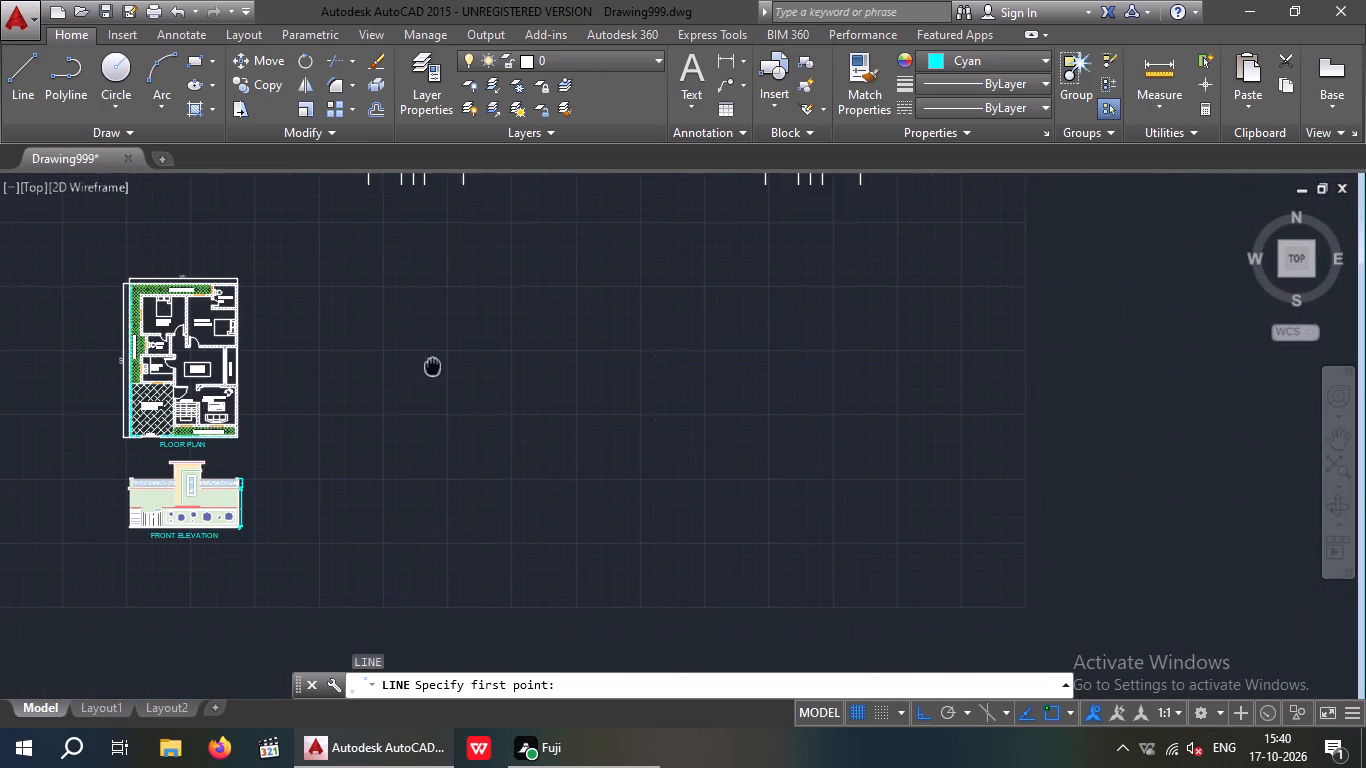
{"action": "middle_click_drag", "start_coordinate": [430, 365], "coordinate": [427, 365]}
{"action": "scroll", "coordinate": [478, 414], "scroll_direction": "up", "scroll_amount": 1}
{"action": "left_click_drag", "start_coordinate": [375, 409], "coordinate": [386, 413]}
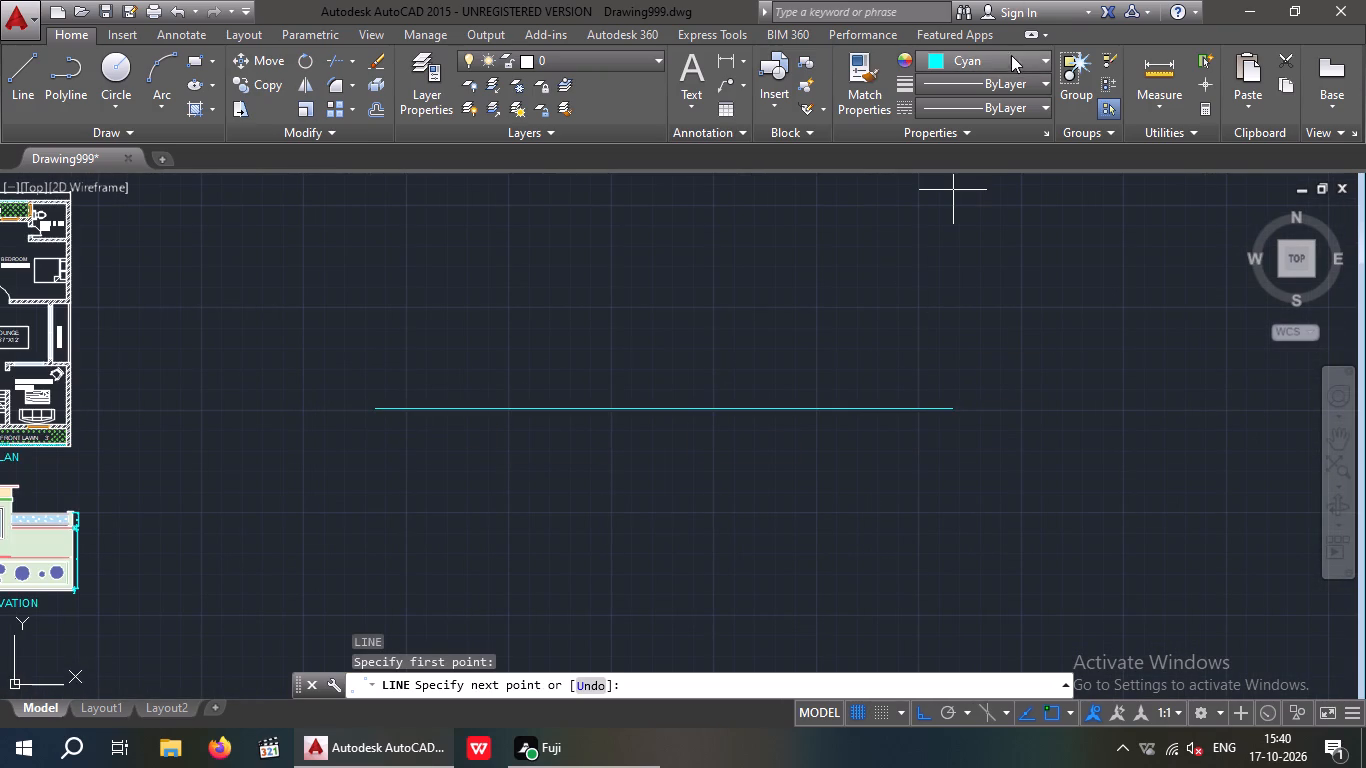
{"action": "left_click", "coordinate": [997, 66]}
{"action": "left_click", "coordinate": [956, 83]}
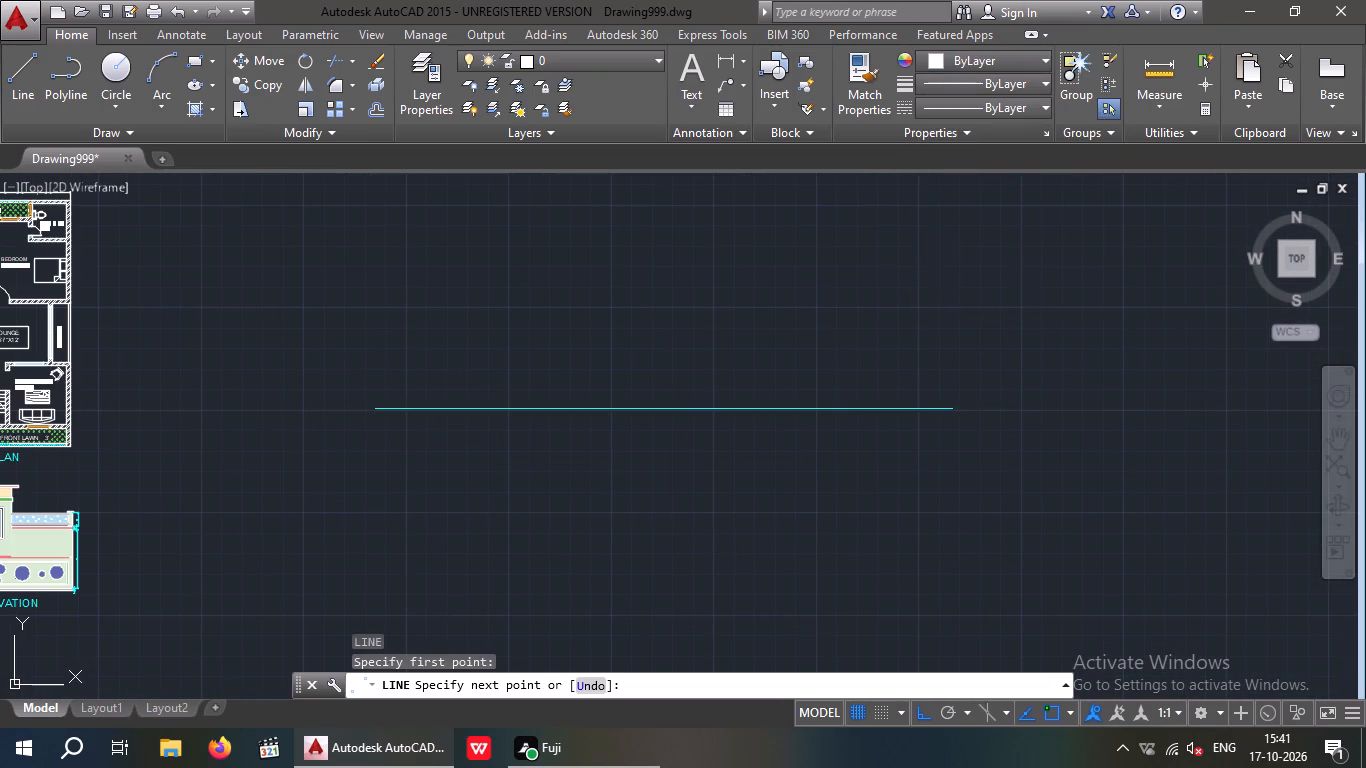
{"action": "key", "text": "Escape"}
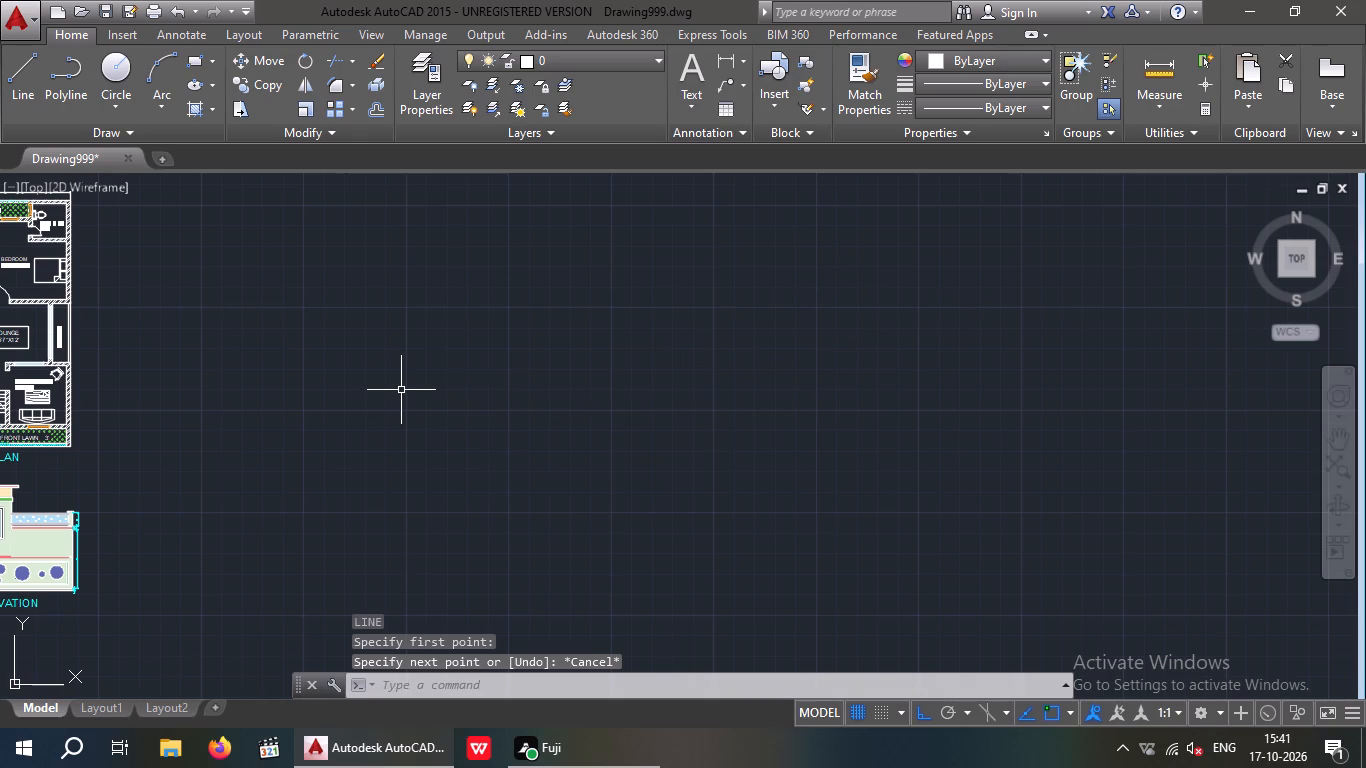
Draw a horizontal line about 130' long in the empty space to the right of the original floor plan.
{"action": "key", "text": "l"}
{"action": "key", "text": "Return"}
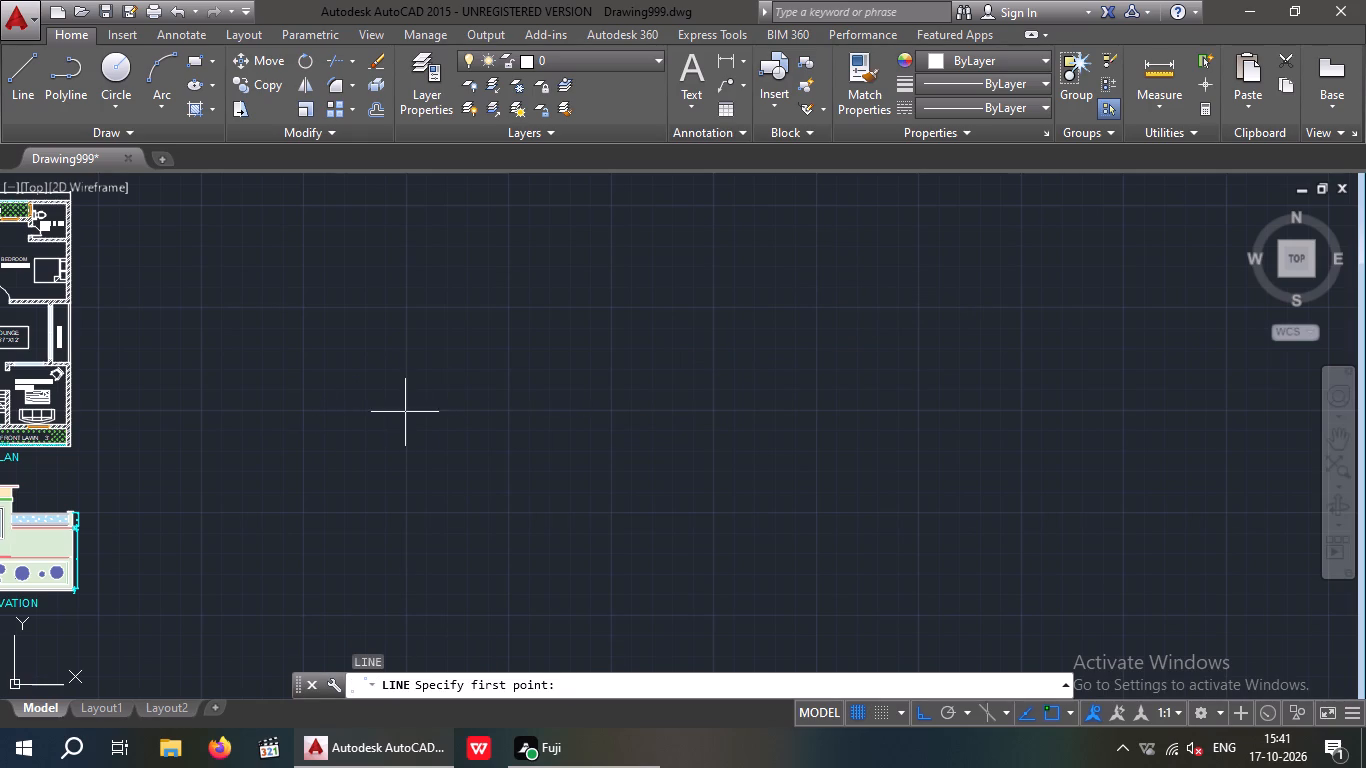
{"action": "left_click_drag", "start_coordinate": [401, 410], "coordinate": [476, 425]}
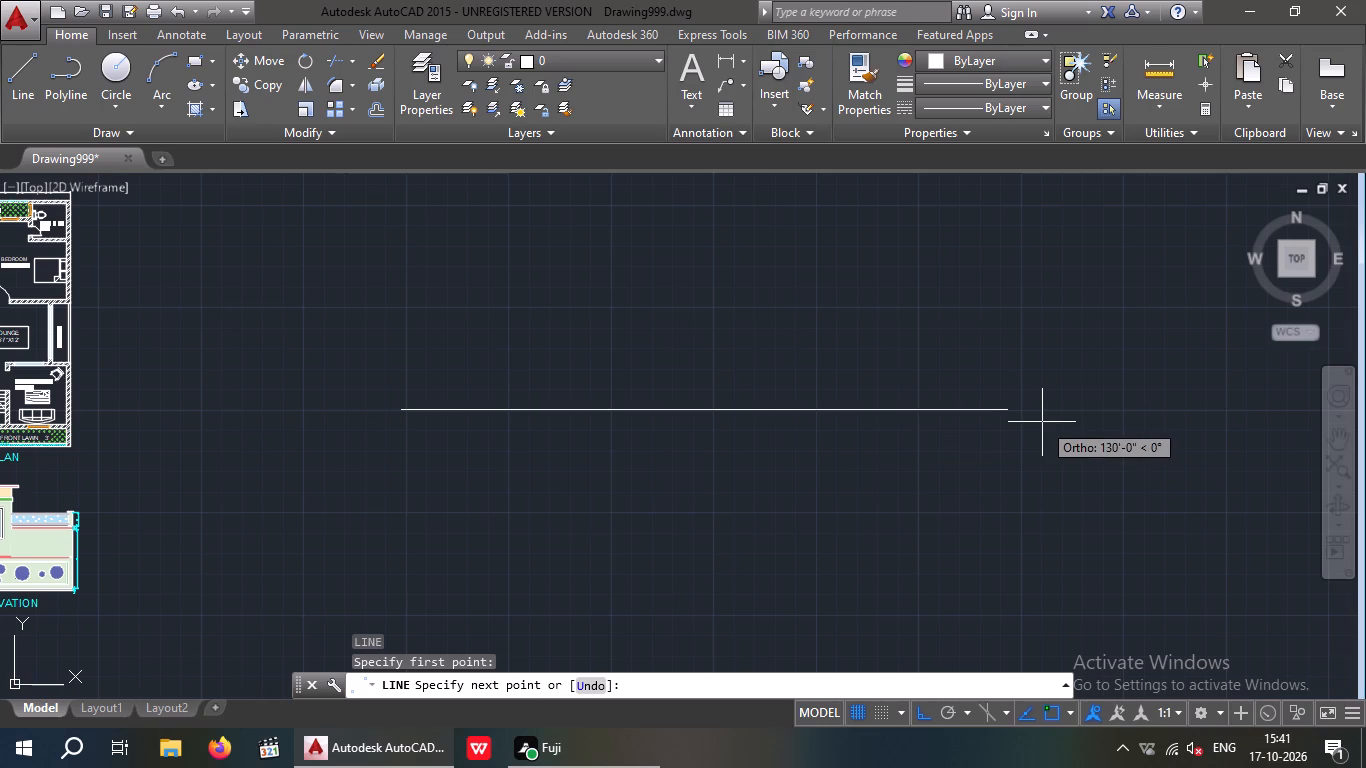
{"action": "left_click", "coordinate": [1019, 432]}
{"action": "key", "text": "Escape"}
{"action": "key", "text": "Escape"}
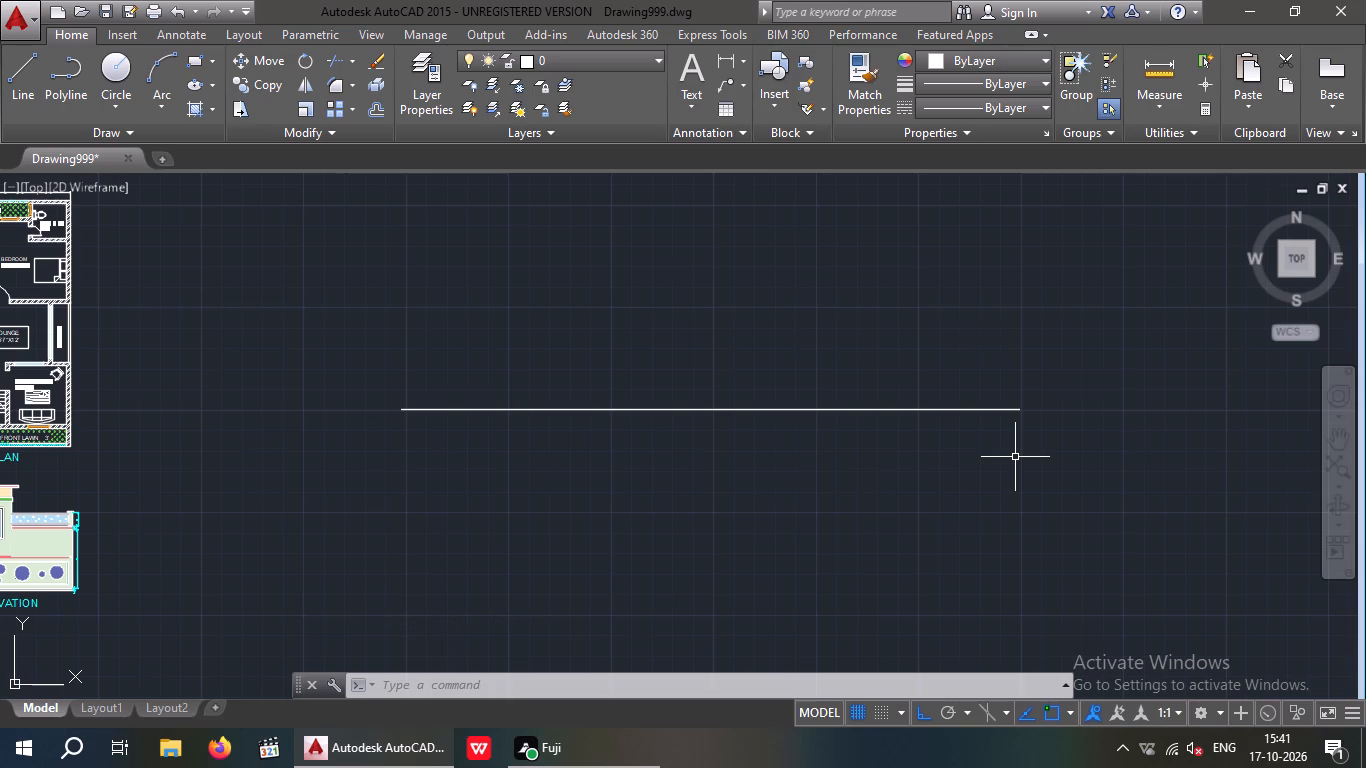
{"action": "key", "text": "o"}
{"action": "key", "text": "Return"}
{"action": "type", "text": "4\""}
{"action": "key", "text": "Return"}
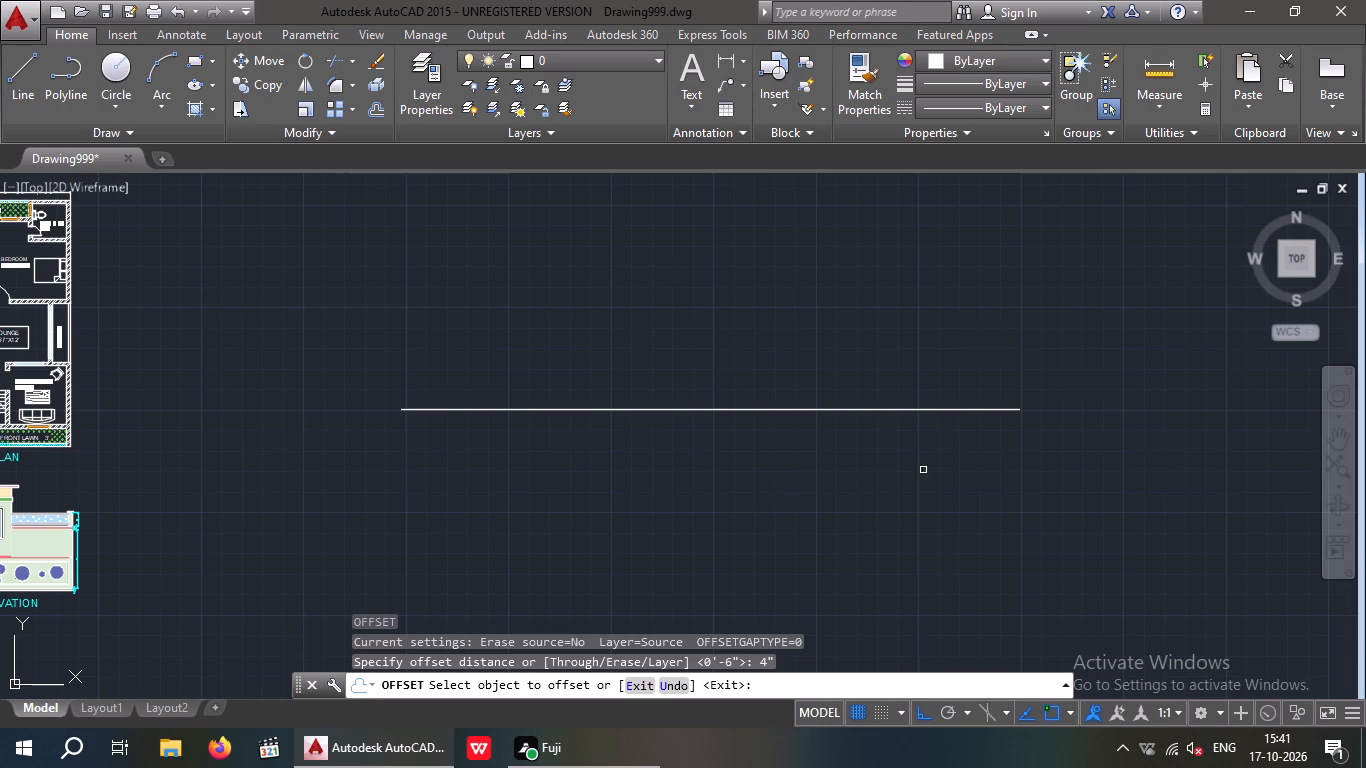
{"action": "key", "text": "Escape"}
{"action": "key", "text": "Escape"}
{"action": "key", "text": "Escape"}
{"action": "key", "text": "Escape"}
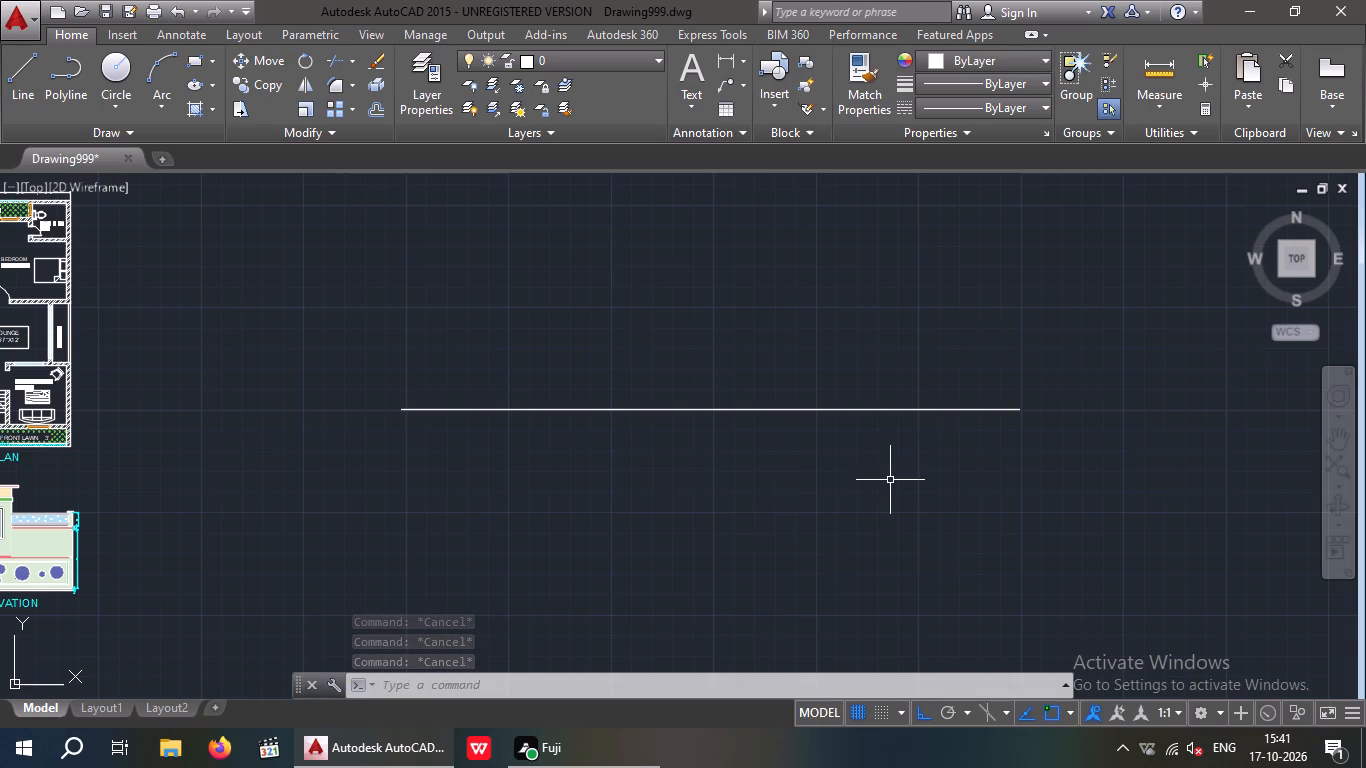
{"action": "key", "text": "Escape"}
Offset the new horizontal line 9" upward to form a wall pair.
{"action": "key", "text": "o"}
{"action": "key", "text": "Return"}
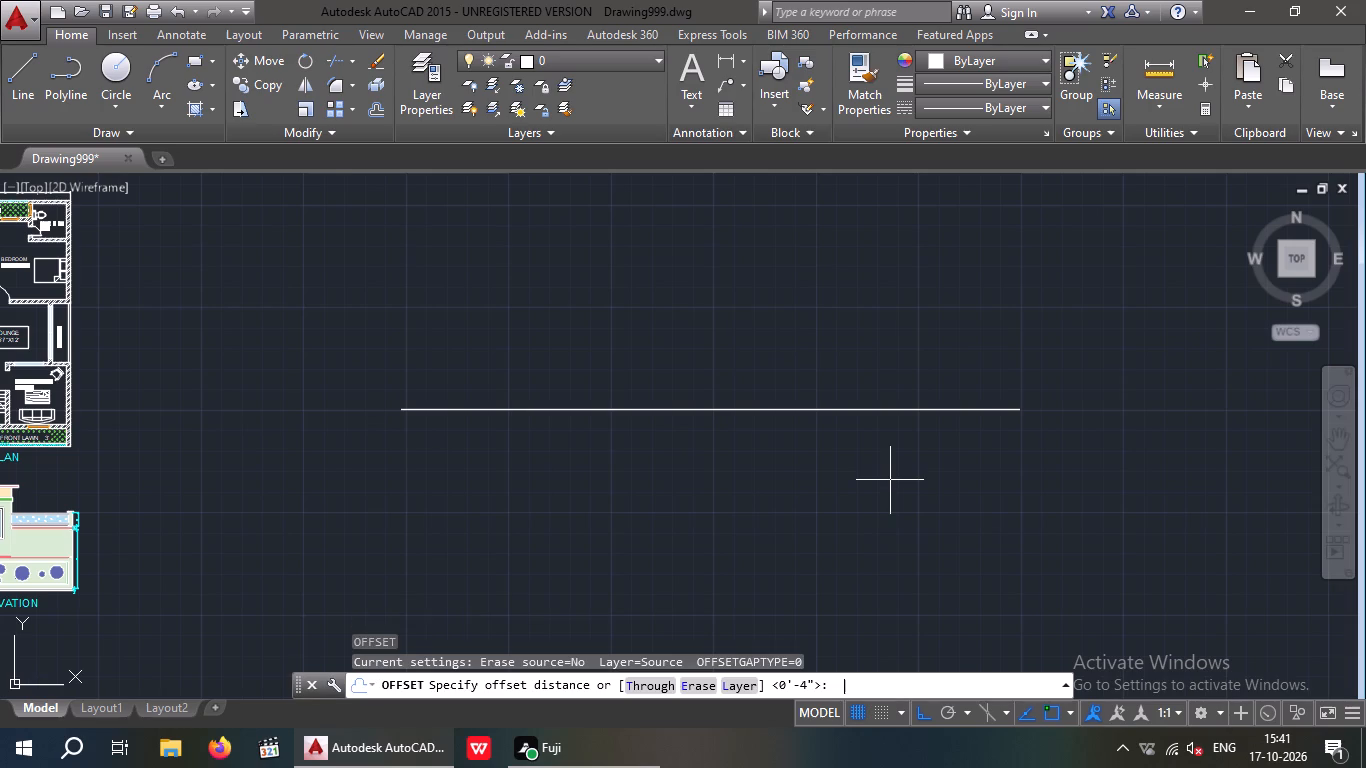
{"action": "type", "text": "9\""}
{"action": "key", "text": "Return"}
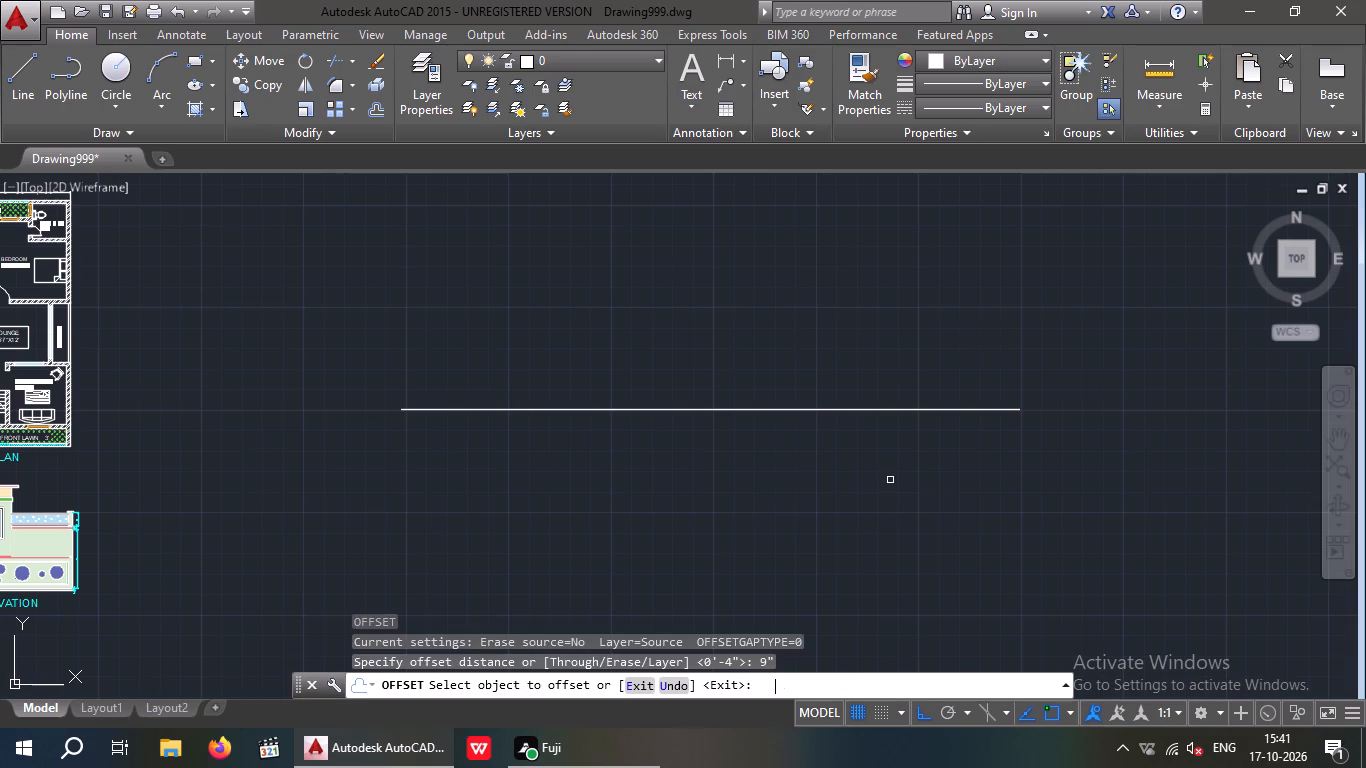
{"action": "left_click", "coordinate": [752, 412]}
{"action": "left_click", "coordinate": [765, 369]}
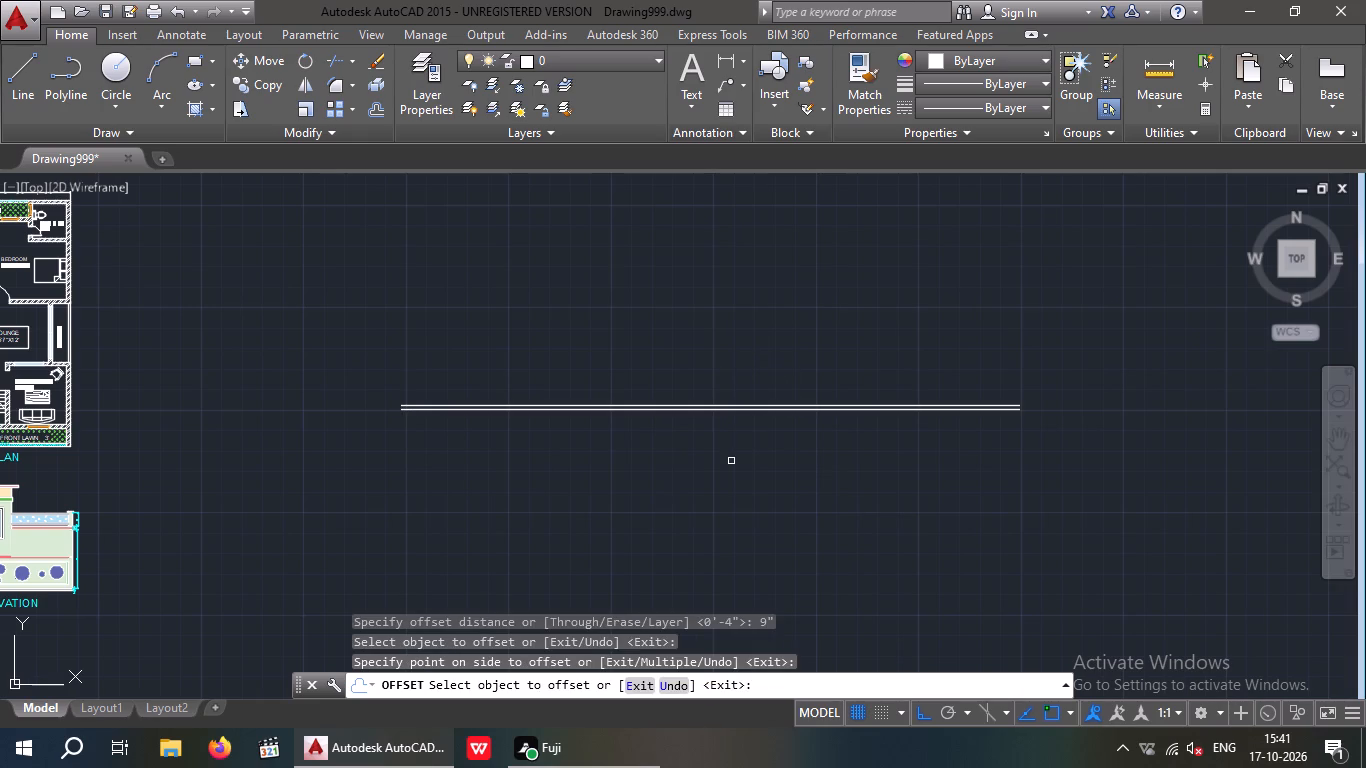
{"action": "scroll", "coordinate": [475, 407], "scroll_direction": "up", "scroll_amount": 4}
{"action": "key", "text": "Escape"}
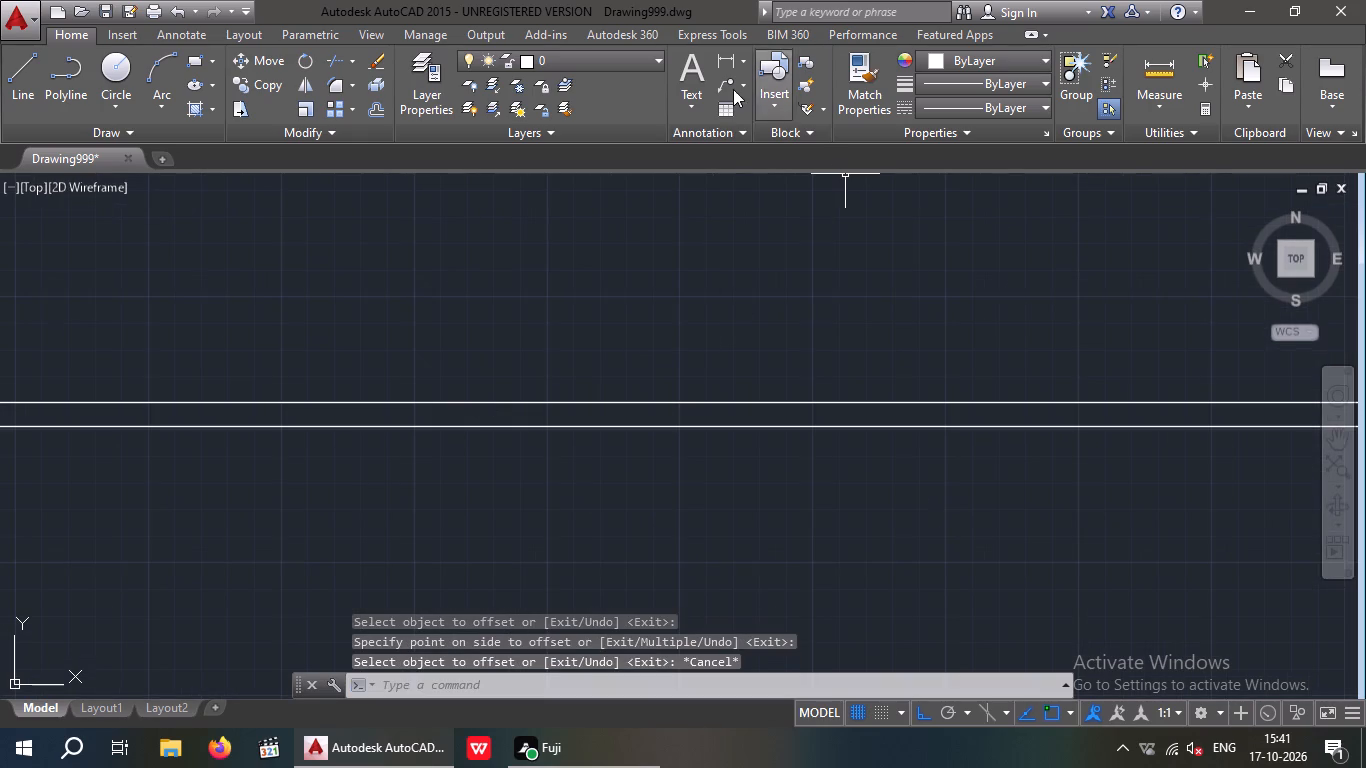
Measure the gap between the left ends of the two horizontal wall lines with a linear dimension.
{"action": "left_click", "coordinate": [728, 58]}
{"action": "scroll", "coordinate": [703, 115], "scroll_direction": "down", "scroll_amount": 2}
{"action": "middle_click_drag", "start_coordinate": [389, 362], "coordinate": [427, 375]}
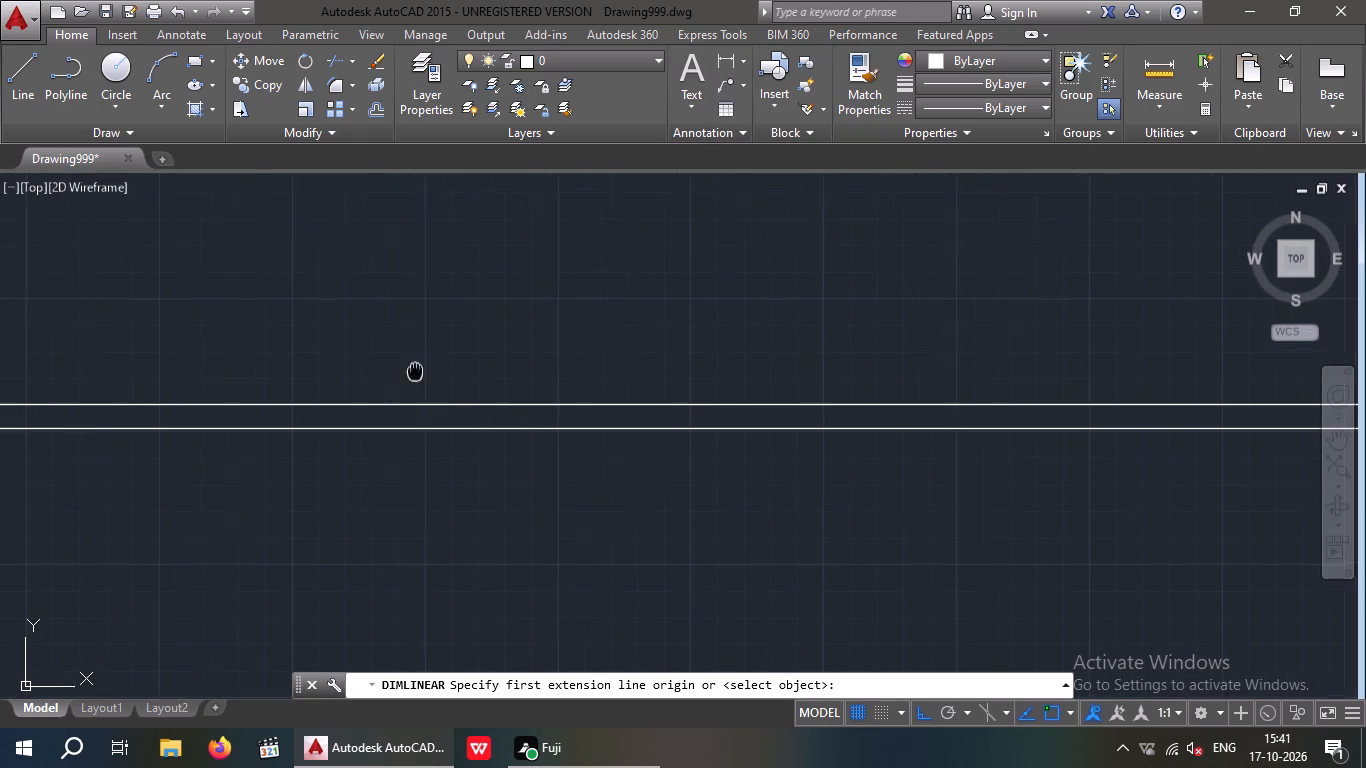
{"action": "middle_click_drag", "start_coordinate": [427, 375], "coordinate": [668, 412]}
{"action": "scroll", "coordinate": [278, 456], "scroll_direction": "up", "scroll_amount": 2}
{"action": "left_click", "coordinate": [237, 445]}
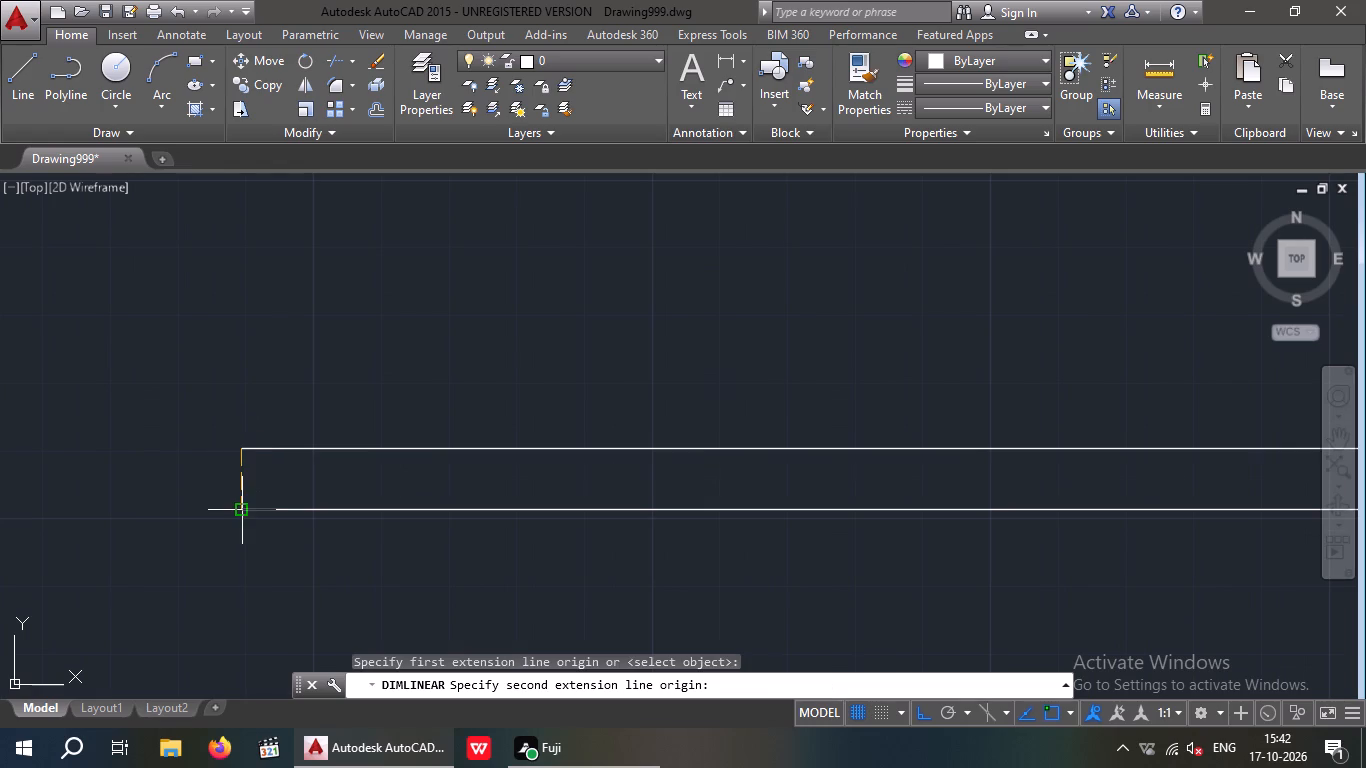
{"action": "left_click_drag", "start_coordinate": [236, 512], "coordinate": [224, 514]}
{"action": "key", "text": "Escape"}
{"action": "key", "text": "Escape"}
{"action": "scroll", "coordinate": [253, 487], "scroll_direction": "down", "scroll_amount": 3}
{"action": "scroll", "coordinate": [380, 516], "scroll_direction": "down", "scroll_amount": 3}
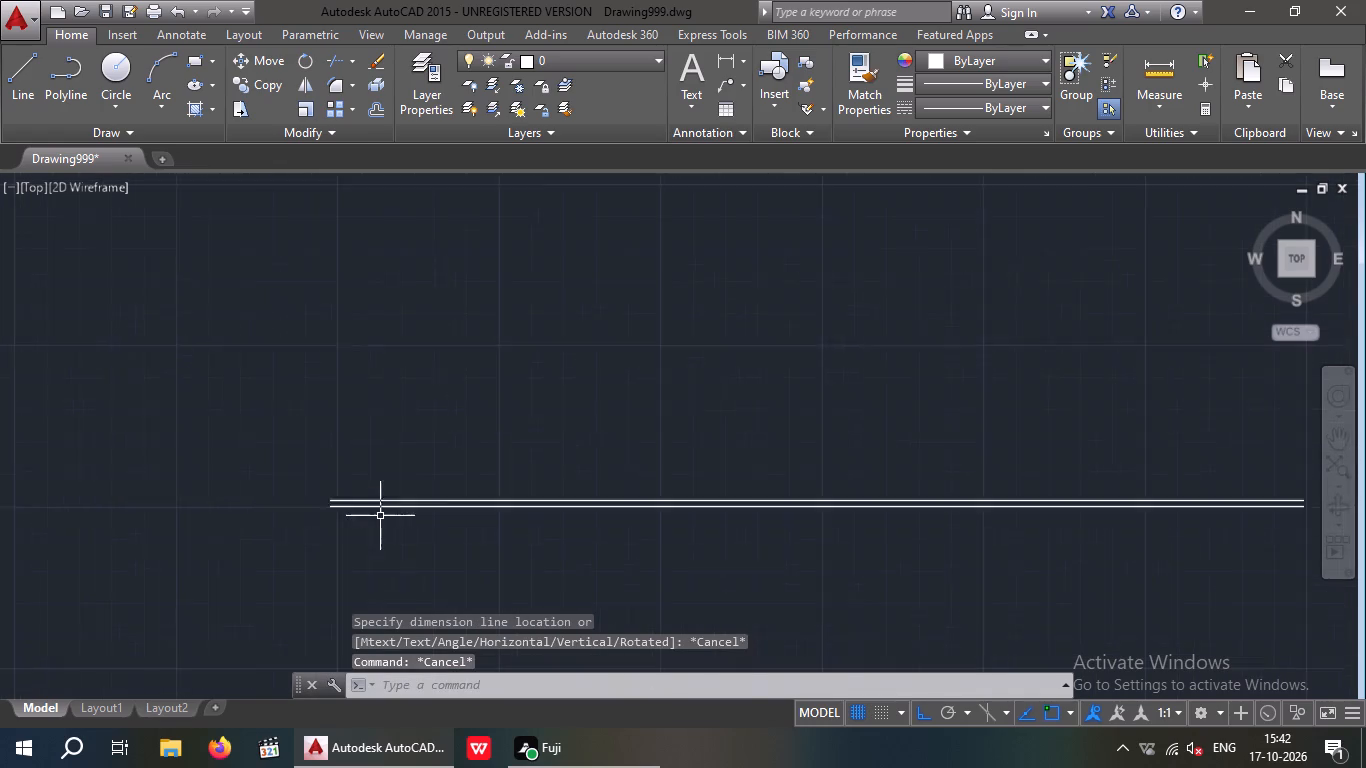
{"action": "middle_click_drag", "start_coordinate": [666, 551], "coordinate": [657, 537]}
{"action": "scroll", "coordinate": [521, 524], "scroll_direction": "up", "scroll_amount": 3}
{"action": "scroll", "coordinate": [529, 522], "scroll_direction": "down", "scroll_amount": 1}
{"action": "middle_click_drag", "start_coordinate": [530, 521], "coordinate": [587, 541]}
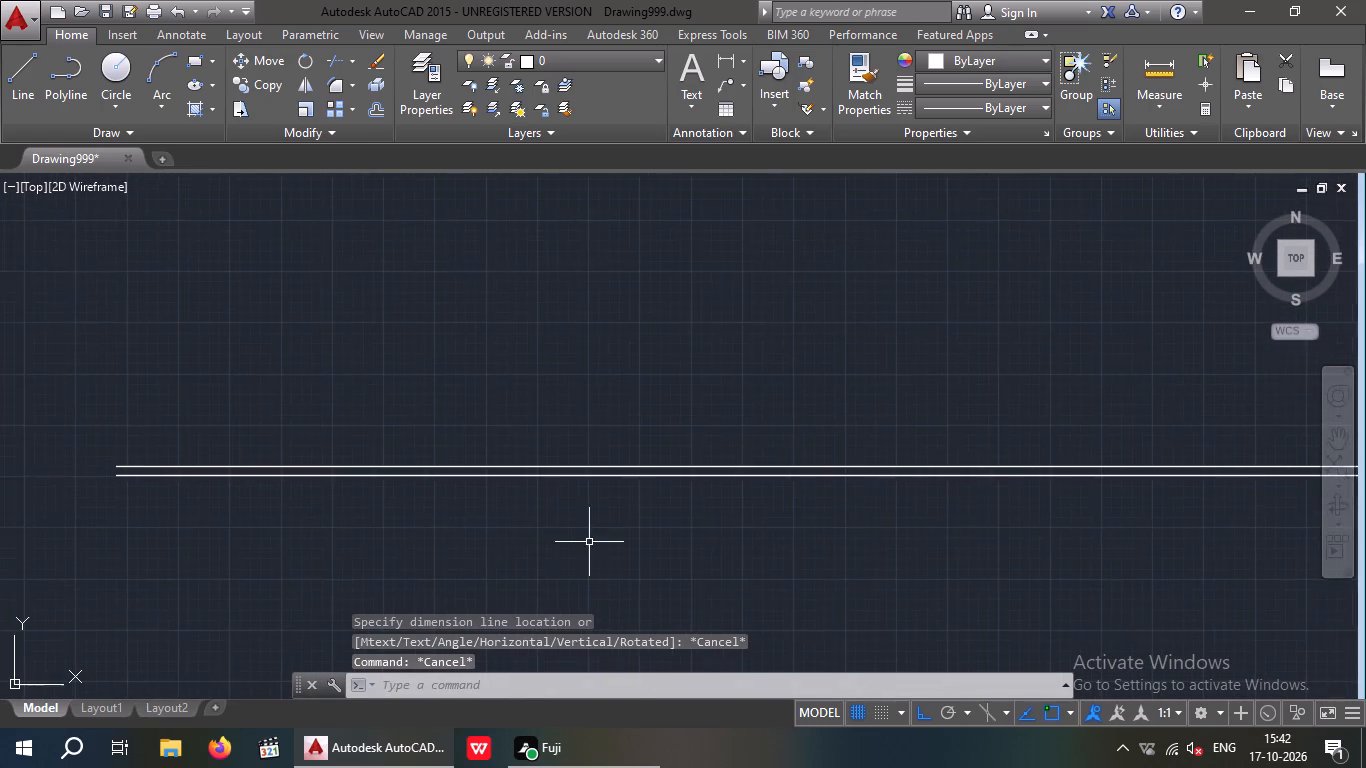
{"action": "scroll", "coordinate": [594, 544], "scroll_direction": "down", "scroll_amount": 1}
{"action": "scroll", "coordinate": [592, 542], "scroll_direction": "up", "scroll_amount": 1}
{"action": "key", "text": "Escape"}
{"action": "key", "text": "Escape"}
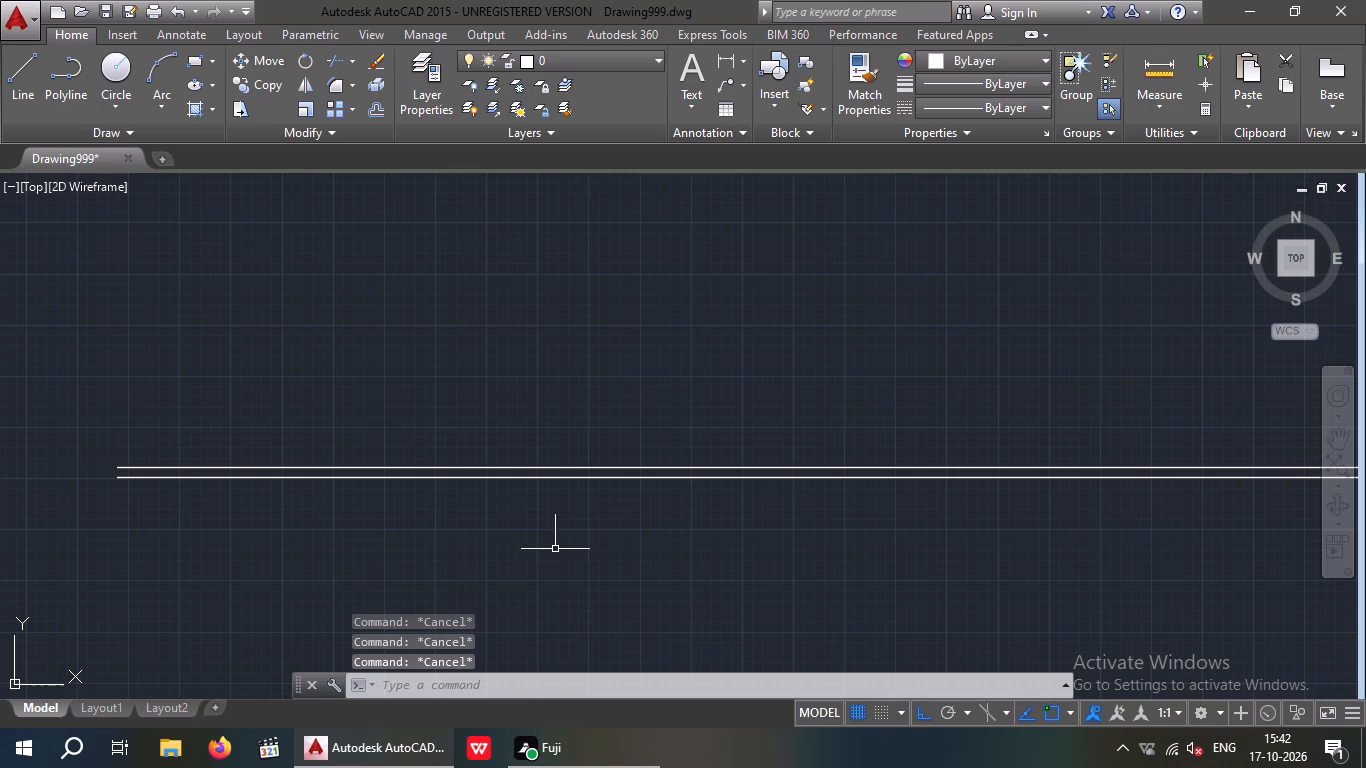
Draw a vertical line about 33' long crossing both horizontal wall lines near their left end.
{"action": "scroll", "coordinate": [321, 379], "scroll_direction": "down", "scroll_amount": 1}
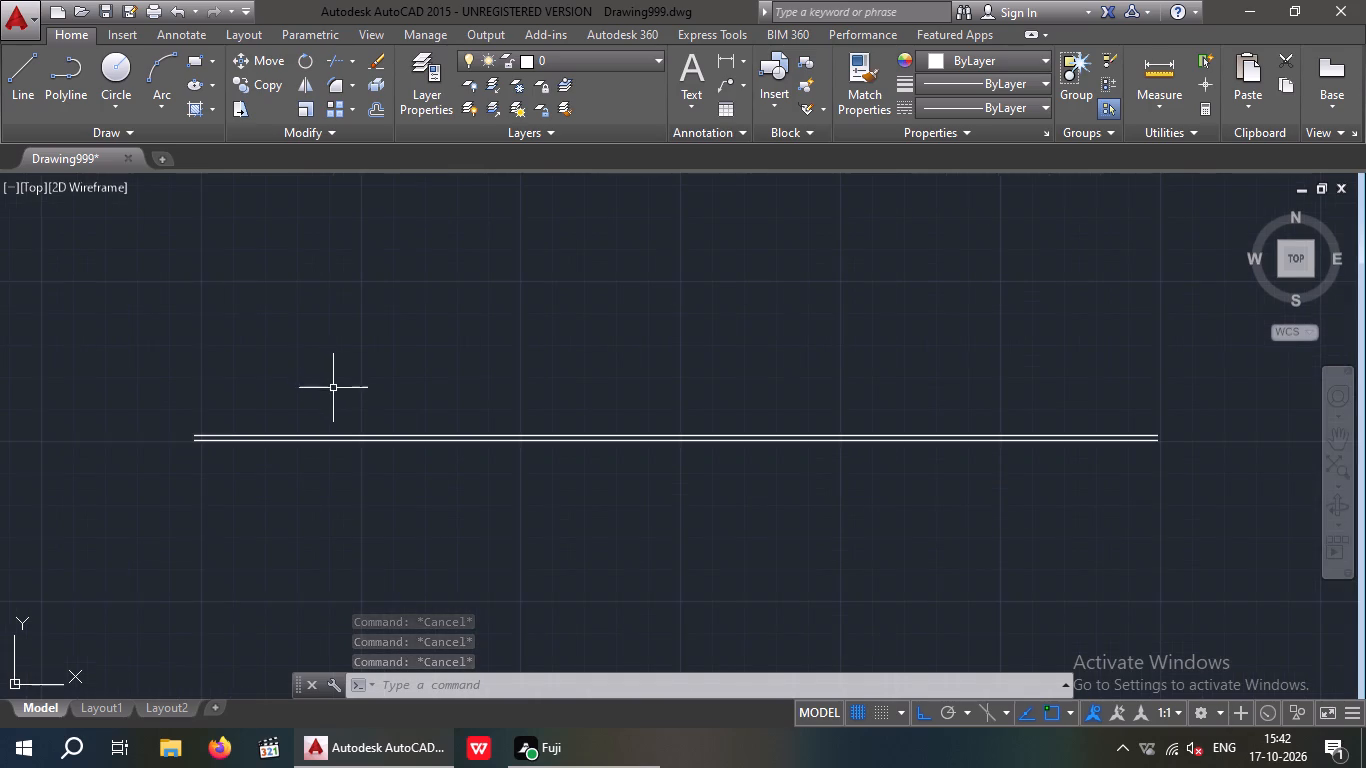
{"action": "scroll", "coordinate": [333, 388], "scroll_direction": "down", "scroll_amount": 1}
{"action": "middle_click_drag", "start_coordinate": [333, 388], "coordinate": [347, 442]}
{"action": "left_click", "coordinate": [8, 62]}
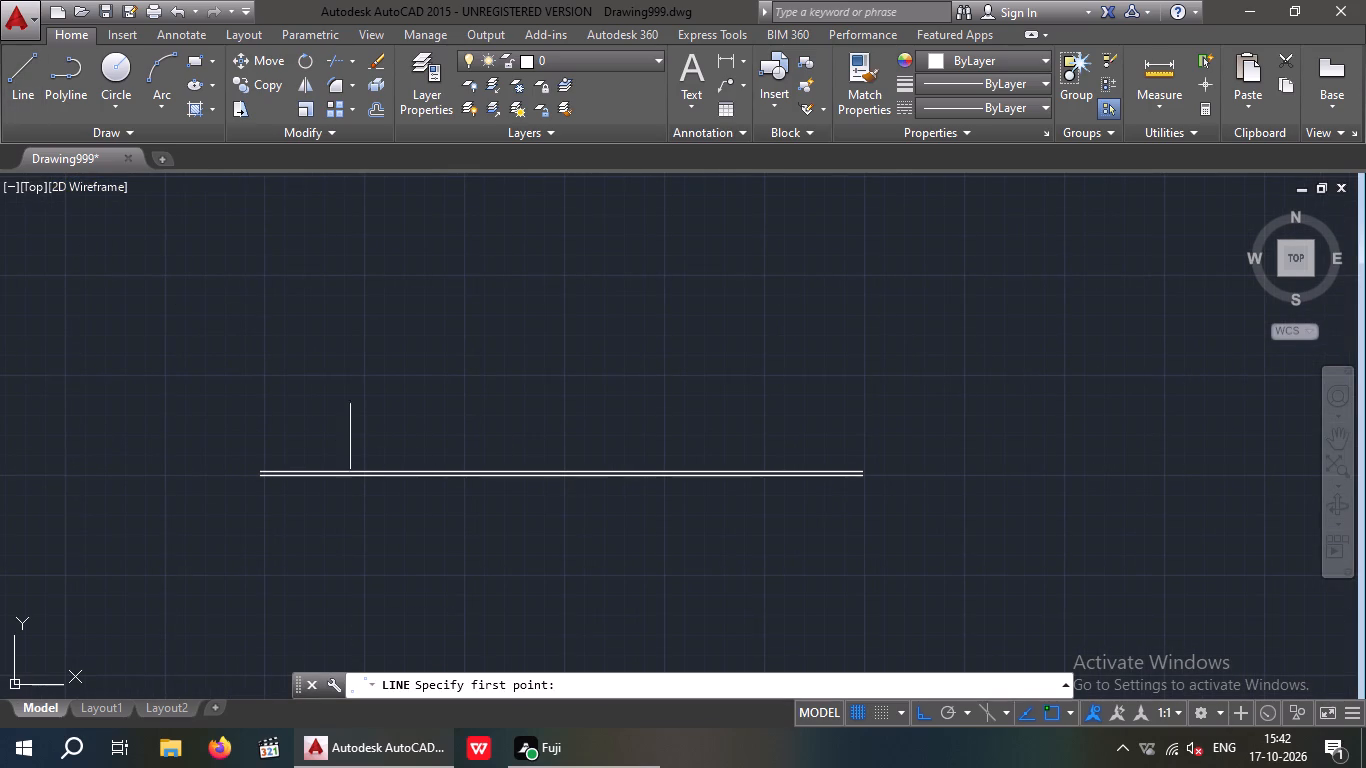
{"action": "left_click", "coordinate": [364, 366]}
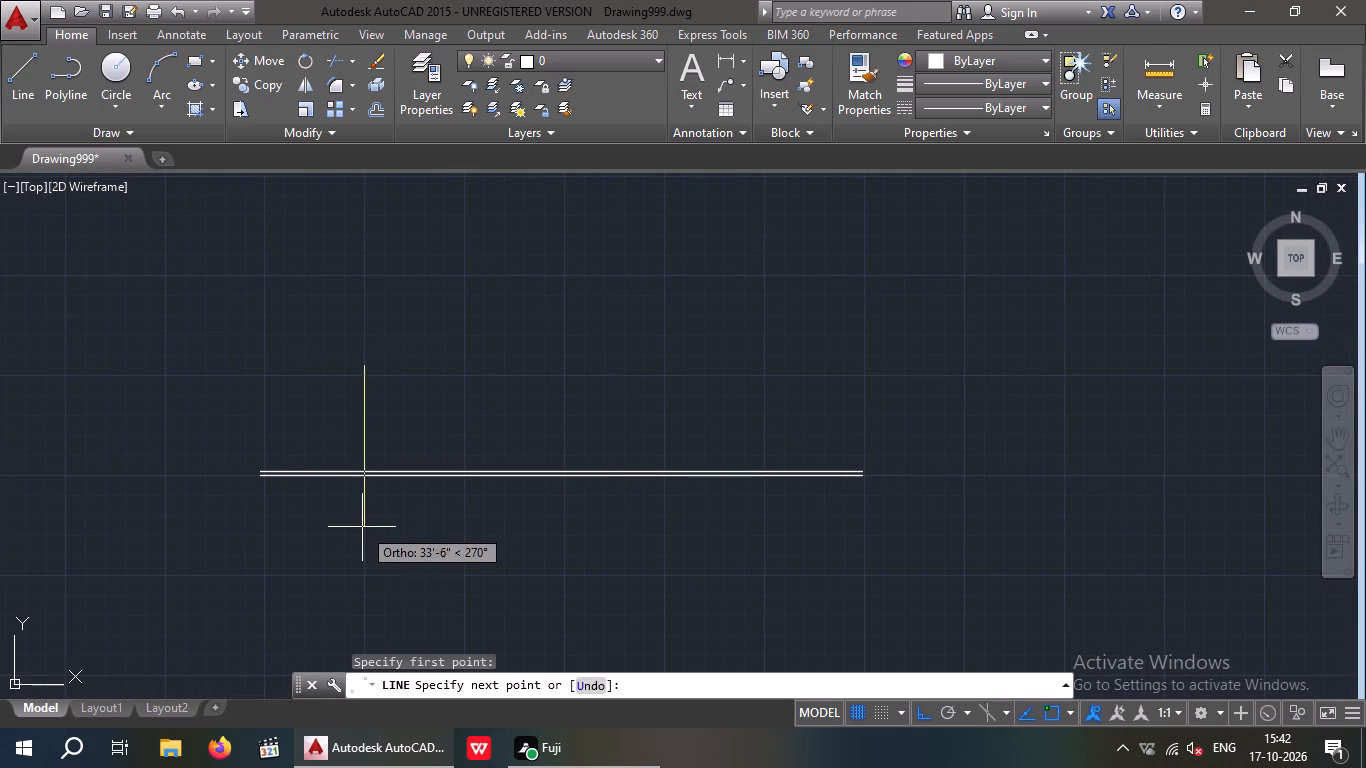
{"action": "left_click", "coordinate": [363, 523]}
{"action": "key", "text": "Escape"}
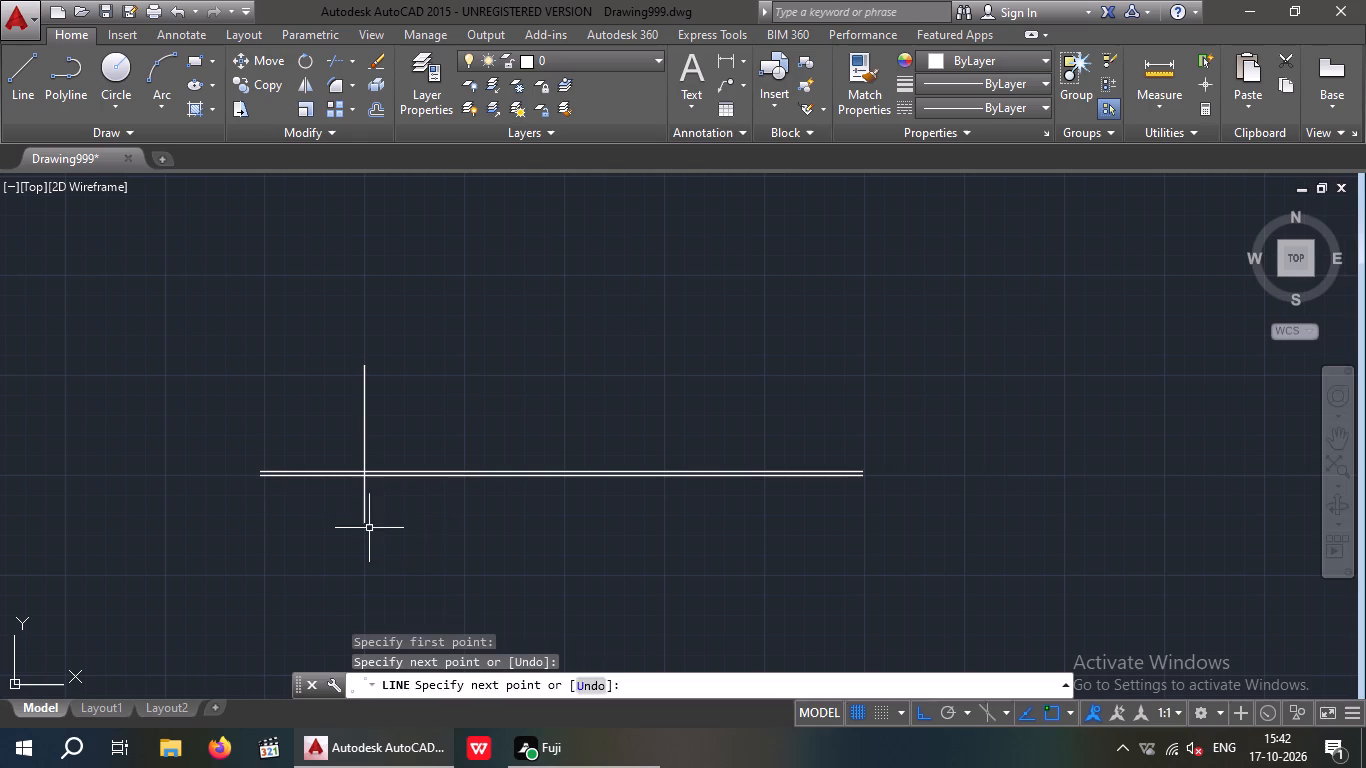
{"action": "key", "text": "Escape"}
{"action": "key", "text": "Escape"}
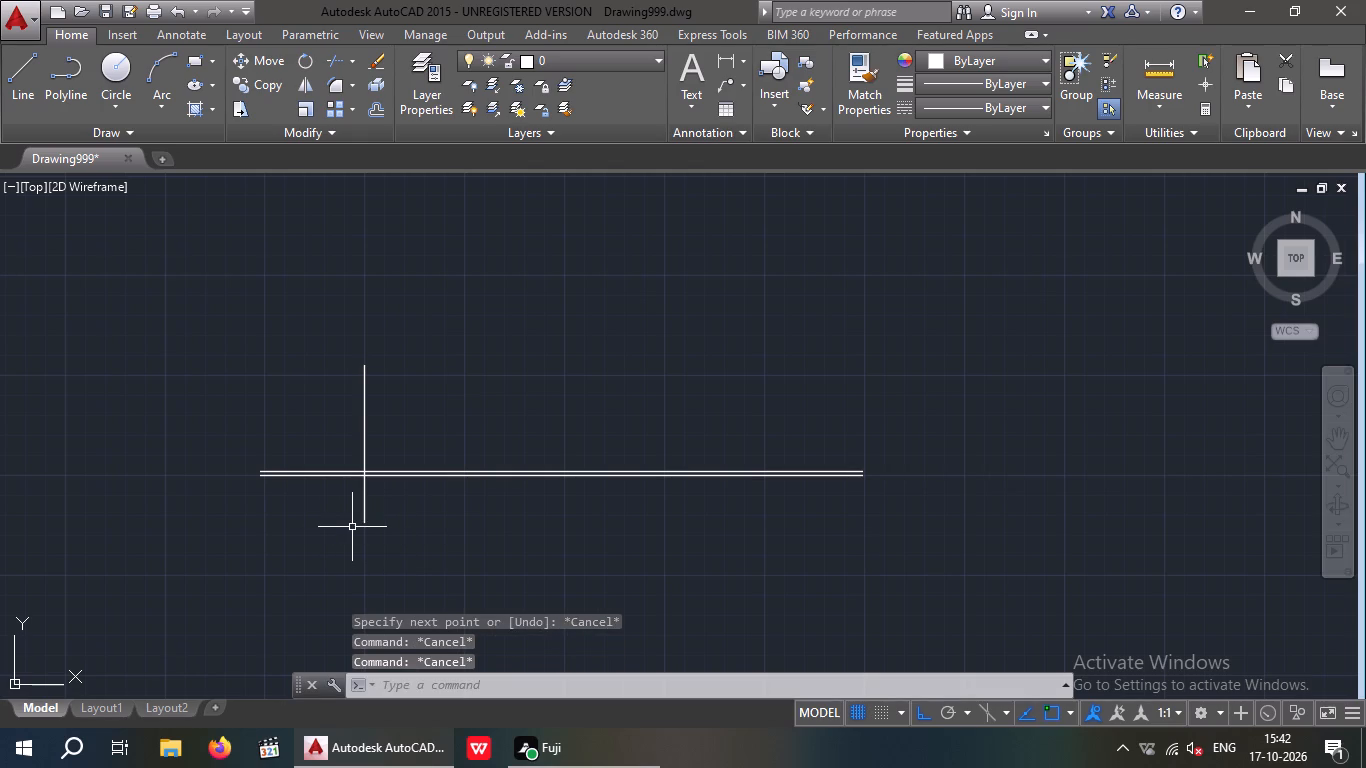
Offset the vertical line 9" to the right to form a crossing wall pair.
{"action": "key", "text": "o"}
{"action": "key", "text": "Return"}
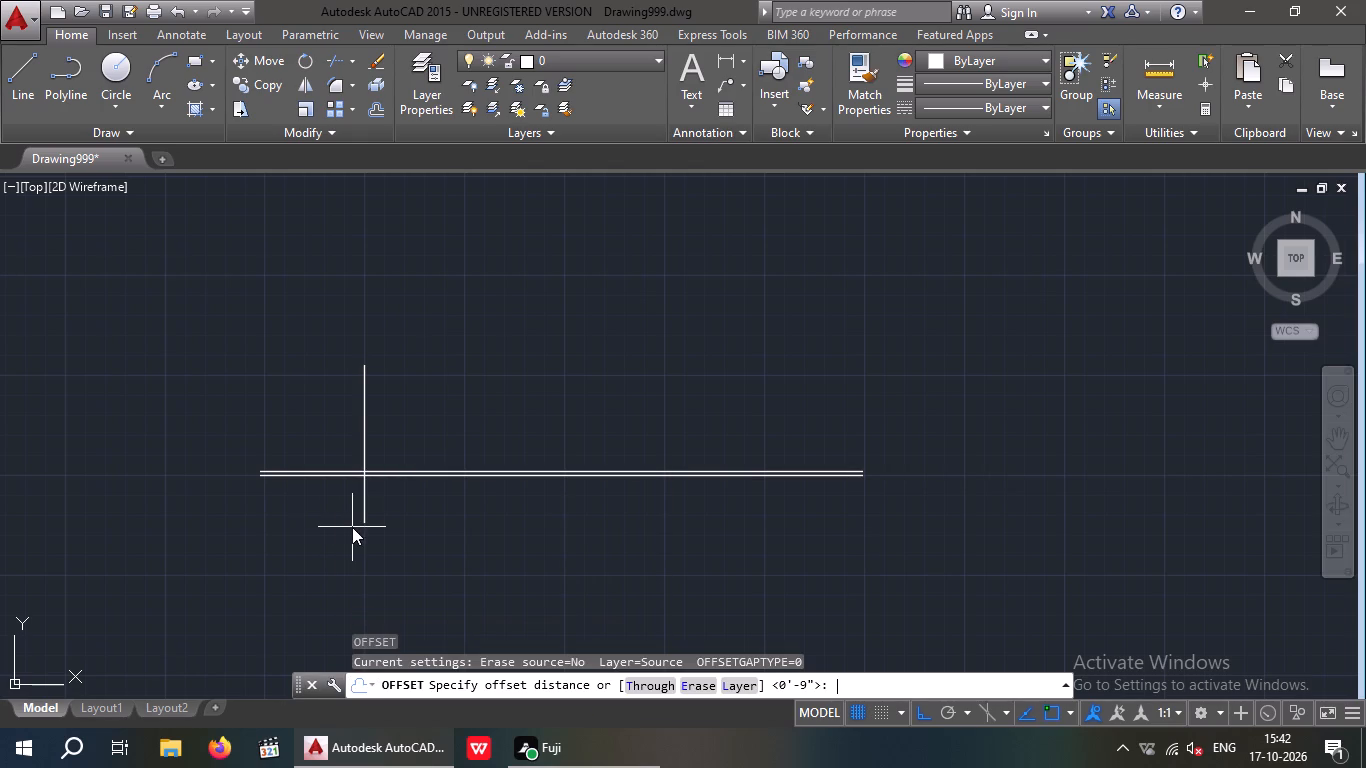
{"action": "type", "text": "9\""}
{"action": "key", "text": "Return"}
{"action": "scroll", "coordinate": [352, 527], "scroll_direction": "up", "scroll_amount": 1}
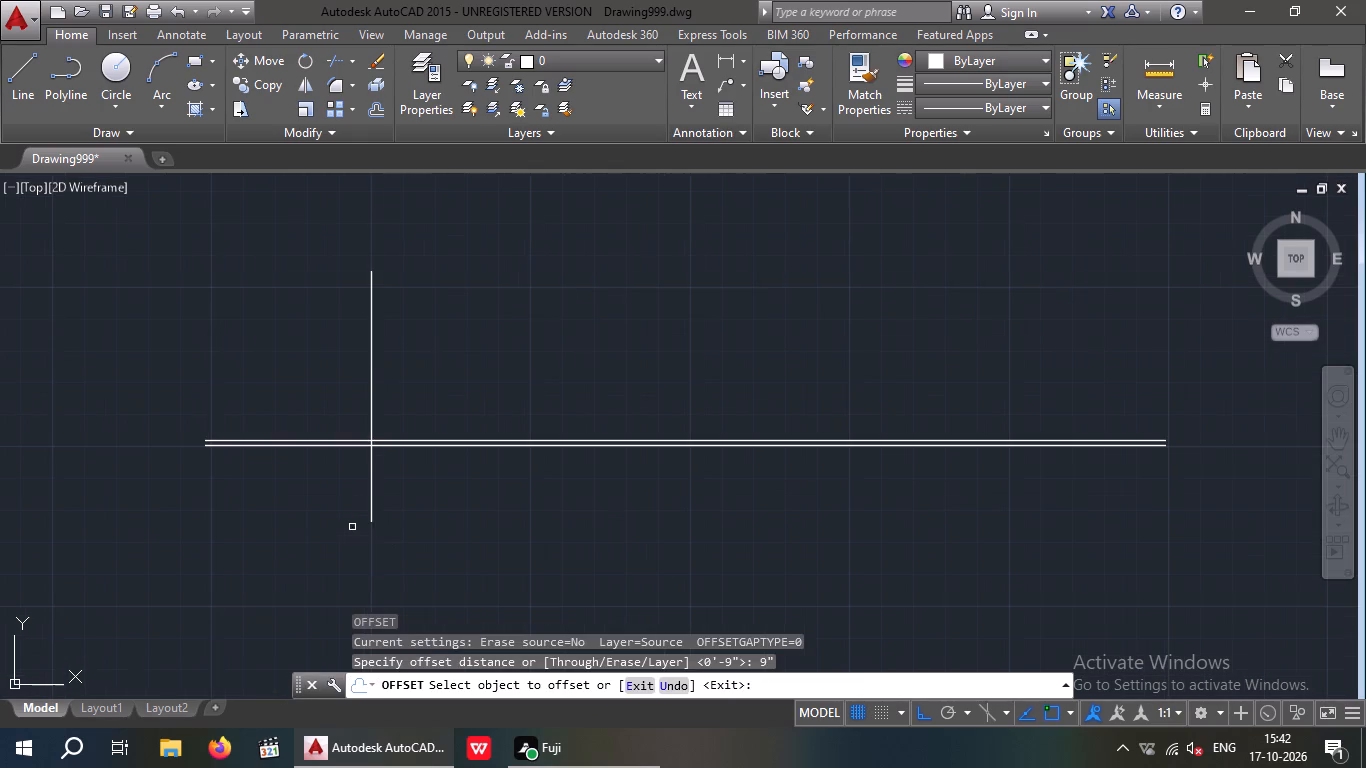
{"action": "left_click", "coordinate": [369, 394]}
{"action": "left_click", "coordinate": [455, 399]}
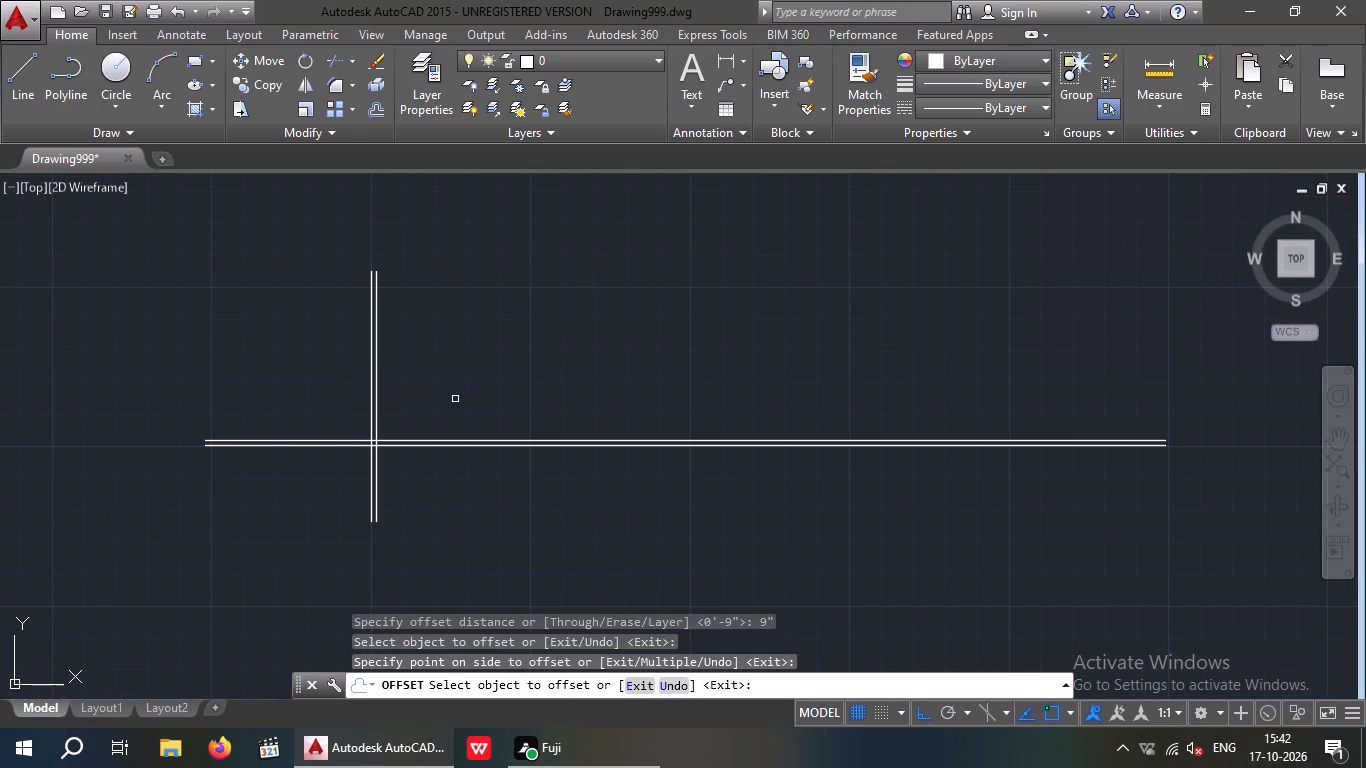
{"action": "scroll", "coordinate": [441, 397], "scroll_direction": "down", "scroll_amount": 2}
{"action": "scroll", "coordinate": [199, 381], "scroll_direction": "up", "scroll_amount": 2}
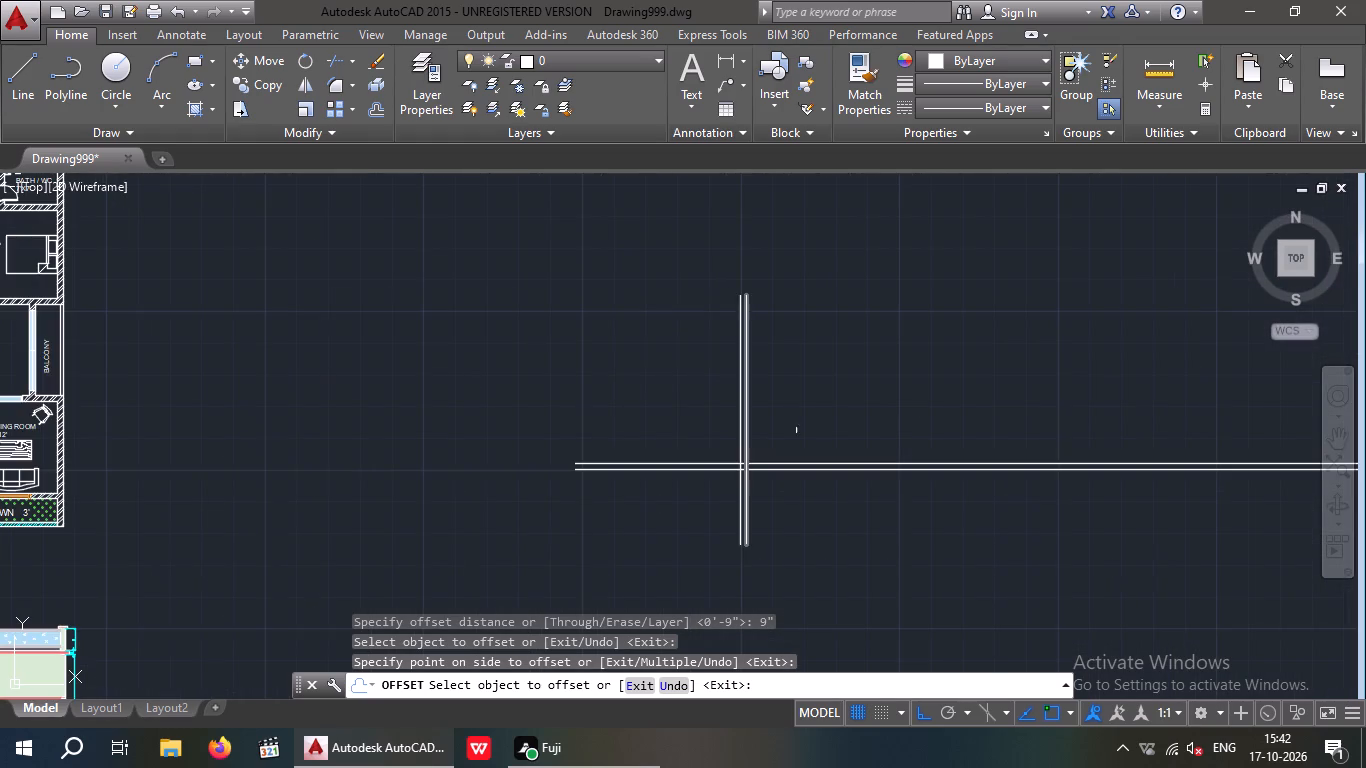
{"action": "middle_click_drag", "start_coordinate": [795, 414], "coordinate": [488, 470]}
{"action": "scroll", "coordinate": [462, 467], "scroll_direction": "up", "scroll_amount": 2}
{"action": "scroll", "coordinate": [468, 462], "scroll_direction": "down", "scroll_amount": 1}
{"action": "middle_click_drag", "start_coordinate": [469, 460], "coordinate": [486, 422]}
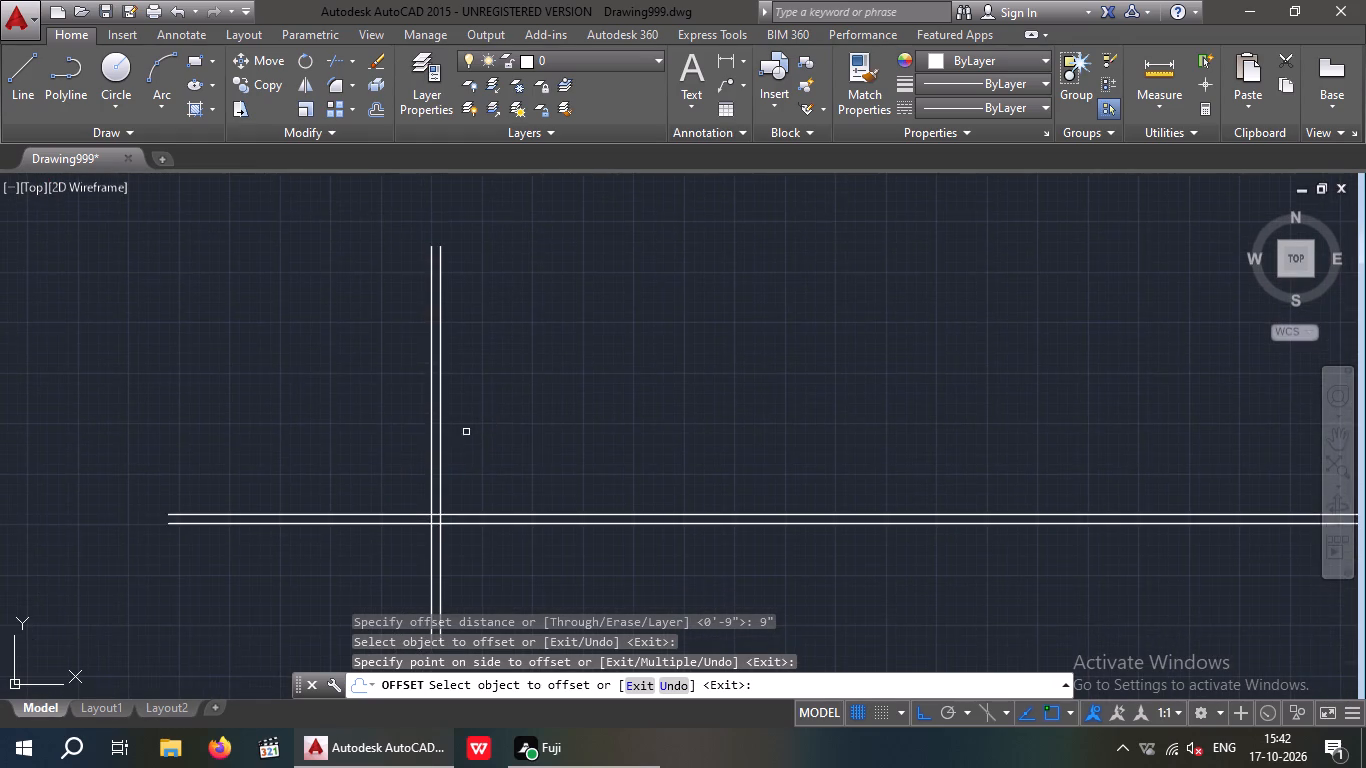
{"action": "scroll", "coordinate": [453, 446], "scroll_direction": "up", "scroll_amount": 1}
{"action": "middle_click_drag", "start_coordinate": [458, 440], "coordinate": [360, 419]}
{"action": "scroll", "coordinate": [371, 416], "scroll_direction": "down", "scroll_amount": 1}
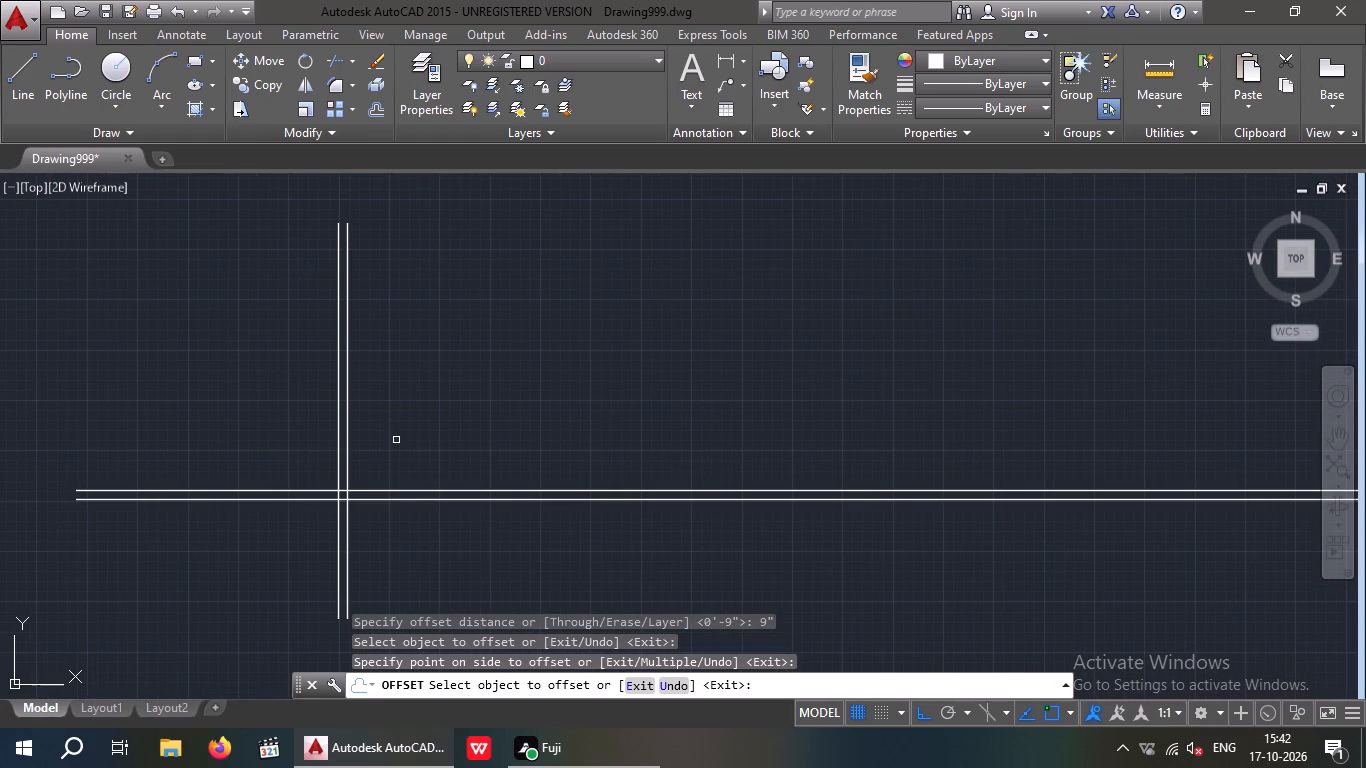
{"action": "key", "text": "Escape"}
{"action": "key", "text": "Escape"}
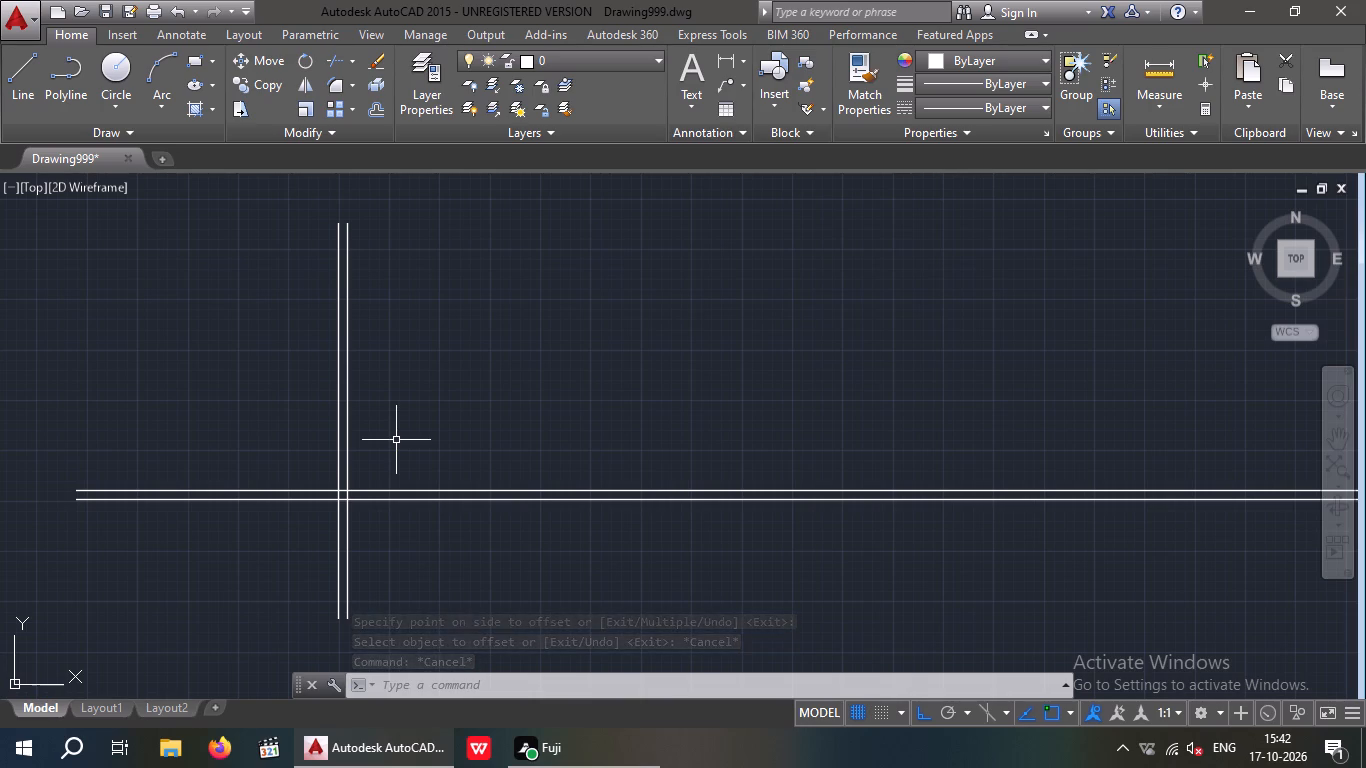
{"action": "key", "text": "Escape"}
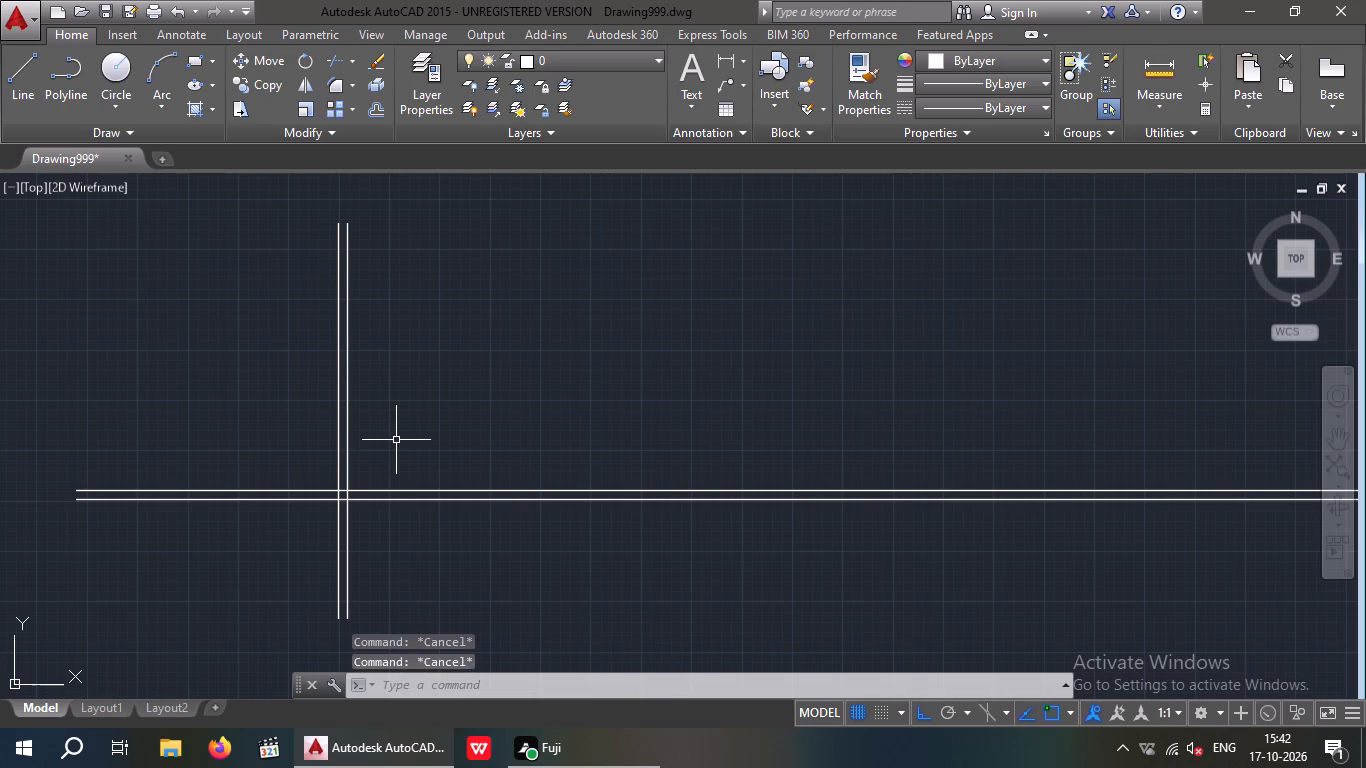
Trim the upper horizontal wall line's left end back to the inner line of the vertical wall pair.
{"action": "type", "text": "TR"}
{"action": "key", "text": "space"}
{"action": "key", "text": "space"}
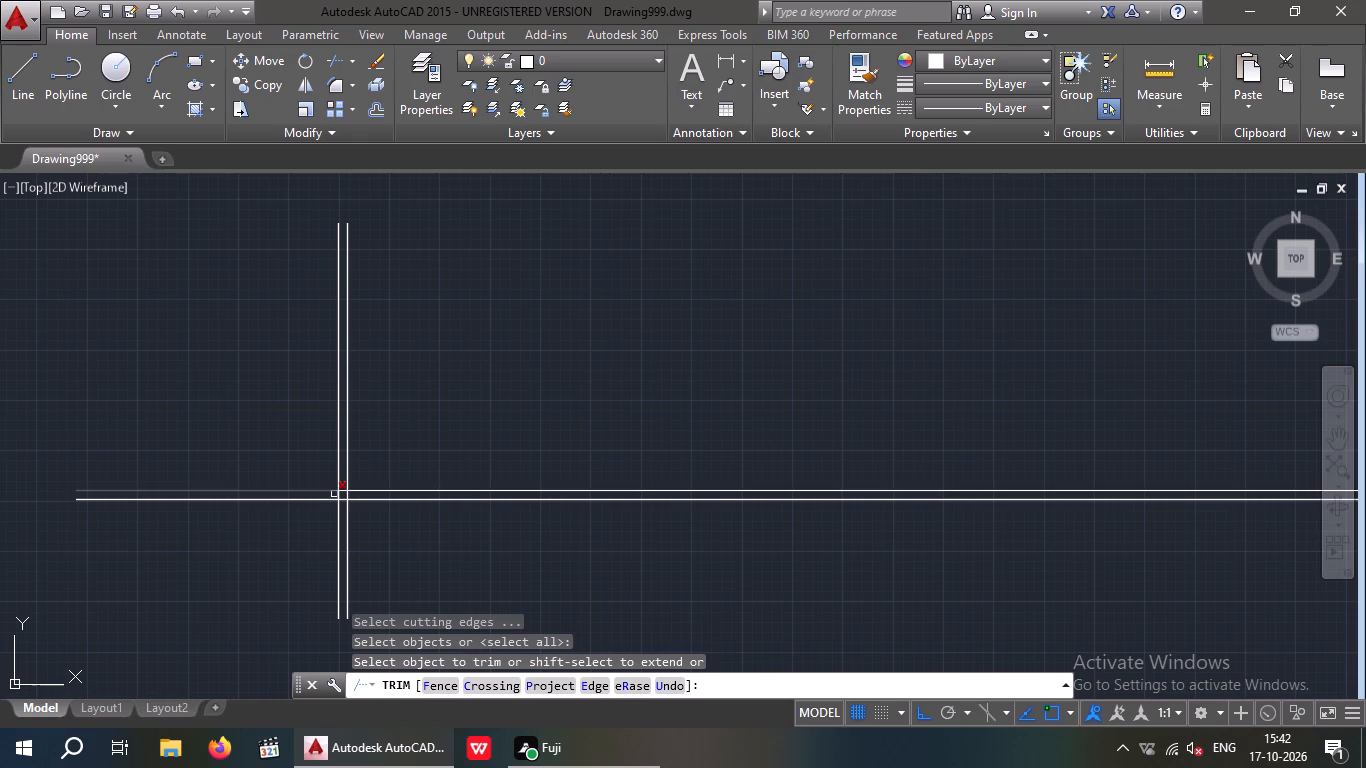
{"action": "left_click", "coordinate": [272, 491]}
{"action": "scroll", "coordinate": [360, 475], "scroll_direction": "up", "scroll_amount": 3}
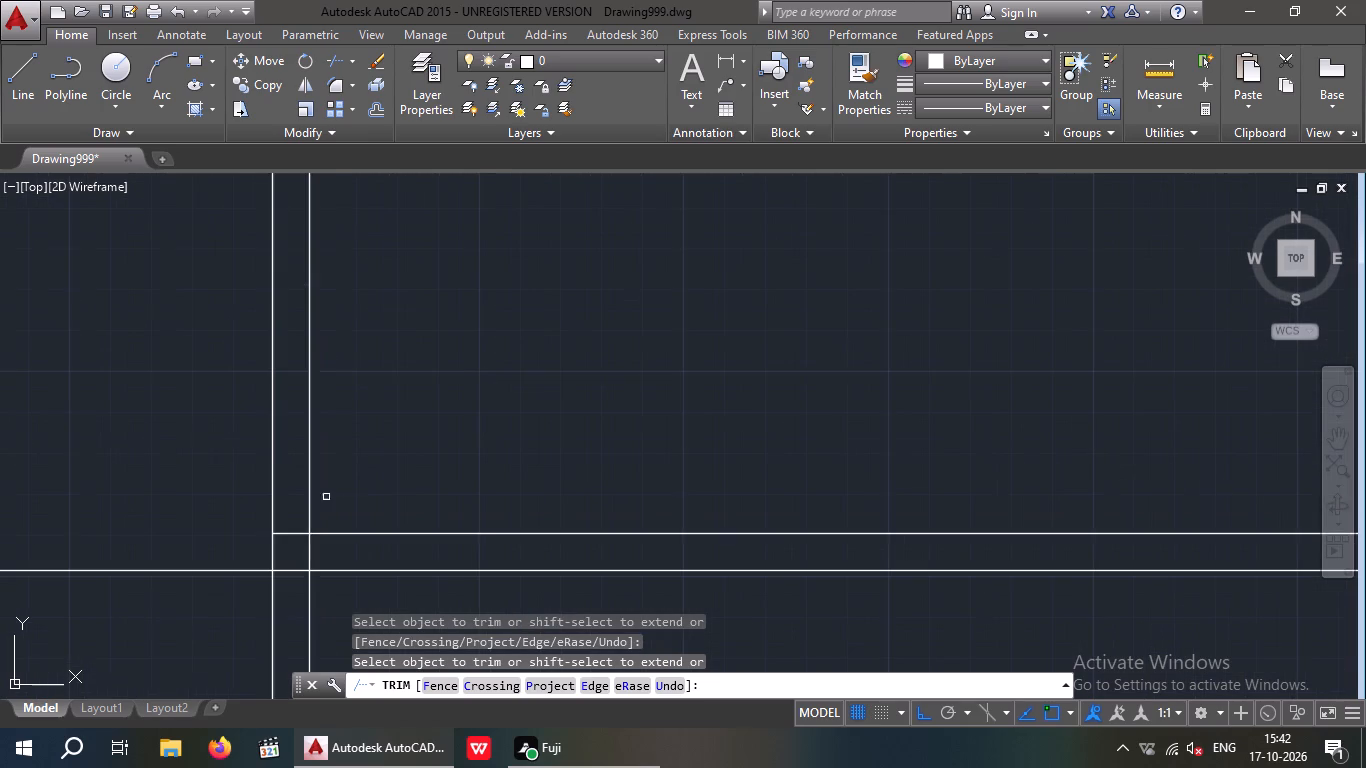
{"action": "left_click", "coordinate": [294, 533]}
{"action": "scroll", "coordinate": [294, 533], "scroll_direction": "down", "scroll_amount": 2}
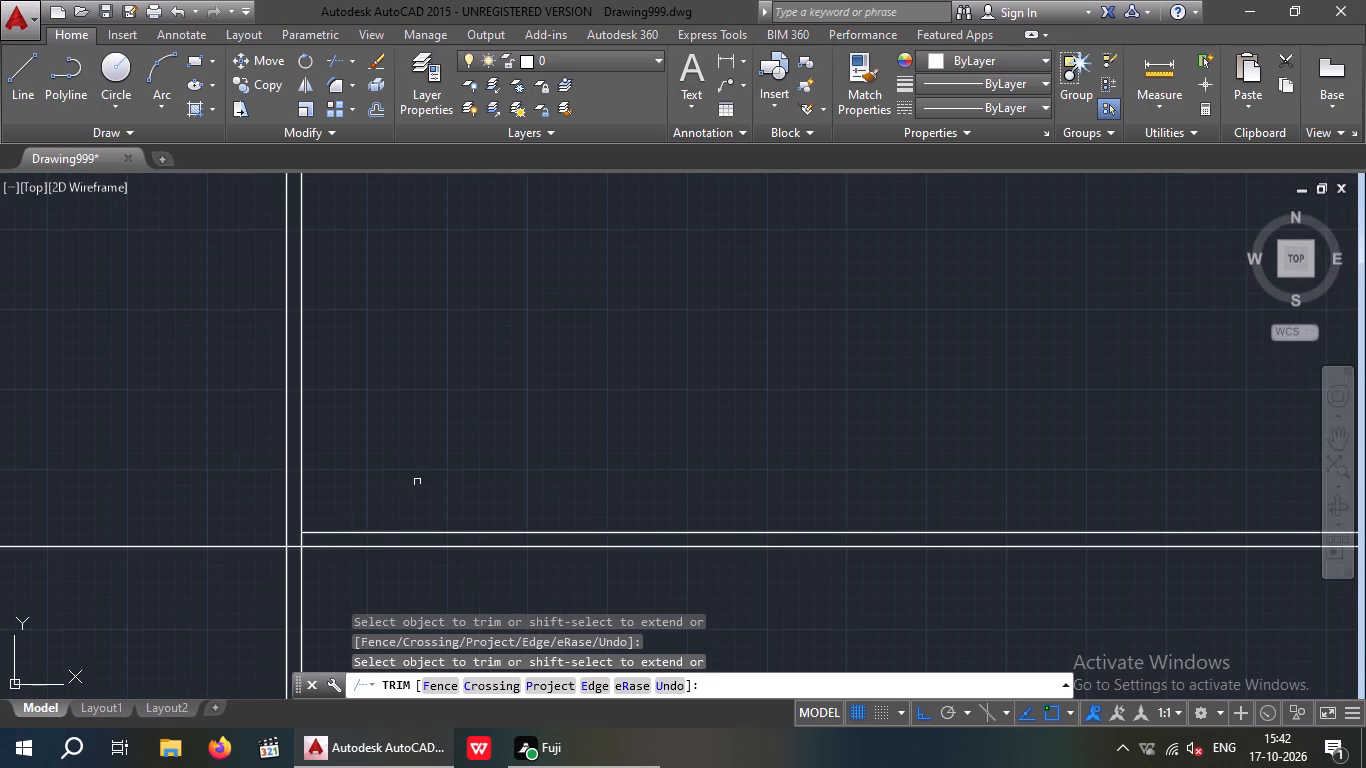
{"action": "scroll", "coordinate": [458, 422], "scroll_direction": "down", "scroll_amount": 1}
{"action": "middle_click_drag", "start_coordinate": [453, 423], "coordinate": [381, 465]}
{"action": "scroll", "coordinate": [449, 416], "scroll_direction": "down", "scroll_amount": 1}
{"action": "key", "text": "Escape"}
{"action": "key", "text": "Escape"}
{"action": "key", "text": "Escape"}
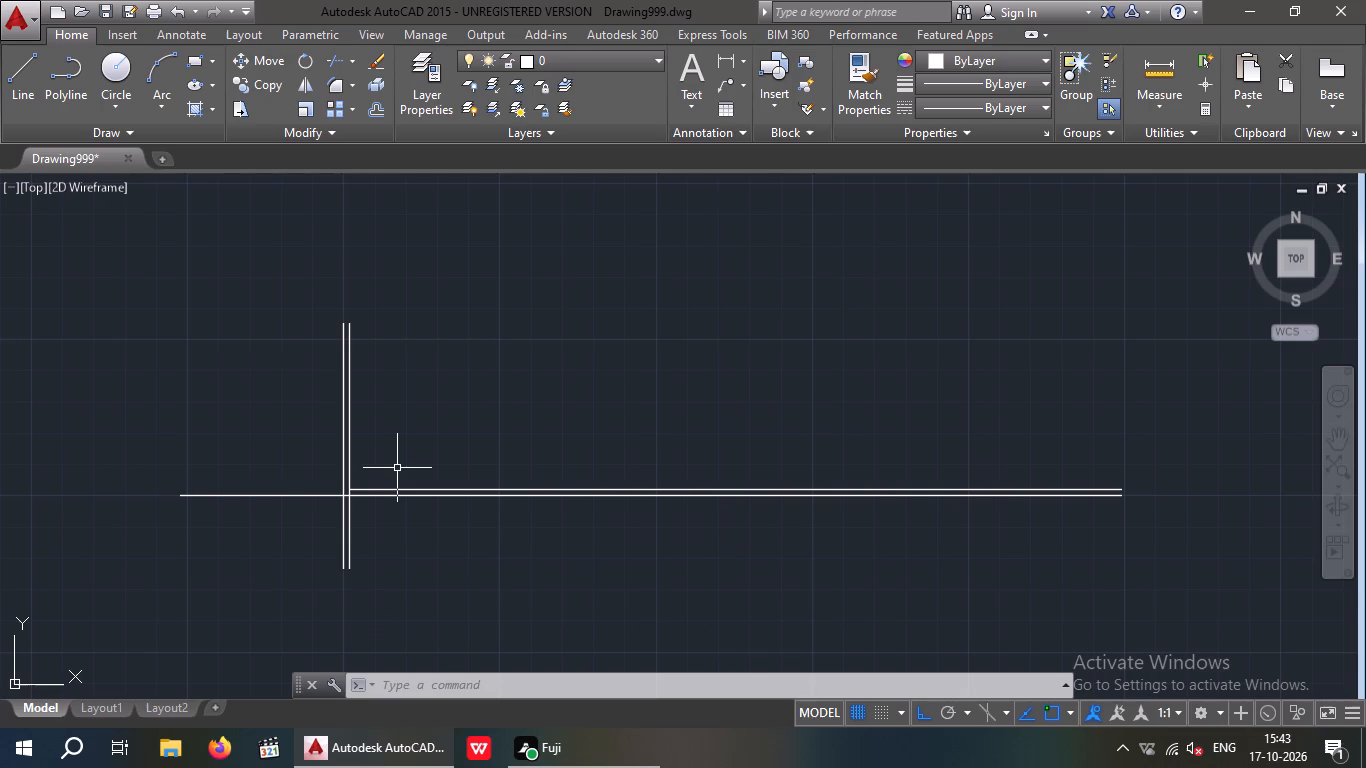
Offset the lower horizontal wall line 4" downward.
{"action": "key", "text": "o"}
{"action": "key", "text": "Return"}
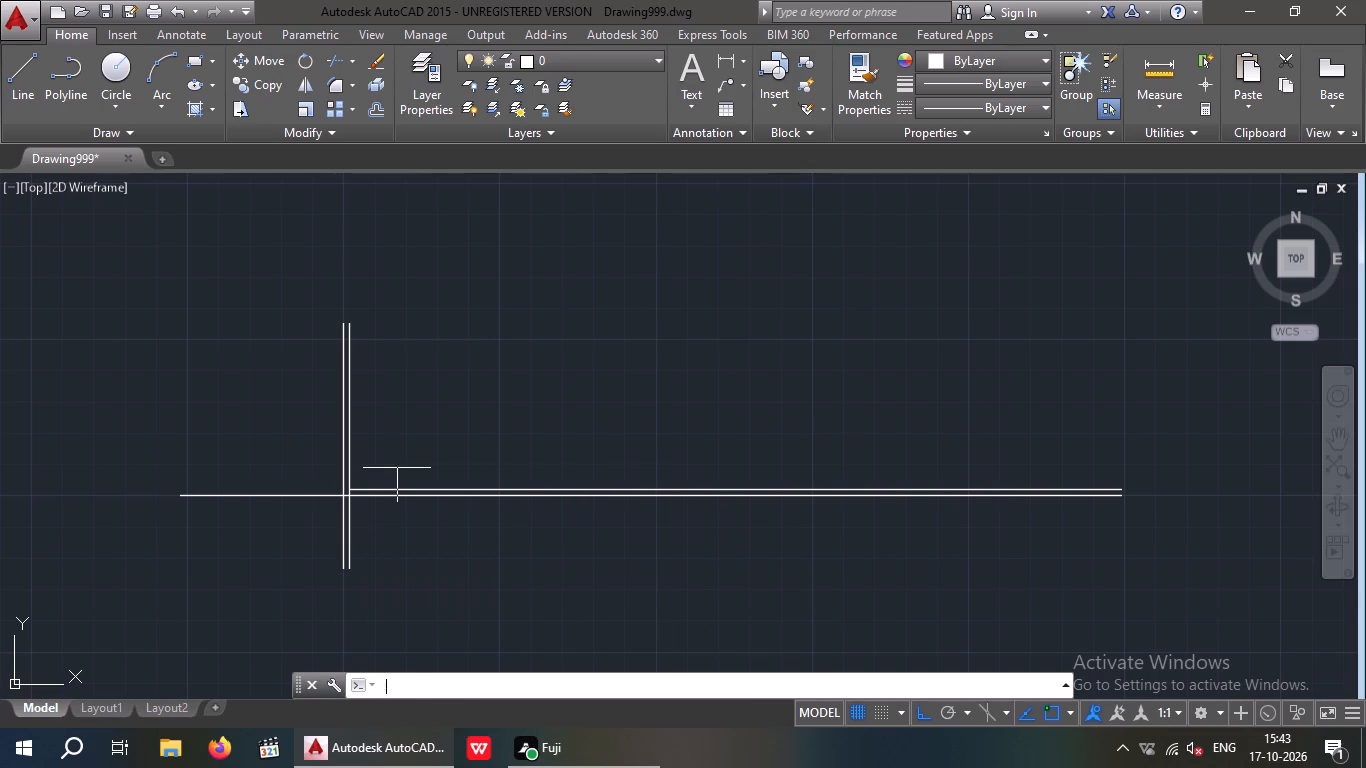
{"action": "type", "text": "4\""}
{"action": "key", "text": "Return"}
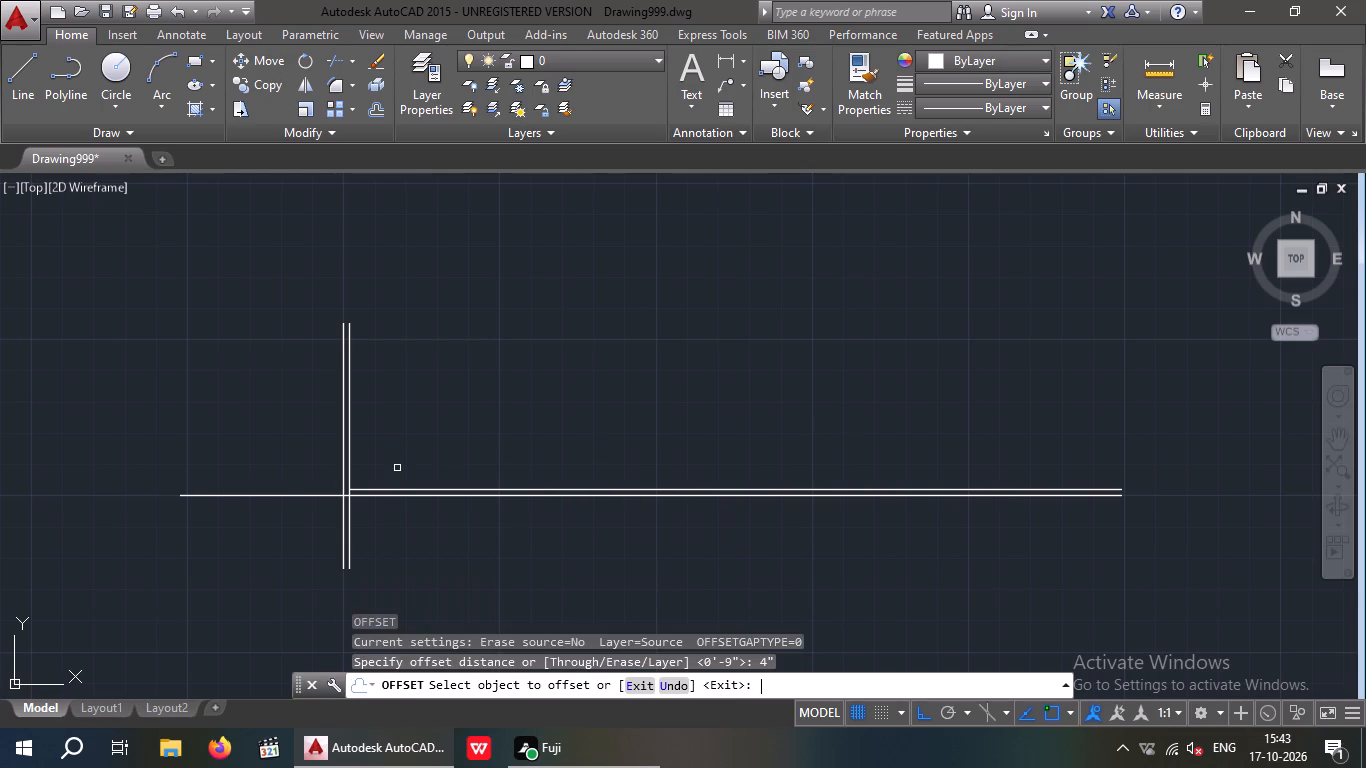
{"action": "scroll", "coordinate": [397, 524], "scroll_direction": "up", "scroll_amount": 1}
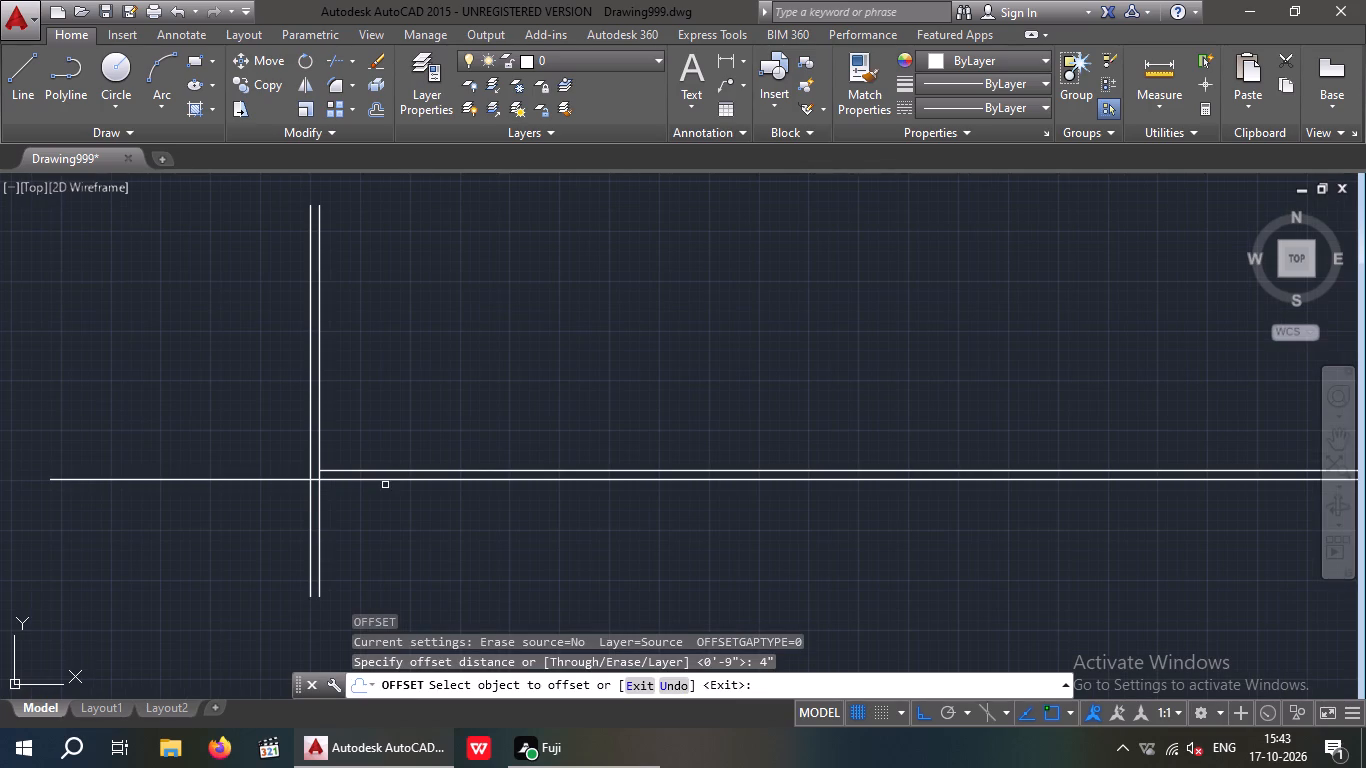
{"action": "left_click", "coordinate": [385, 482]}
{"action": "left_click", "coordinate": [391, 501]}
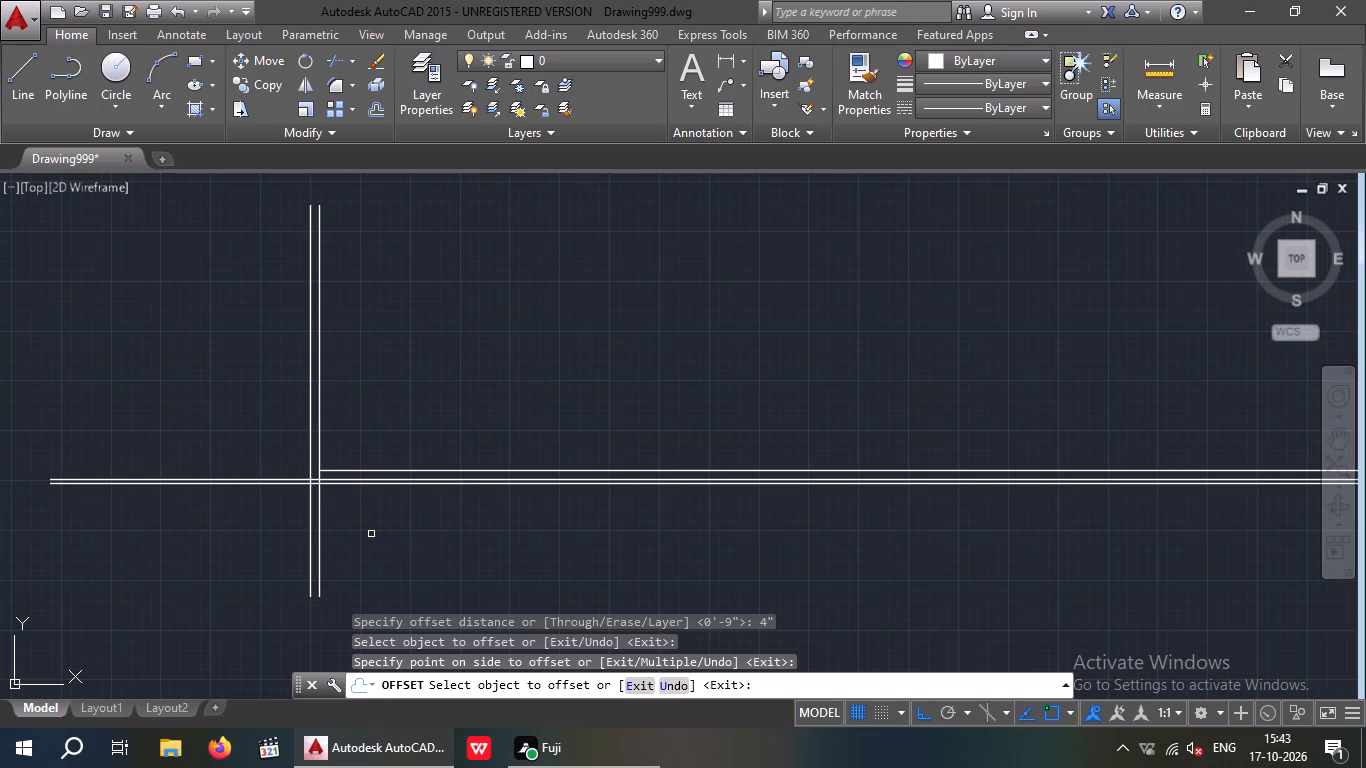
{"action": "key", "text": "Escape"}
Trim the left overhang of the lowest horizontal line back to the outer line of the vertical wall pair.
{"action": "scroll", "coordinate": [354, 488], "scroll_direction": "up", "scroll_amount": 3}
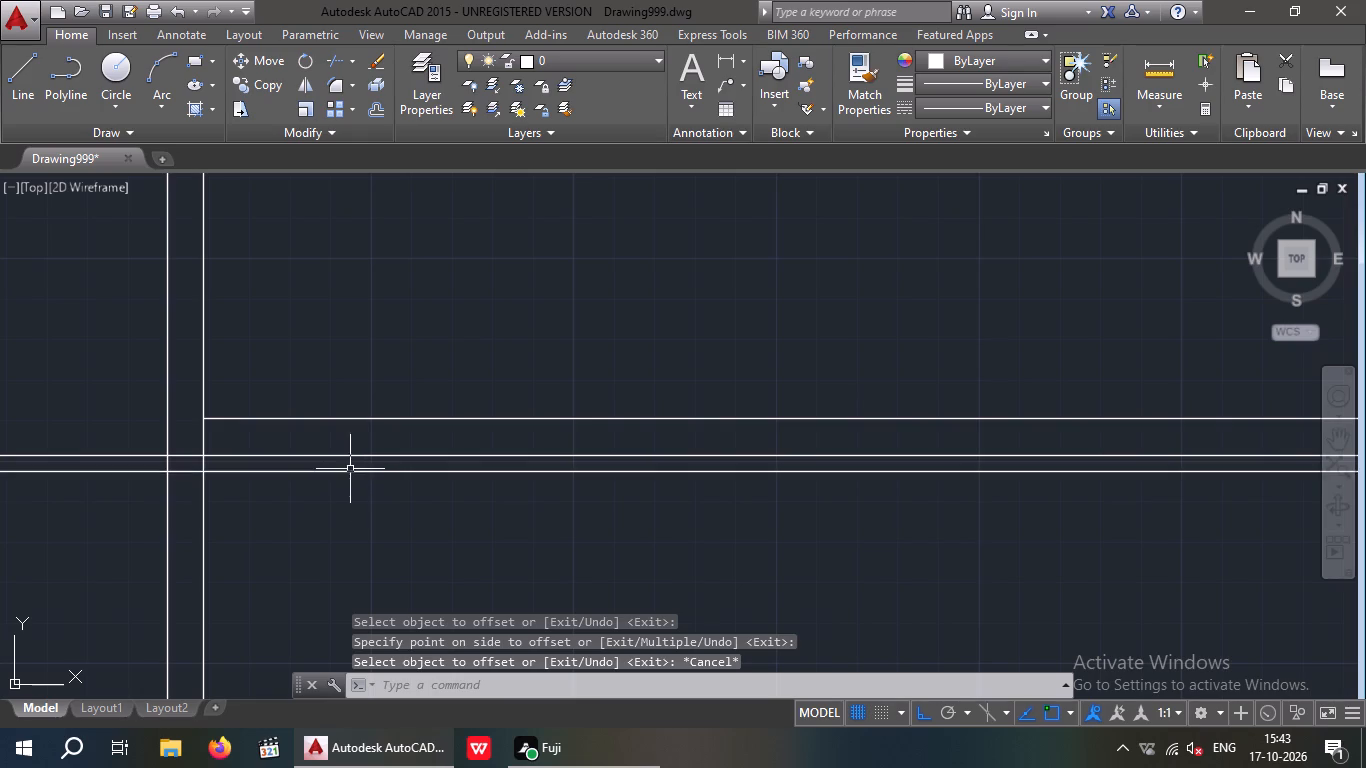
{"action": "scroll", "coordinate": [346, 476], "scroll_direction": "down", "scroll_amount": 1}
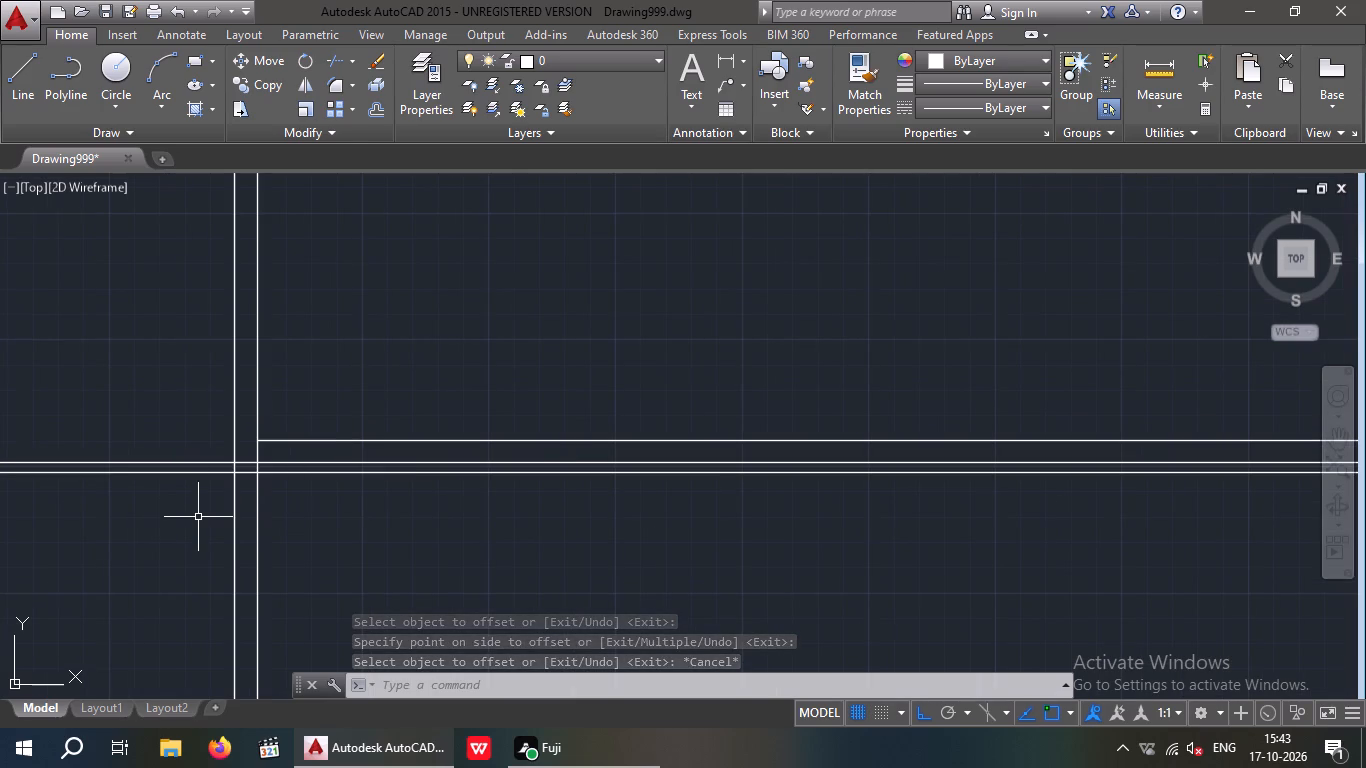
{"action": "type", "text": "TR"}
{"action": "key", "text": "space"}
{"action": "key", "text": "space"}
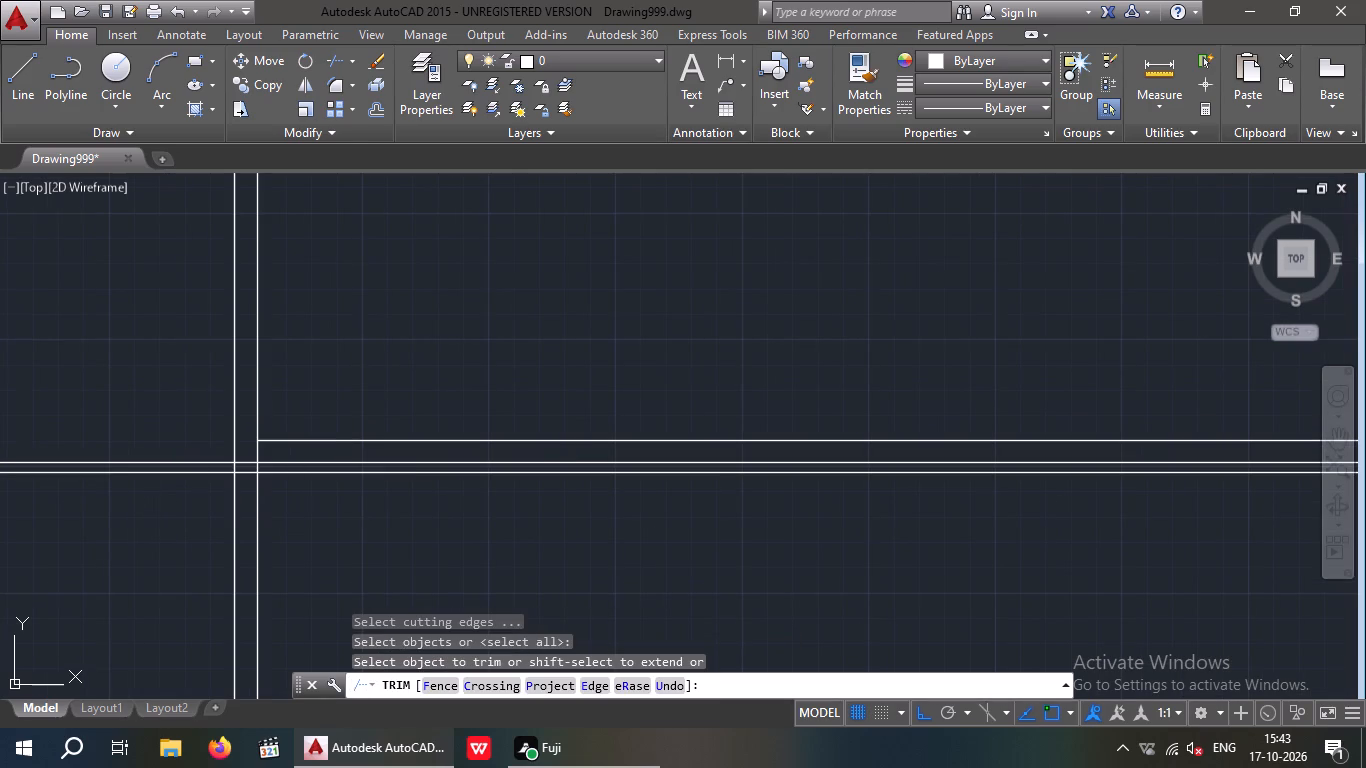
{"action": "left_click", "coordinate": [154, 476]}
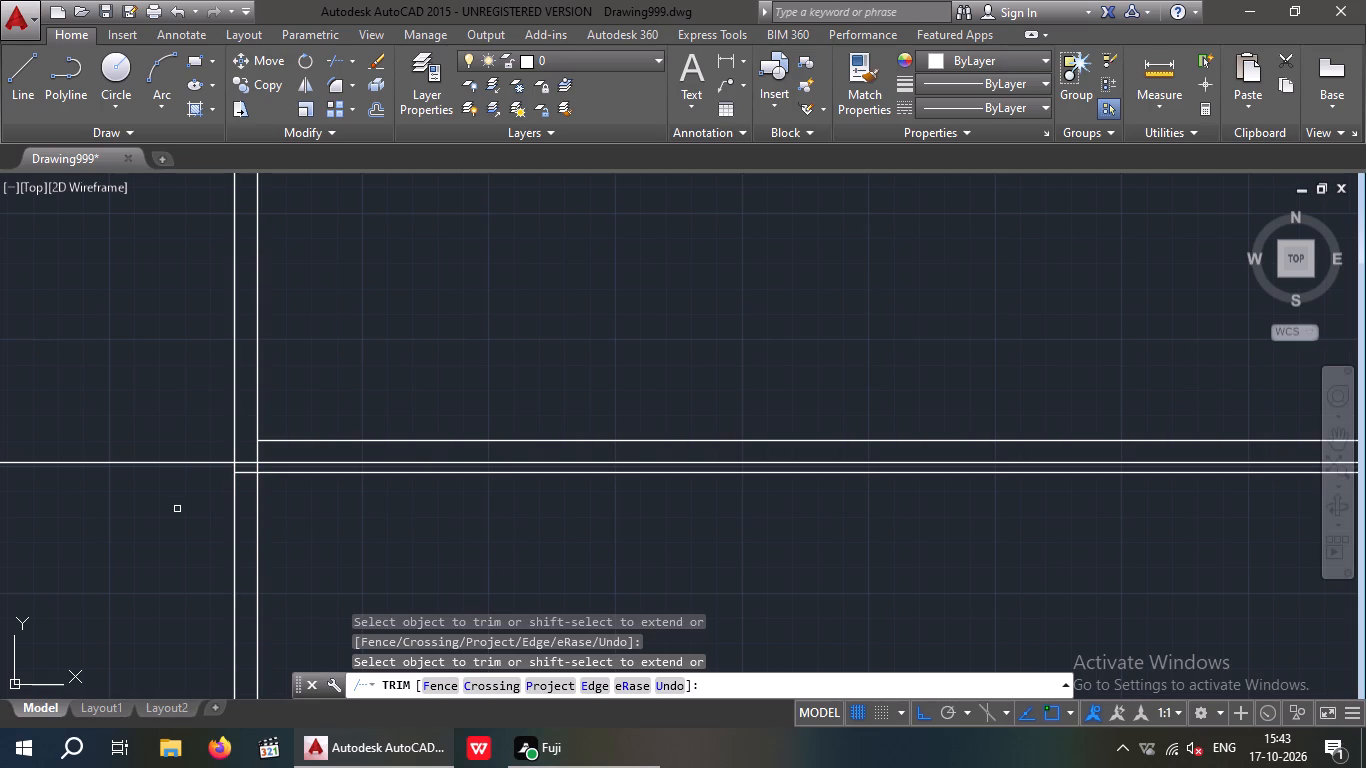
{"action": "key", "text": "Escape"}
{"action": "key", "text": "Escape"}
Offset the upper line of the horizontal wall pair 12' upward to mark the room depth.
{"action": "scroll", "coordinate": [164, 514], "scroll_direction": "down", "scroll_amount": 2}
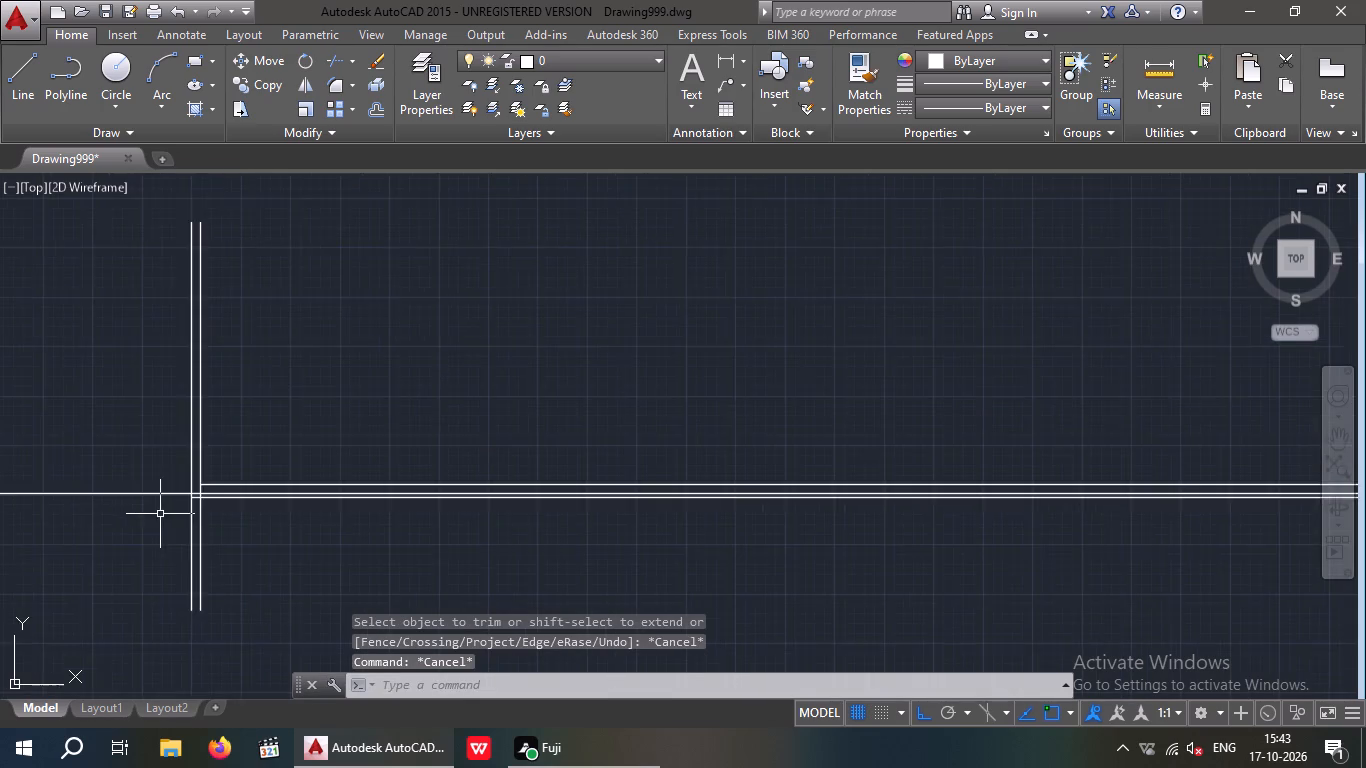
{"action": "middle_click_drag", "start_coordinate": [159, 514], "coordinate": [66, 554]}
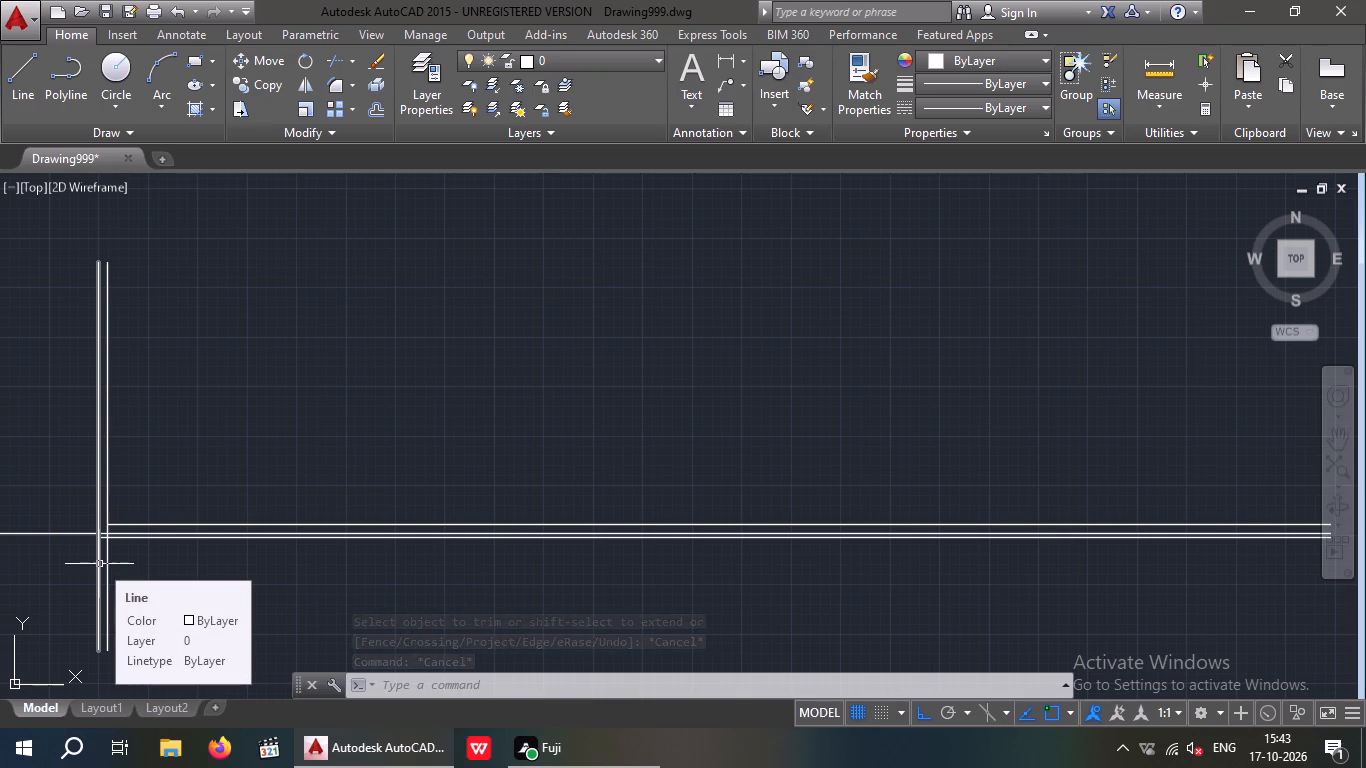
{"action": "key", "text": "o"}
{"action": "key", "text": "Return"}
{"action": "type", "text": "12'"}
{"action": "key", "text": "Return"}
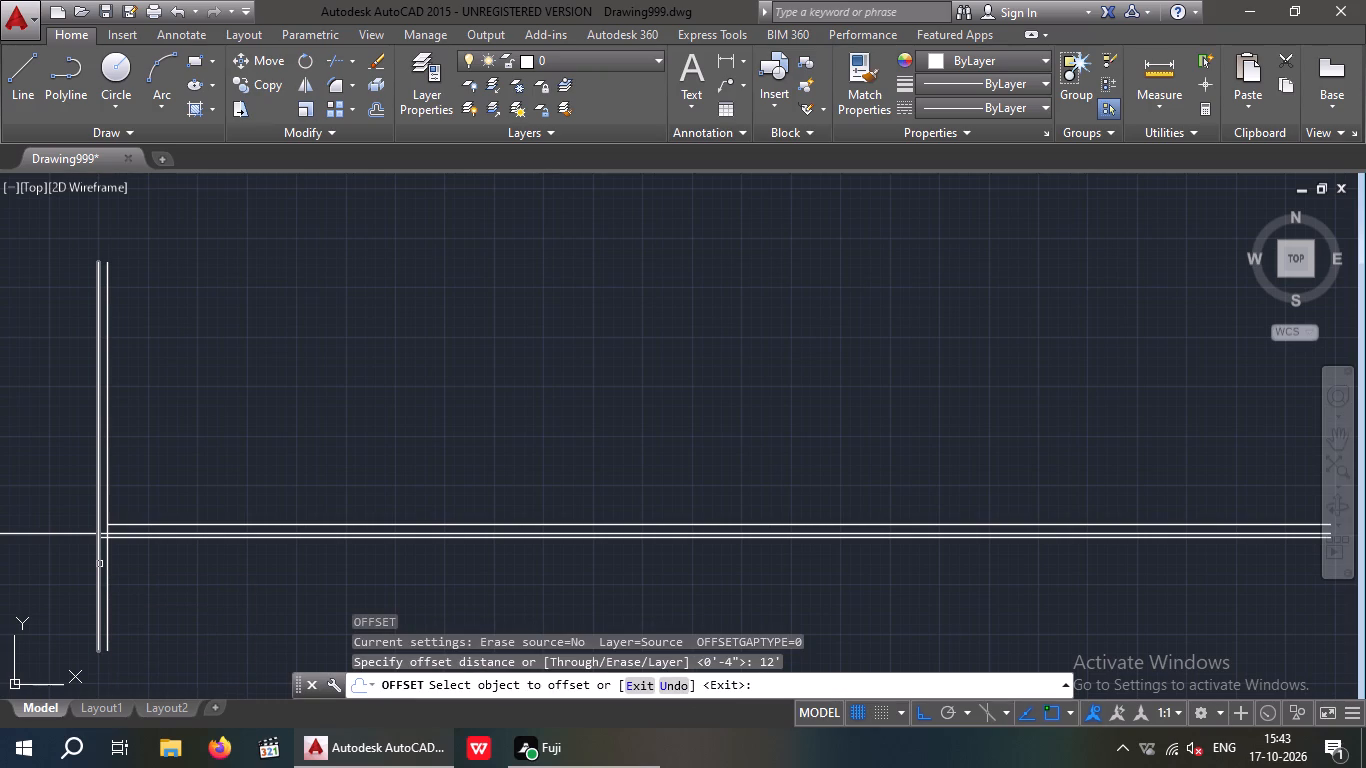
{"action": "left_click_drag", "start_coordinate": [184, 524], "coordinate": [189, 509]}
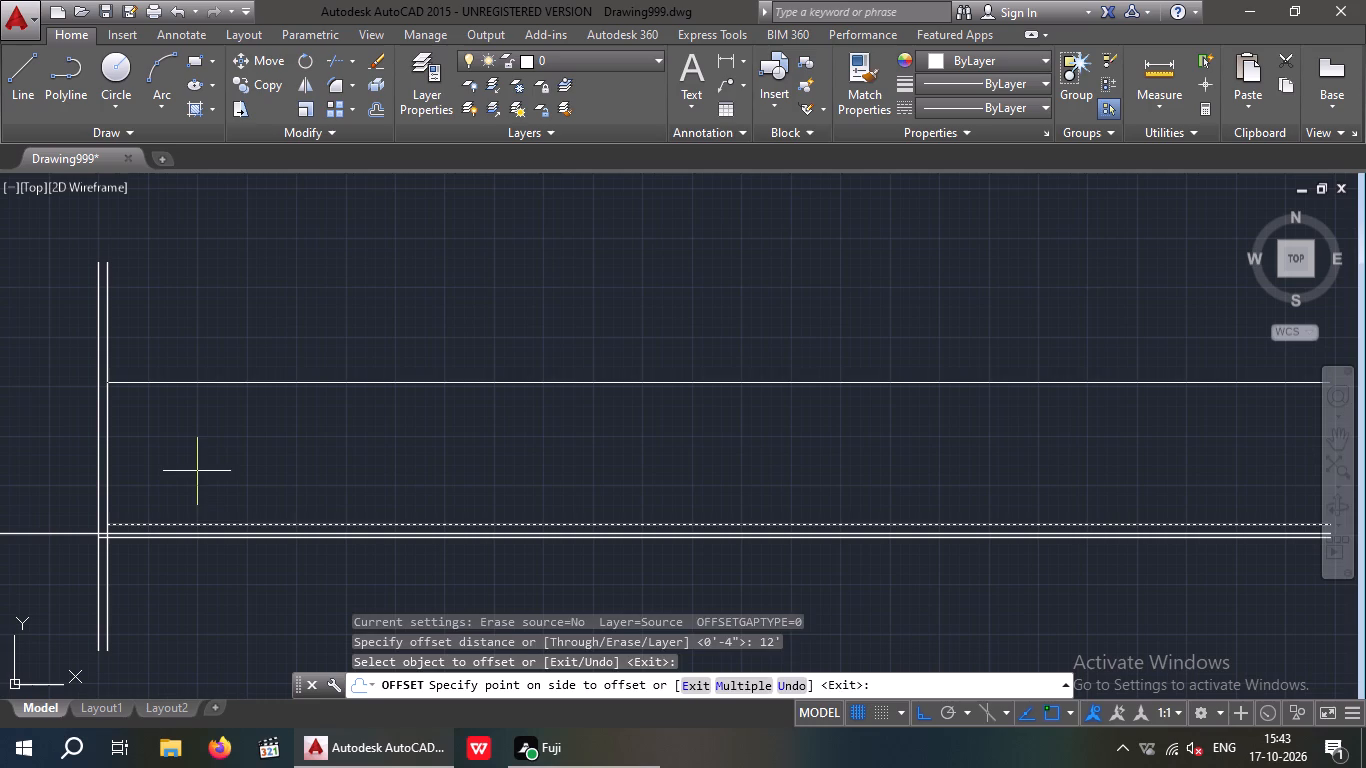
{"action": "left_click", "coordinate": [197, 471]}
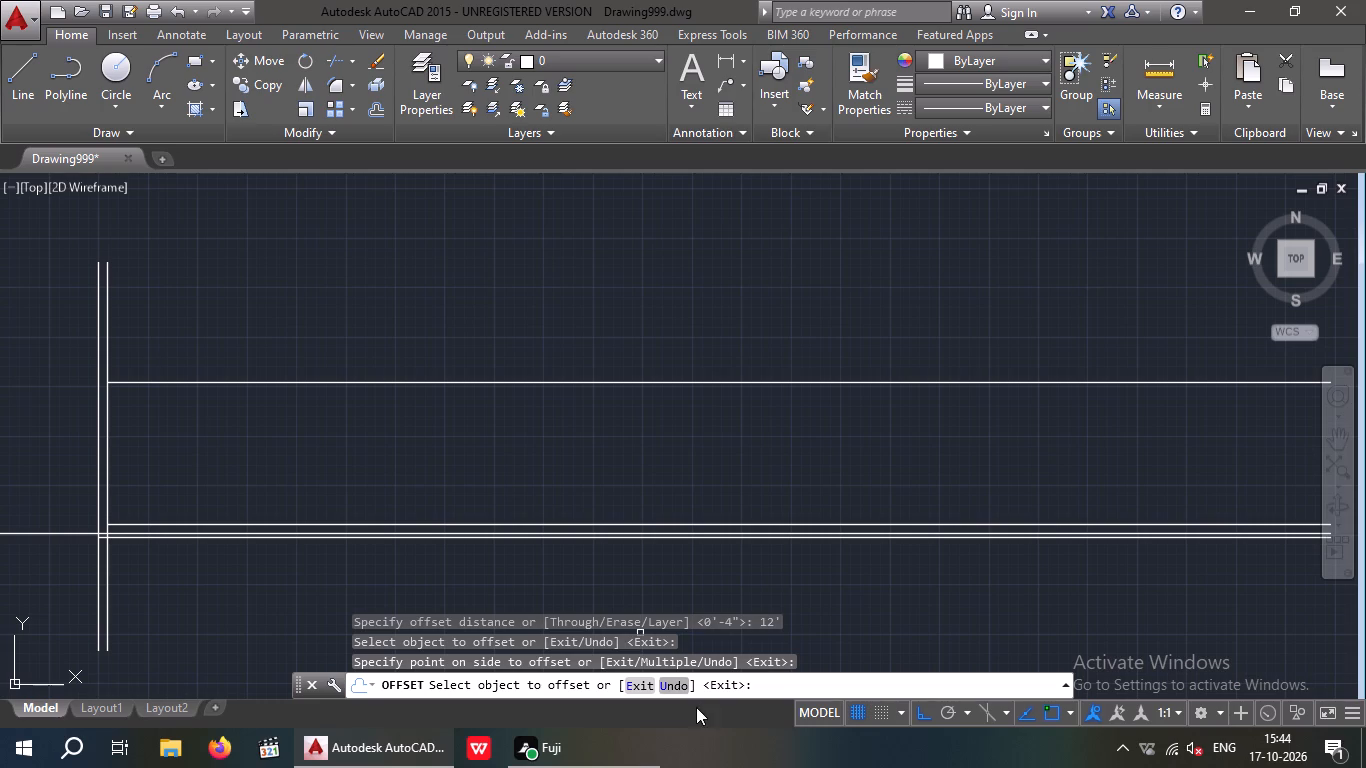
{"action": "key", "text": "Escape"}
{"action": "key", "text": "Escape"}
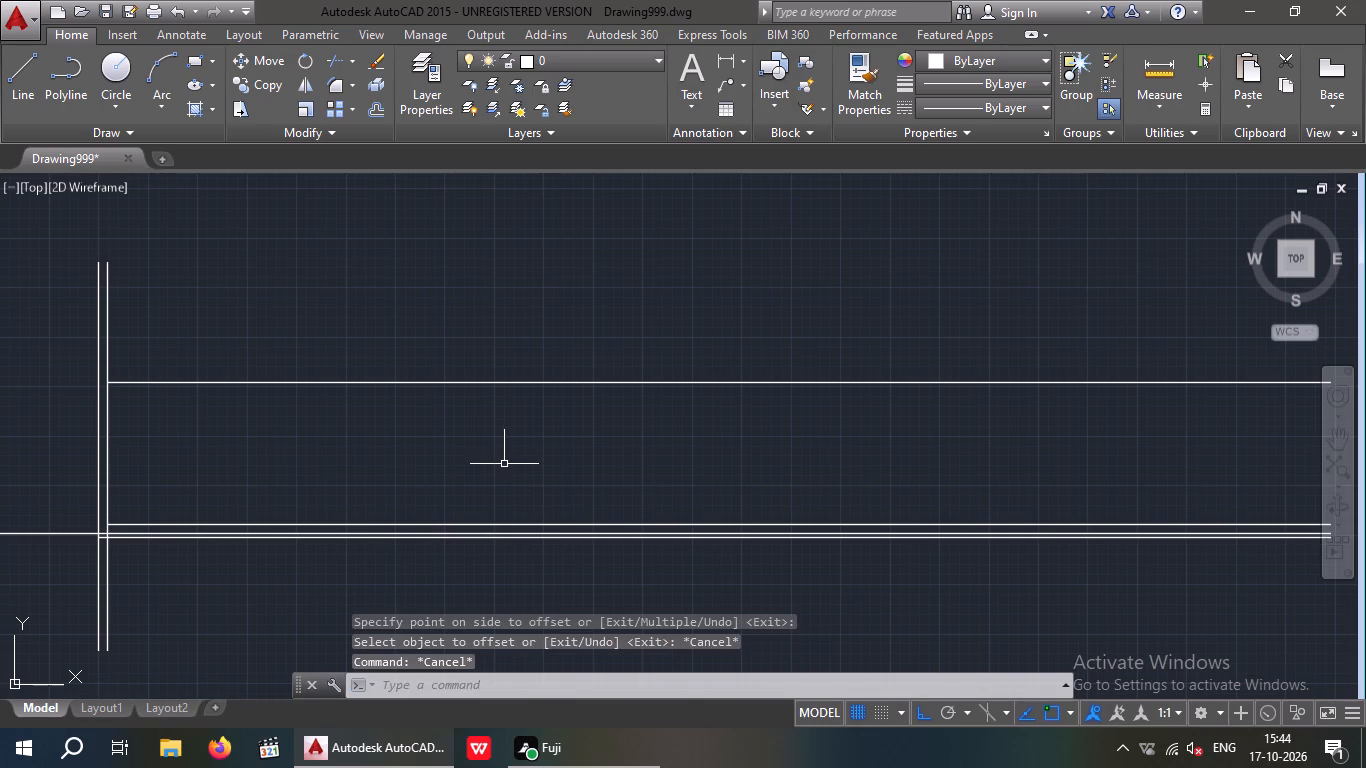
Offset the inner line of the leftmost vertical wall pair 11'8" to the right.
{"action": "key", "text": "o"}
{"action": "key", "text": "Return"}
{"action": "type", "text": "11'8\""}
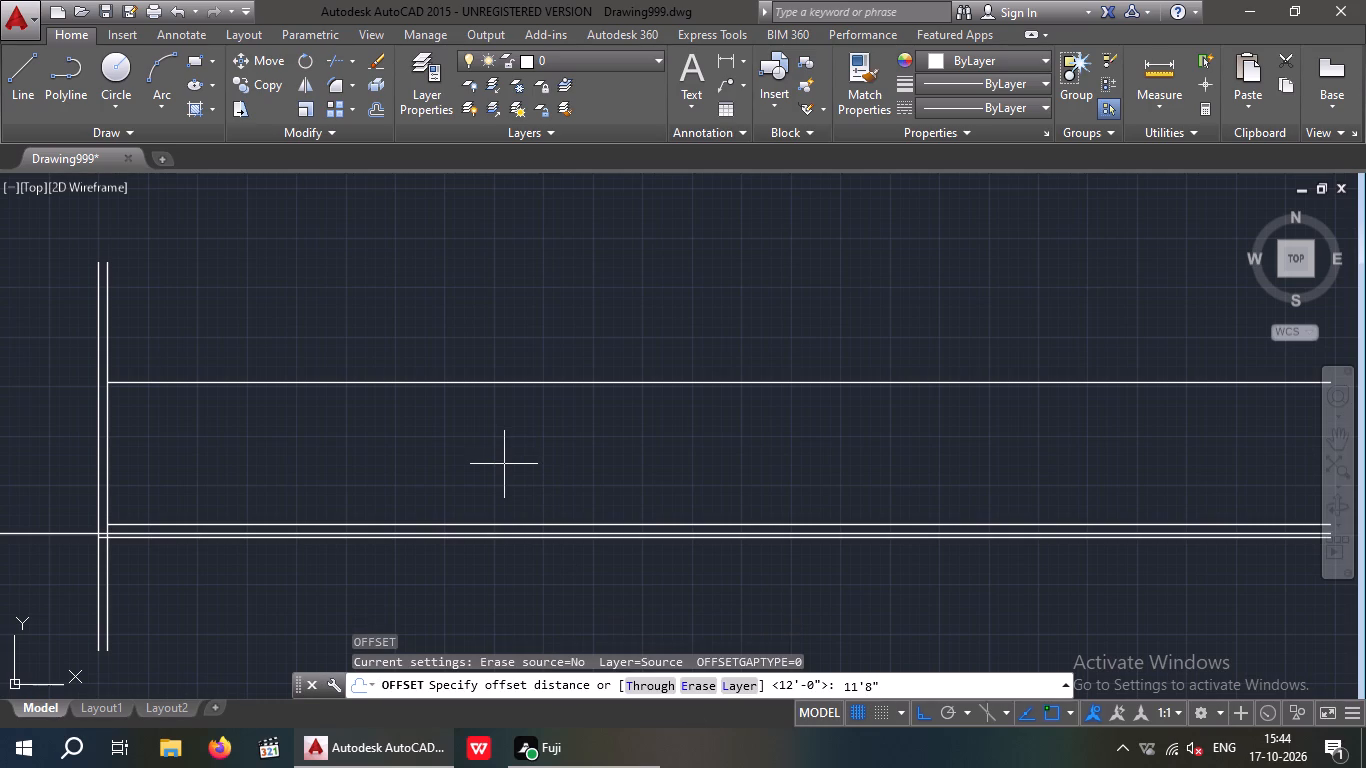
{"action": "key", "text": "Return"}
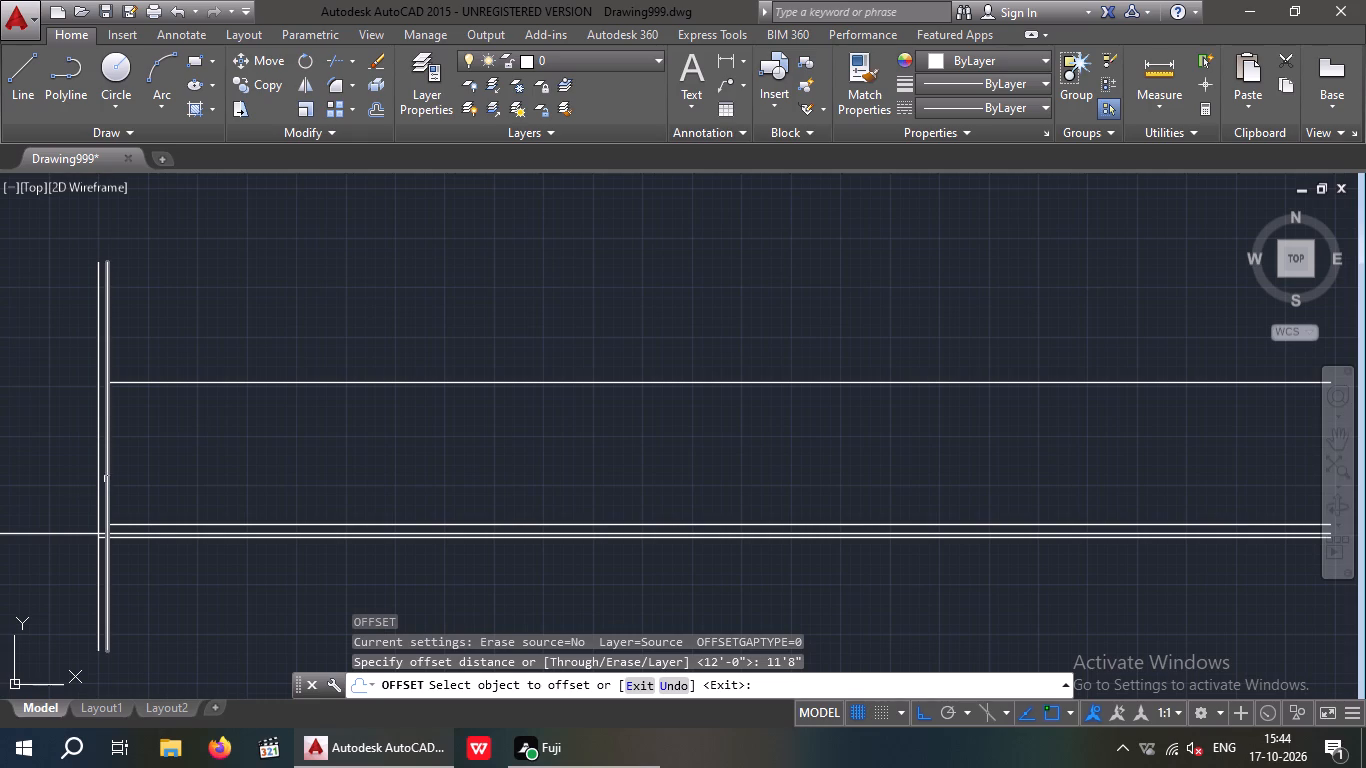
{"action": "left_click", "coordinate": [108, 479]}
{"action": "left_click", "coordinate": [277, 504]}
{"action": "key", "text": "Escape"}
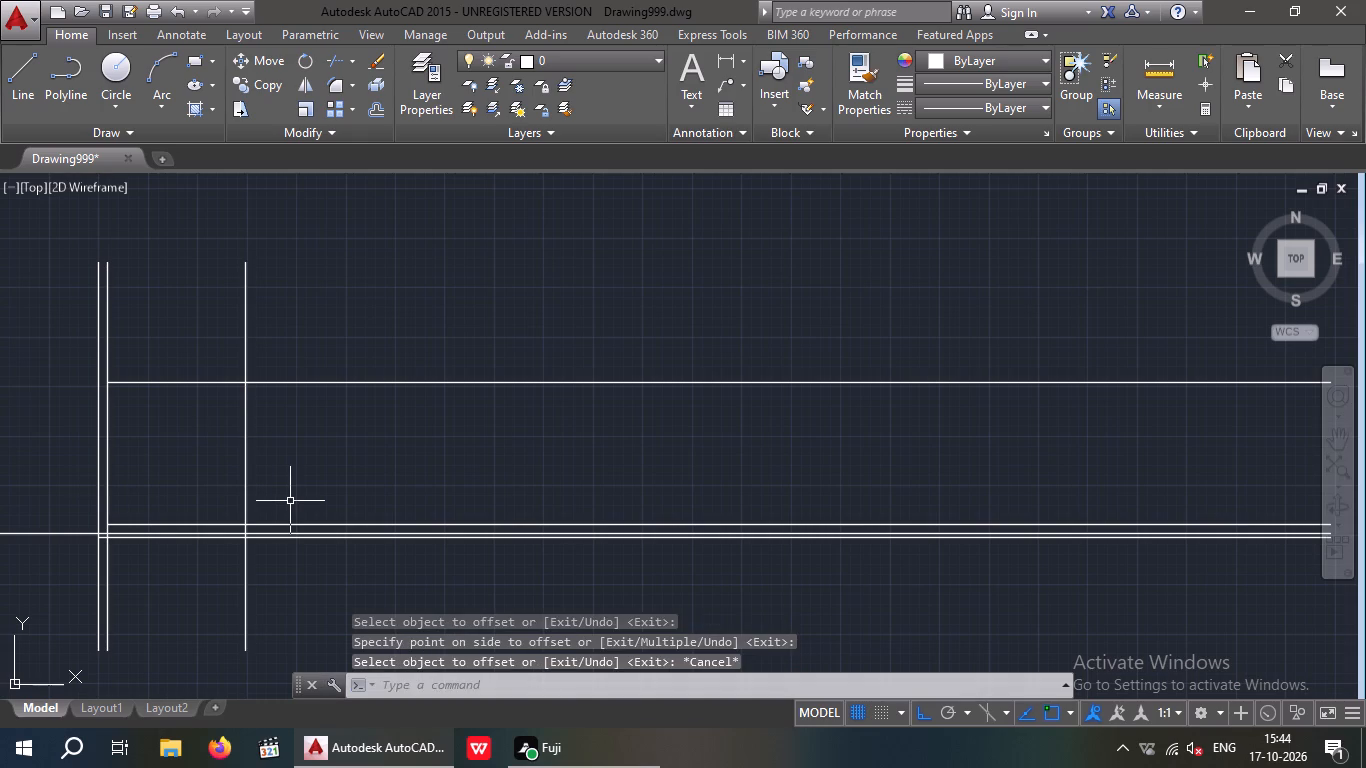
{"action": "key", "text": "Escape"}
Offset the new vertical line 9" to the right to form the second vertical wall pair.
{"action": "key", "text": "o"}
{"action": "key", "text": "Return"}
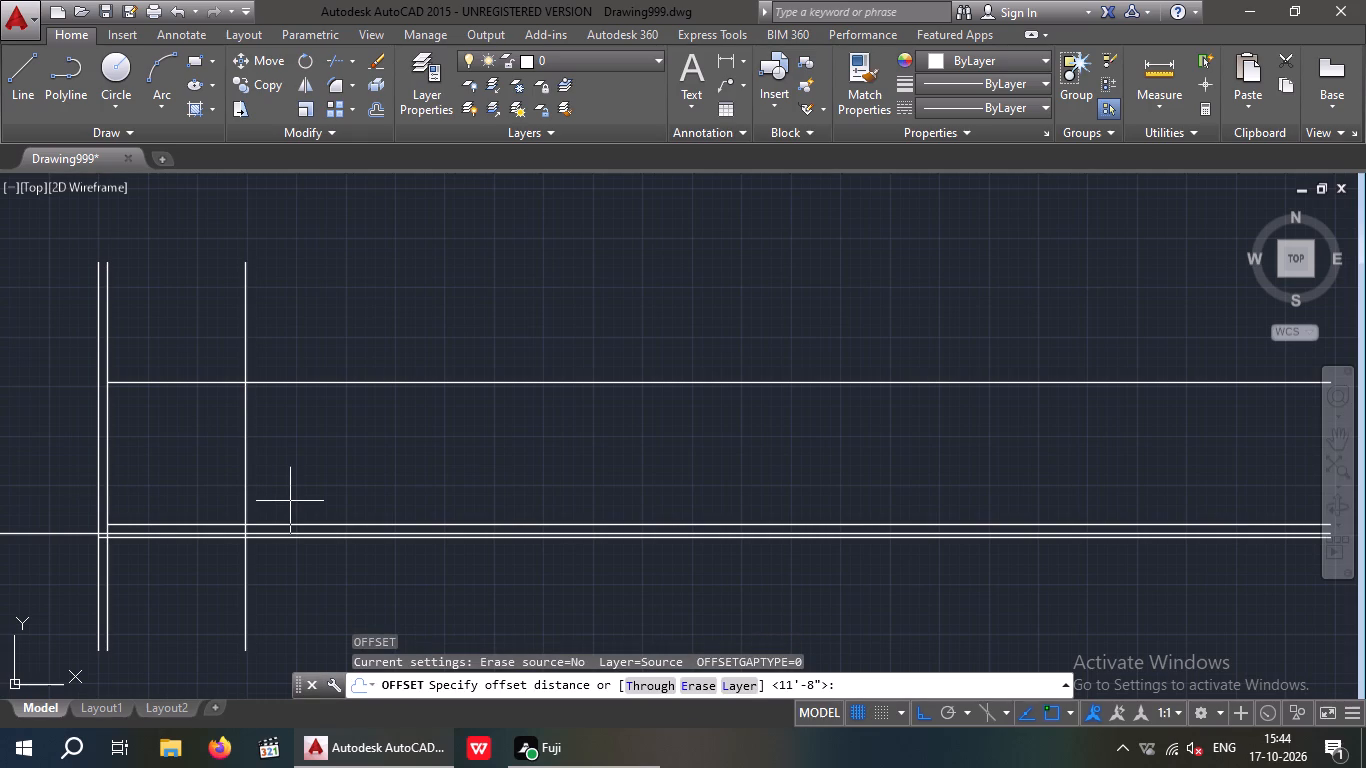
{"action": "key", "text": "9"}
{"action": "key", "text": "shift+quotedbl"}
{"action": "key", "text": "Return"}
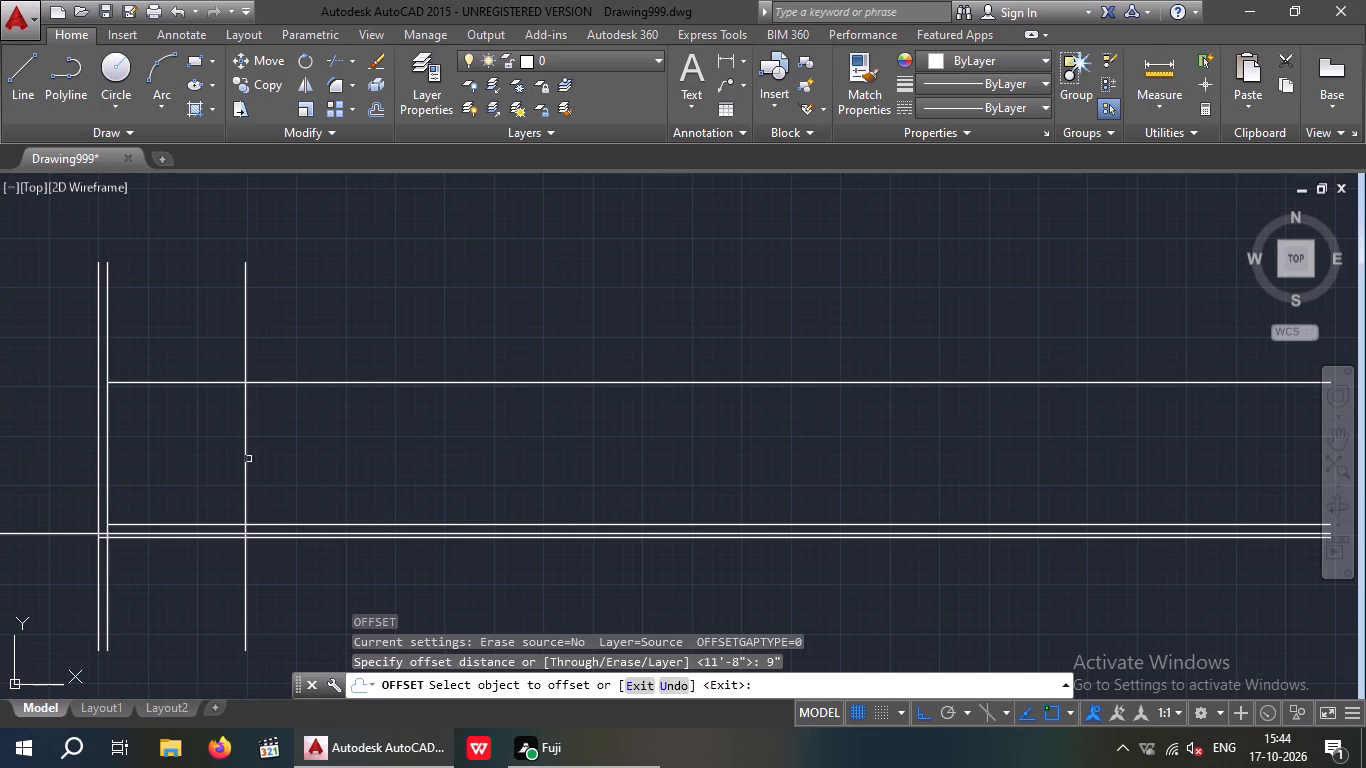
{"action": "left_click_drag", "start_coordinate": [244, 461], "coordinate": [258, 465]}
{"action": "left_click", "coordinate": [301, 465]}
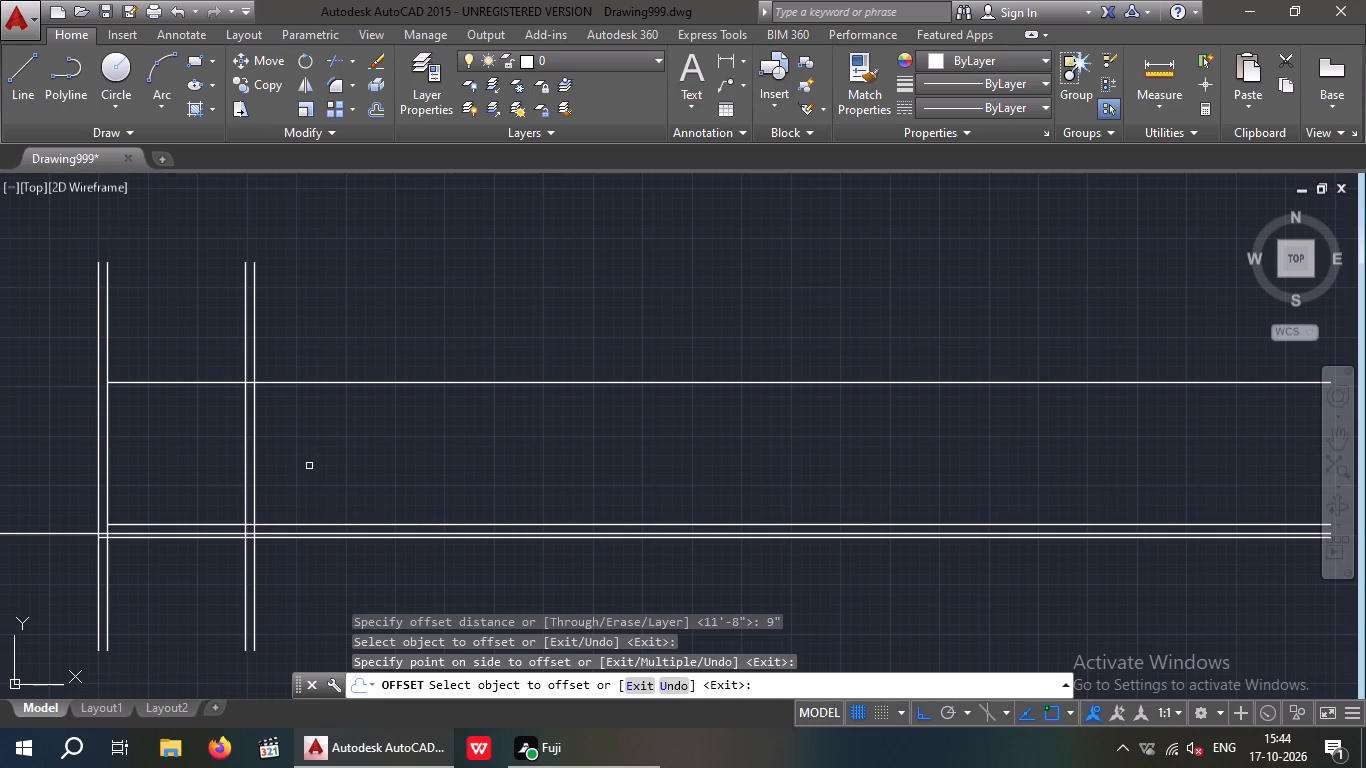
{"action": "key", "text": "Escape"}
{"action": "key", "text": "Escape"}
Offset the right line of the second vertical wall pair 15'7" to the right.
{"action": "key", "text": "o"}
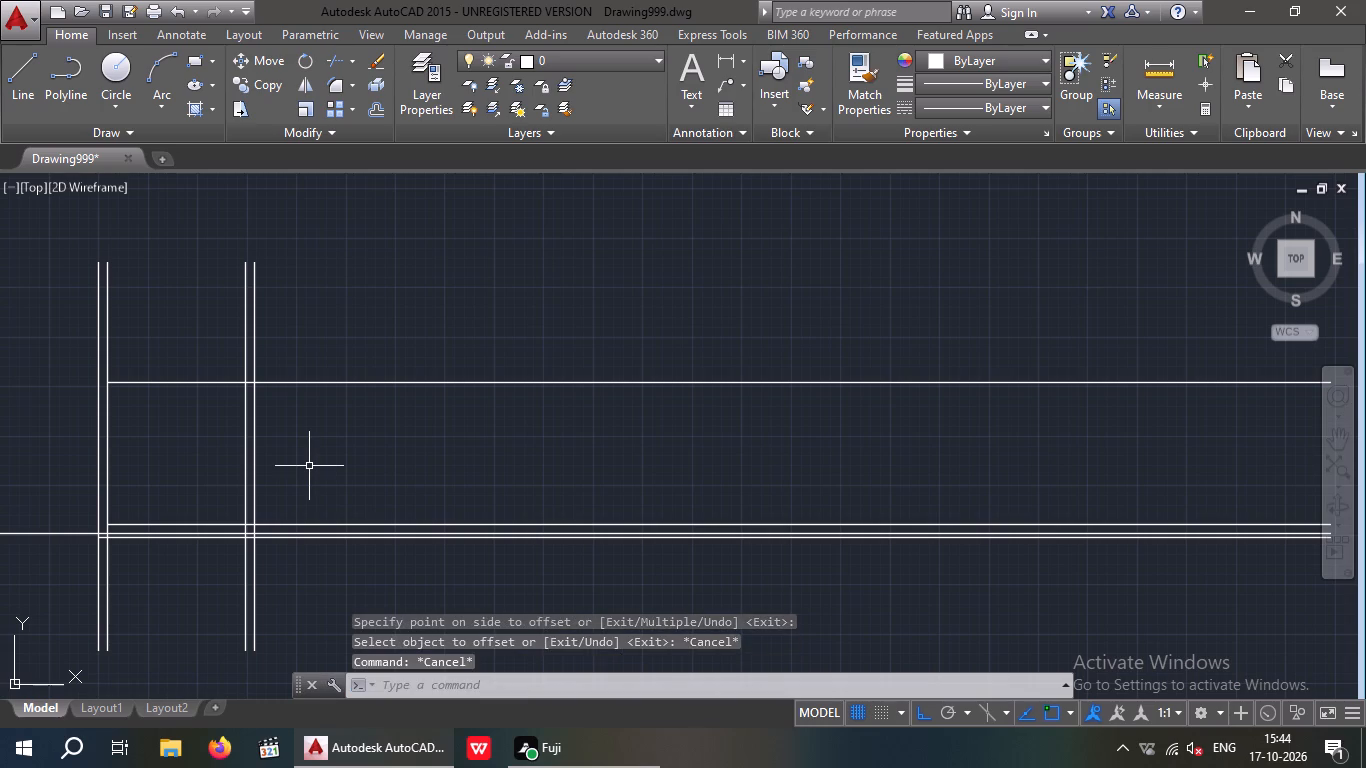
{"action": "key", "text": "Return"}
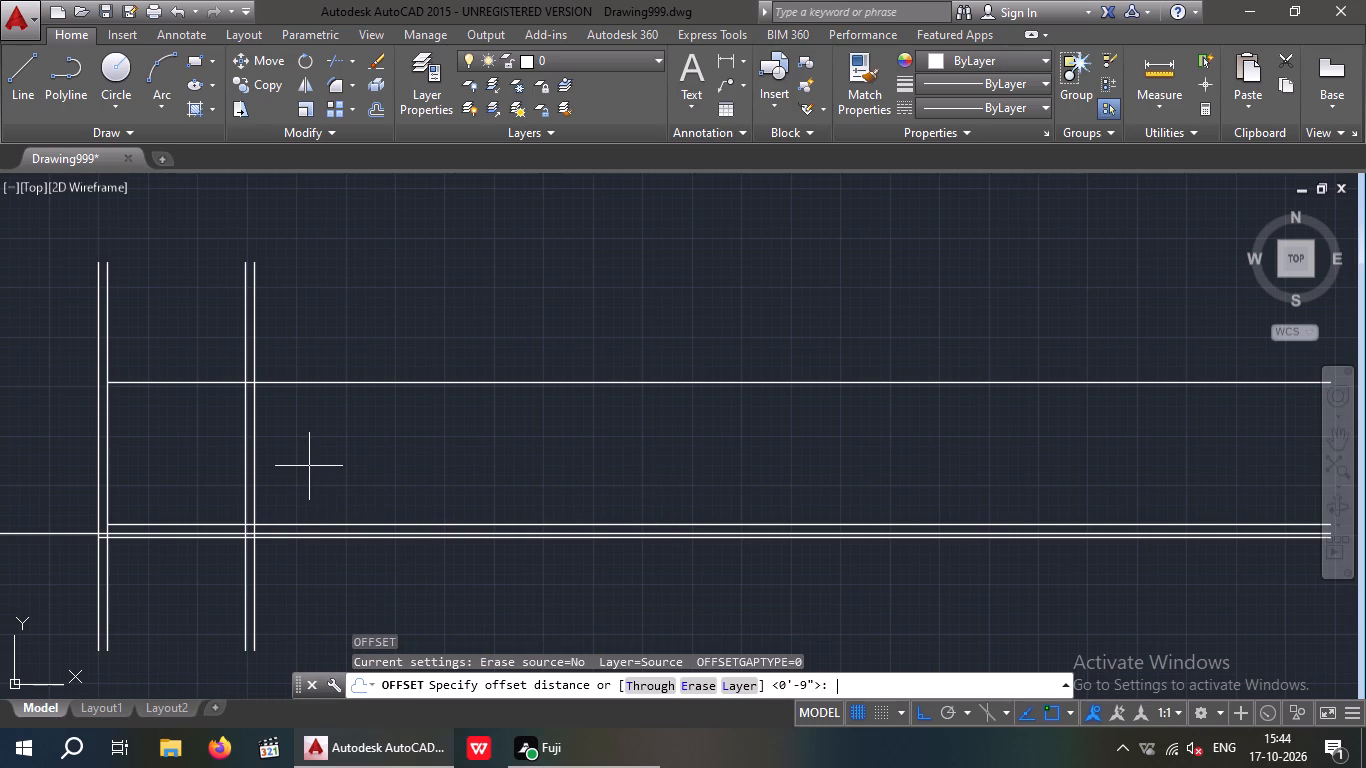
{"action": "type", "text": "15'7\""}
{"action": "key", "text": "Return"}
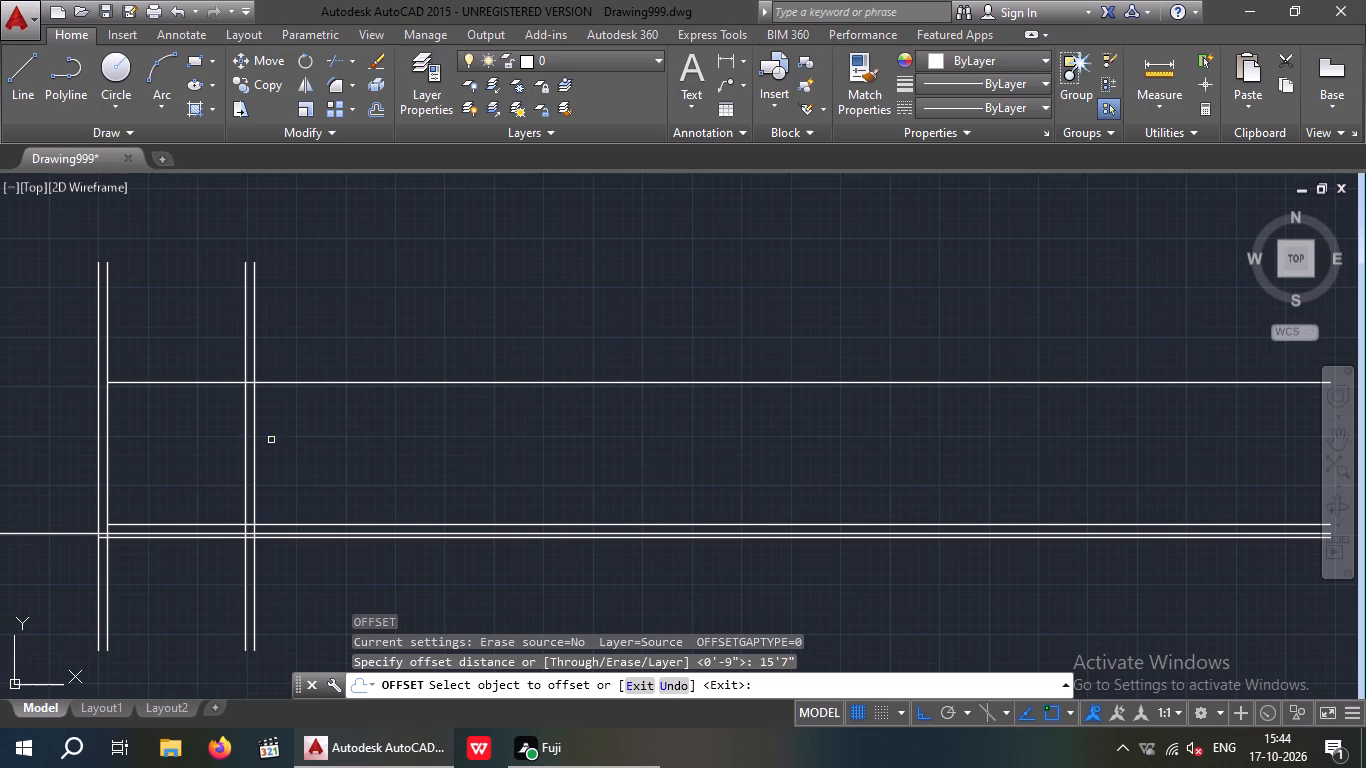
{"action": "left_click_drag", "start_coordinate": [254, 452], "coordinate": [320, 466]}
{"action": "left_click", "coordinate": [413, 467]}
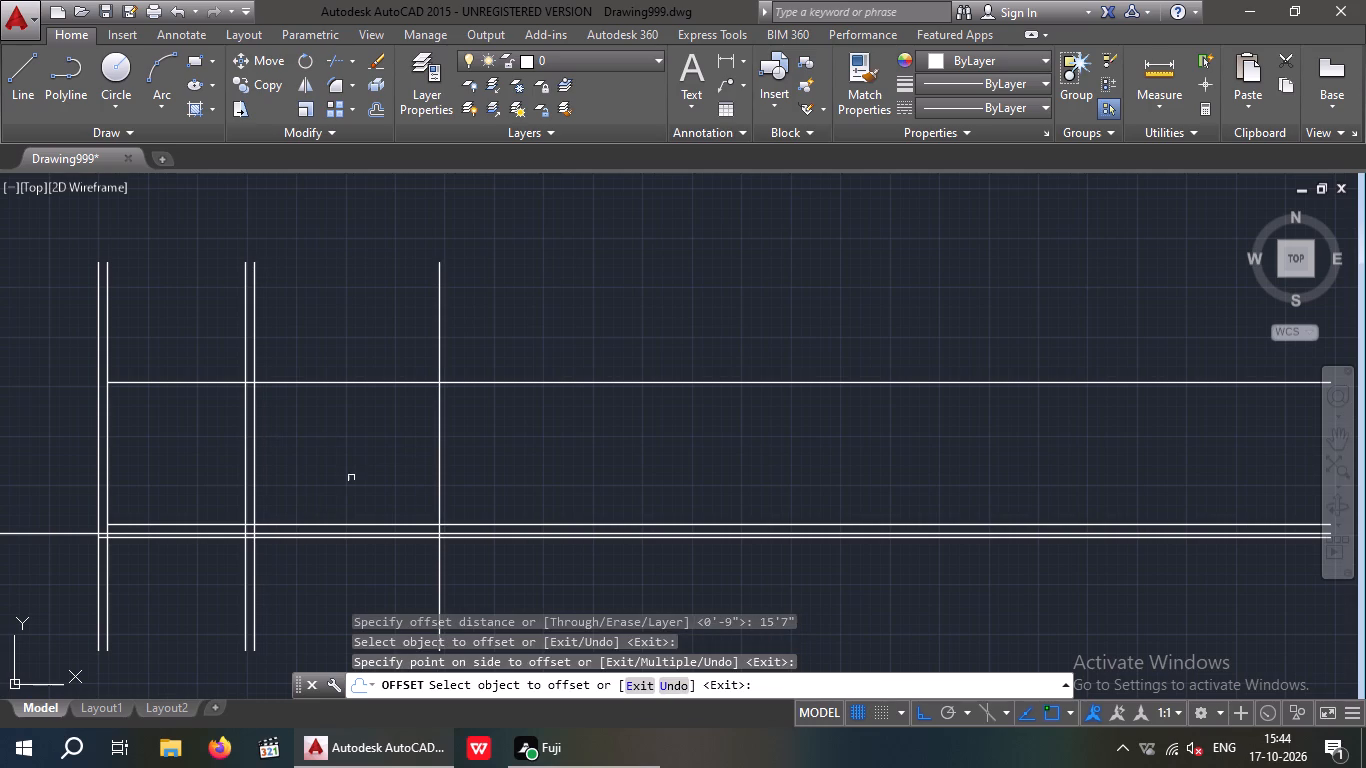
{"action": "key", "text": "Escape"}
{"action": "key", "text": "Escape"}
Offset the rightmost vertical line 9" to the right to form the third vertical wall pair.
{"action": "key", "text": "o"}
{"action": "key", "text": "Return"}
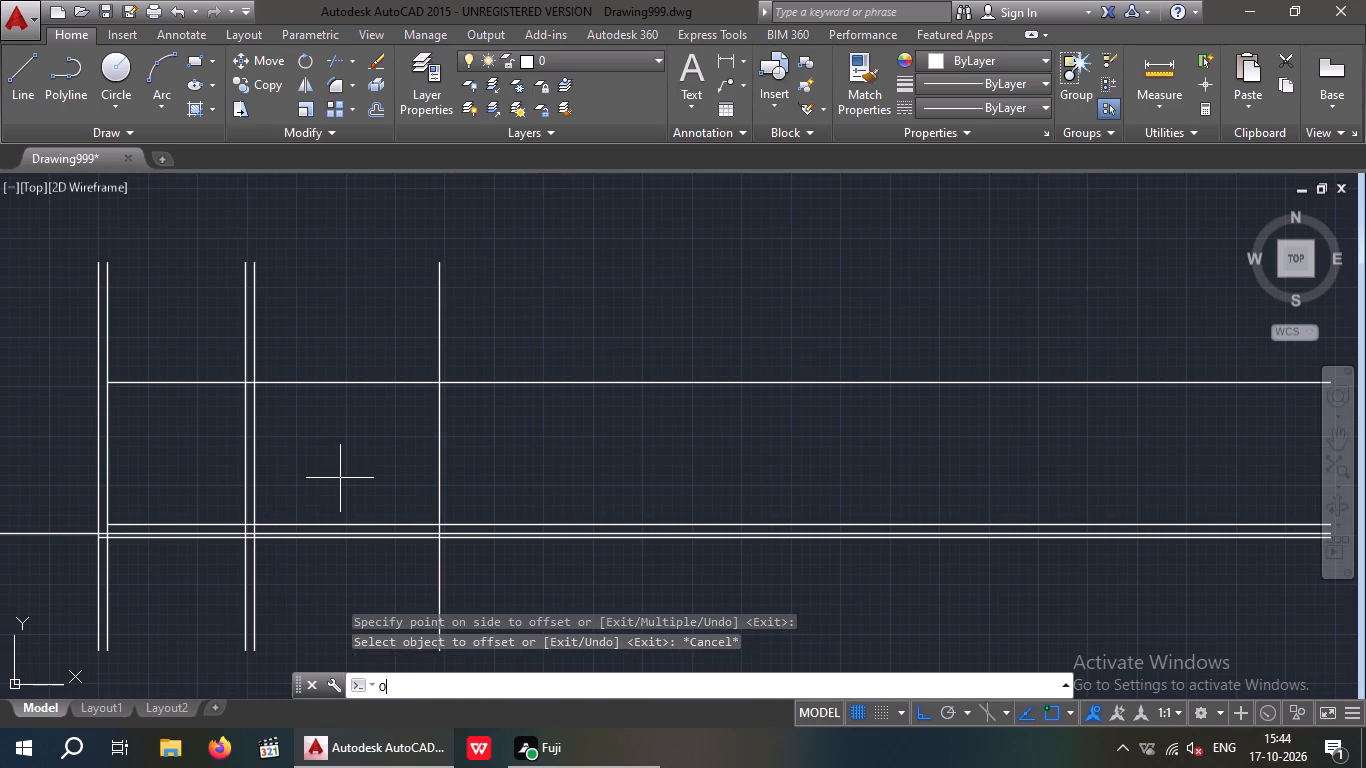
{"action": "key", "text": "9"}
{"action": "key", "text": "shift+quotedbl"}
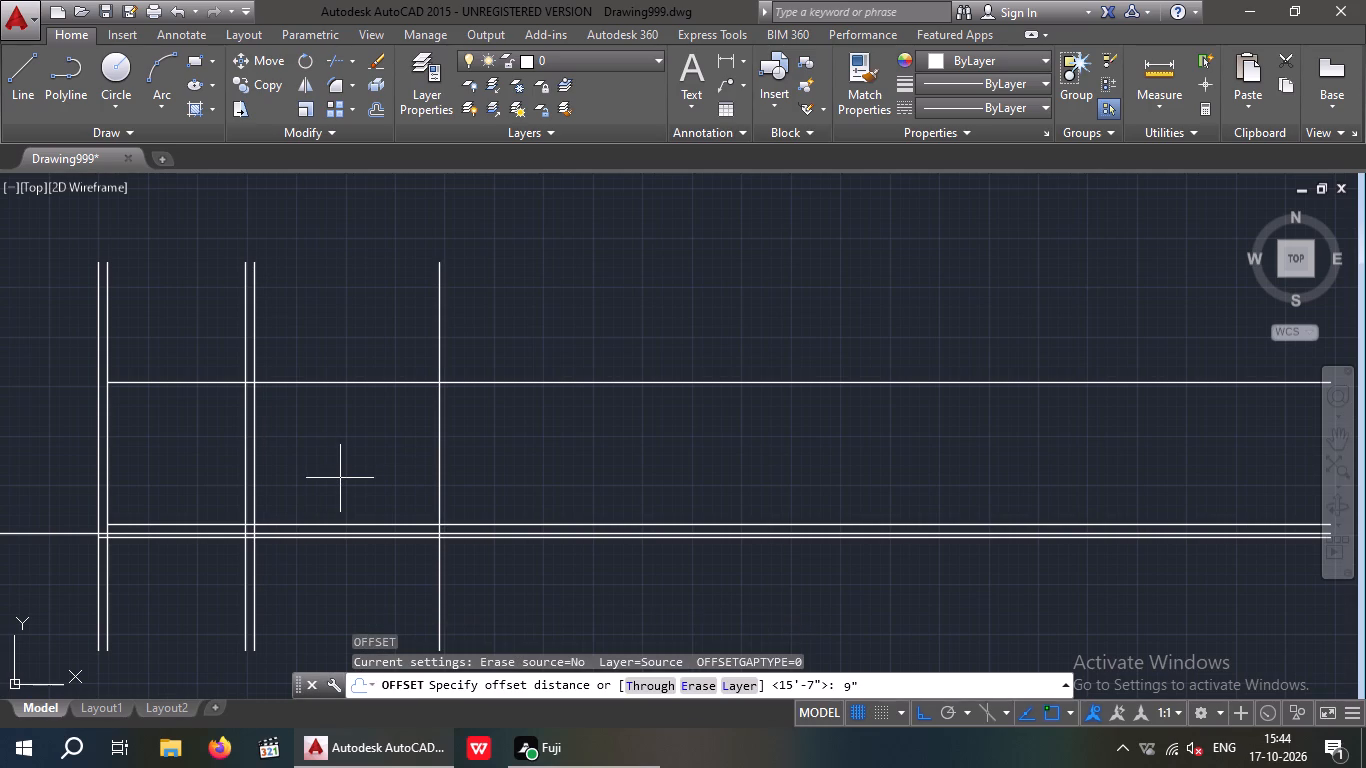
{"action": "key", "text": "Return"}
{"action": "left_click_drag", "start_coordinate": [438, 451], "coordinate": [469, 465]}
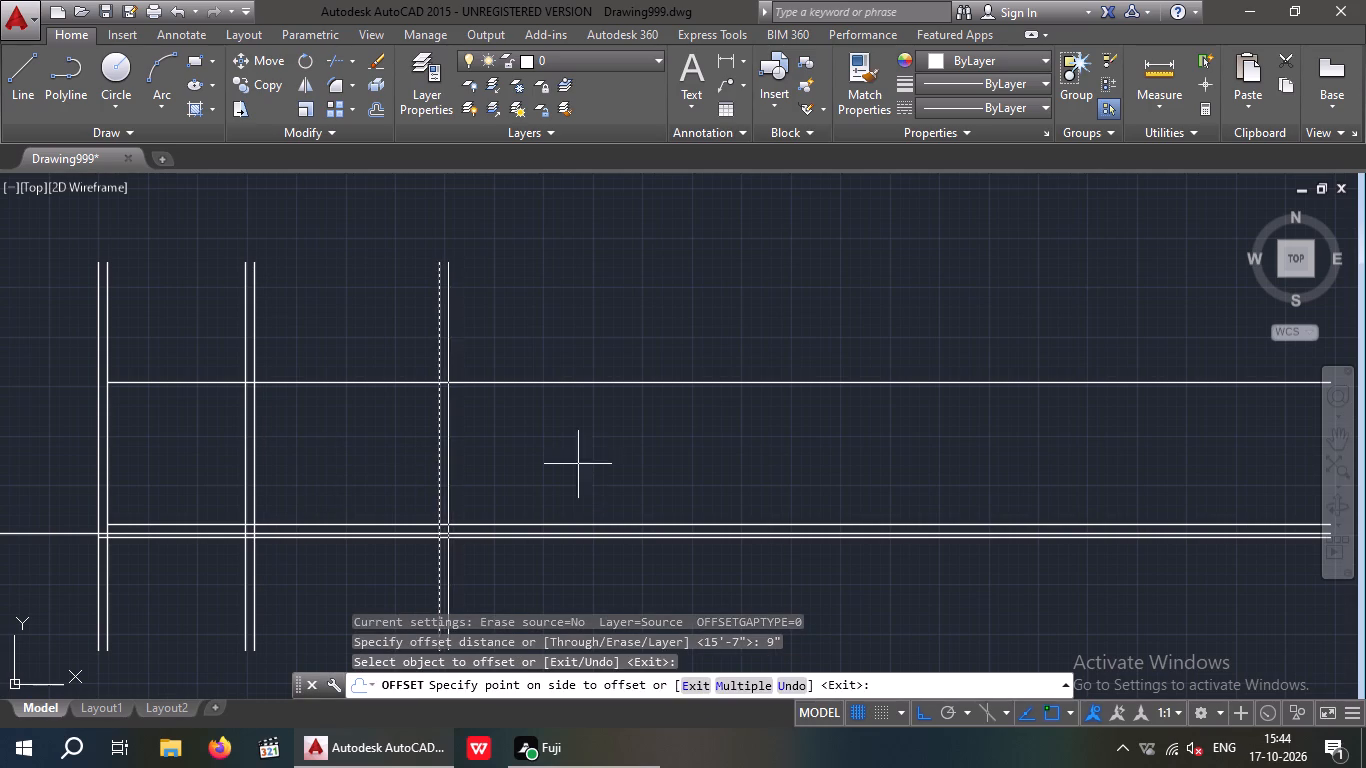
{"action": "left_click", "coordinate": [572, 463]}
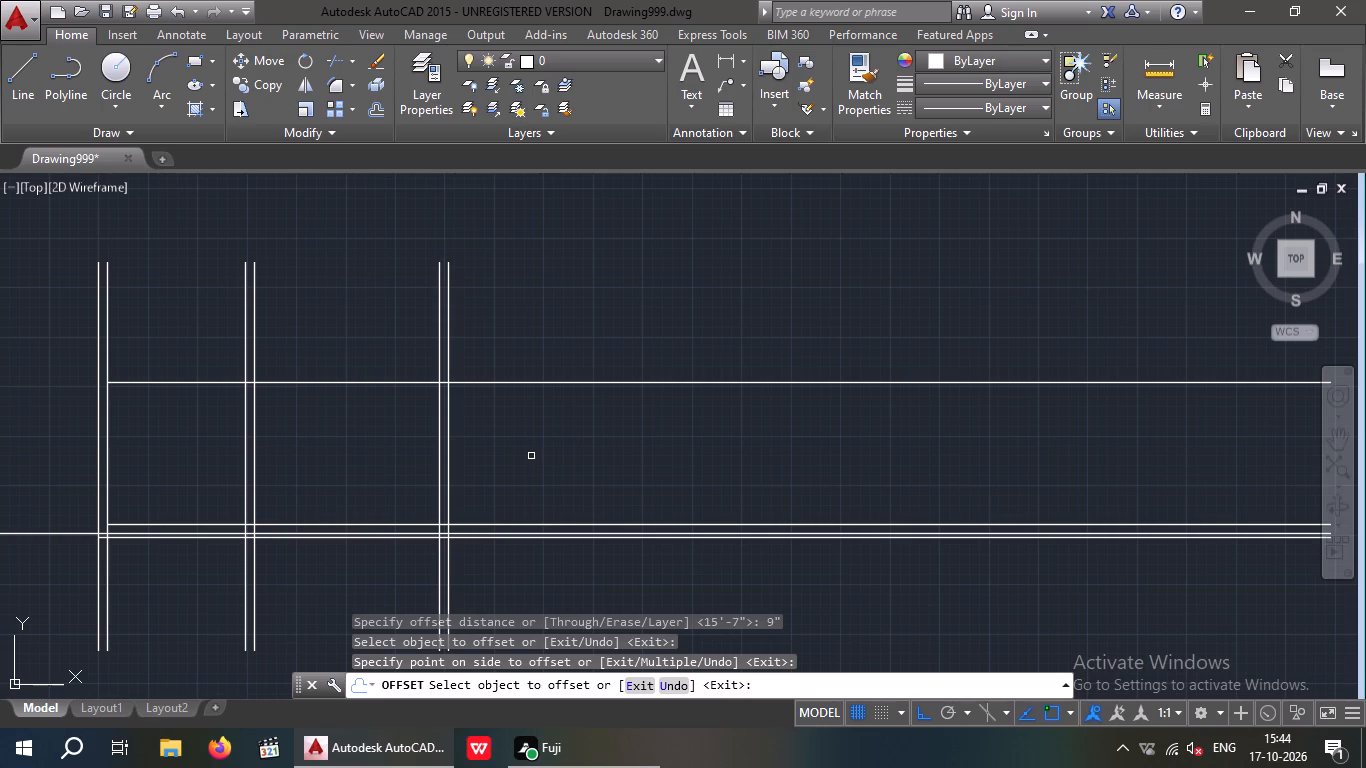
{"action": "key", "text": "Escape"}
Offset the right line of the third vertical wall pair 10' to the right.
{"action": "key", "text": "o"}
{"action": "key", "text": "Return"}
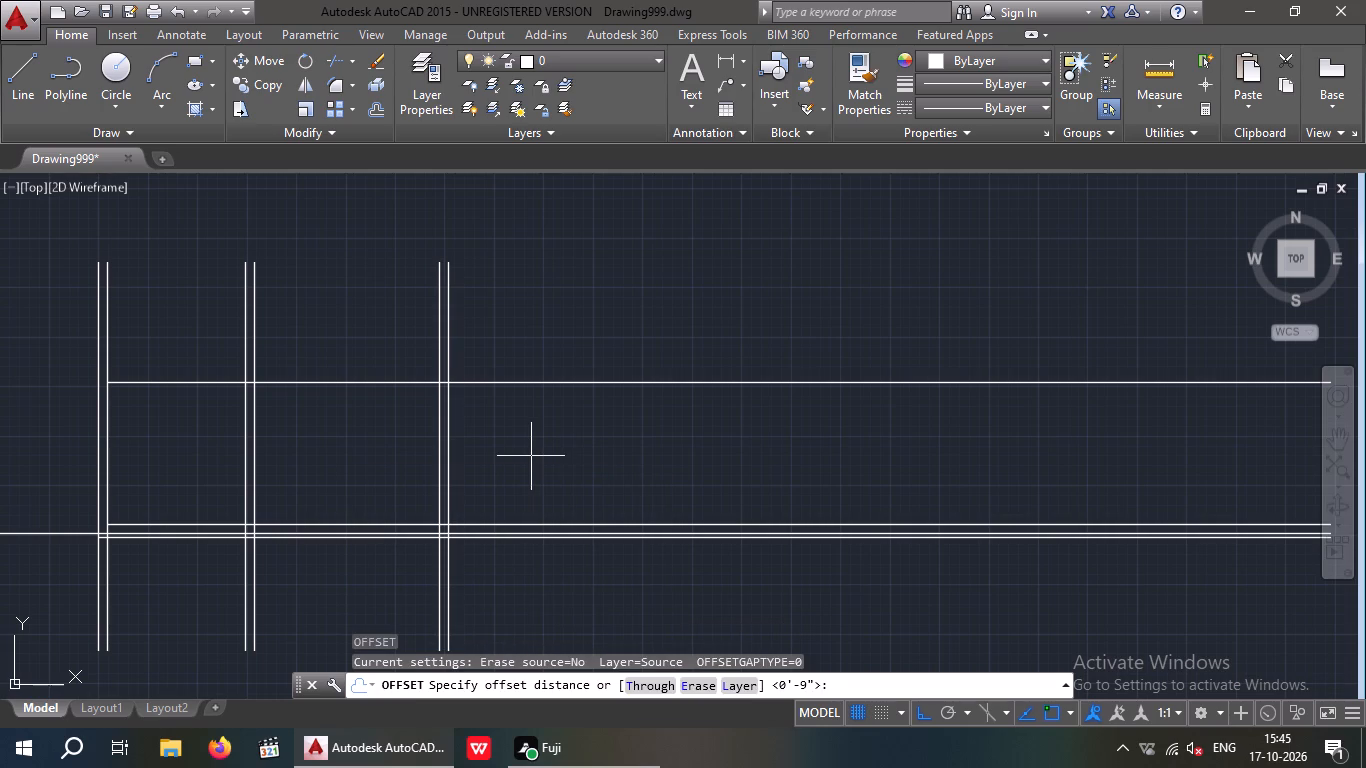
{"action": "type", "text": "10'"}
{"action": "key", "text": "Return"}
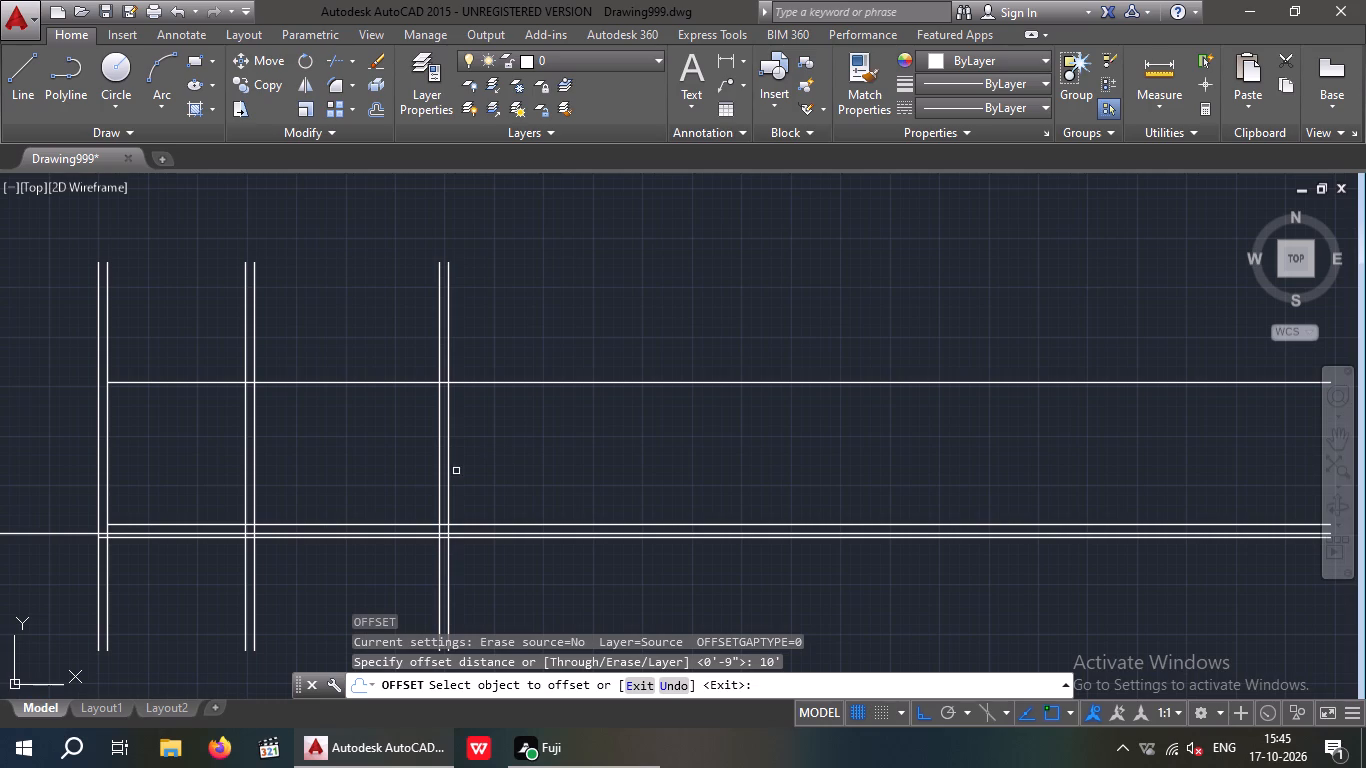
{"action": "left_click_drag", "start_coordinate": [448, 482], "coordinate": [505, 482]}
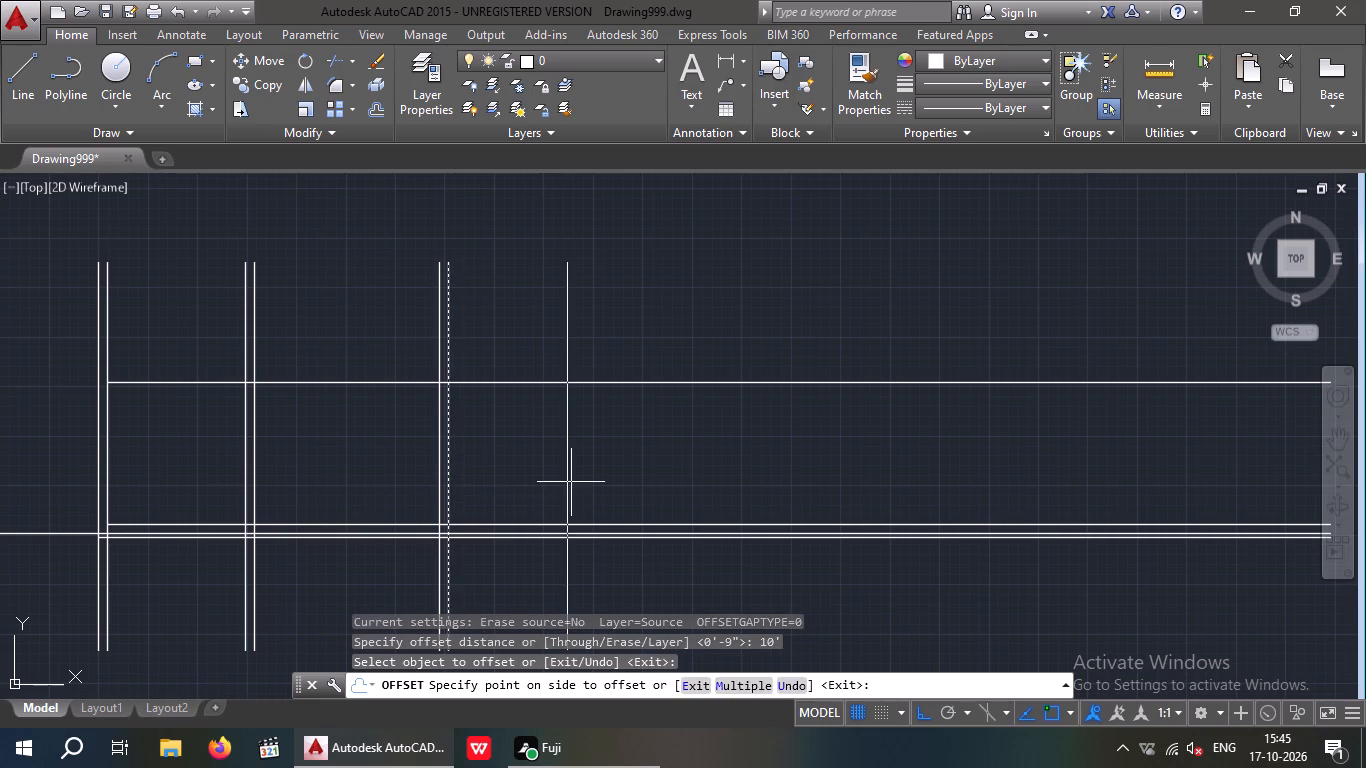
{"action": "left_click", "coordinate": [571, 482]}
{"action": "key", "text": "Escape"}
{"action": "key", "text": "Escape"}
Offset the new rightmost vertical line 9" to the right to form the fourth vertical wall pair.
{"action": "key", "text": "o"}
{"action": "key", "text": "Return"}
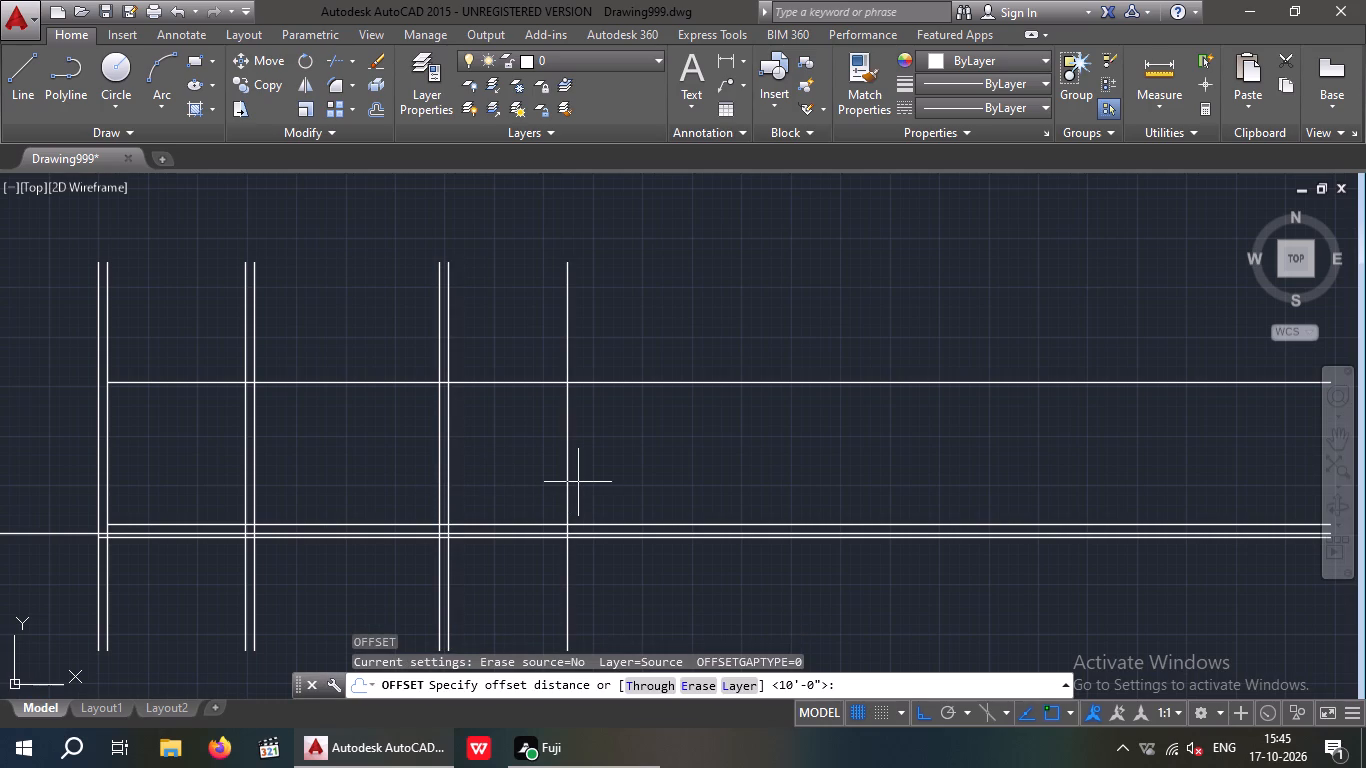
{"action": "key", "text": "9"}
{"action": "key", "text": "shift+quotedbl"}
{"action": "key", "text": "Return"}
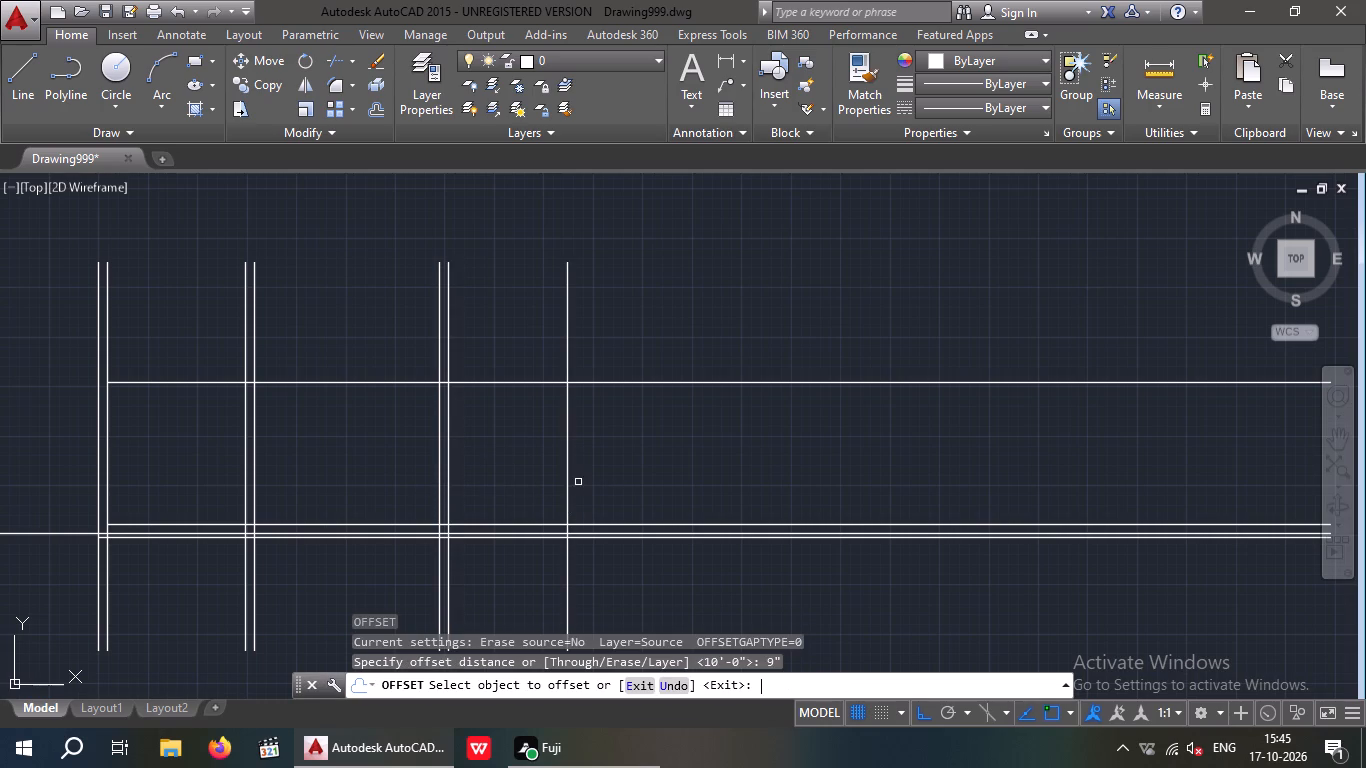
{"action": "left_click", "coordinate": [568, 466]}
{"action": "left_click", "coordinate": [642, 465]}
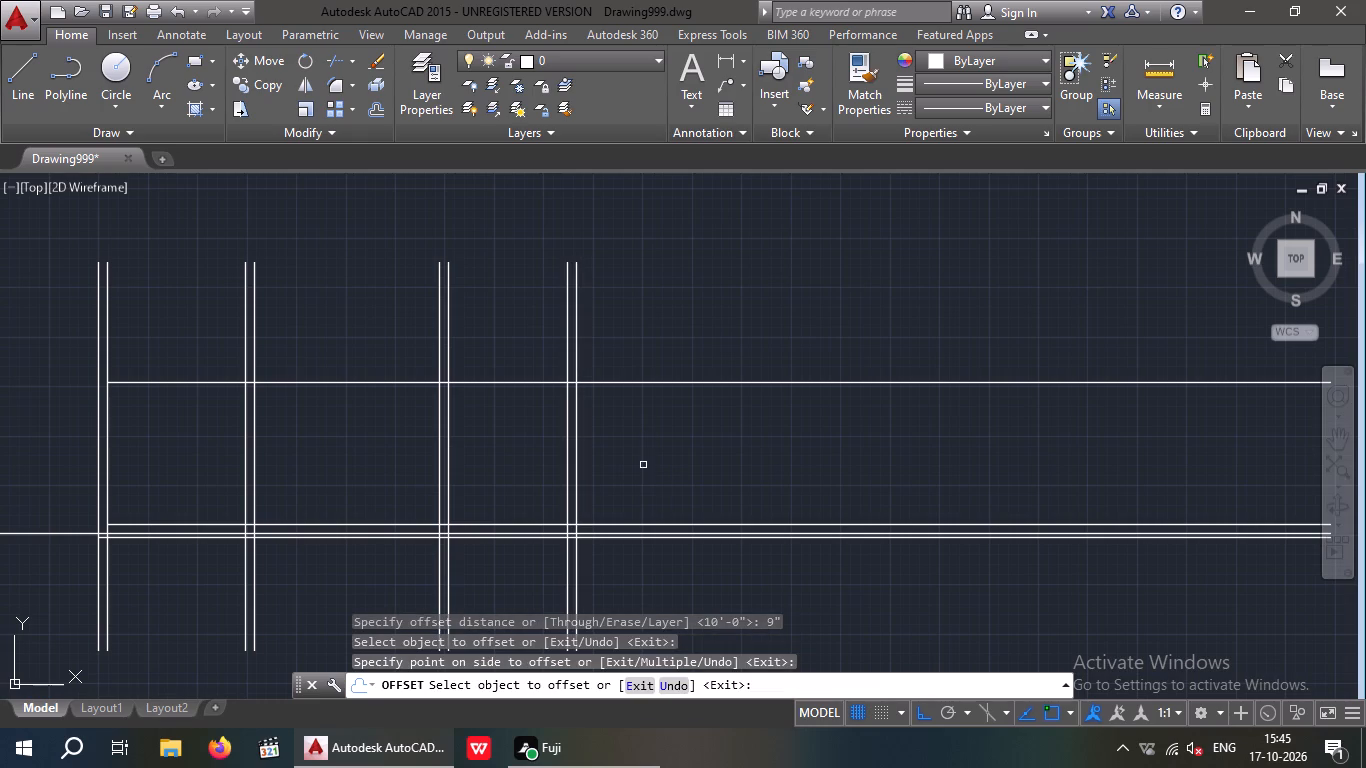
{"action": "key", "text": "Escape"}
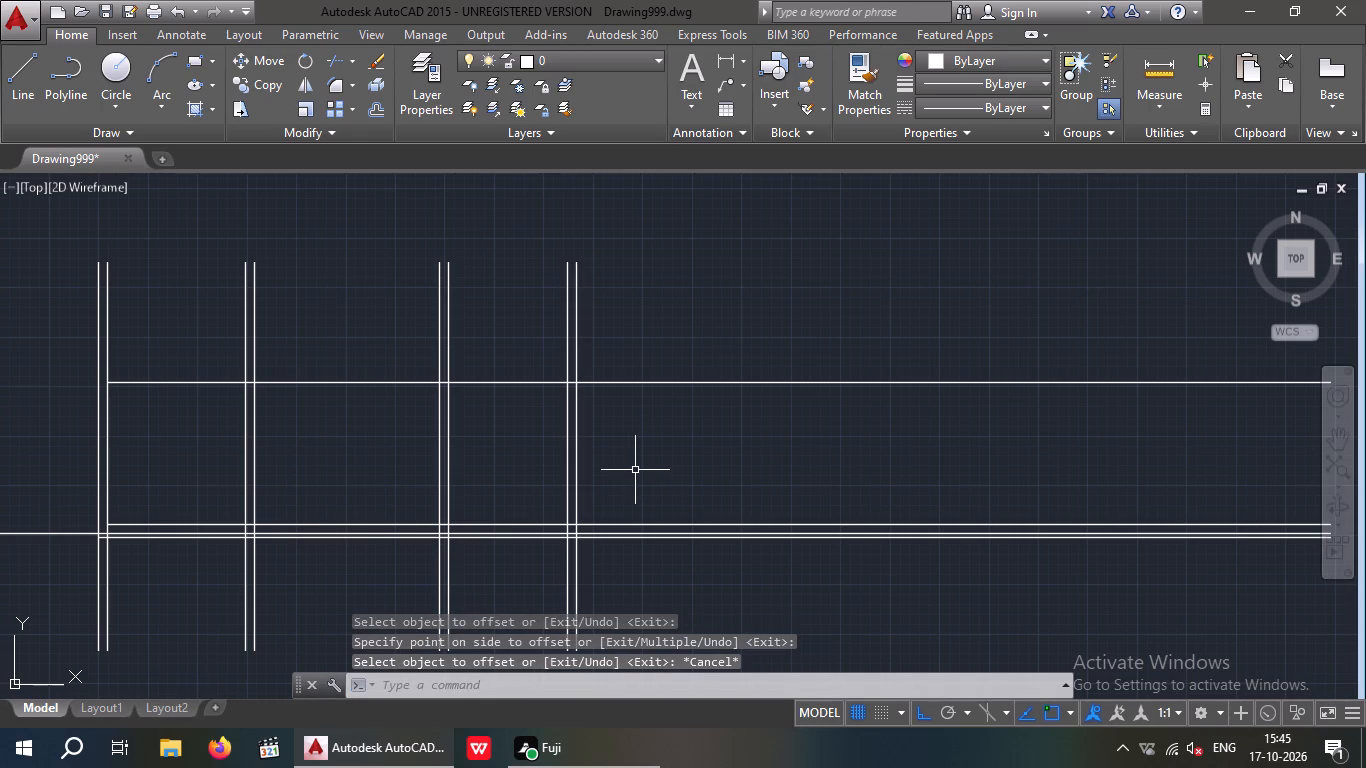
{"action": "key", "text": "Escape"}
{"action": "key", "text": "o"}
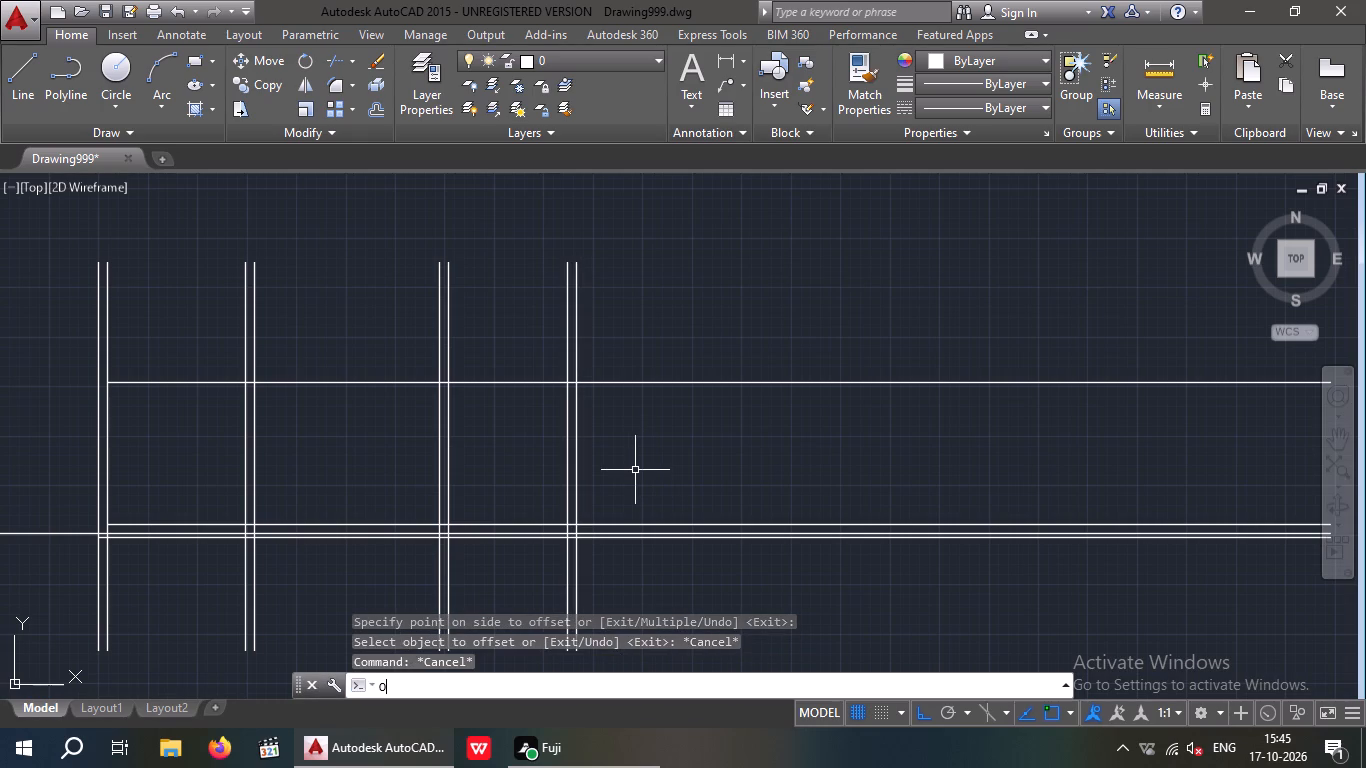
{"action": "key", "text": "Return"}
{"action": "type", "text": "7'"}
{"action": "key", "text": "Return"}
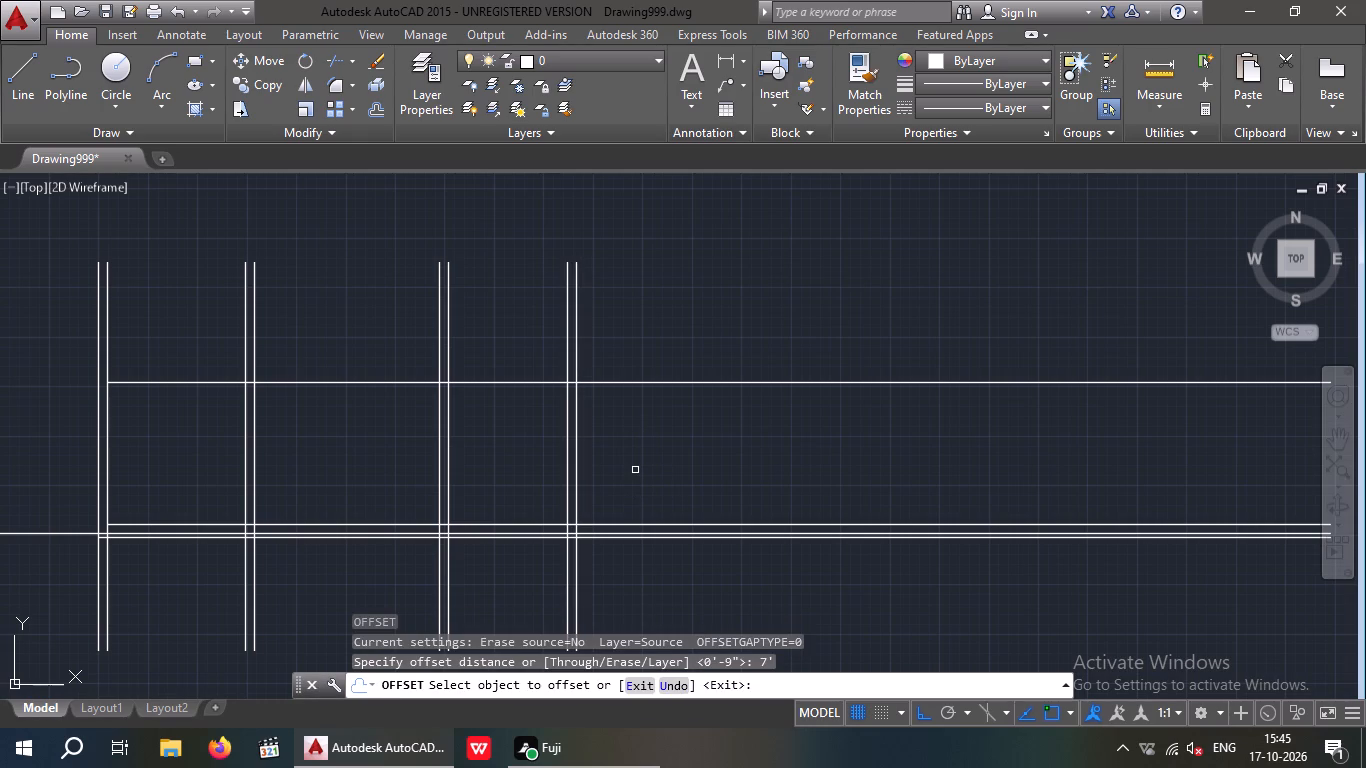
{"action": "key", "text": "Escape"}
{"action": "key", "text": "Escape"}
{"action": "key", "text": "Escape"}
Offset the right line of the fourth vertical wall pair 7' to the right.
{"action": "key", "text": "o"}
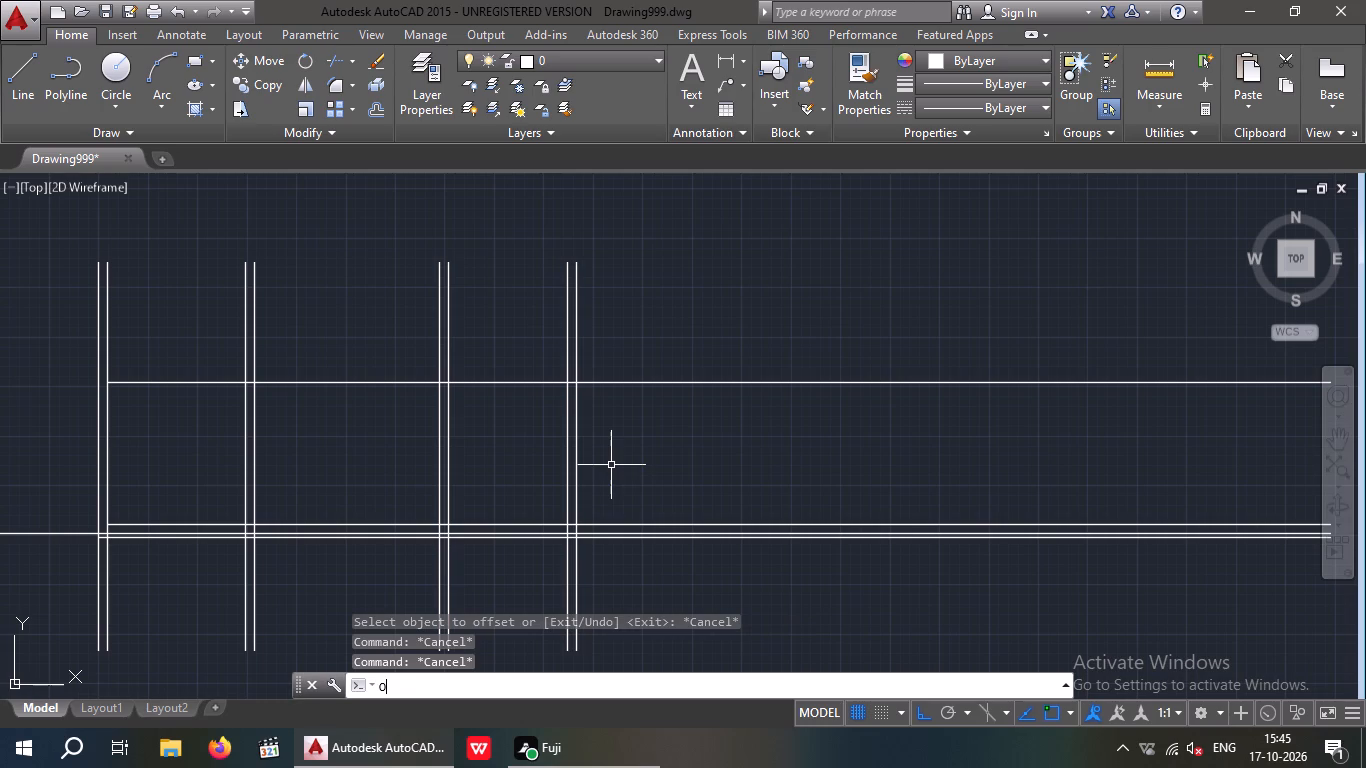
{"action": "key", "text": "Return"}
{"action": "key", "text": "7"}
{"action": "key", "text": "apostrophe"}
{"action": "key", "text": "Return"}
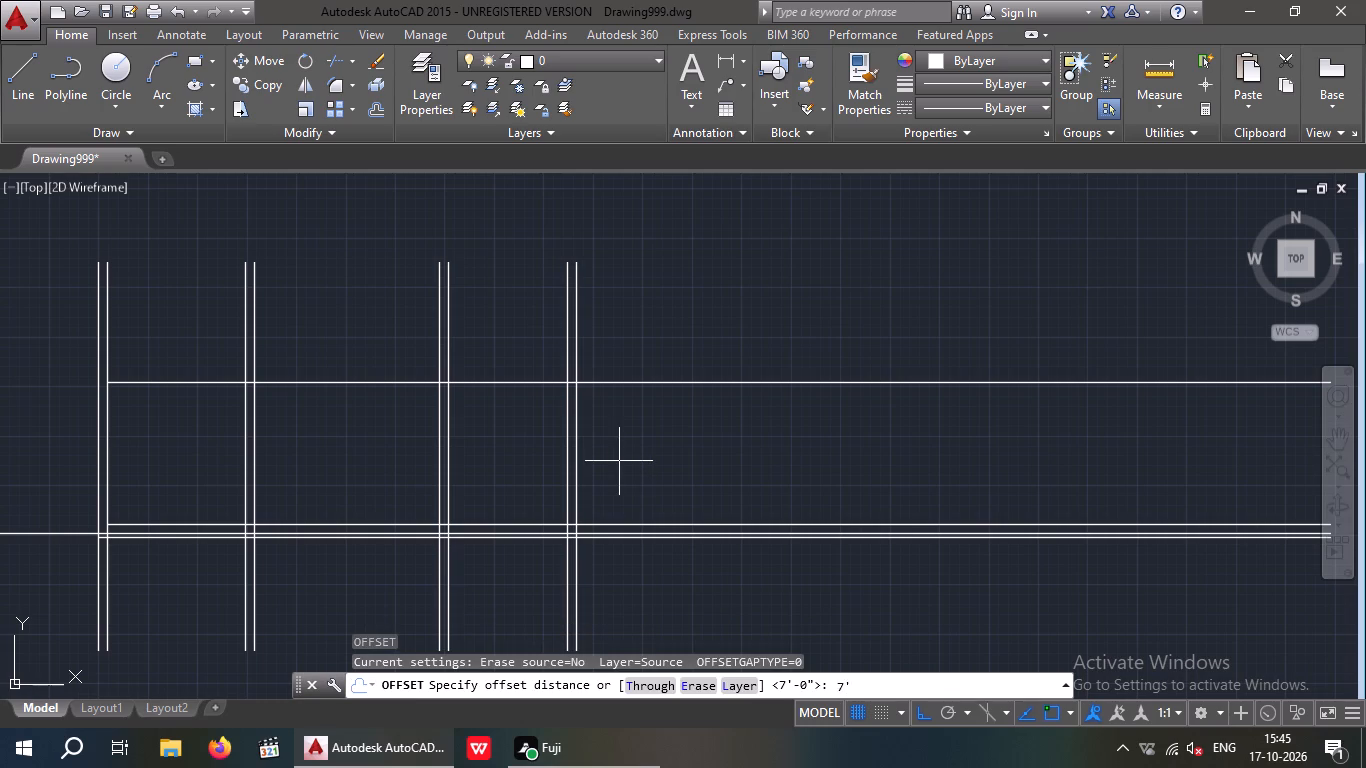
{"action": "left_click_drag", "start_coordinate": [578, 460], "coordinate": [606, 468]}
{"action": "left_click", "coordinate": [705, 469]}
{"action": "key", "text": "Escape"}
{"action": "key", "text": "Escape"}
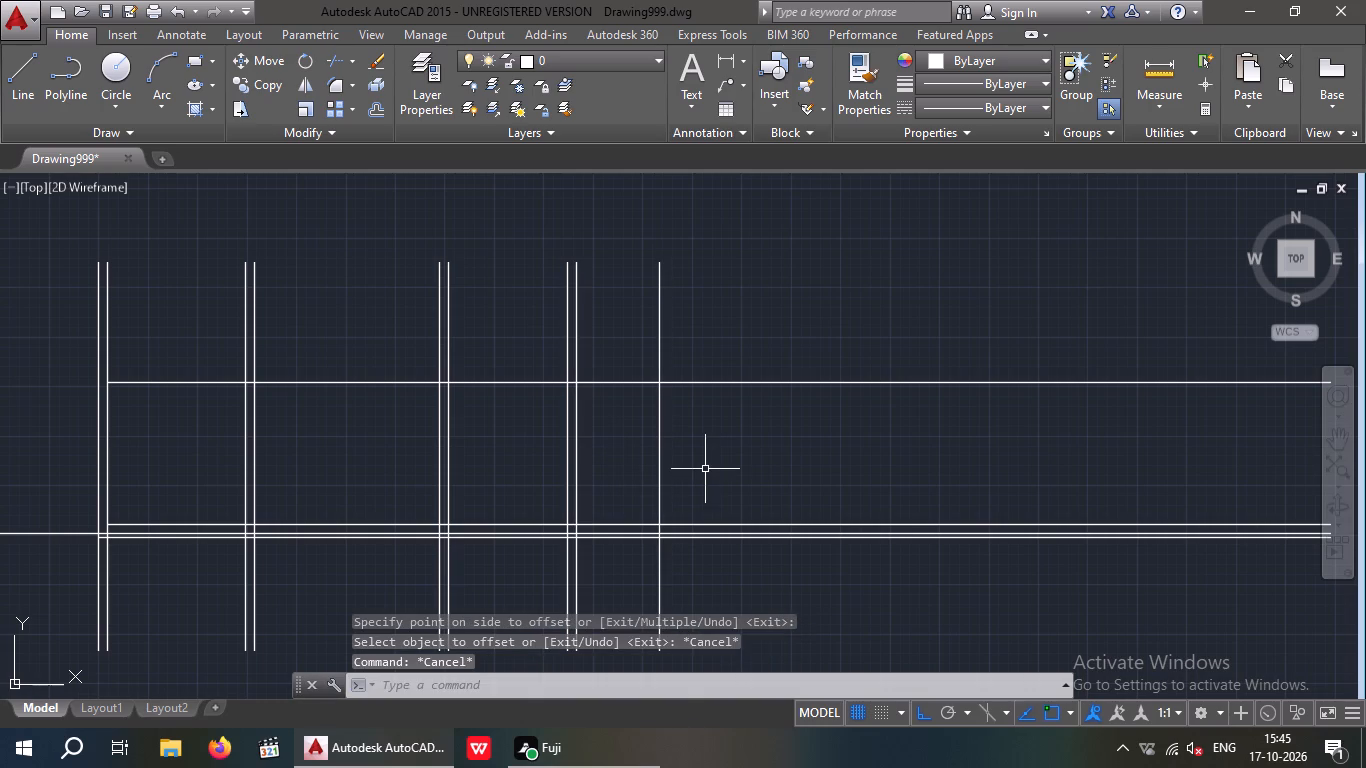
Offset the new rightmost vertical line 9" to the right to form the fifth vertical wall pair.
{"action": "key", "text": "o"}
{"action": "key", "text": "Return"}
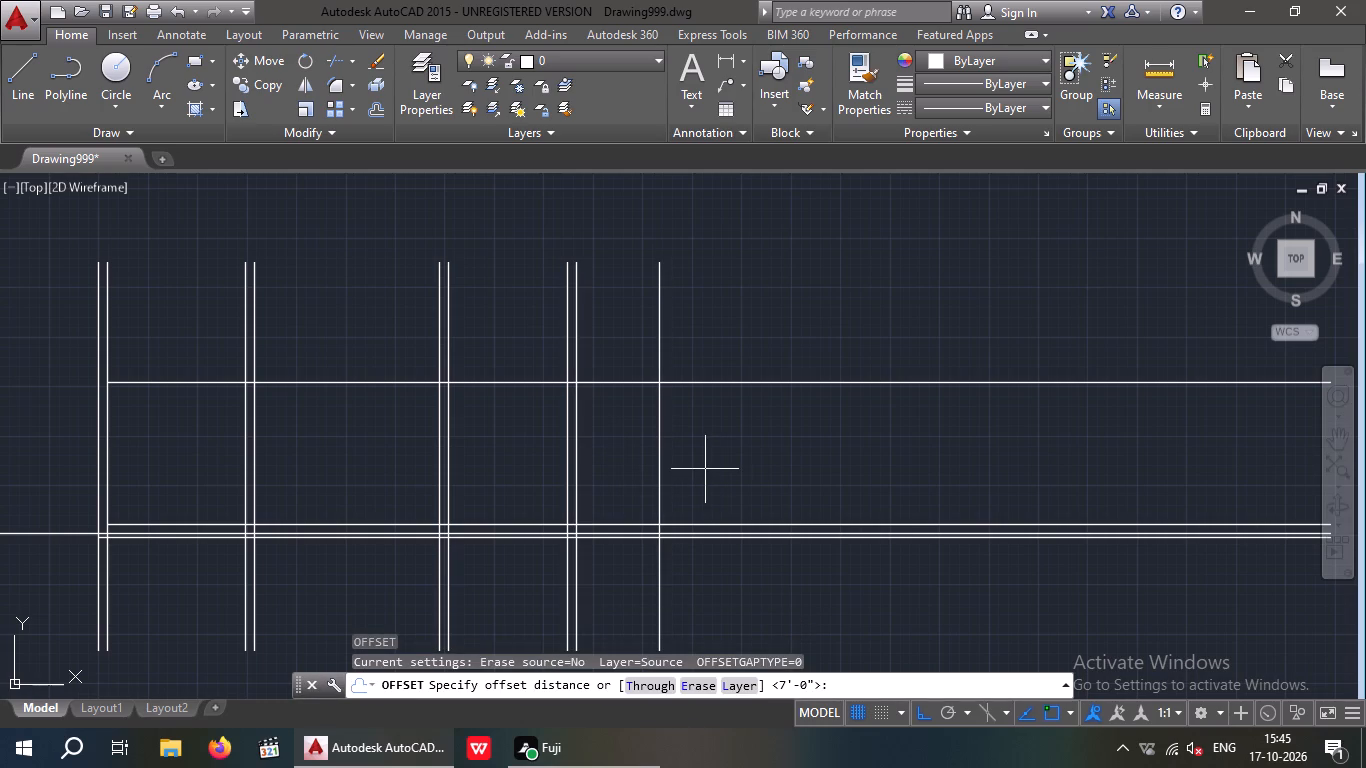
{"action": "key", "text": "9"}
{"action": "key", "text": "shift+quotedbl"}
{"action": "key", "text": "Return"}
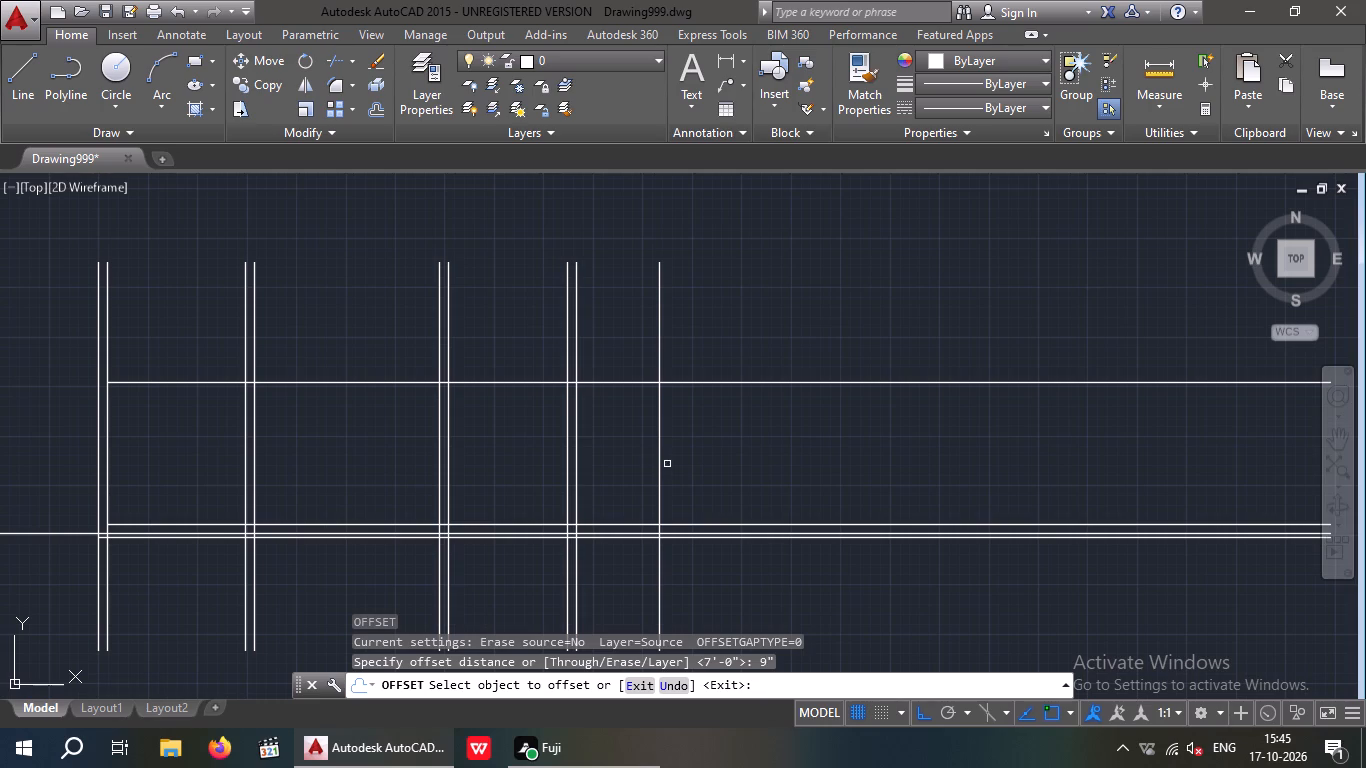
{"action": "left_click_drag", "start_coordinate": [661, 462], "coordinate": [688, 468]}
{"action": "left_click", "coordinate": [728, 467]}
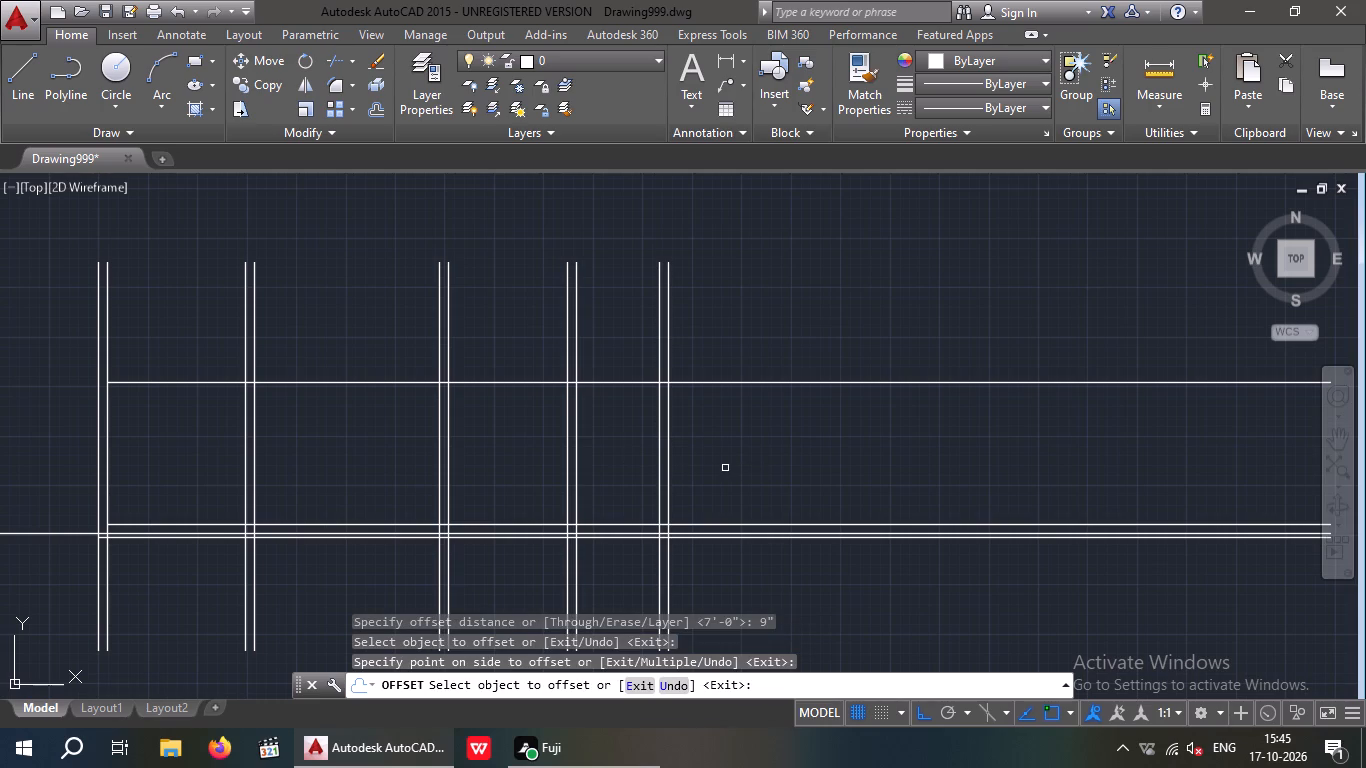
{"action": "key", "text": "Escape"}
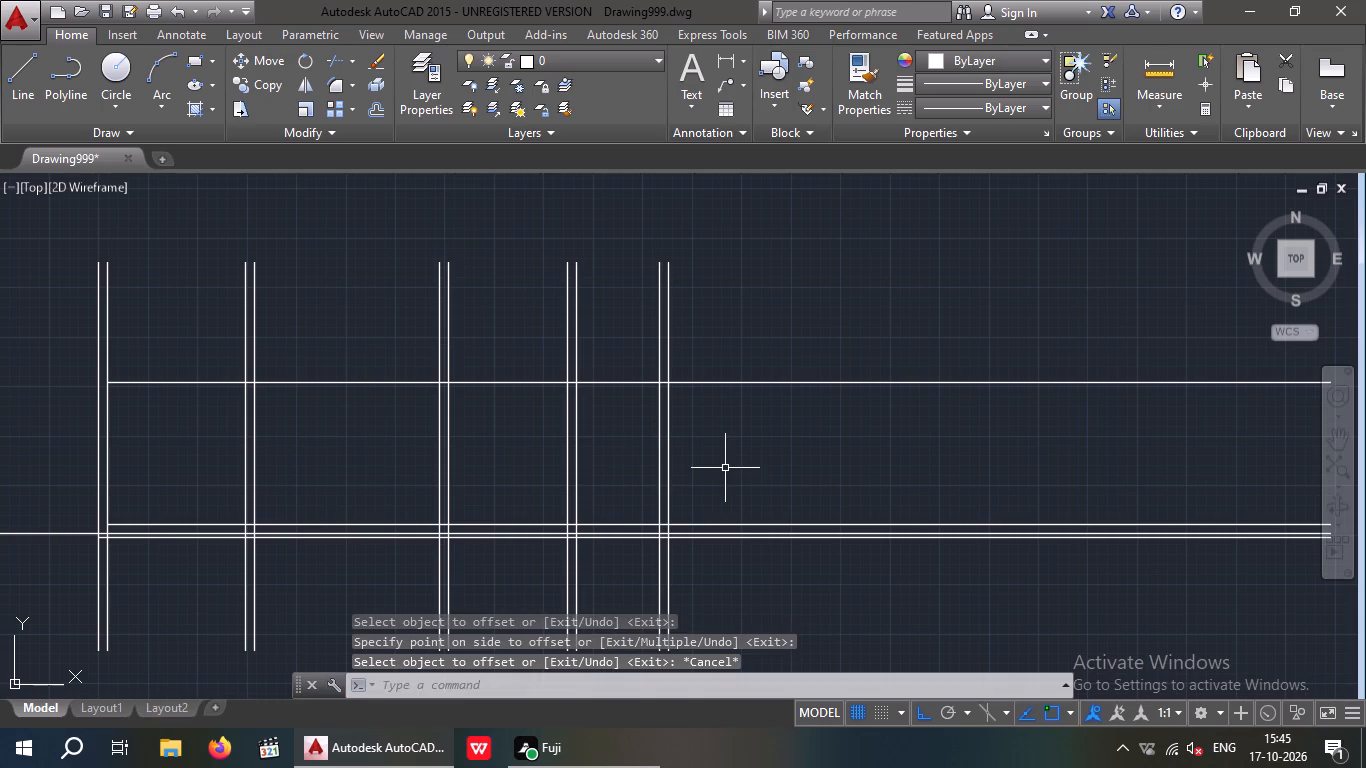
Offset the right line of the fifth vertical wall pair 13' to the right.
{"action": "key", "text": "o"}
{"action": "key", "text": "Return"}
{"action": "type", "text": "13'"}
{"action": "key", "text": "Return"}
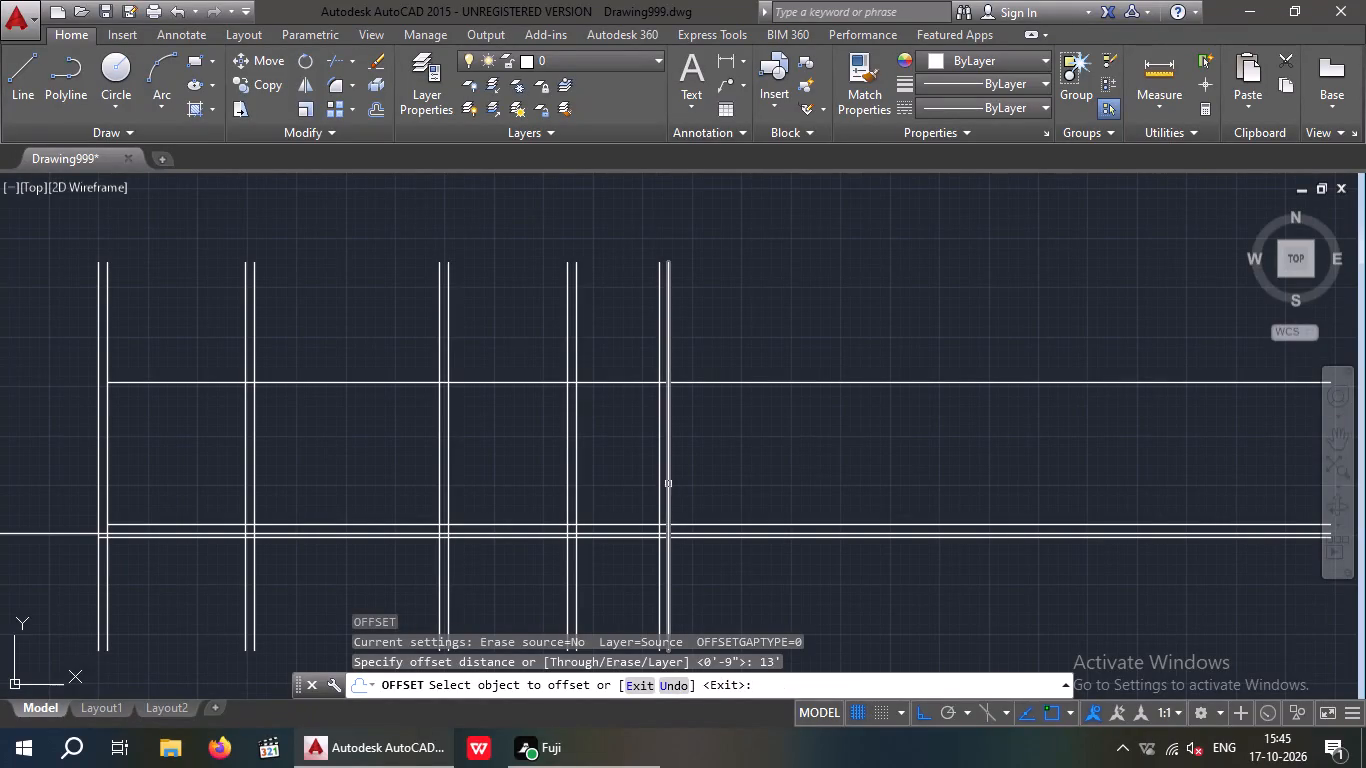
{"action": "left_click_drag", "start_coordinate": [668, 484], "coordinate": [704, 486]}
{"action": "left_click", "coordinate": [806, 473]}
{"action": "key", "text": "Escape"}
{"action": "key", "text": "Escape"}
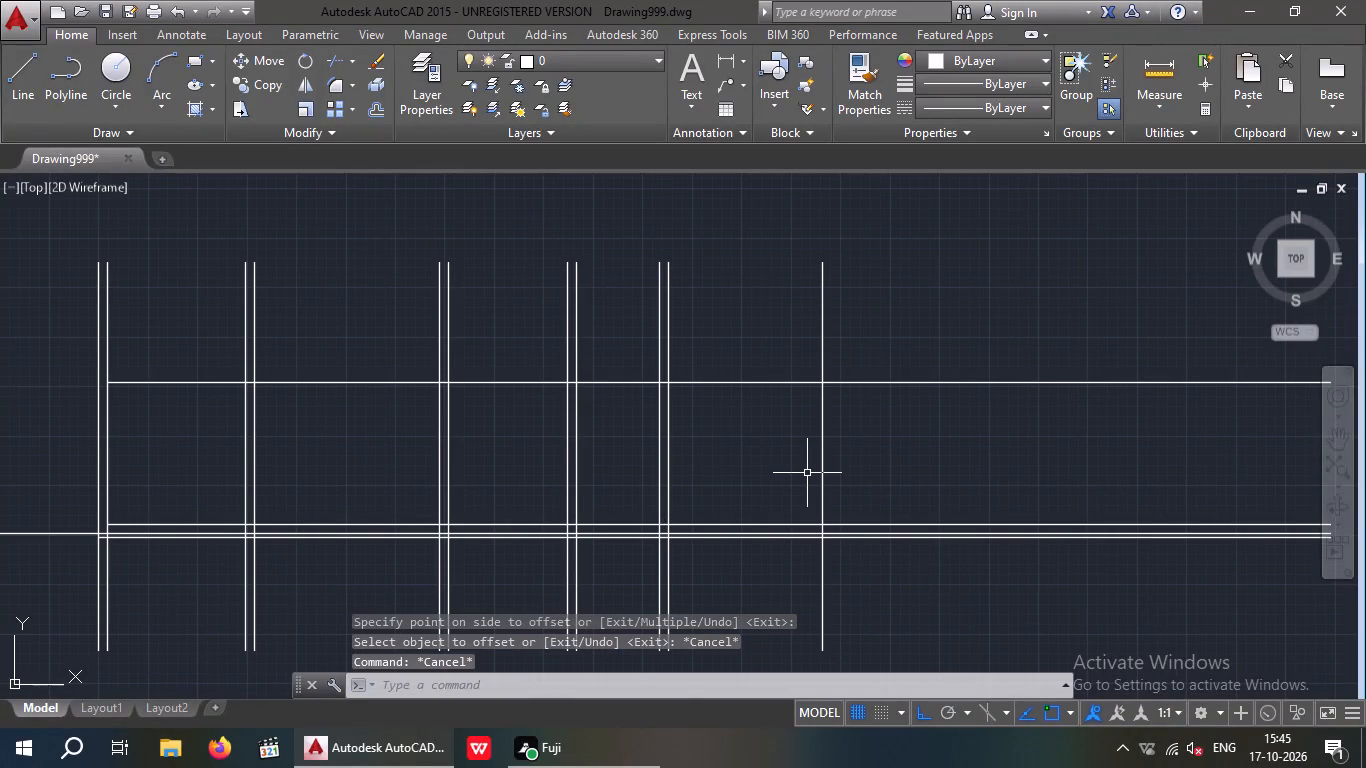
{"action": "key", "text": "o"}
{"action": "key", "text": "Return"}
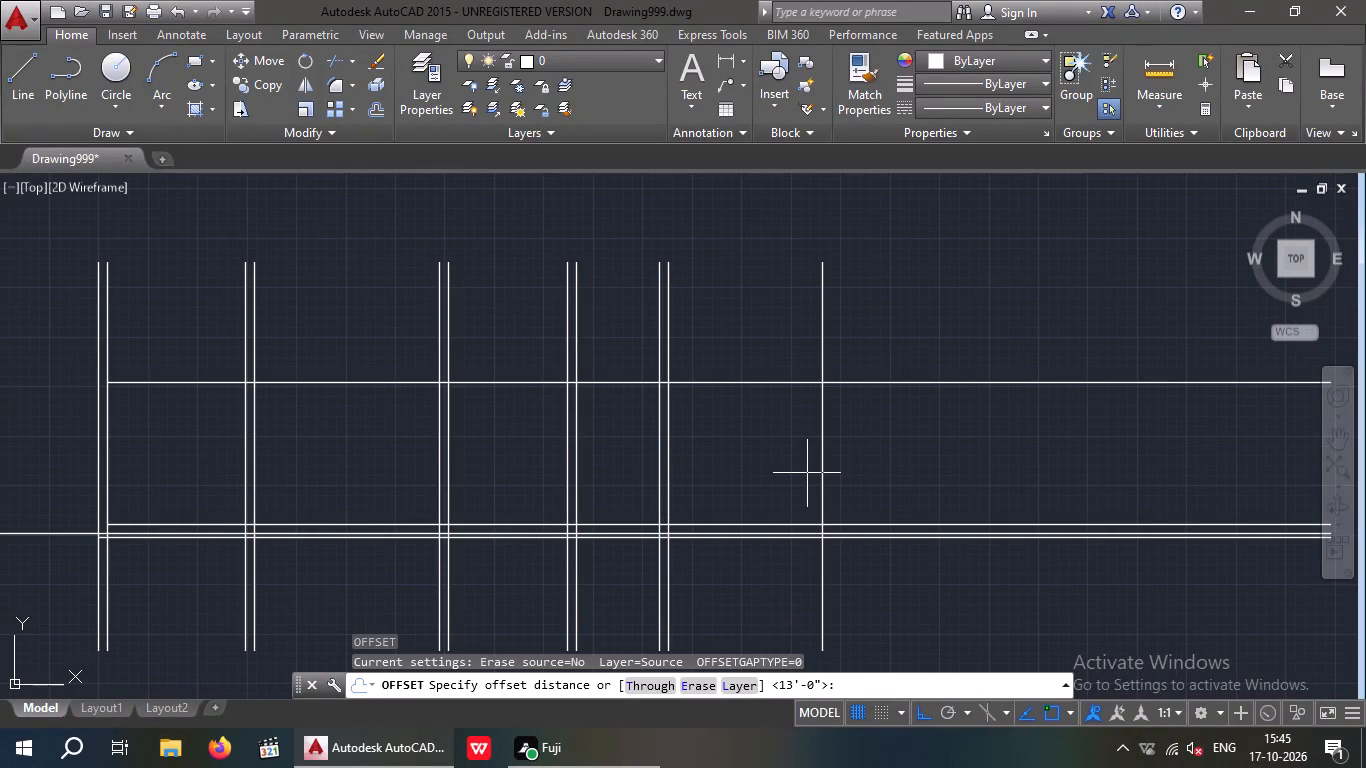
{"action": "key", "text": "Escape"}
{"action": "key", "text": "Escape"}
Offset the new rightmost vertical line 9" to the right to form the sixth vertical wall pair.
{"action": "key", "text": "o"}
{"action": "key", "text": "Return"}
{"action": "type", "text": "12"}
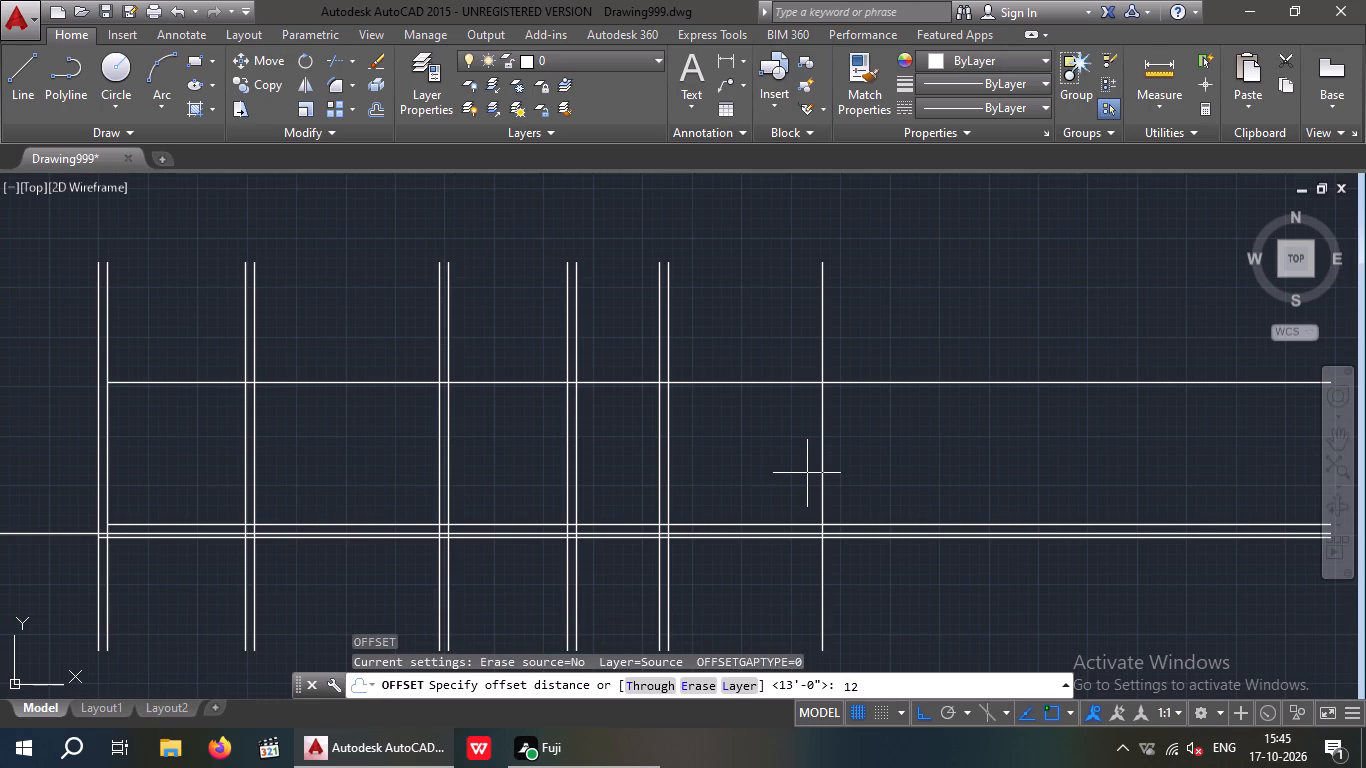
{"action": "key", "text": "BackSpace"}
{"action": "key", "text": "BackSpace"}
{"action": "key", "text": "9"}
{"action": "key", "text": "shift+quotedbl"}
{"action": "key", "text": "Return"}
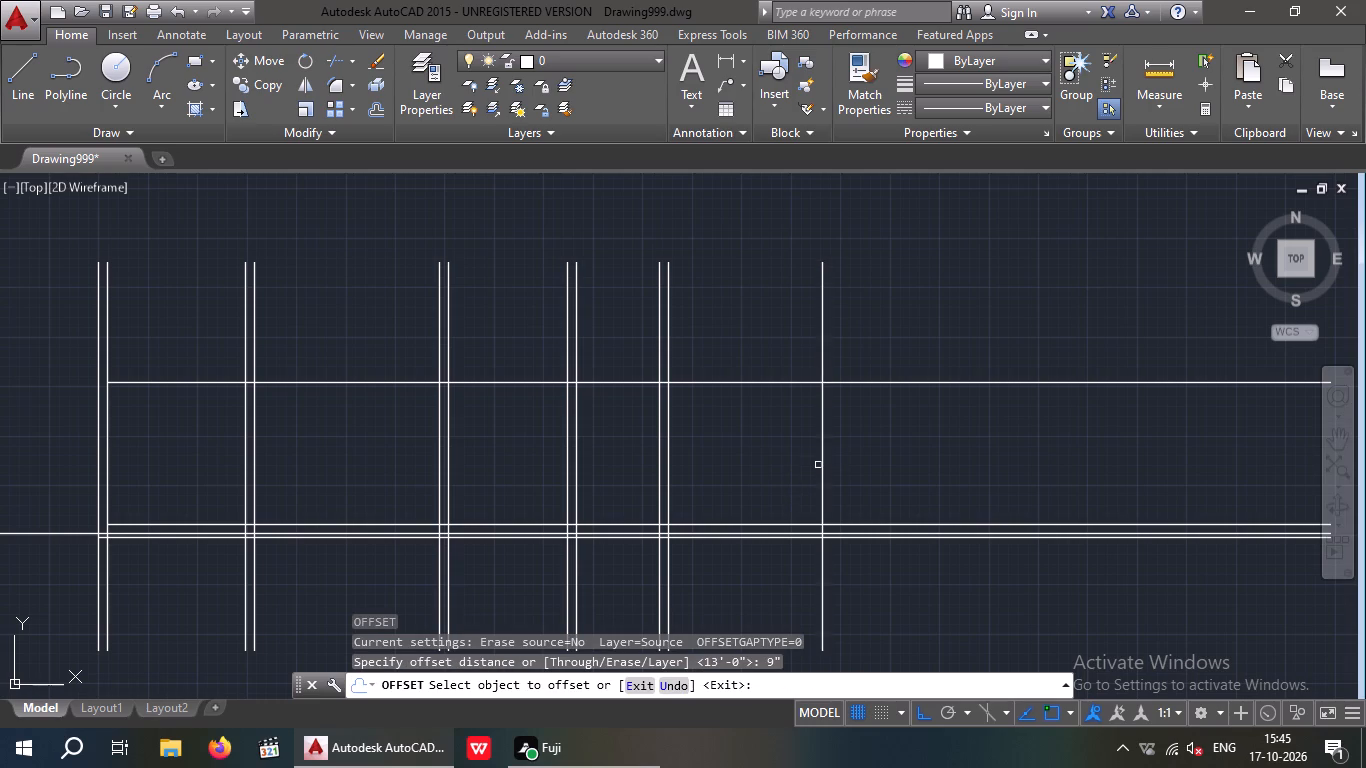
{"action": "left_click", "coordinate": [824, 464]}
{"action": "left_click", "coordinate": [899, 467]}
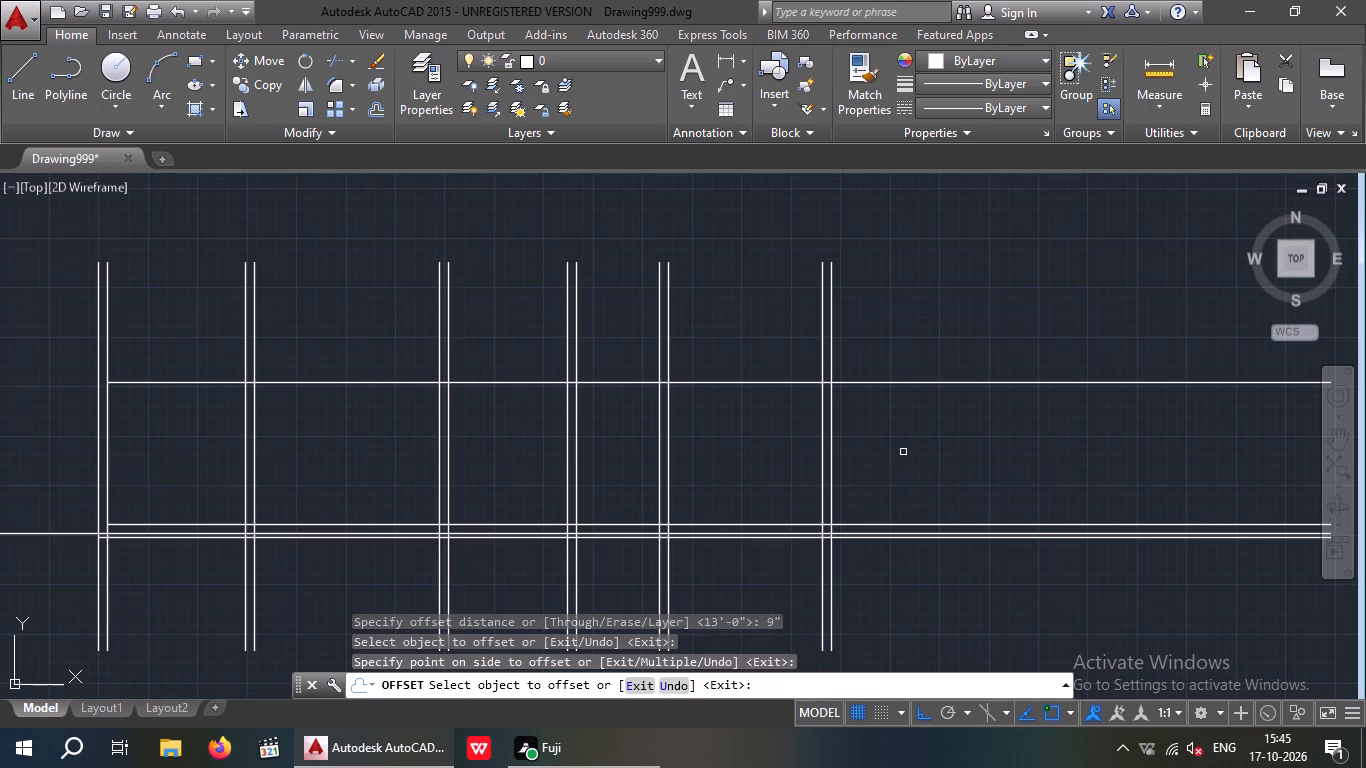
{"action": "key", "text": "Escape"}
{"action": "key", "text": "Escape"}
Trim off the ends of all horizontal lines that extend past the outer line of the sixth vertical wall pair.
{"action": "key", "text": "t"}
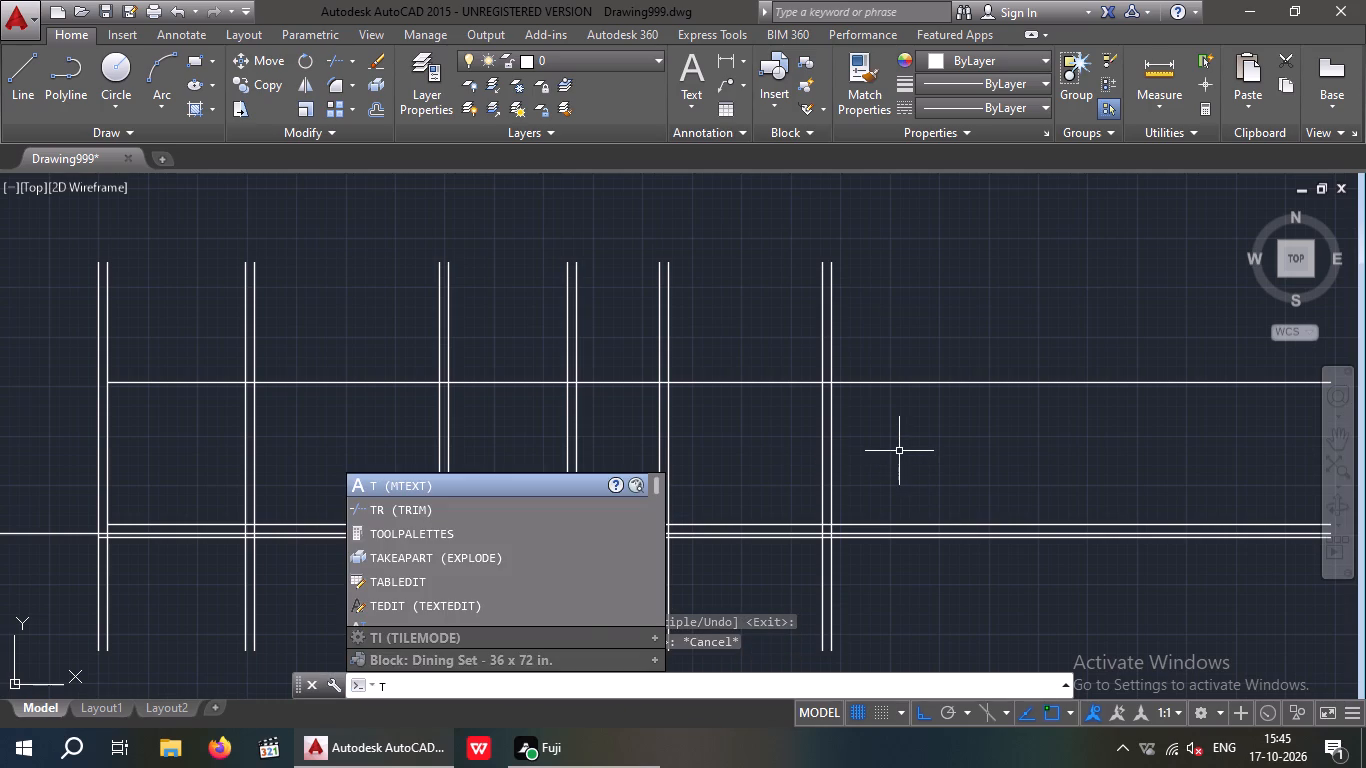
{"action": "key", "text": "r"}
{"action": "key", "text": "space"}
{"action": "key", "text": "space"}
{"action": "left_click_drag", "start_coordinate": [978, 599], "coordinate": [951, 559]}
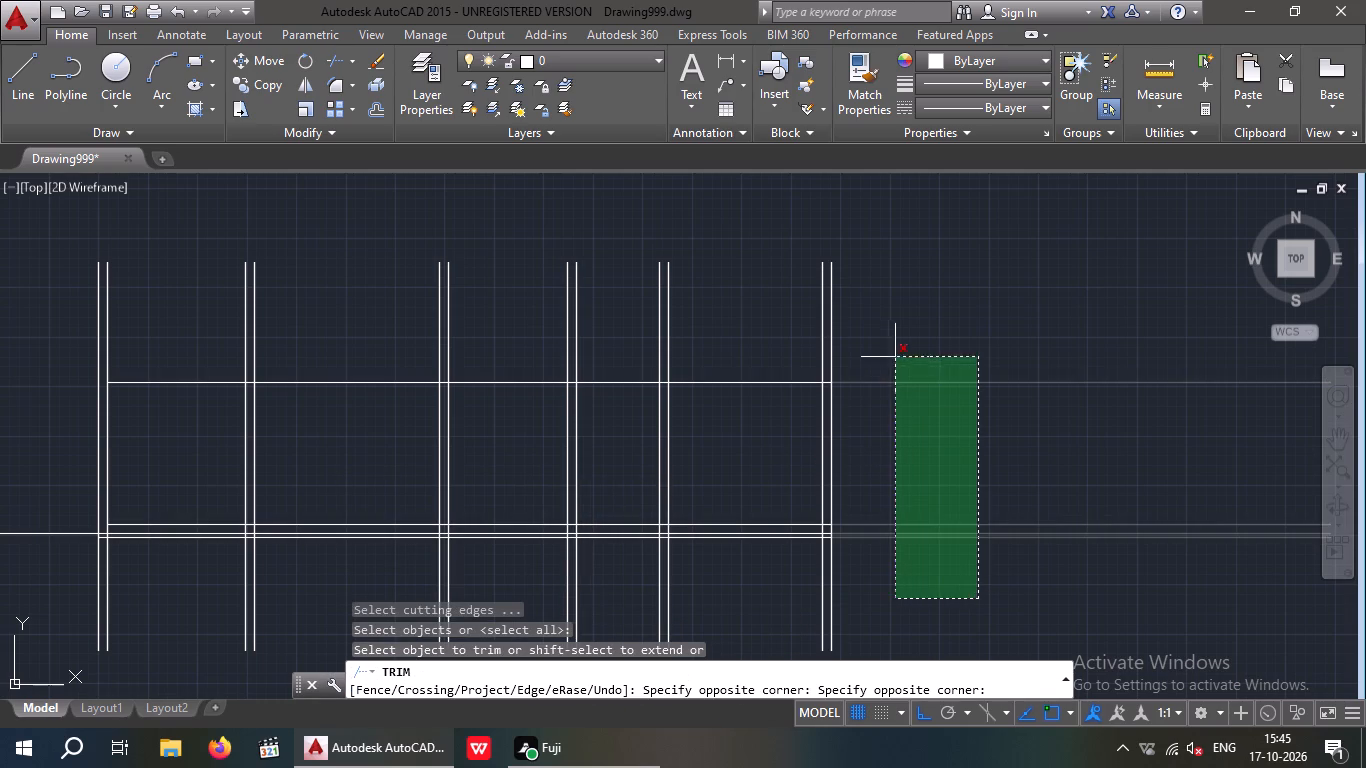
{"action": "left_click", "coordinate": [895, 351]}
{"action": "middle_click_drag", "start_coordinate": [920, 426], "coordinate": [945, 319]}
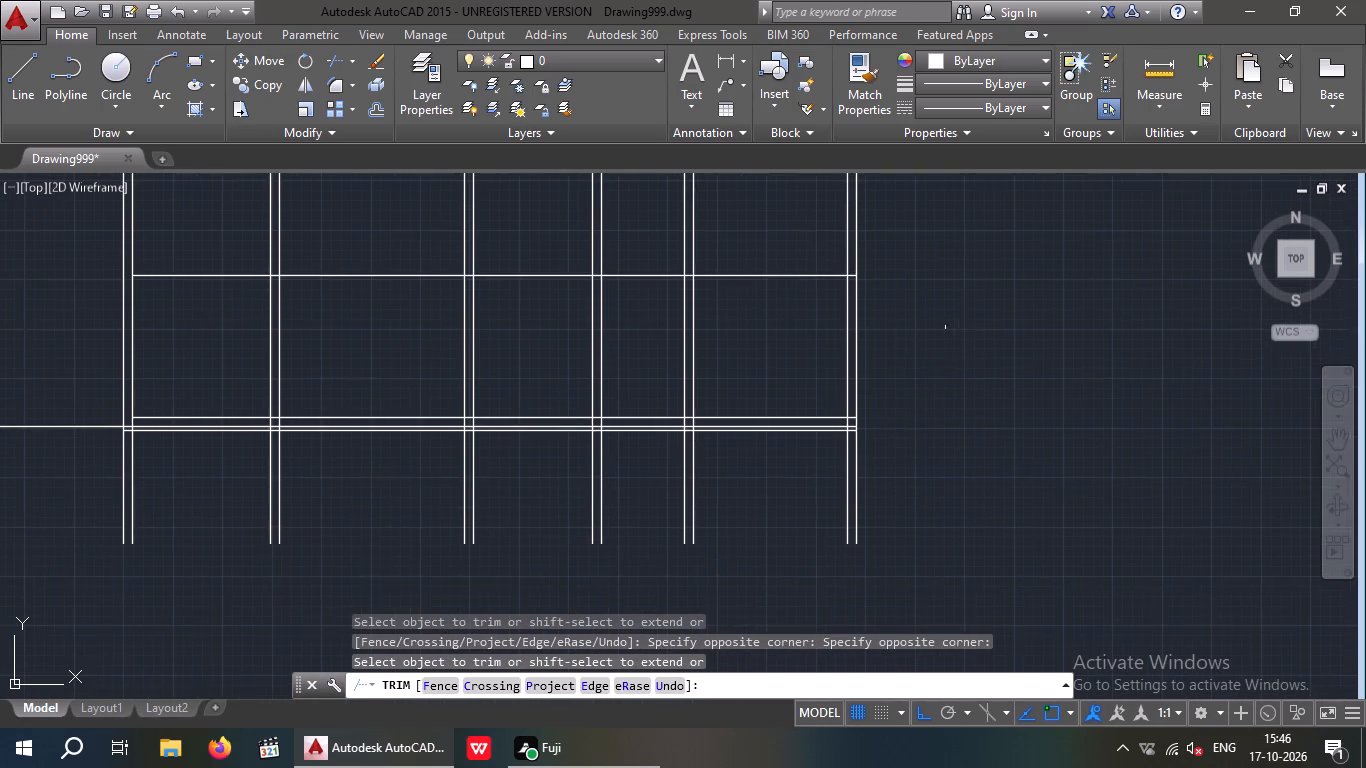
{"action": "scroll", "coordinate": [948, 339], "scroll_direction": "down", "scroll_amount": 1}
{"action": "middle_click_drag", "start_coordinate": [957, 393], "coordinate": [976, 445]}
{"action": "middle_click_drag", "start_coordinate": [553, 571], "coordinate": [545, 630]}
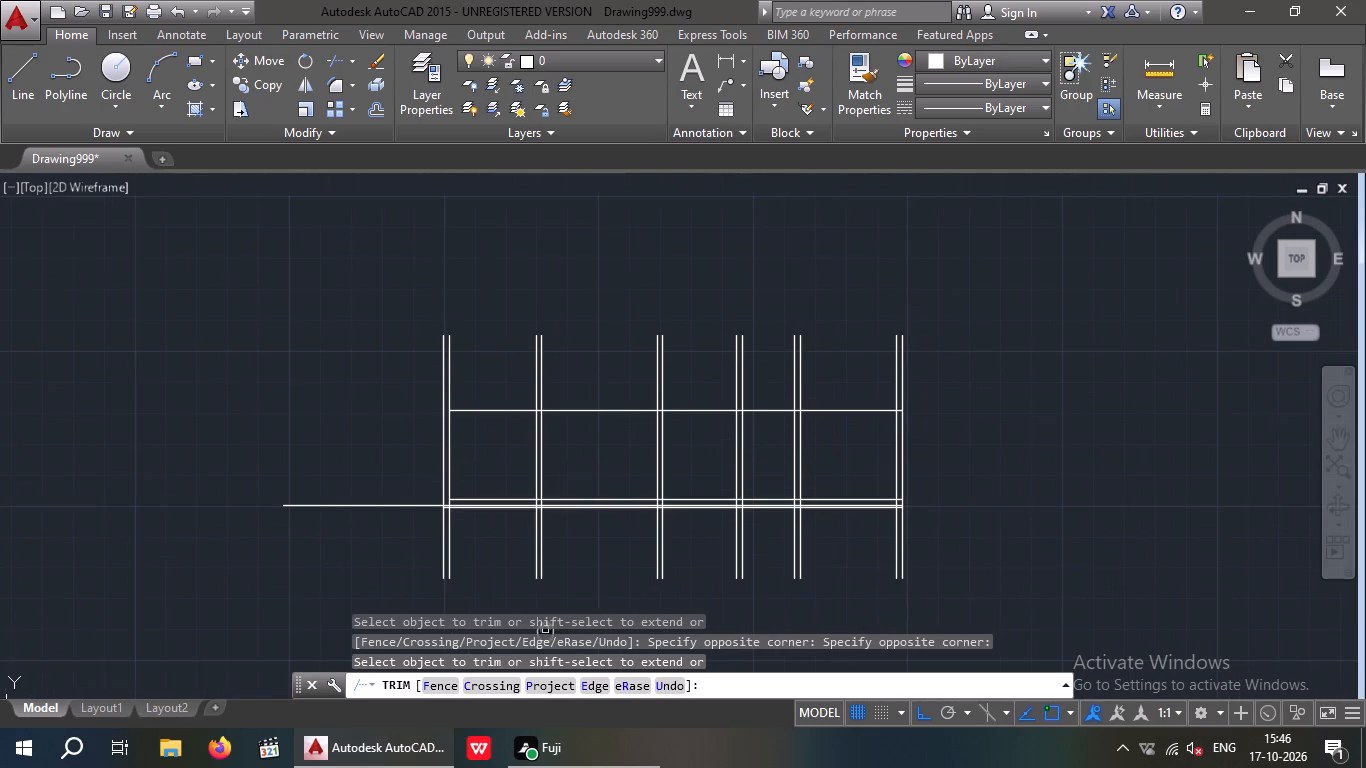
{"action": "key", "text": "Escape"}
{"action": "key", "text": "Escape"}
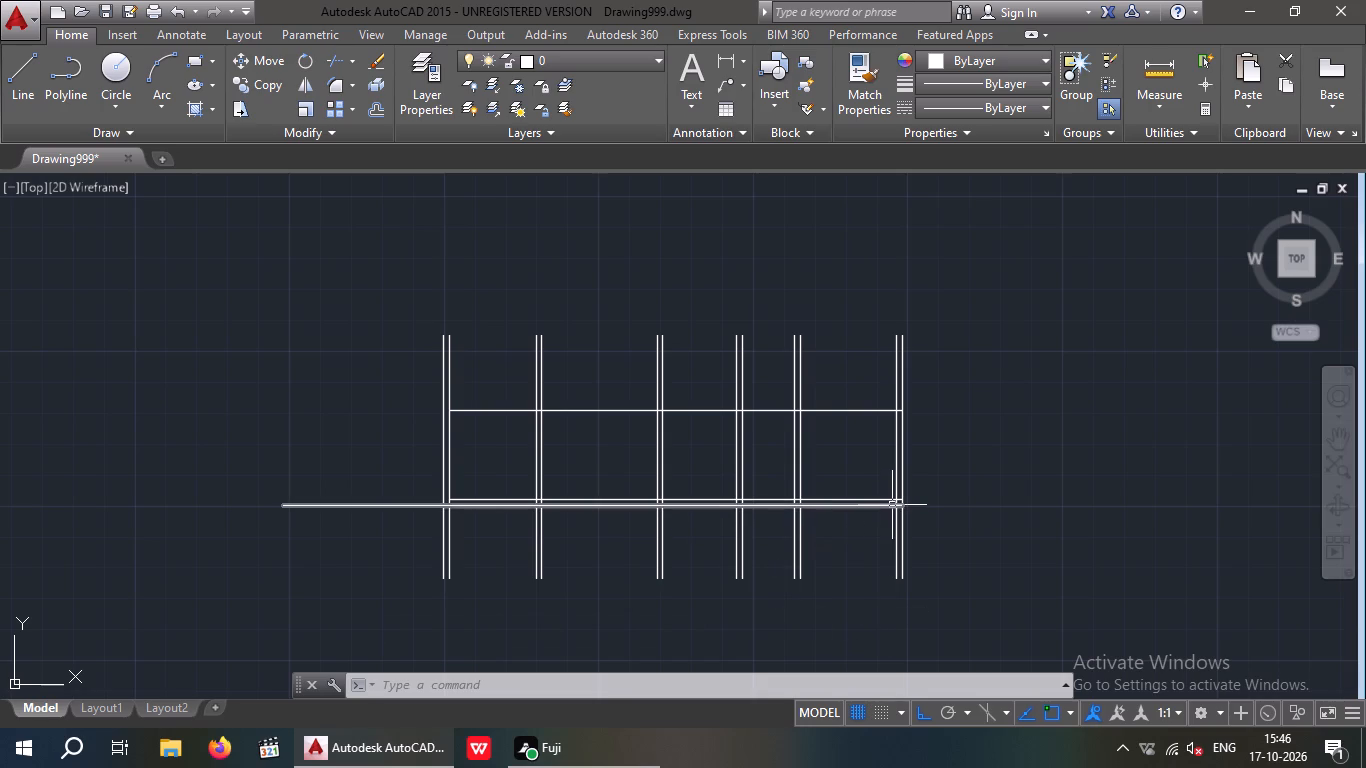
Offset the upper horizontal line 6" upward to form a double-line wall.
{"action": "key", "text": "o"}
{"action": "key", "text": "Return"}
{"action": "type", "text": "6\""}
{"action": "key", "text": "Return"}
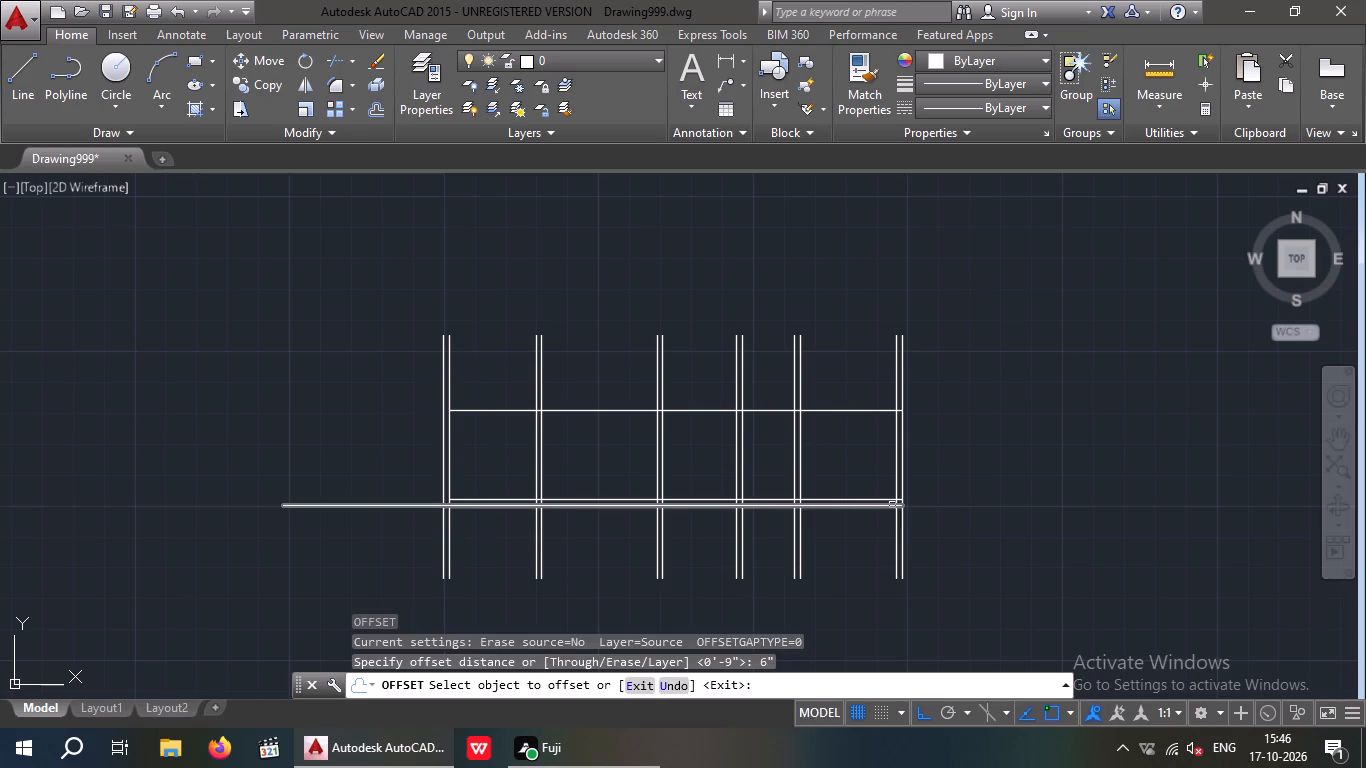
{"action": "left_click", "coordinate": [856, 411]}
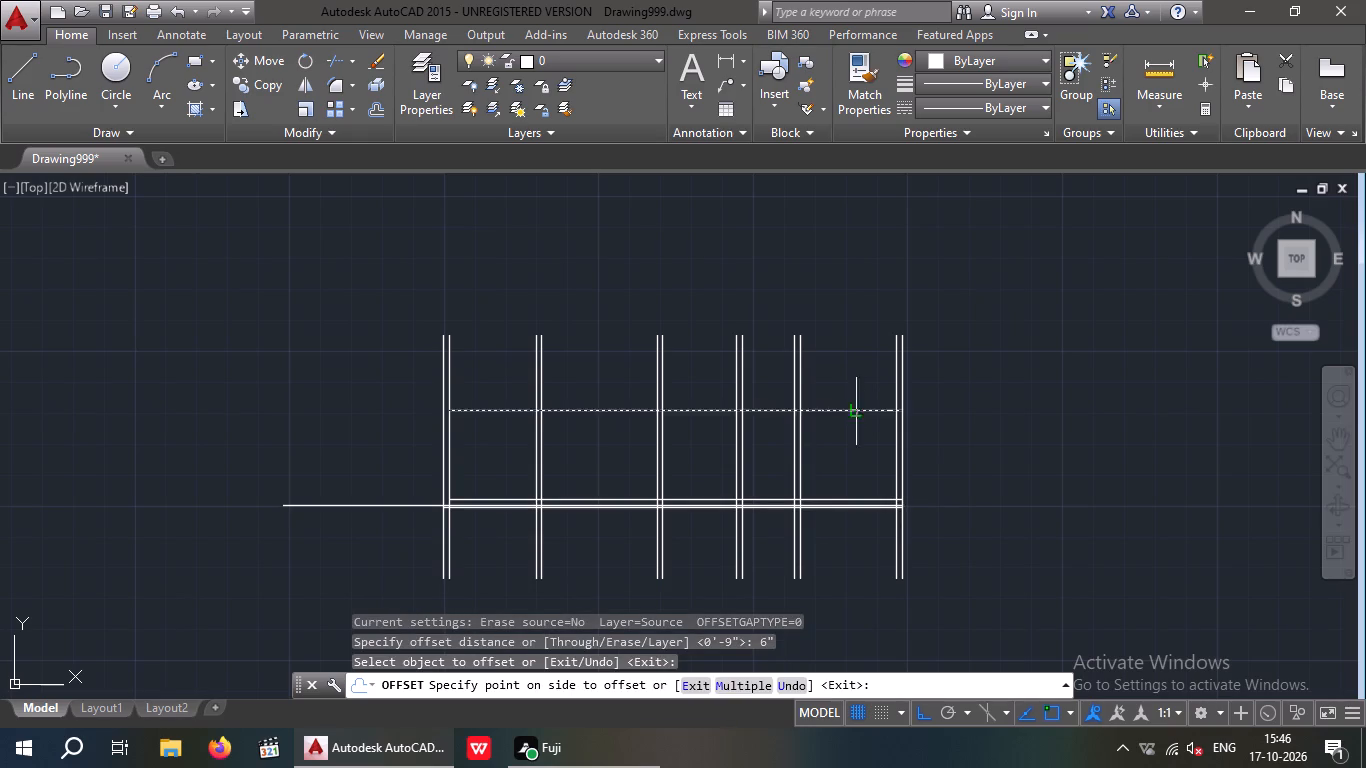
{"action": "left_click", "coordinate": [862, 384]}
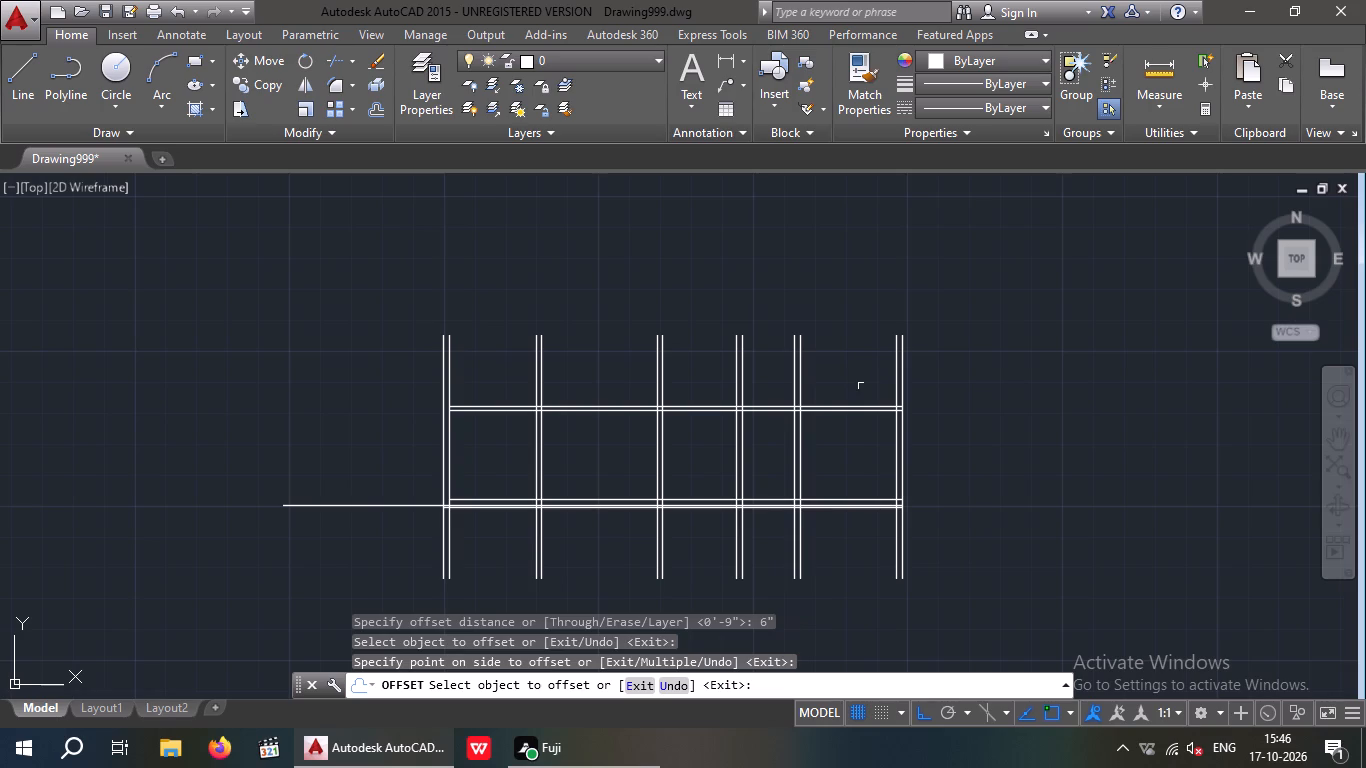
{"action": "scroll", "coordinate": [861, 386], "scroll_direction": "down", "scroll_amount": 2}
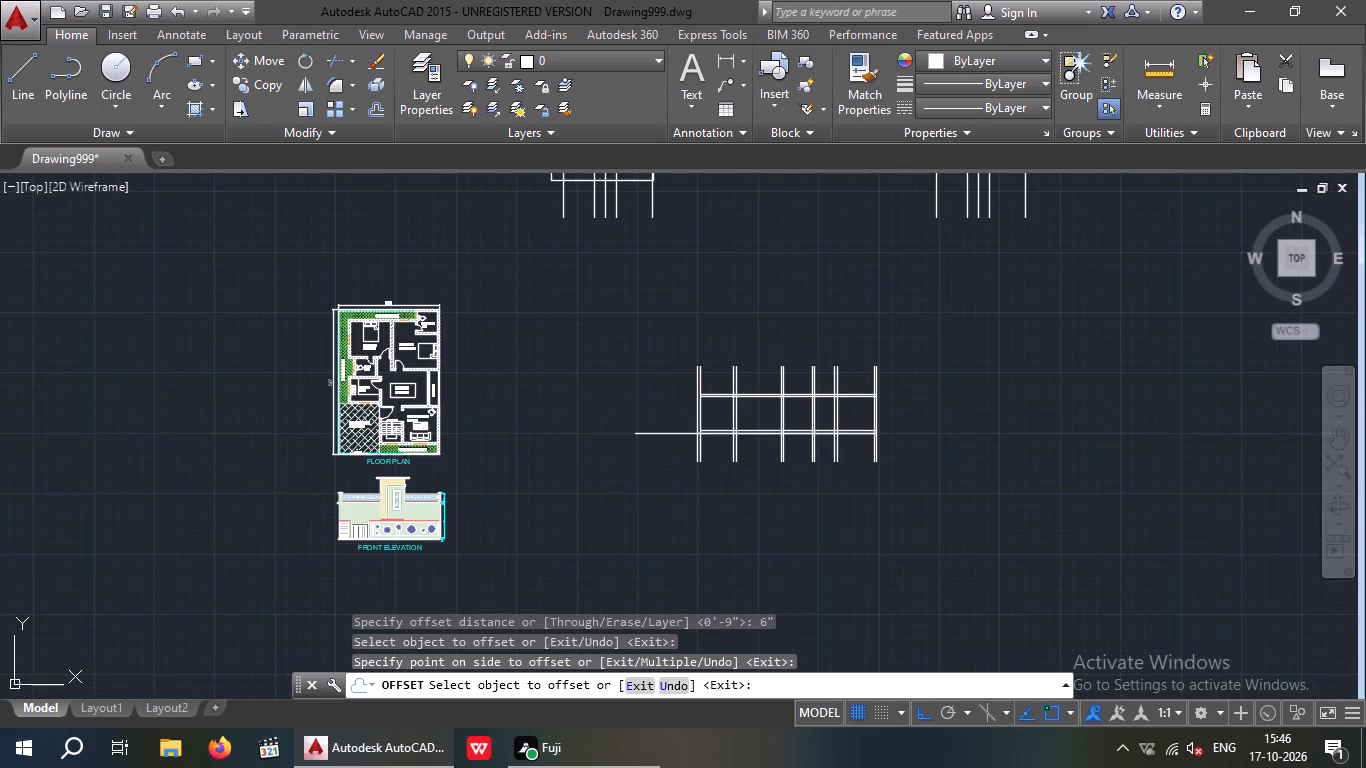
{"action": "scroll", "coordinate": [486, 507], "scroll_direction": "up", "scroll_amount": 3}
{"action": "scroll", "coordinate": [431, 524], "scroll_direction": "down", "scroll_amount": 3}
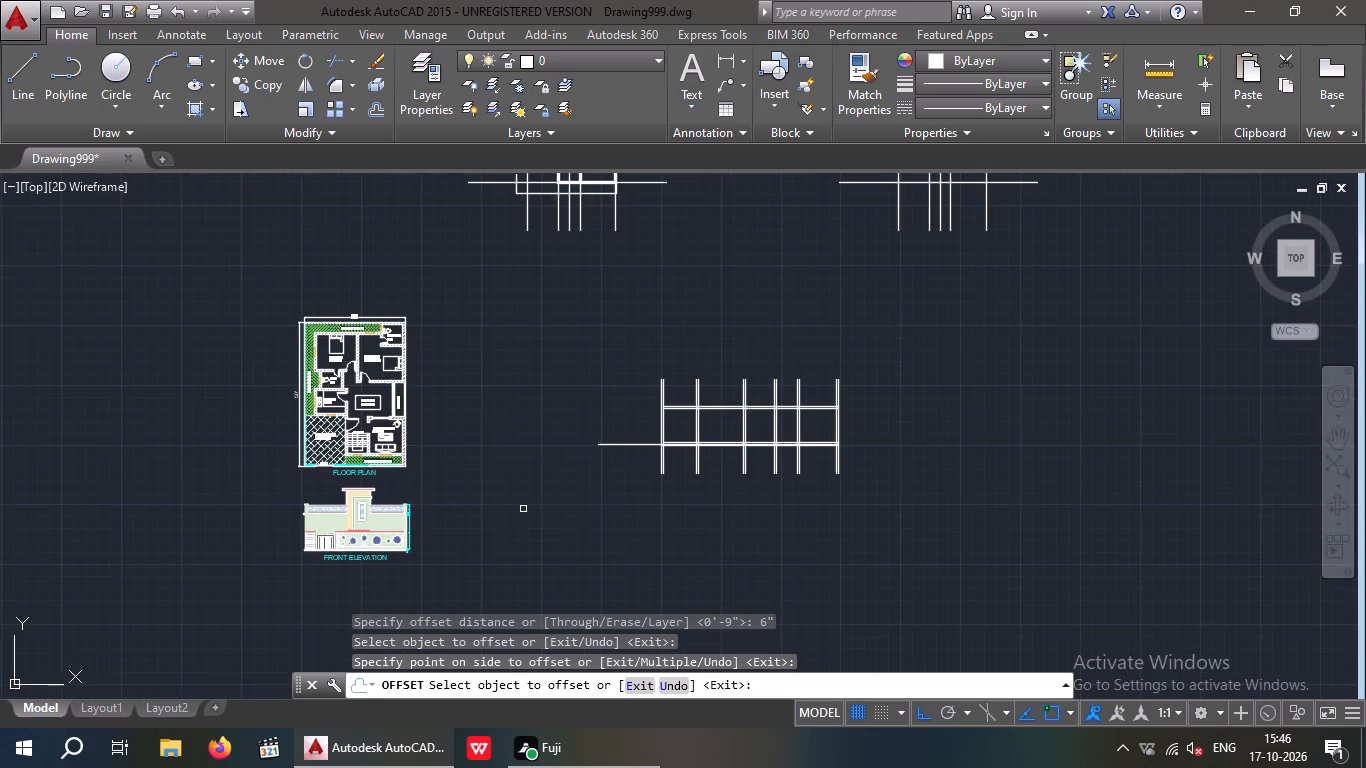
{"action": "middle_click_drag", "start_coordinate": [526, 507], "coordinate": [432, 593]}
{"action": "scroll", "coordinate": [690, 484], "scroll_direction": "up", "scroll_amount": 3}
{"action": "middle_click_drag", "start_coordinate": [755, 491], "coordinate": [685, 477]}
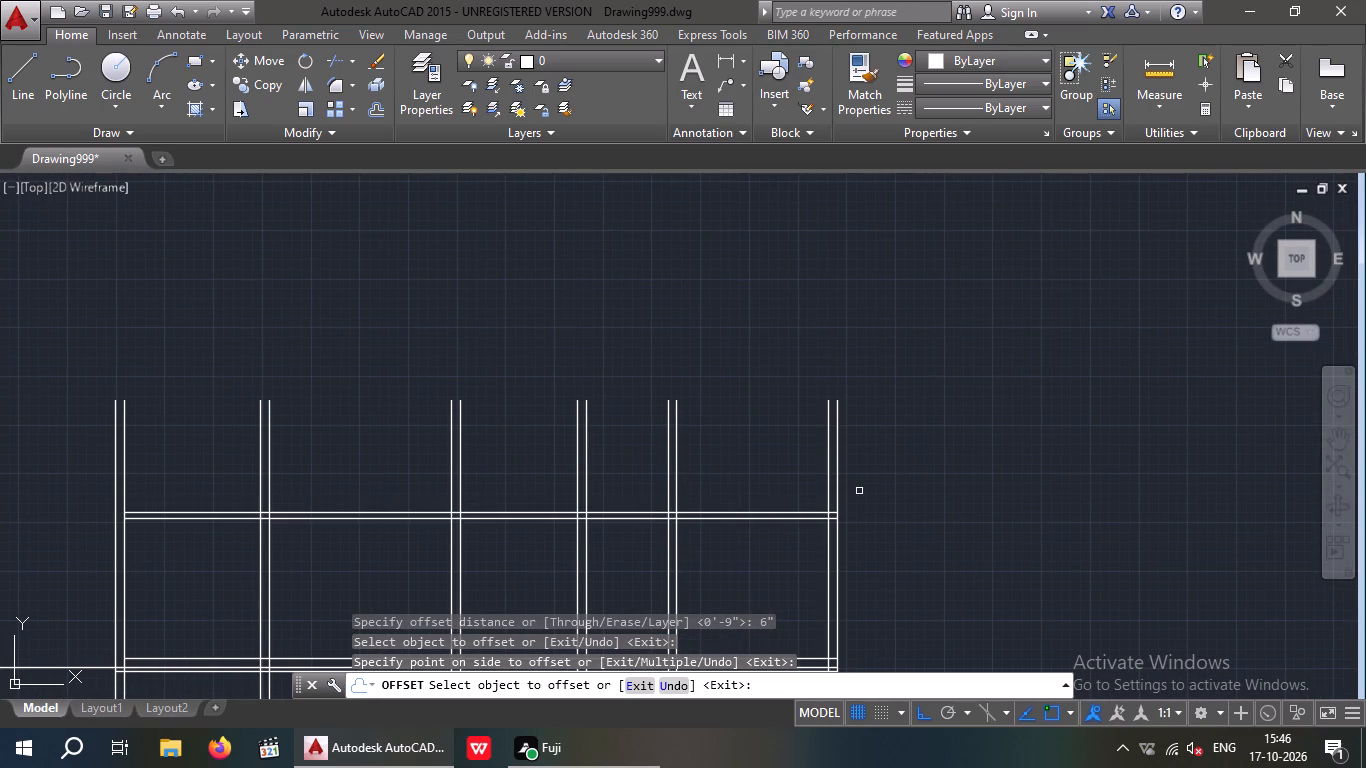
Trim the vertical lines above the top wall, keeping only the outermost line on each side of the plan.
{"action": "key", "text": "Escape"}
{"action": "key", "text": "Escape"}
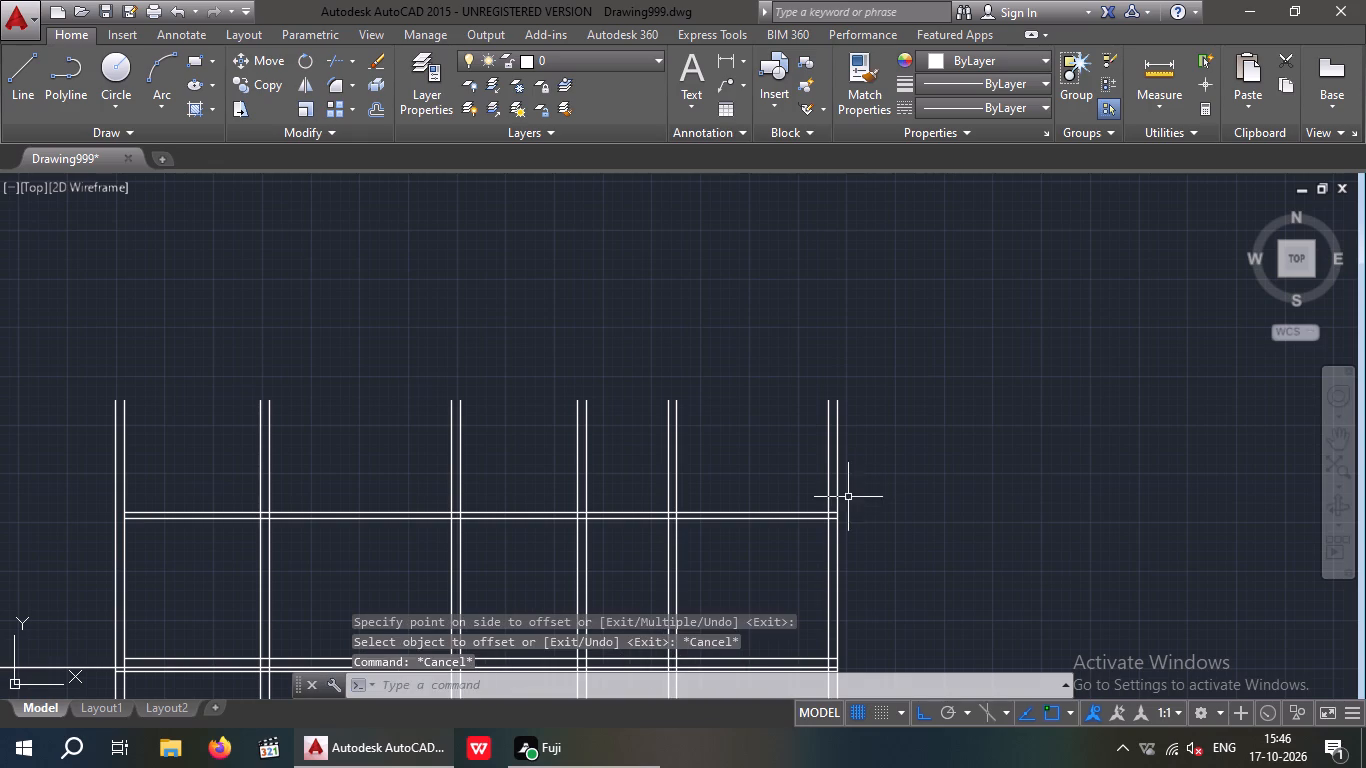
{"action": "scroll", "coordinate": [831, 496], "scroll_direction": "up", "scroll_amount": 3}
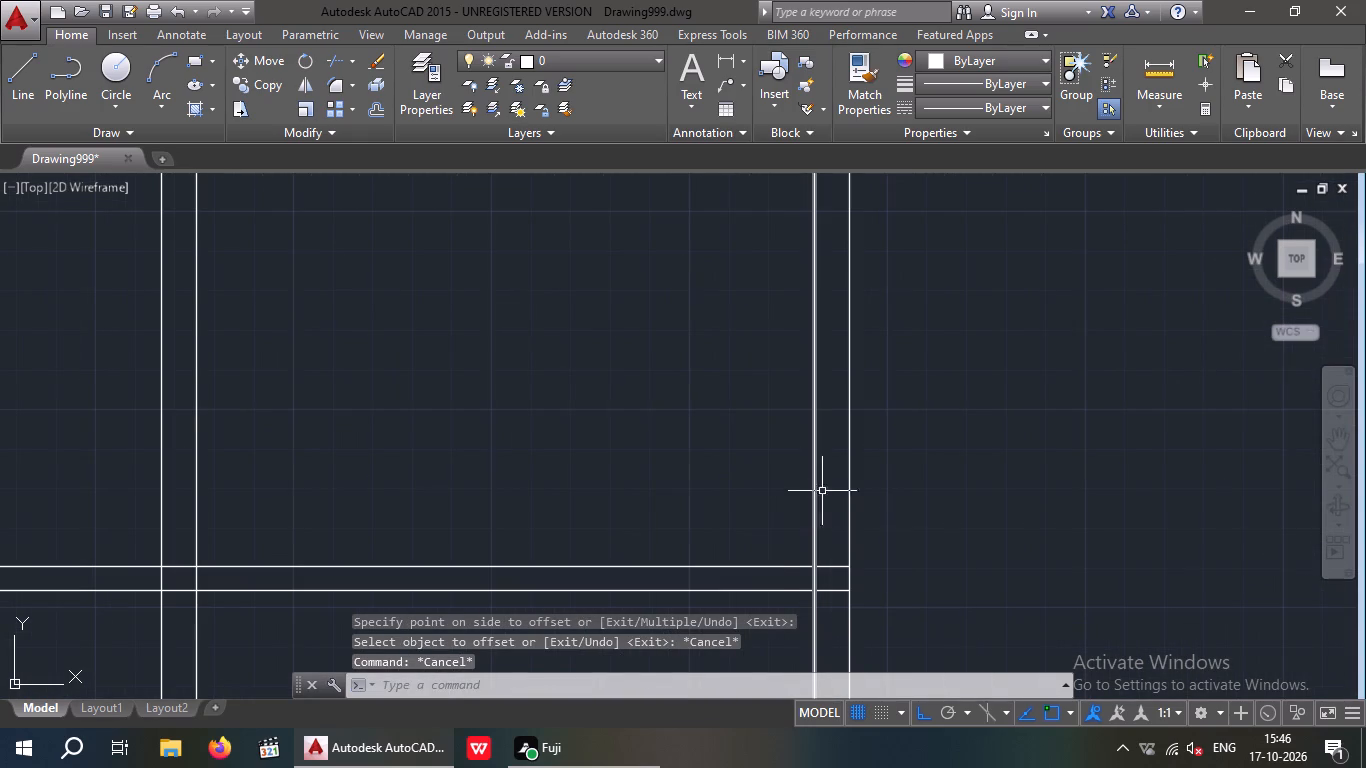
{"action": "key", "text": "t"}
{"action": "type", "text": "R"}
{"action": "key", "text": "space"}
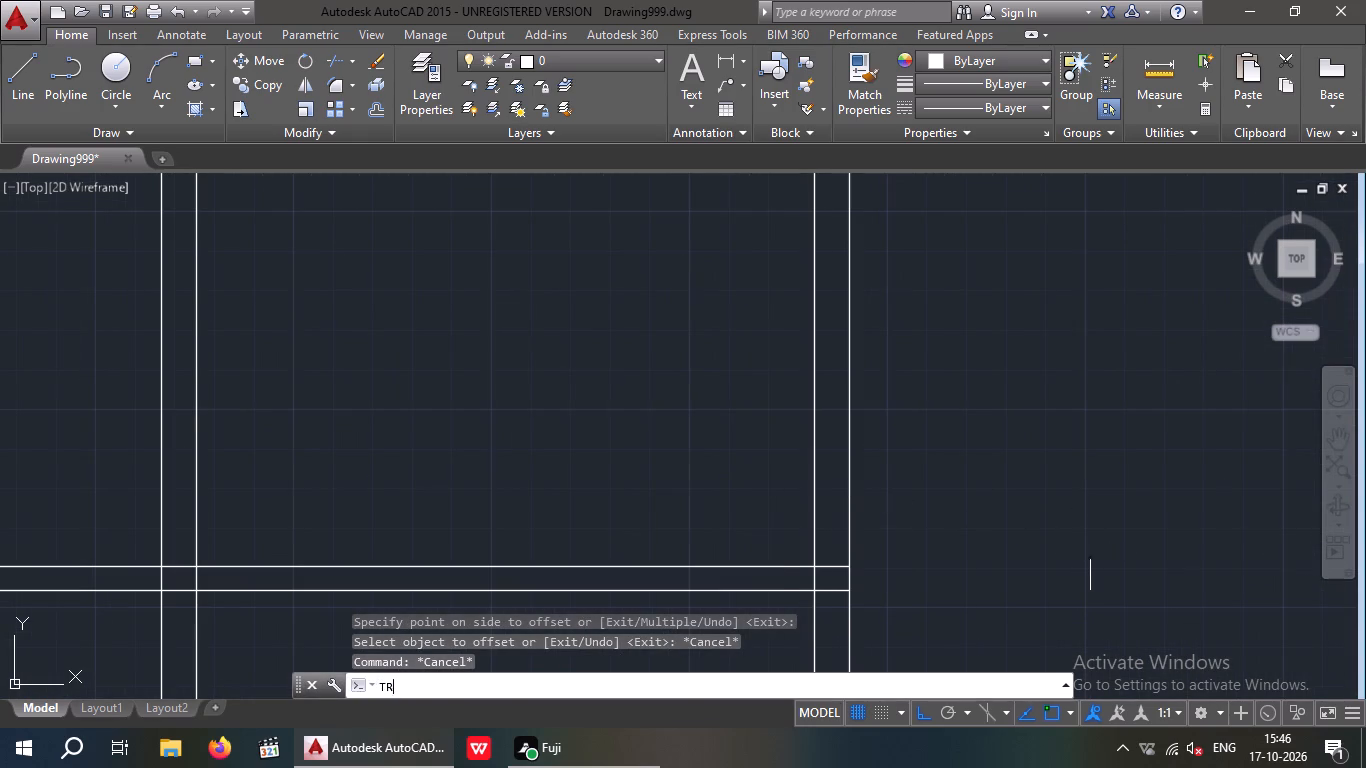
{"action": "key", "text": "space"}
{"action": "left_click", "coordinate": [814, 484]}
{"action": "scroll", "coordinate": [814, 484], "scroll_direction": "down", "scroll_amount": 2}
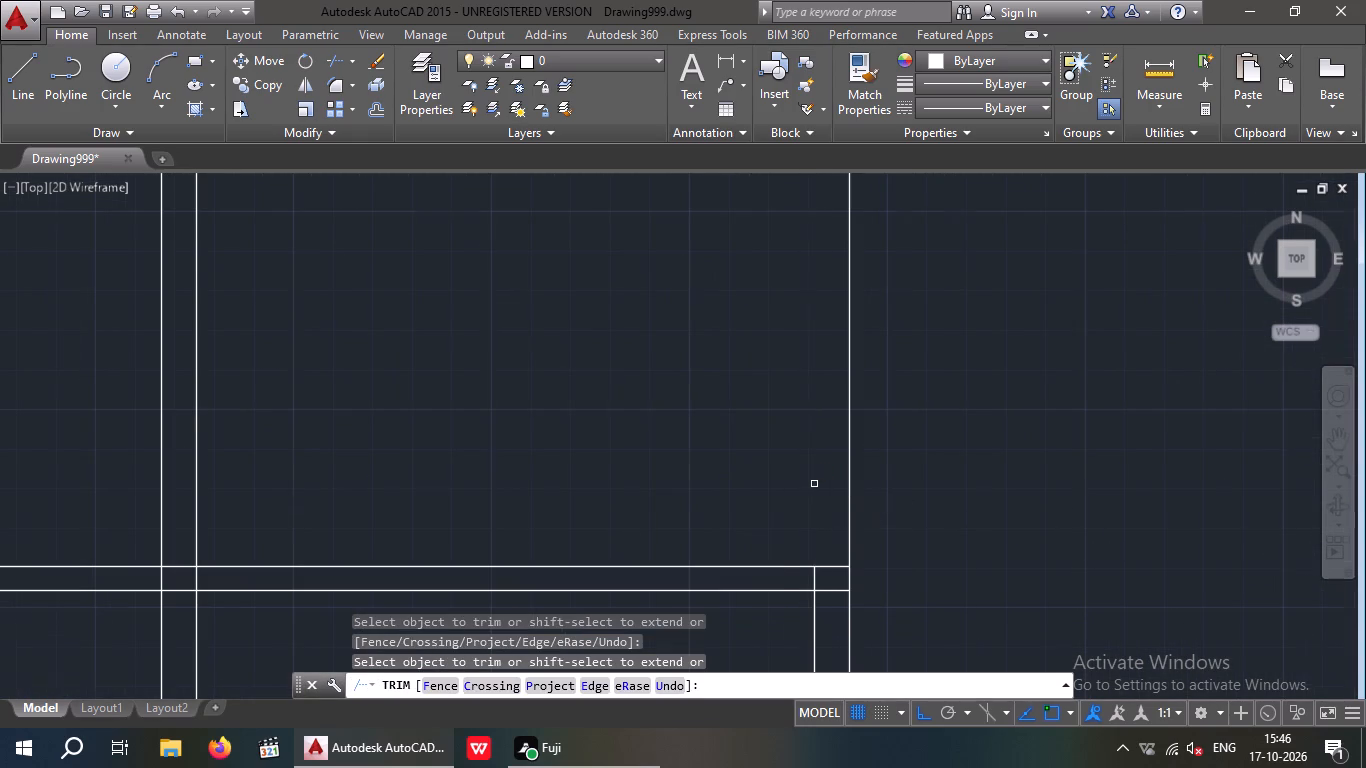
{"action": "scroll", "coordinate": [814, 484], "scroll_direction": "down", "scroll_amount": 2}
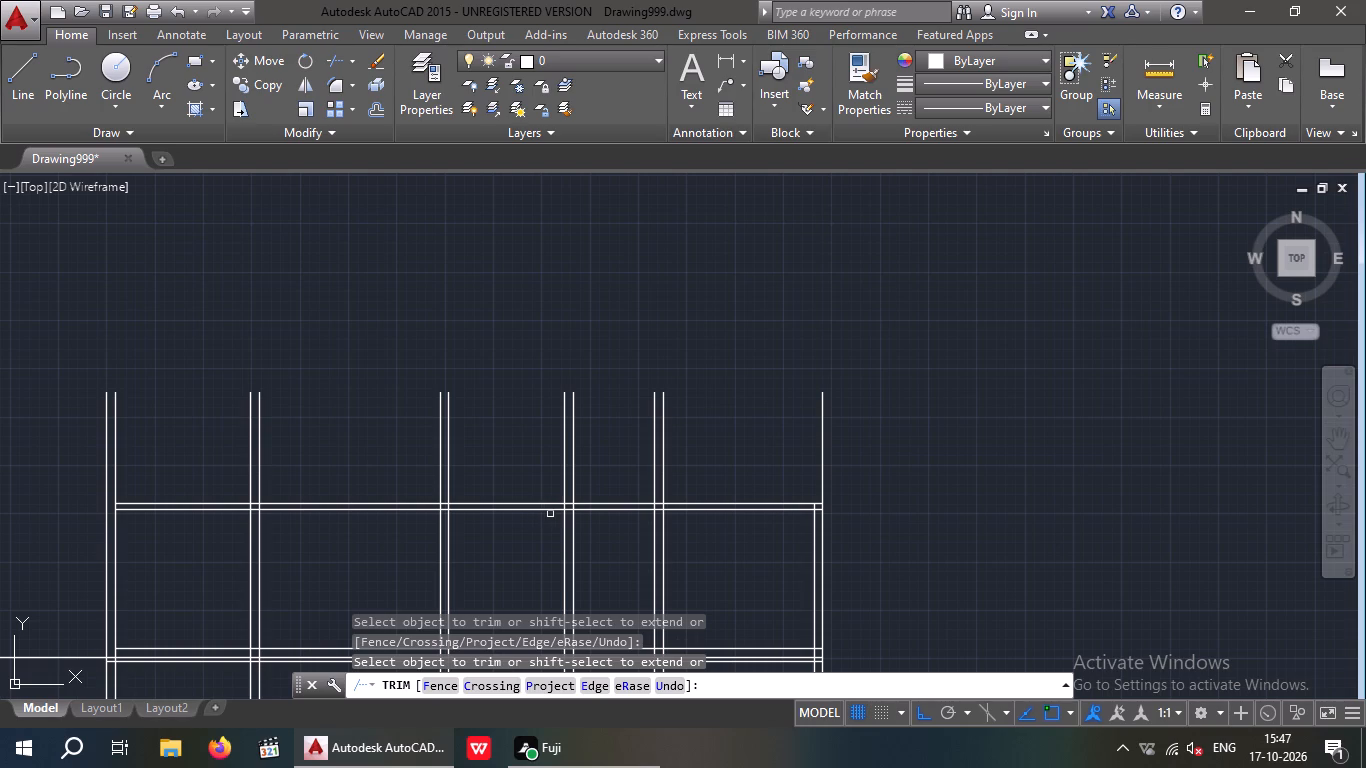
{"action": "left_click", "coordinate": [115, 467]}
{"action": "left_click_drag", "start_coordinate": [715, 435], "coordinate": [658, 448]}
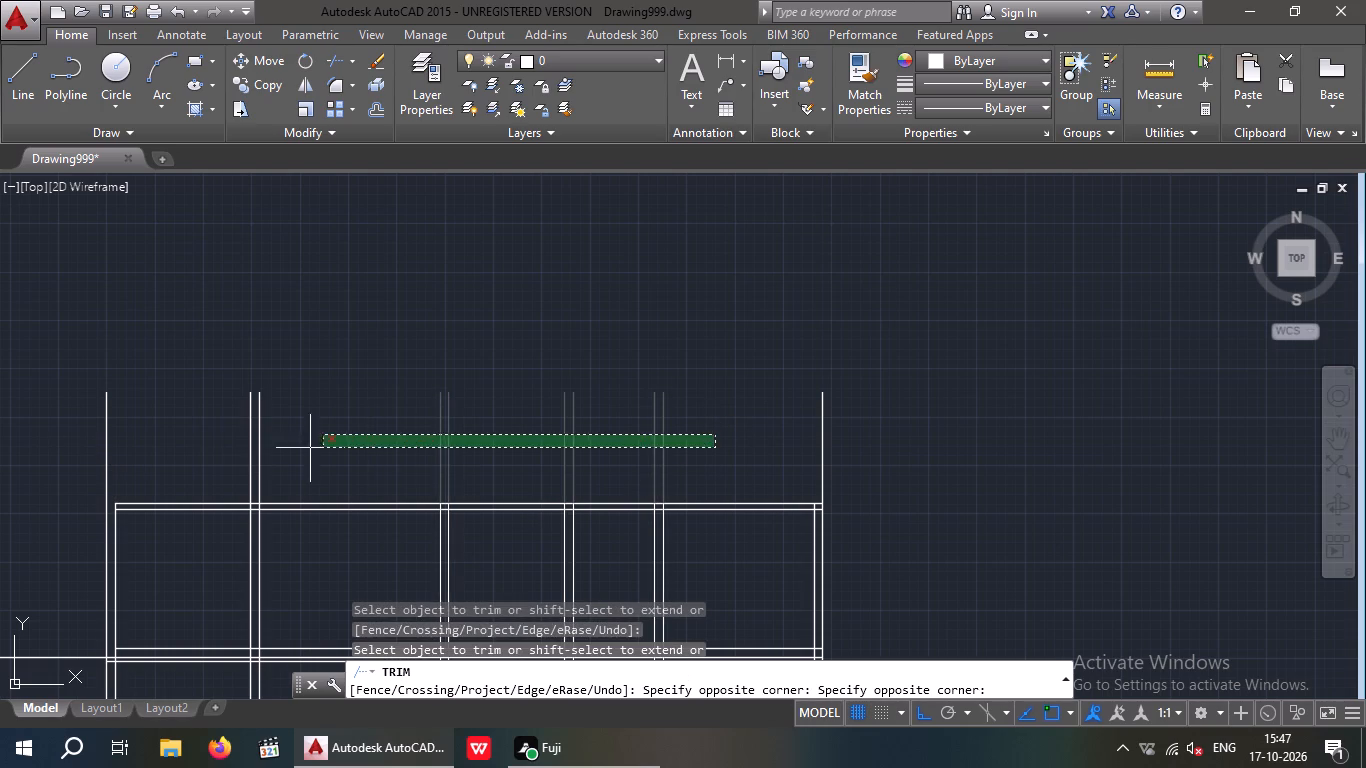
{"action": "left_click", "coordinate": [202, 457]}
Trim the line ends of the second and third vertical wall pairs from inside the top wall.
{"action": "scroll", "coordinate": [239, 516], "scroll_direction": "up", "scroll_amount": 3}
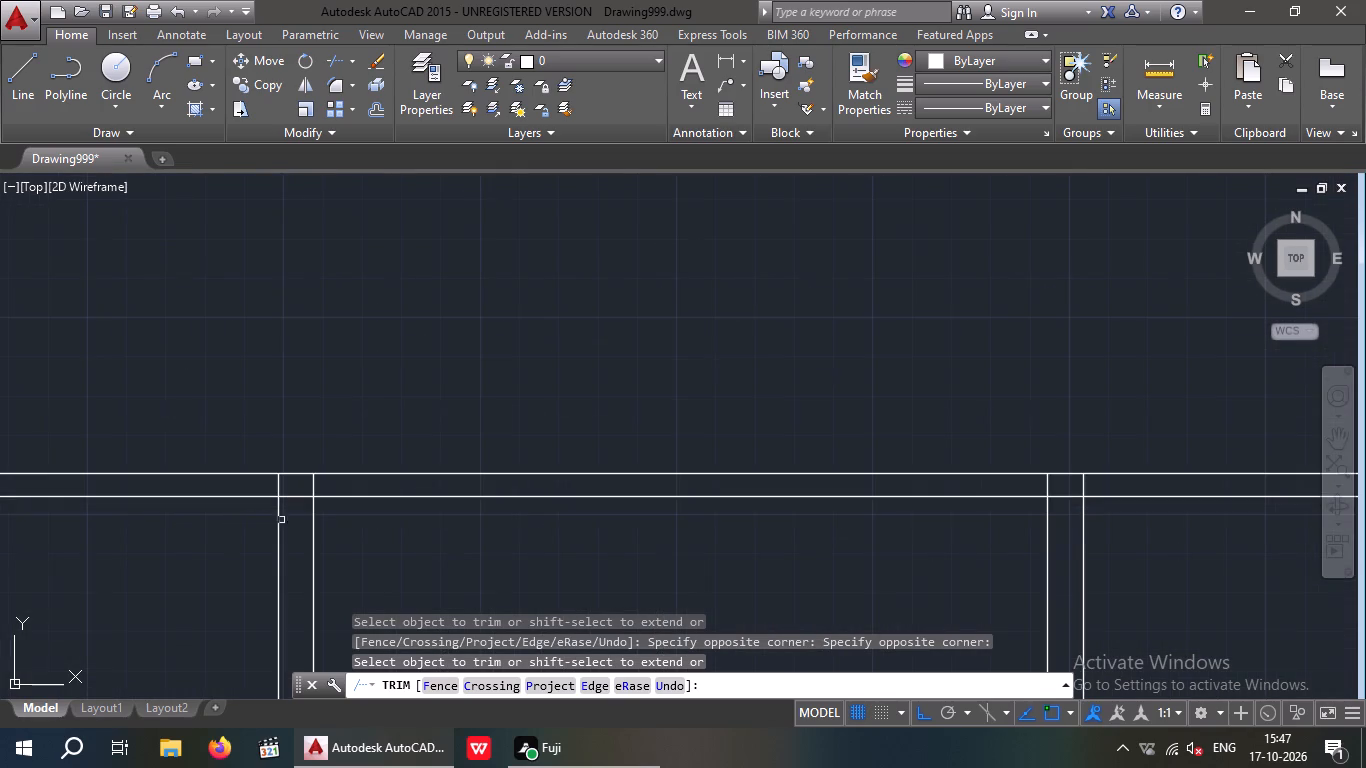
{"action": "scroll", "coordinate": [327, 495], "scroll_direction": "up", "scroll_amount": 2}
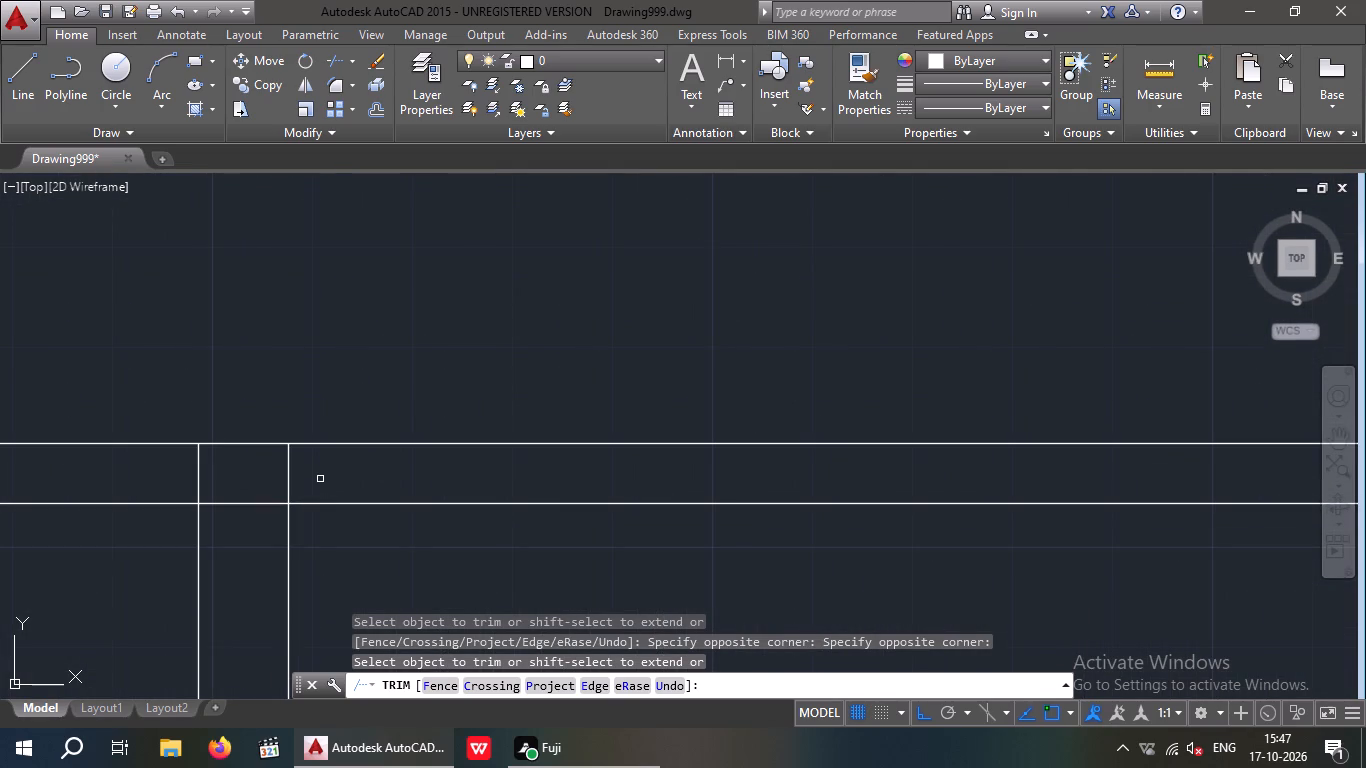
{"action": "left_click_drag", "start_coordinate": [311, 474], "coordinate": [214, 453]}
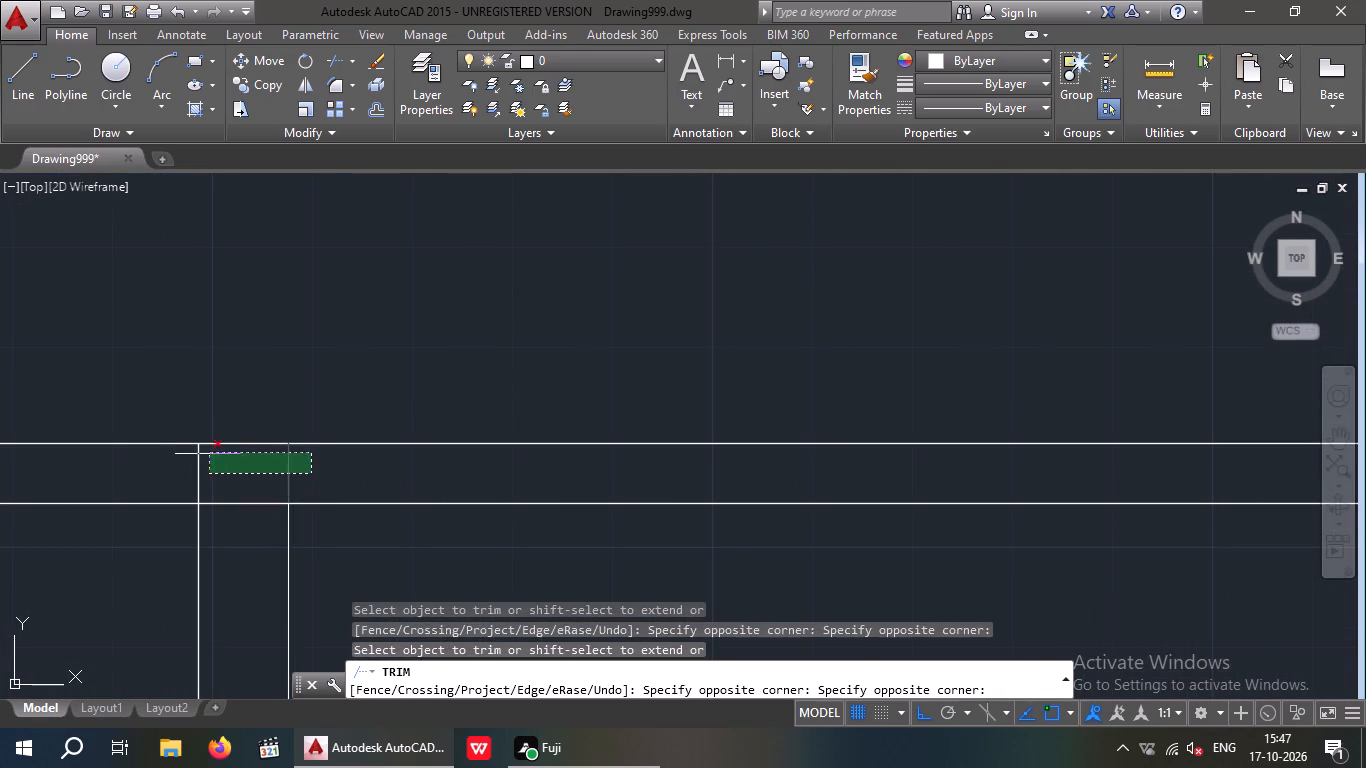
{"action": "left_click", "coordinate": [189, 461]}
{"action": "scroll", "coordinate": [216, 462], "scroll_direction": "down", "scroll_amount": 3}
{"action": "scroll", "coordinate": [705, 485], "scroll_direction": "up", "scroll_amount": 3}
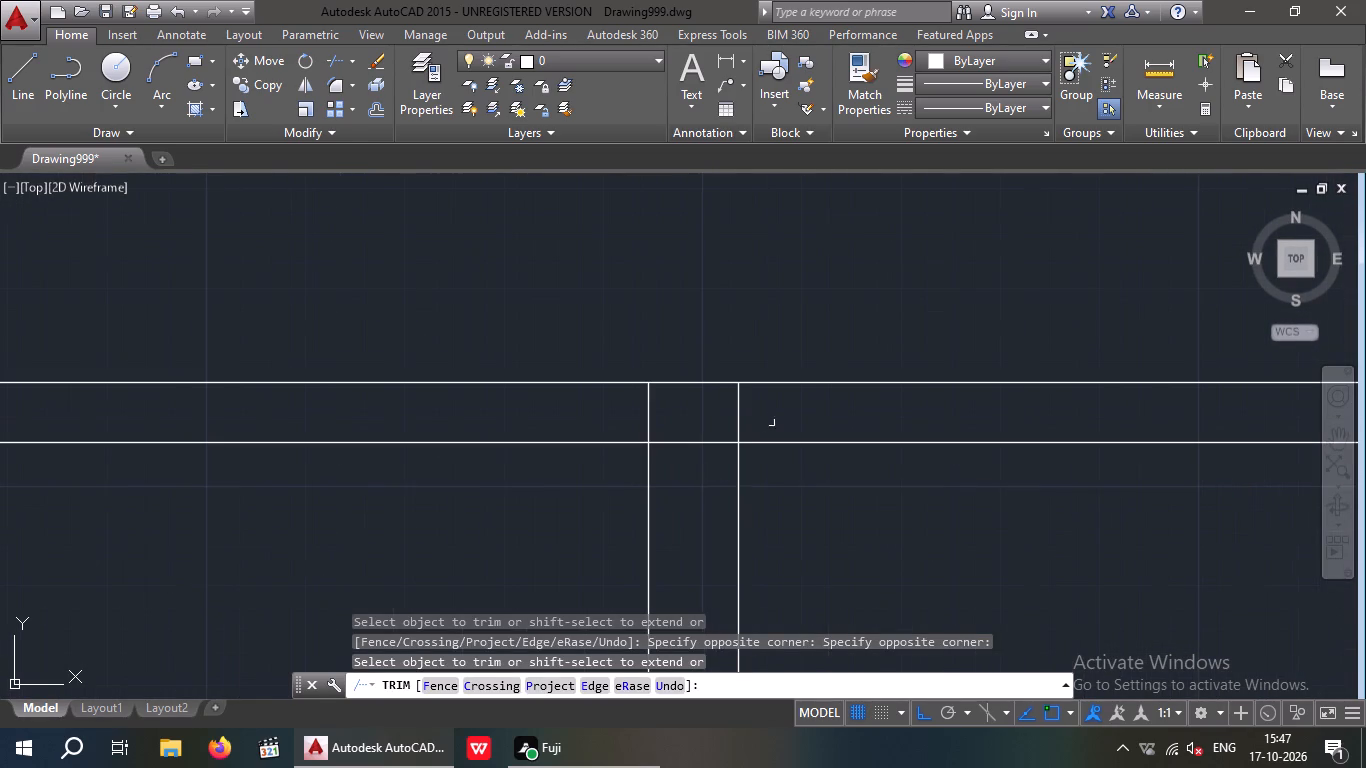
{"action": "left_click_drag", "start_coordinate": [774, 412], "coordinate": [661, 410]}
{"action": "left_click", "coordinate": [617, 410]}
Trim the line ends of the fourth and fifth vertical wall pairs from inside the top wall.
{"action": "scroll", "coordinate": [618, 410], "scroll_direction": "down", "scroll_amount": 6}
{"action": "middle_click_drag", "start_coordinate": [797, 468], "coordinate": [781, 495]}
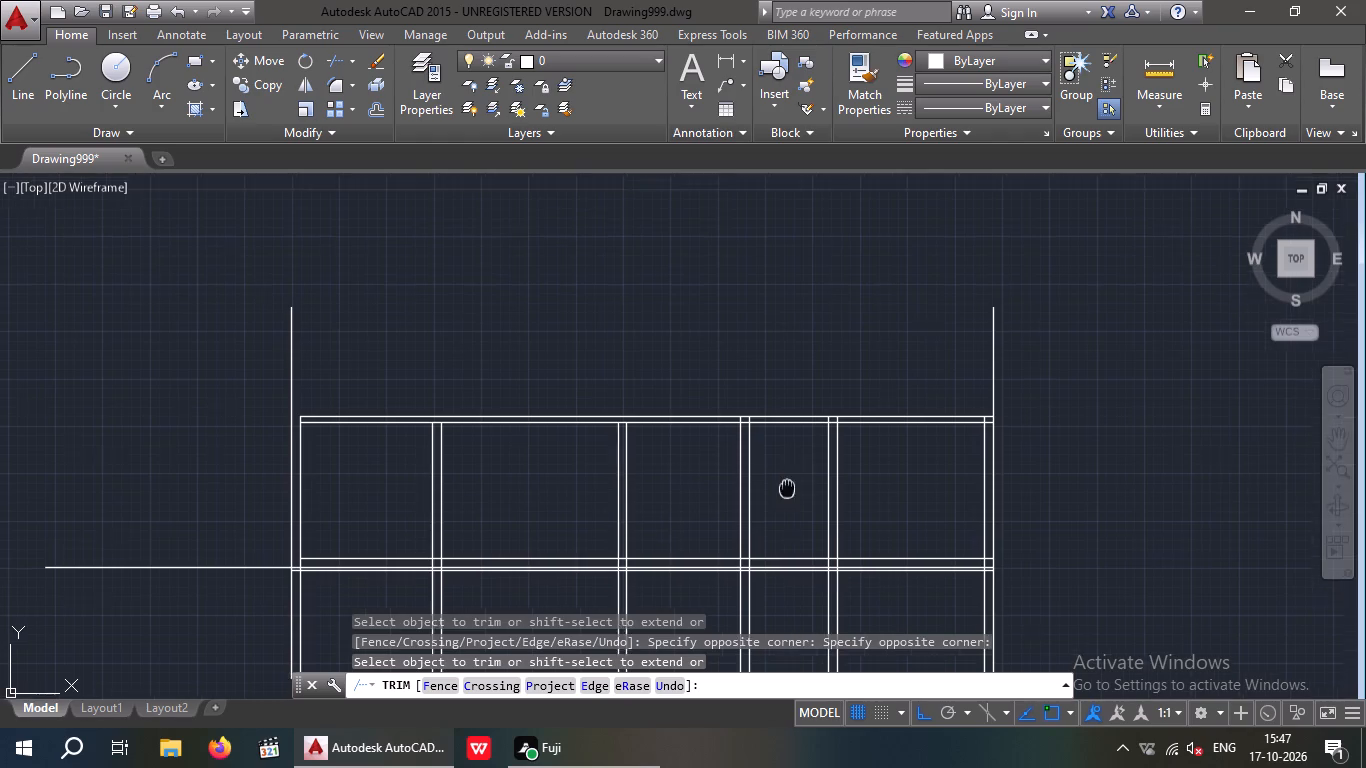
{"action": "middle_click_drag", "start_coordinate": [781, 495], "coordinate": [751, 546]}
{"action": "middle_click", "coordinate": [748, 549]}
{"action": "scroll", "coordinate": [744, 540], "scroll_direction": "up", "scroll_amount": 1}
{"action": "scroll", "coordinate": [676, 472], "scroll_direction": "up", "scroll_amount": 4}
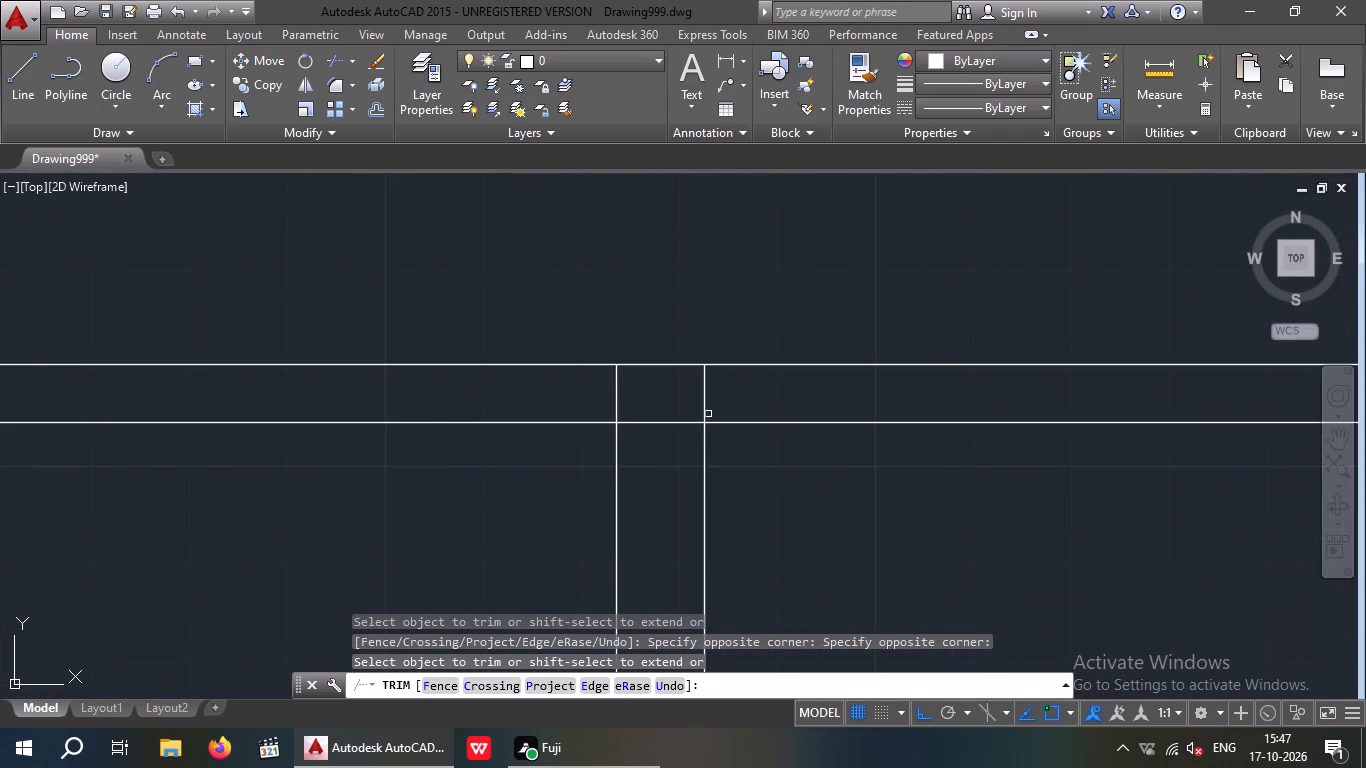
{"action": "left_click_drag", "start_coordinate": [729, 385], "coordinate": [632, 386]}
{"action": "left_click", "coordinate": [599, 393]}
{"action": "scroll", "coordinate": [607, 393], "scroll_direction": "down", "scroll_amount": 3}
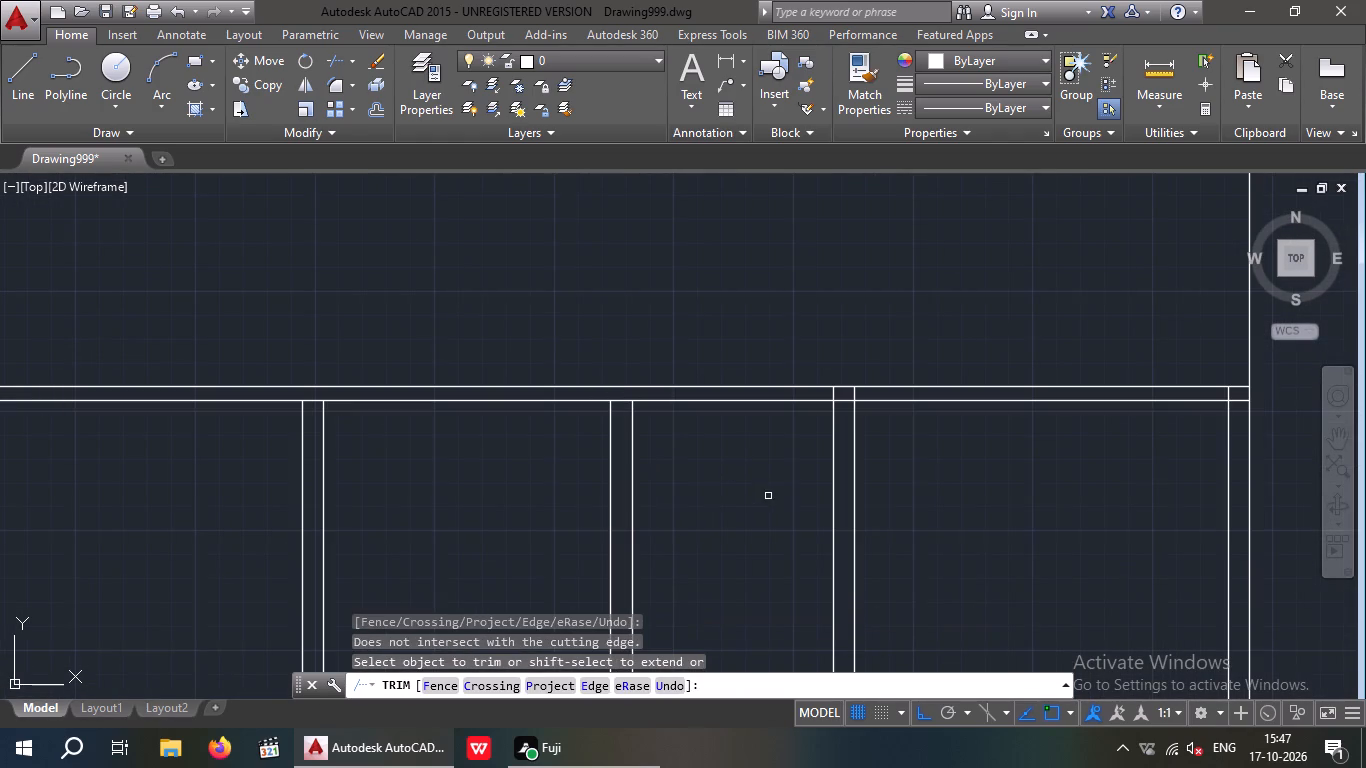
{"action": "middle_click_drag", "start_coordinate": [768, 494], "coordinate": [617, 570]}
{"action": "scroll", "coordinate": [701, 471], "scroll_direction": "up", "scroll_amount": 5}
{"action": "left_click_drag", "start_coordinate": [759, 446], "coordinate": [644, 468]}
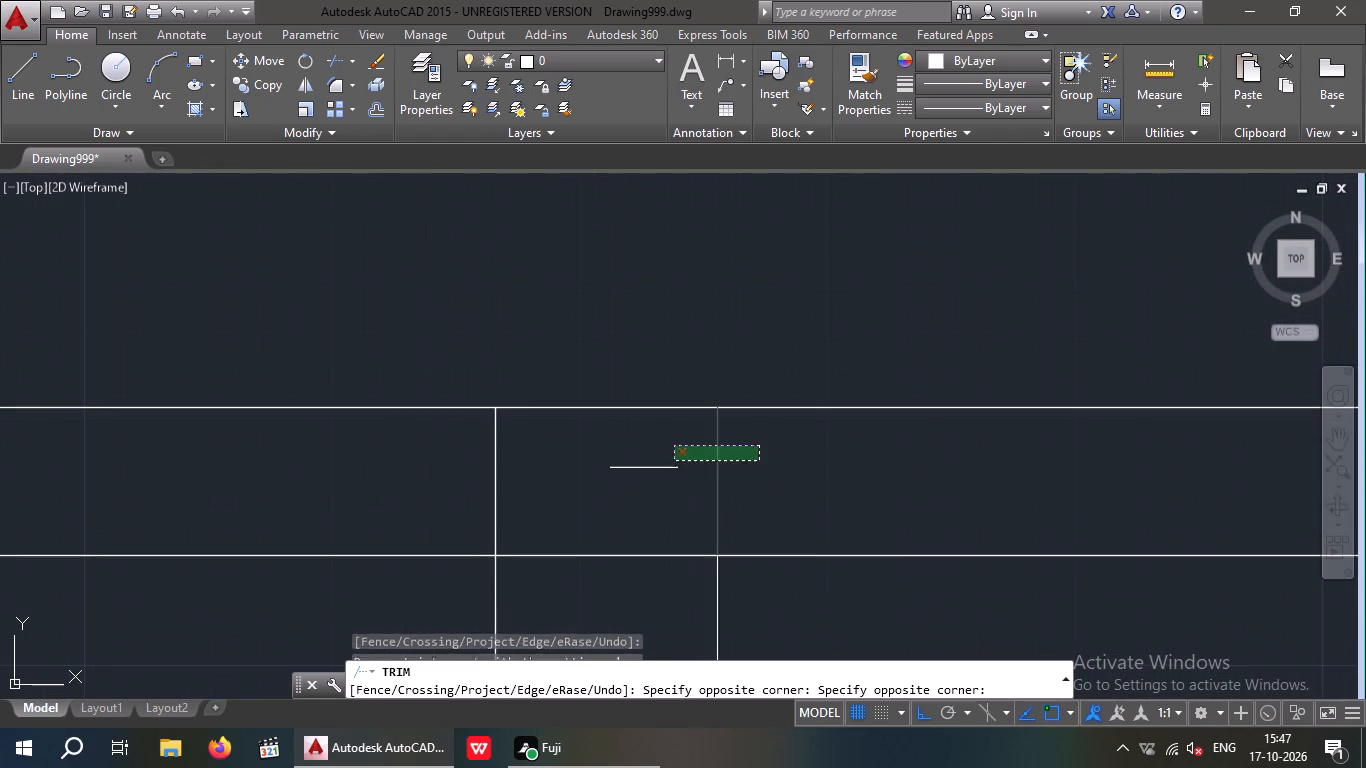
{"action": "left_click_drag", "start_coordinate": [644, 468], "coordinate": [553, 482]}
{"action": "left_click", "coordinate": [432, 503]}
Trim the overlapping inner wall line ends at the plan's upper-right corner to form a clean inner corner.
{"action": "scroll", "coordinate": [497, 486], "scroll_direction": "down", "scroll_amount": 4}
{"action": "middle_click_drag", "start_coordinate": [701, 564], "coordinate": [382, 562]}
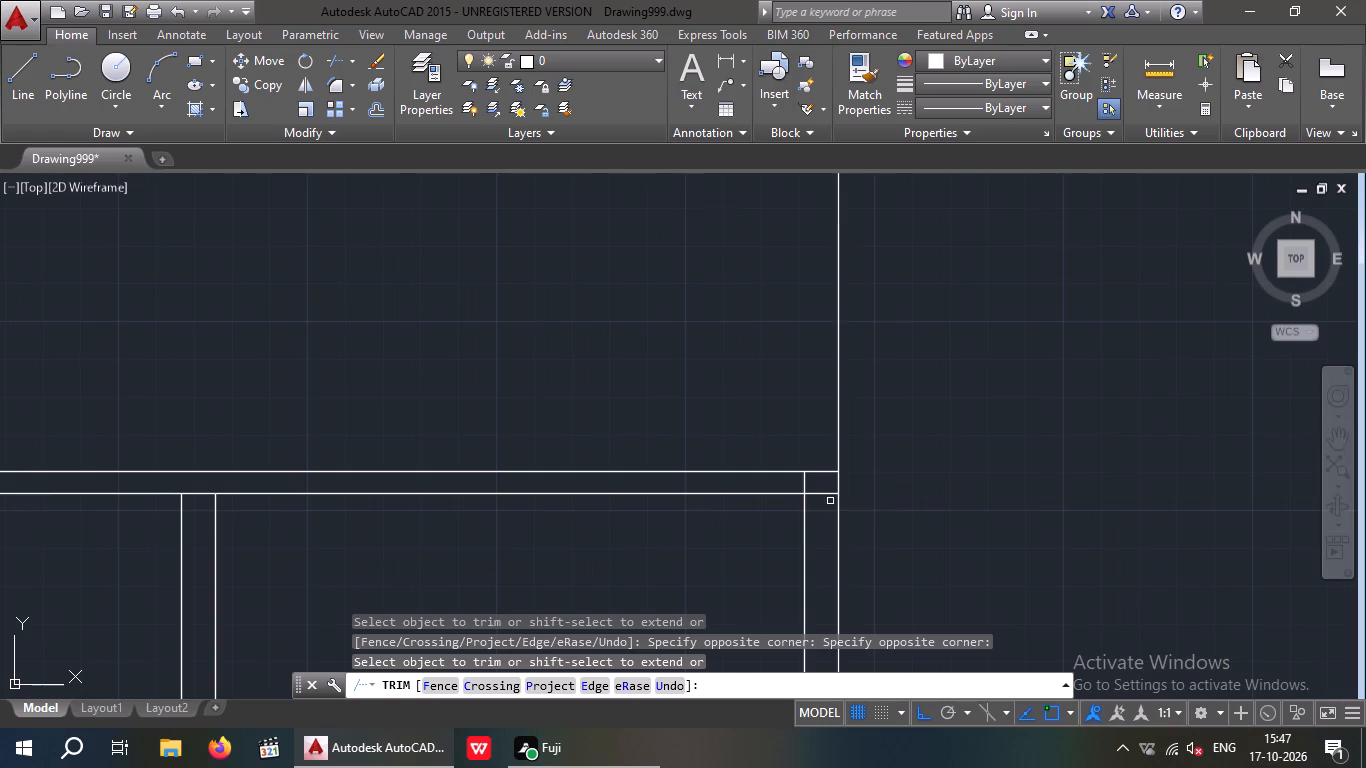
{"action": "scroll", "coordinate": [806, 491], "scroll_direction": "up", "scroll_amount": 3}
{"action": "left_click_drag", "start_coordinate": [829, 457], "coordinate": [727, 474]}
{"action": "left_click", "coordinate": [734, 473]}
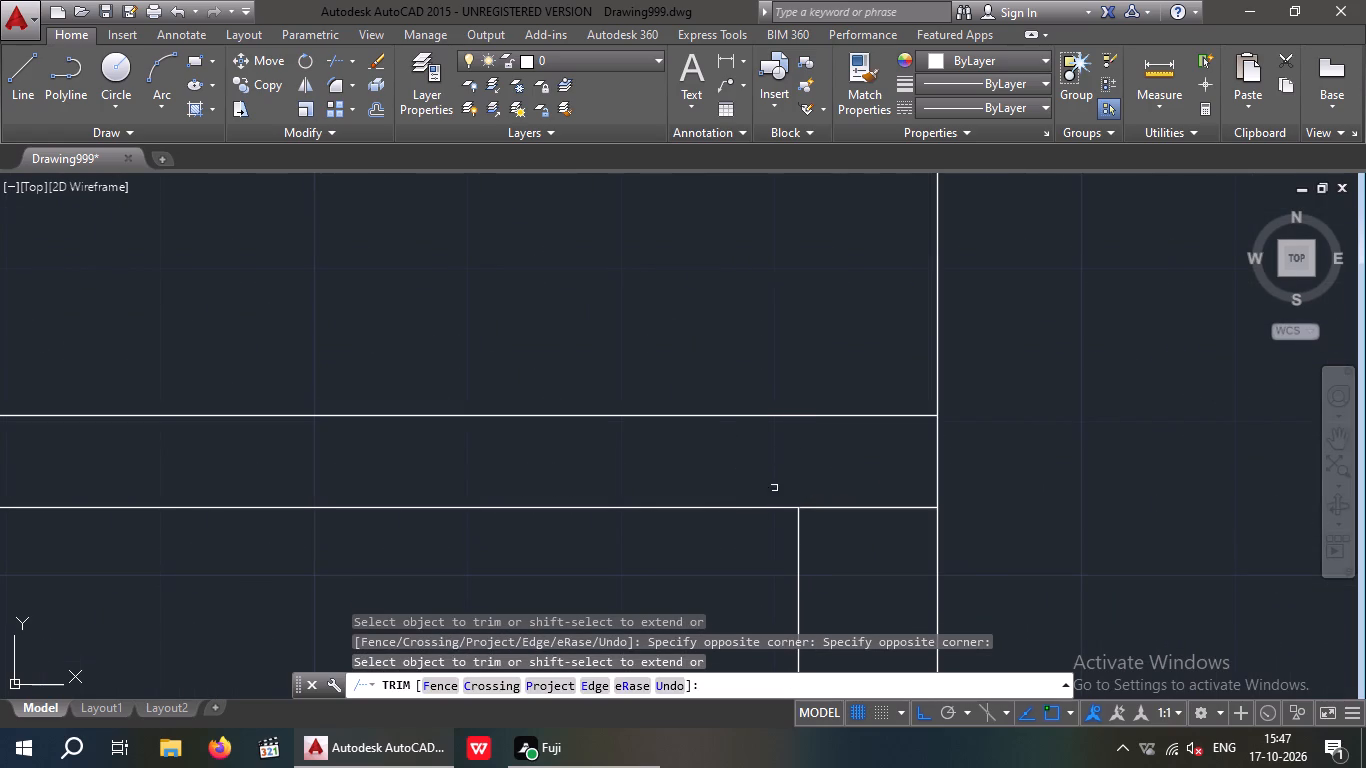
{"action": "left_click_drag", "start_coordinate": [867, 542], "coordinate": [859, 507]}
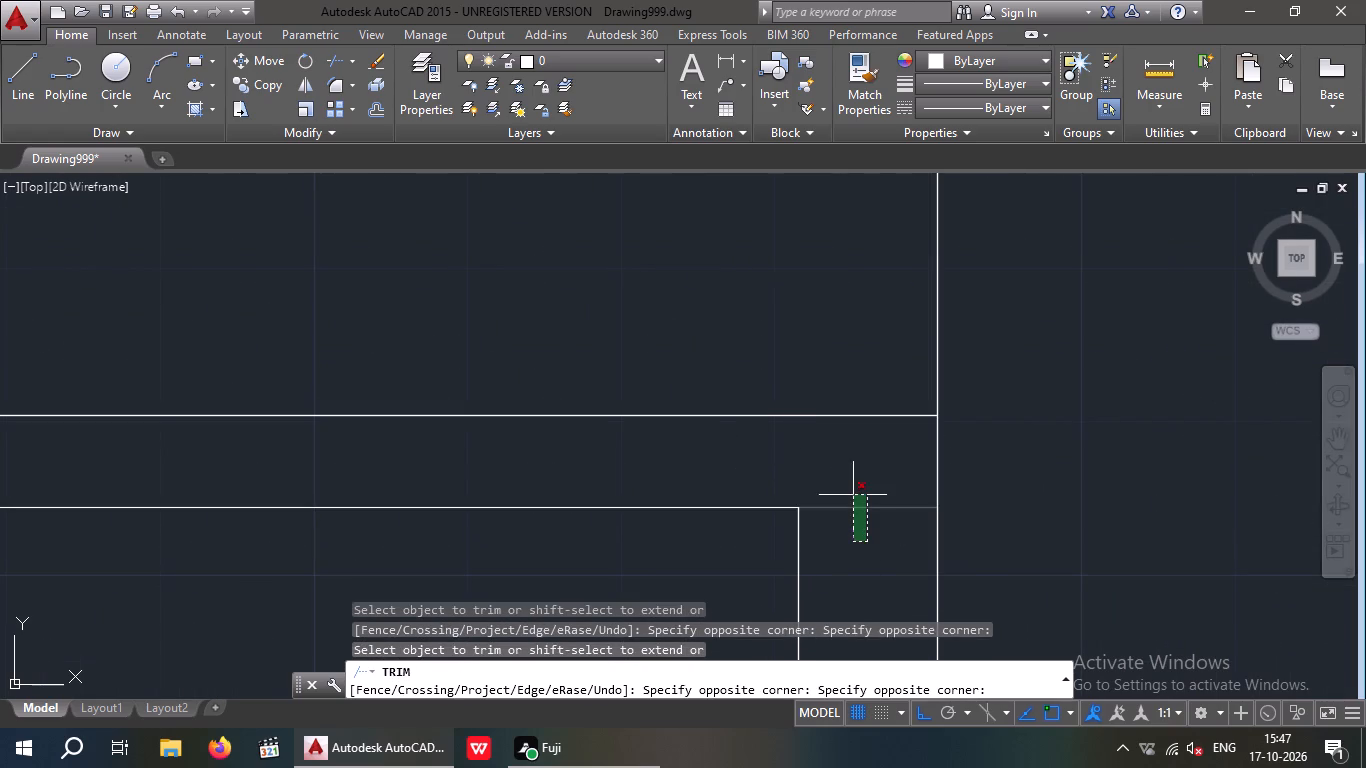
{"action": "left_click", "coordinate": [853, 495]}
Trim the top wall's lower line between the lines of the fifth and fourth vertical wall pairs to open the junctions.
{"action": "scroll", "coordinate": [853, 495], "scroll_direction": "down", "scroll_amount": 5}
{"action": "middle_click_drag", "start_coordinate": [736, 539], "coordinate": [852, 539]}
{"action": "scroll", "coordinate": [705, 495], "scroll_direction": "up", "scroll_amount": 3}
{"action": "left_click", "coordinate": [795, 503]}
{"action": "scroll", "coordinate": [798, 507], "scroll_direction": "down", "scroll_amount": 3}
{"action": "right_click_drag", "start_coordinate": [628, 521], "coordinate": [590, 512]}
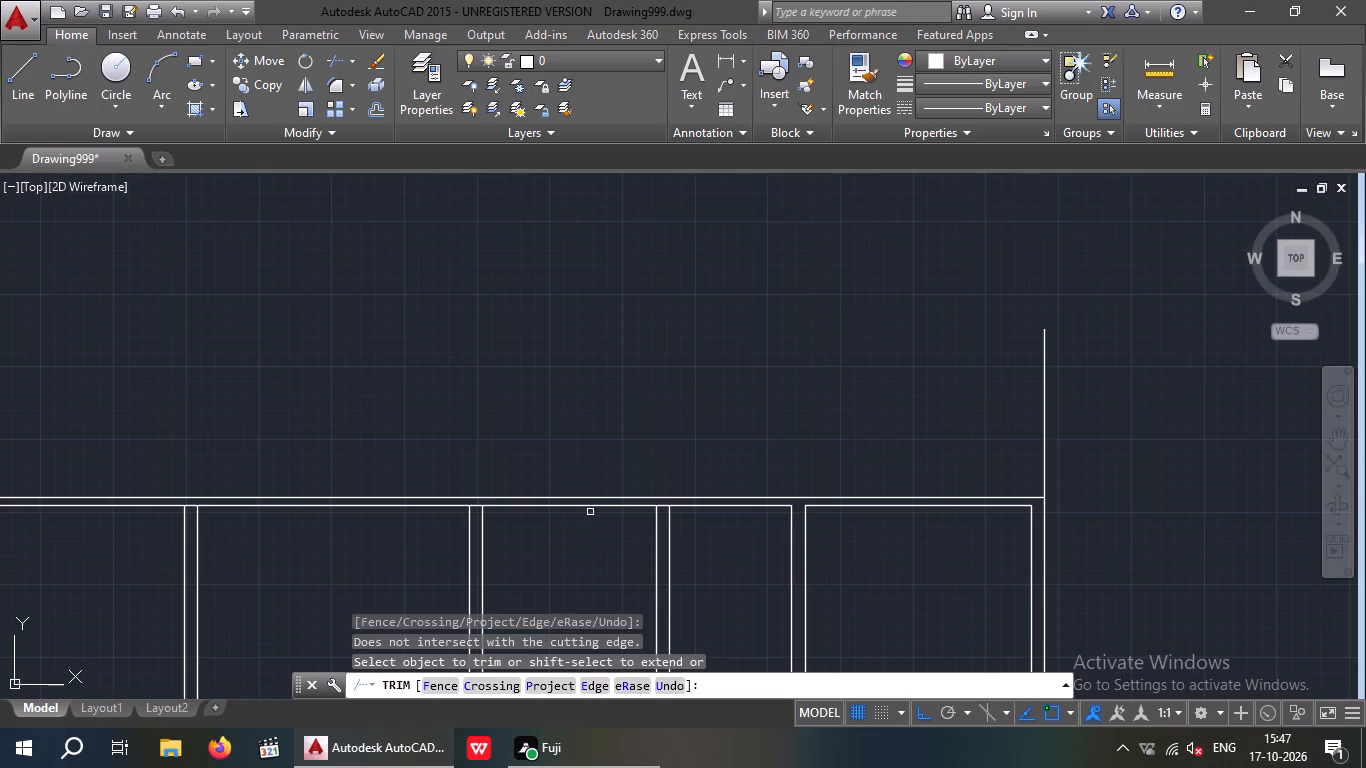
{"action": "right_click_drag", "start_coordinate": [590, 512], "coordinate": [634, 508]}
{"action": "scroll", "coordinate": [661, 500], "scroll_direction": "up", "scroll_amount": 3}
{"action": "key", "text": "Escape"}
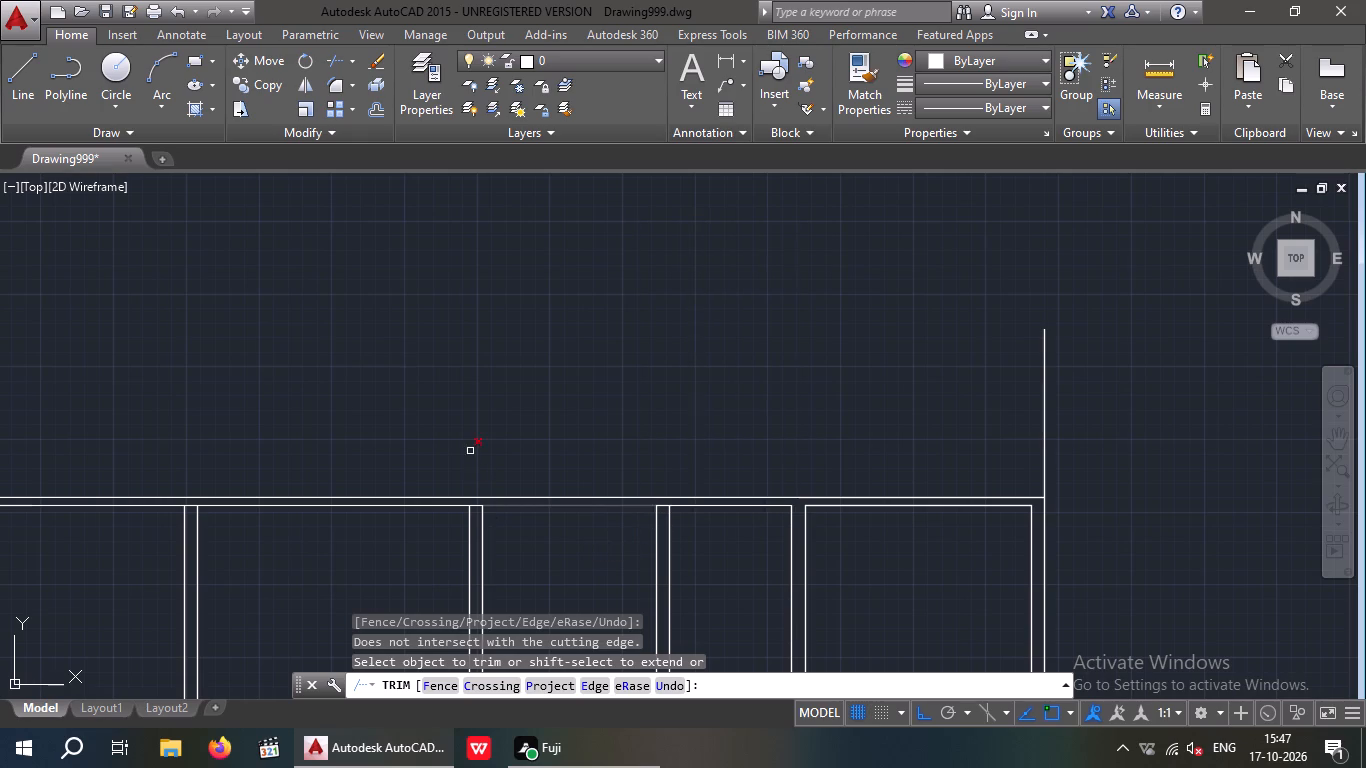
{"action": "scroll", "coordinate": [670, 501], "scroll_direction": "up", "scroll_amount": 4}
{"action": "left_click", "coordinate": [605, 551]}
Trim the top wall's lower line between the lines of the third and second vertical wall pairs to open the junctions.
{"action": "scroll", "coordinate": [615, 539], "scroll_direction": "down", "scroll_amount": 5}
{"action": "scroll", "coordinate": [431, 542], "scroll_direction": "up", "scroll_amount": 3}
{"action": "left_click", "coordinate": [413, 537]}
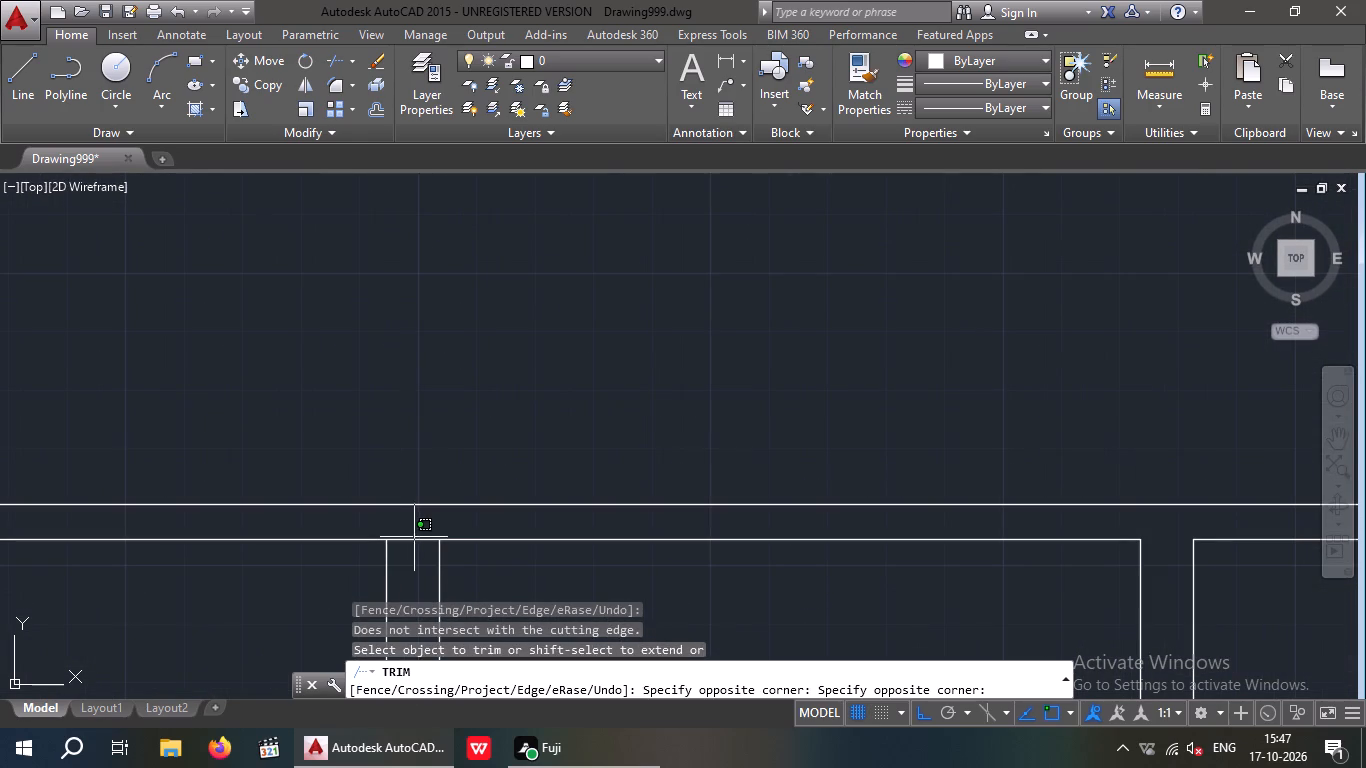
{"action": "left_click", "coordinate": [420, 551]}
{"action": "scroll", "coordinate": [425, 543], "scroll_direction": "down", "scroll_amount": 3}
{"action": "middle_click_drag", "start_coordinate": [511, 550], "coordinate": [772, 489]}
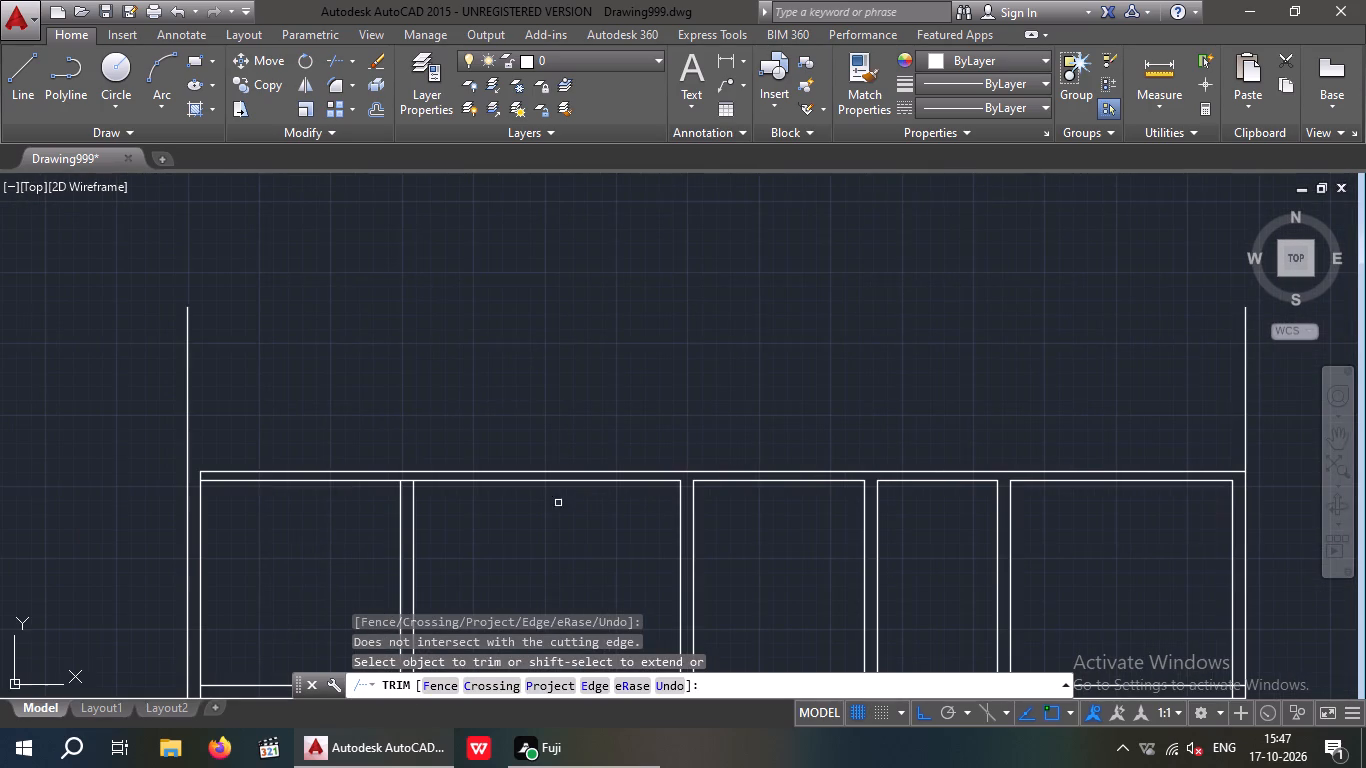
{"action": "scroll", "coordinate": [389, 486], "scroll_direction": "up", "scroll_amount": 3}
{"action": "left_click", "coordinate": [442, 469]}
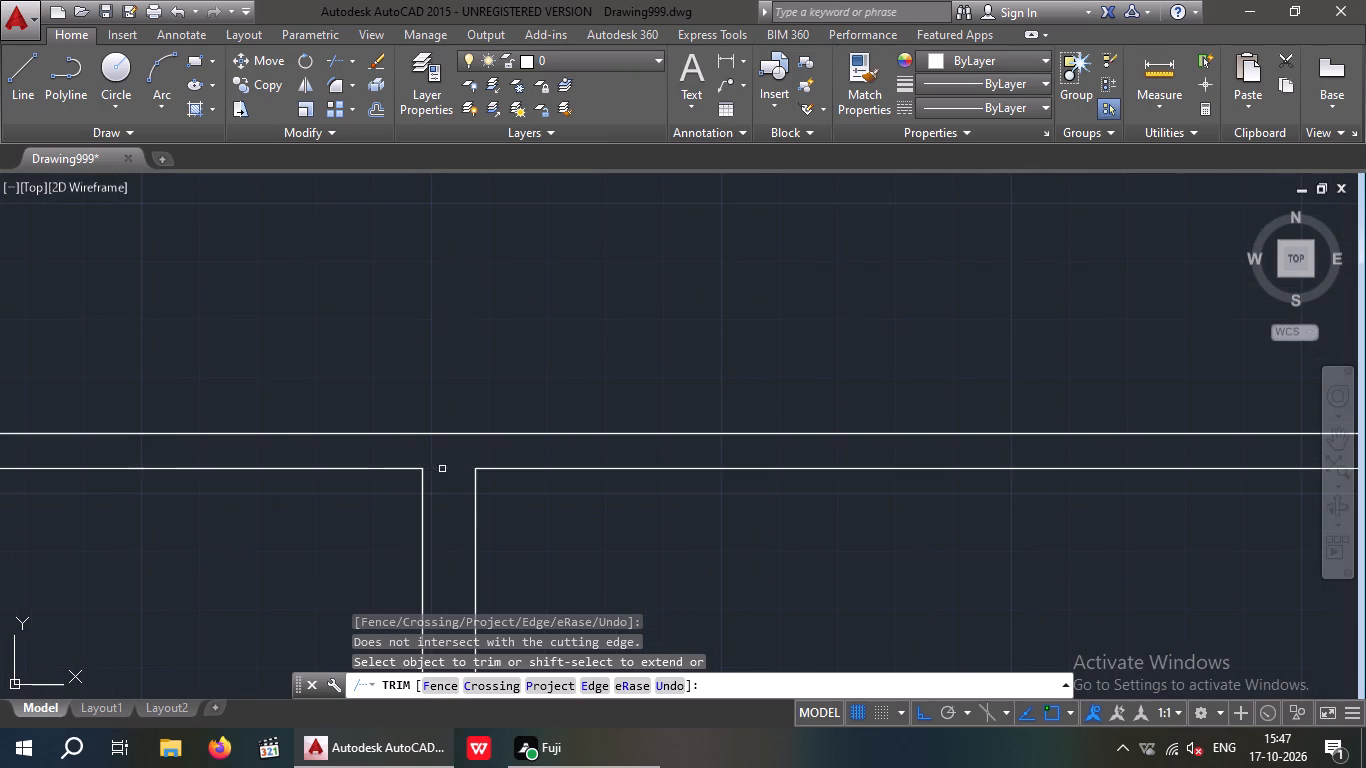
{"action": "scroll", "coordinate": [451, 472], "scroll_direction": "up", "scroll_amount": 1}
{"action": "scroll", "coordinate": [452, 472], "scroll_direction": "down", "scroll_amount": 3}
{"action": "key", "text": "Escape"}
{"action": "key", "text": "Escape"}
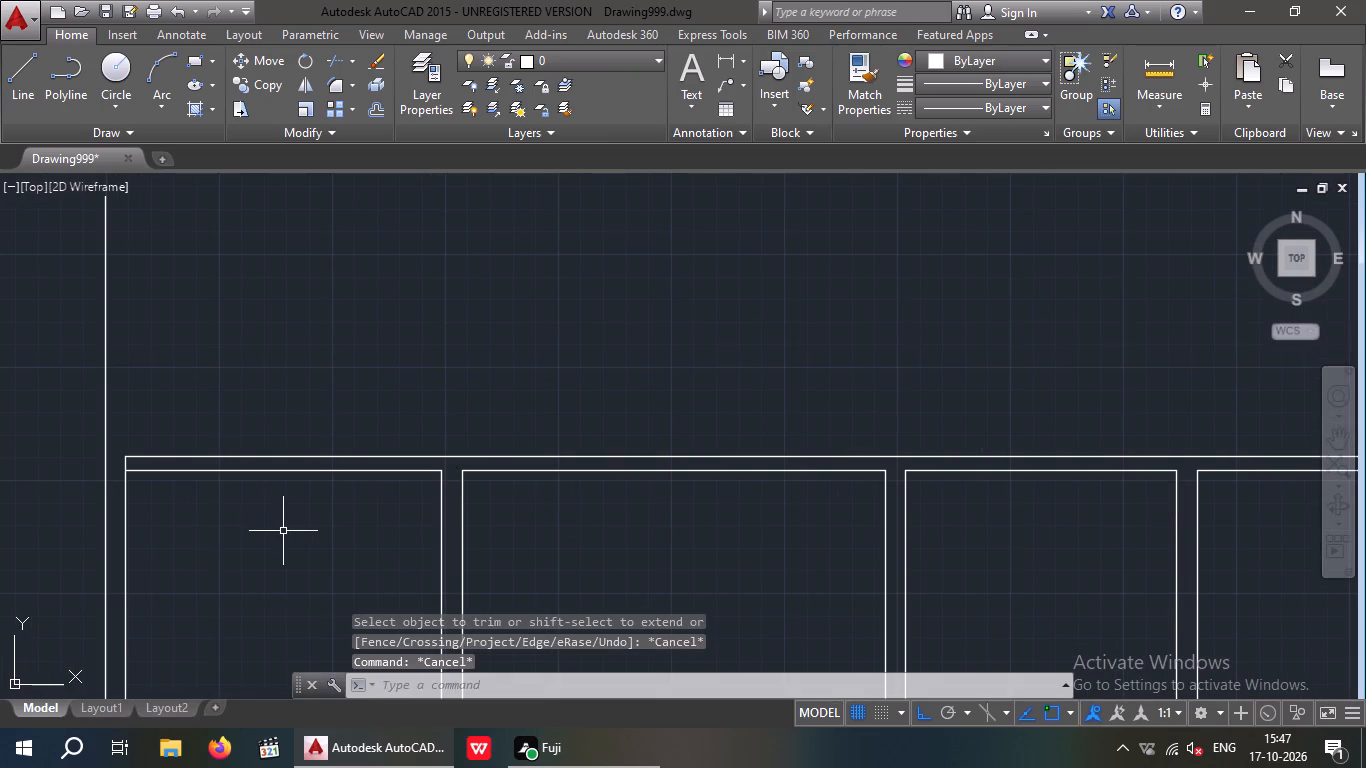
Extend both lines of the top wall to the plan's leftmost vertical line.
{"action": "key", "text": "e"}
{"action": "key", "text": "Escape"}
{"action": "key", "text": "e"}
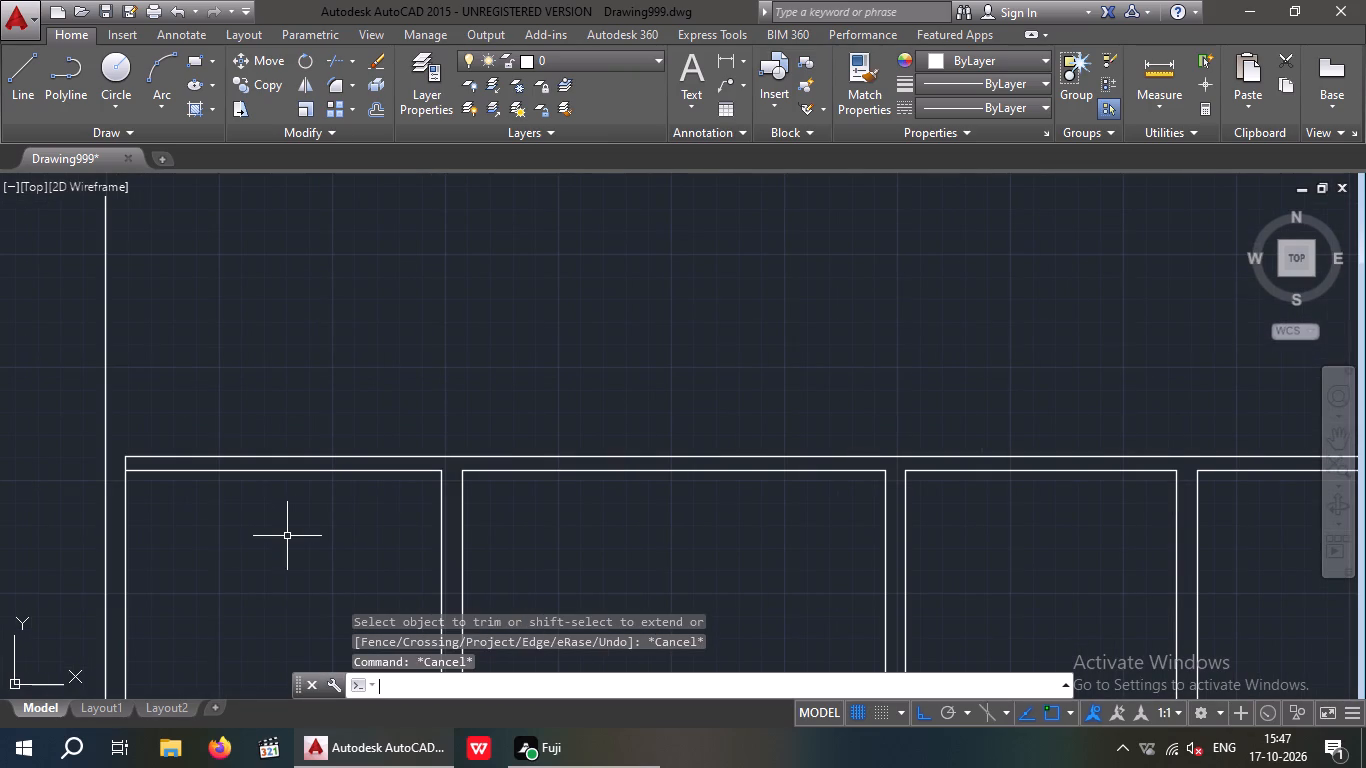
{"action": "key", "text": "x"}
{"action": "key", "text": "space"}
{"action": "key", "text": "space"}
{"action": "left_click", "coordinate": [204, 510]}
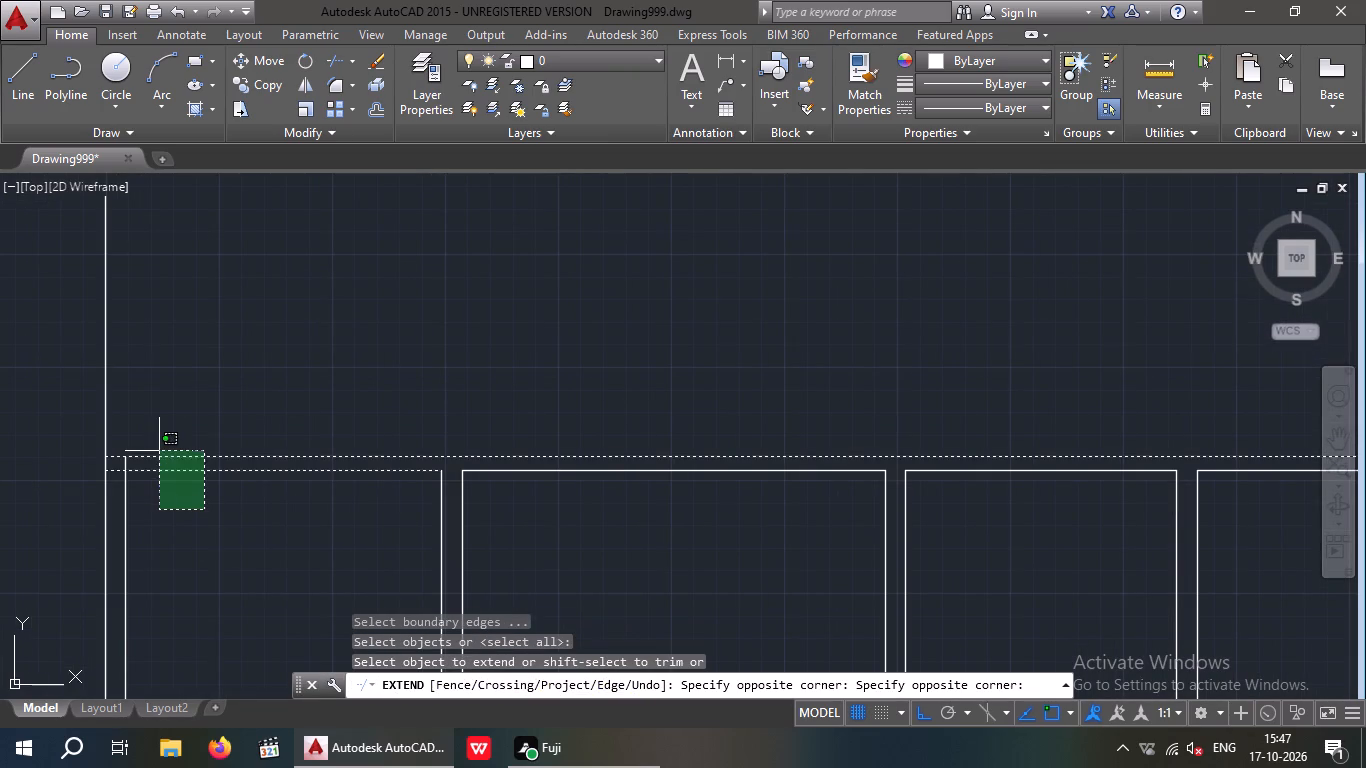
{"action": "left_click", "coordinate": [159, 451]}
{"action": "key", "text": "Escape"}
{"action": "key", "text": "Escape"}
{"action": "scroll", "coordinate": [117, 481], "scroll_direction": "up", "scroll_amount": 2}
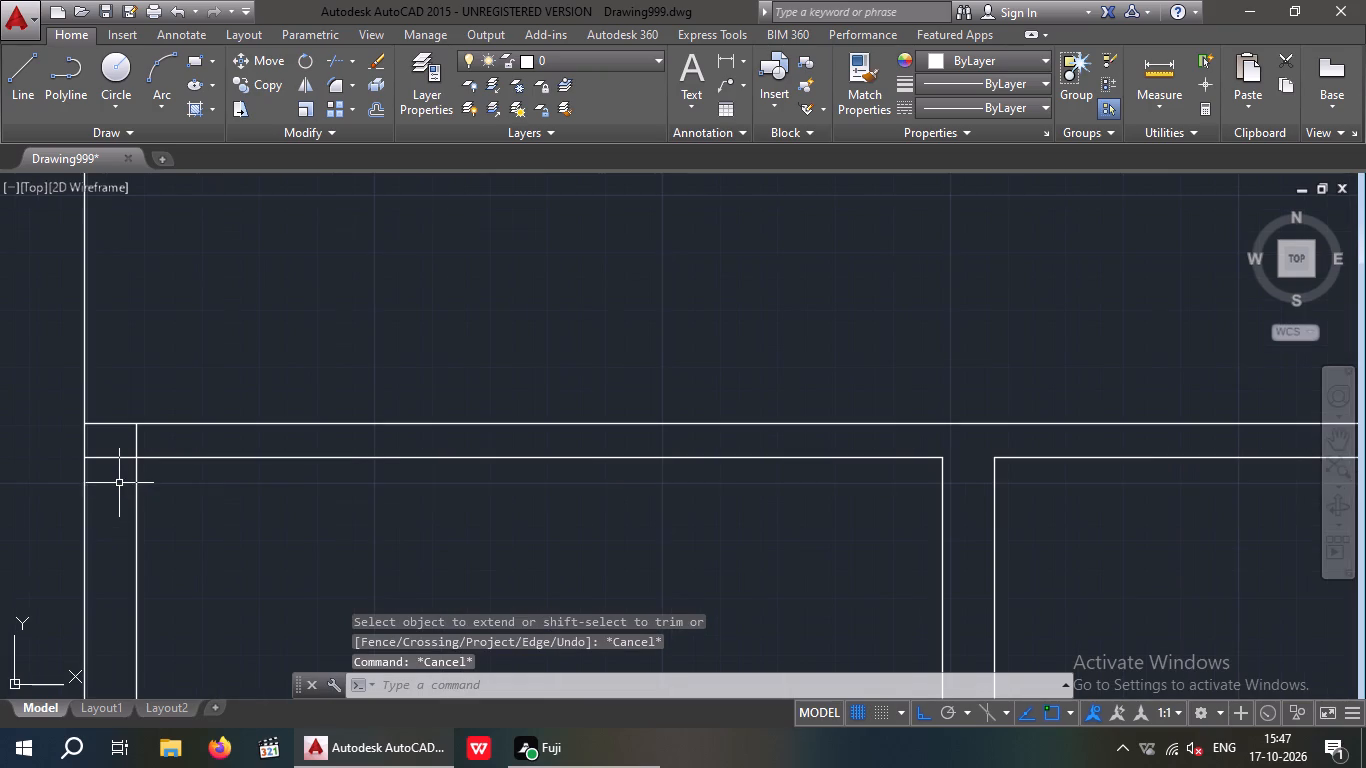
Trim the overlapping inner wall line ends at the plan's upper-left corner to form a clean inner corner.
{"action": "key", "text": "t"}
{"action": "scroll", "coordinate": [122, 485], "scroll_direction": "up", "scroll_amount": 1}
{"action": "key", "text": "r"}
{"action": "key", "text": "space"}
{"action": "key", "text": "space"}
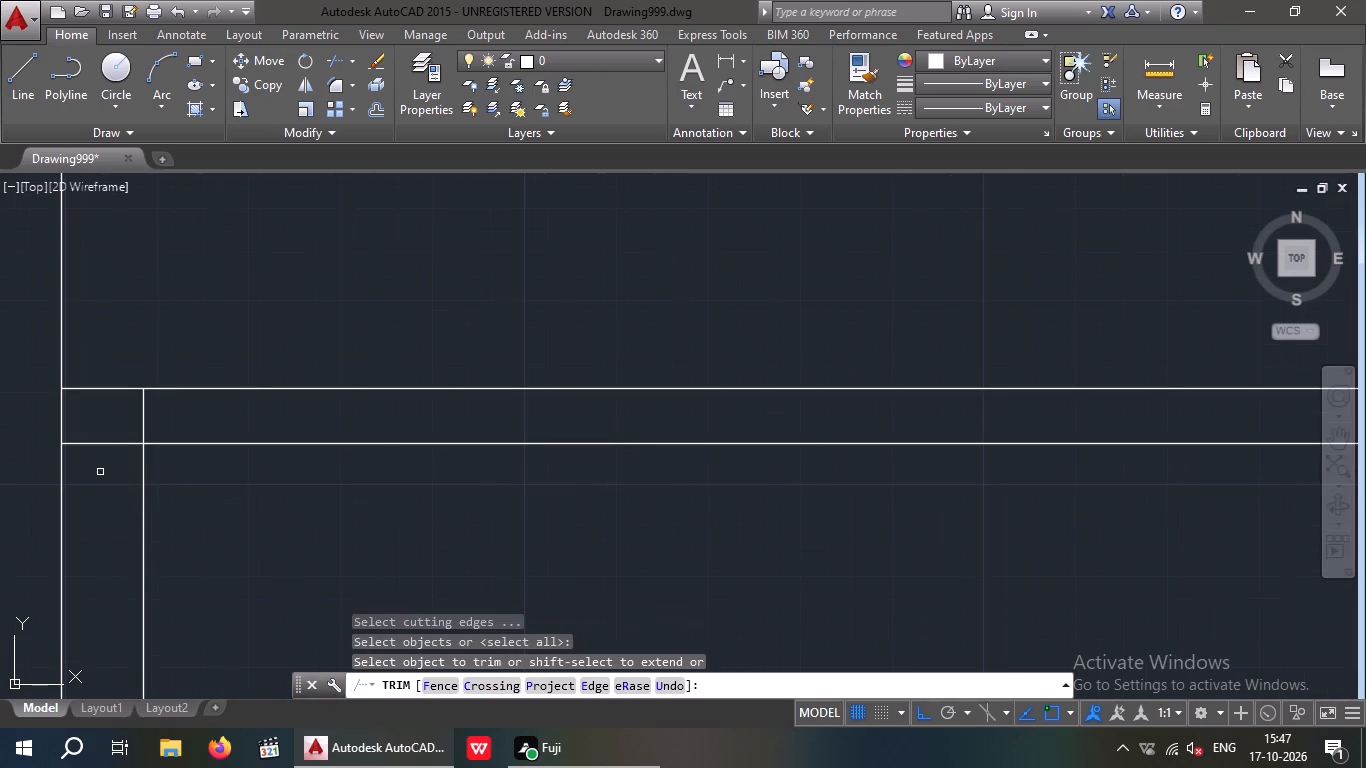
{"action": "left_click", "coordinate": [142, 422]}
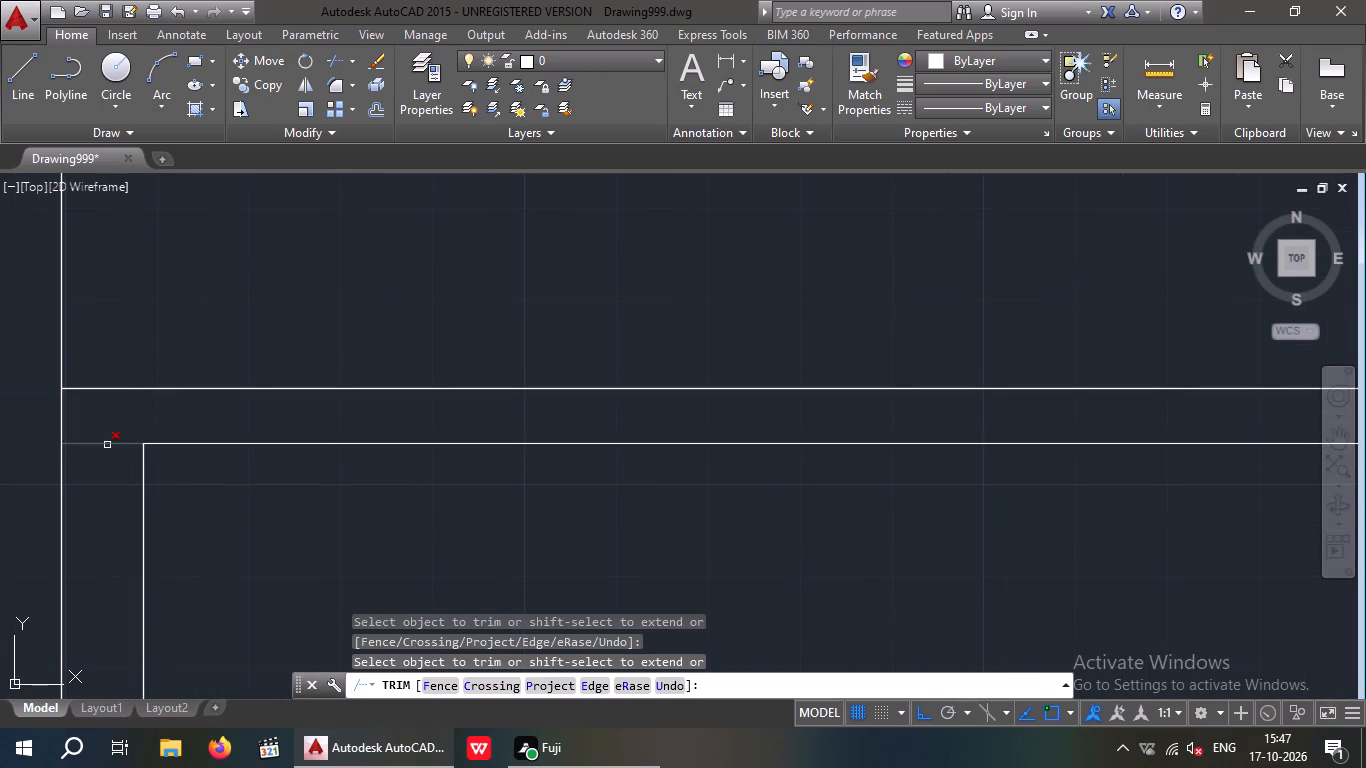
{"action": "left_click", "coordinate": [108, 445]}
{"action": "scroll", "coordinate": [110, 448], "scroll_direction": "down", "scroll_amount": 5}
{"action": "middle_click_drag", "start_coordinate": [197, 479], "coordinate": [206, 466]}
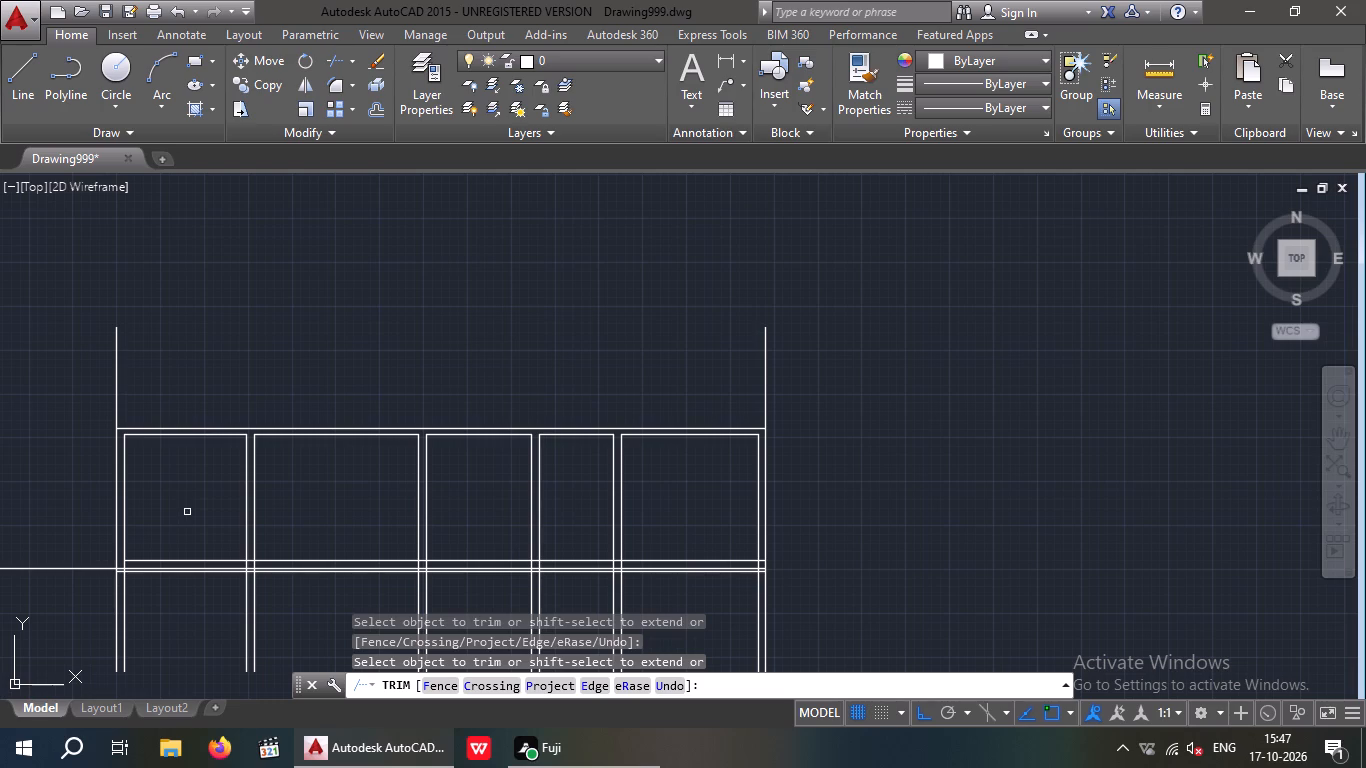
{"action": "key", "text": "Escape"}
{"action": "key", "text": "Escape"}
{"action": "key", "text": "Escape"}
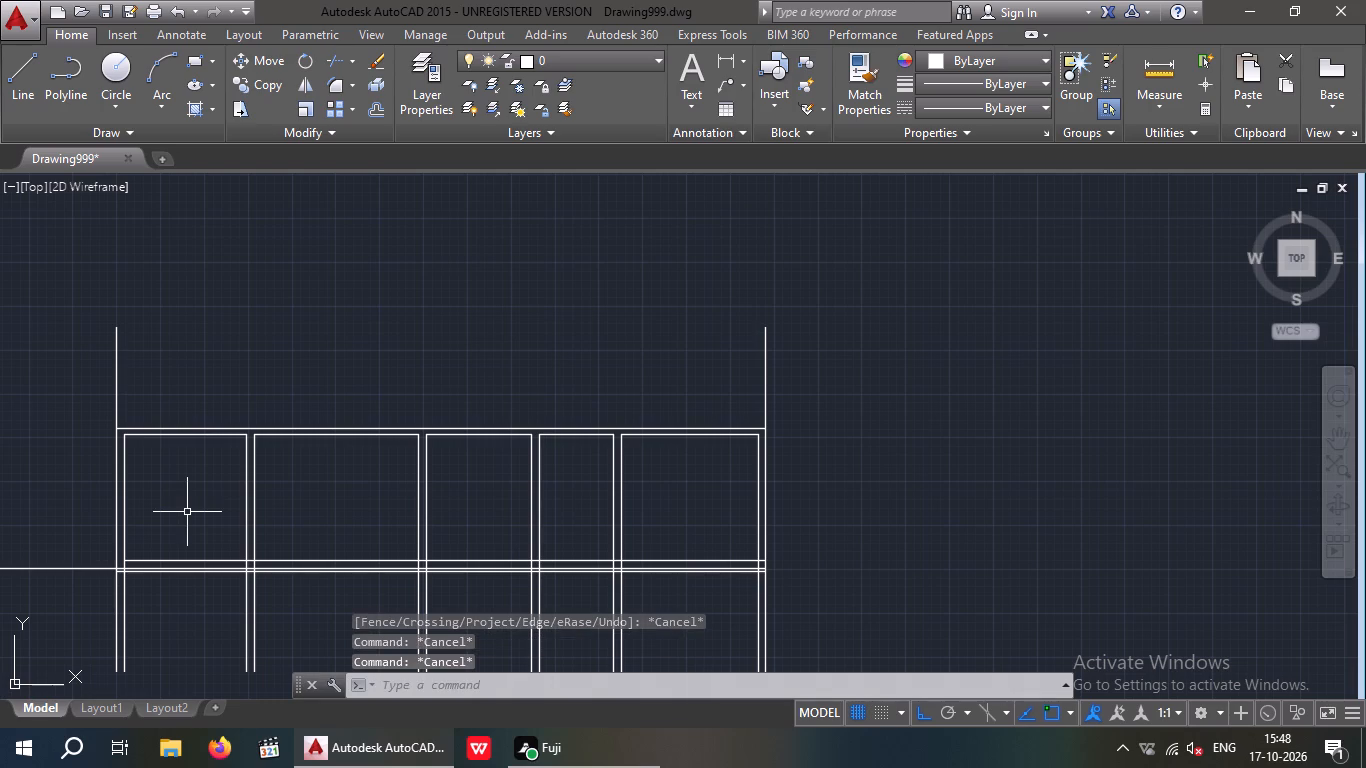
Offset the top wall's upper line 3' upward.
{"action": "key", "text": "o"}
{"action": "key", "text": "Return"}
{"action": "key", "text": "3"}
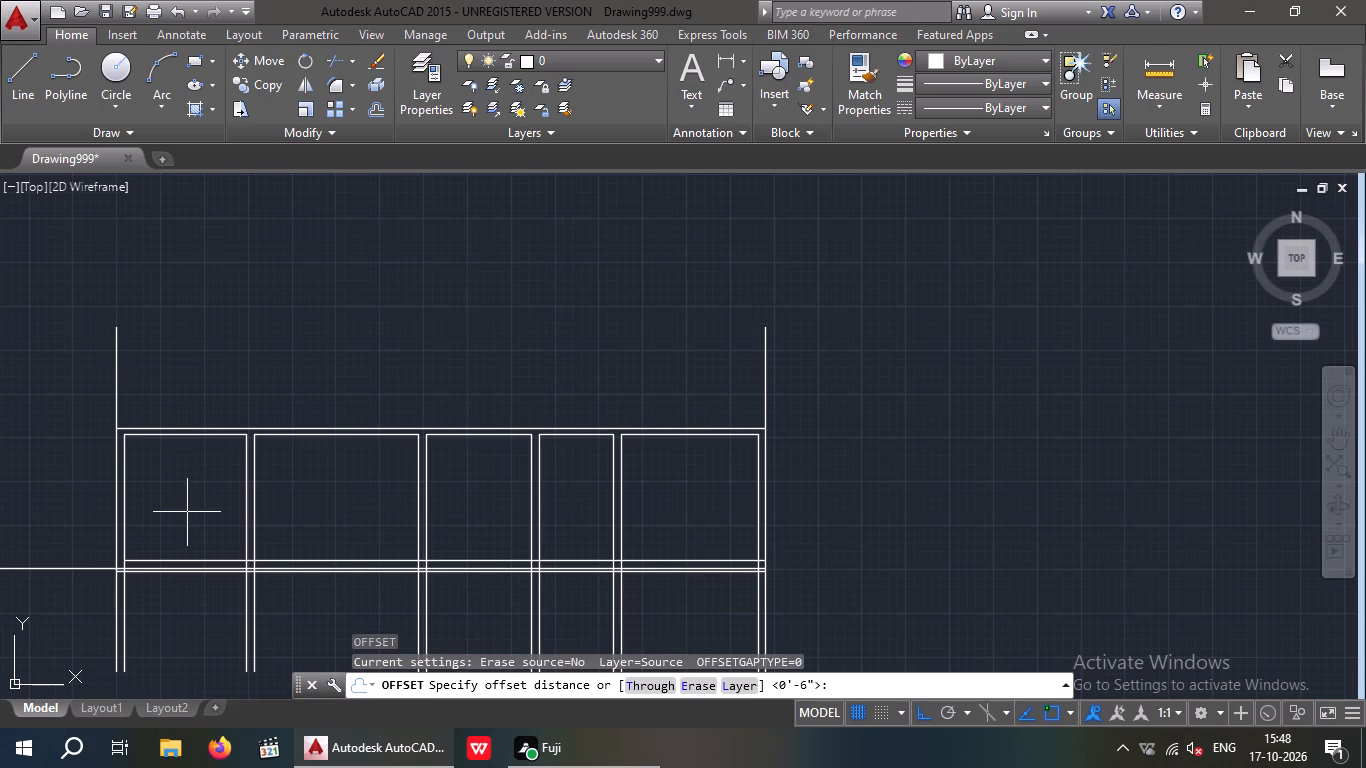
{"action": "key", "text": "apostrophe"}
{"action": "key", "text": "Return"}
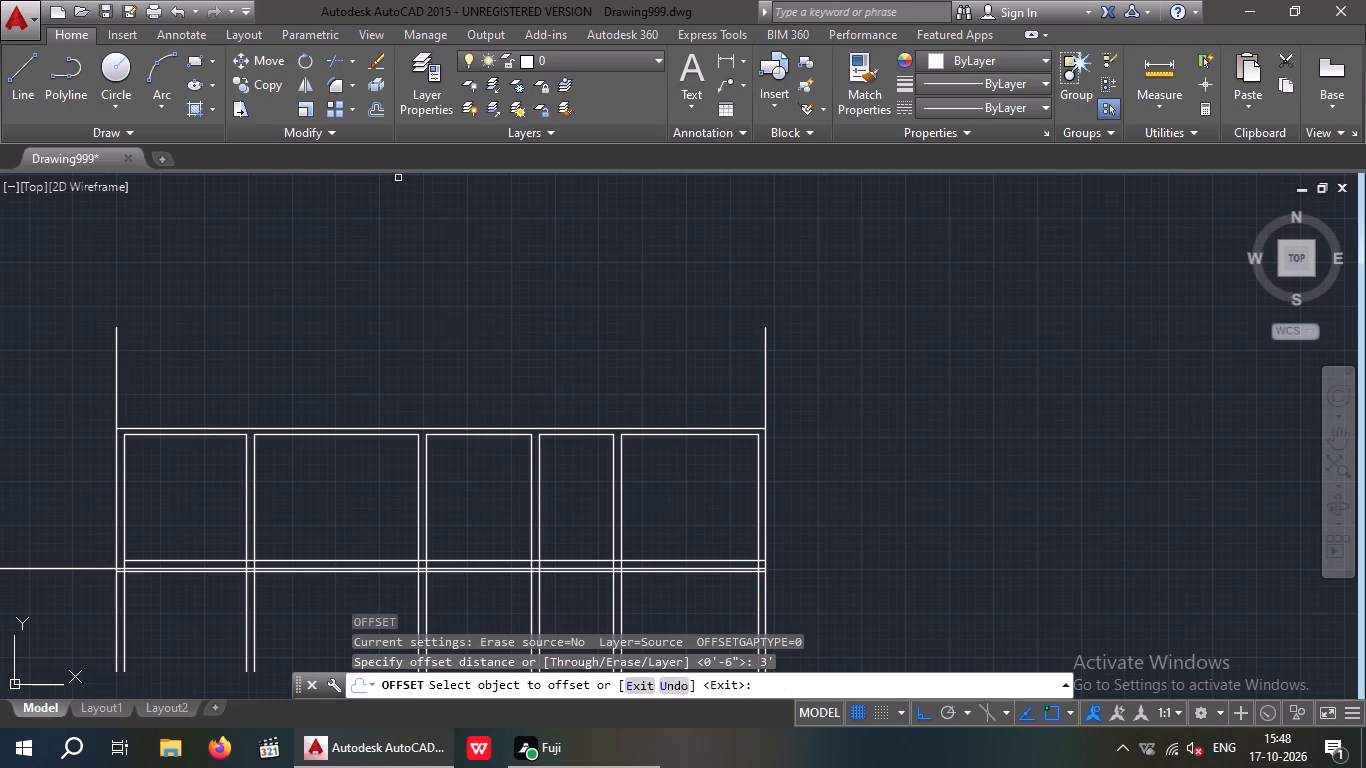
{"action": "left_click", "coordinate": [178, 425]}
{"action": "left_click", "coordinate": [176, 431]}
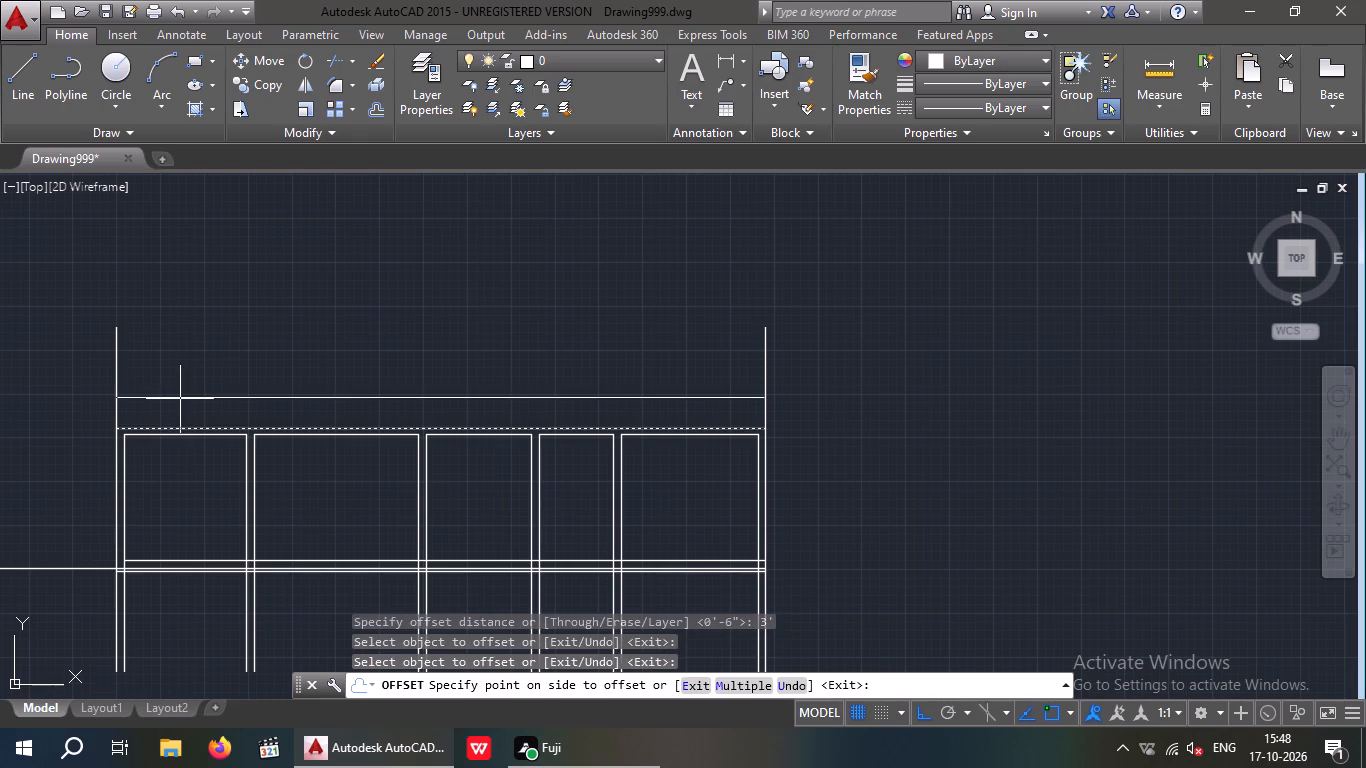
{"action": "left_click", "coordinate": [181, 399]}
{"action": "key", "text": "Escape"}
{"action": "key", "text": "Escape"}
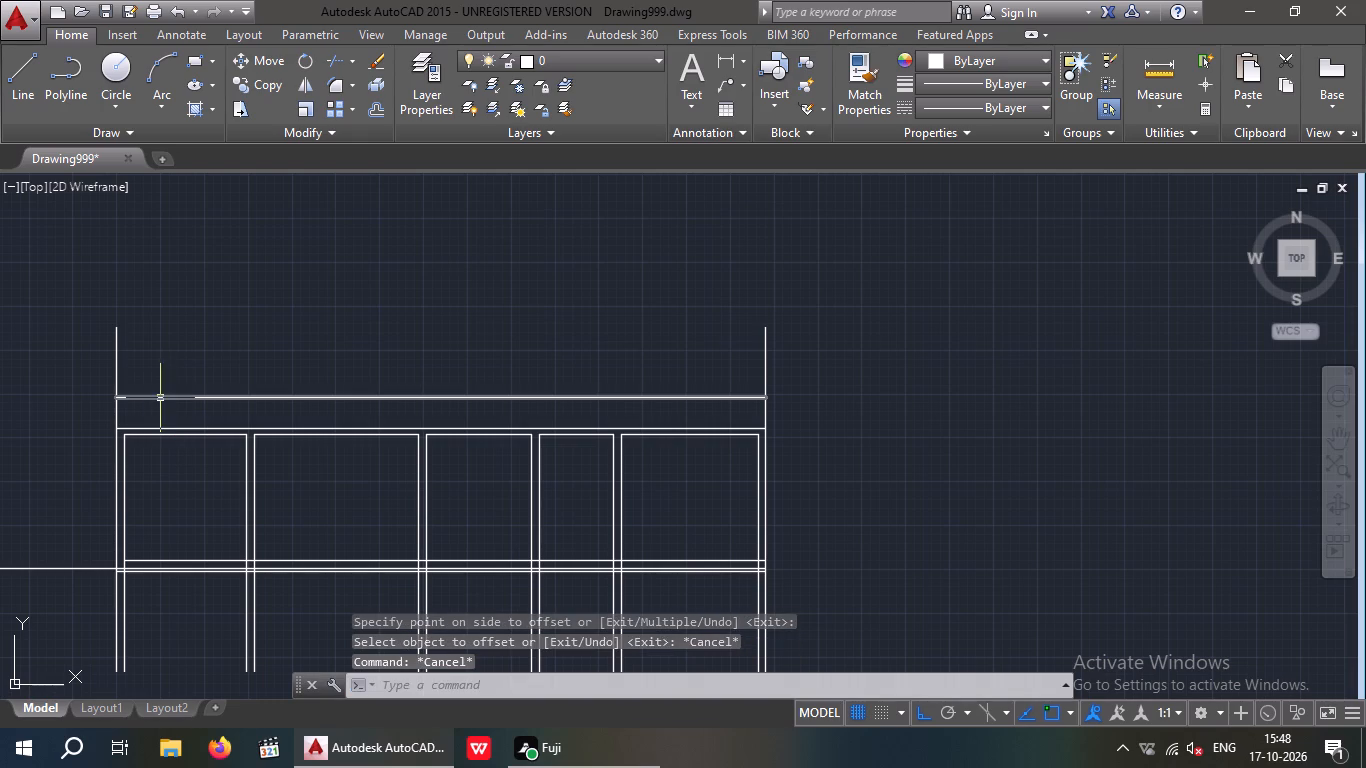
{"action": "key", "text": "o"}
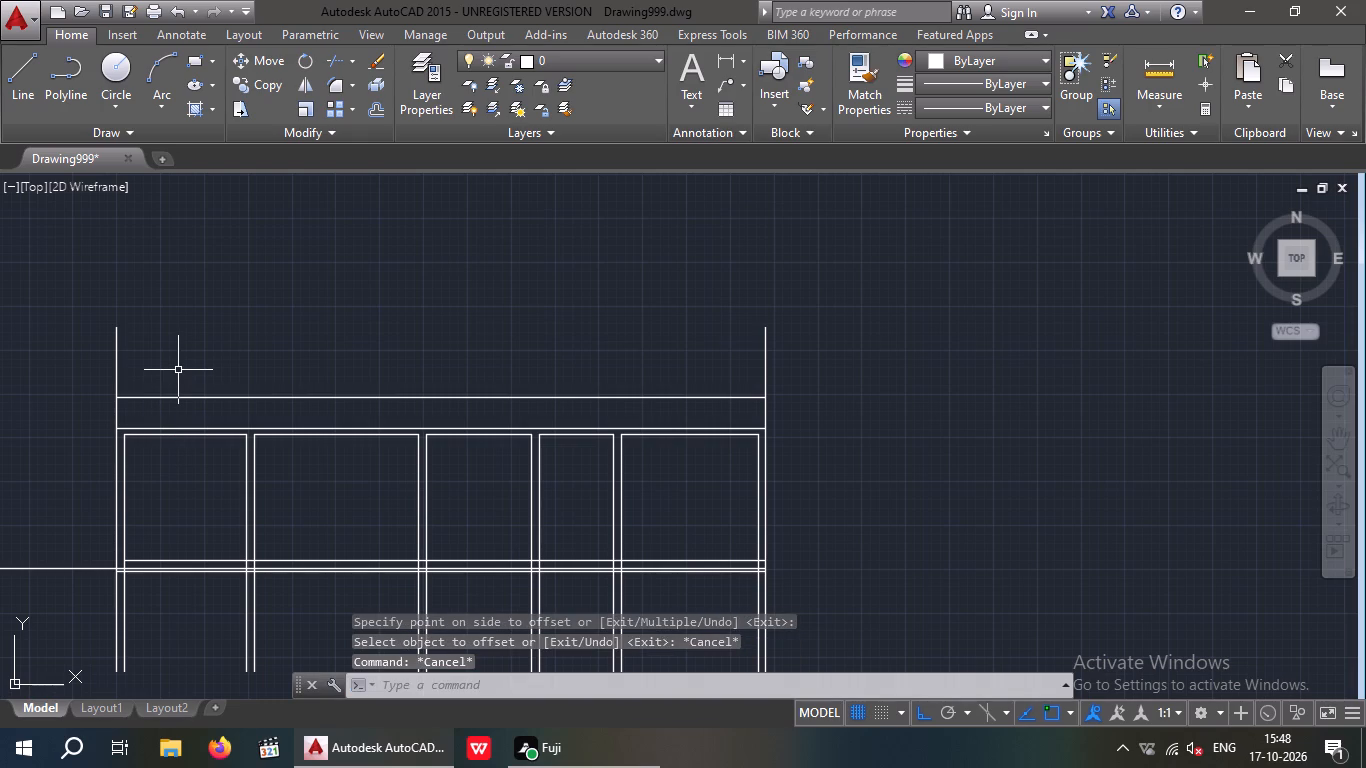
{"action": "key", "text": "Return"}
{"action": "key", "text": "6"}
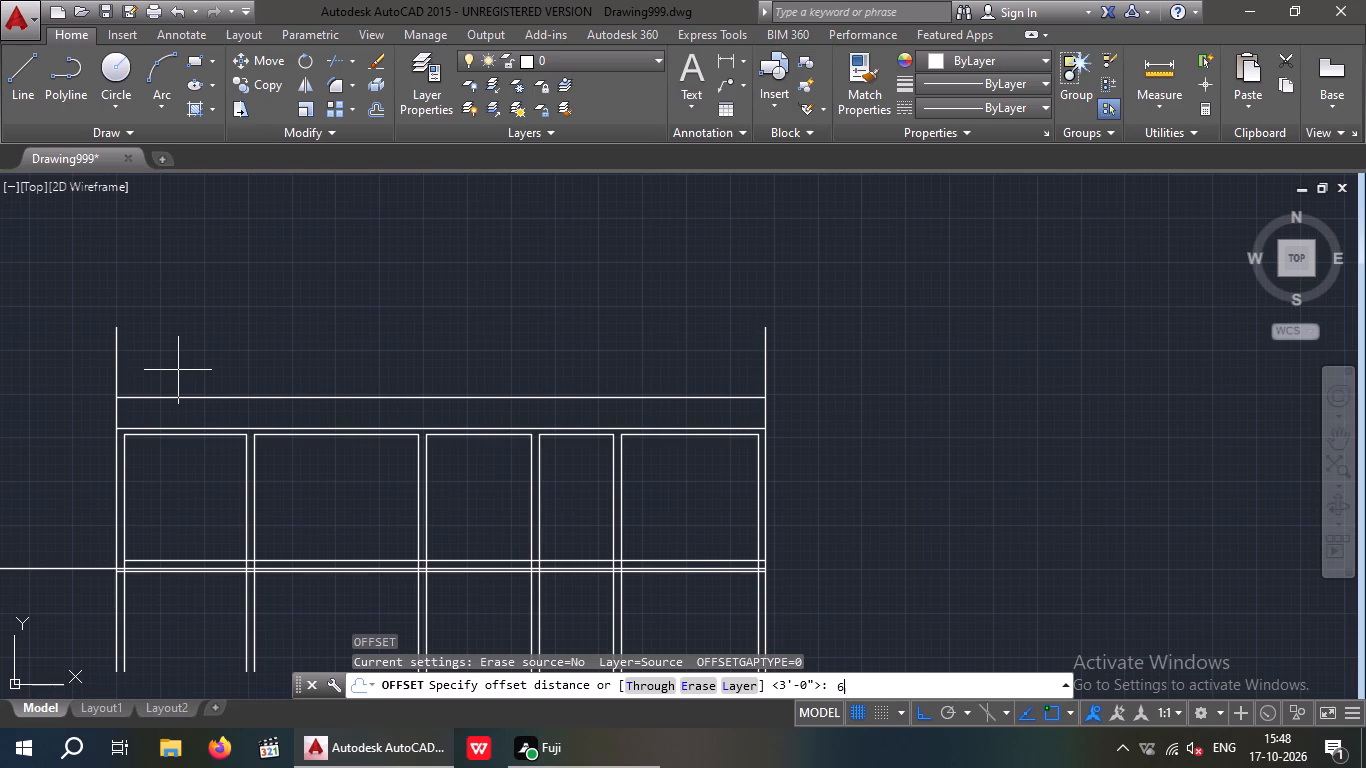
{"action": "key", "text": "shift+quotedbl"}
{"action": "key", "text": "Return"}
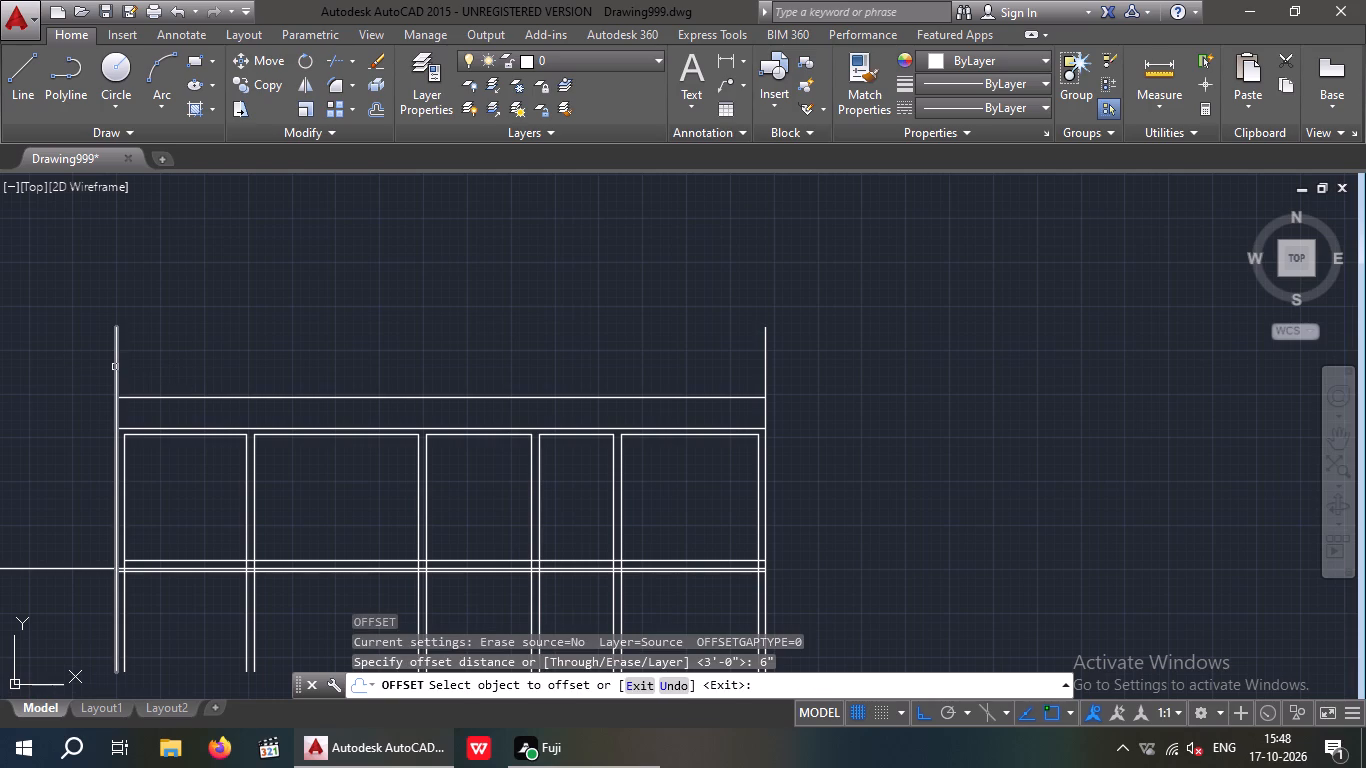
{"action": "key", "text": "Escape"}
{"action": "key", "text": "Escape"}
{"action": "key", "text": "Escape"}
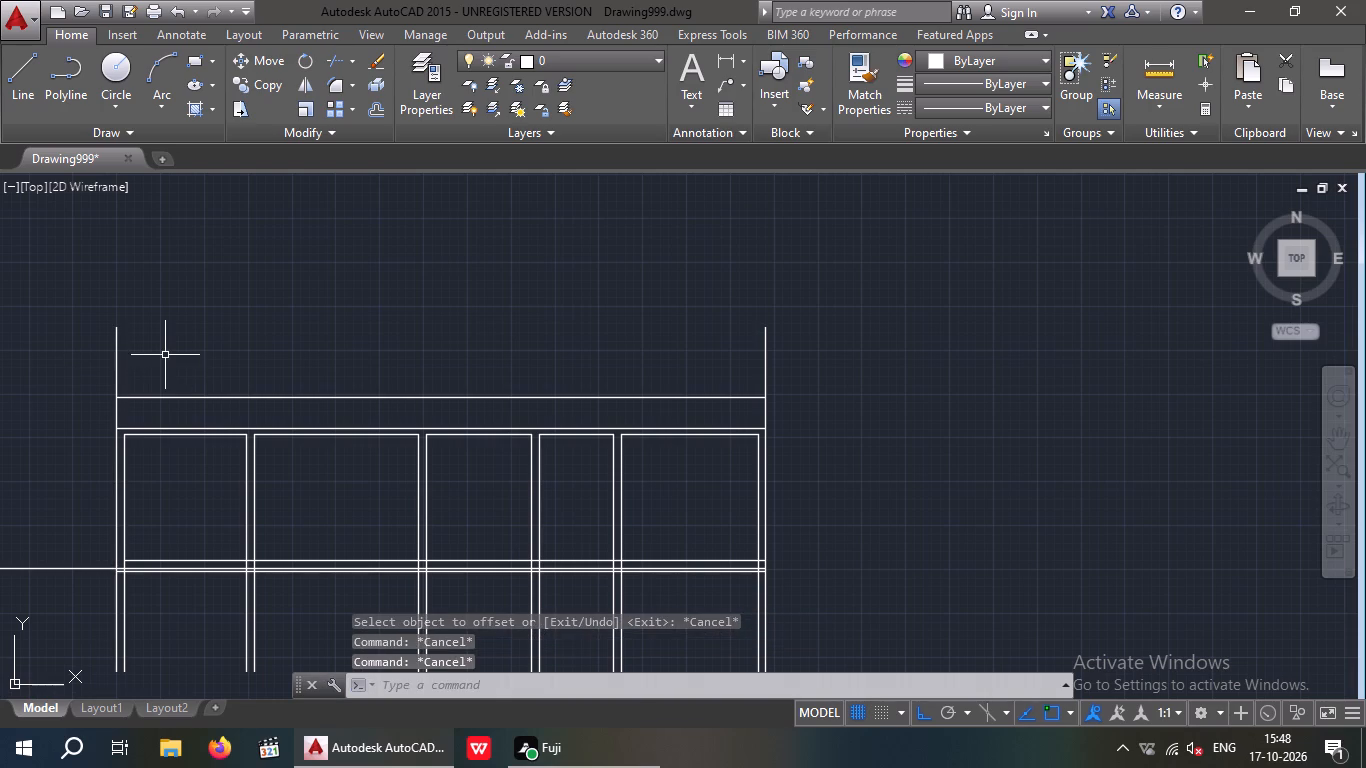
Offset the plan's leftmost and rightmost vertical wall lines 4" inward.
{"action": "key", "text": "o"}
{"action": "key", "text": "Return"}
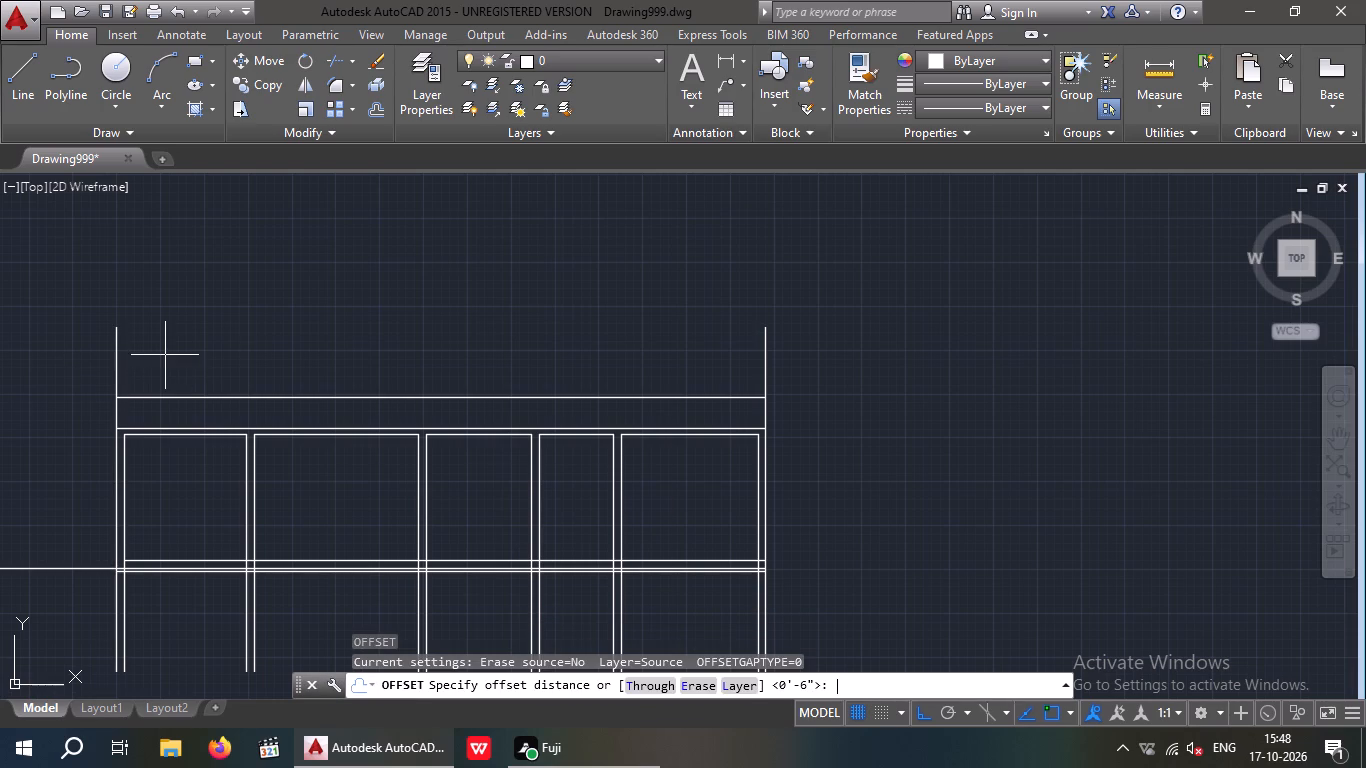
{"action": "type", "text": "4\""}
{"action": "key", "text": "Return"}
{"action": "left_click_drag", "start_coordinate": [117, 373], "coordinate": [118, 372]}
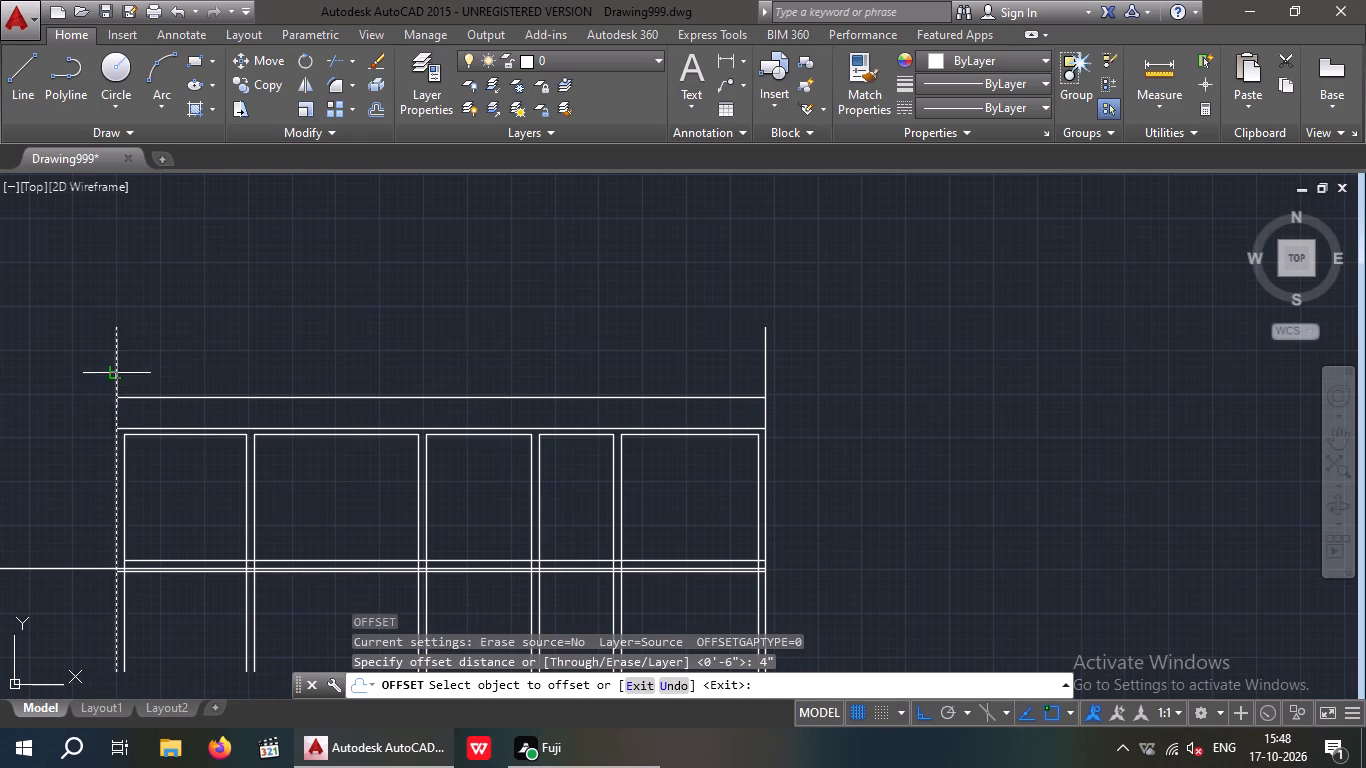
{"action": "left_click_drag", "start_coordinate": [118, 372], "coordinate": [127, 370]}
{"action": "left_click", "coordinate": [141, 368]}
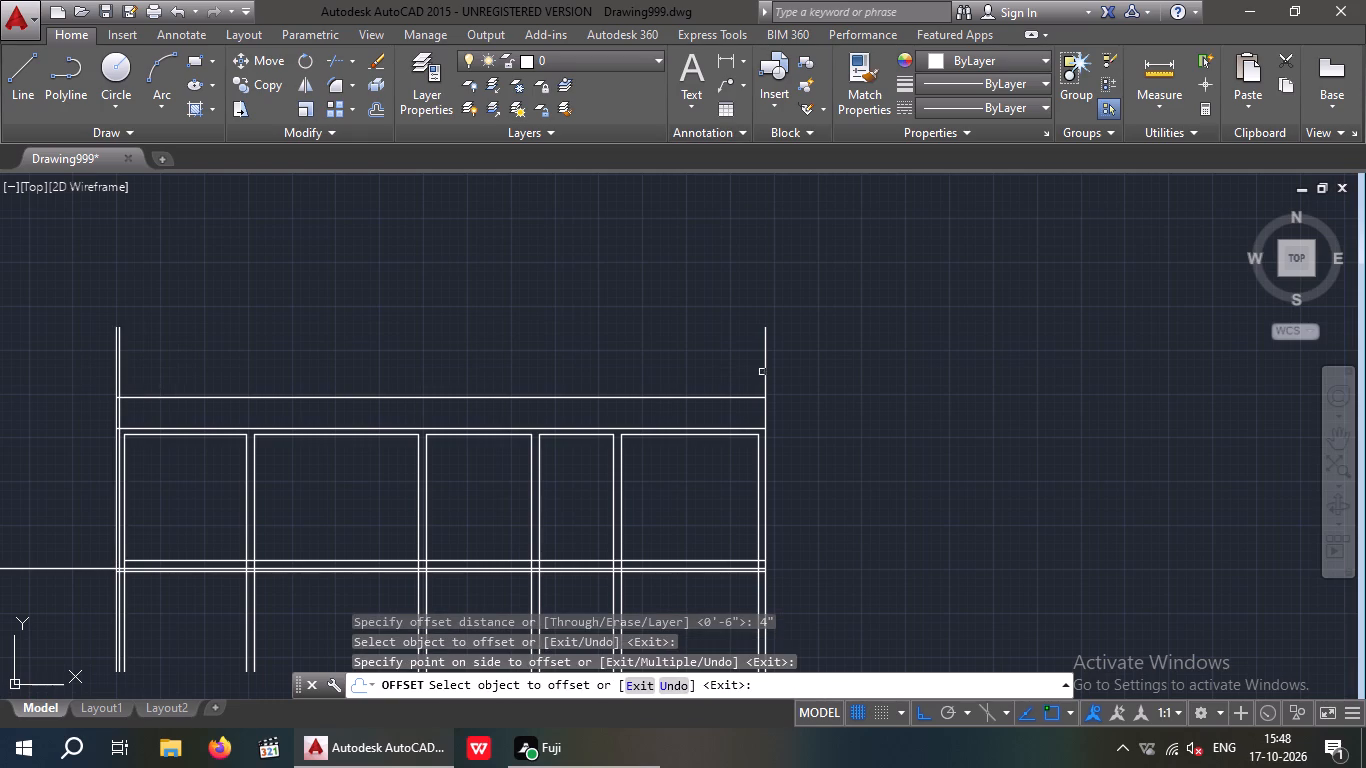
{"action": "left_click", "coordinate": [763, 371]}
{"action": "left_click", "coordinate": [749, 370]}
{"action": "key", "text": "Escape"}
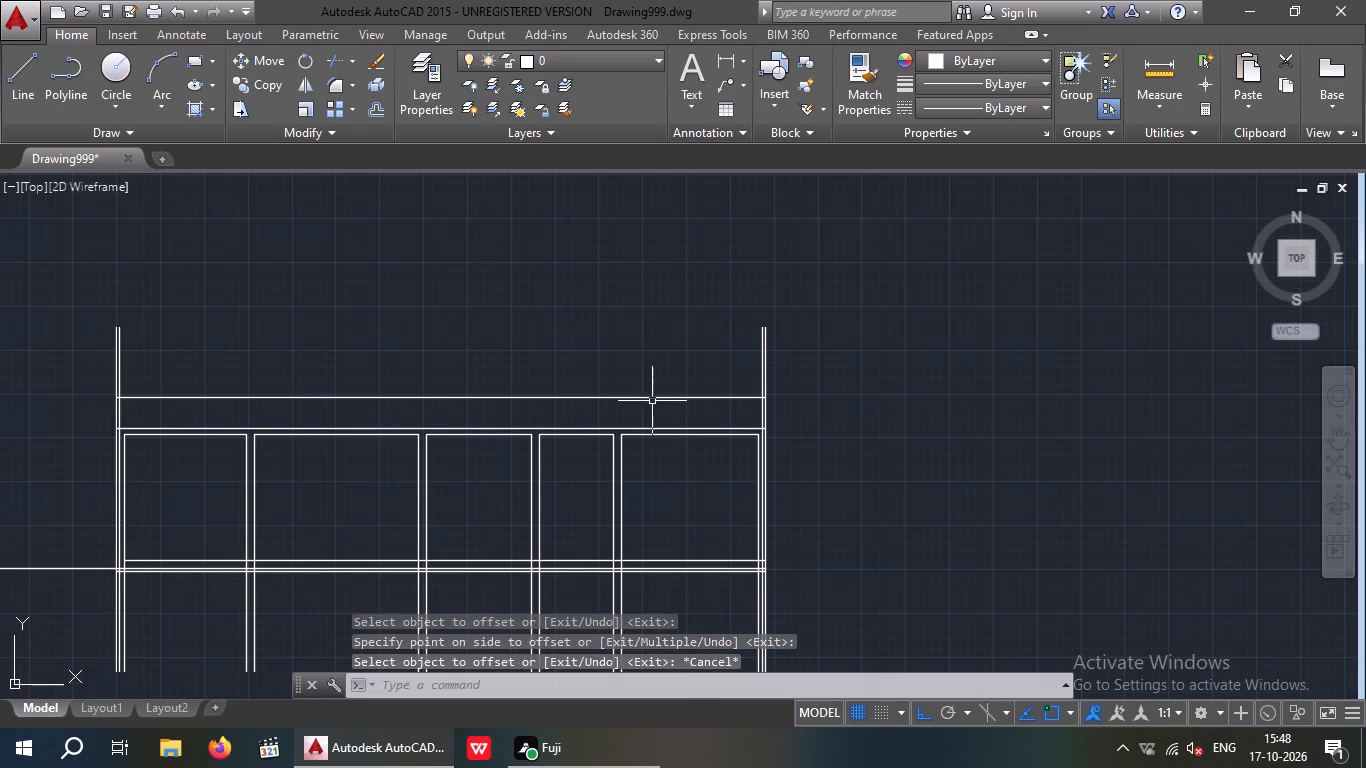
{"action": "key", "text": "Escape"}
Trim both 4" offset lines below the top wall's upper line at the plan's left and right ends.
{"action": "scroll", "coordinate": [79, 420], "scroll_direction": "up", "scroll_amount": 4}
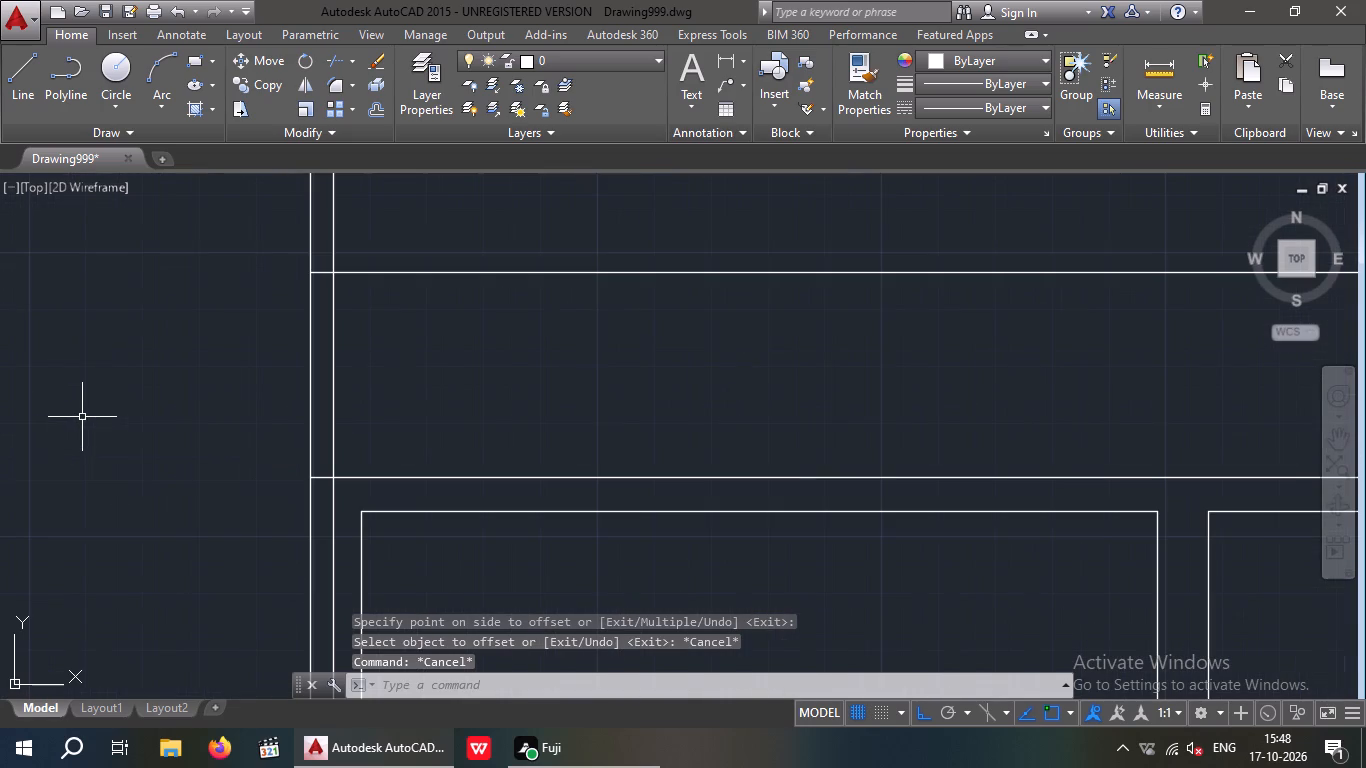
{"action": "type", "text": "TR"}
{"action": "key", "text": "space"}
{"action": "key", "text": "space"}
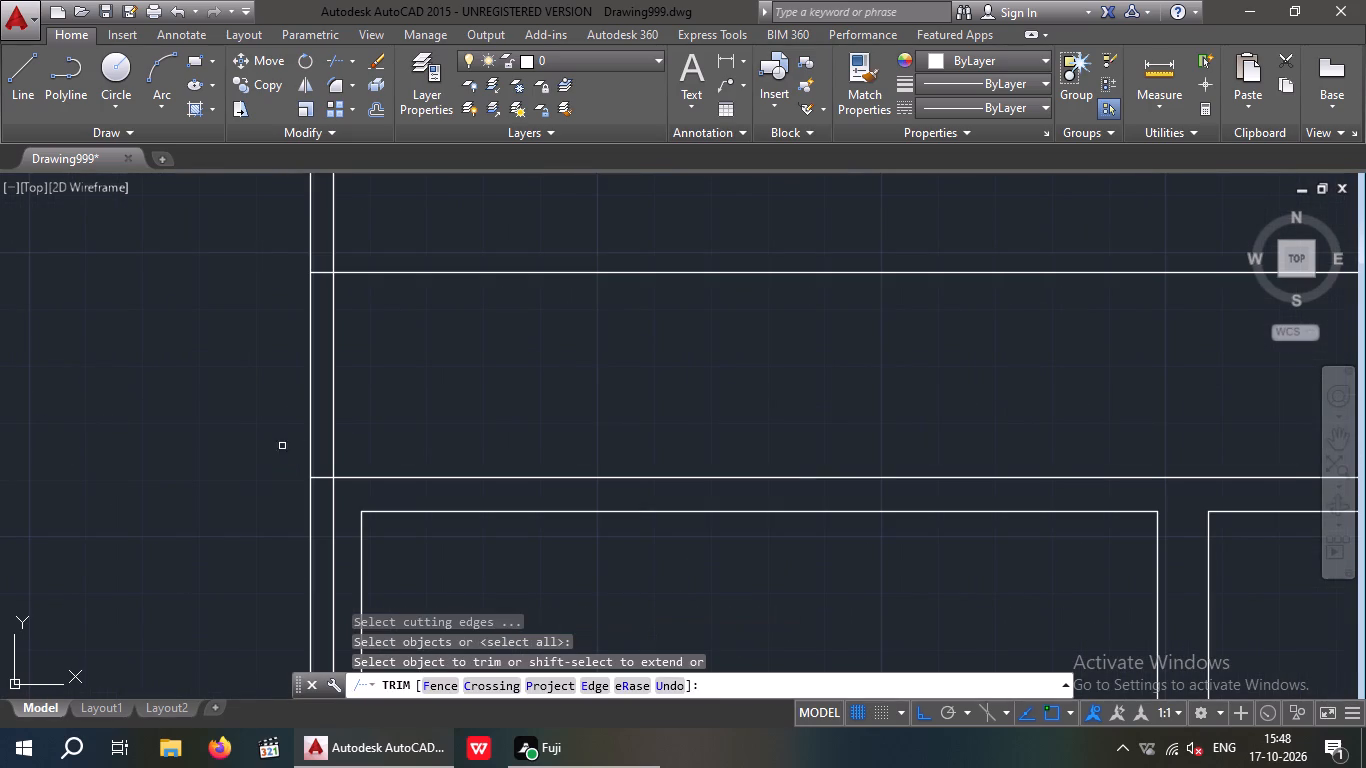
{"action": "scroll", "coordinate": [355, 434], "scroll_direction": "up", "scroll_amount": 4}
{"action": "scroll", "coordinate": [296, 460], "scroll_direction": "down", "scroll_amount": 2}
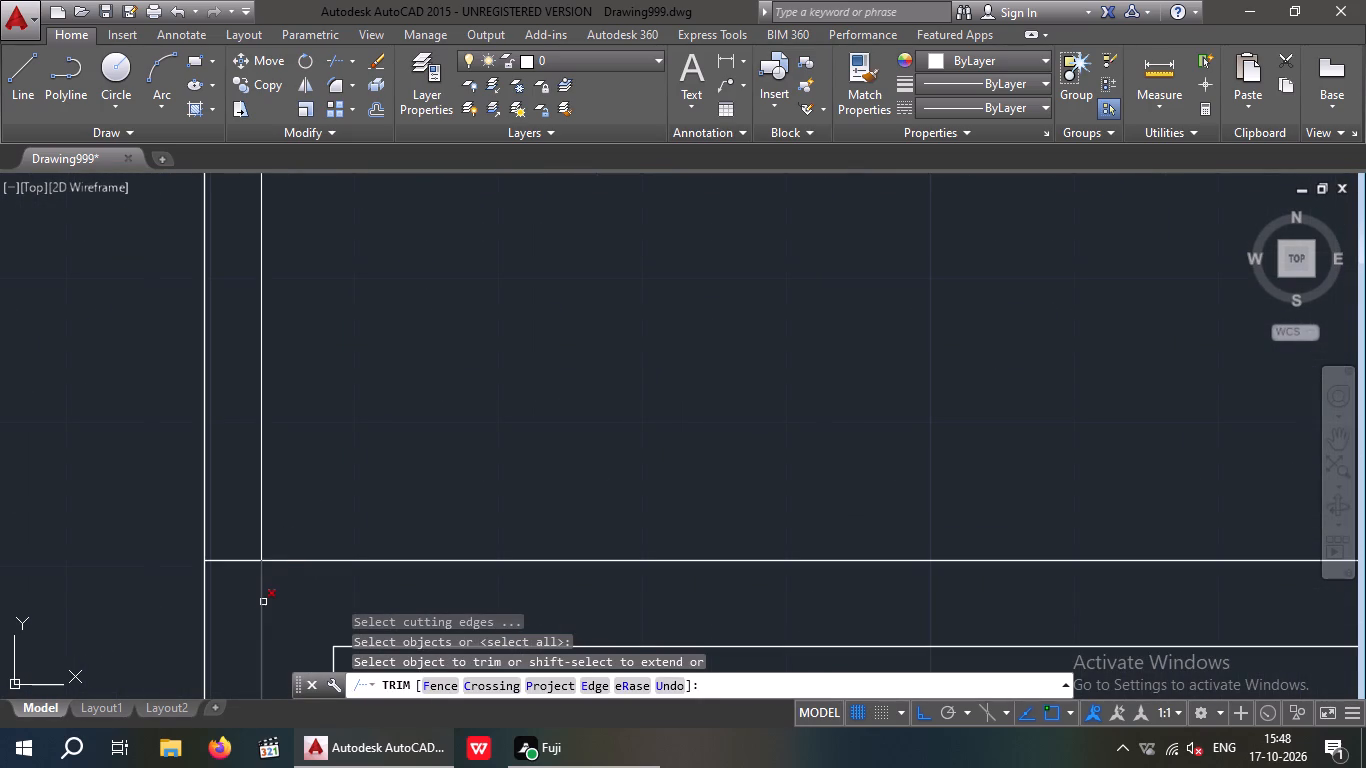
{"action": "left_click", "coordinate": [263, 602]}
{"action": "scroll", "coordinate": [313, 434], "scroll_direction": "down", "scroll_amount": 6}
{"action": "middle_click_drag", "start_coordinate": [531, 412], "coordinate": [241, 413]}
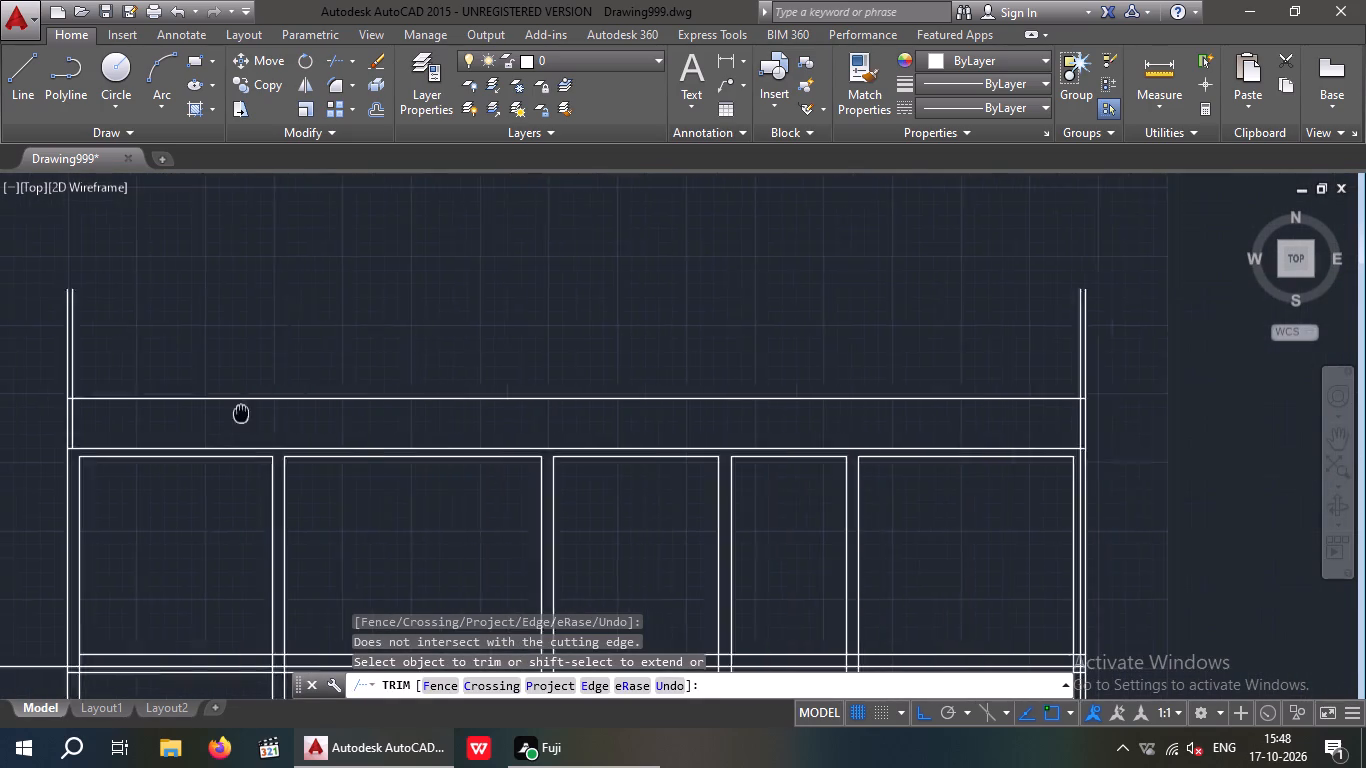
{"action": "middle_click_drag", "start_coordinate": [241, 413], "coordinate": [0, 413]}
{"action": "scroll", "coordinate": [617, 455], "scroll_direction": "up", "scroll_amount": 4}
{"action": "scroll", "coordinate": [508, 458], "scroll_direction": "up", "scroll_amount": 2}
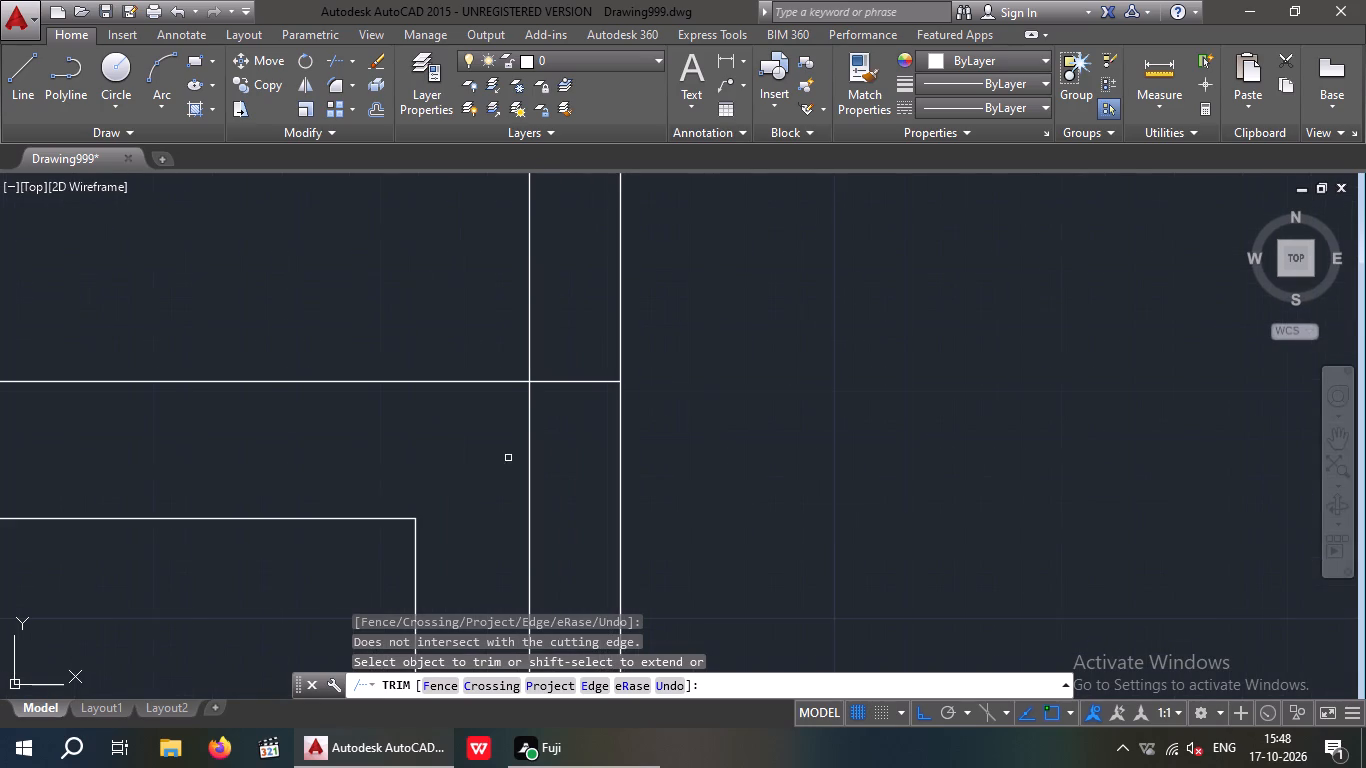
{"action": "left_click", "coordinate": [529, 449]}
Trim the vertical line pairs at both ends of the plan where they project above the horizontal line 3' above the top wall.
{"action": "scroll", "coordinate": [534, 448], "scroll_direction": "down", "scroll_amount": 6}
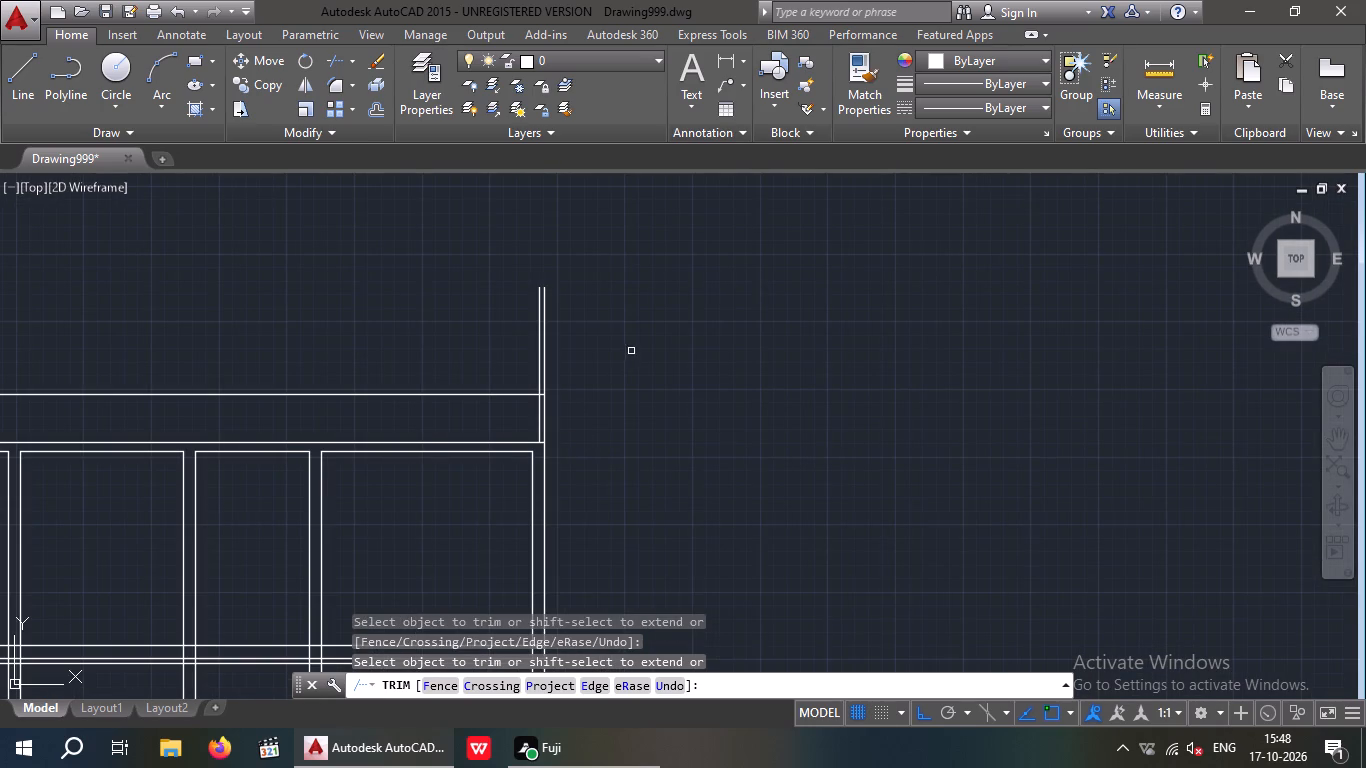
{"action": "left_click_drag", "start_coordinate": [634, 332], "coordinate": [560, 343]}
{"action": "left_click", "coordinate": [477, 360]}
{"action": "scroll", "coordinate": [498, 350], "scroll_direction": "down", "scroll_amount": 2}
{"action": "middle_click_drag", "start_coordinate": [499, 348], "coordinate": [766, 375]}
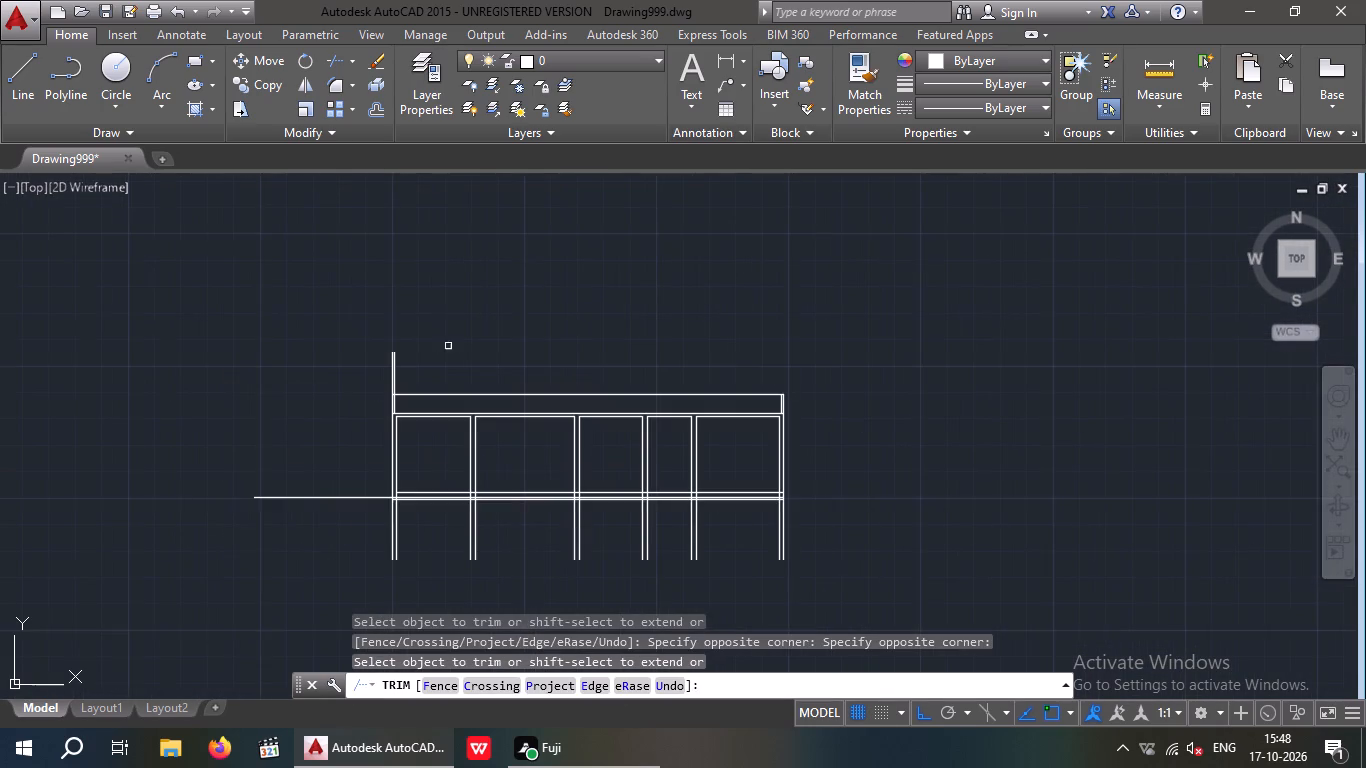
{"action": "scroll", "coordinate": [435, 350], "scroll_direction": "up", "scroll_amount": 3}
{"action": "left_click_drag", "start_coordinate": [436, 357], "coordinate": [163, 453]}
{"action": "left_click_drag", "start_coordinate": [105, 453], "coordinate": [114, 451]}
Trim the horizontal line above the top wall between the two 4" end stubs, keeping the caps over the stubs.
{"action": "scroll", "coordinate": [239, 375], "scroll_direction": "down", "scroll_amount": 3}
{"action": "middle_click_drag", "start_coordinate": [373, 364], "coordinate": [447, 346]}
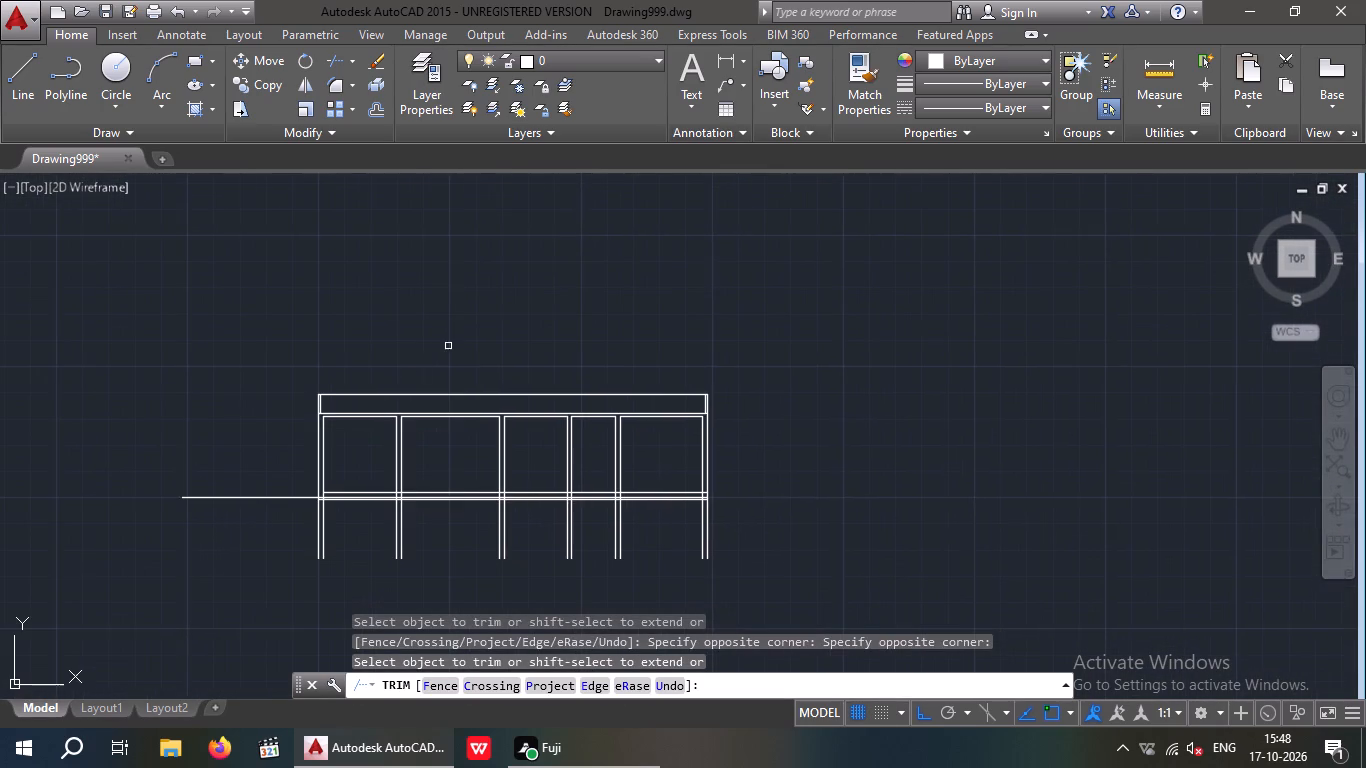
{"action": "scroll", "coordinate": [262, 380], "scroll_direction": "up", "scroll_amount": 3}
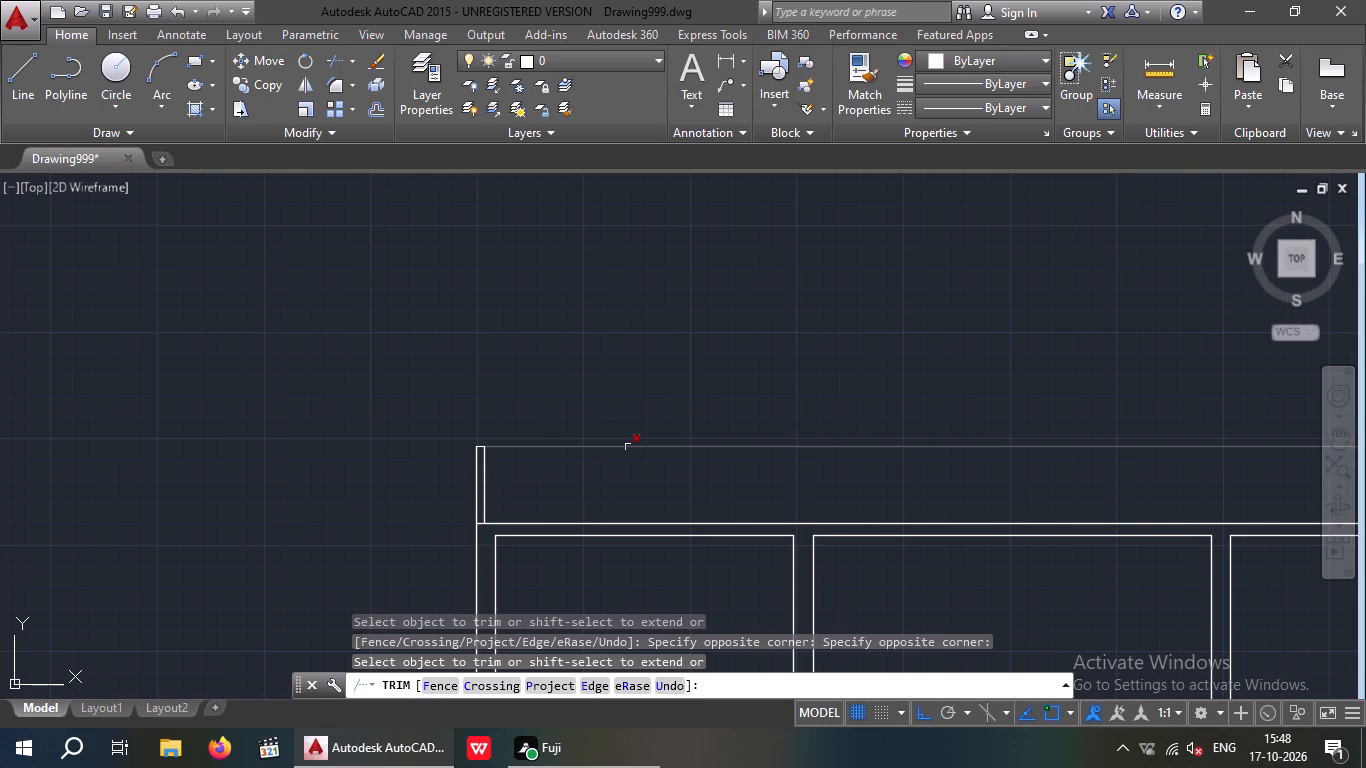
{"action": "left_click", "coordinate": [628, 447]}
{"action": "scroll", "coordinate": [637, 405], "scroll_direction": "down", "scroll_amount": 2}
{"action": "middle_click_drag", "start_coordinate": [643, 402], "coordinate": [422, 387]}
{"action": "scroll", "coordinate": [418, 388], "scroll_direction": "up", "scroll_amount": 1}
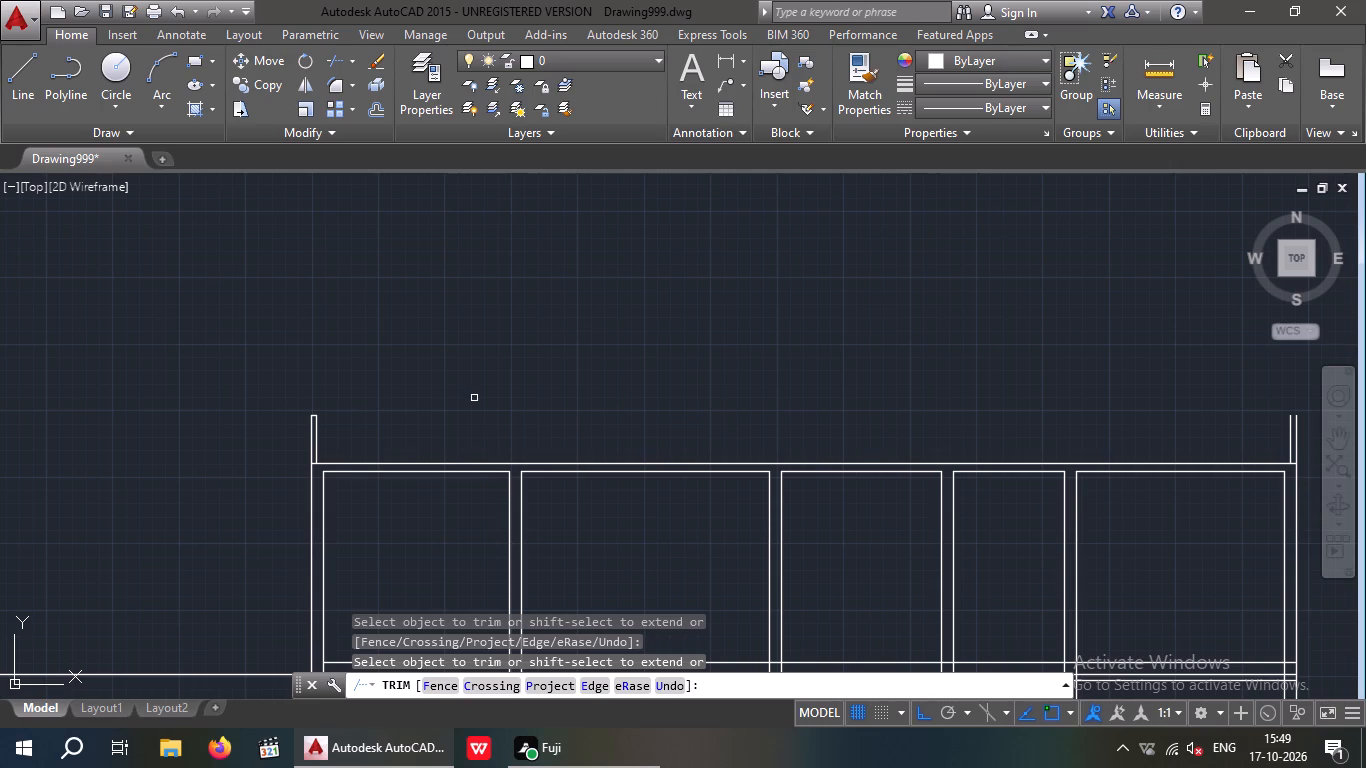
{"action": "key", "text": "Escape"}
Draw a lip at the left stub's top inner corner: 2" outward to the right, 2" down, and back to the stub's inner line.
{"action": "scroll", "coordinate": [327, 415], "scroll_direction": "up", "scroll_amount": 4}
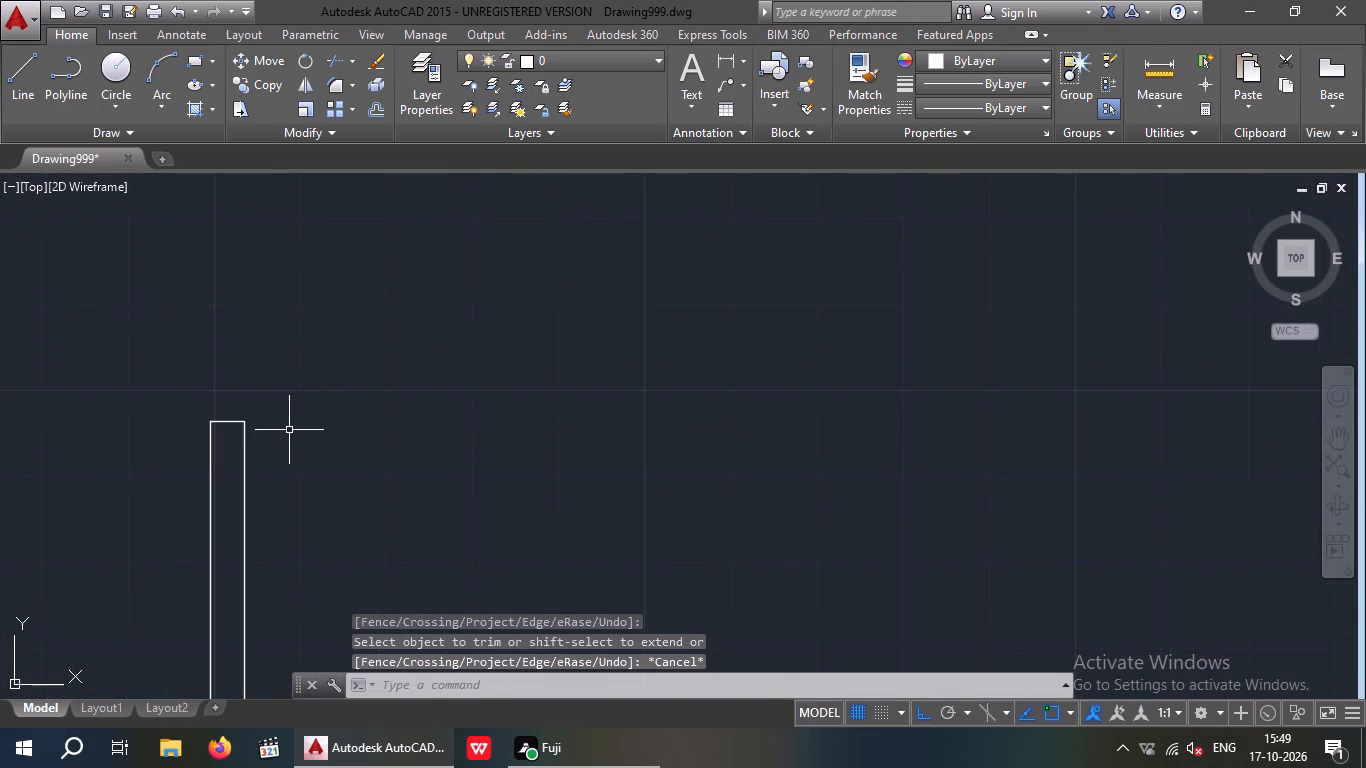
{"action": "middle_click_drag", "start_coordinate": [294, 427], "coordinate": [414, 429]}
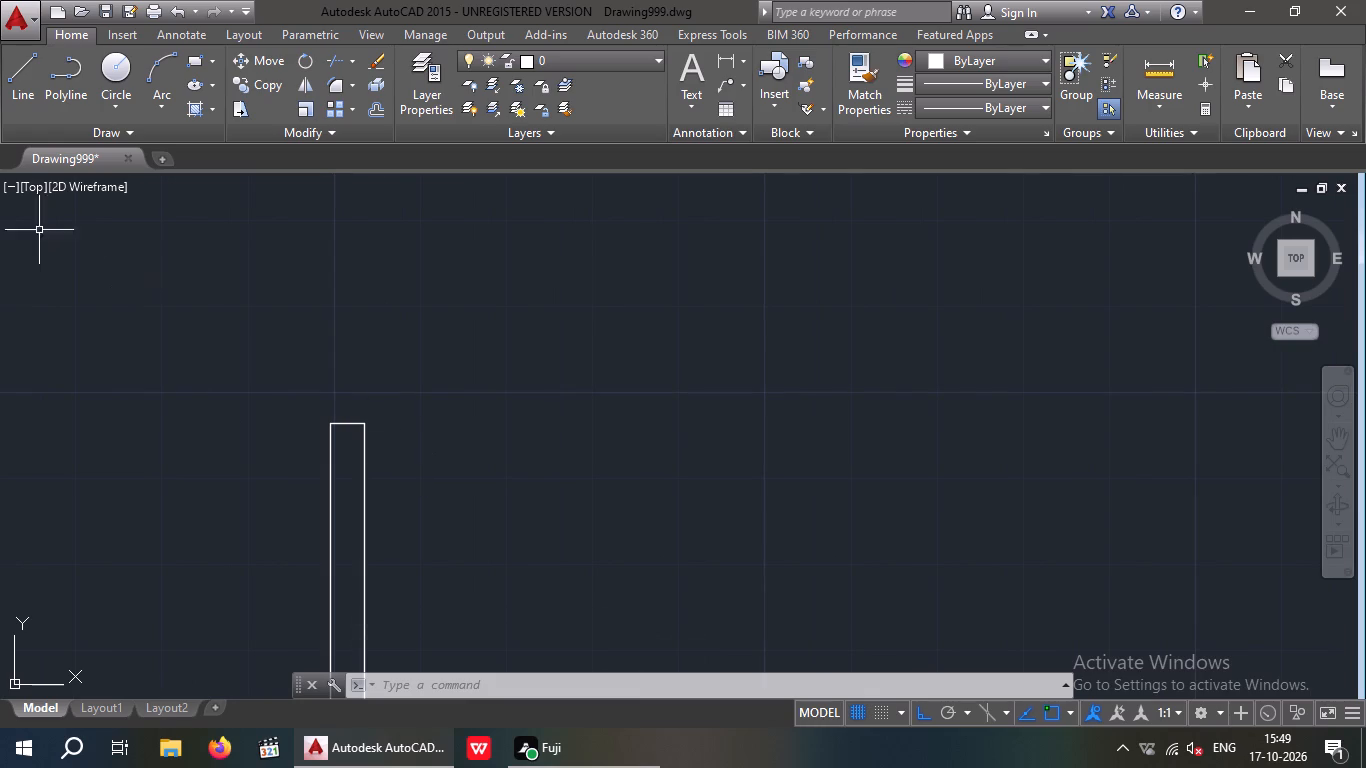
{"action": "left_click", "coordinate": [11, 76]}
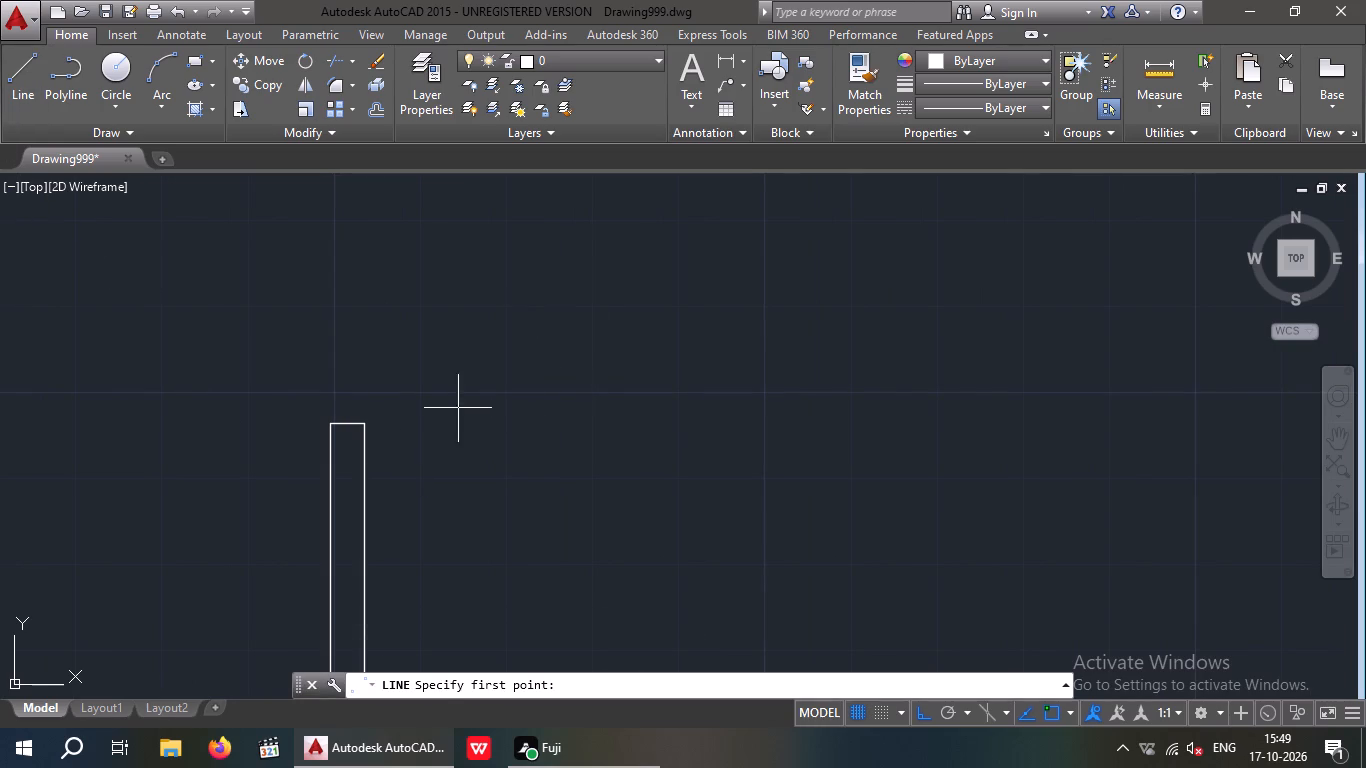
{"action": "left_click_drag", "start_coordinate": [365, 420], "coordinate": [438, 431]}
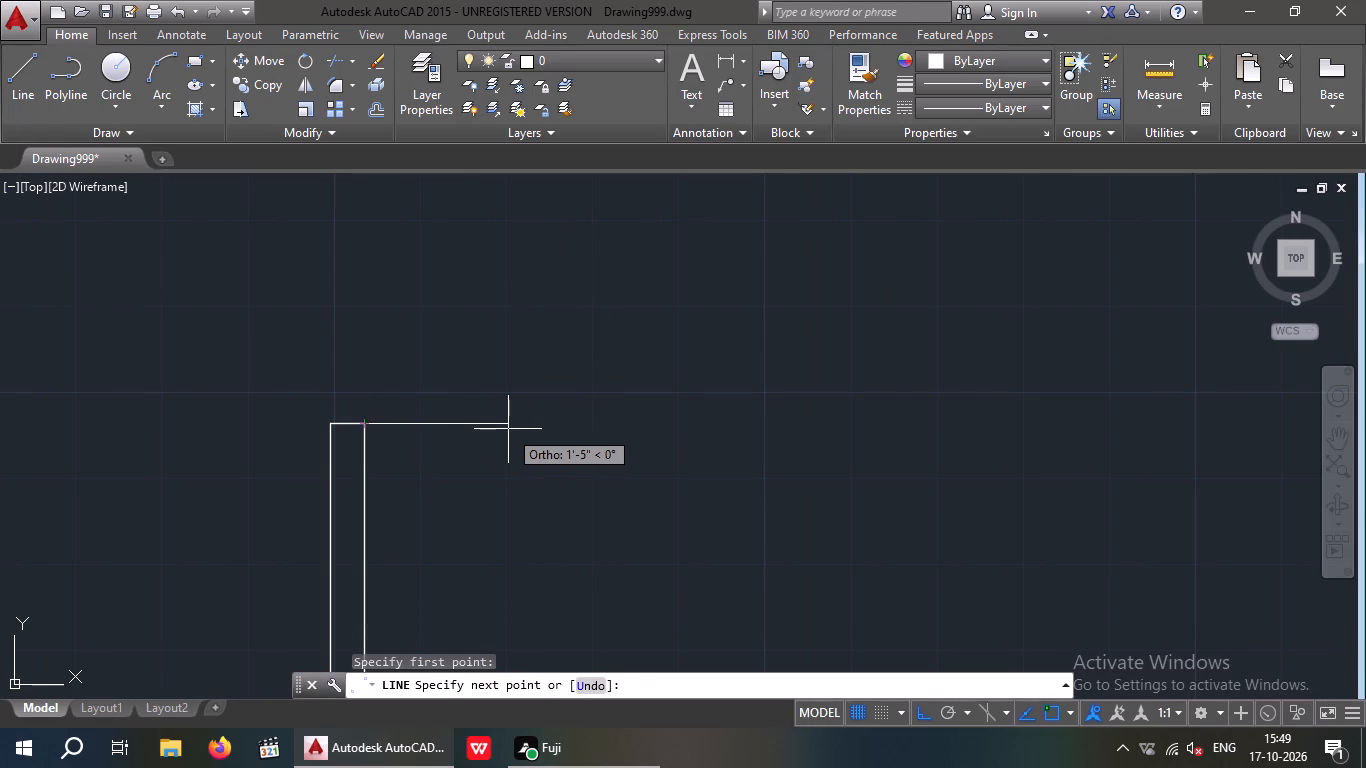
{"action": "type", "text": "2\""}
{"action": "key", "text": "Return"}
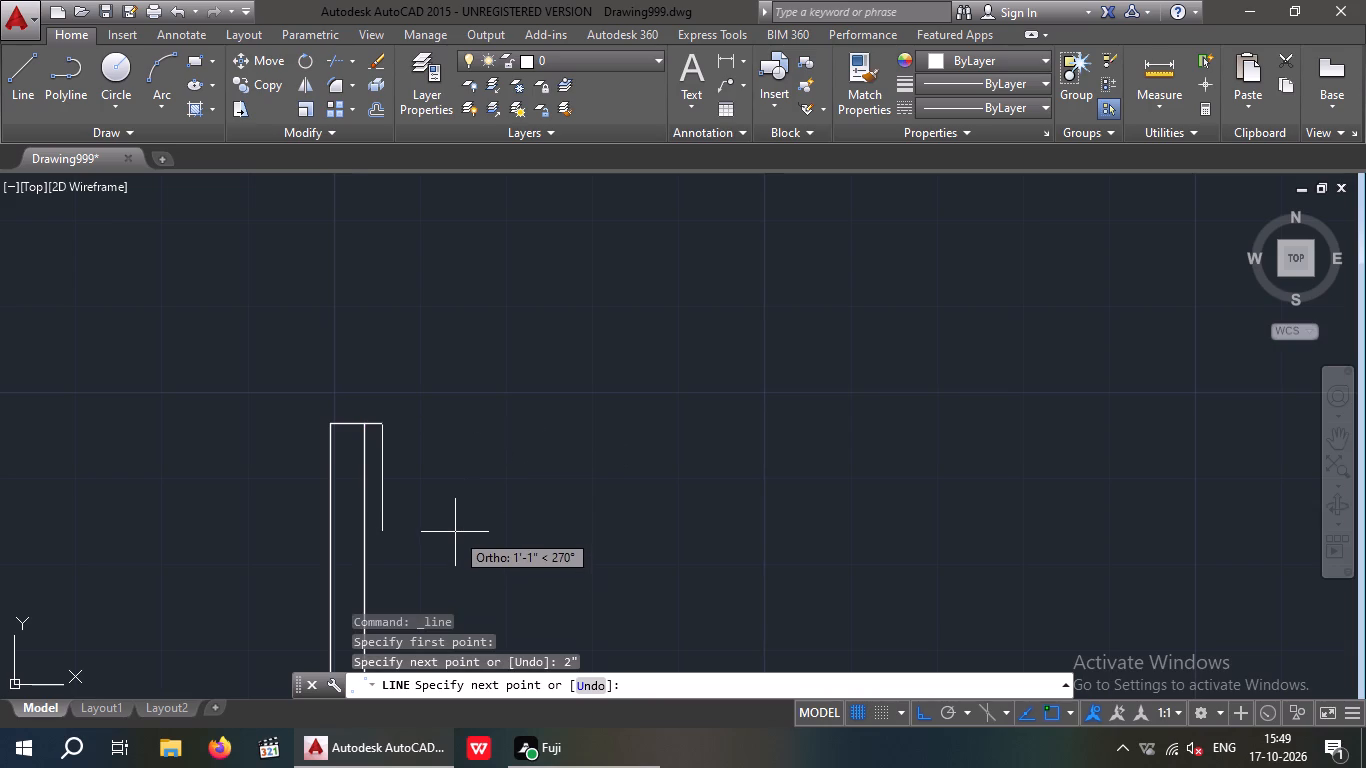
{"action": "type", "text": "2\""}
{"action": "key", "text": "Return"}
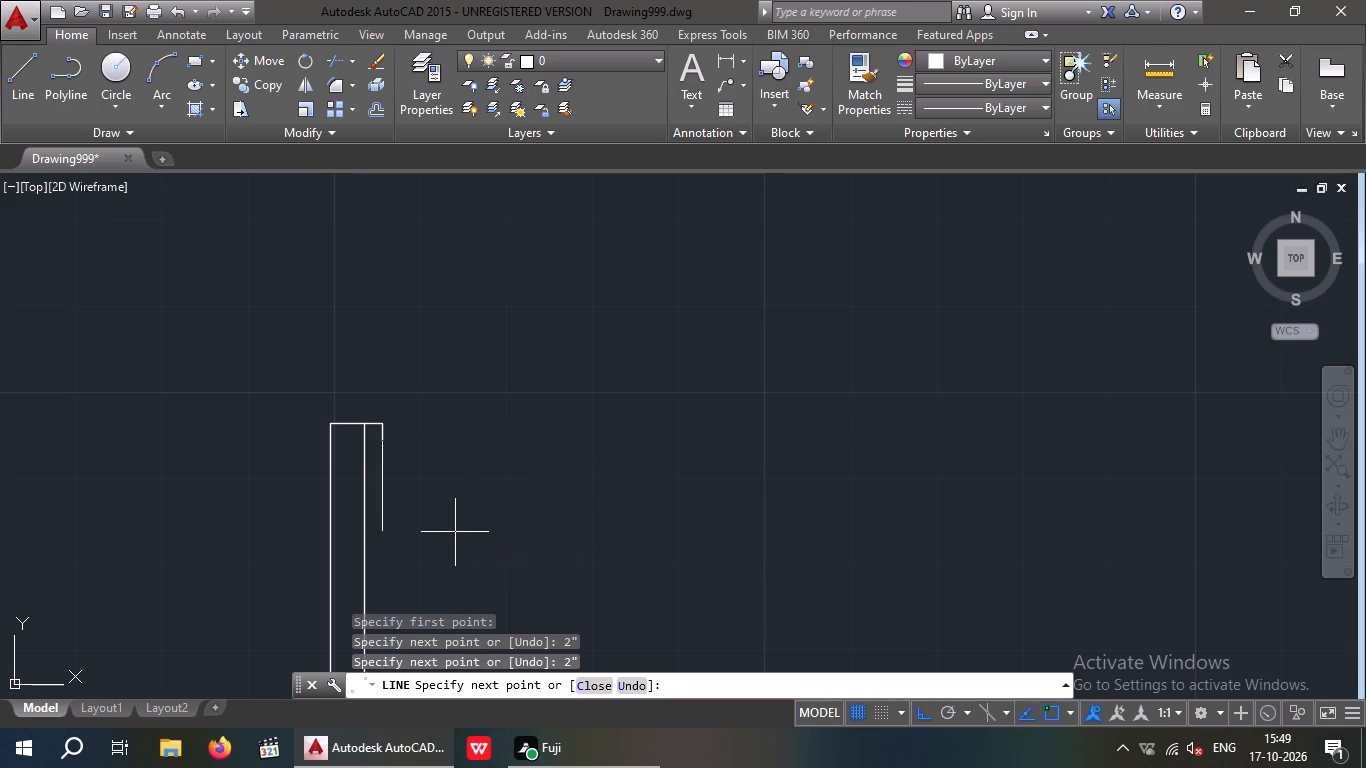
{"action": "scroll", "coordinate": [350, 441], "scroll_direction": "up", "scroll_amount": 2}
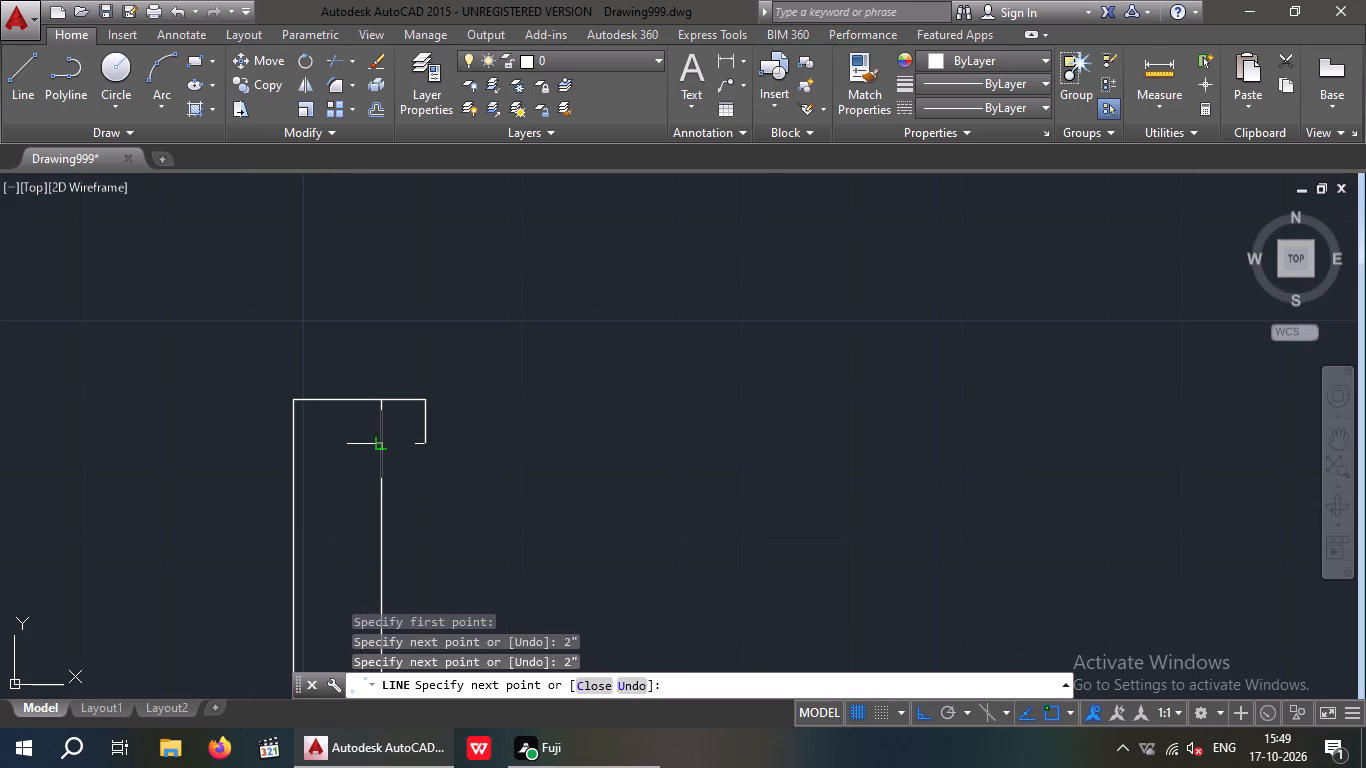
{"action": "scroll", "coordinate": [378, 439], "scroll_direction": "up", "scroll_amount": 4}
{"action": "left_click", "coordinate": [382, 483]}
{"action": "key", "text": "Escape"}
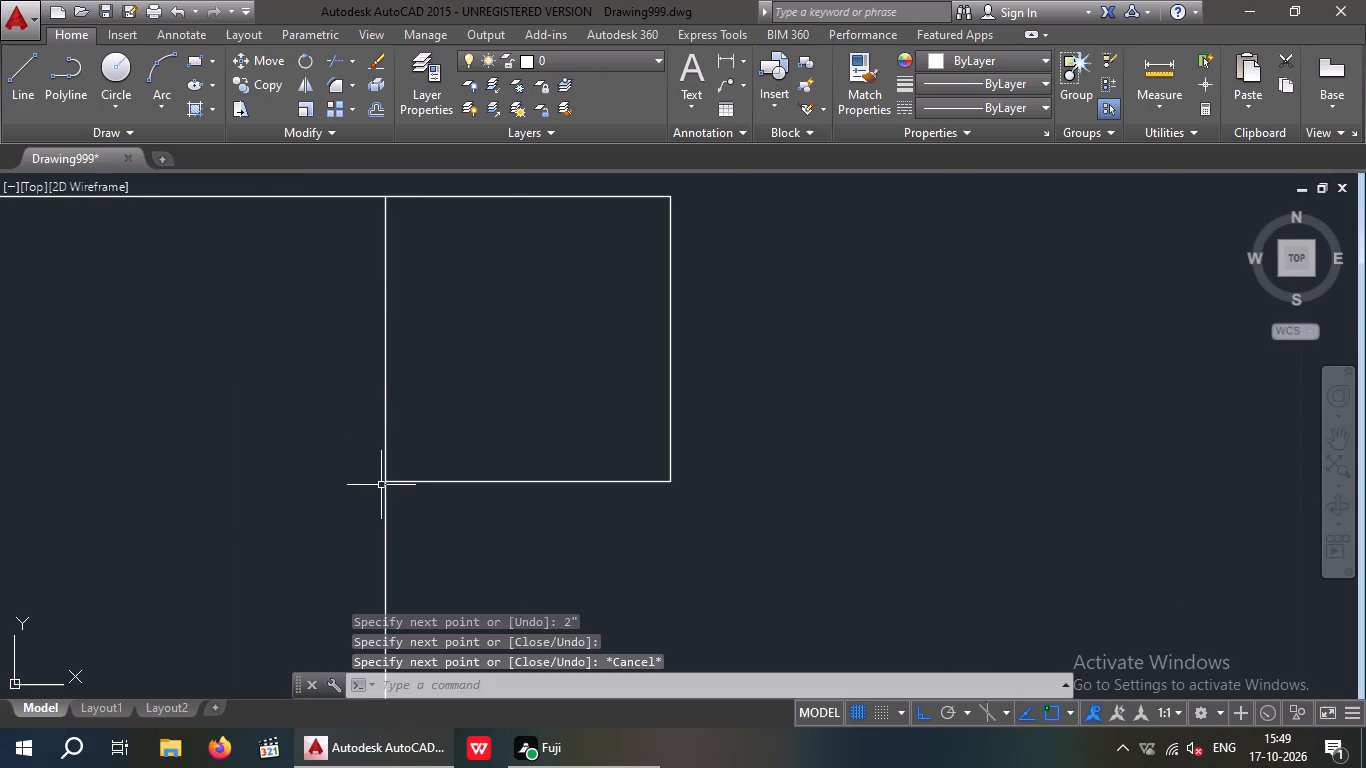
Trim the left stub's inner line where it crosses the 2" lip, joining the lip and stub into one outline.
{"action": "type", "text": "TR"}
{"action": "key", "text": "space"}
{"action": "key", "text": "space"}
{"action": "left_click_drag", "start_coordinate": [519, 322], "coordinate": [359, 363]}
{"action": "left_click", "coordinate": [321, 383]}
{"action": "scroll", "coordinate": [362, 362], "scroll_direction": "down", "scroll_amount": 5}
{"action": "key", "text": "Escape"}
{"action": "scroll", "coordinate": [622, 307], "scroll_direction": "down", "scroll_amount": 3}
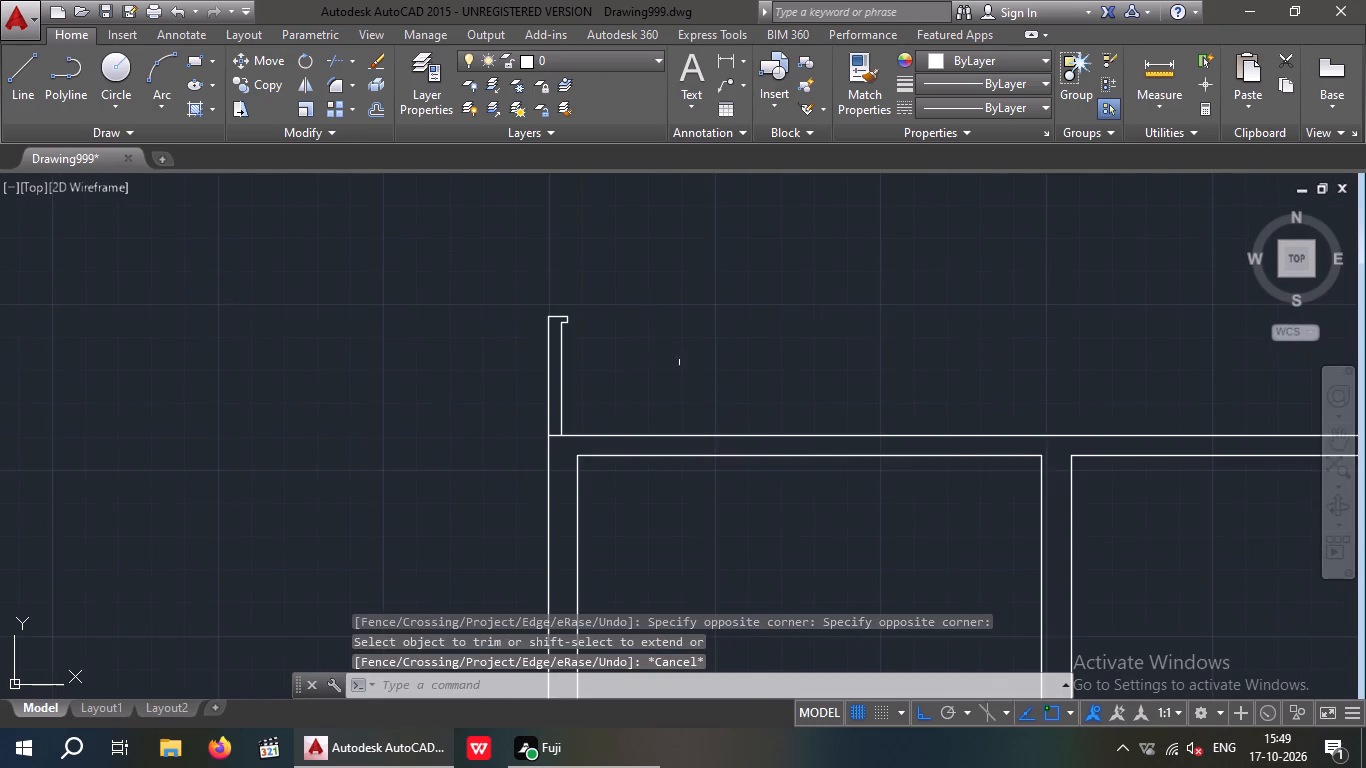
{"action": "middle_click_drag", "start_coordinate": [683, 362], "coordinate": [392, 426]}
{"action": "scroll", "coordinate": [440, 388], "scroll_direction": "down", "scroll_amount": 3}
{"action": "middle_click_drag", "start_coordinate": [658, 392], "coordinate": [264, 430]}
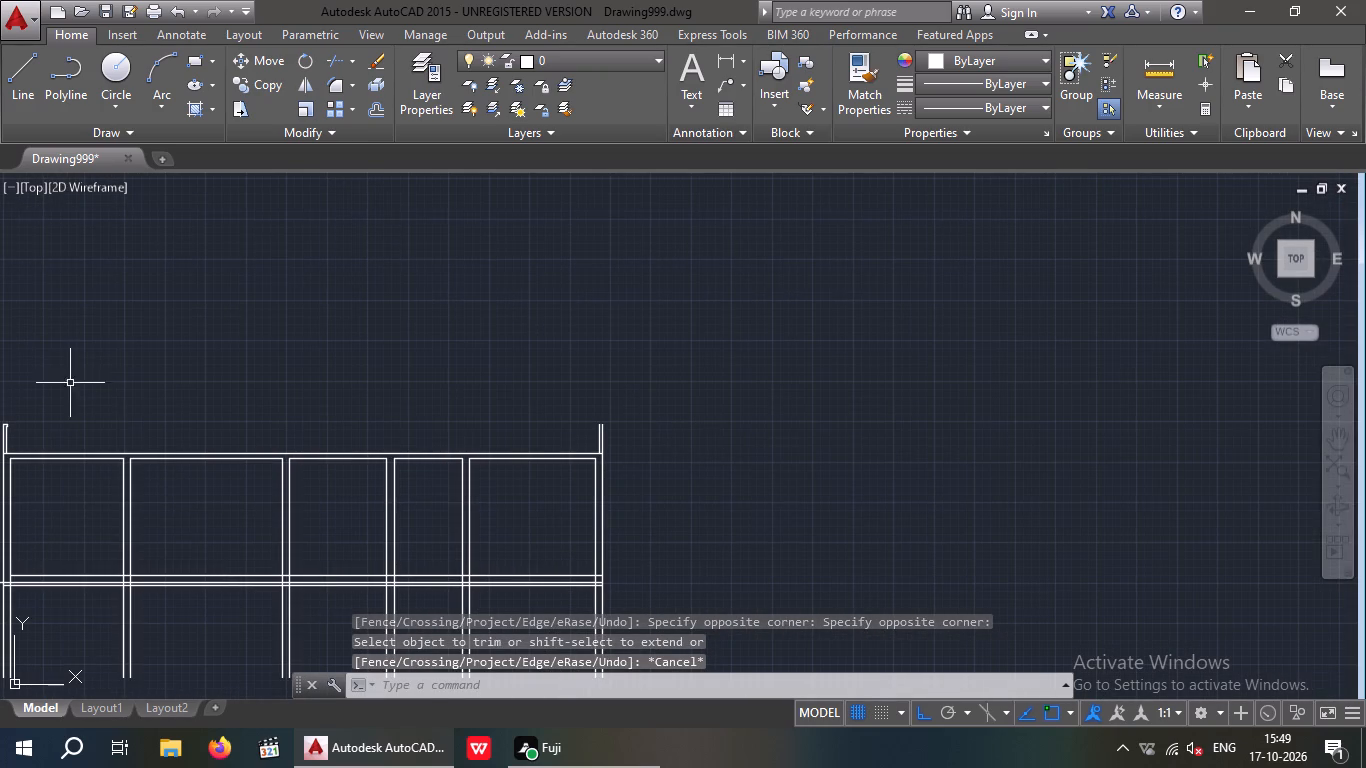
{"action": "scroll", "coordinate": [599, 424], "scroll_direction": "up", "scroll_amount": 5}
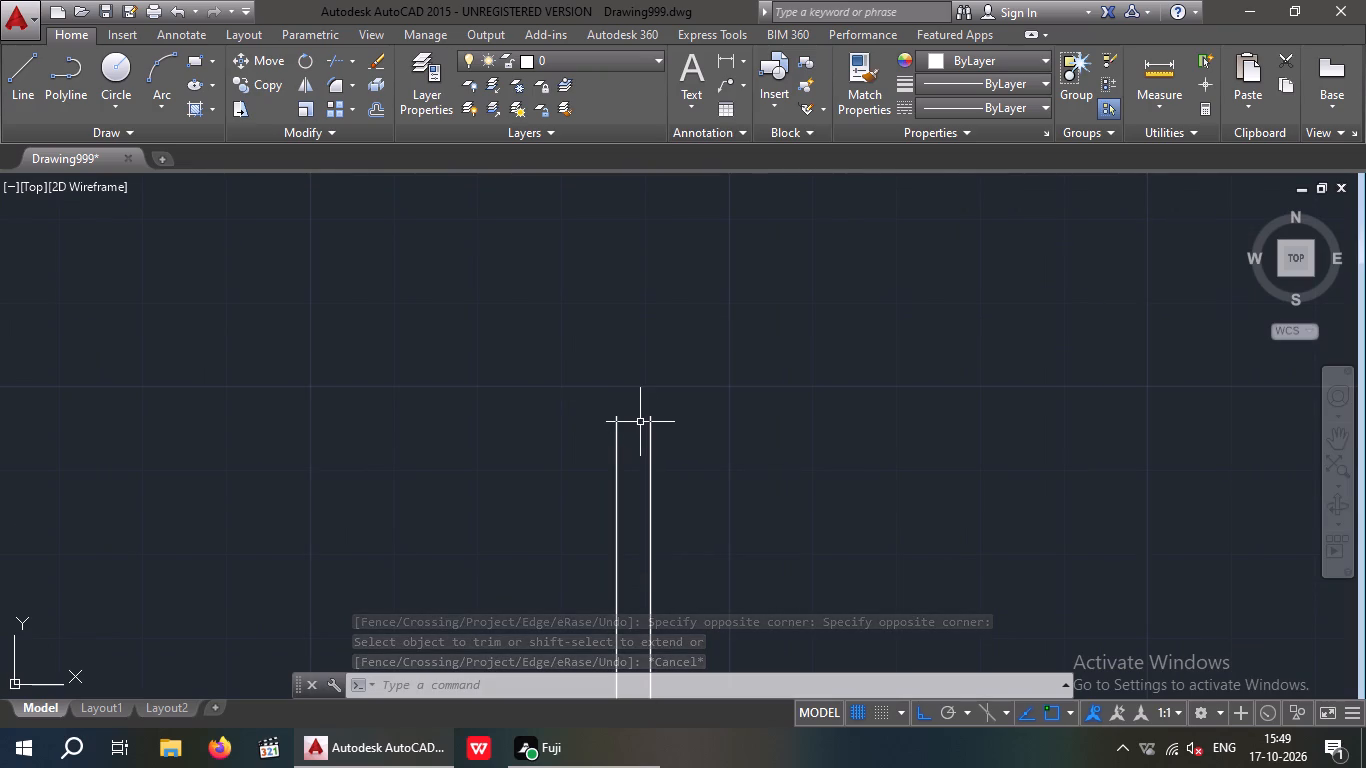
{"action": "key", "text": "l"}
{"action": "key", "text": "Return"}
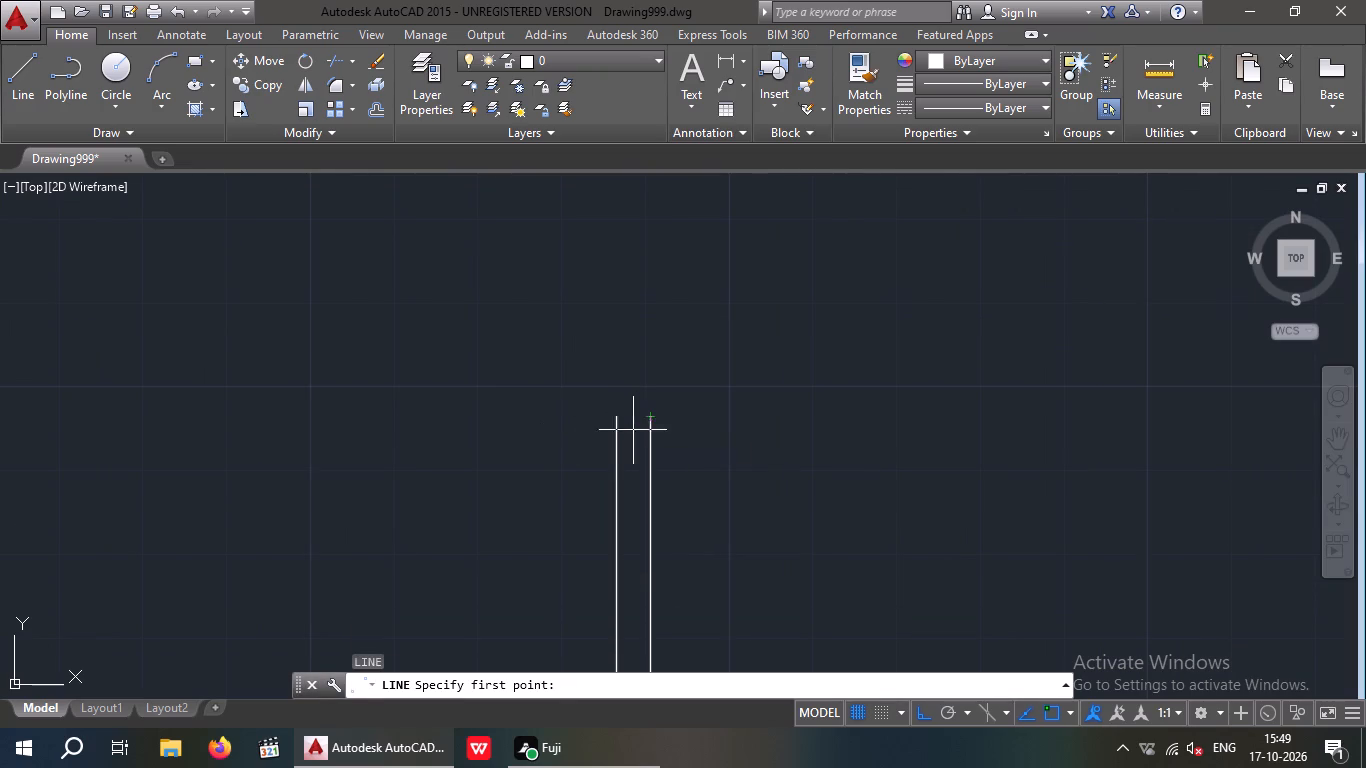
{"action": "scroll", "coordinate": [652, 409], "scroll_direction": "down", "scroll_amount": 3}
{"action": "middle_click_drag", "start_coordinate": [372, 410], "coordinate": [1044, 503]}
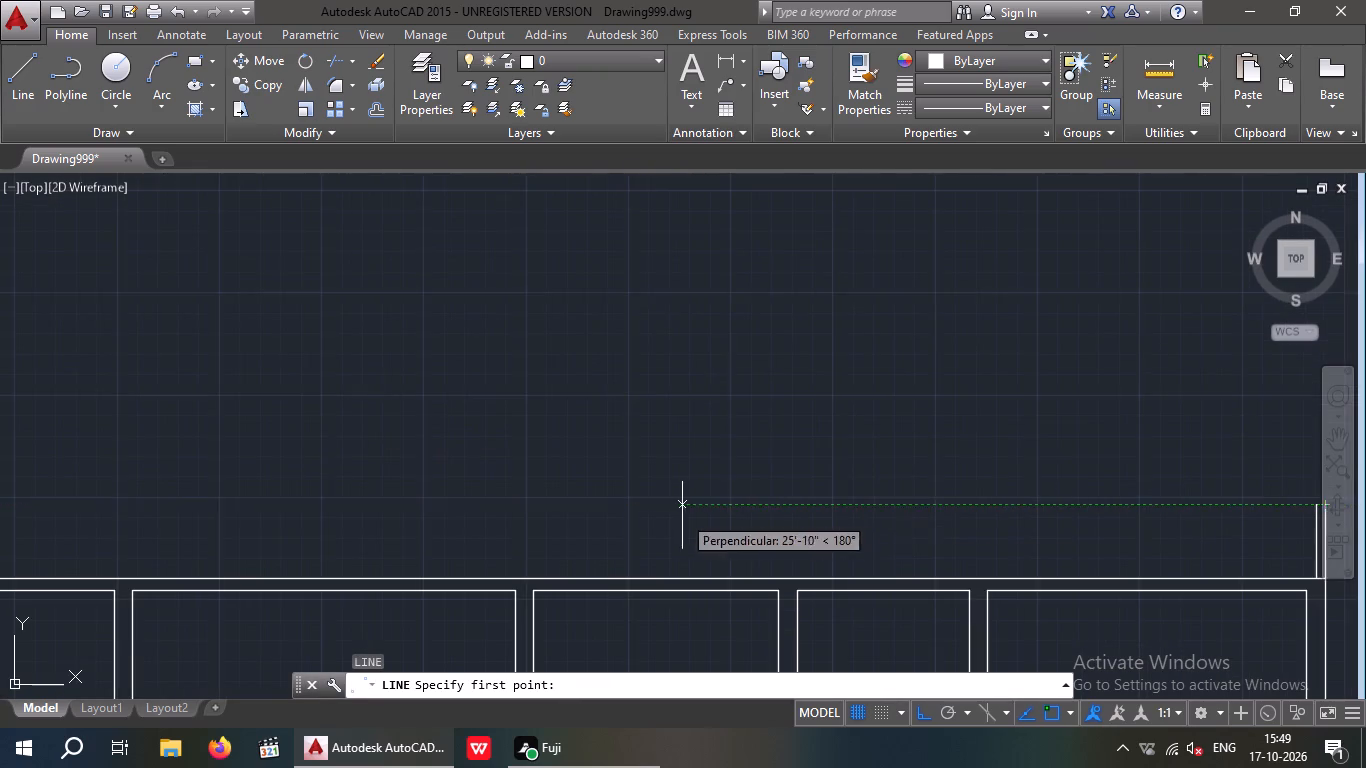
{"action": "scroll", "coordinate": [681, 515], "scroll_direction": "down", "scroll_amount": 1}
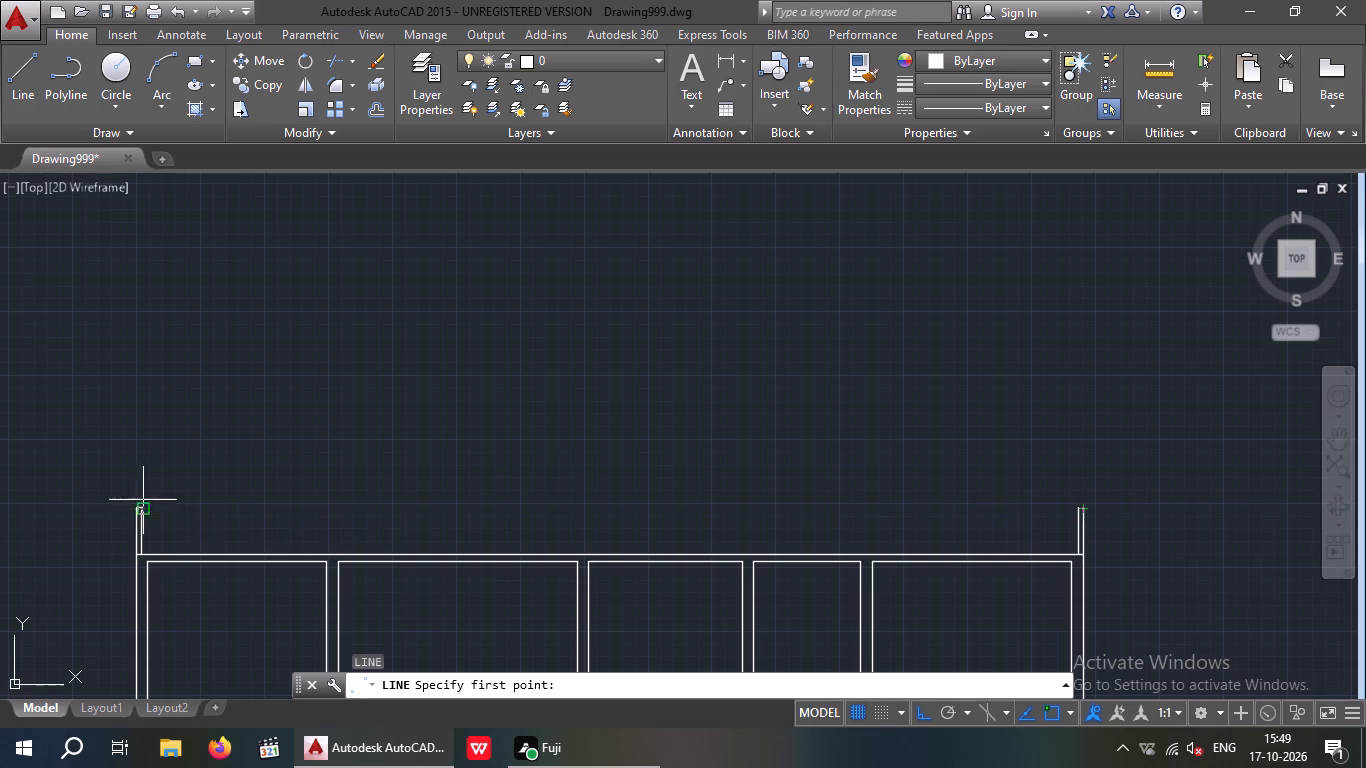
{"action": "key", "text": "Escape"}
Draw a horizontal line from the left stub's top across to the outer top corner of the right stub.
{"action": "left_click", "coordinate": [14, 74]}
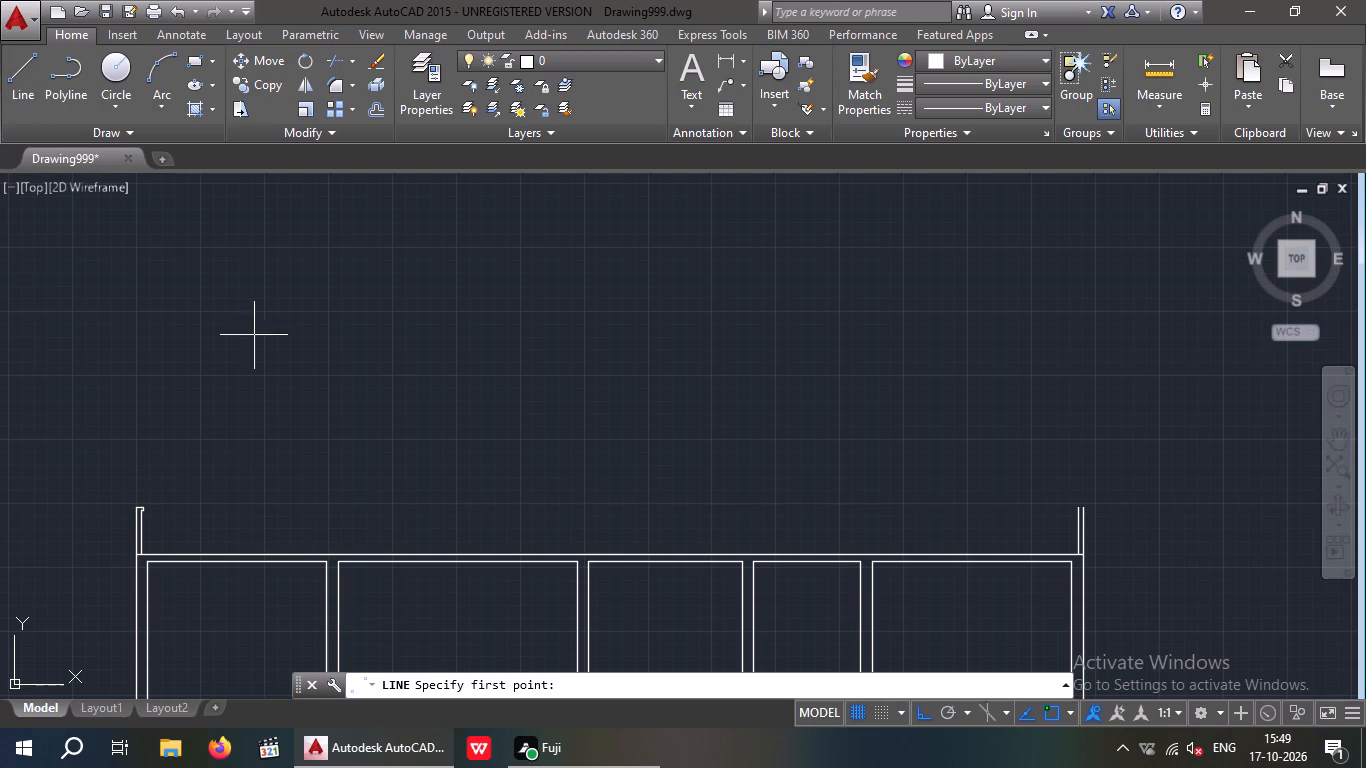
{"action": "scroll", "coordinate": [159, 492], "scroll_direction": "up", "scroll_amount": 3}
{"action": "left_click_drag", "start_coordinate": [90, 563], "coordinate": [118, 566]}
{"action": "scroll", "coordinate": [298, 539], "scroll_direction": "down", "scroll_amount": 3}
{"action": "scroll", "coordinate": [1222, 534], "scroll_direction": "up", "scroll_amount": 4}
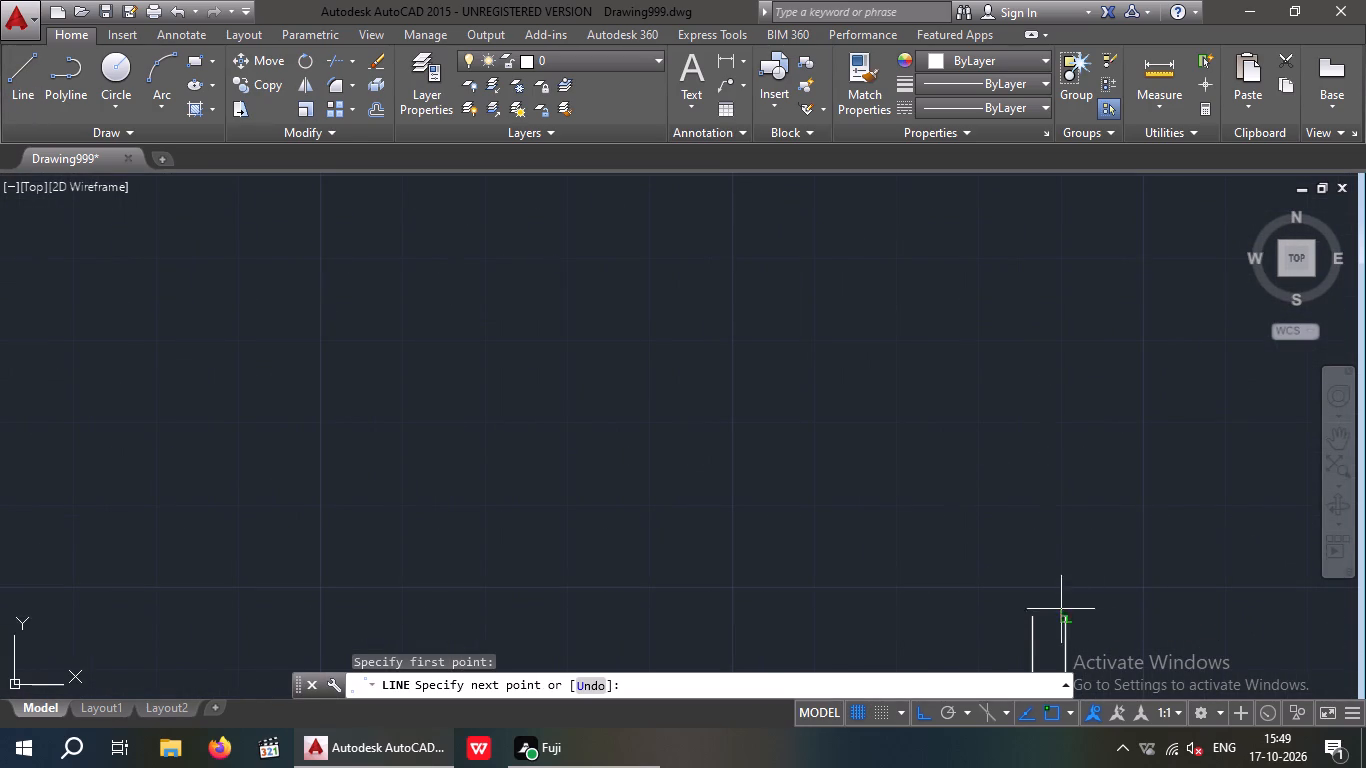
{"action": "left_click", "coordinate": [1061, 617]}
{"action": "key", "text": "Escape"}
Trim the new horizontal line between the two end stubs, leaving the cap over the right stub.
{"action": "middle_click_drag", "start_coordinate": [948, 529], "coordinate": [957, 511]}
{"action": "key", "text": "t"}
{"action": "key", "text": "r"}
{"action": "key", "text": "space"}
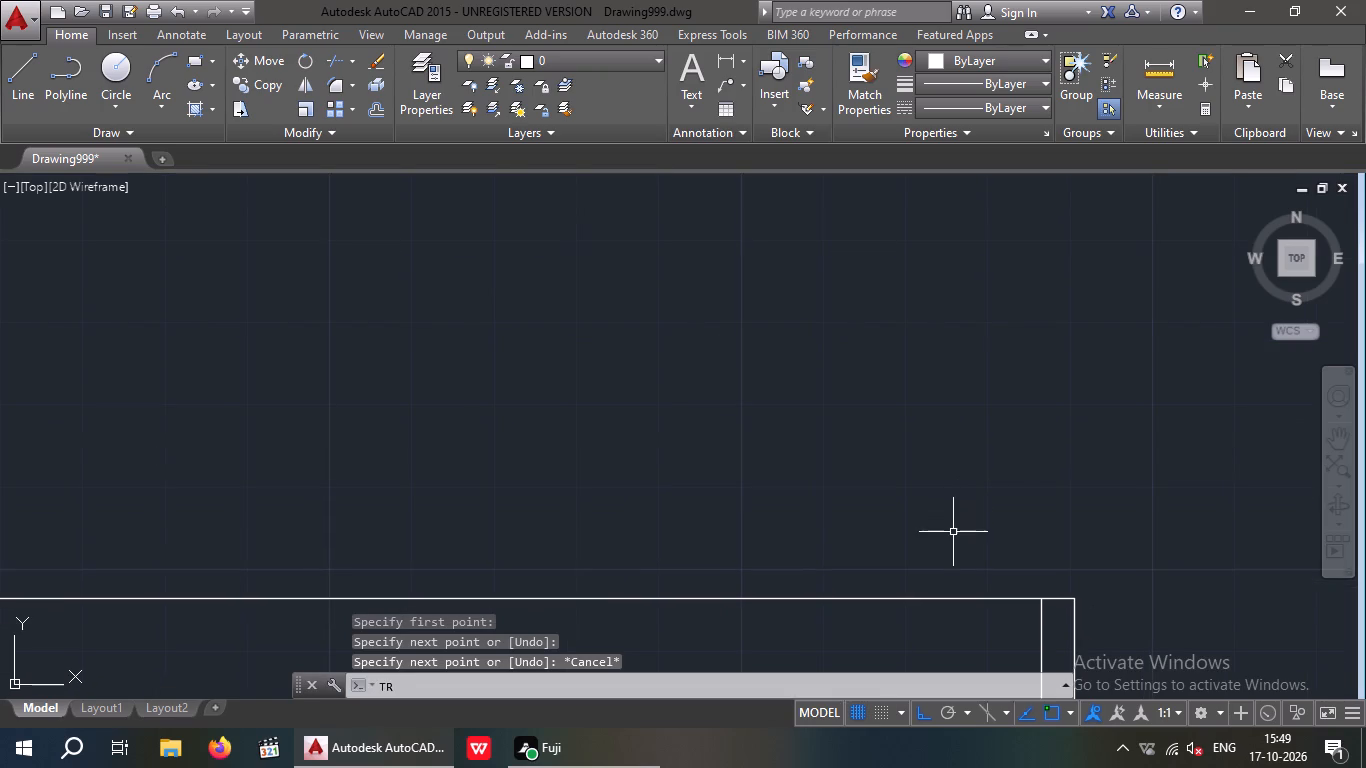
{"action": "key", "text": "space"}
{"action": "left_click", "coordinate": [972, 598]}
{"action": "scroll", "coordinate": [944, 512], "scroll_direction": "down", "scroll_amount": 3}
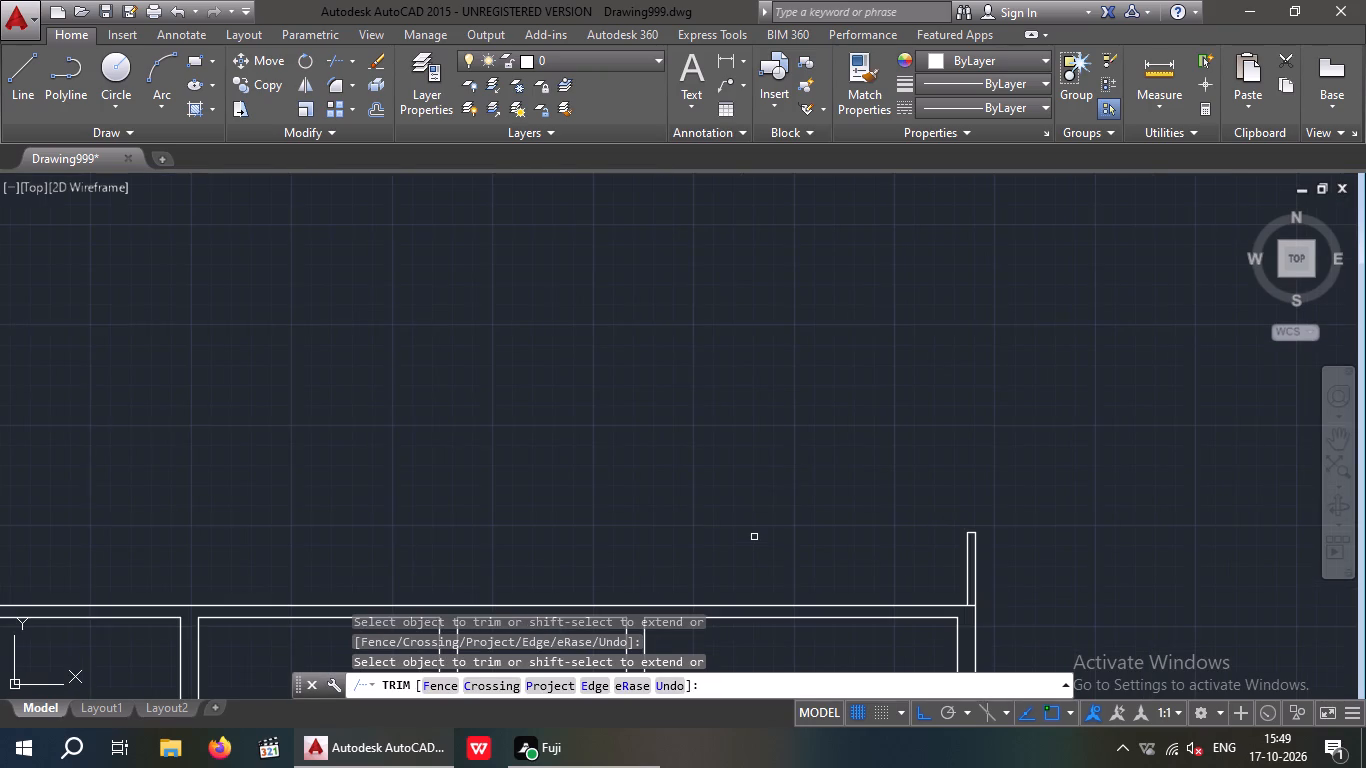
{"action": "scroll", "coordinate": [754, 535], "scroll_direction": "down", "scroll_amount": 1}
{"action": "middle_click_drag", "start_coordinate": [803, 522], "coordinate": [902, 499]}
{"action": "key", "text": "Escape"}
Draw a lip at the right stub's top inner corner: 2" outward to the left, 2" down, and back to the stub's inner line.
{"action": "scroll", "coordinate": [962, 506], "scroll_direction": "up", "scroll_amount": 4}
{"action": "middle_click_drag", "start_coordinate": [967, 498], "coordinate": [904, 468]}
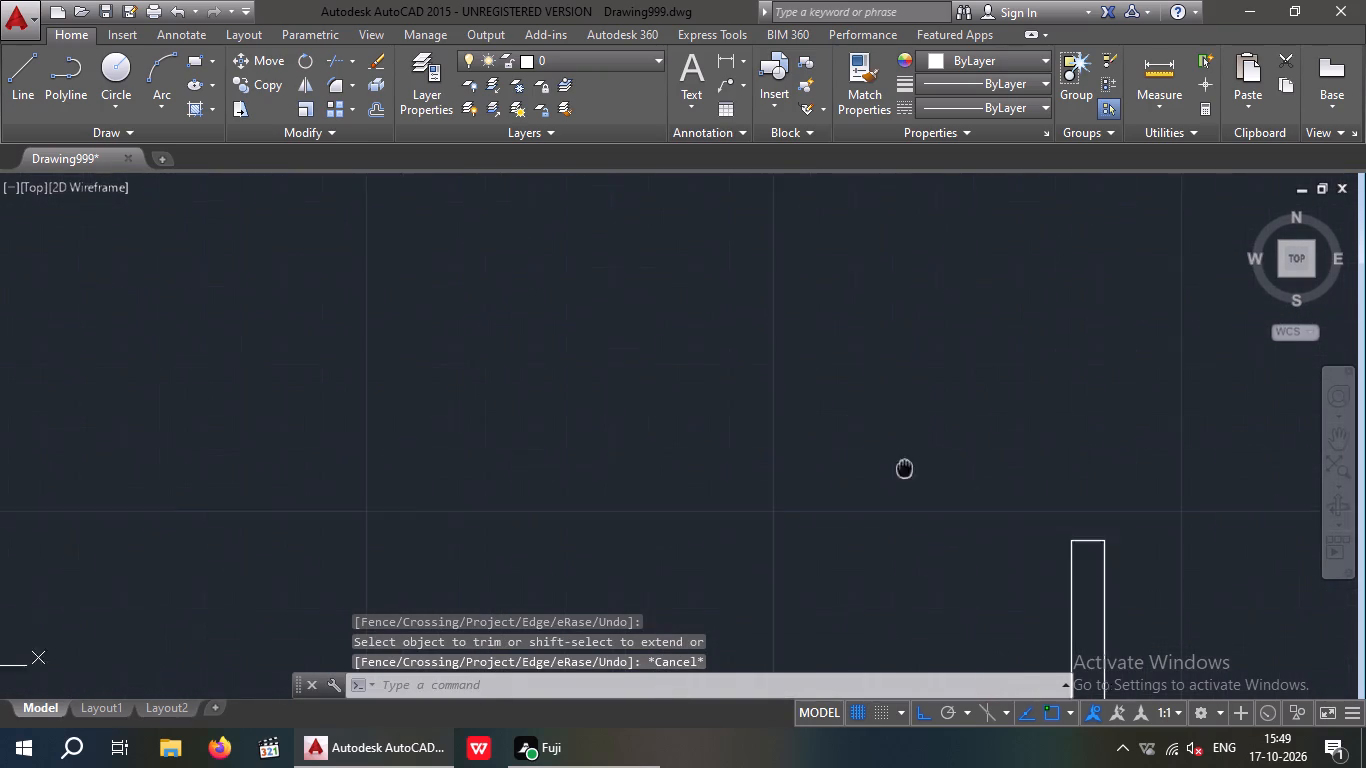
{"action": "middle_click_drag", "start_coordinate": [904, 468], "coordinate": [746, 406]}
{"action": "key", "text": "l"}
{"action": "key", "text": "Return"}
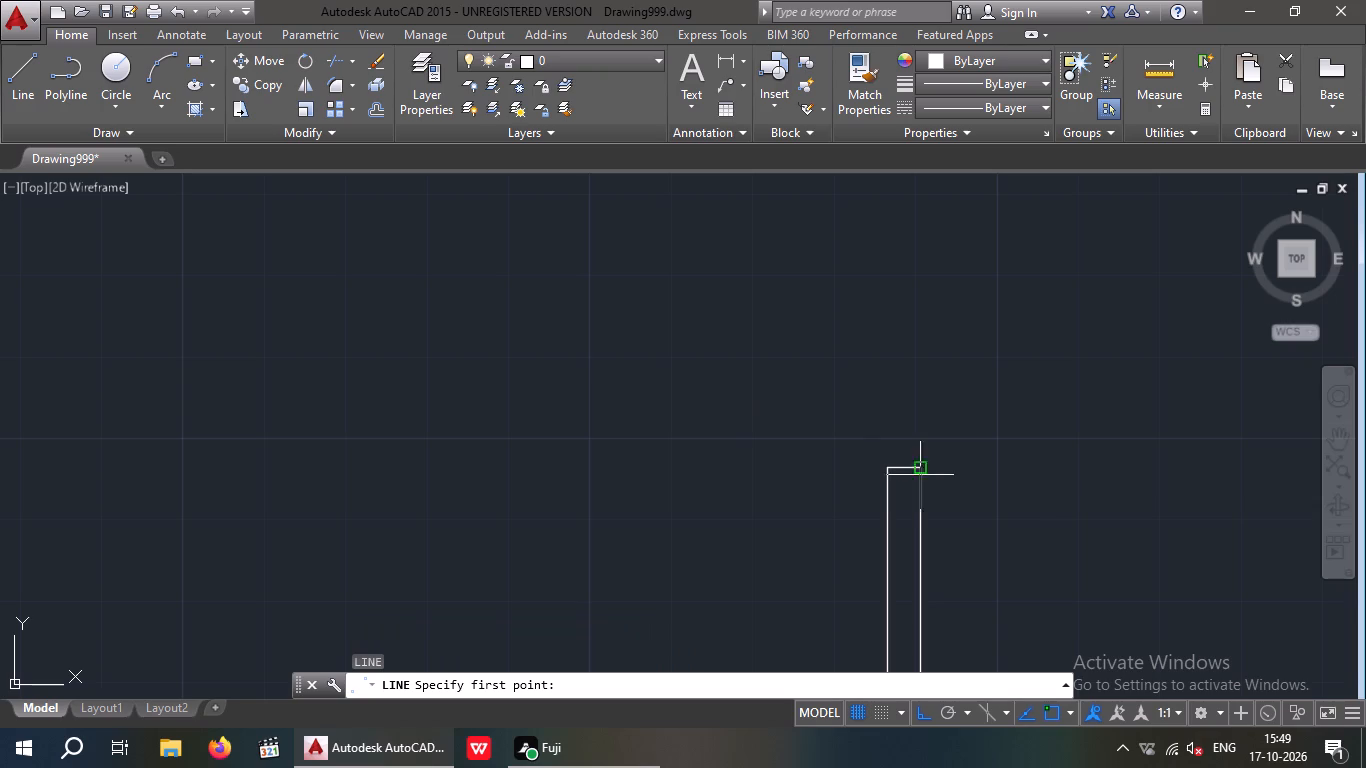
{"action": "left_click_drag", "start_coordinate": [884, 469], "coordinate": [687, 480]}
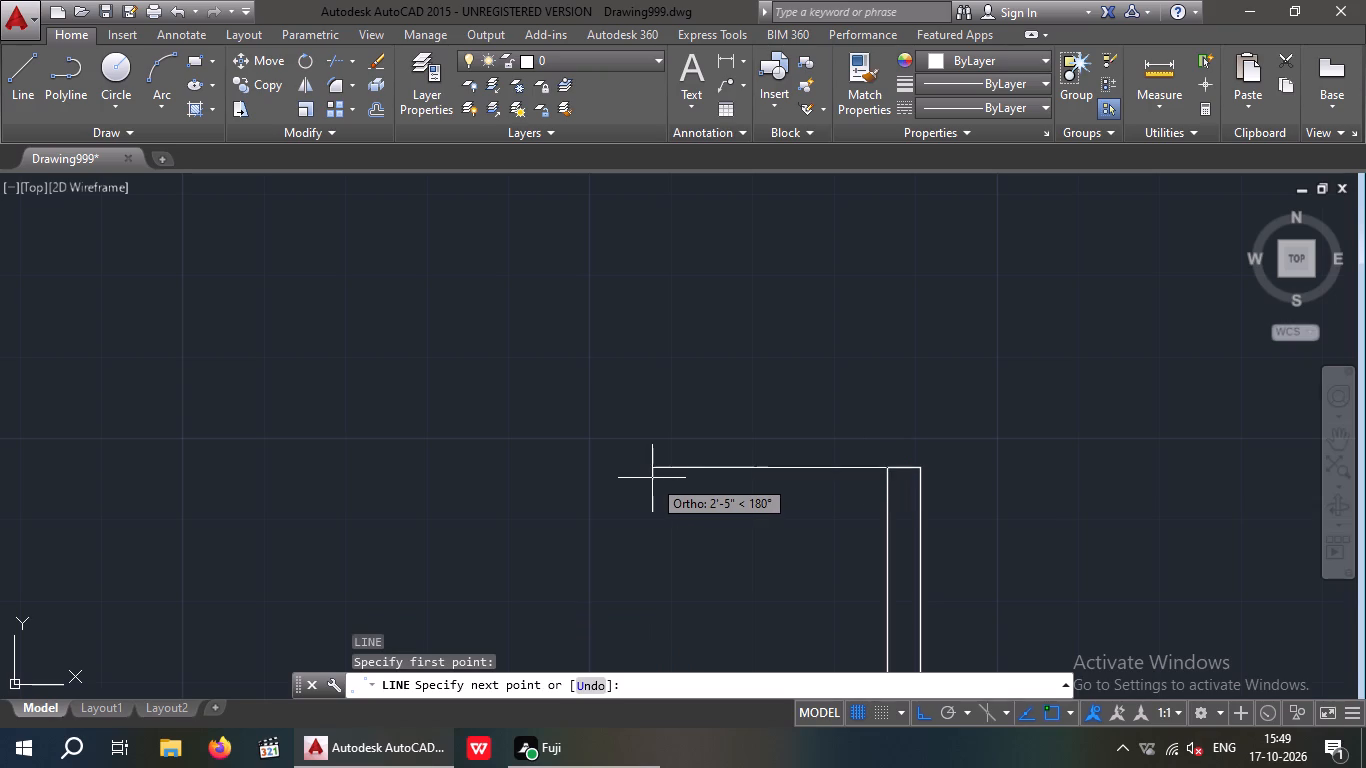
{"action": "key", "text": "2"}
{"action": "key", "text": "shift+quotedbl"}
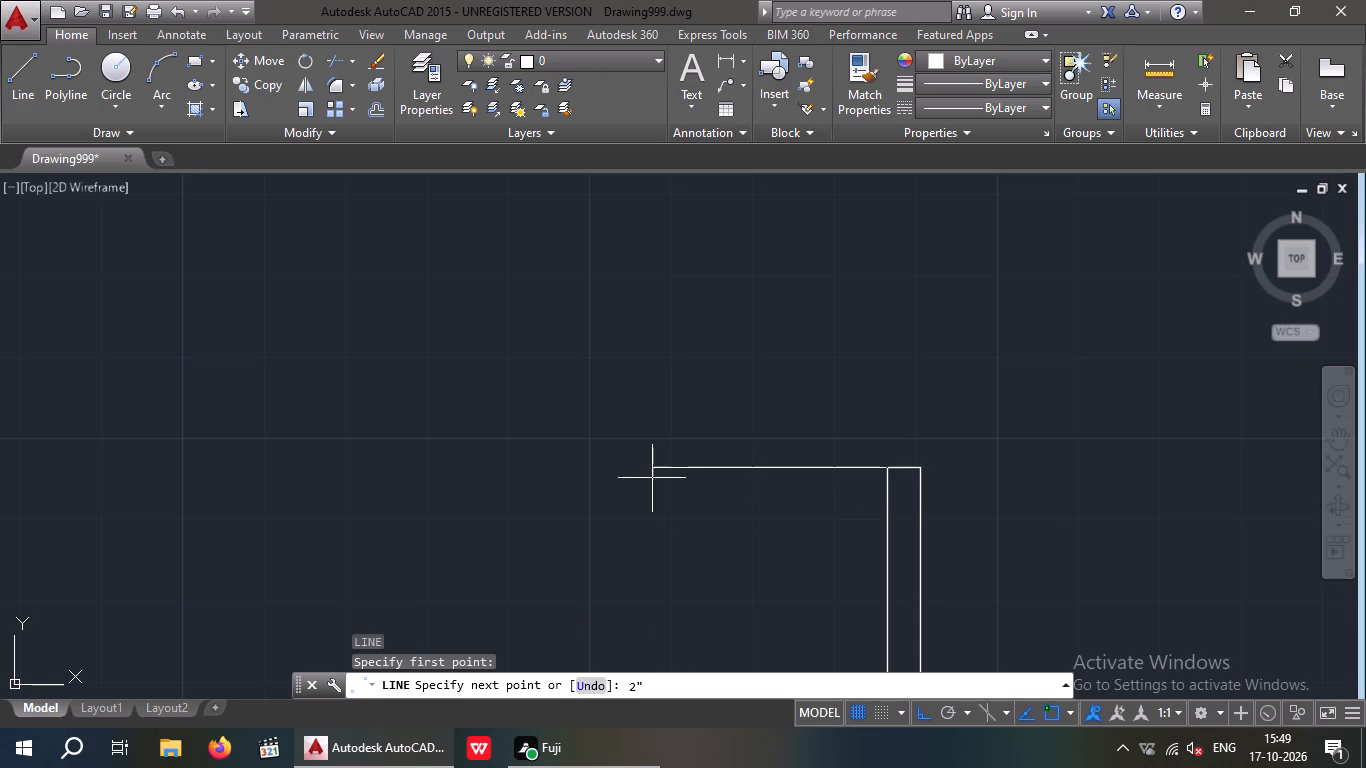
{"action": "key", "text": "Return"}
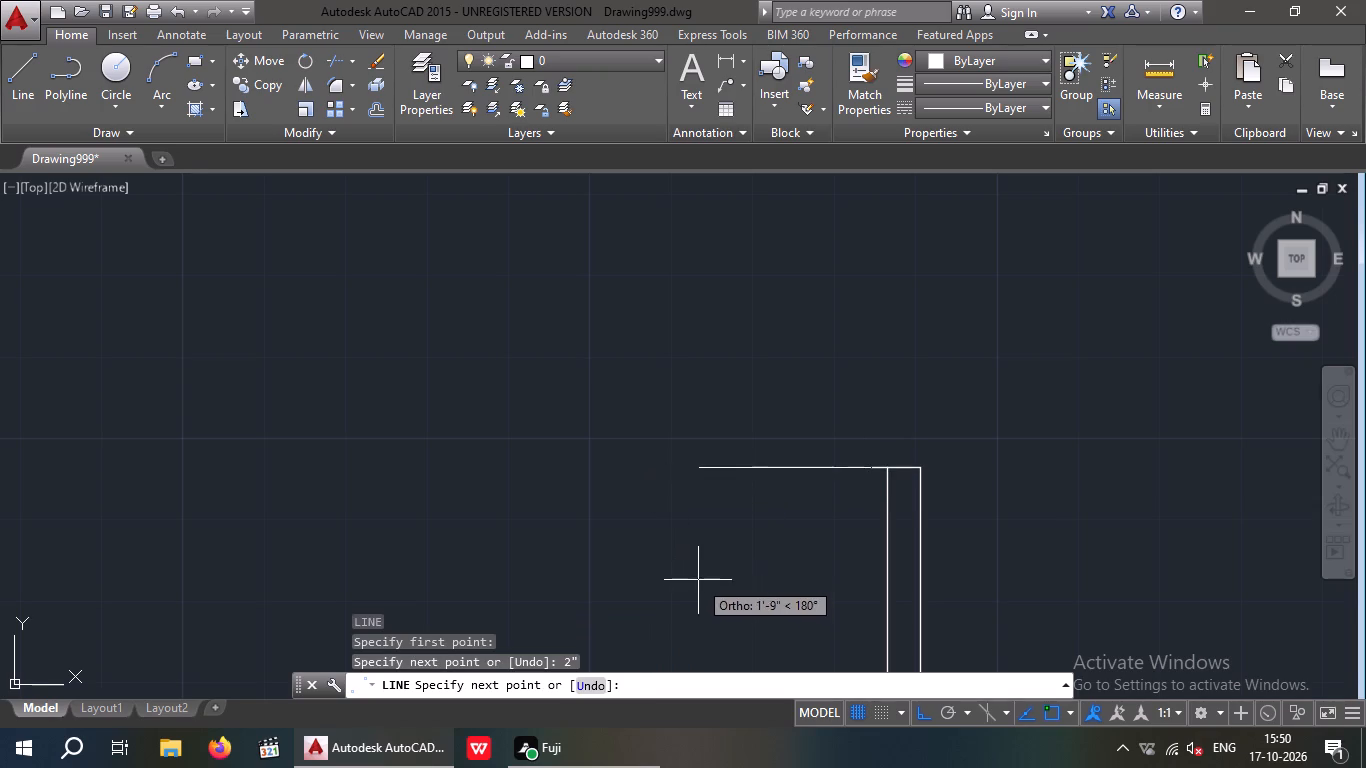
{"action": "scroll", "coordinate": [835, 577], "scroll_direction": "up", "scroll_amount": 1}
{"action": "middle_click_drag", "start_coordinate": [835, 574], "coordinate": [554, 594]}
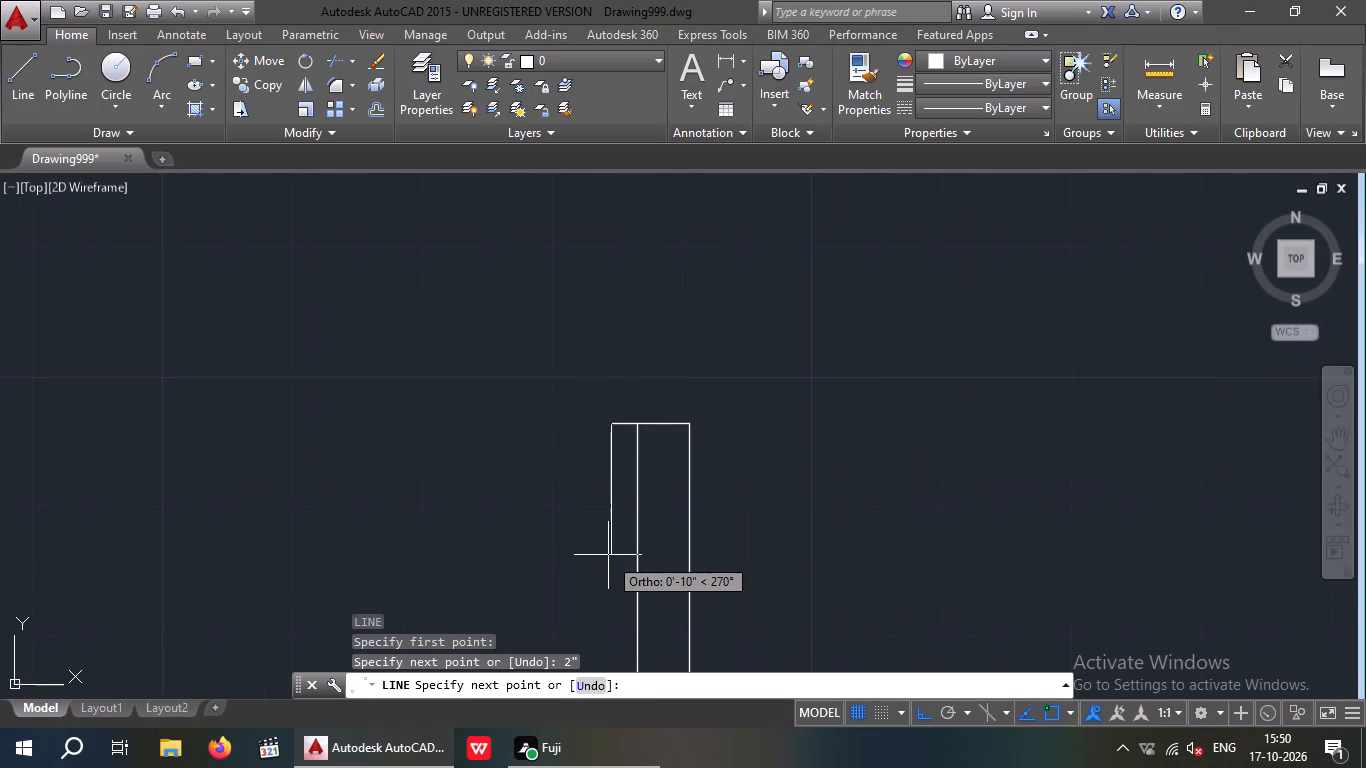
{"action": "scroll", "coordinate": [608, 555], "scroll_direction": "up", "scroll_amount": 1}
{"action": "key", "text": "2"}
{"action": "key", "text": "shift+quotedbl"}
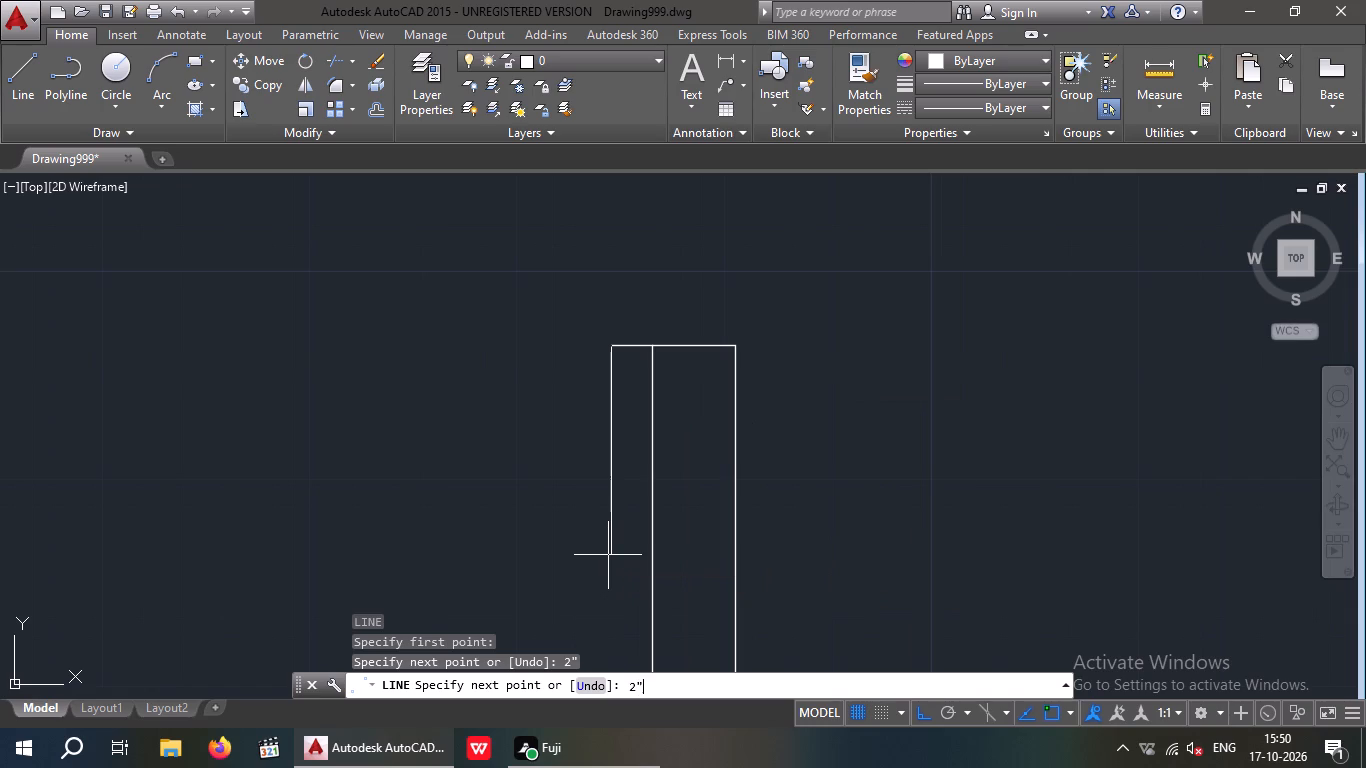
{"action": "key", "text": "Return"}
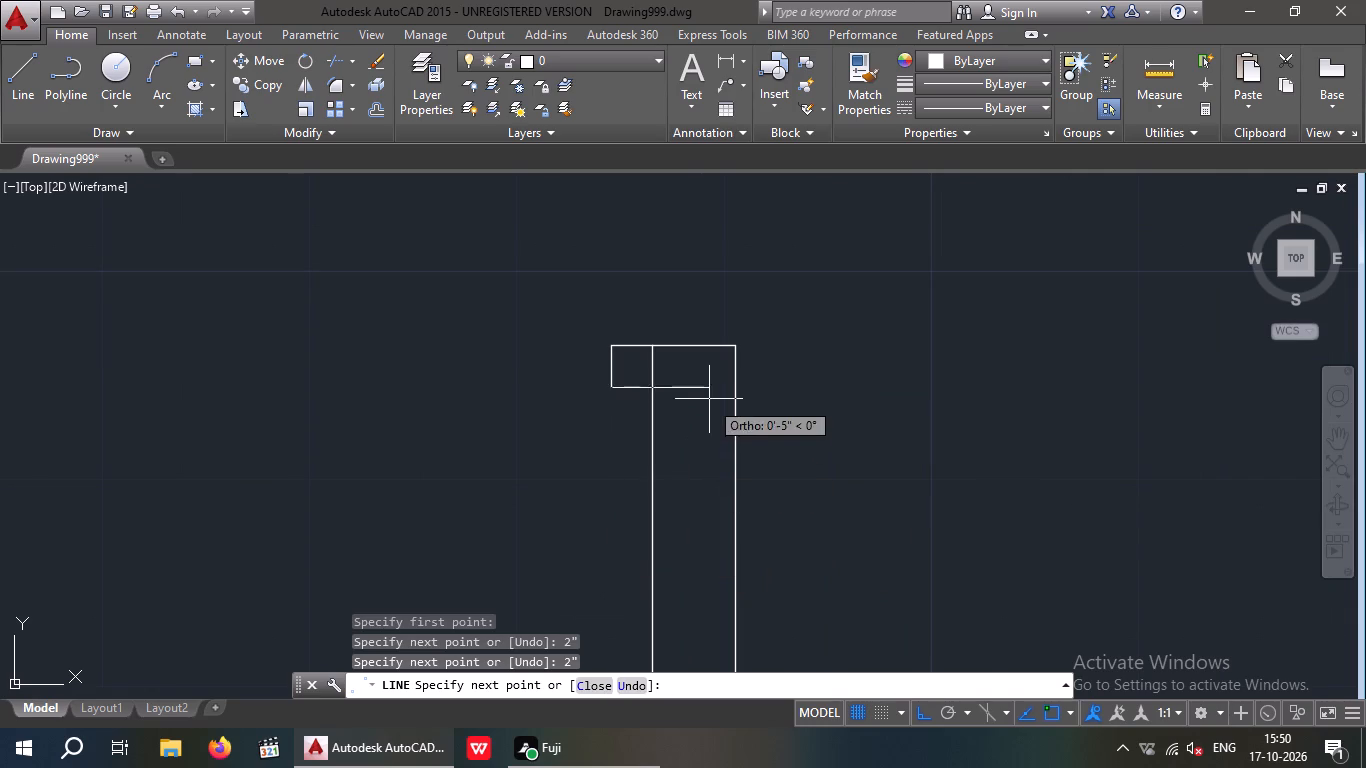
{"action": "left_click", "coordinate": [652, 387]}
{"action": "key", "text": "Escape"}
{"action": "key", "text": "Escape"}
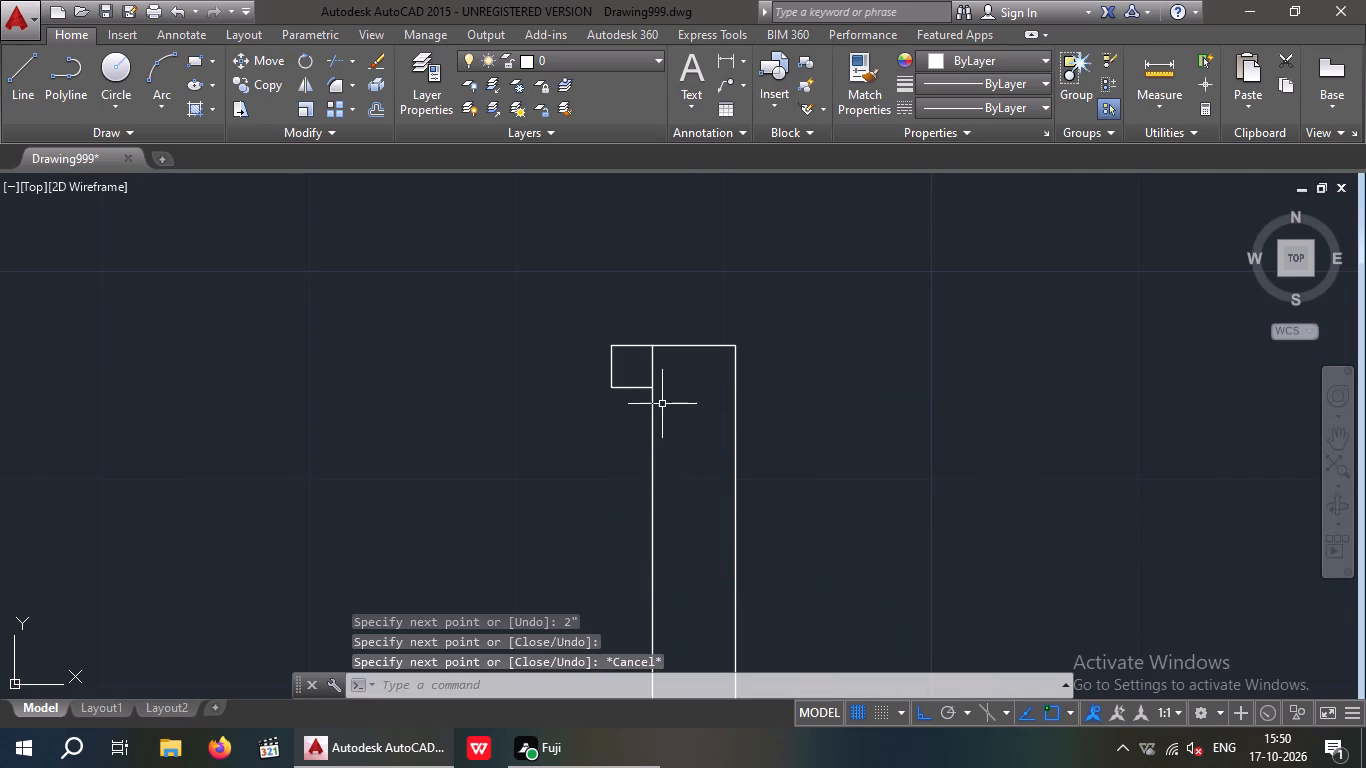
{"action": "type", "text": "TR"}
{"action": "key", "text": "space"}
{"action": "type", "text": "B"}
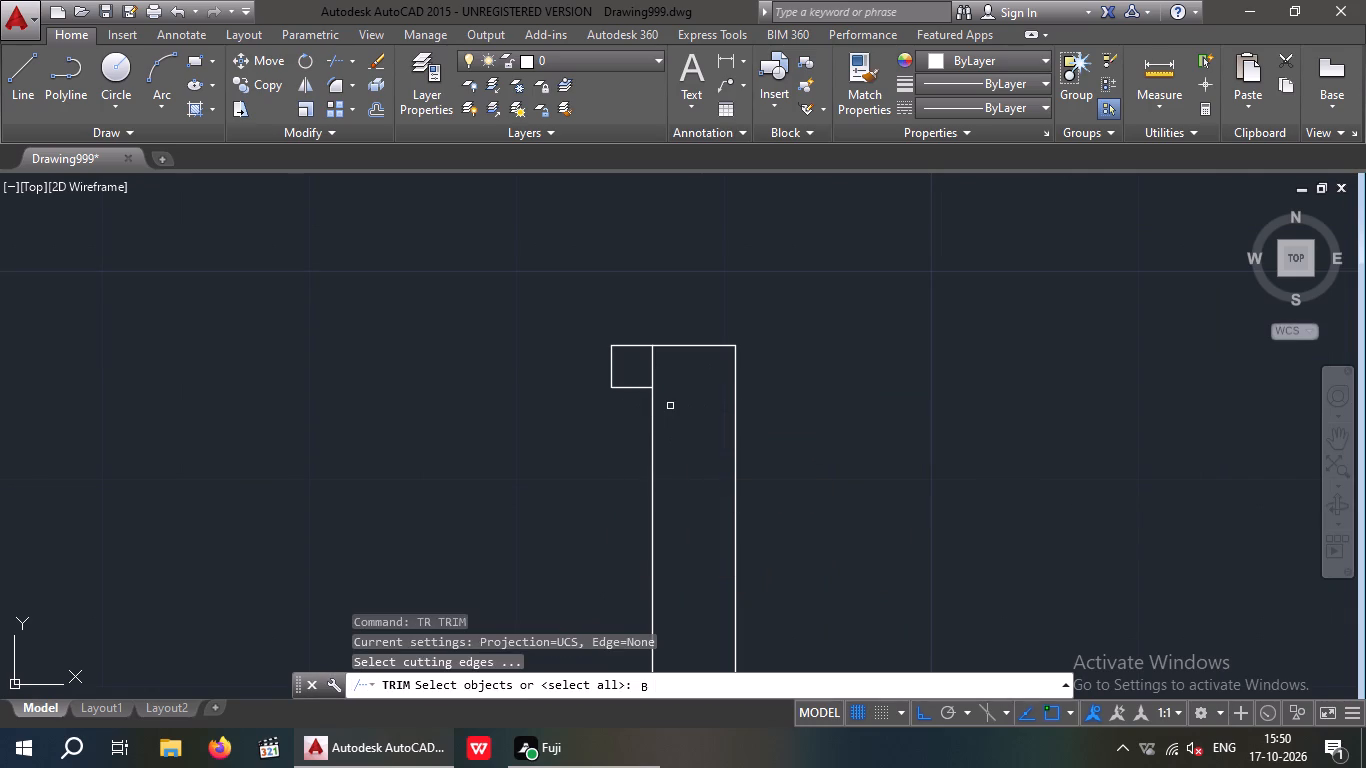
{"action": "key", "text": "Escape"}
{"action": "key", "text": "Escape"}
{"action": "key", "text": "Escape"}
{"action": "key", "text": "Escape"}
Trim the right stub's inner line where it crosses the 2" lip, joining the lip and stub into one outline.
{"action": "key", "text": "t"}
{"action": "type", "text": "R"}
{"action": "key", "text": "space"}
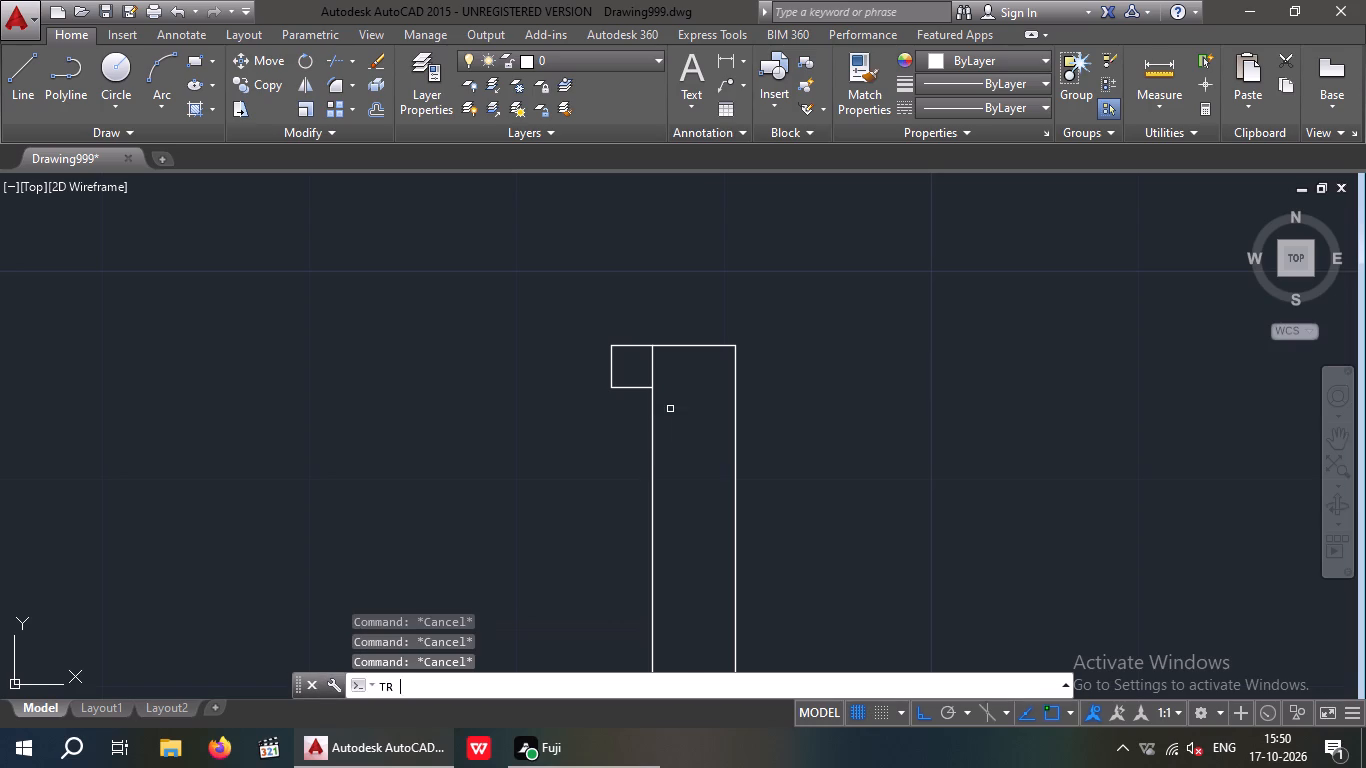
{"action": "key", "text": "space"}
{"action": "left_click", "coordinate": [652, 370]}
Trim the top wall's upper line where it crosses the bases of the right and left stubs, opening both stubs into the wall.
{"action": "scroll", "coordinate": [653, 370], "scroll_direction": "down", "scroll_amount": 1}
{"action": "scroll", "coordinate": [525, 432], "scroll_direction": "down", "scroll_amount": 1}
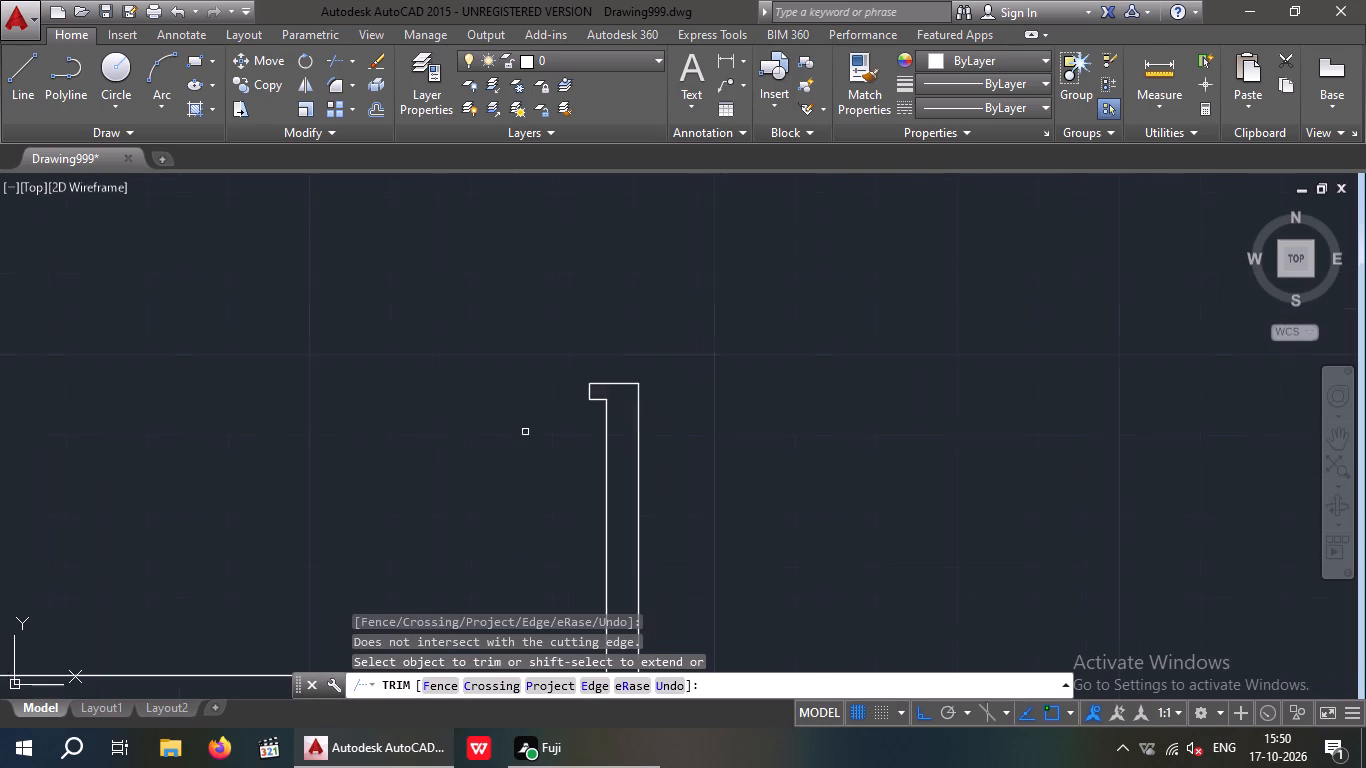
{"action": "scroll", "coordinate": [525, 432], "scroll_direction": "down", "scroll_amount": 1}
{"action": "middle_click_drag", "start_coordinate": [391, 458], "coordinate": [602, 468]}
{"action": "scroll", "coordinate": [801, 600], "scroll_direction": "up", "scroll_amount": 2}
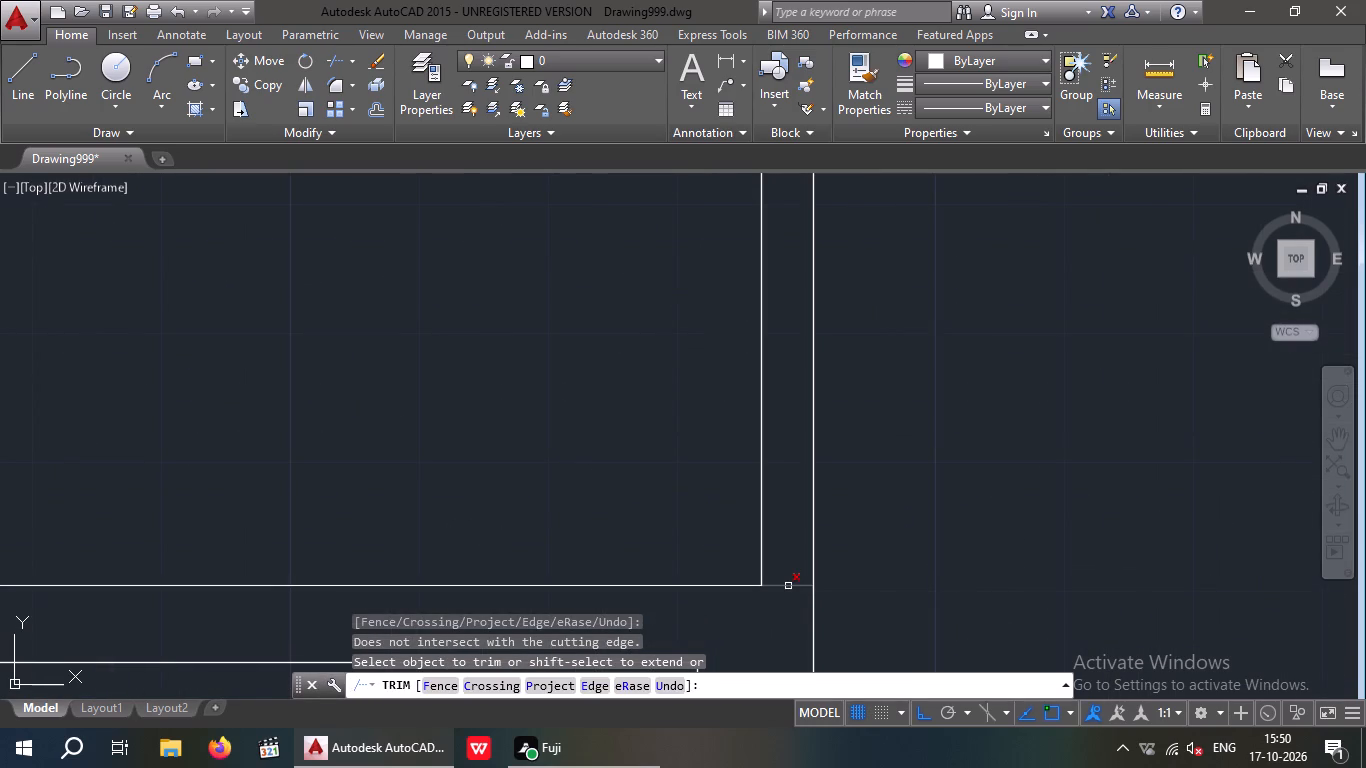
{"action": "left_click", "coordinate": [788, 586]}
{"action": "scroll", "coordinate": [793, 584], "scroll_direction": "down", "scroll_amount": 3}
{"action": "middle_click_drag", "start_coordinate": [593, 490], "coordinate": [854, 454]}
{"action": "scroll", "coordinate": [914, 452], "scroll_direction": "down", "scroll_amount": 4}
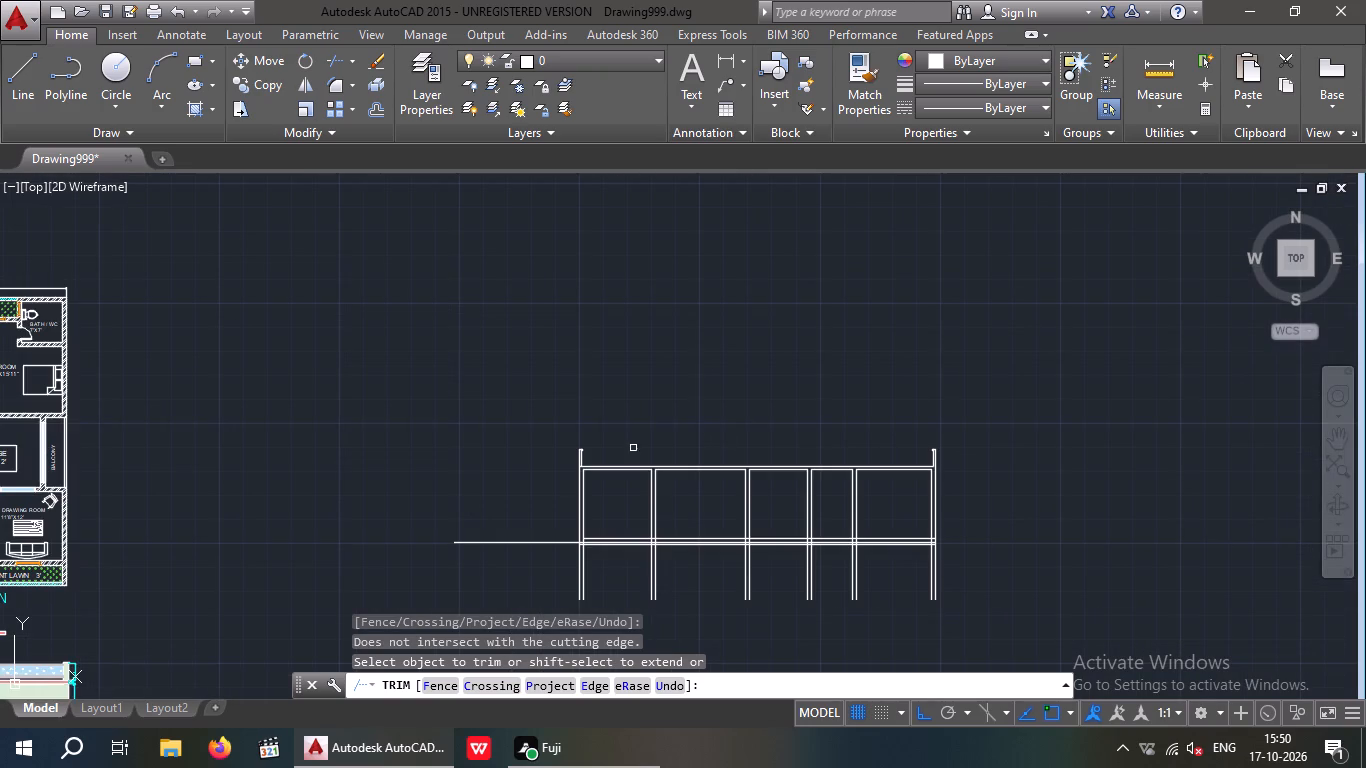
{"action": "scroll", "coordinate": [581, 472], "scroll_direction": "up", "scroll_amount": 7}
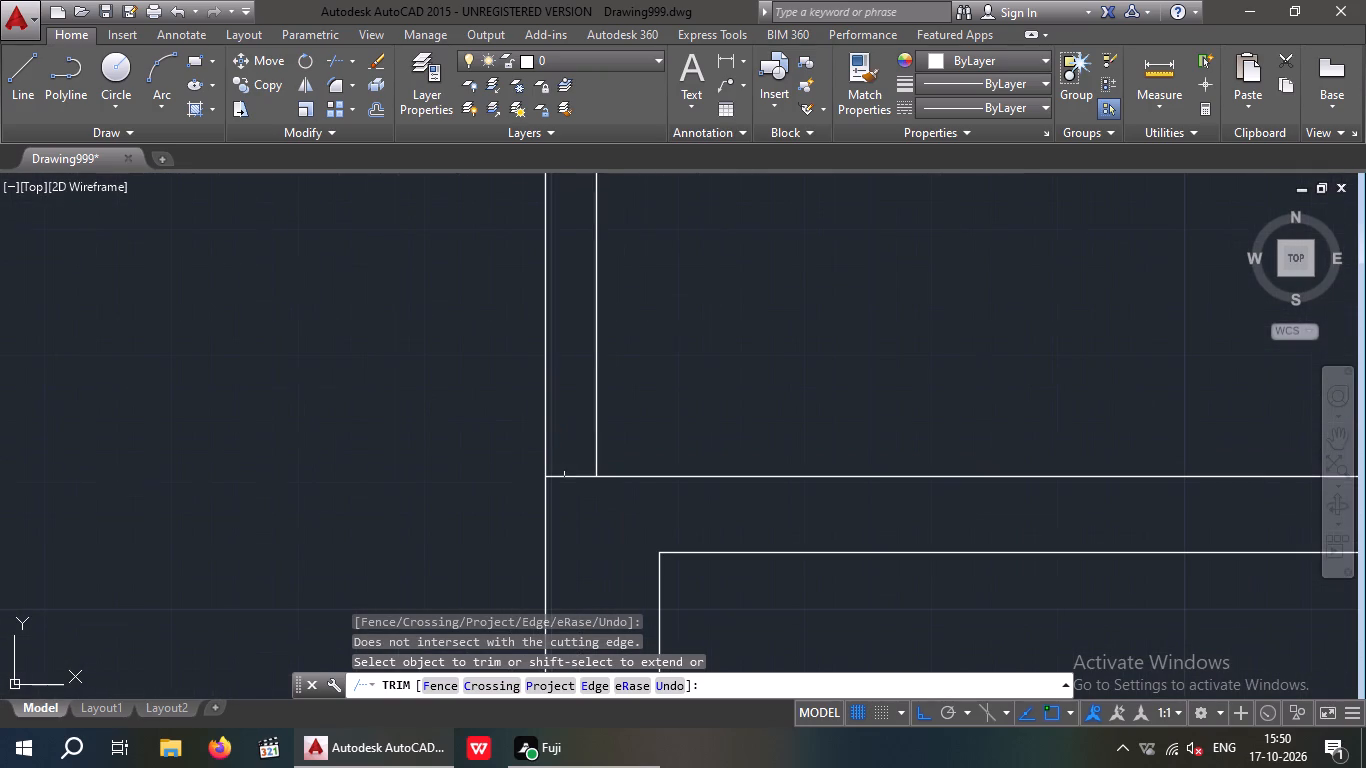
{"action": "left_click", "coordinate": [567, 476]}
{"action": "scroll", "coordinate": [572, 466], "scroll_direction": "down", "scroll_amount": 3}
{"action": "middle_click_drag", "start_coordinate": [683, 357], "coordinate": [547, 327]}
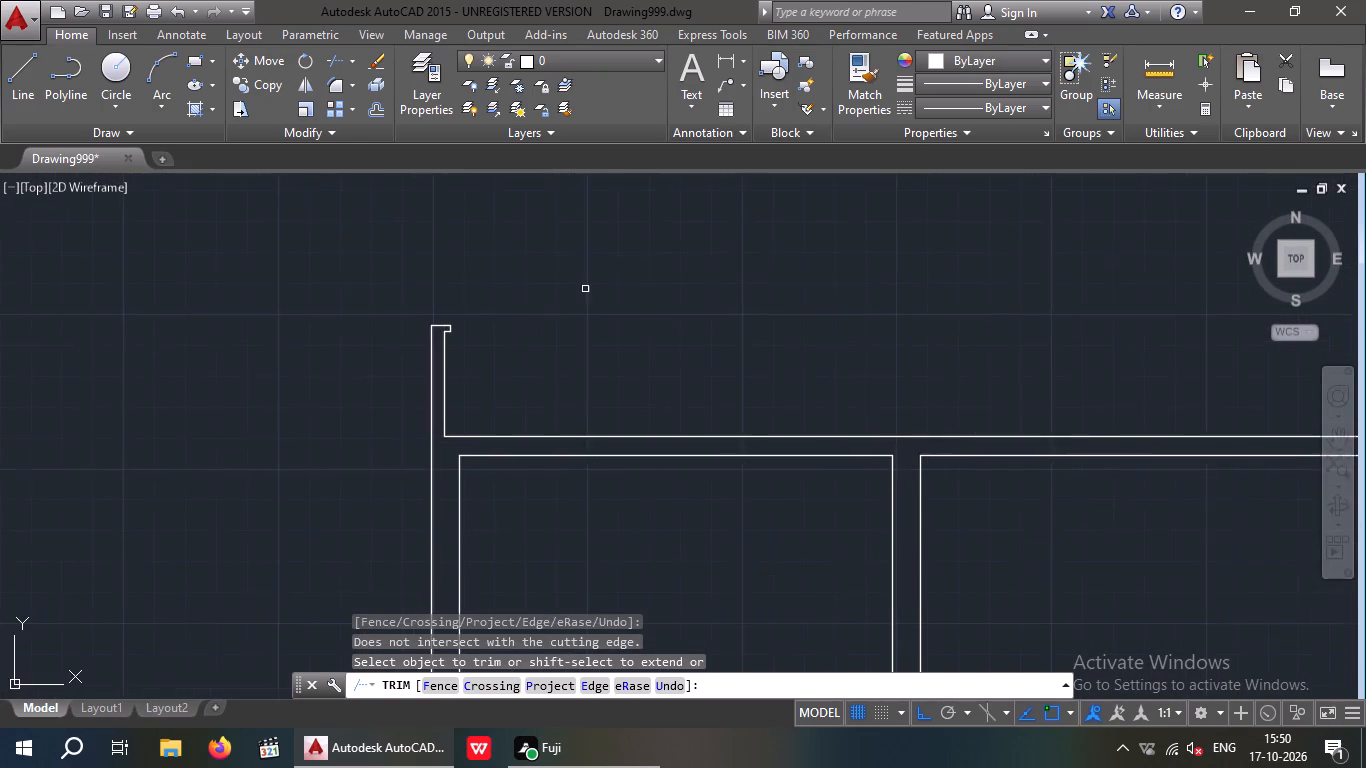
{"action": "scroll", "coordinate": [611, 279], "scroll_direction": "down", "scroll_amount": 3}
{"action": "middle_click_drag", "start_coordinate": [625, 513], "coordinate": [585, 470]}
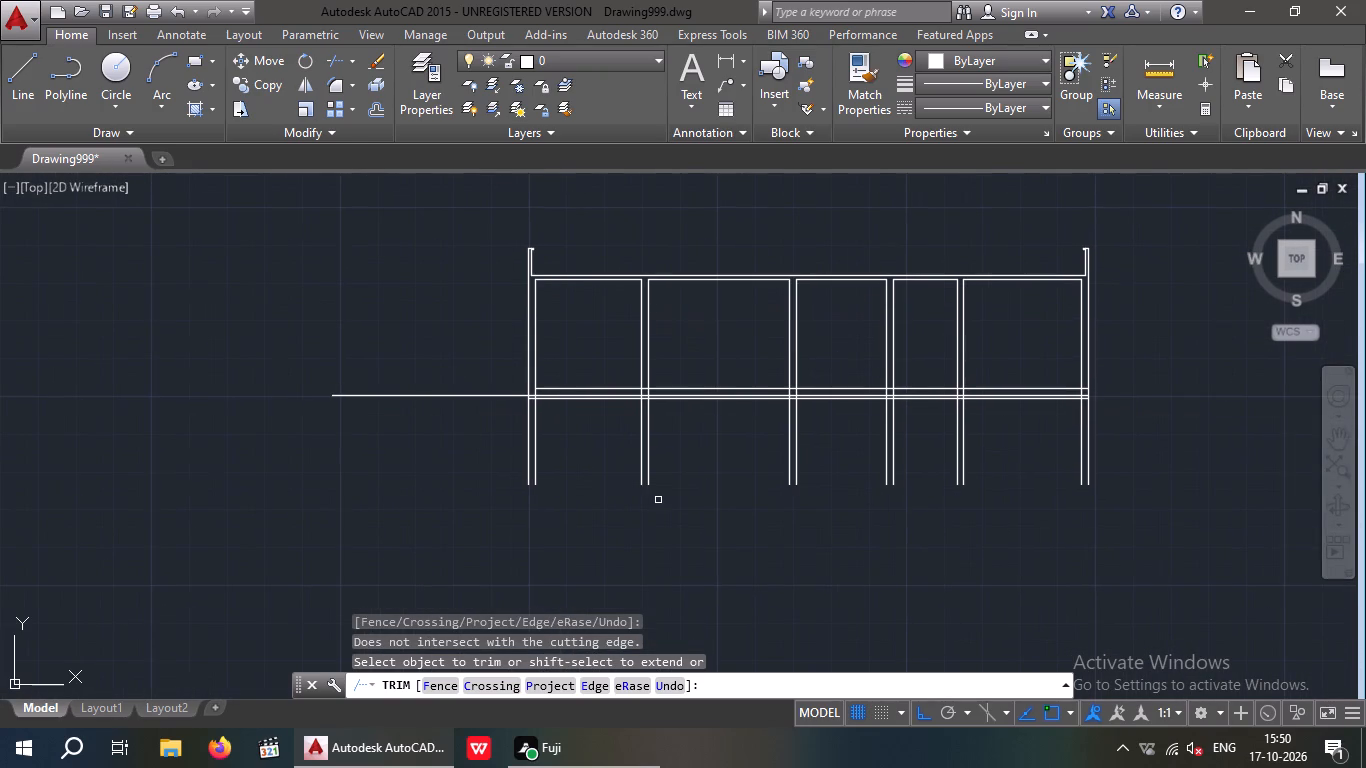
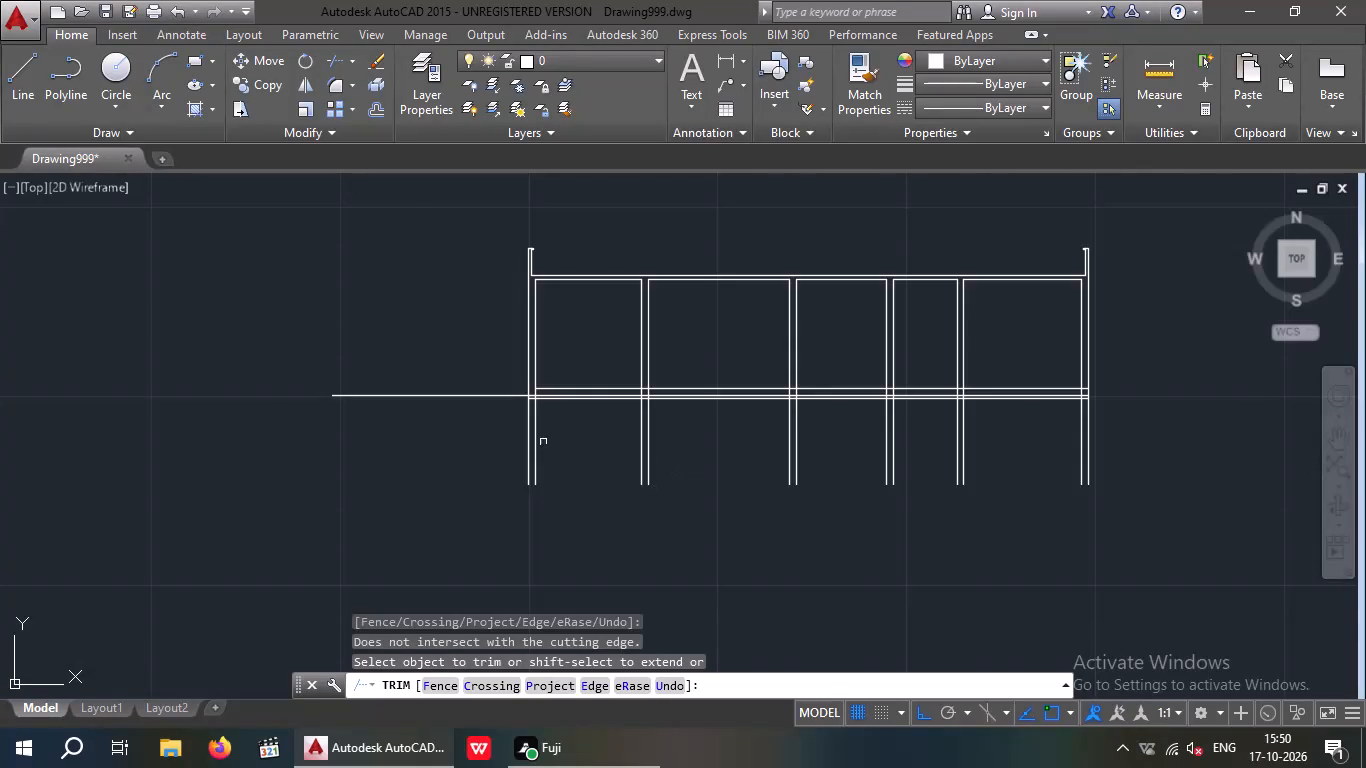
Trim the left wall's inner line and both lines of the first partition between the cross wall's middle and lower lines.
{"action": "scroll", "coordinate": [512, 383], "scroll_direction": "up", "scroll_amount": 3}
{"action": "scroll", "coordinate": [591, 447], "scroll_direction": "up", "scroll_amount": 2}
{"action": "scroll", "coordinate": [597, 450], "scroll_direction": "down", "scroll_amount": 1}
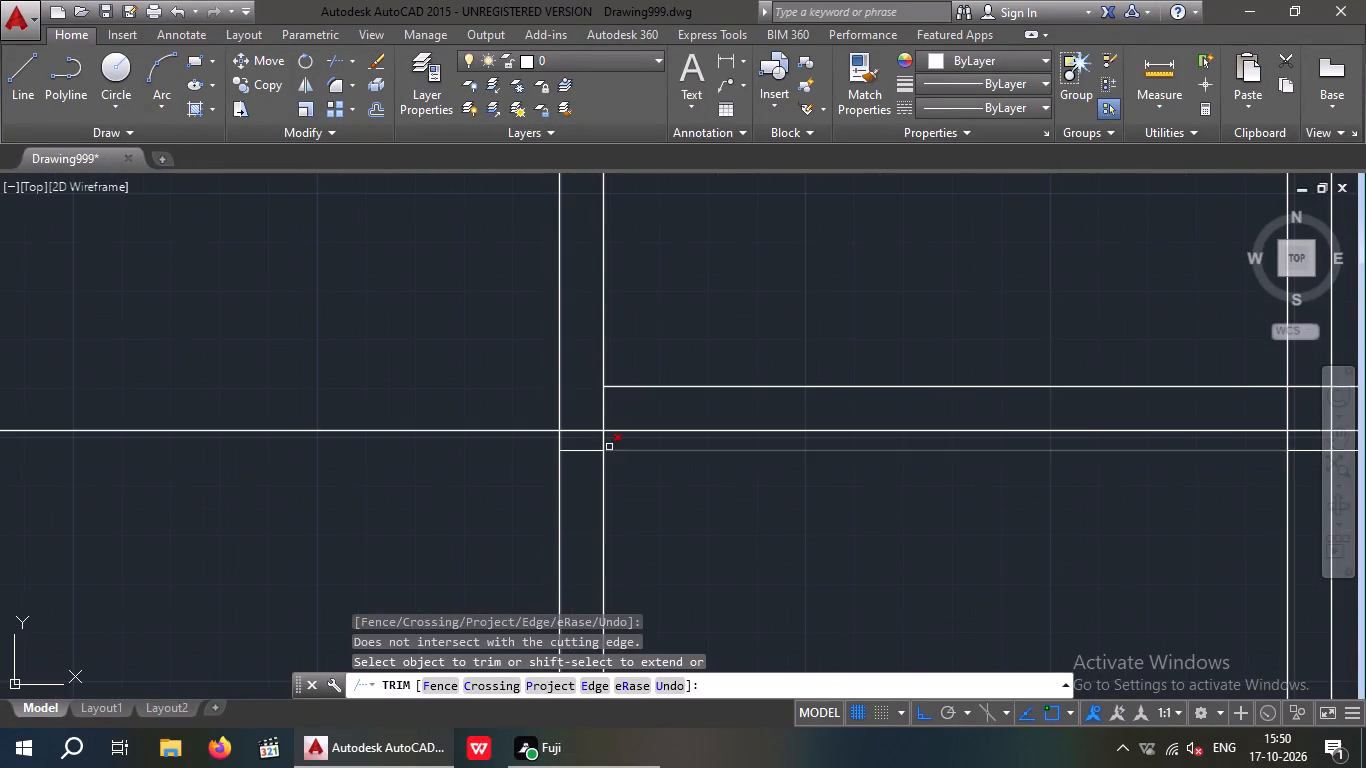
{"action": "left_click", "coordinate": [602, 442]}
{"action": "scroll", "coordinate": [612, 445], "scroll_direction": "down", "scroll_amount": 2}
{"action": "middle_click_drag", "start_coordinate": [778, 481], "coordinate": [772, 481]}
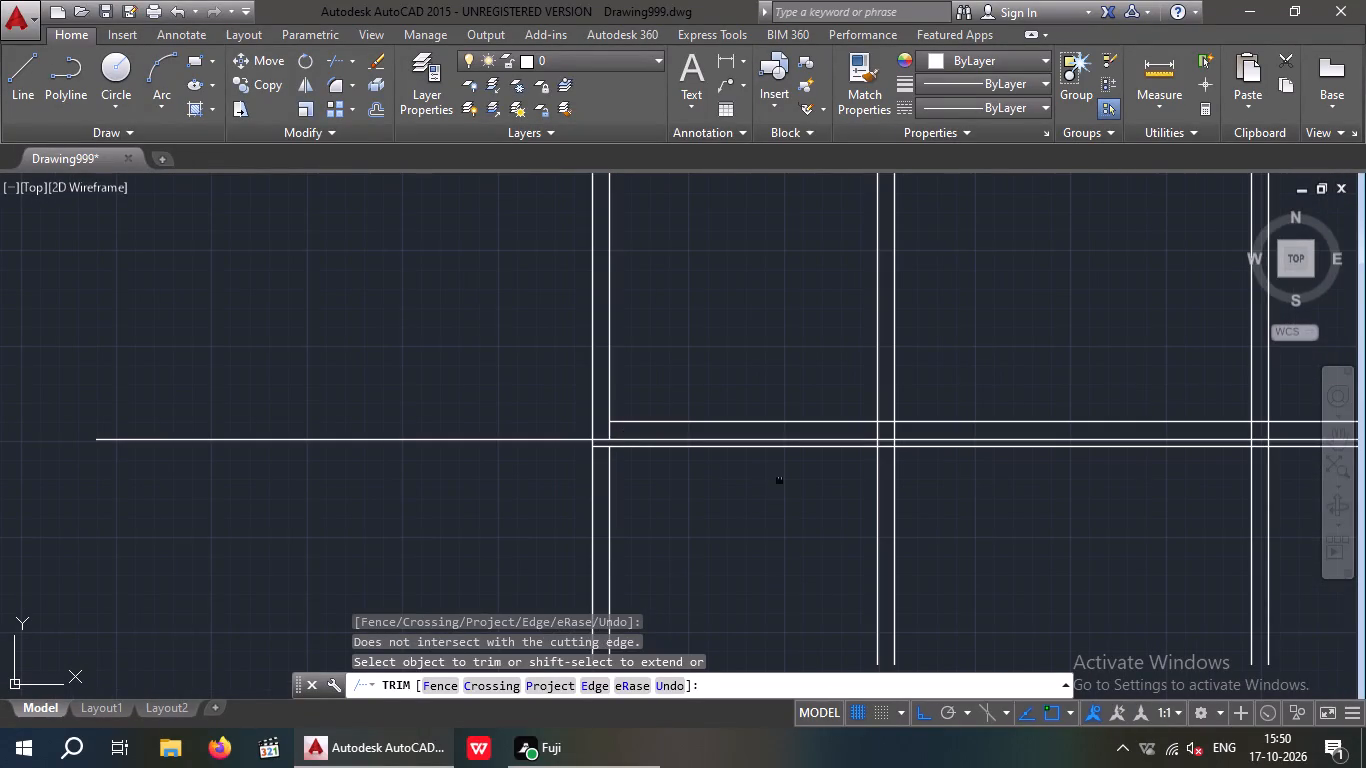
{"action": "middle_click_drag", "start_coordinate": [772, 481], "coordinate": [535, 502]}
{"action": "scroll", "coordinate": [672, 478], "scroll_direction": "up", "scroll_amount": 3}
{"action": "scroll", "coordinate": [573, 460], "scroll_direction": "up", "scroll_amount": 2}
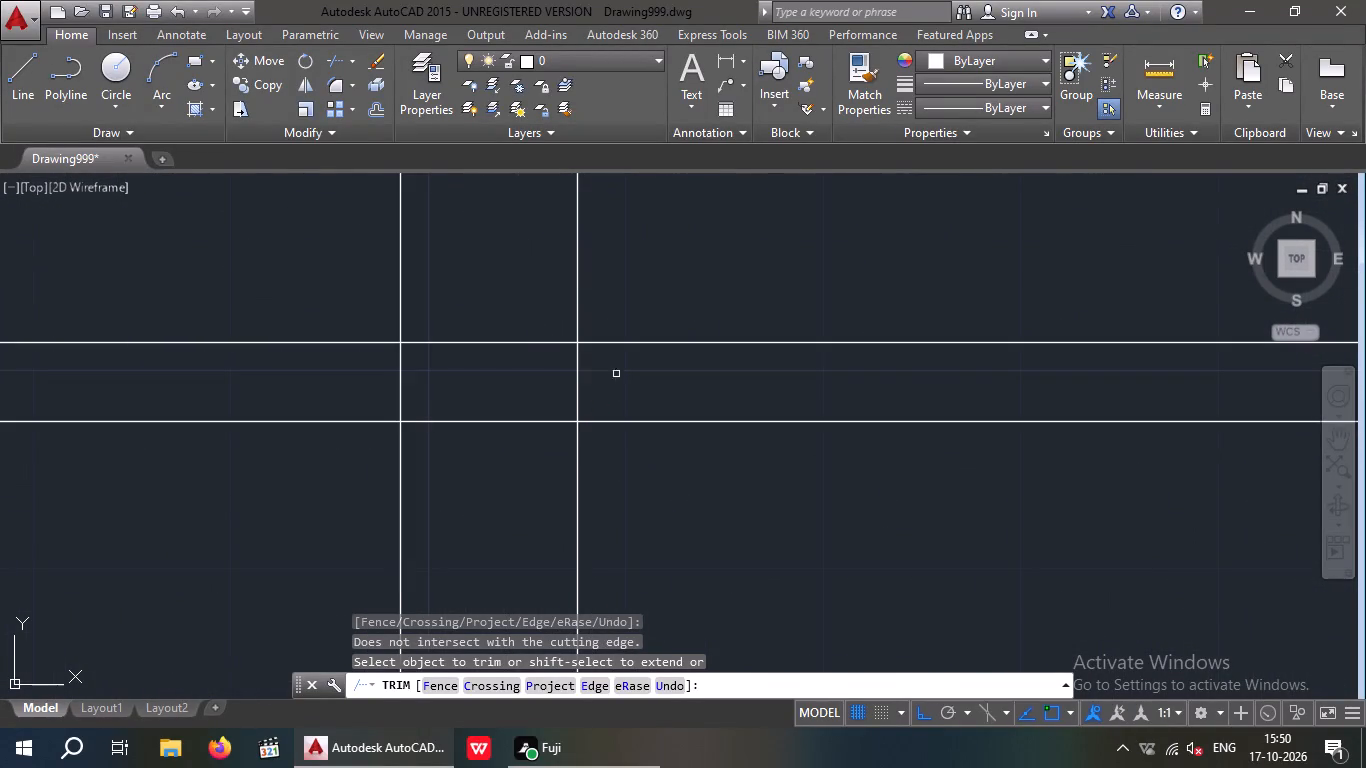
{"action": "left_click_drag", "start_coordinate": [620, 368], "coordinate": [414, 402]}
{"action": "left_click", "coordinate": [320, 405]}
{"action": "scroll", "coordinate": [334, 403], "scroll_direction": "down", "scroll_amount": 3}
Trim both lines of the second and third partitions between the cross wall's middle and lower lines.
{"action": "middle_click_drag", "start_coordinate": [694, 486], "coordinate": [218, 546]}
{"action": "scroll", "coordinate": [294, 537], "scroll_direction": "down", "scroll_amount": 2}
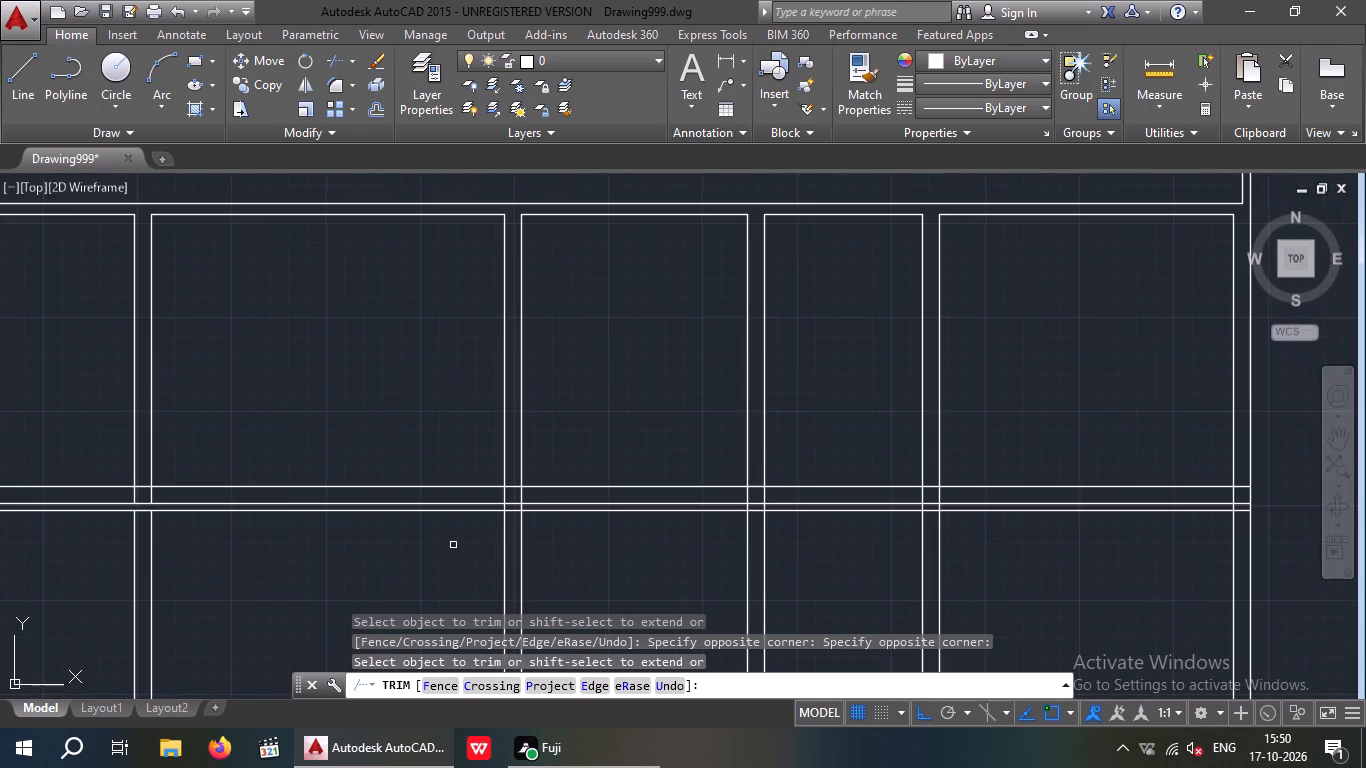
{"action": "scroll", "coordinate": [485, 517], "scroll_direction": "up", "scroll_amount": 7}
{"action": "scroll", "coordinate": [1002, 429], "scroll_direction": "down", "scroll_amount": 2}
{"action": "middle_click_drag", "start_coordinate": [954, 471], "coordinate": [951, 472]}
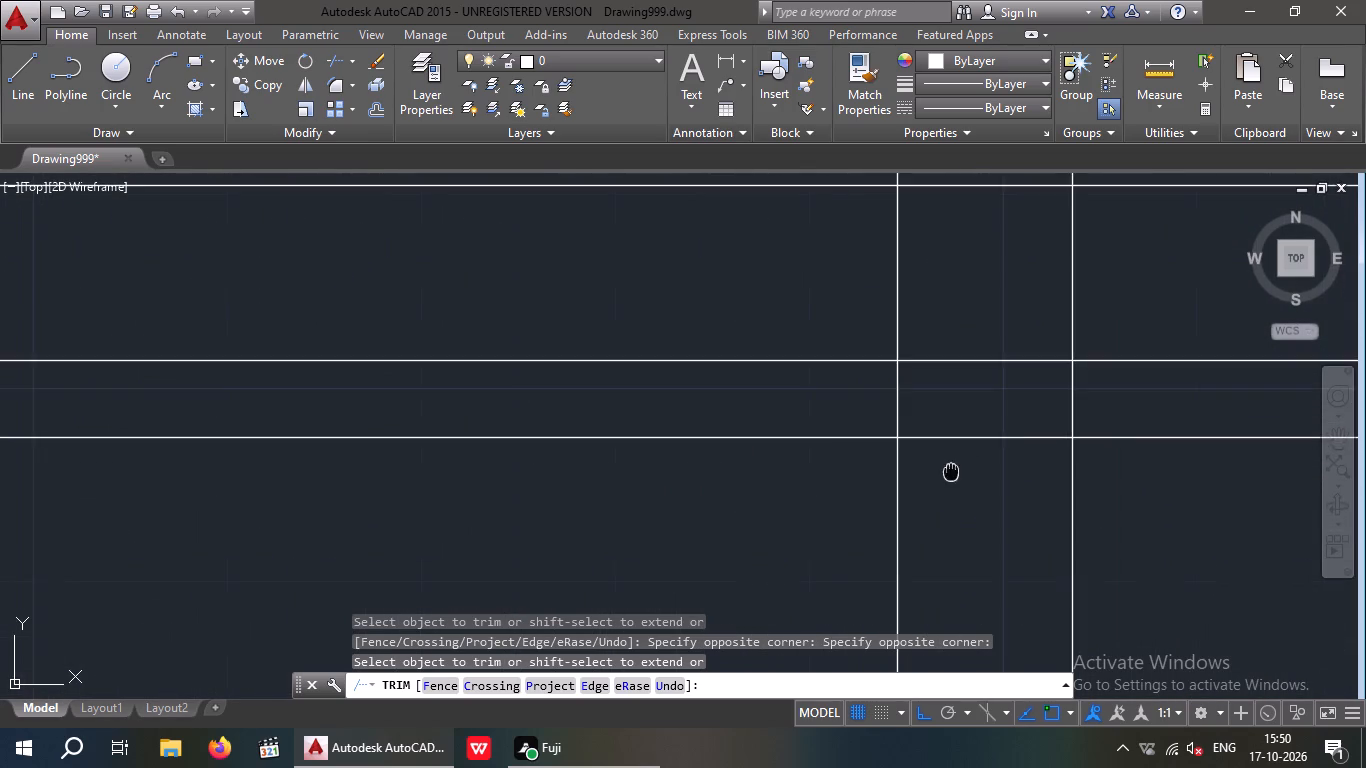
{"action": "middle_click_drag", "start_coordinate": [951, 472], "coordinate": [551, 577]}
{"action": "scroll", "coordinate": [623, 509], "scroll_direction": "up", "scroll_amount": 1}
{"action": "left_click_drag", "start_coordinate": [768, 491], "coordinate": [420, 556]}
{"action": "left_click", "coordinate": [325, 540]}
{"action": "scroll", "coordinate": [451, 524], "scroll_direction": "down", "scroll_amount": 2}
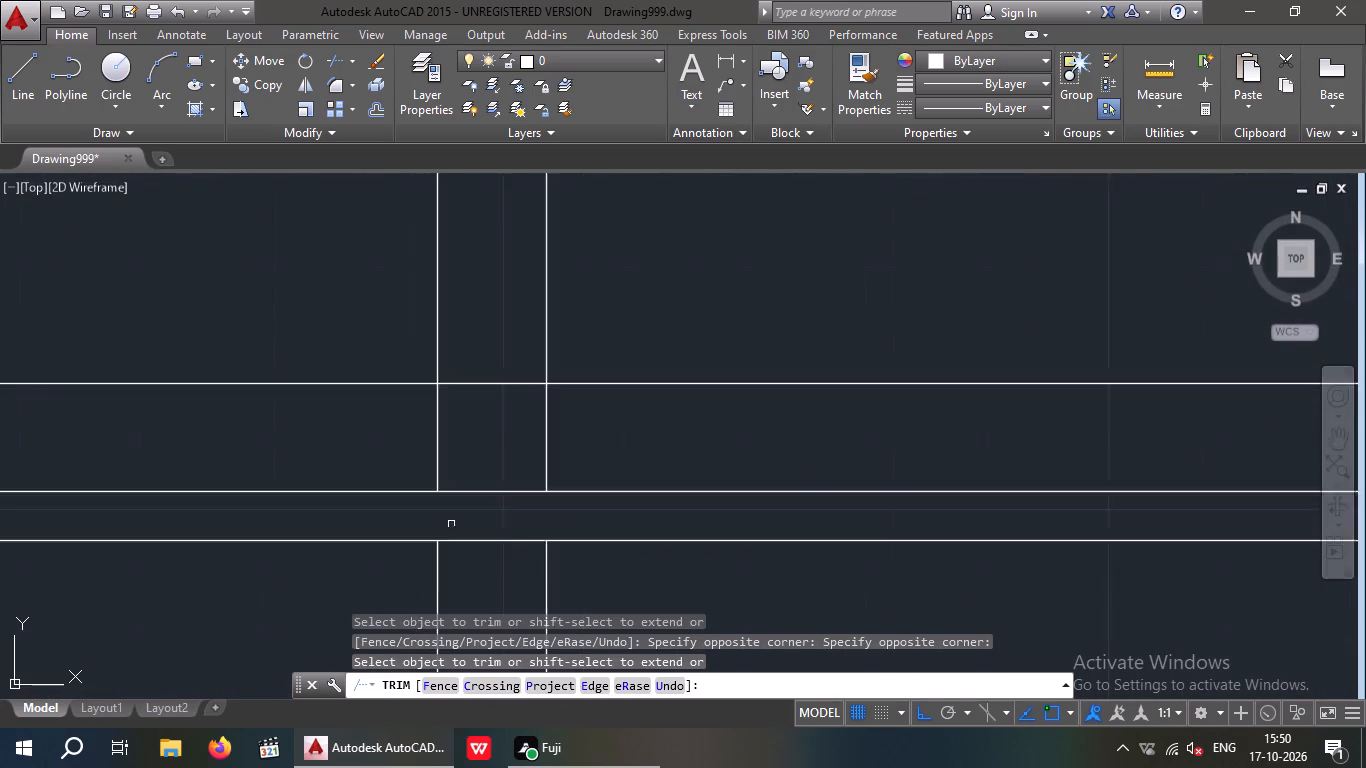
{"action": "scroll", "coordinate": [451, 524], "scroll_direction": "down", "scroll_amount": 1}
{"action": "middle_click_drag", "start_coordinate": [679, 594], "coordinate": [415, 589]}
{"action": "scroll", "coordinate": [568, 580], "scroll_direction": "down", "scroll_amount": 3}
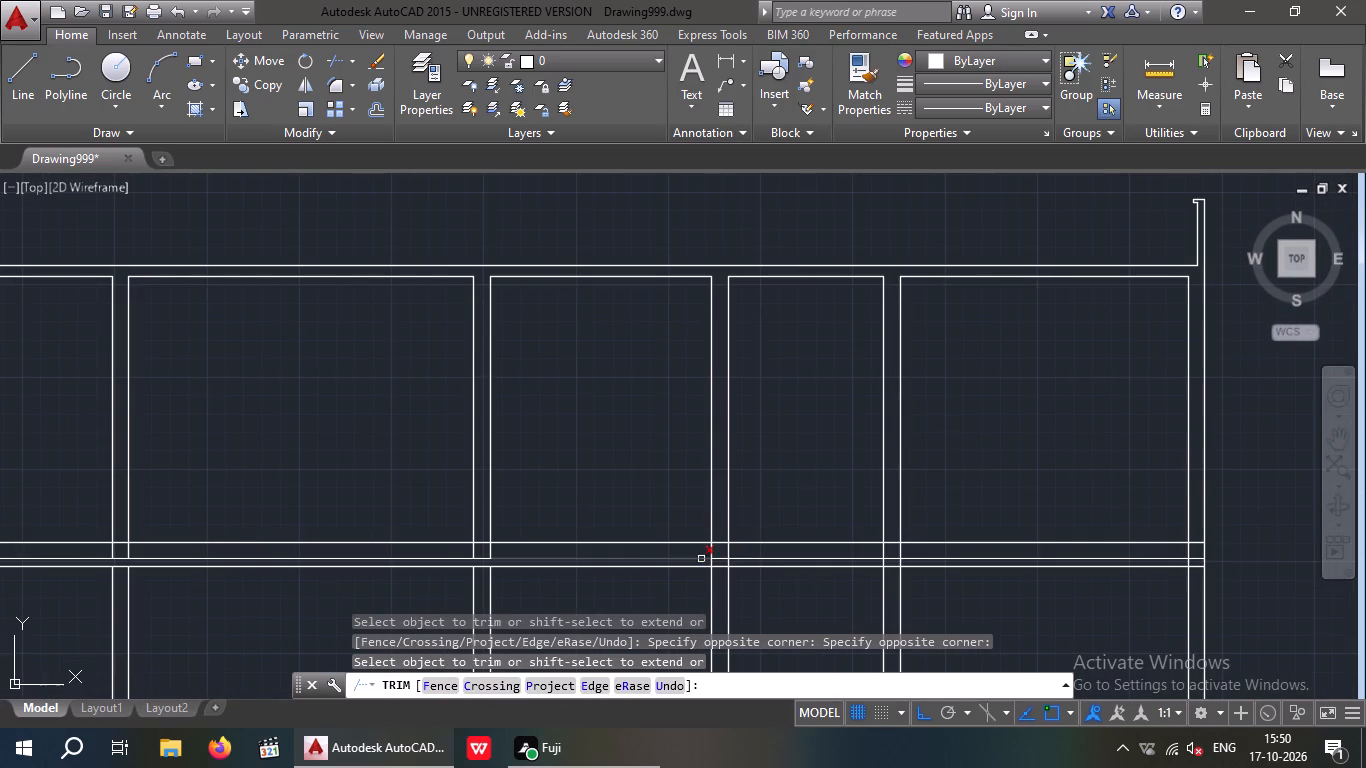
{"action": "scroll", "coordinate": [709, 568], "scroll_direction": "up", "scroll_amount": 4}
{"action": "left_click_drag", "start_coordinate": [829, 521], "coordinate": [715, 536]}
{"action": "left_click", "coordinate": [674, 535]}
{"action": "scroll", "coordinate": [682, 532], "scroll_direction": "down", "scroll_amount": 3}
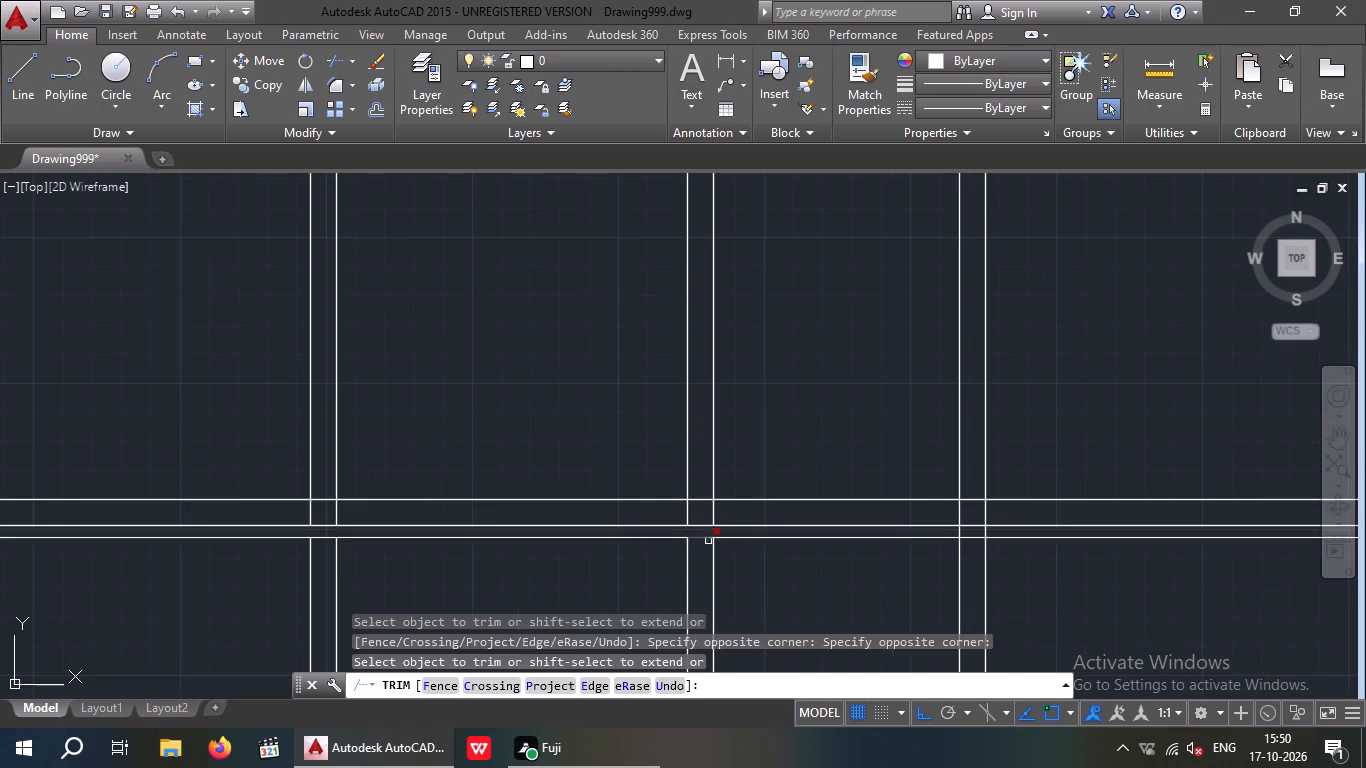
Trim the fourth partition's two lines and the right wall's inner line between the cross wall's middle and lower lines.
{"action": "middle_click_drag", "start_coordinate": [827, 581], "coordinate": [380, 568]}
{"action": "scroll", "coordinate": [521, 527], "scroll_direction": "up", "scroll_amount": 4}
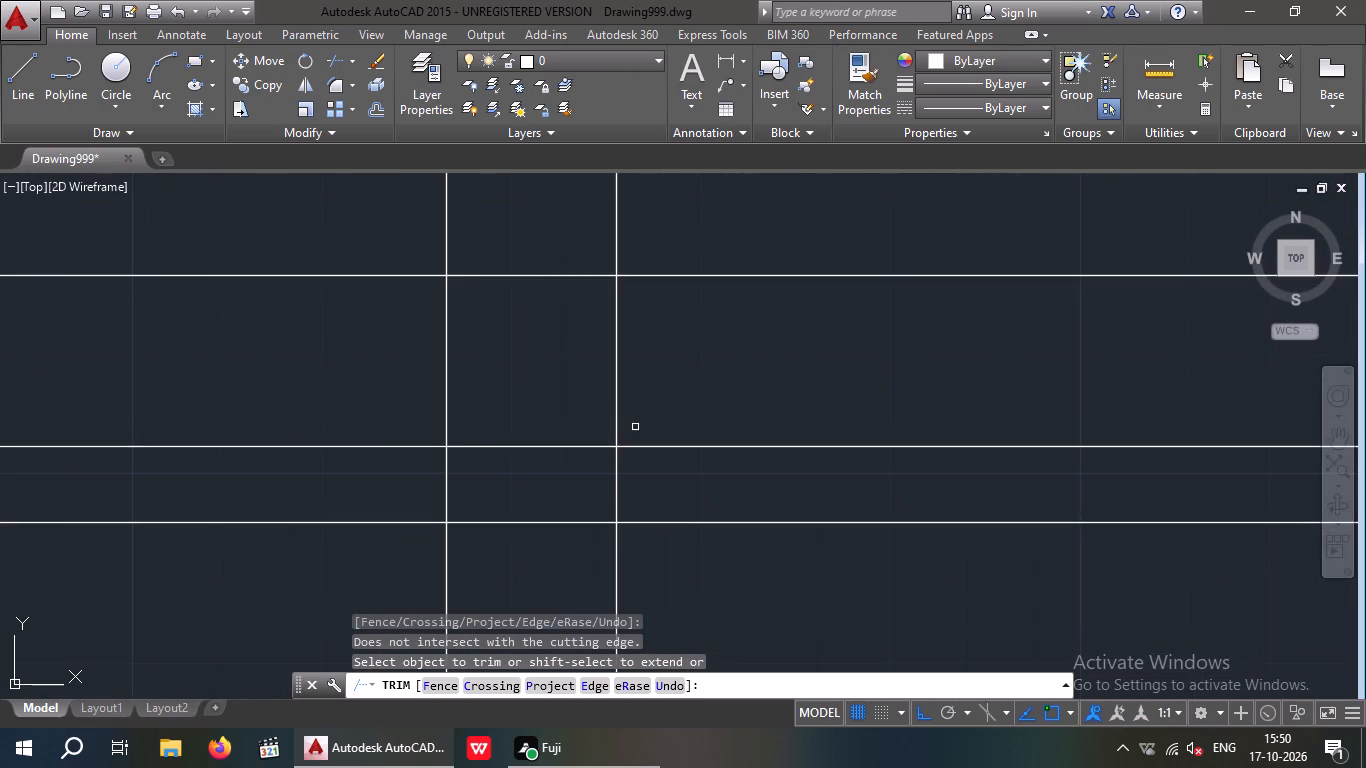
{"action": "left_click_drag", "start_coordinate": [636, 480], "coordinate": [298, 496]}
{"action": "left_click", "coordinate": [292, 496]}
{"action": "scroll", "coordinate": [359, 486], "scroll_direction": "down", "scroll_amount": 4}
{"action": "middle_click_drag", "start_coordinate": [659, 556], "coordinate": [320, 584]}
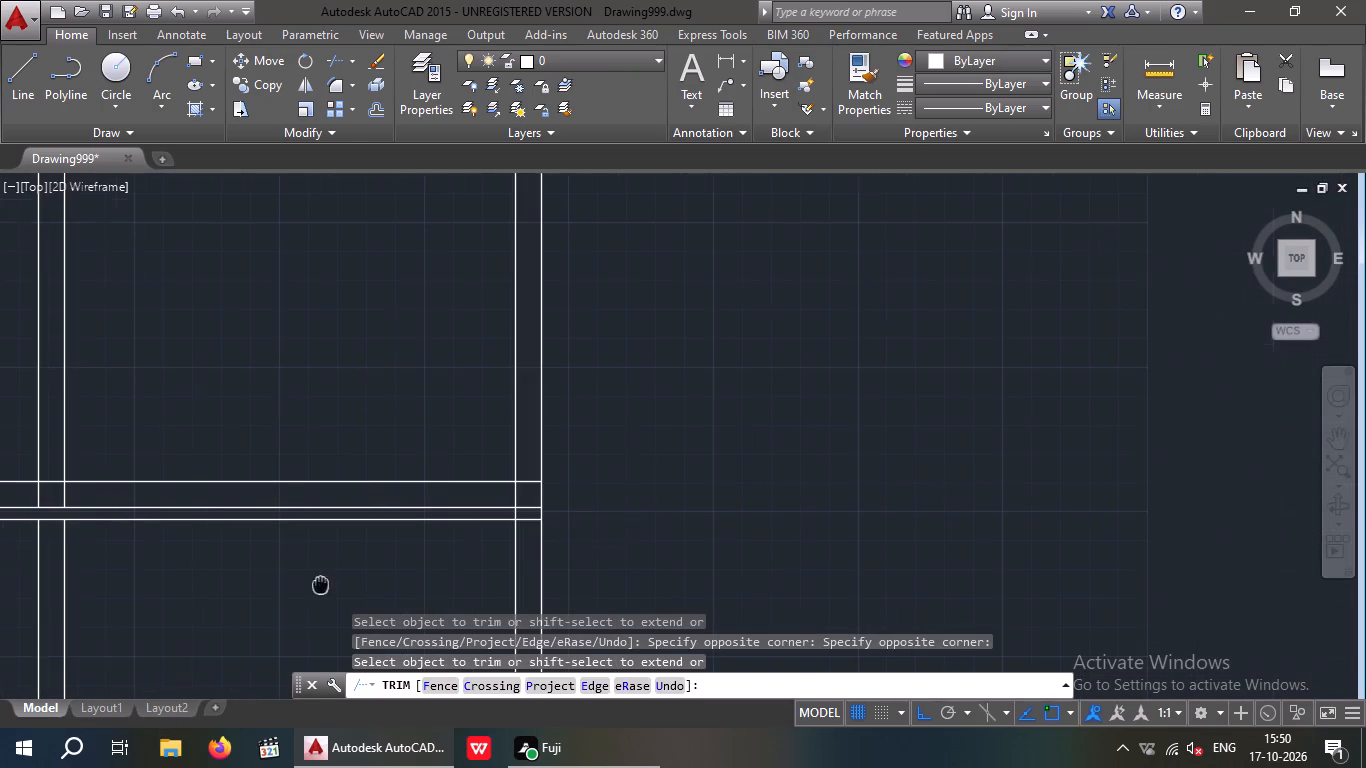
{"action": "scroll", "coordinate": [511, 516], "scroll_direction": "up", "scroll_amount": 4}
{"action": "left_click_drag", "start_coordinate": [553, 508], "coordinate": [414, 525]}
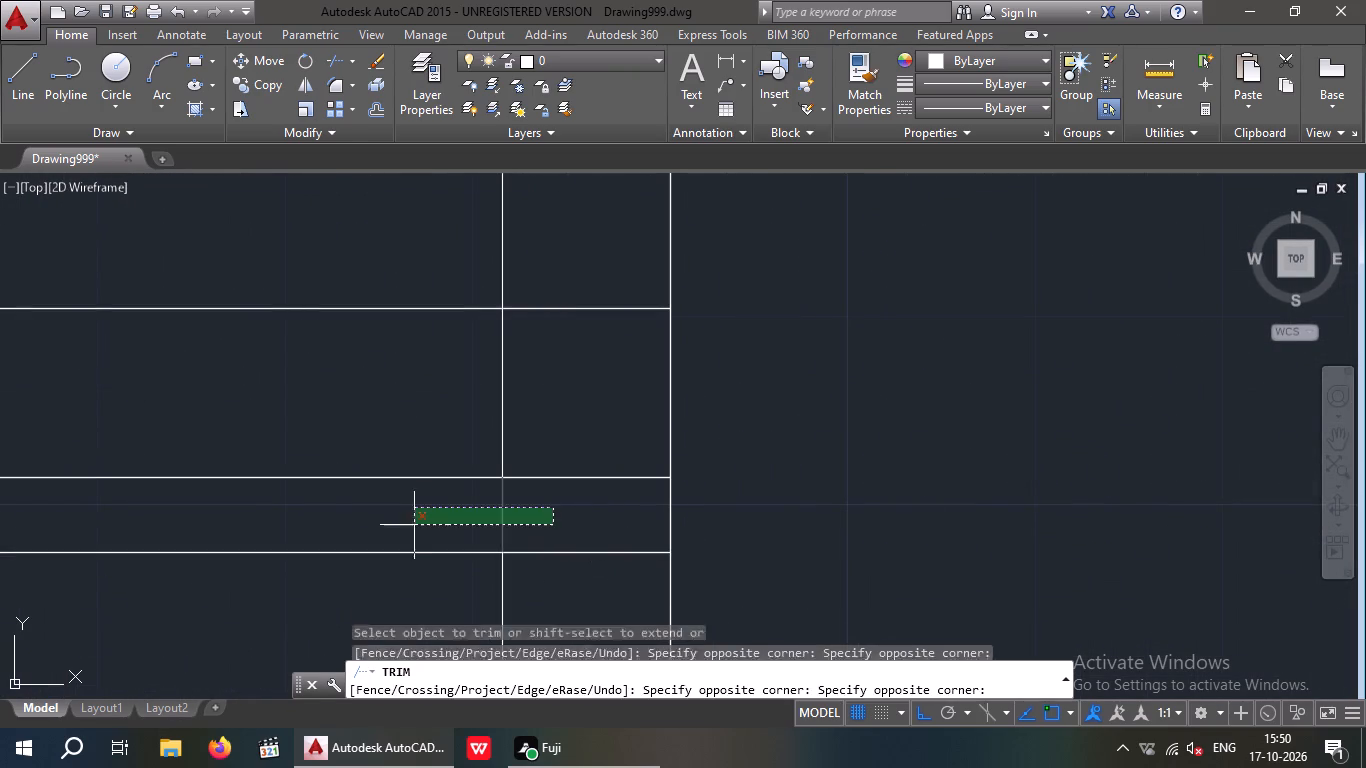
{"action": "left_click_drag", "start_coordinate": [414, 525], "coordinate": [347, 525]}
{"action": "left_click", "coordinate": [345, 525]}
{"action": "scroll", "coordinate": [436, 513], "scroll_direction": "down", "scroll_amount": 8}
Trim the cross wall's lower line where it spans the left wall and the first and second partitions.
{"action": "middle_click_drag", "start_coordinate": [620, 507], "coordinate": [1365, 505]}
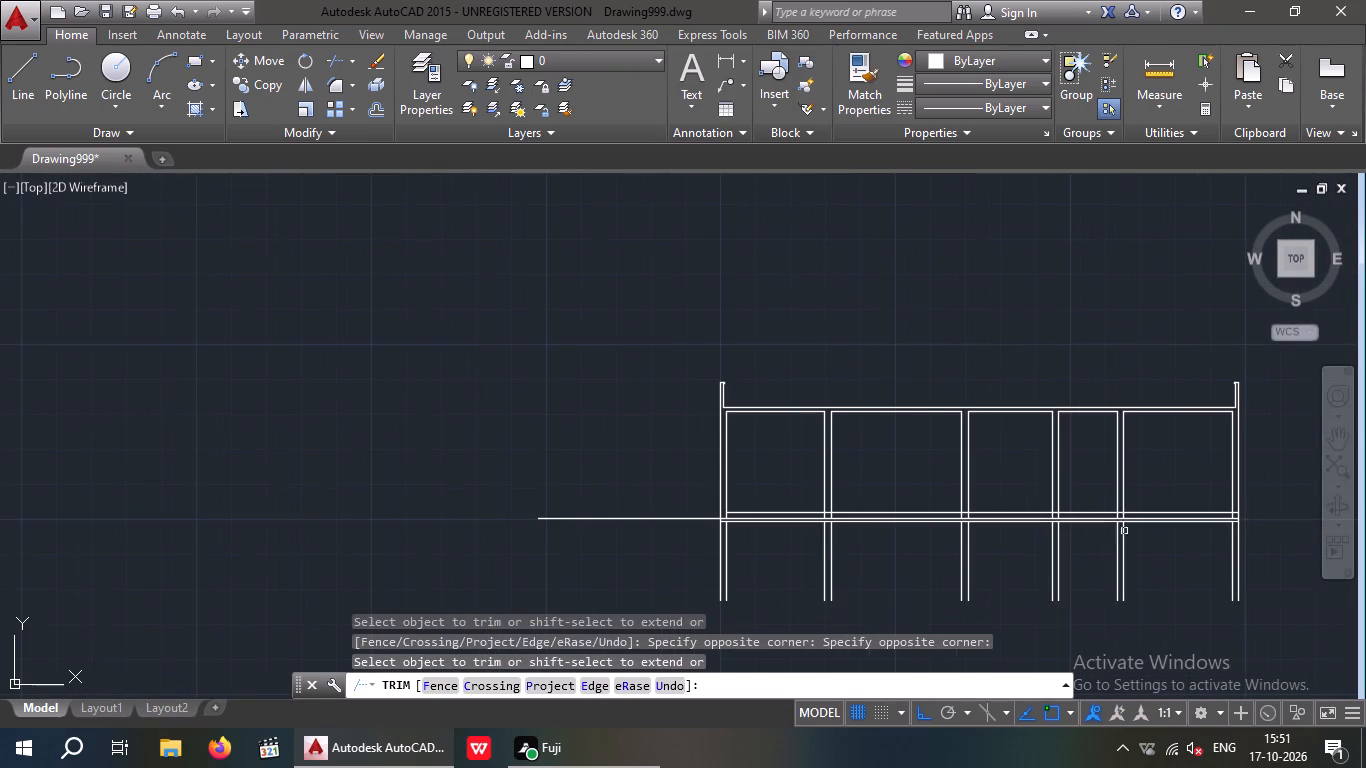
{"action": "middle_click_drag", "start_coordinate": [771, 580], "coordinate": [645, 593]}
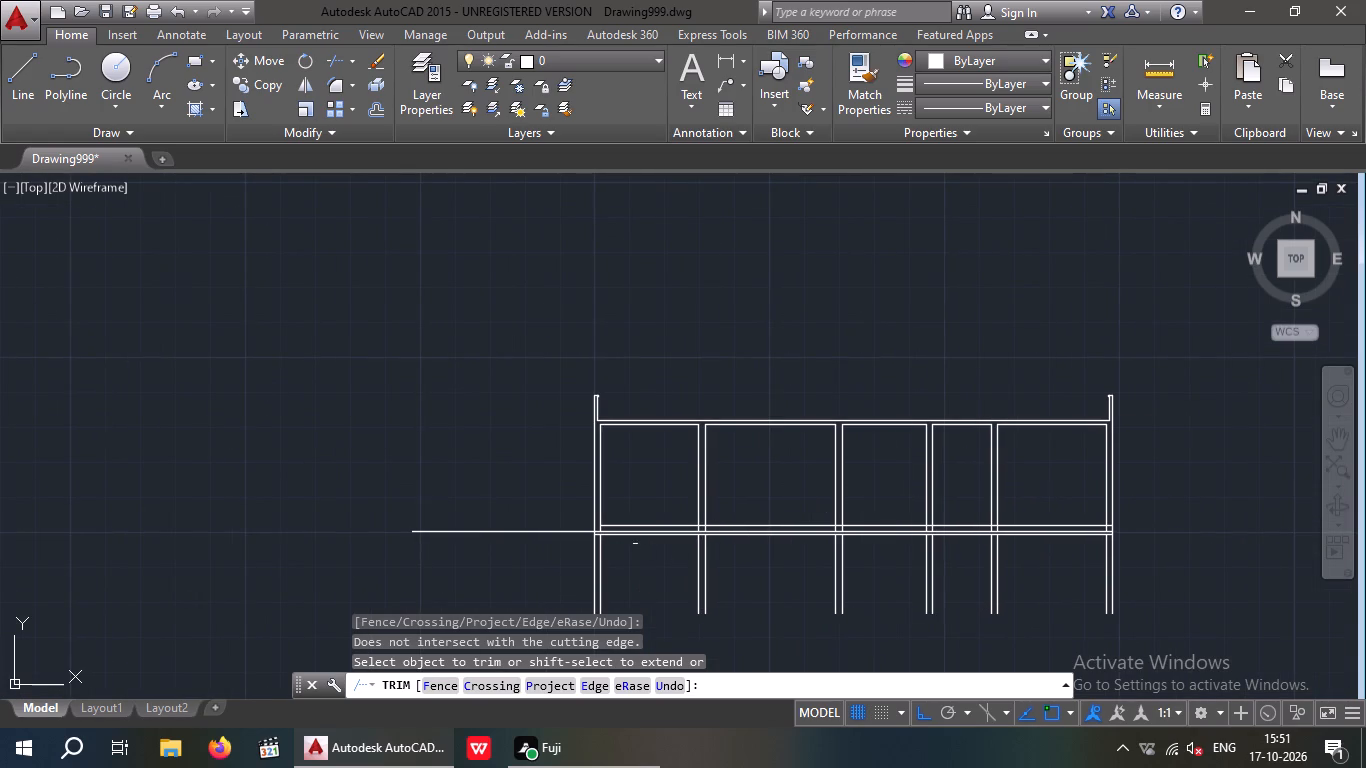
{"action": "scroll", "coordinate": [596, 543], "scroll_direction": "up", "scroll_amount": 6}
{"action": "left_click", "coordinate": [555, 446]}
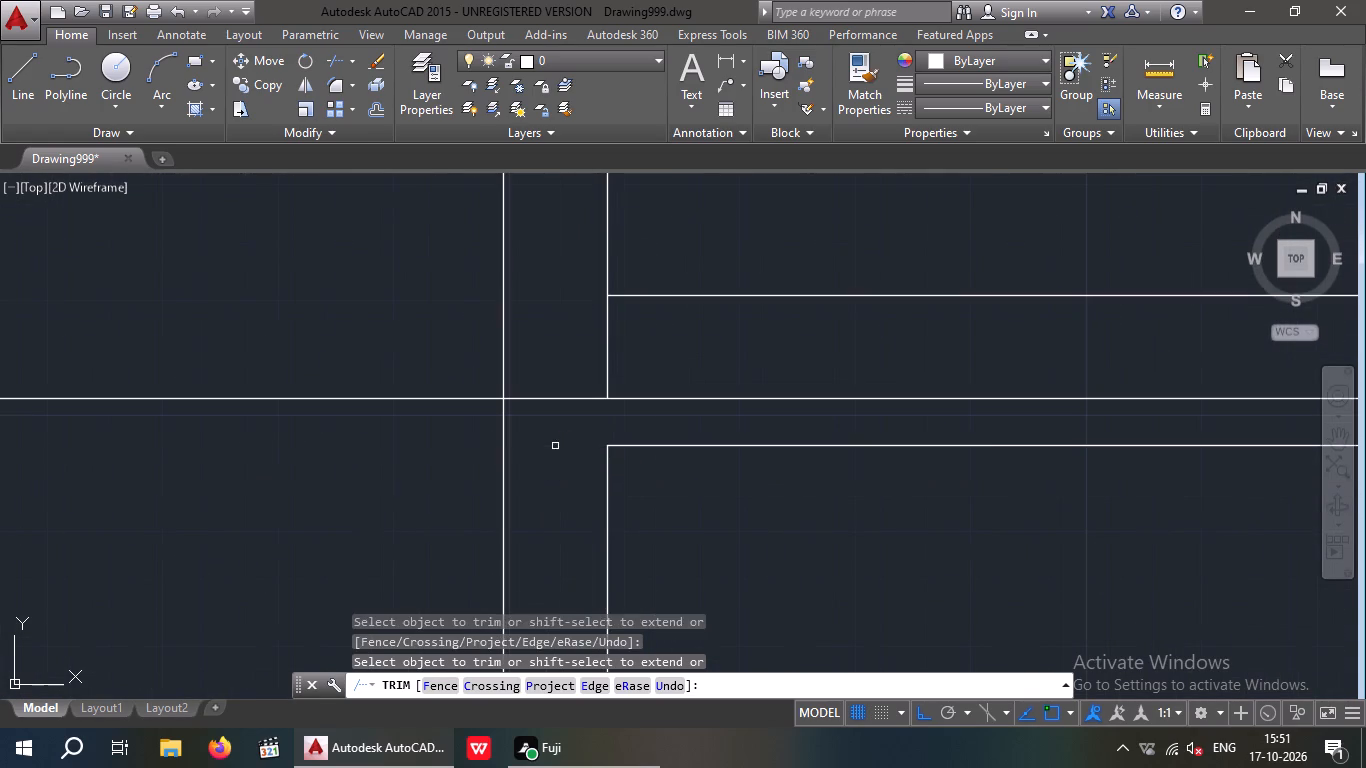
{"action": "scroll", "coordinate": [557, 452], "scroll_direction": "down", "scroll_amount": 3}
{"action": "middle_click_drag", "start_coordinate": [759, 572], "coordinate": [473, 584]}
{"action": "scroll", "coordinate": [686, 472], "scroll_direction": "up", "scroll_amount": 3}
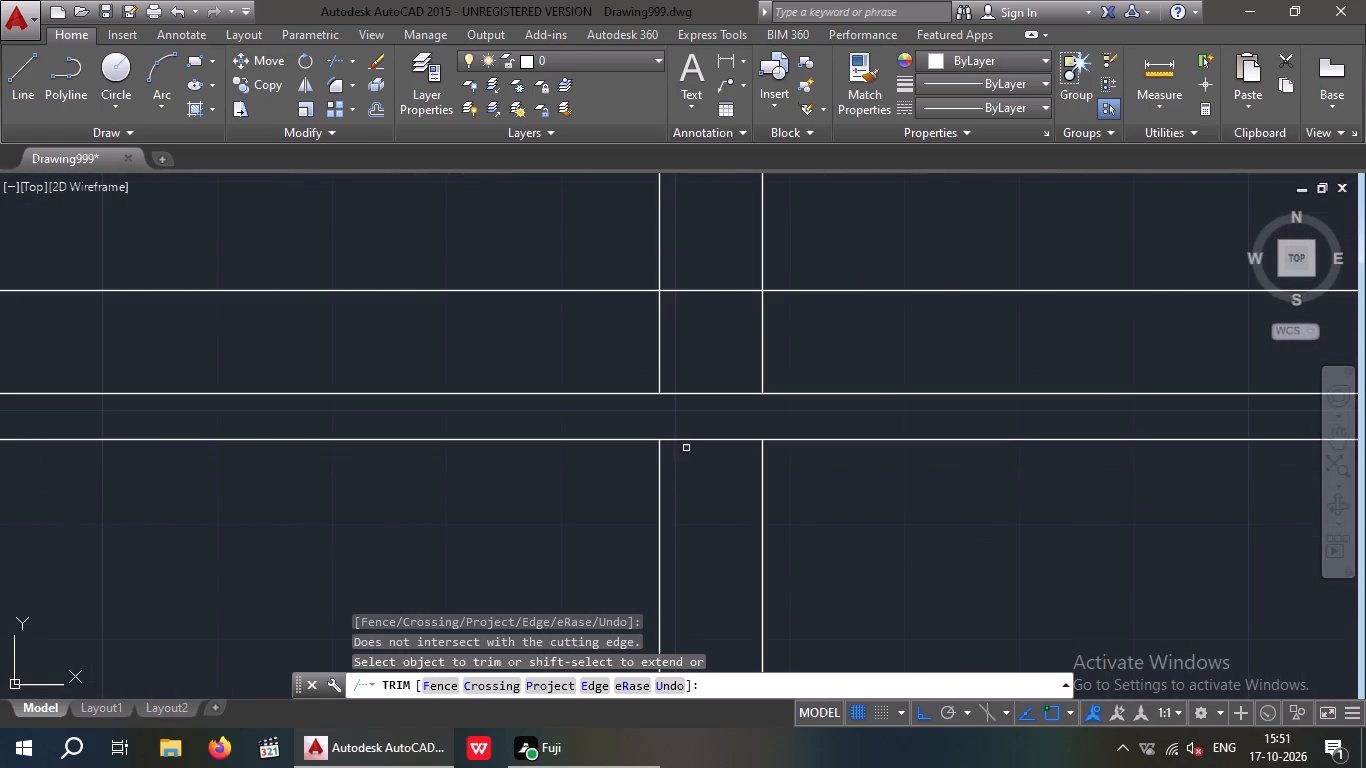
{"action": "left_click", "coordinate": [693, 439]}
{"action": "scroll", "coordinate": [700, 463], "scroll_direction": "down", "scroll_amount": 4}
{"action": "middle_click_drag", "start_coordinate": [844, 529], "coordinate": [502, 598]}
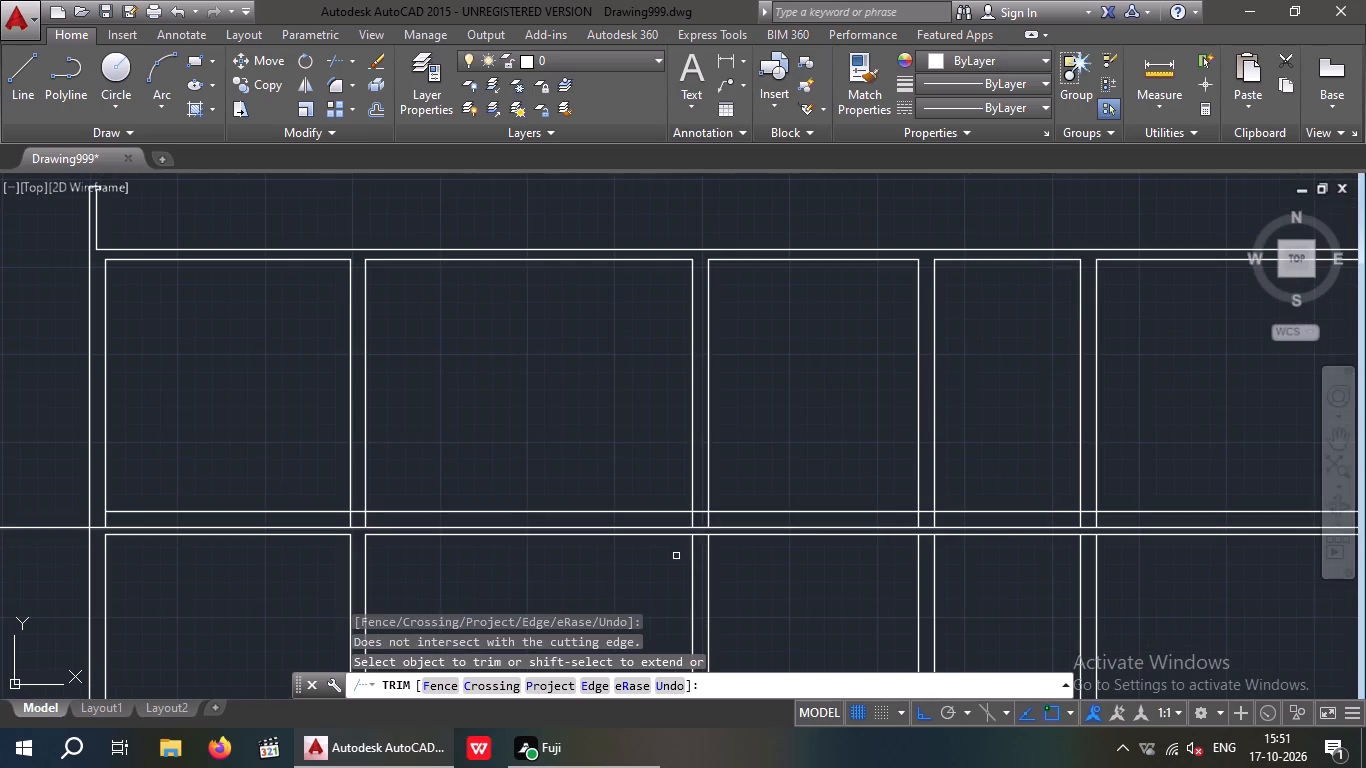
{"action": "scroll", "coordinate": [679, 537], "scroll_direction": "up", "scroll_amount": 3}
{"action": "left_click", "coordinate": [757, 534]}
{"action": "scroll", "coordinate": [759, 534], "scroll_direction": "down", "scroll_amount": 3}
Trim the cross wall's lower line where it spans the third and fourth partitions and the right wall.
{"action": "middle_click_drag", "start_coordinate": [901, 577], "coordinate": [838, 577]}
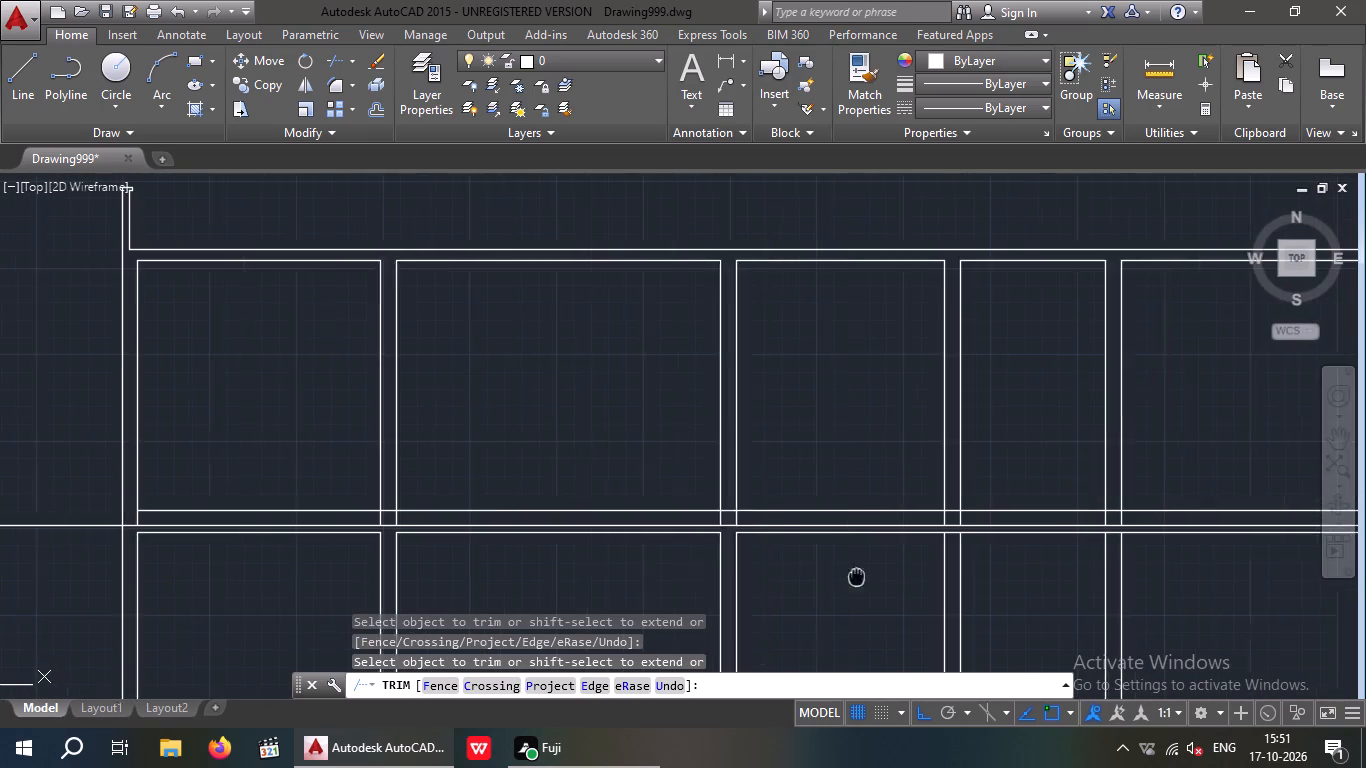
{"action": "middle_click_drag", "start_coordinate": [838, 577], "coordinate": [555, 577]}
{"action": "scroll", "coordinate": [644, 541], "scroll_direction": "up", "scroll_amount": 3}
{"action": "left_click", "coordinate": [601, 521]}
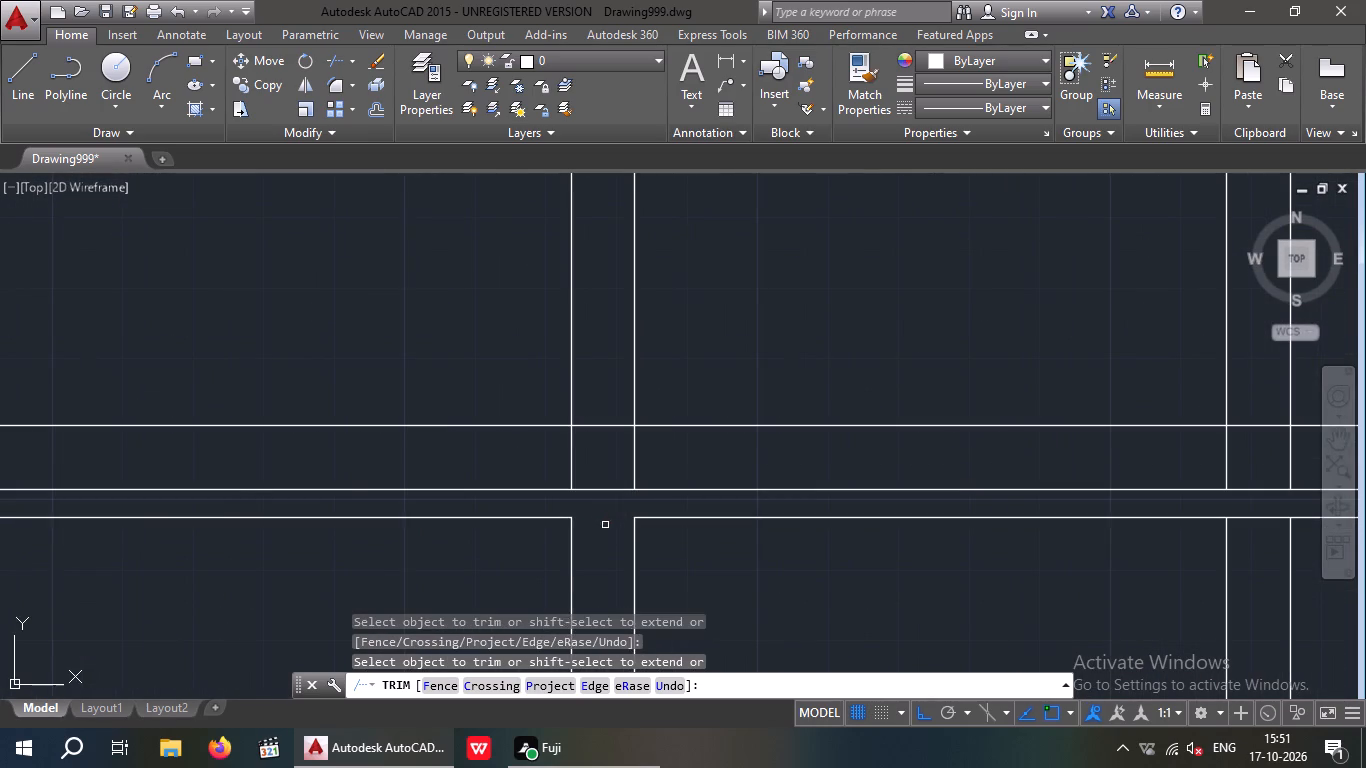
{"action": "scroll", "coordinate": [605, 527], "scroll_direction": "down", "scroll_amount": 2}
{"action": "middle_click_drag", "start_coordinate": [747, 563], "coordinate": [418, 581]}
{"action": "scroll", "coordinate": [534, 553], "scroll_direction": "up", "scroll_amount": 3}
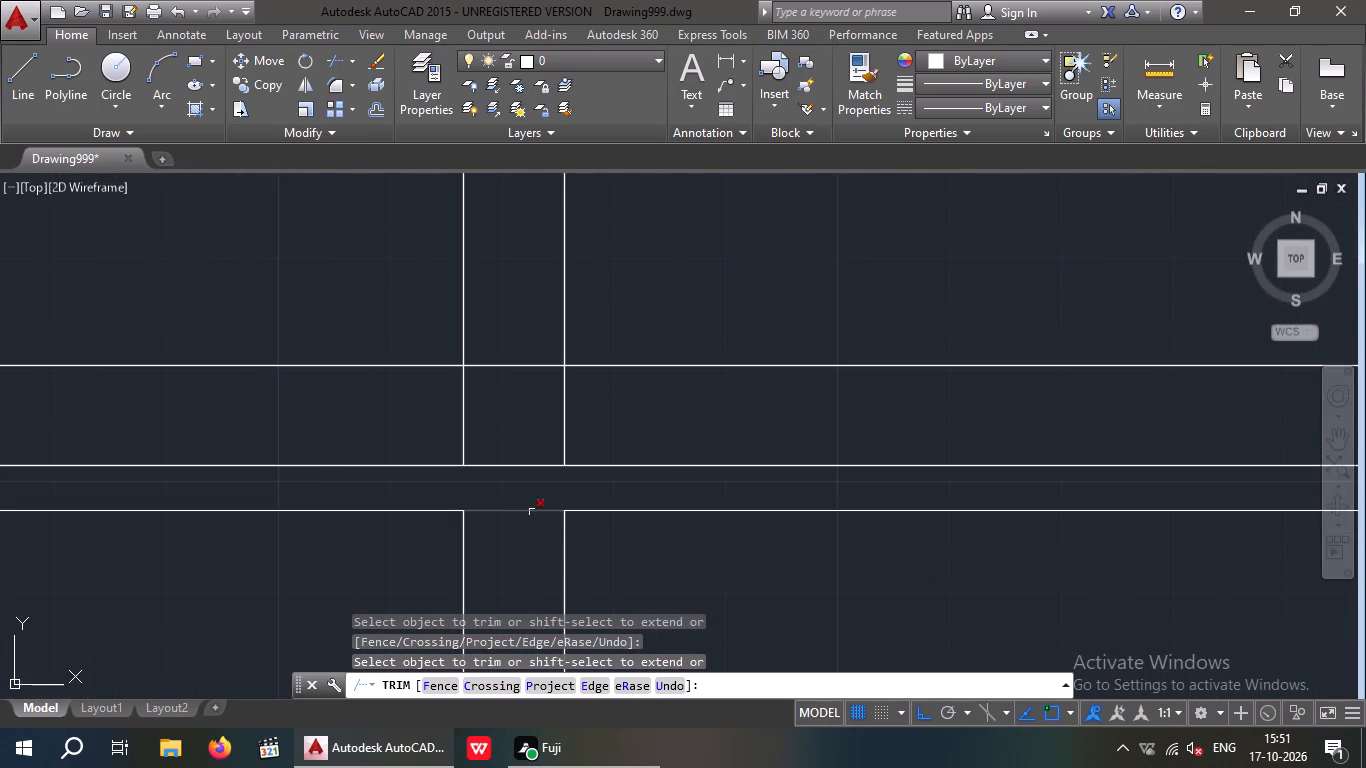
{"action": "left_click", "coordinate": [532, 512]}
{"action": "scroll", "coordinate": [527, 525], "scroll_direction": "down", "scroll_amount": 3}
{"action": "middle_click_drag", "start_coordinate": [670, 569], "coordinate": [459, 598]}
{"action": "scroll", "coordinate": [783, 565], "scroll_direction": "up", "scroll_amount": 2}
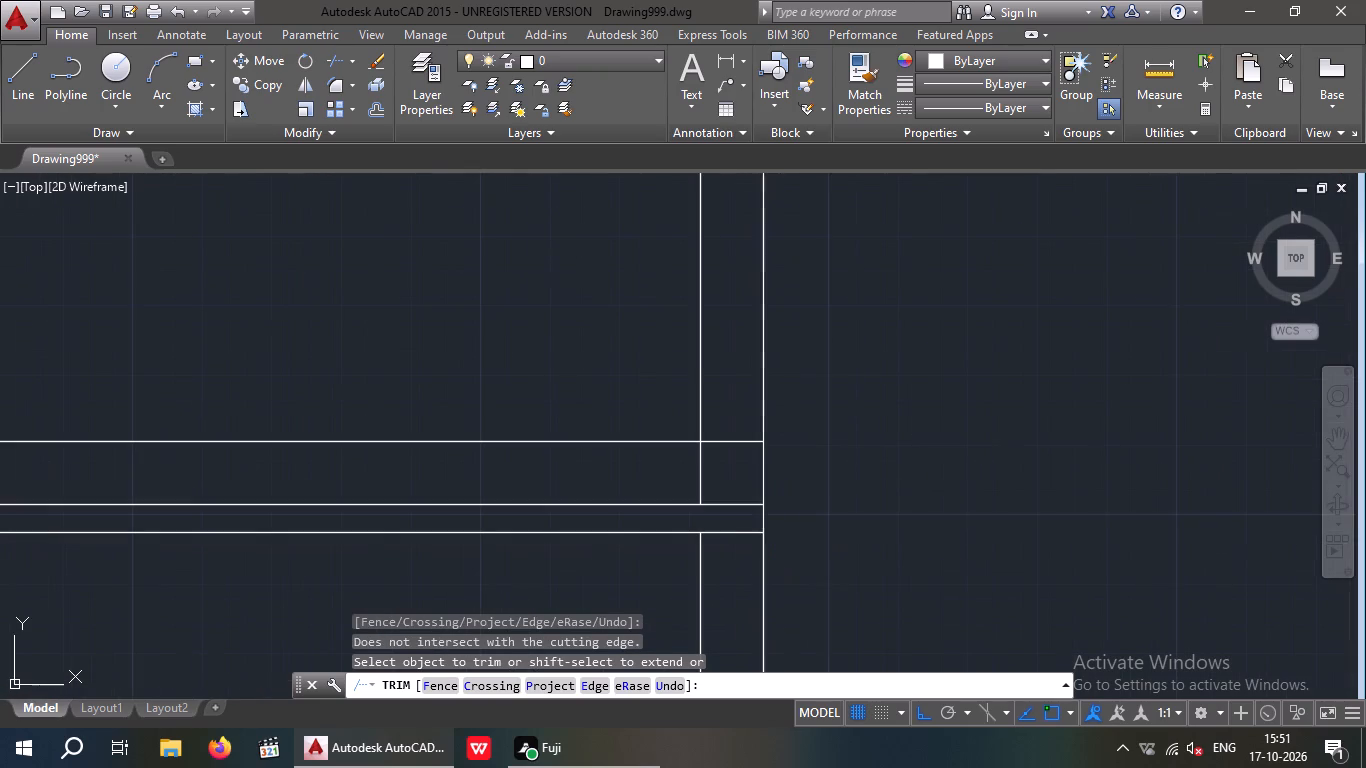
{"action": "left_click", "coordinate": [735, 540]}
{"action": "left_click", "coordinate": [732, 527]}
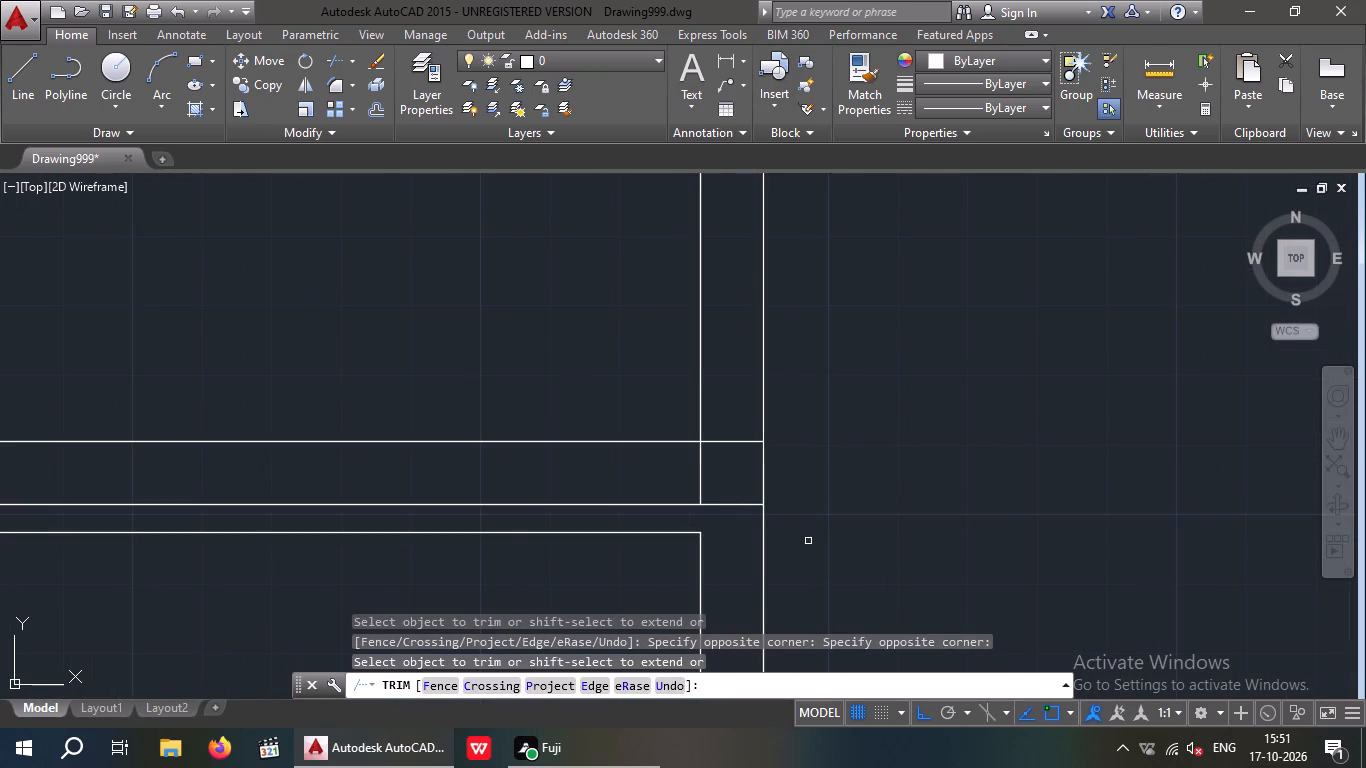
Trim the right wall's inner line between the cross wall's upper and middle lines.
{"action": "scroll", "coordinate": [837, 519], "scroll_direction": "down", "scroll_amount": 1}
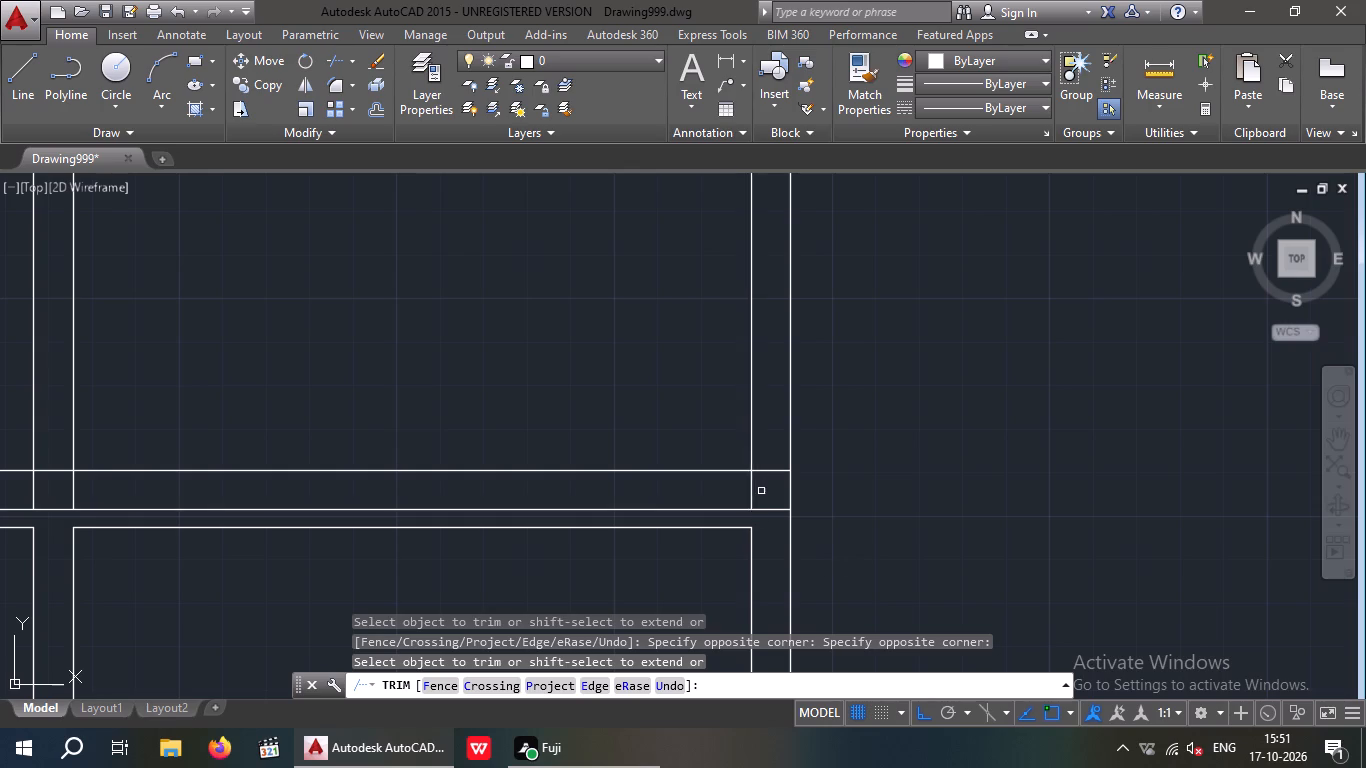
{"action": "scroll", "coordinate": [762, 488], "scroll_direction": "up", "scroll_amount": 2}
{"action": "left_click_drag", "start_coordinate": [780, 494], "coordinate": [677, 516]}
{"action": "left_click", "coordinate": [666, 518]}
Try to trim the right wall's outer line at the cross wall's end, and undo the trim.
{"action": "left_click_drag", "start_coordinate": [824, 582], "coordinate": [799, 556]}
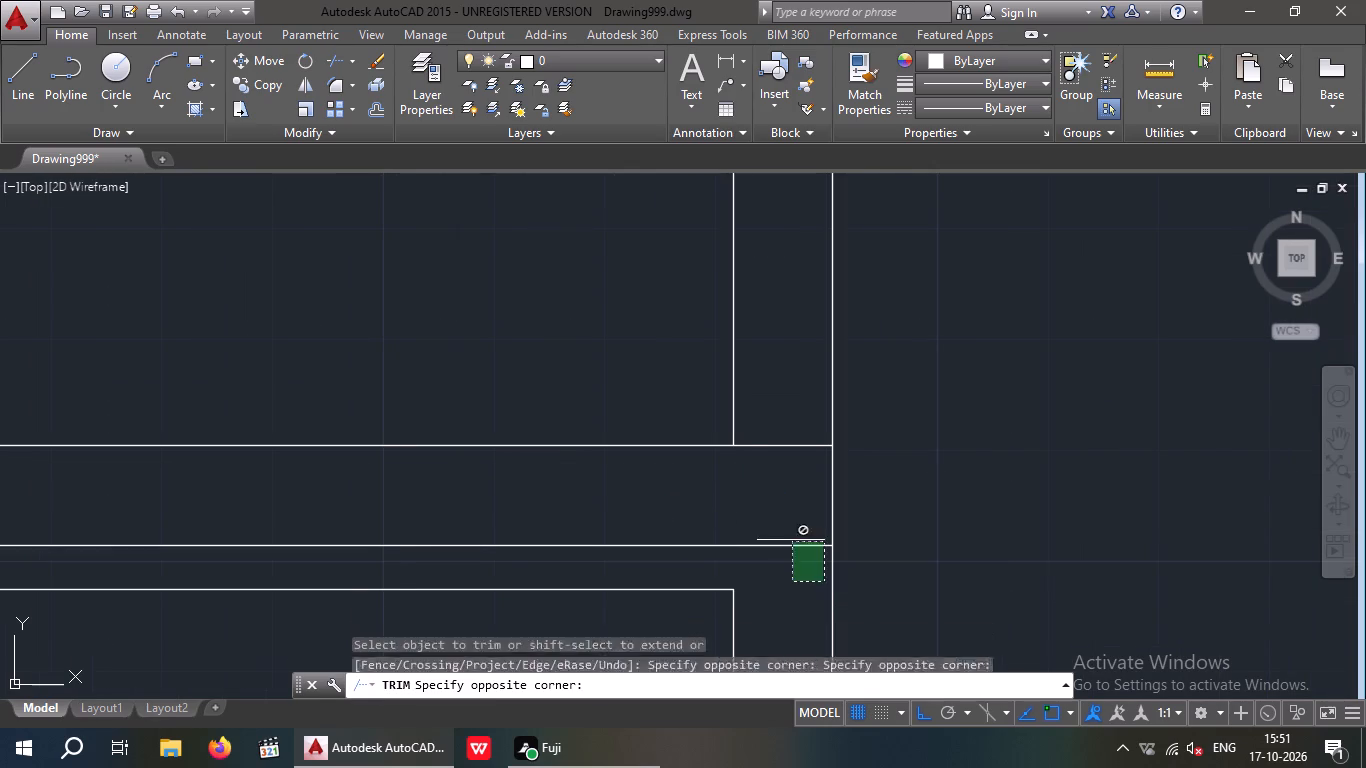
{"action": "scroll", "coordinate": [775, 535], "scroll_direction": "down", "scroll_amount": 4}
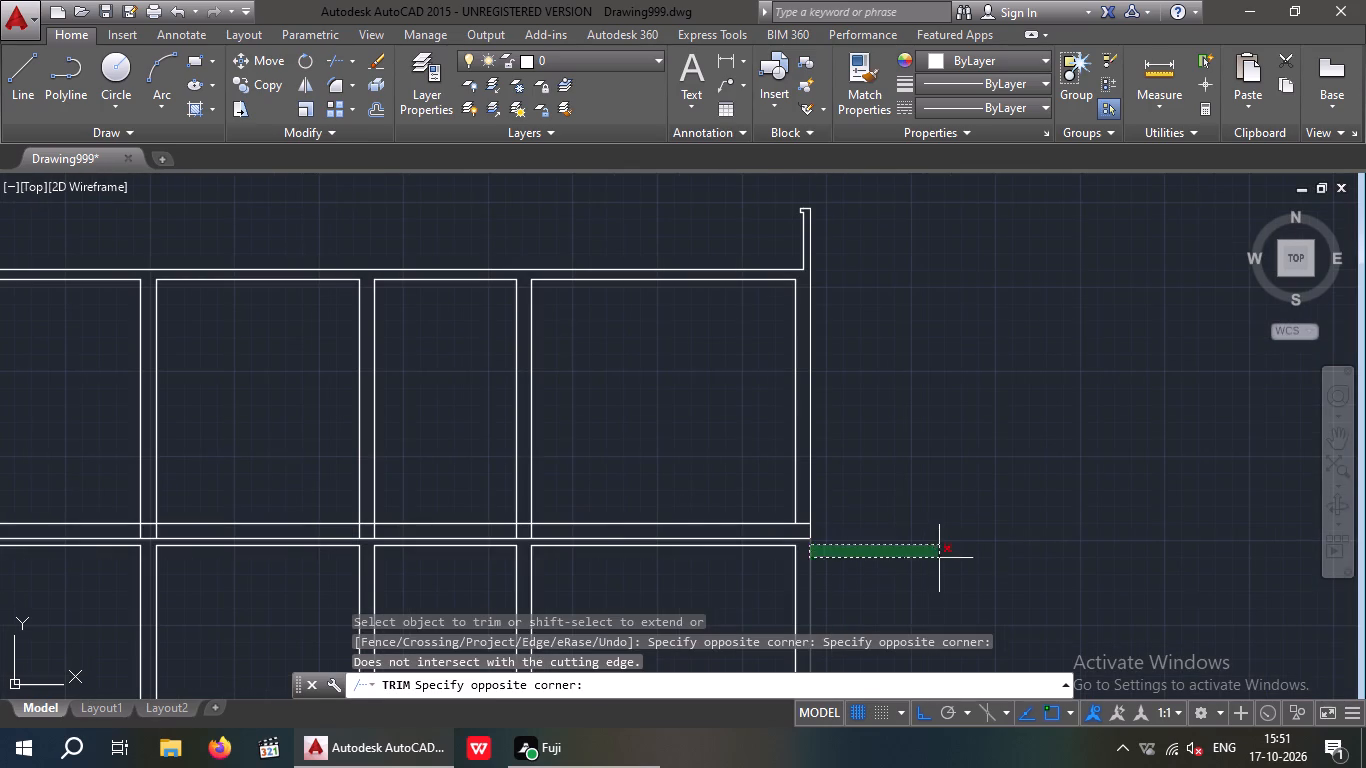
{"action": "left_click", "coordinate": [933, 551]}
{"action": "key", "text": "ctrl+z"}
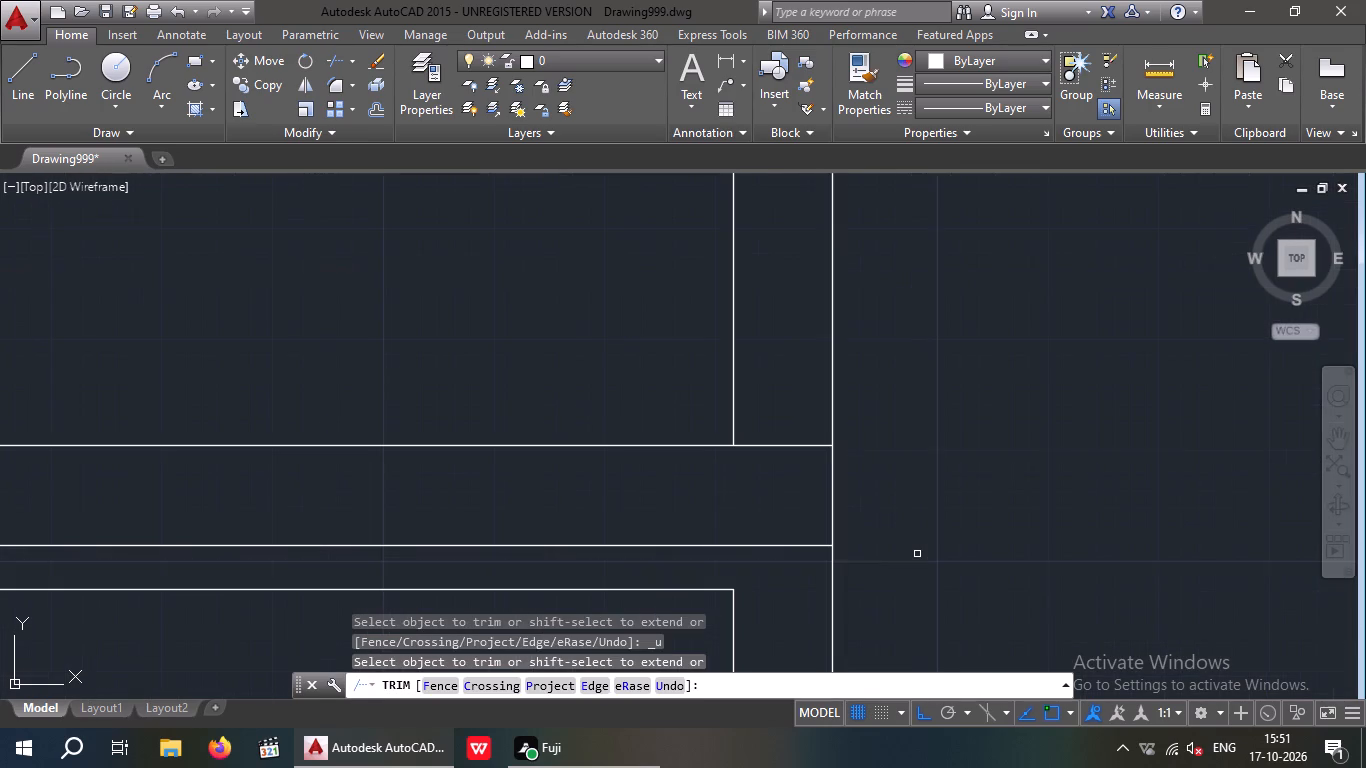
Trim both lines of the fourth, third and second partitions between the cross wall's upper and middle lines.
{"action": "scroll", "coordinate": [731, 531], "scroll_direction": "down", "scroll_amount": 3}
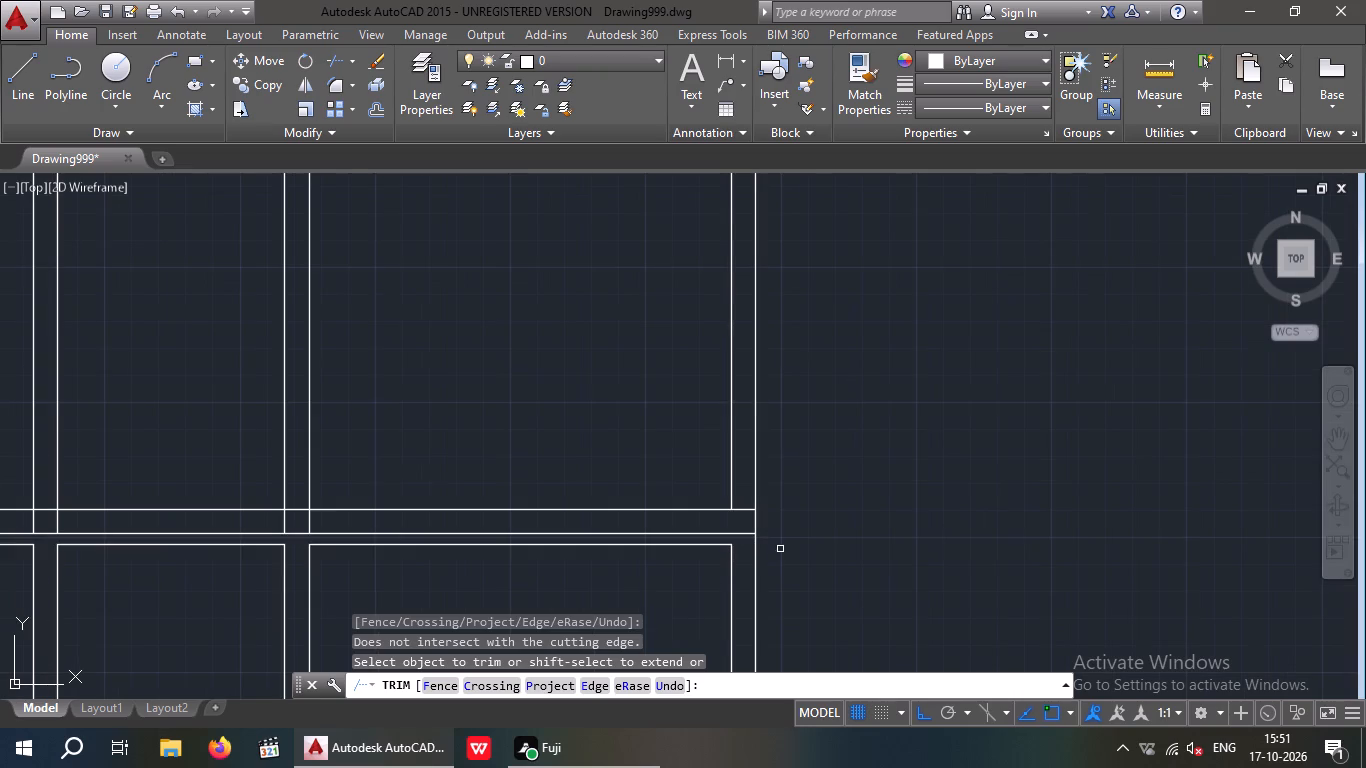
{"action": "scroll", "coordinate": [288, 528], "scroll_direction": "up", "scroll_amount": 2}
{"action": "left_click_drag", "start_coordinate": [377, 516], "coordinate": [287, 520]}
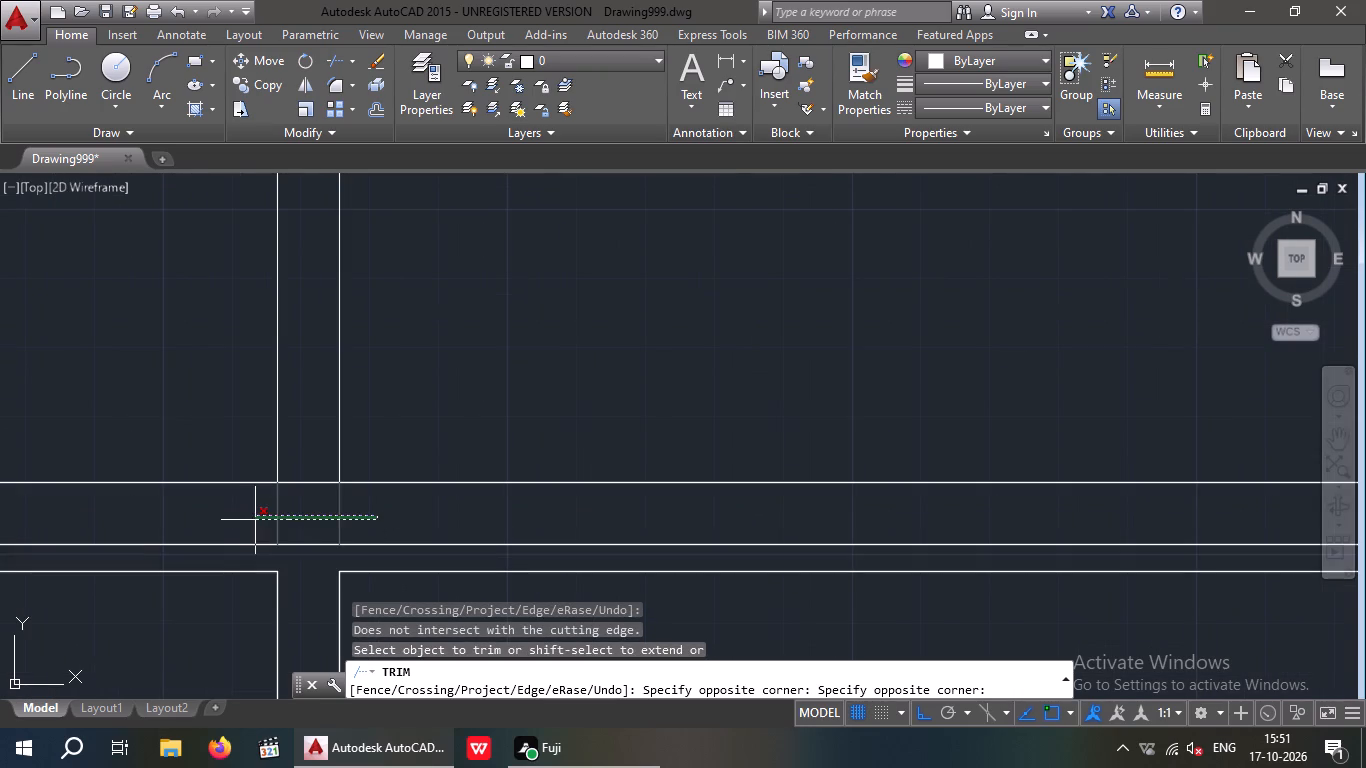
{"action": "left_click", "coordinate": [255, 520]}
{"action": "scroll", "coordinate": [267, 520], "scroll_direction": "down", "scroll_amount": 2}
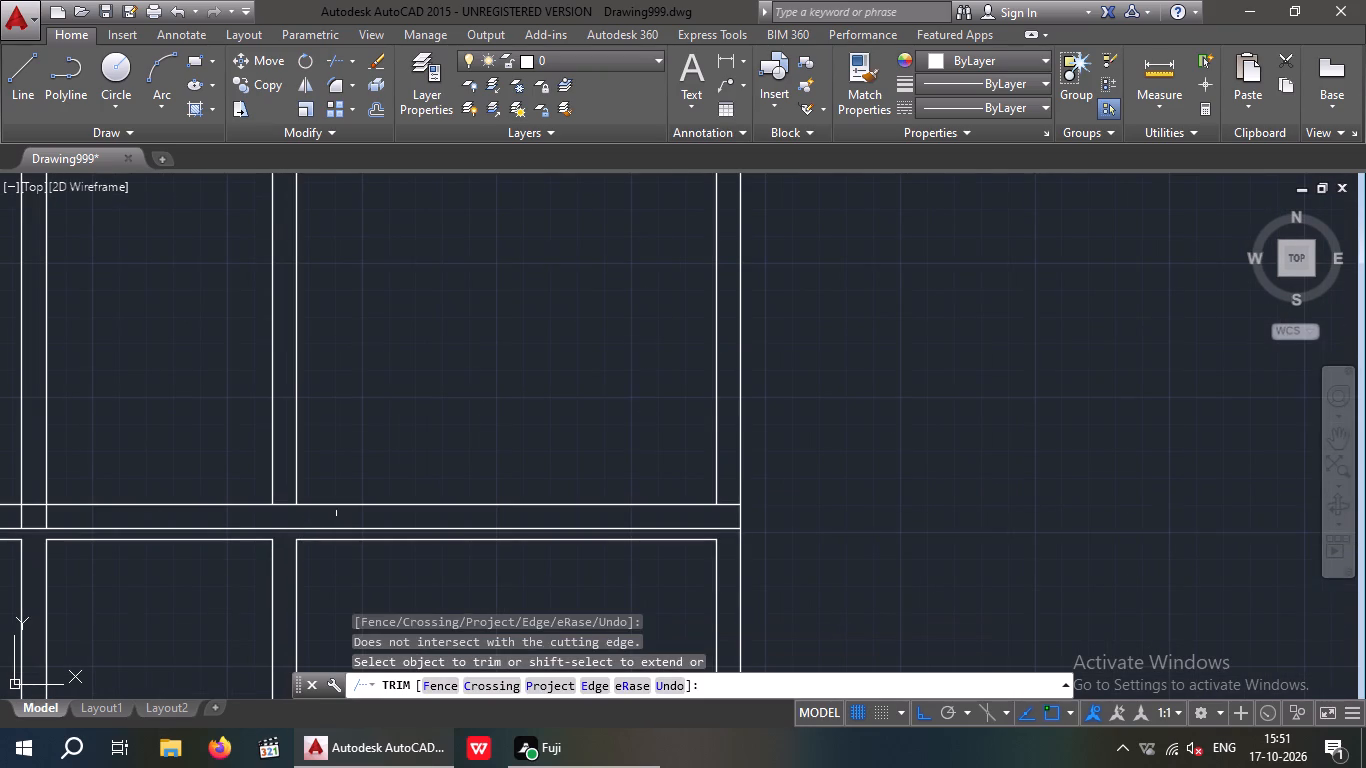
{"action": "middle_click_drag", "start_coordinate": [338, 512], "coordinate": [743, 548]}
{"action": "scroll", "coordinate": [459, 548], "scroll_direction": "up", "scroll_amount": 2}
{"action": "left_click_drag", "start_coordinate": [469, 551], "coordinate": [353, 574]}
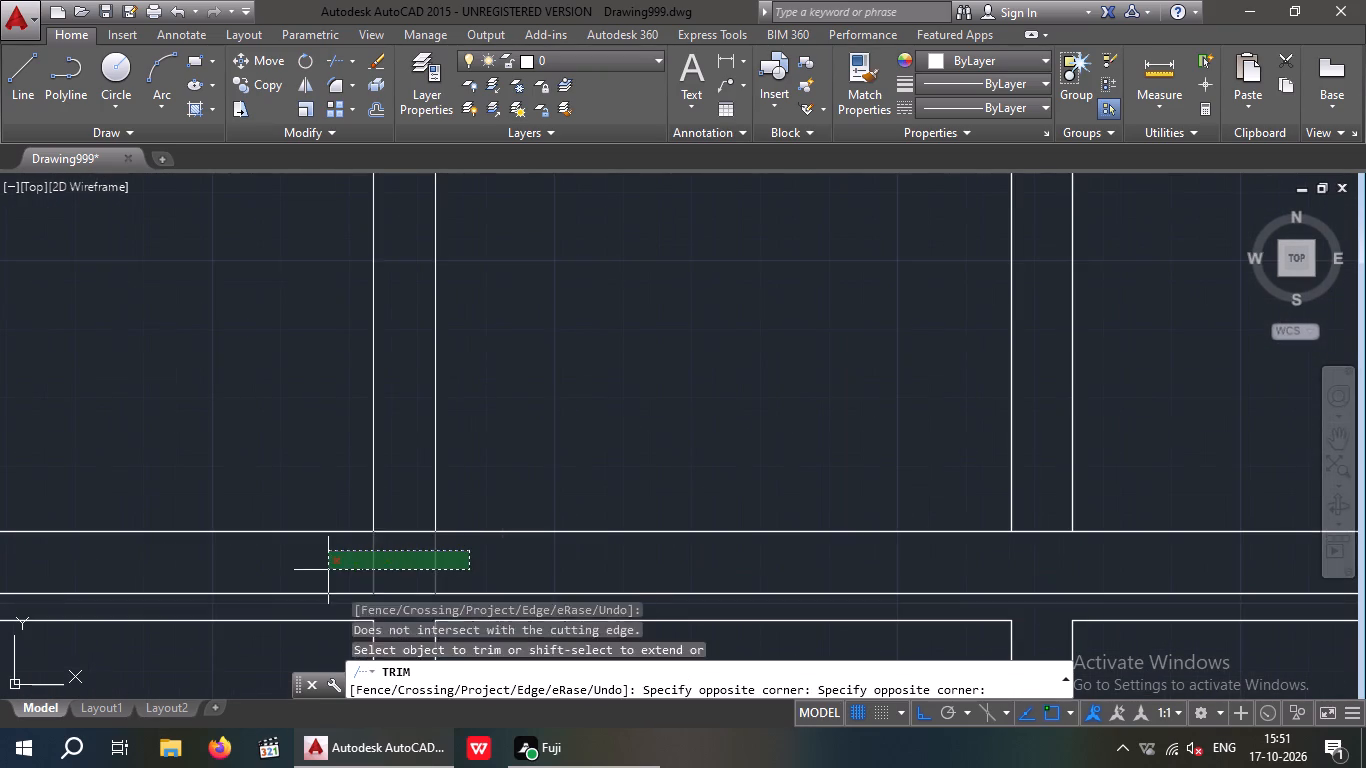
{"action": "left_click", "coordinate": [326, 570]}
{"action": "scroll", "coordinate": [338, 566], "scroll_direction": "down", "scroll_amount": 2}
{"action": "middle_click_drag", "start_coordinate": [338, 566], "coordinate": [814, 555]}
{"action": "scroll", "coordinate": [497, 556], "scroll_direction": "up", "scroll_amount": 2}
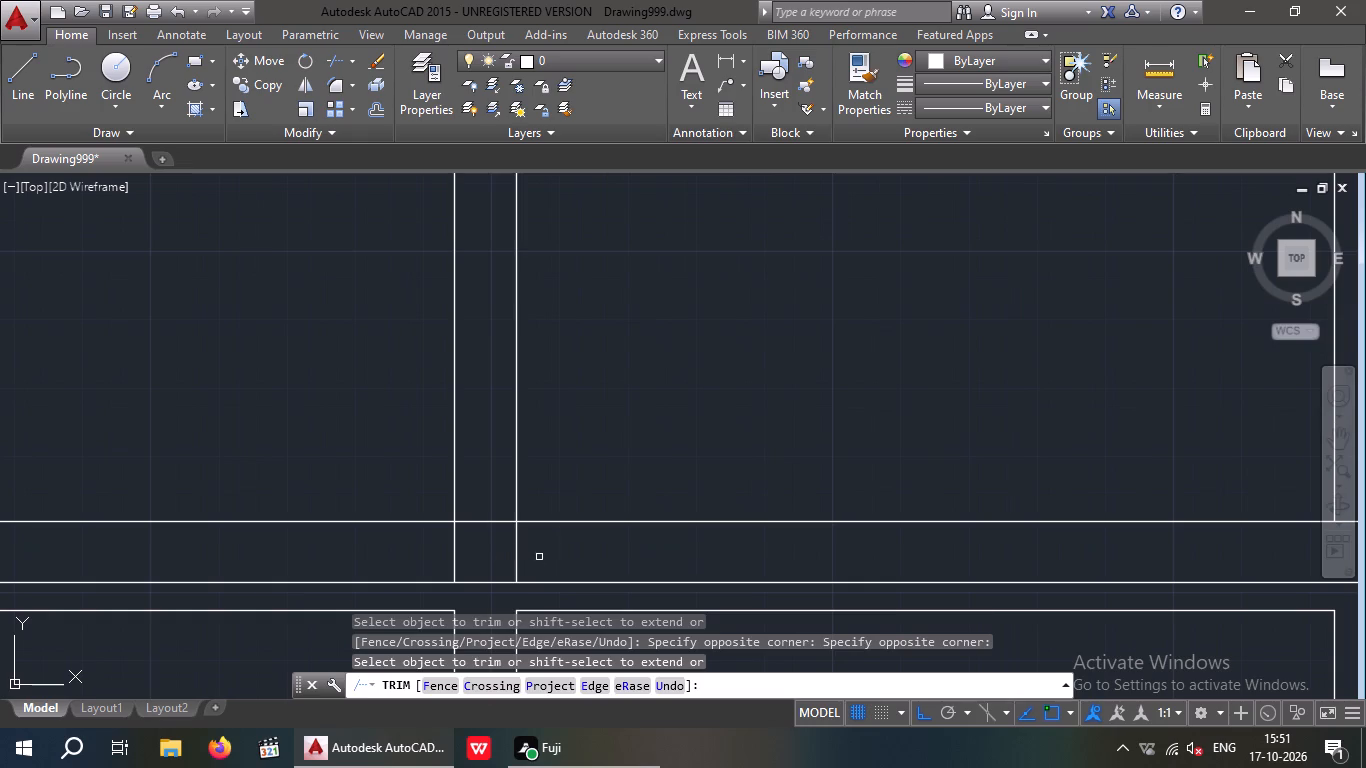
{"action": "left_click_drag", "start_coordinate": [539, 557], "coordinate": [466, 569]}
{"action": "left_click", "coordinate": [420, 564]}
Trim the first partition's two lines and the left wall's inner line between the cross wall's upper and middle lines.
{"action": "scroll", "coordinate": [443, 553], "scroll_direction": "down", "scroll_amount": 2}
{"action": "middle_click_drag", "start_coordinate": [420, 557], "coordinate": [802, 557]}
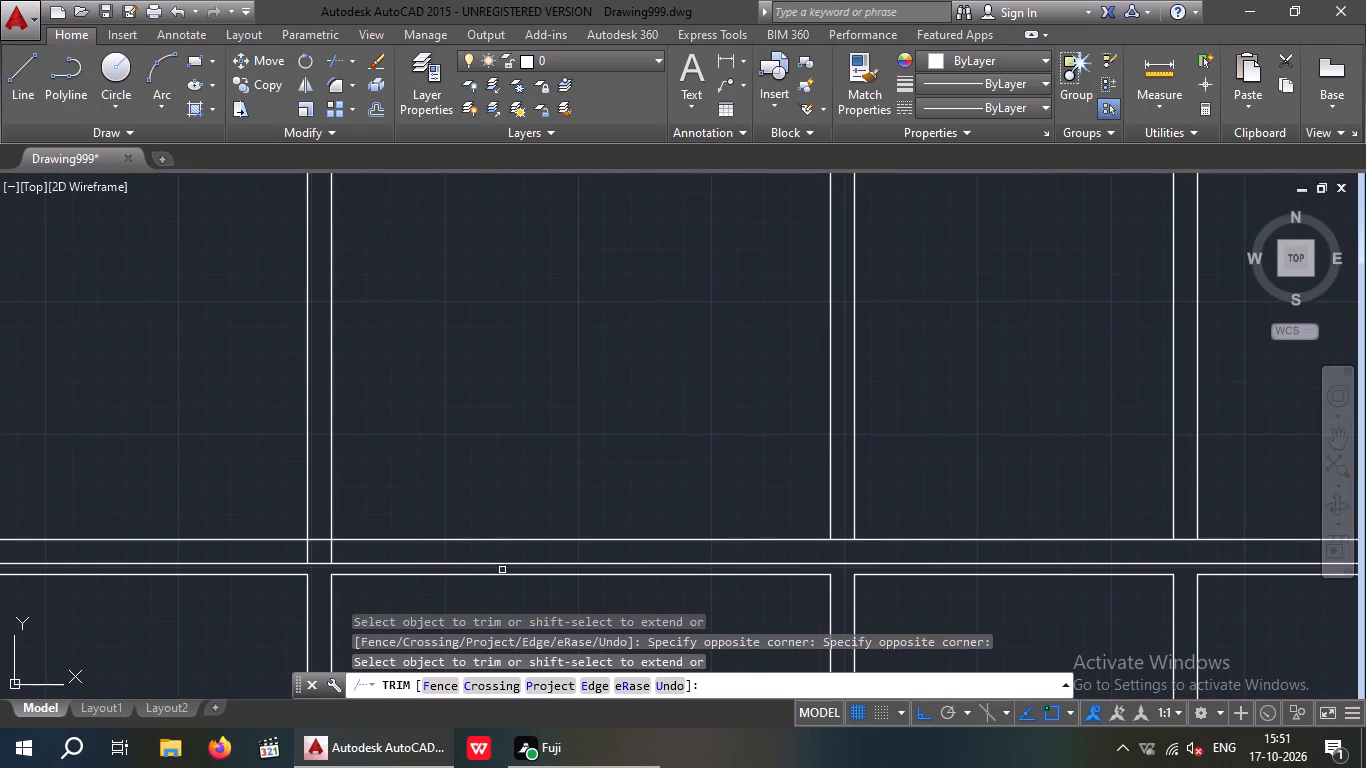
{"action": "scroll", "coordinate": [326, 559], "scroll_direction": "up", "scroll_amount": 2}
{"action": "left_click_drag", "start_coordinate": [370, 545], "coordinate": [276, 556]}
{"action": "left_click", "coordinate": [232, 556]}
{"action": "scroll", "coordinate": [266, 549], "scroll_direction": "down", "scroll_amount": 3}
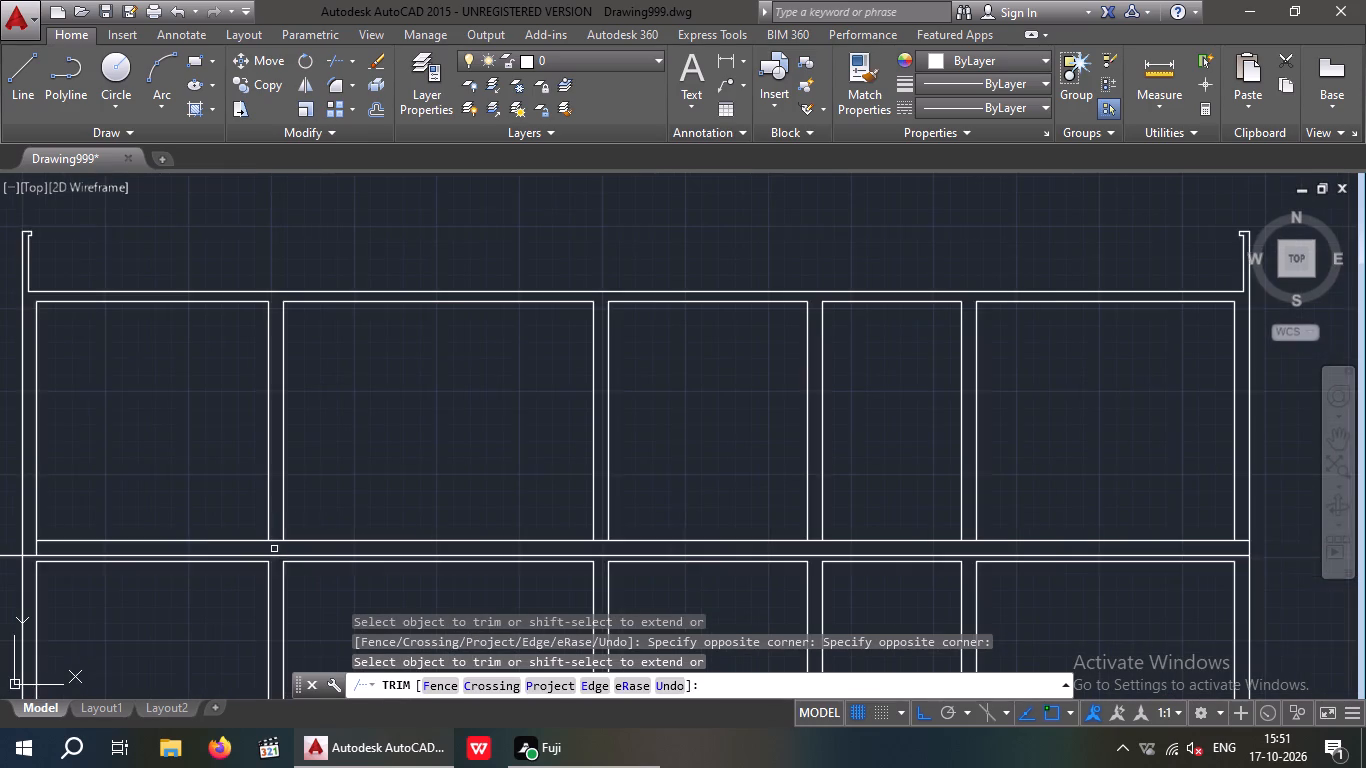
{"action": "middle_click_drag", "start_coordinate": [291, 552], "coordinate": [688, 557]}
{"action": "scroll", "coordinate": [416, 554], "scroll_direction": "up", "scroll_amount": 3}
{"action": "left_click_drag", "start_coordinate": [513, 553], "coordinate": [449, 565]}
{"action": "left_click", "coordinate": [447, 564]}
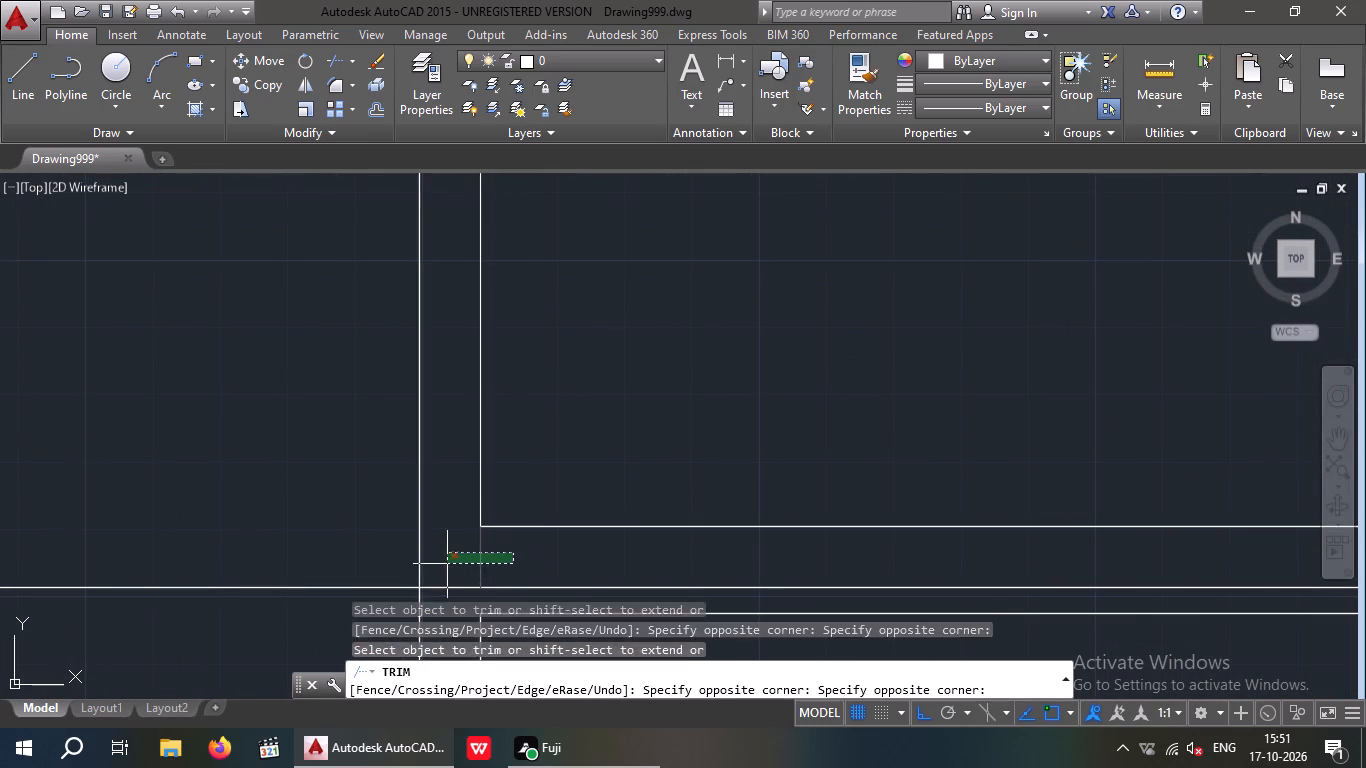
{"action": "scroll", "coordinate": [483, 559], "scroll_direction": "down", "scroll_amount": 3}
Trim the cross wall's upper line between the two lines of the first, second and third partitions.
{"action": "middle_click_drag", "start_coordinate": [628, 601], "coordinate": [452, 583]}
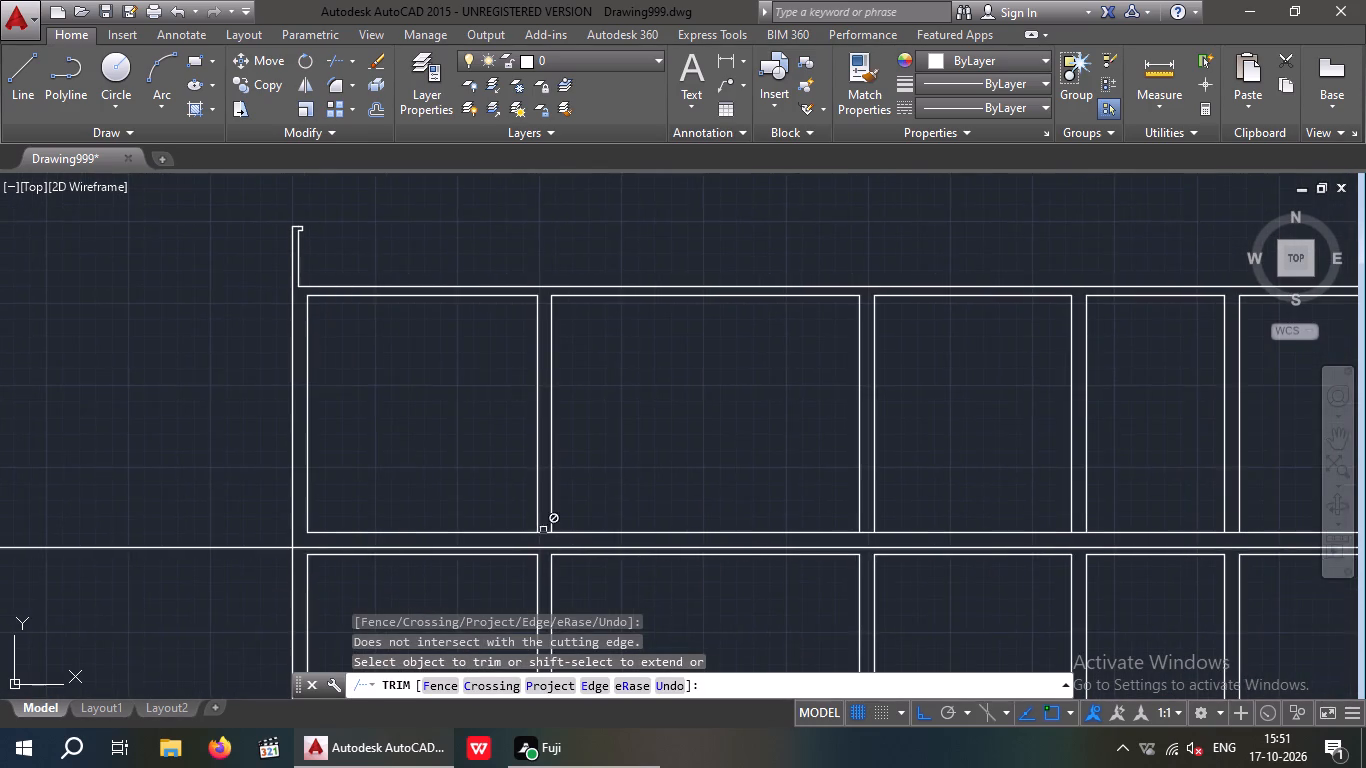
{"action": "scroll", "coordinate": [542, 530], "scroll_direction": "up", "scroll_amount": 3}
{"action": "left_click", "coordinate": [541, 549]}
{"action": "scroll", "coordinate": [540, 549], "scroll_direction": "down", "scroll_amount": 3}
{"action": "middle_click_drag", "start_coordinate": [738, 559], "coordinate": [389, 565]}
{"action": "scroll", "coordinate": [524, 553], "scroll_direction": "up", "scroll_amount": 2}
{"action": "left_click", "coordinate": [485, 559]}
{"action": "scroll", "coordinate": [485, 559], "scroll_direction": "down", "scroll_amount": 2}
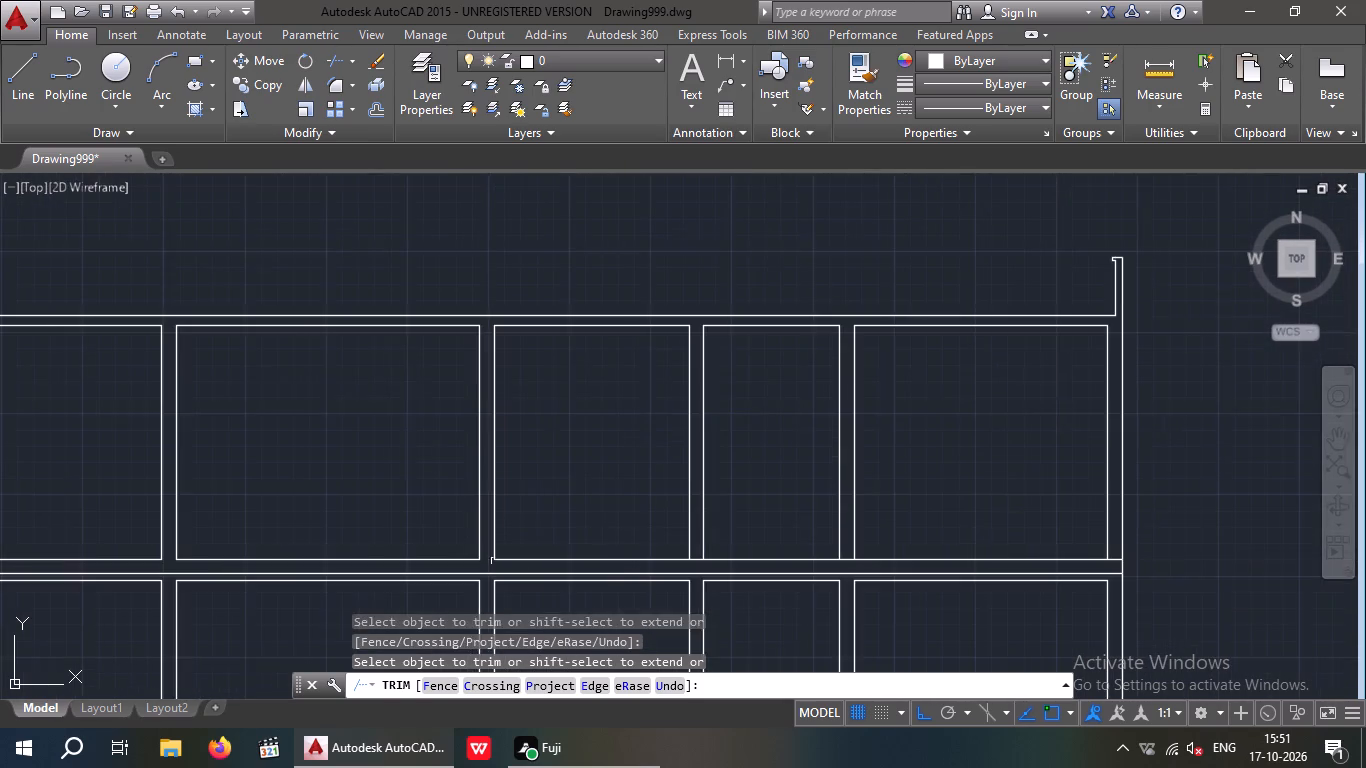
{"action": "middle_click_drag", "start_coordinate": [630, 581], "coordinate": [454, 581]}
{"action": "scroll", "coordinate": [522, 562], "scroll_direction": "up", "scroll_amount": 2}
{"action": "left_click", "coordinate": [514, 561]}
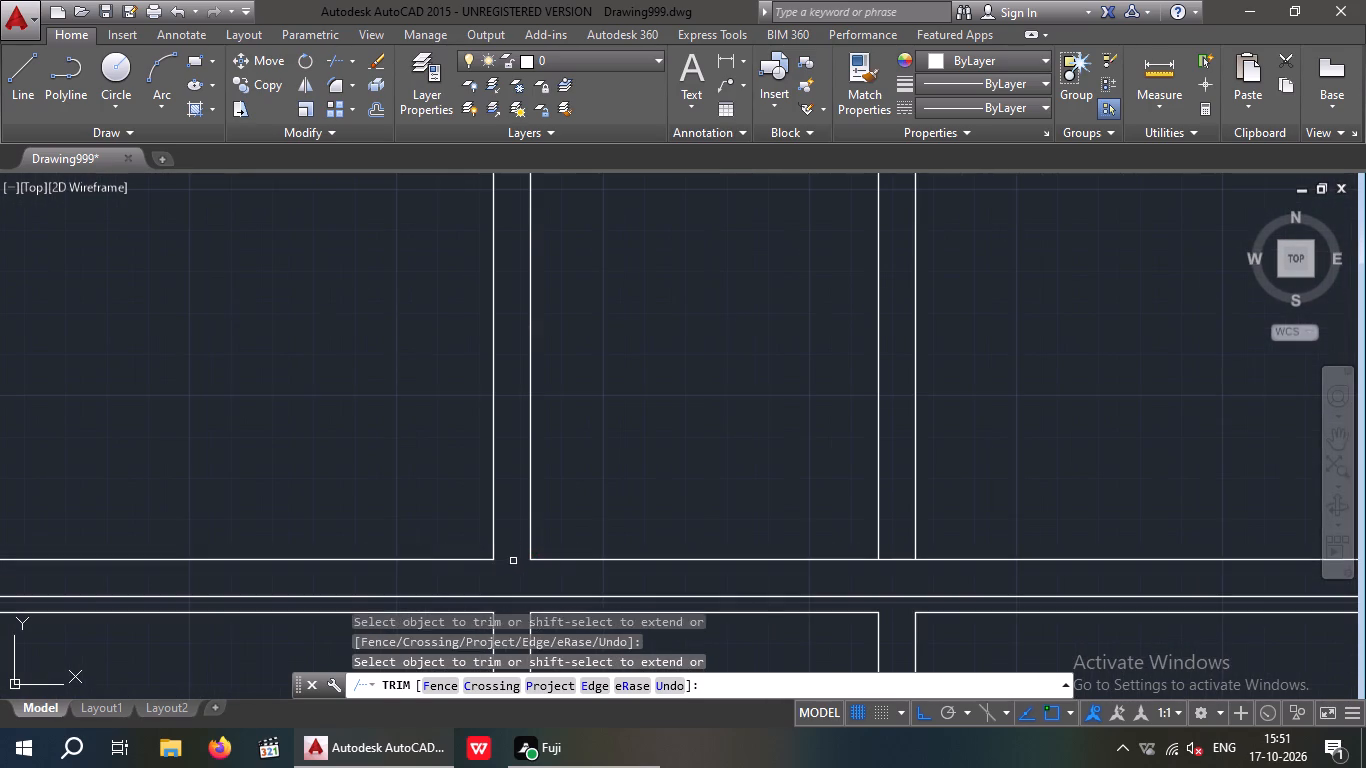
Trim the cross wall's upper line inside the fourth partition and inside the right wall.
{"action": "scroll", "coordinate": [510, 564], "scroll_direction": "down", "scroll_amount": 2}
{"action": "scroll", "coordinate": [664, 563], "scroll_direction": "up", "scroll_amount": 2}
{"action": "left_click", "coordinate": [659, 565]}
{"action": "scroll", "coordinate": [652, 590], "scroll_direction": "down", "scroll_amount": 1}
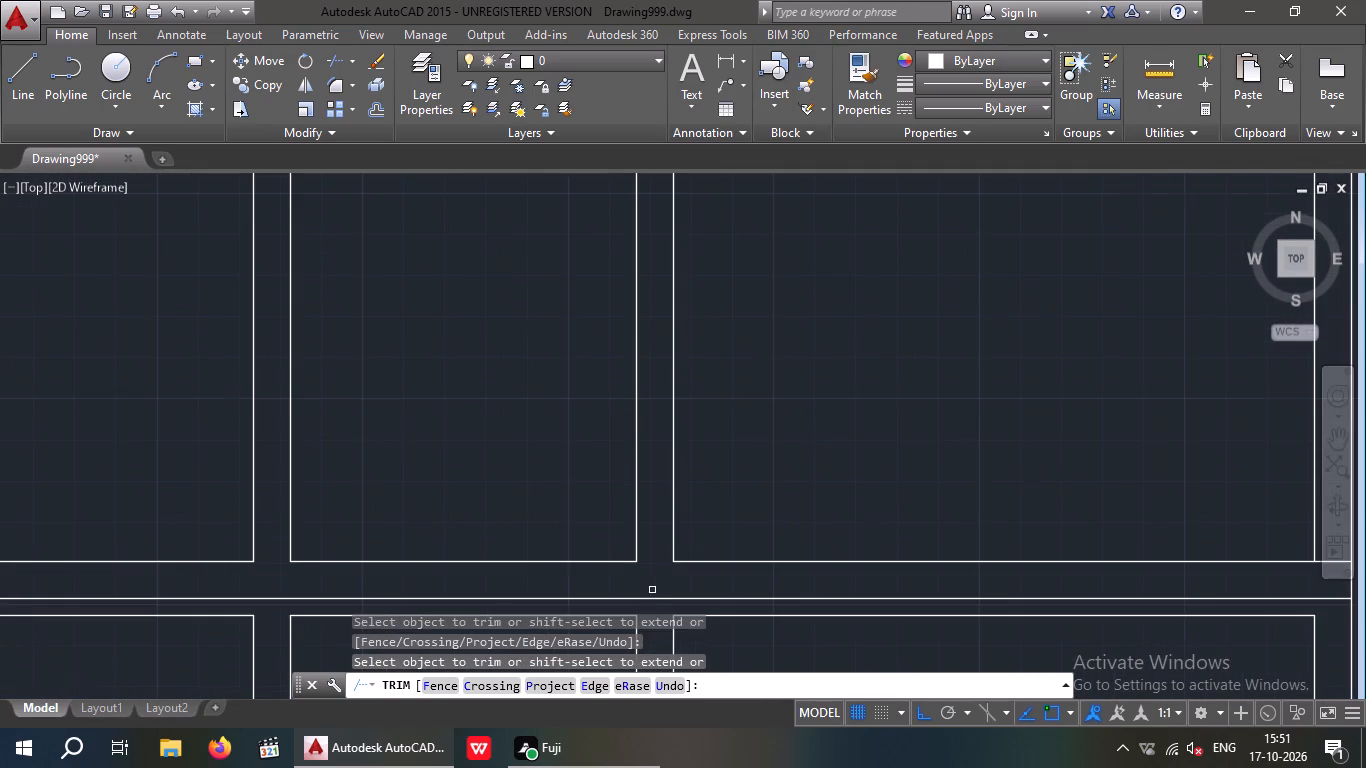
{"action": "scroll", "coordinate": [652, 590], "scroll_direction": "down", "scroll_amount": 1}
{"action": "scroll", "coordinate": [920, 575], "scroll_direction": "up", "scroll_amount": 3}
{"action": "left_click", "coordinate": [913, 594]}
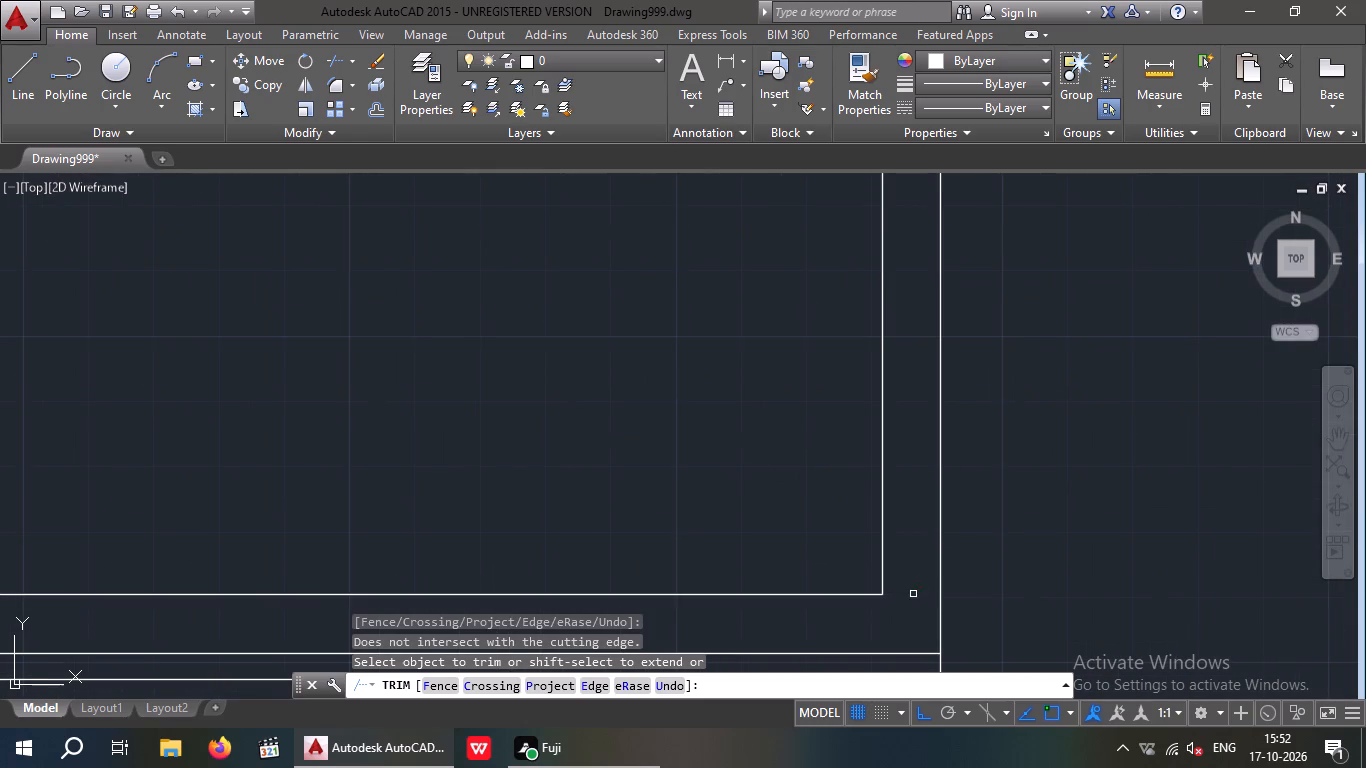
{"action": "scroll", "coordinate": [906, 584], "scroll_direction": "down", "scroll_amount": 3}
{"action": "middle_click_drag", "start_coordinate": [994, 564], "coordinate": [957, 504]}
{"action": "key", "text": "Escape"}
{"action": "key", "text": "Escape"}
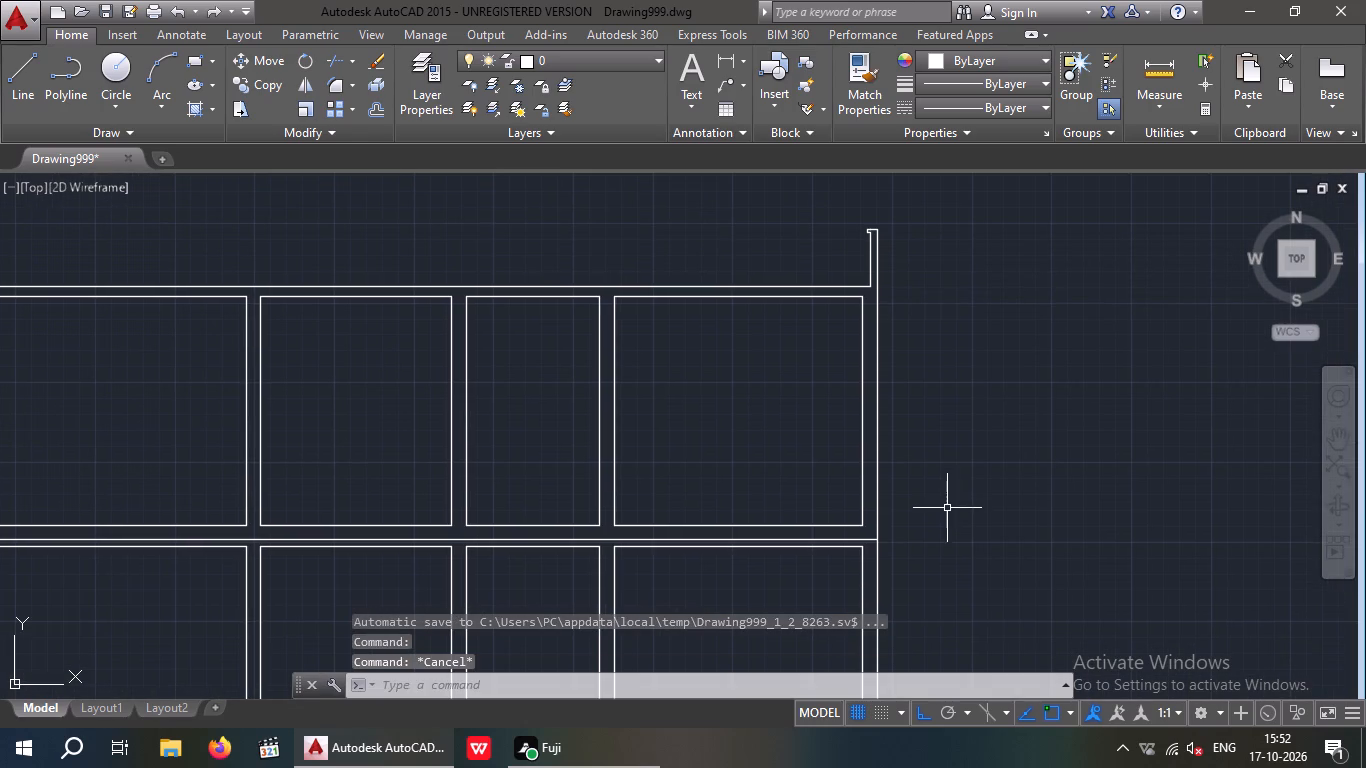
Draw a line joining the right wall's inner line across the cross wall, from its upper line to its lower line.
{"action": "key", "text": "l"}
{"action": "key", "text": "Return"}
{"action": "scroll", "coordinate": [866, 556], "scroll_direction": "up", "scroll_amount": 2}
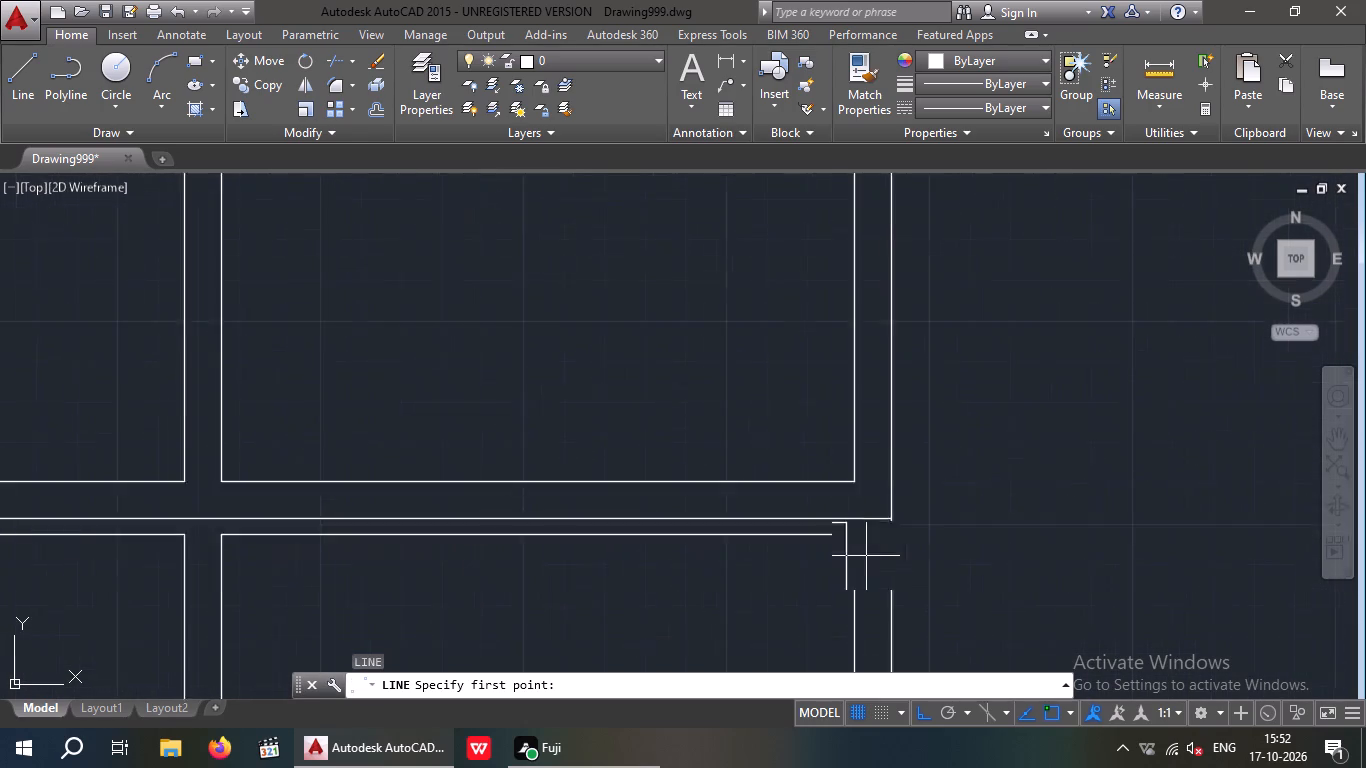
{"action": "scroll", "coordinate": [866, 556], "scroll_direction": "up", "scroll_amount": 1}
{"action": "left_click_drag", "start_coordinate": [847, 440], "coordinate": [842, 536]}
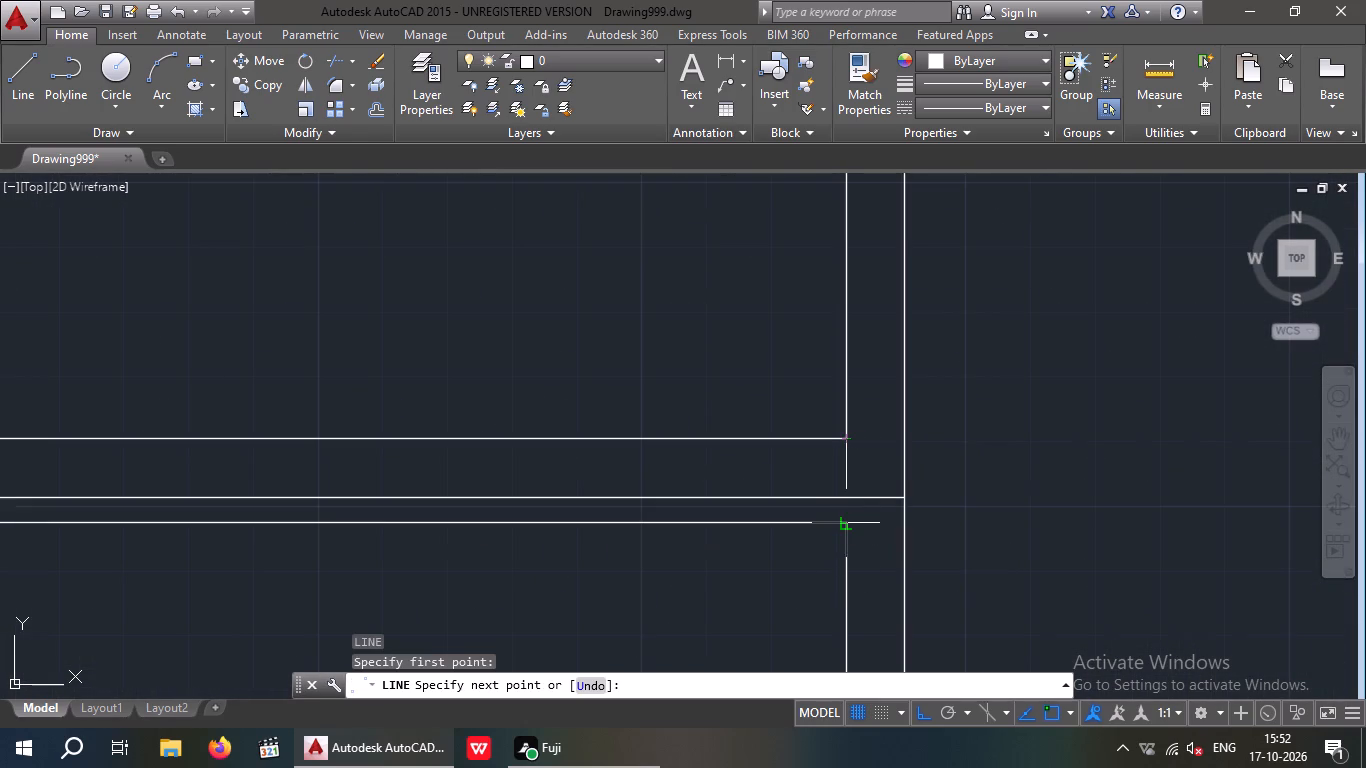
{"action": "left_click", "coordinate": [847, 525]}
{"action": "key", "text": "Escape"}
Draw lines joining both sides of the fourth partition from the cross wall's upper line to its lower line.
{"action": "scroll", "coordinate": [692, 573], "scroll_direction": "down", "scroll_amount": 2}
{"action": "middle_click_drag", "start_coordinate": [655, 582], "coordinate": [875, 582]}
{"action": "type", "text": "L"}
{"action": "key", "text": "space"}
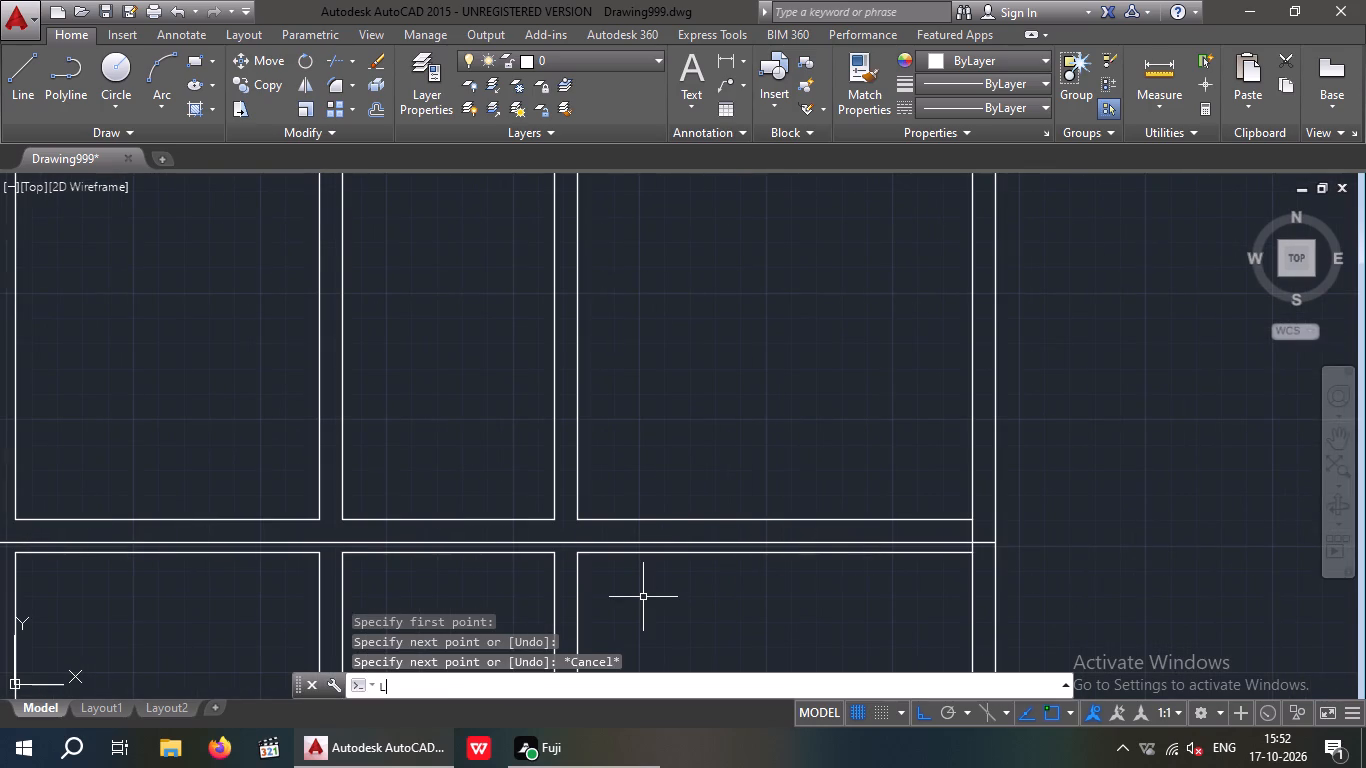
{"action": "scroll", "coordinate": [585, 528], "scroll_direction": "up", "scroll_amount": 2}
{"action": "left_click", "coordinate": [564, 502]}
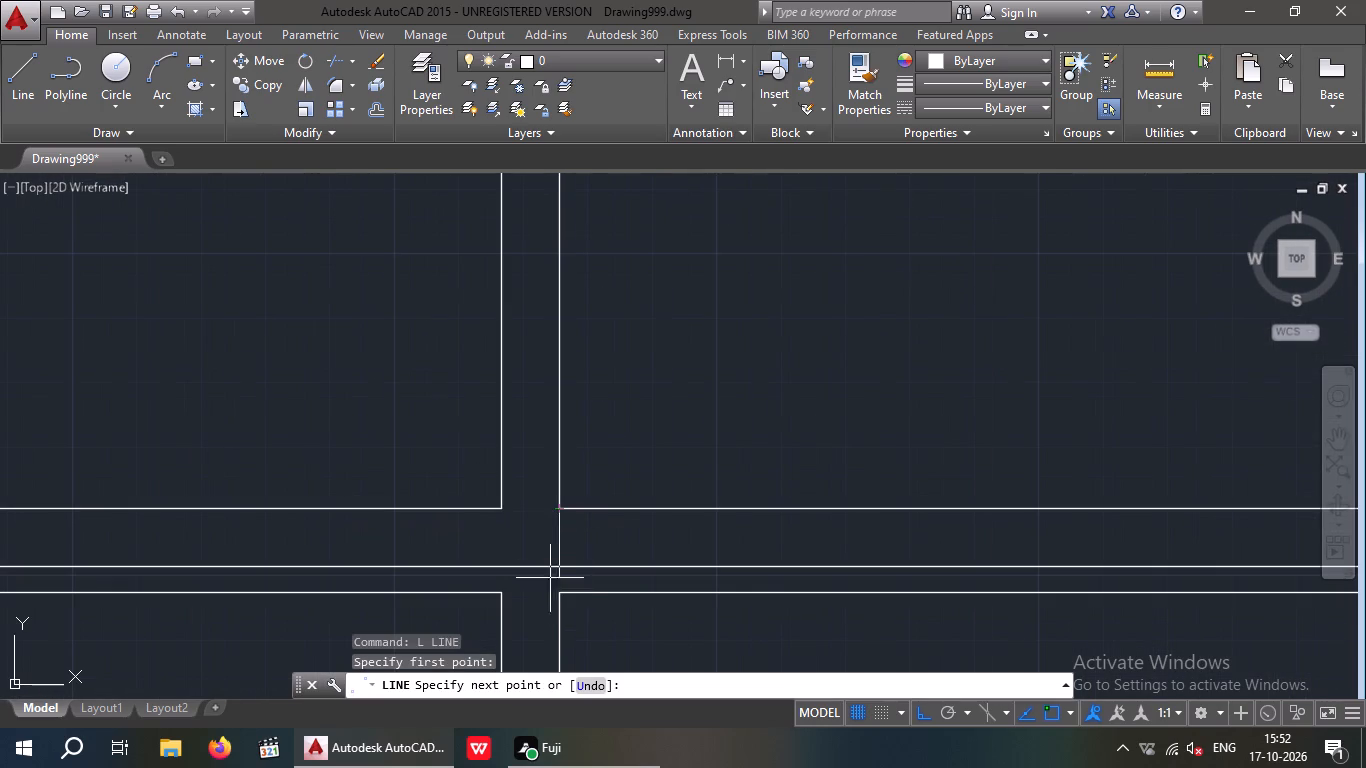
{"action": "left_click", "coordinate": [559, 594]}
{"action": "key", "text": "space"}
{"action": "key", "text": "space"}
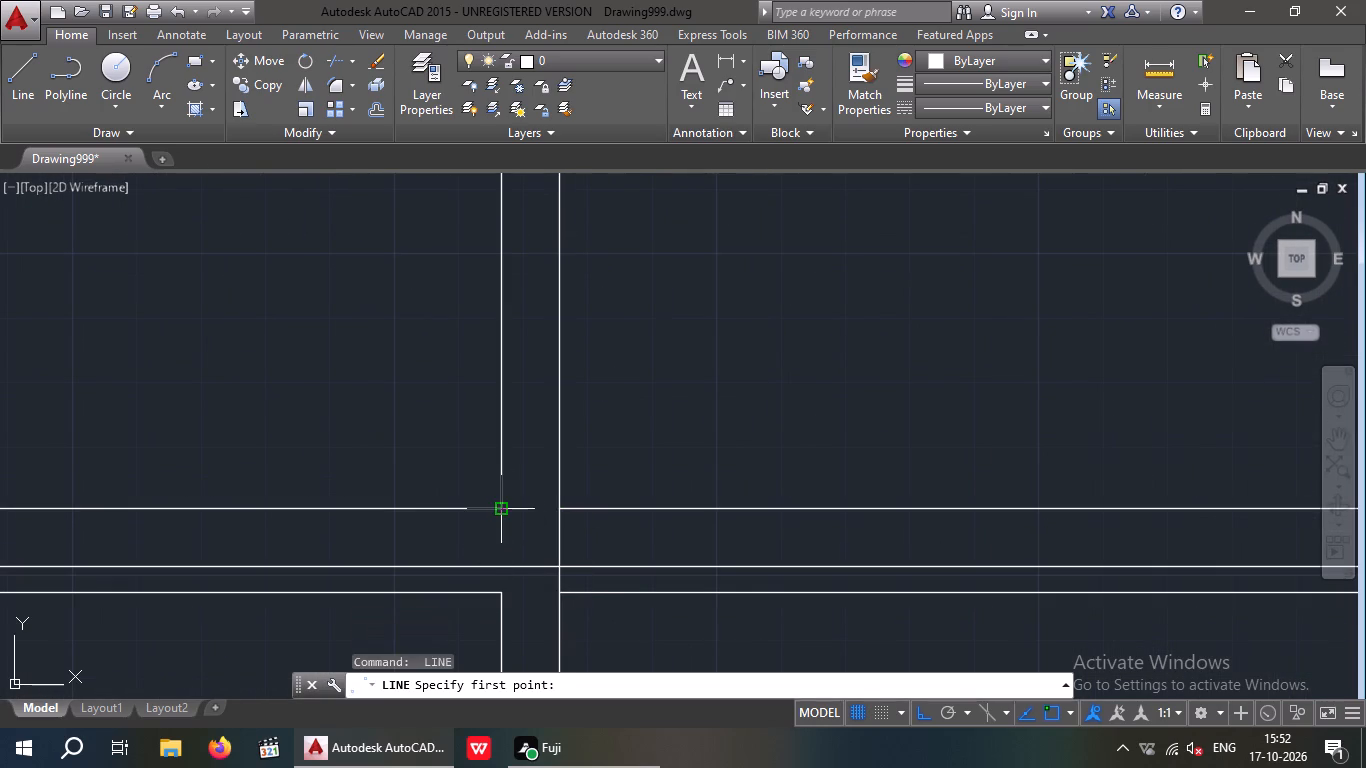
{"action": "left_click_drag", "start_coordinate": [500, 509], "coordinate": [504, 553]}
{"action": "left_click", "coordinate": [501, 592]}
{"action": "key", "text": "space"}
Draw lines joining both sides of the third partition from the cross wall's upper line to its lower line.
{"action": "scroll", "coordinate": [464, 621], "scroll_direction": "down", "scroll_amount": 2}
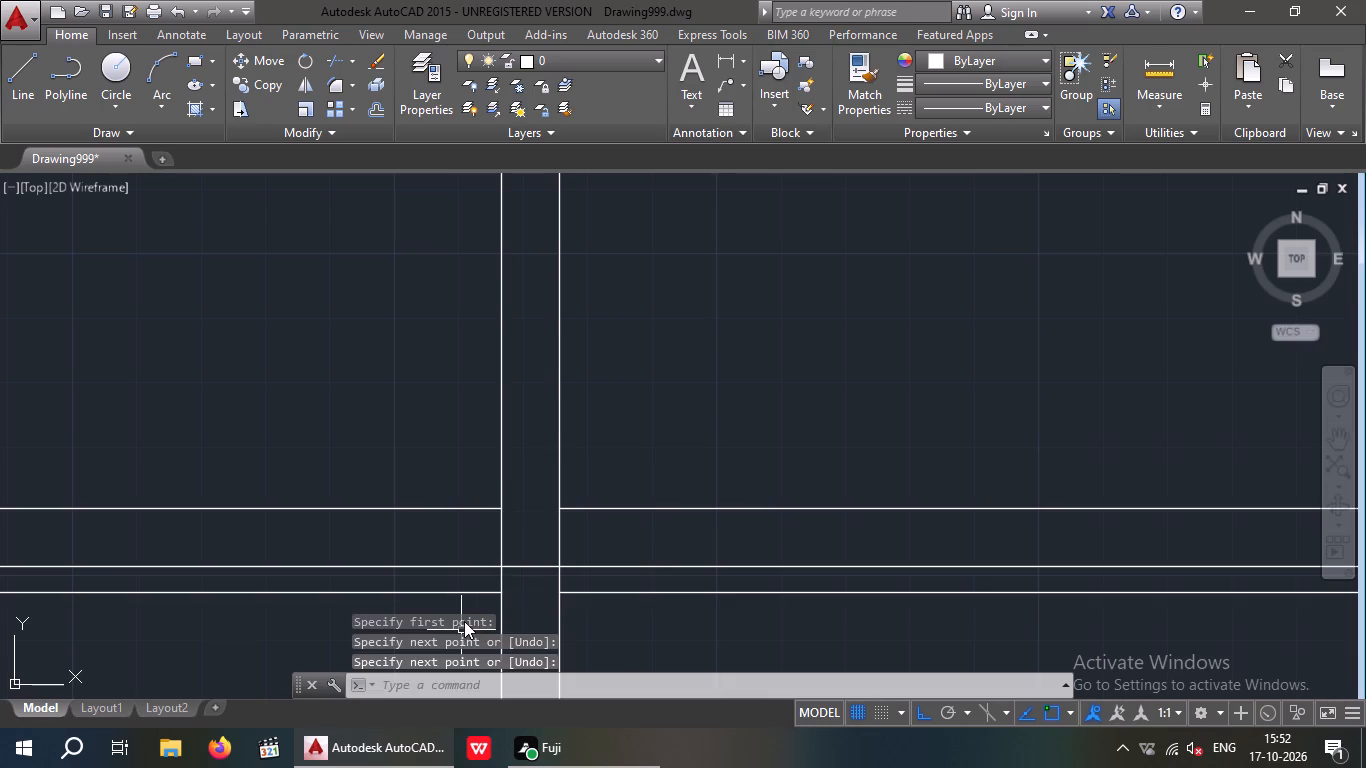
{"action": "middle_click_drag", "start_coordinate": [467, 620], "coordinate": [855, 565]}
{"action": "middle_click_drag", "start_coordinate": [374, 565], "coordinate": [824, 452]}
{"action": "key", "text": "space"}
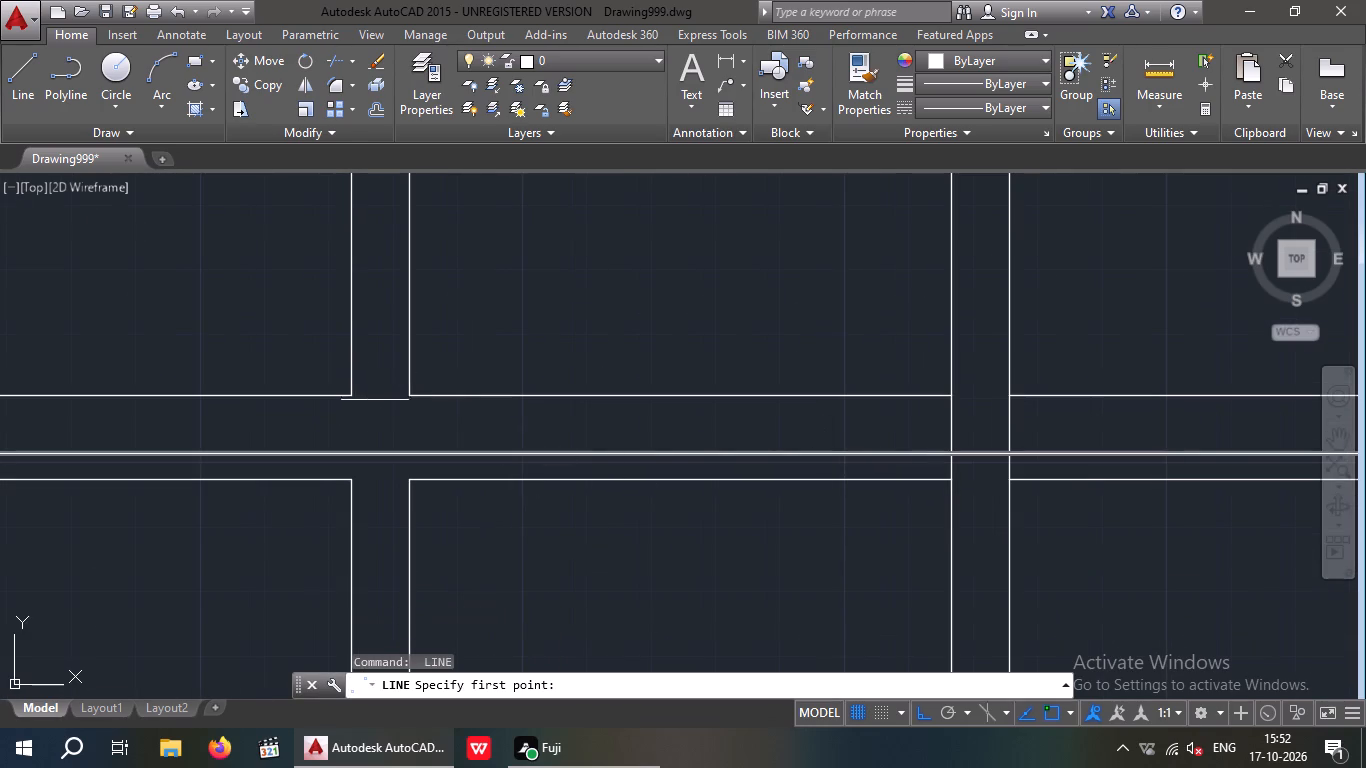
{"action": "left_click_drag", "start_coordinate": [408, 395], "coordinate": [411, 452]}
{"action": "left_click", "coordinate": [408, 475]}
{"action": "key", "text": "space"}
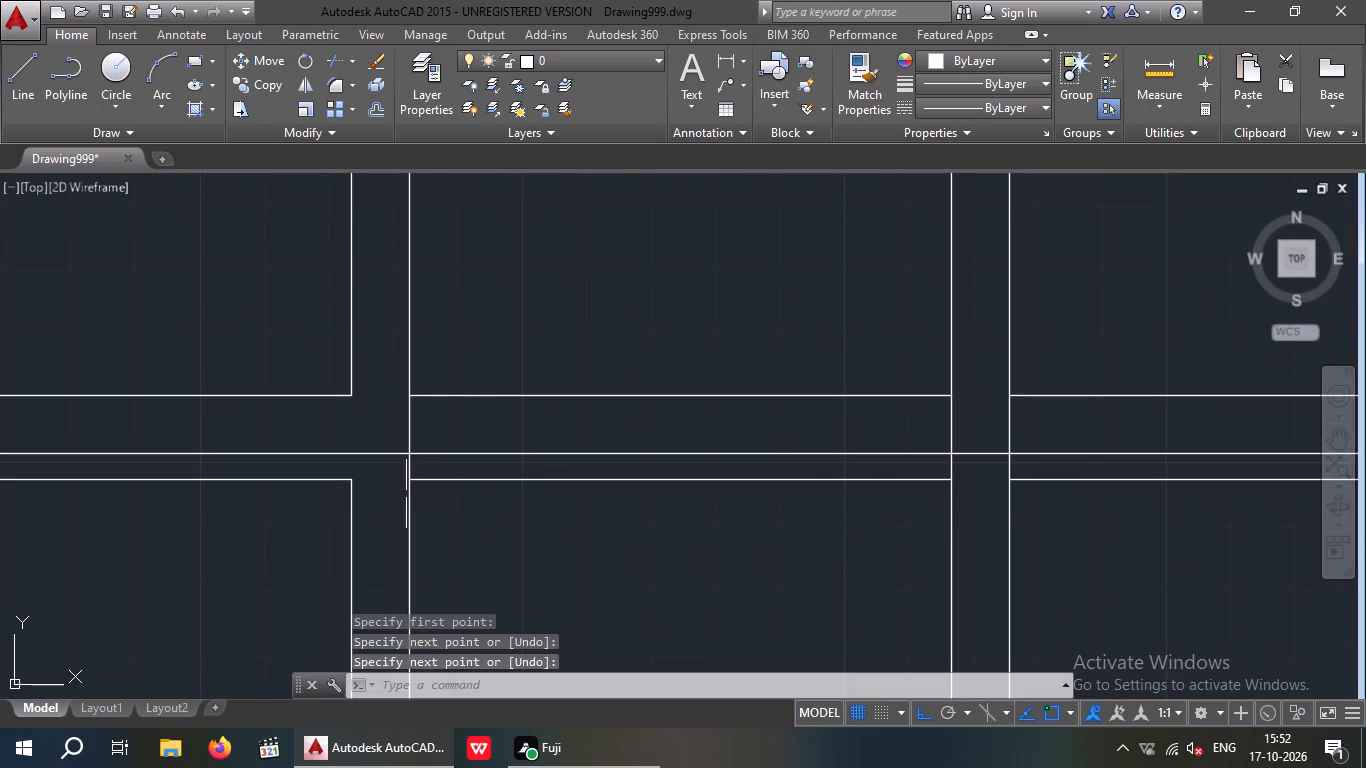
{"action": "key", "text": "space"}
{"action": "left_click_drag", "start_coordinate": [355, 400], "coordinate": [358, 446]}
{"action": "left_click", "coordinate": [361, 484]}
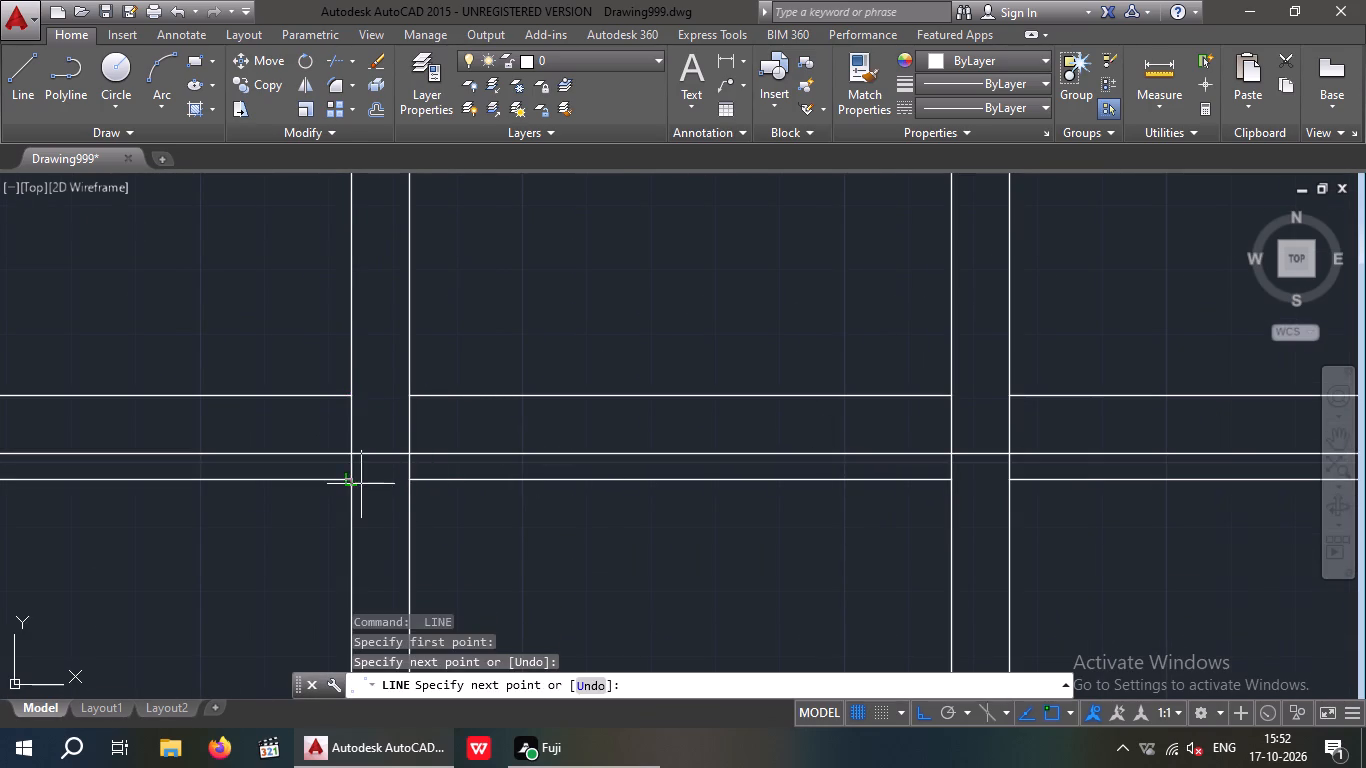
{"action": "key", "text": "space"}
Draw lines joining both sides of the second partition from the cross wall's upper line to its lower line.
{"action": "scroll", "coordinate": [351, 526], "scroll_direction": "down", "scroll_amount": 3}
{"action": "middle_click_drag", "start_coordinate": [326, 533], "coordinate": [637, 516]}
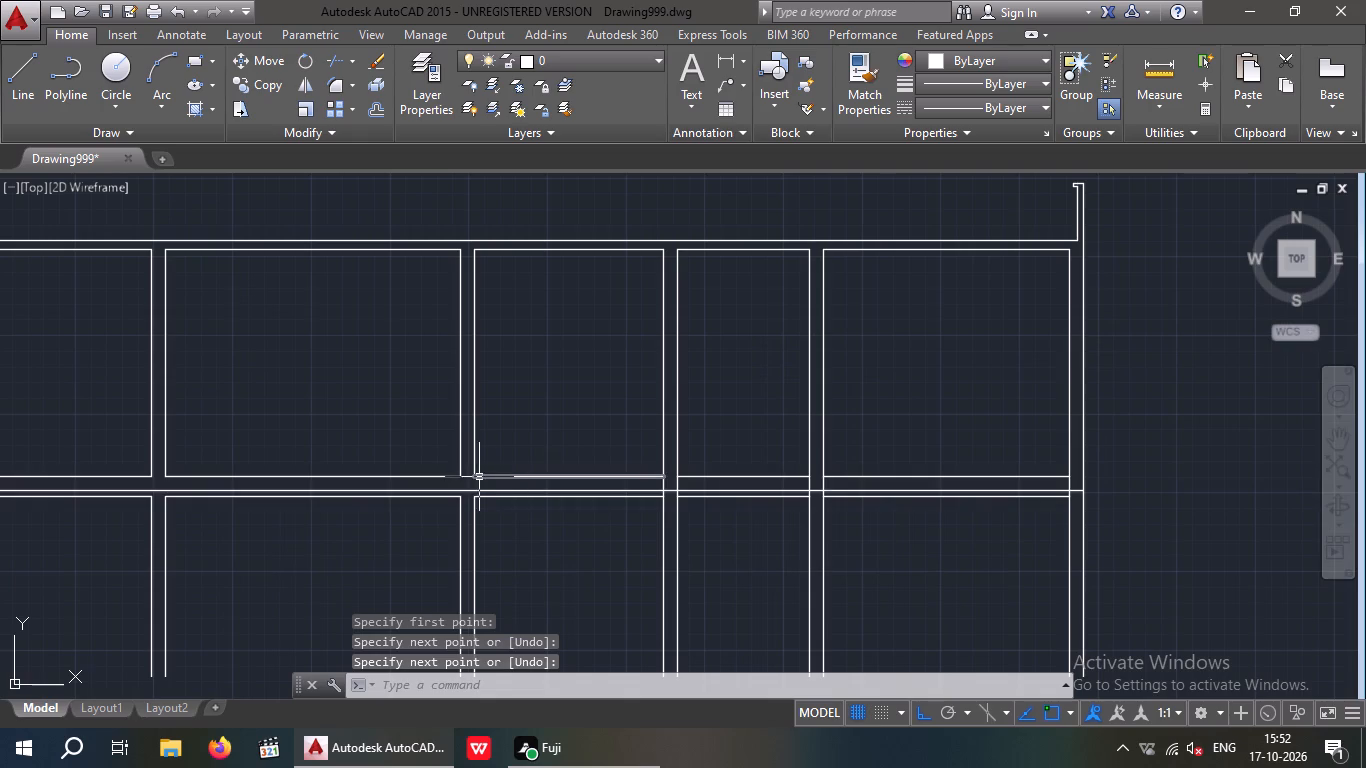
{"action": "scroll", "coordinate": [479, 477], "scroll_direction": "up", "scroll_amount": 2}
{"action": "key", "text": "space"}
{"action": "left_click_drag", "start_coordinate": [457, 480], "coordinate": [456, 489]}
{"action": "left_click", "coordinate": [458, 533]}
{"action": "key", "text": "space"}
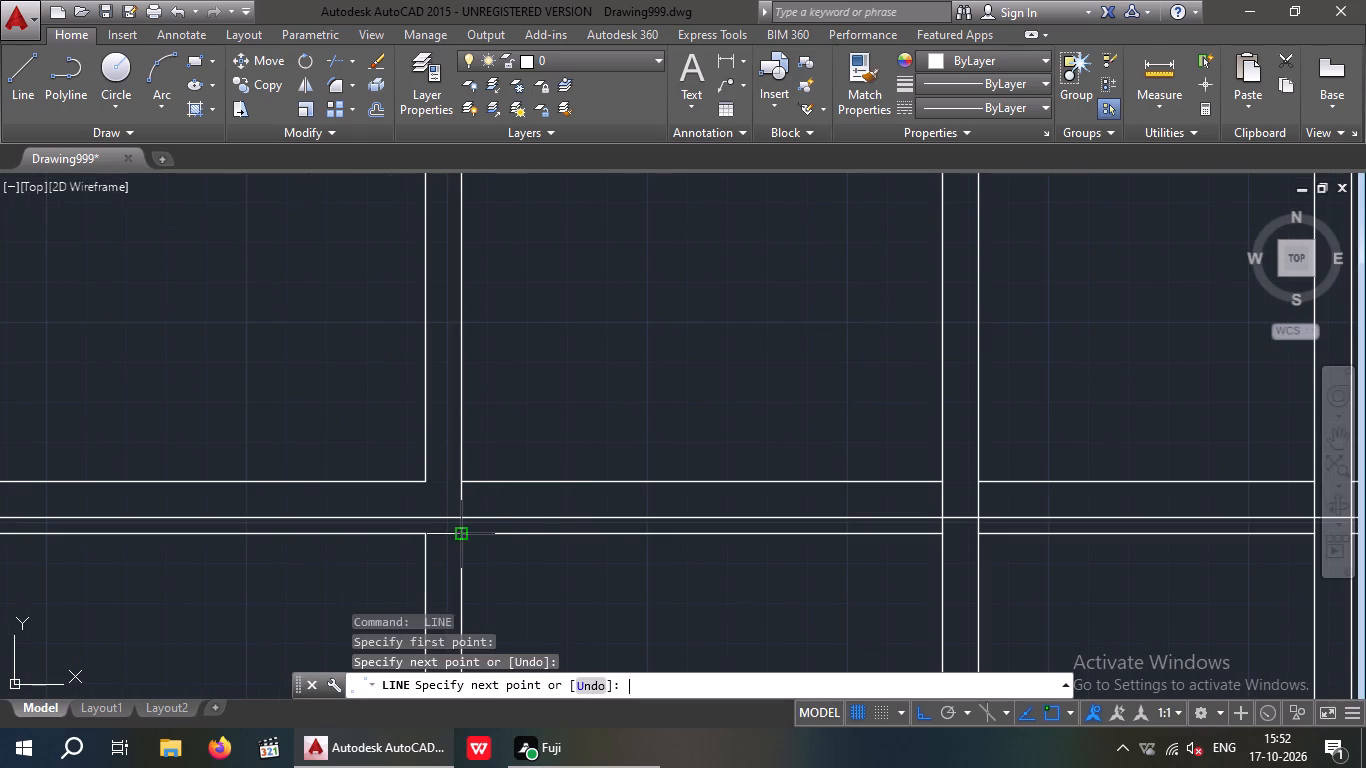
{"action": "key", "text": "space"}
{"action": "left_click_drag", "start_coordinate": [421, 483], "coordinate": [422, 492]}
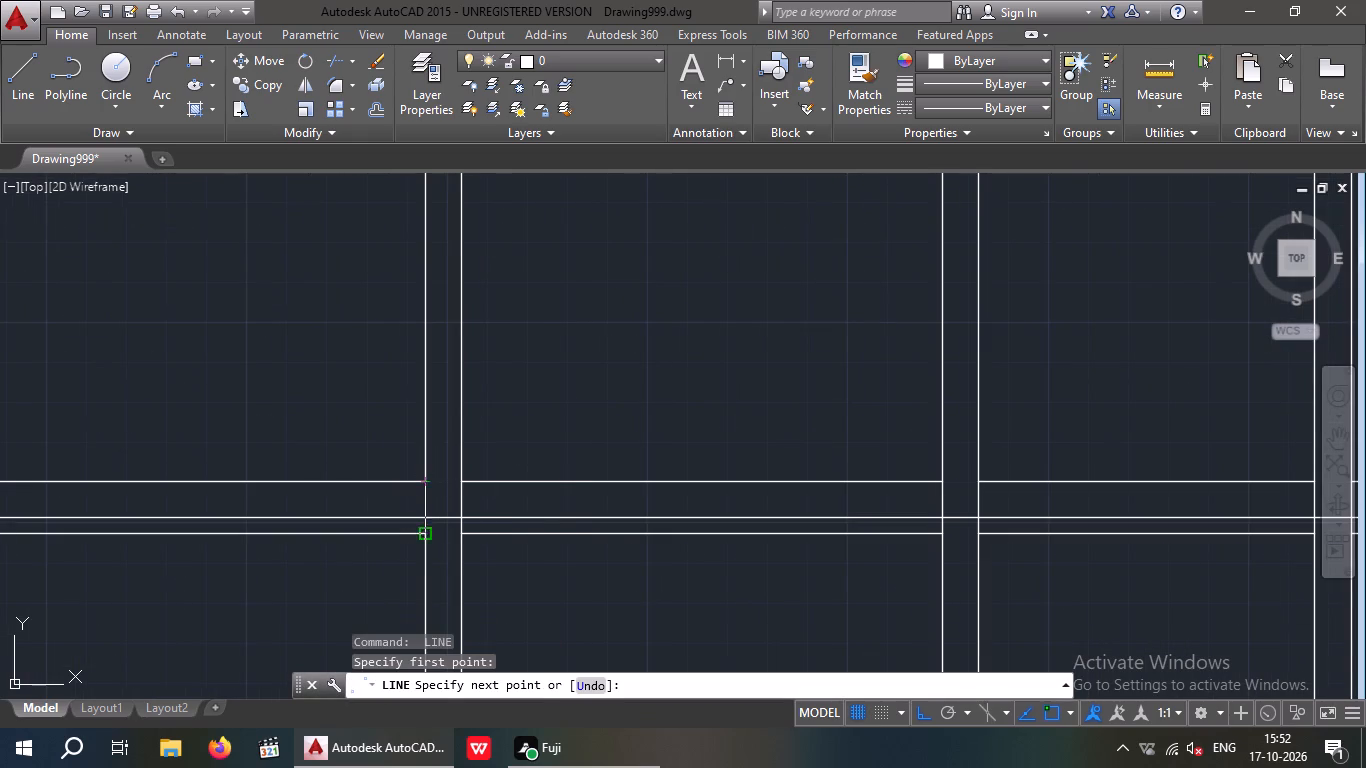
{"action": "left_click", "coordinate": [429, 530]}
{"action": "key", "text": "space"}
Draw lines joining both sides of the first partition from the cross wall's upper line to its lower line.
{"action": "scroll", "coordinate": [401, 561], "scroll_direction": "down", "scroll_amount": 1}
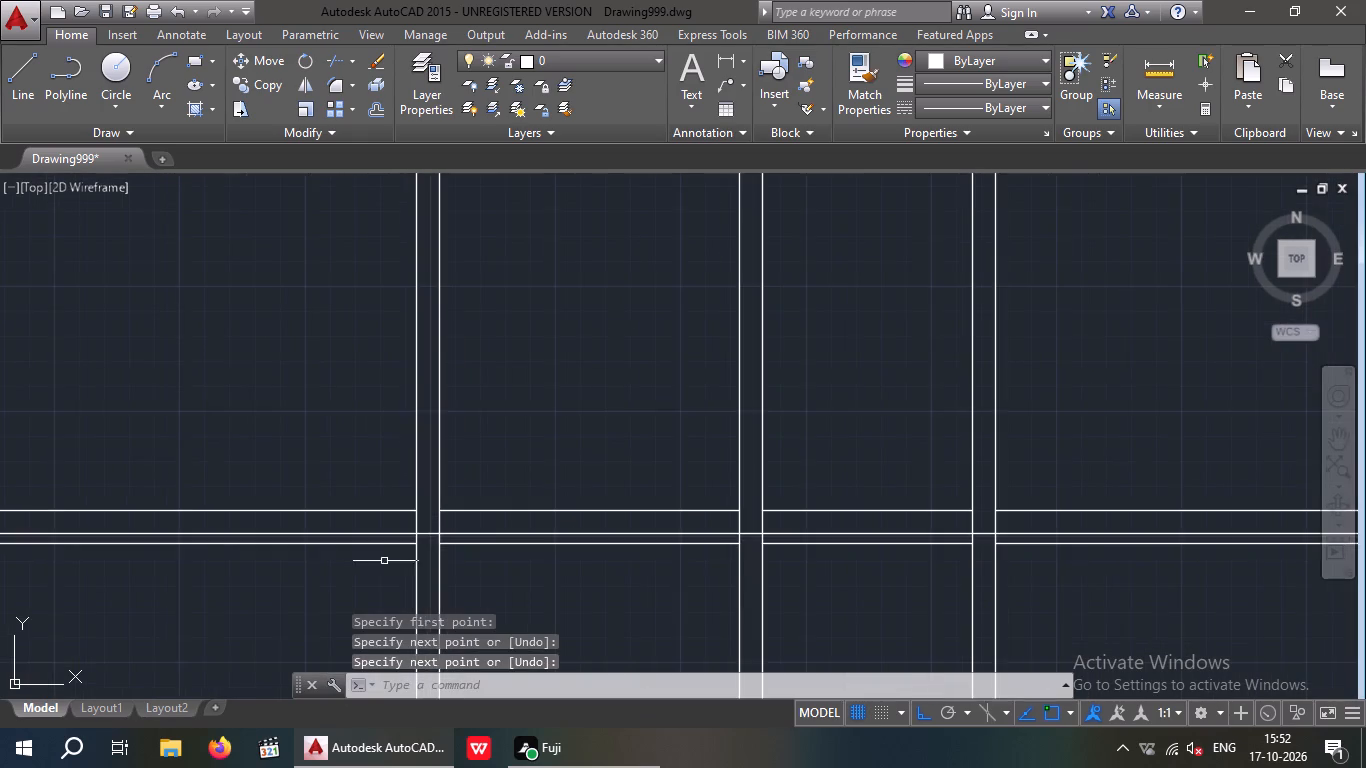
{"action": "middle_click_drag", "start_coordinate": [381, 561], "coordinate": [619, 537]}
{"action": "scroll", "coordinate": [171, 485], "scroll_direction": "up", "scroll_amount": 1}
{"action": "key", "text": "space"}
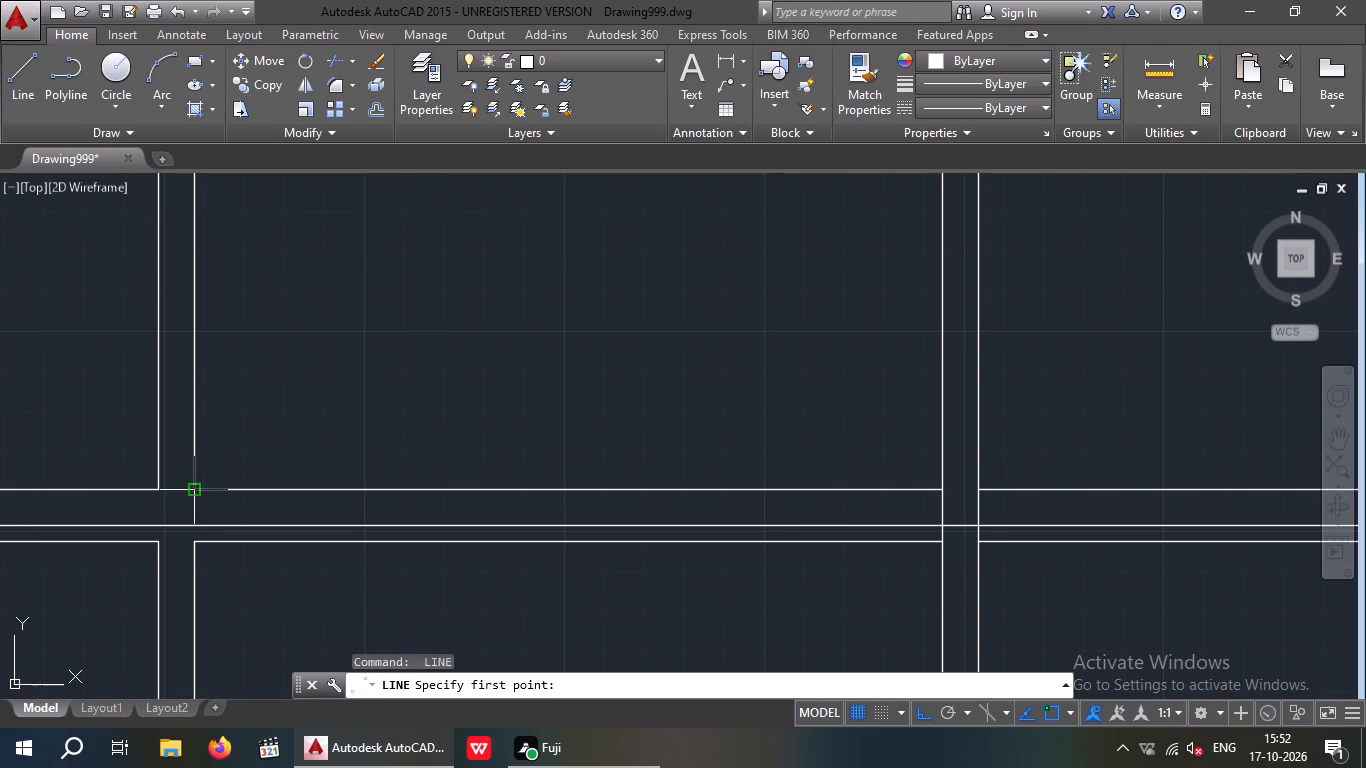
{"action": "left_click_drag", "start_coordinate": [190, 491], "coordinate": [193, 505]}
{"action": "left_click", "coordinate": [189, 541]}
{"action": "key", "text": "space"}
{"action": "middle_click_drag", "start_coordinate": [242, 600], "coordinate": [244, 600]}
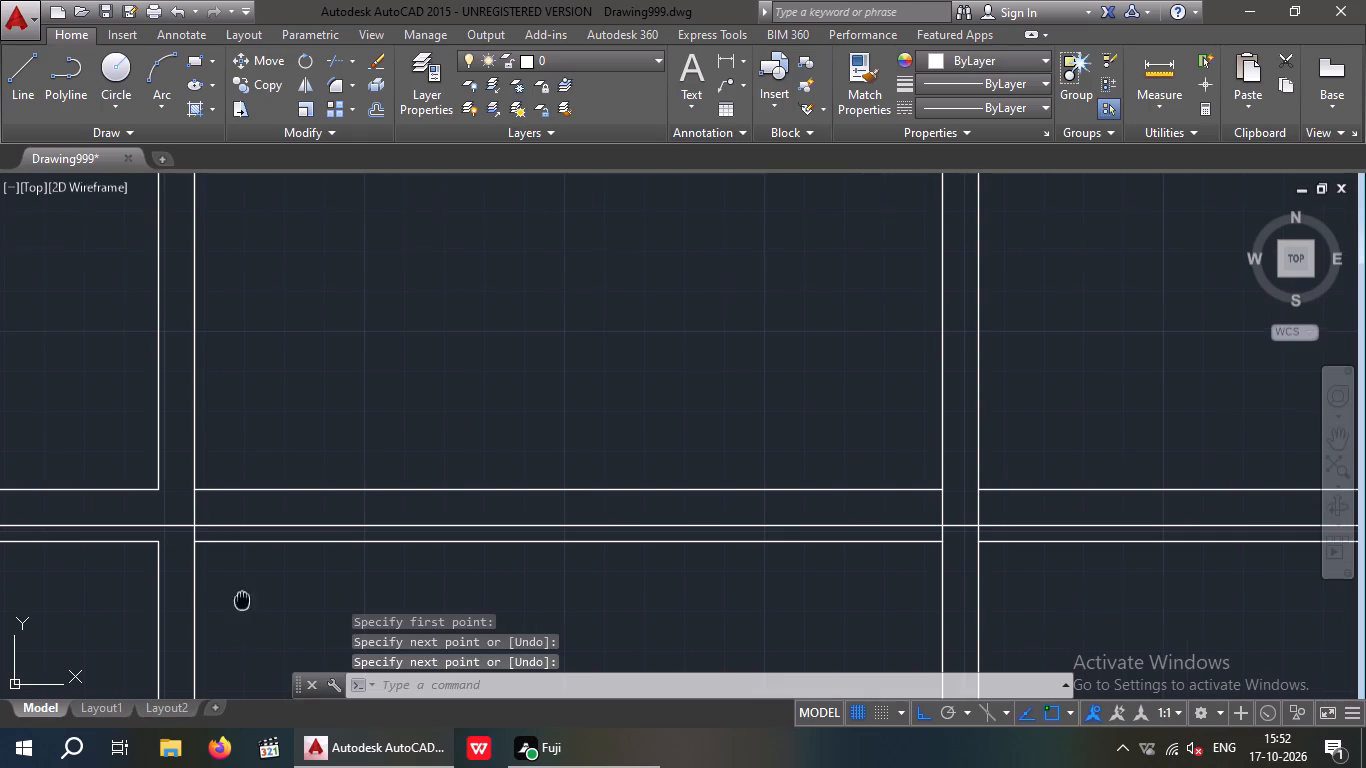
{"action": "middle_click_drag", "start_coordinate": [244, 600], "coordinate": [733, 598]}
{"action": "key", "text": "space"}
{"action": "left_click_drag", "start_coordinate": [652, 488], "coordinate": [652, 507]}
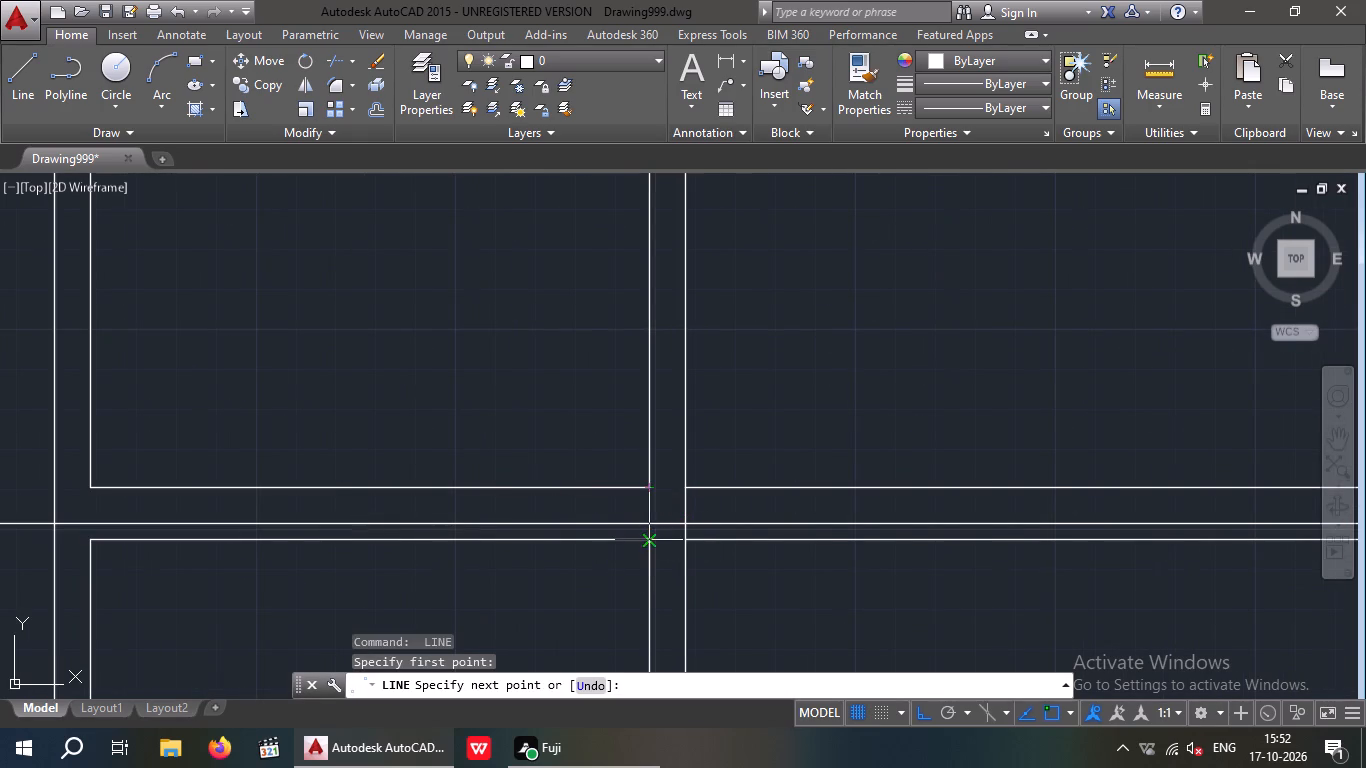
{"action": "left_click", "coordinate": [648, 540]}
{"action": "key", "text": "space"}
Draw a line joining the left wall's inner line from the cross wall's upper line to its lower line.
{"action": "middle_click_drag", "start_coordinate": [392, 568], "coordinate": [882, 568]}
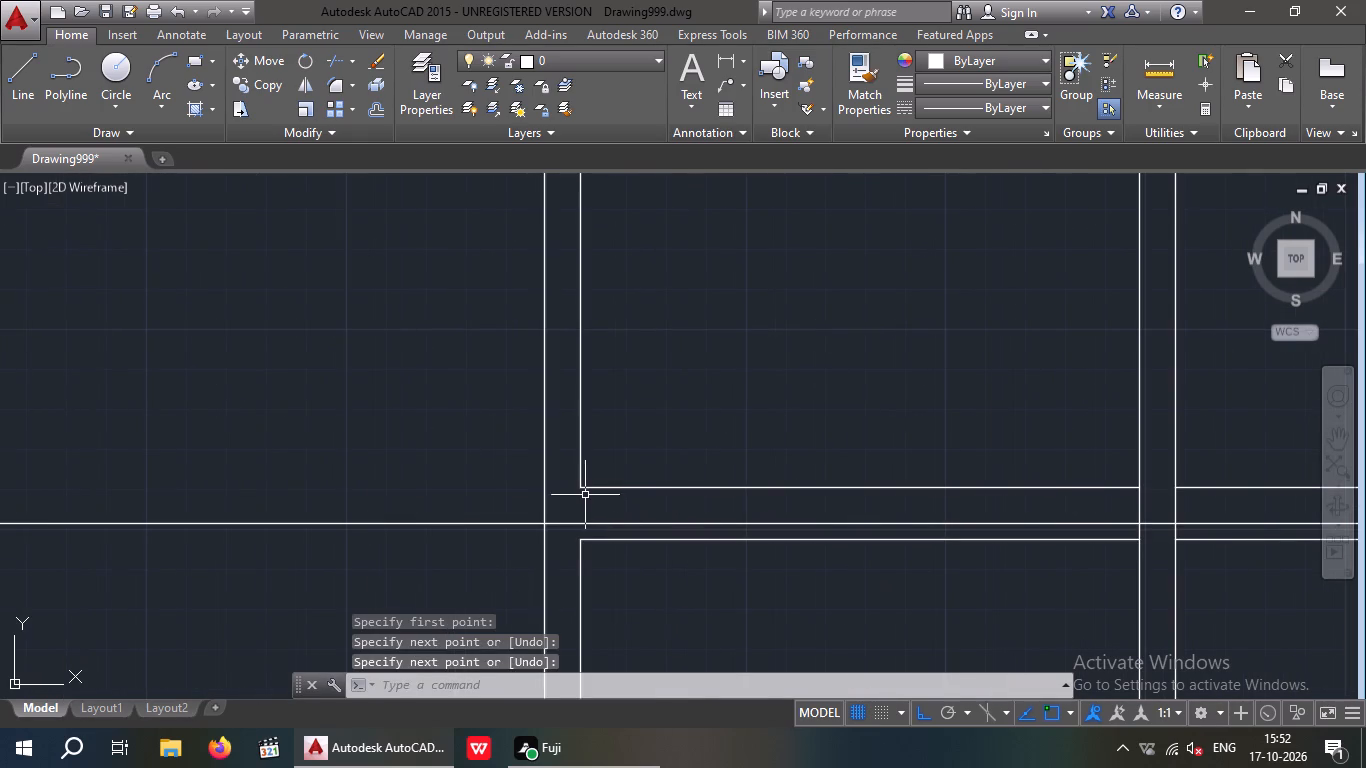
{"action": "key", "text": "space"}
{"action": "left_click_drag", "start_coordinate": [574, 484], "coordinate": [580, 509]}
{"action": "left_click", "coordinate": [579, 538]}
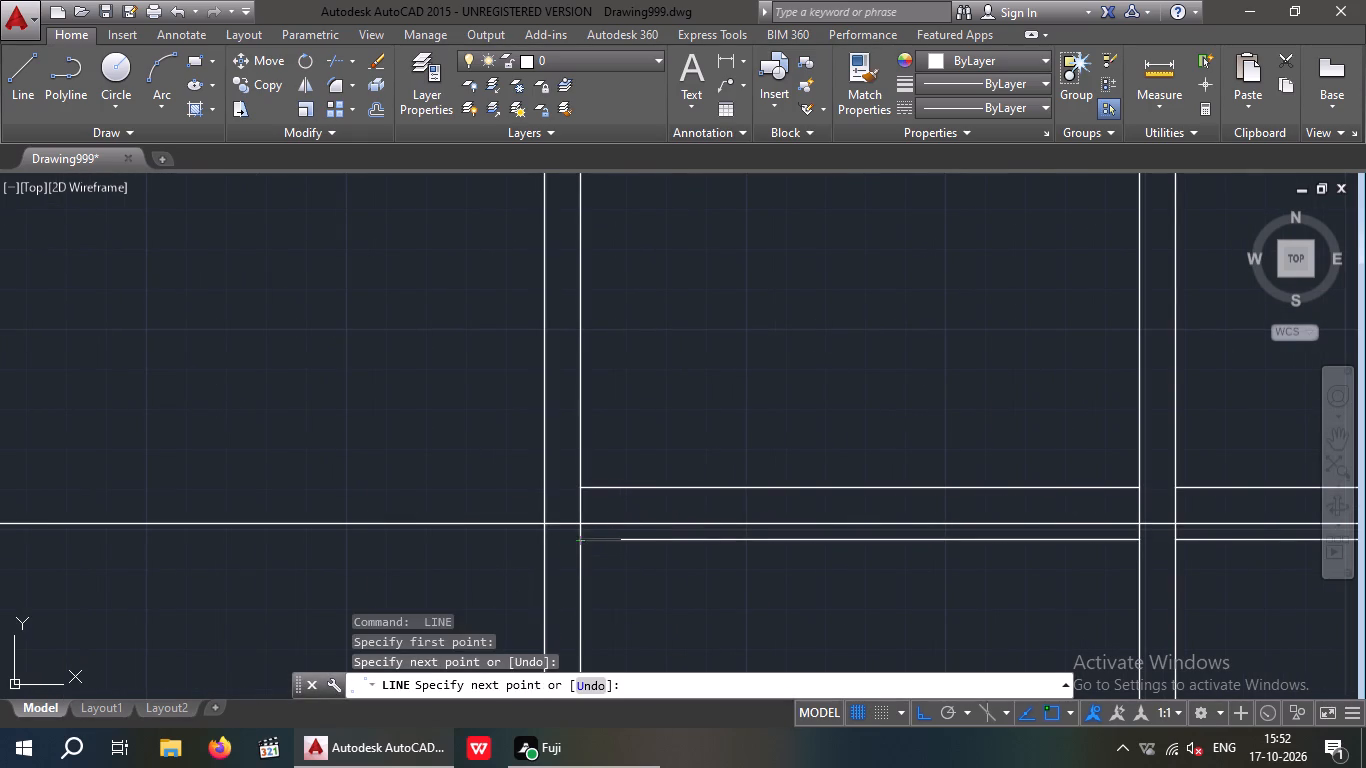
{"action": "key", "text": "Escape"}
{"action": "key", "text": "Escape"}
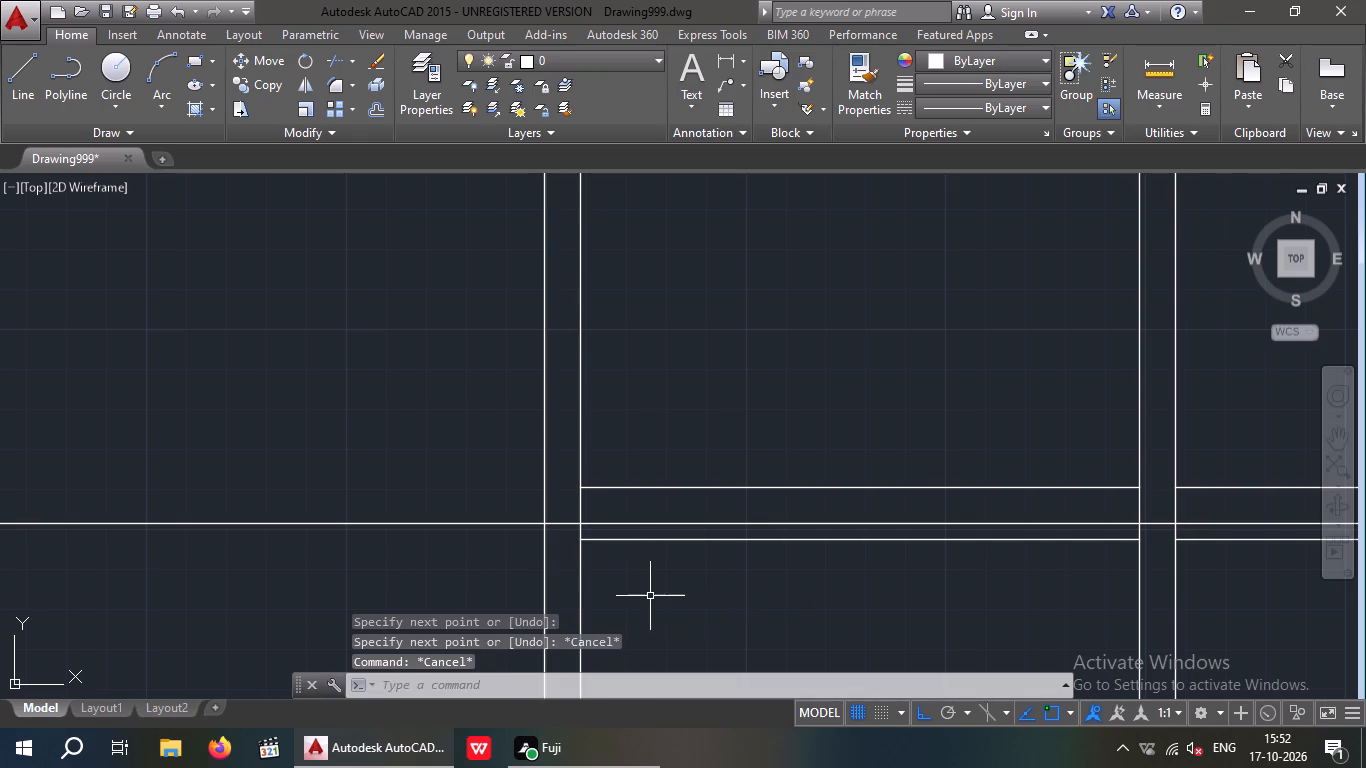
Trim the cross wall's middle line inside the left wall and inside the first partition.
{"action": "type", "text": "TR"}
{"action": "key", "text": "space"}
{"action": "key", "text": "space"}
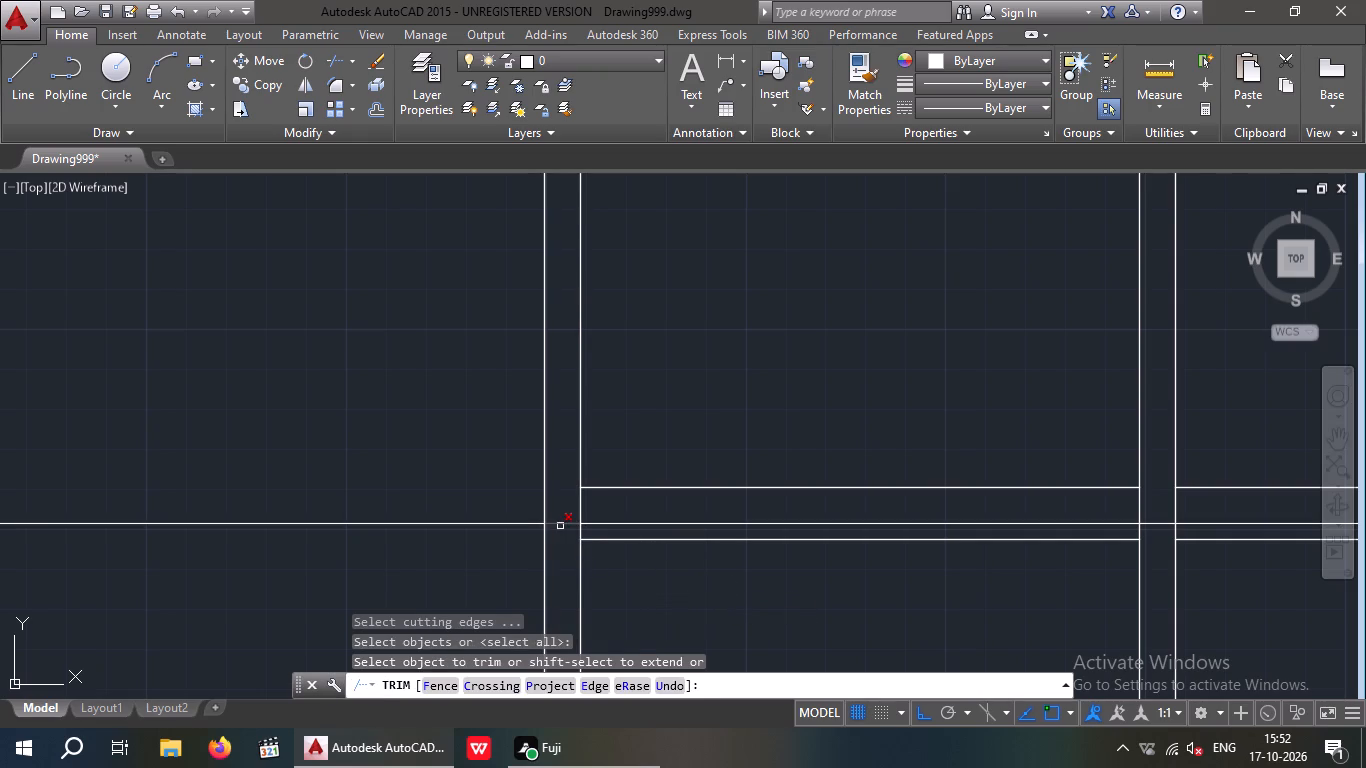
{"action": "left_click", "coordinate": [560, 526]}
{"action": "scroll", "coordinate": [561, 525], "scroll_direction": "down", "scroll_amount": 1}
{"action": "middle_click_drag", "start_coordinate": [728, 585], "coordinate": [348, 583]}
{"action": "scroll", "coordinate": [528, 539], "scroll_direction": "up", "scroll_amount": 2}
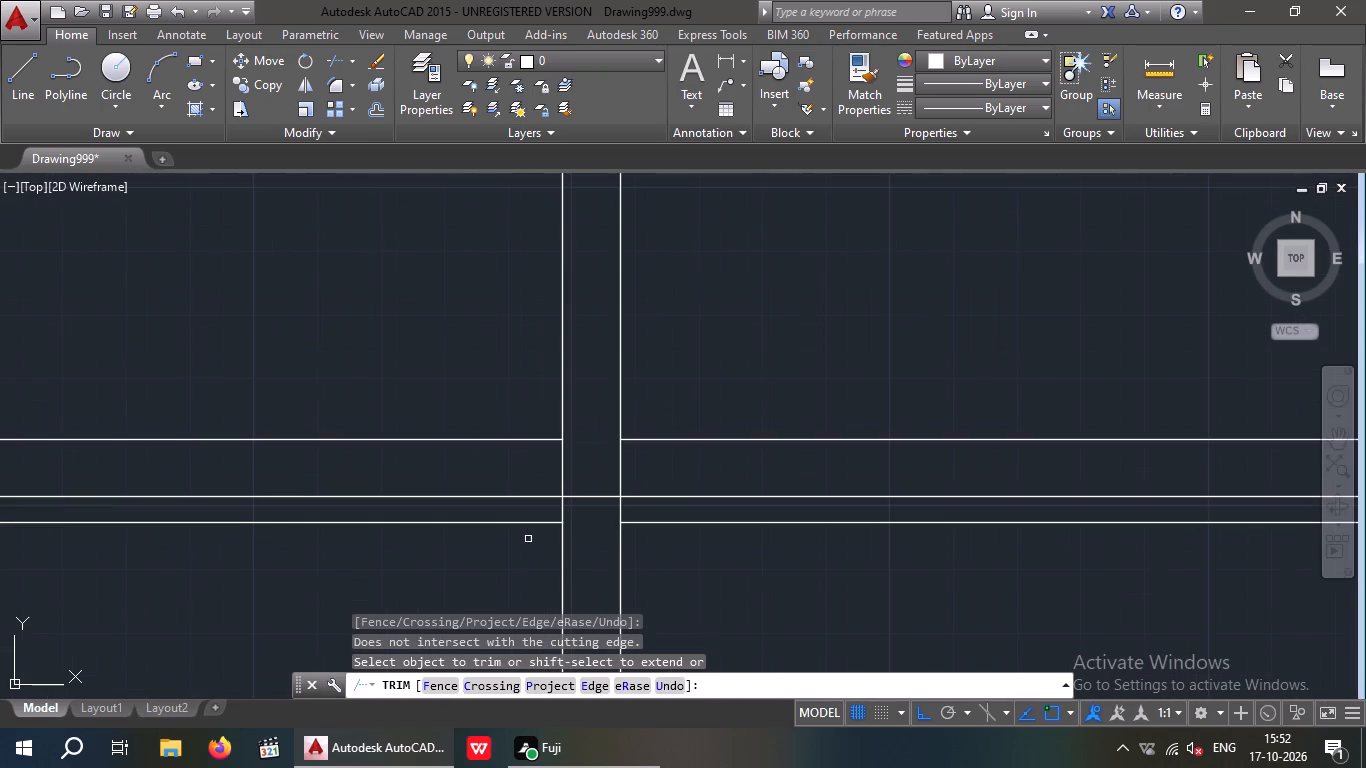
{"action": "left_click", "coordinate": [587, 496]}
Trim the cross wall's middle line inside the second and third partitions.
{"action": "scroll", "coordinate": [607, 499], "scroll_direction": "down", "scroll_amount": 2}
{"action": "right_click", "coordinate": [737, 563]}
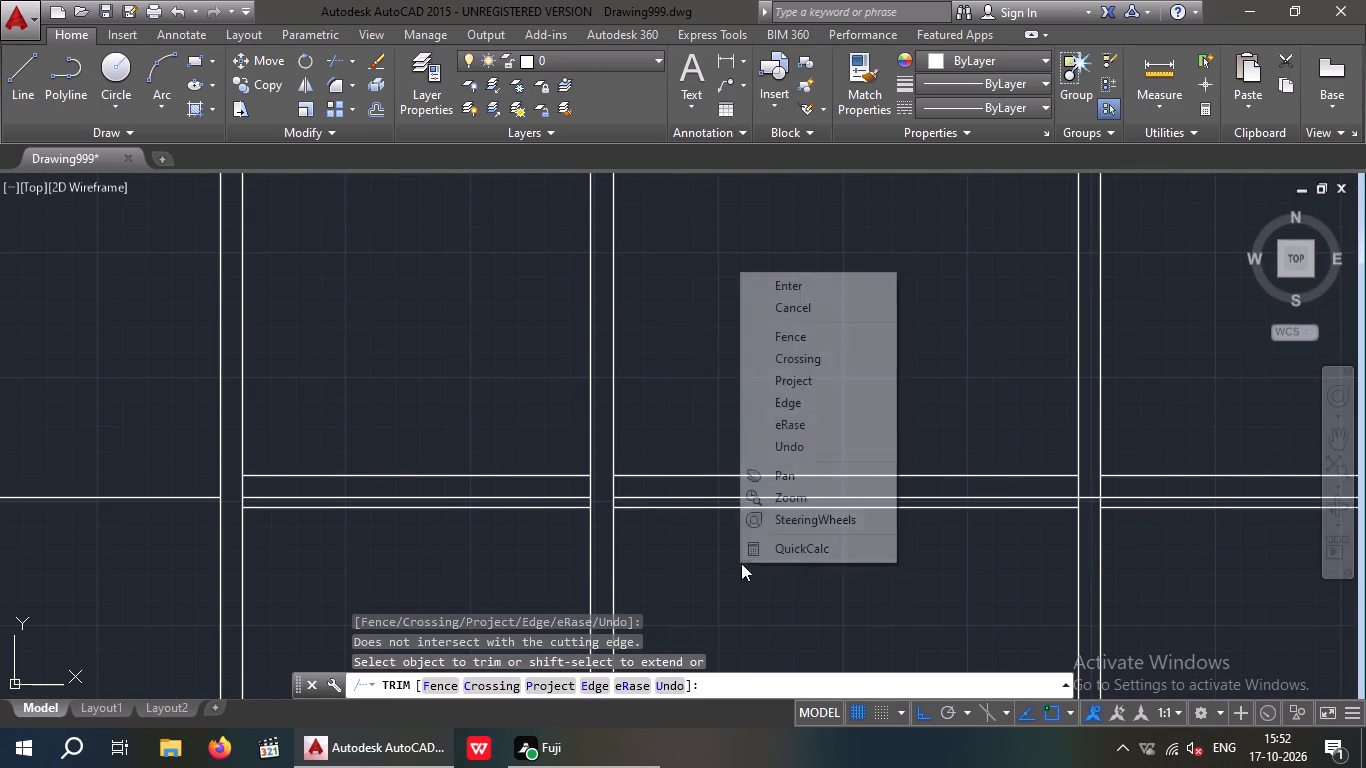
{"action": "middle_click_drag", "start_coordinate": [741, 563], "coordinate": [119, 575]}
{"action": "key", "text": "Escape"}
{"action": "middle_click_drag", "start_coordinate": [838, 606], "coordinate": [612, 565]}
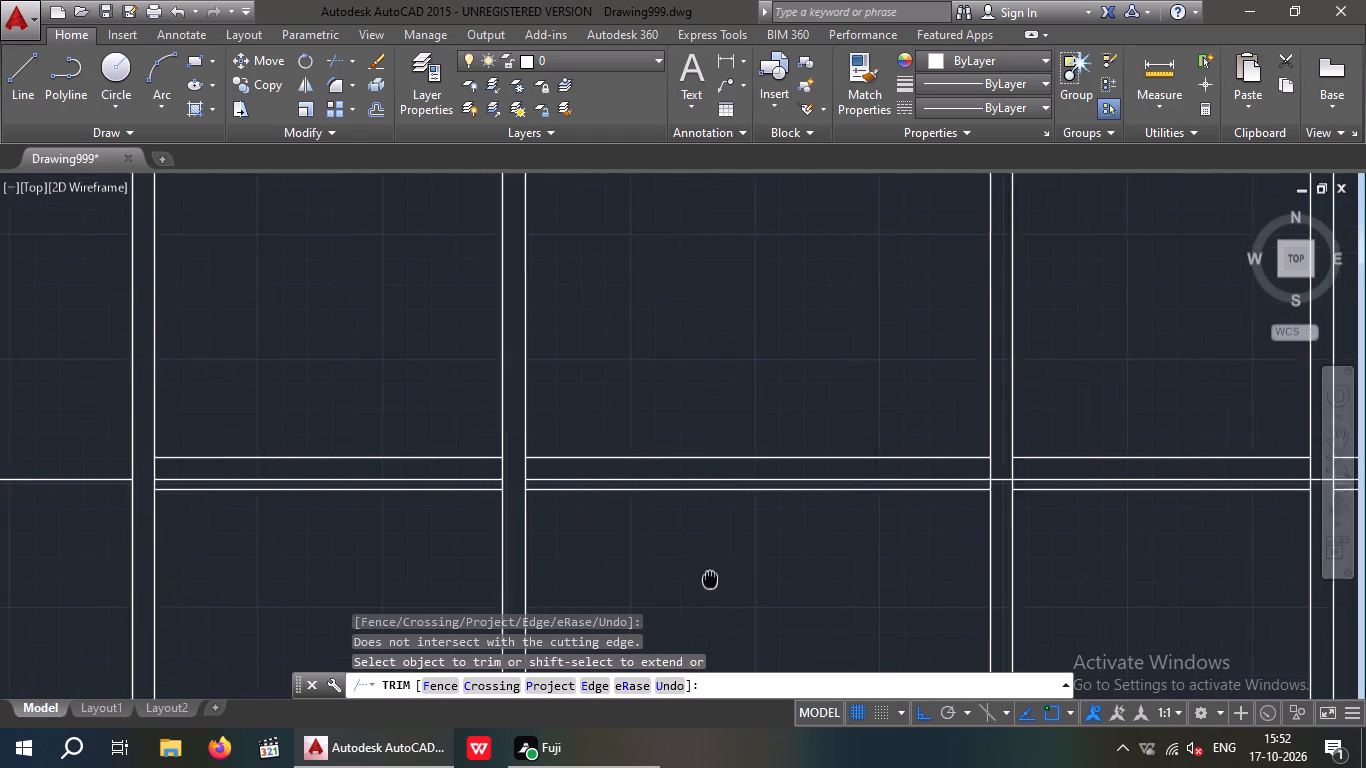
{"action": "middle_click_drag", "start_coordinate": [612, 565], "coordinate": [238, 562]}
{"action": "scroll", "coordinate": [471, 402], "scroll_direction": "up", "scroll_amount": 3}
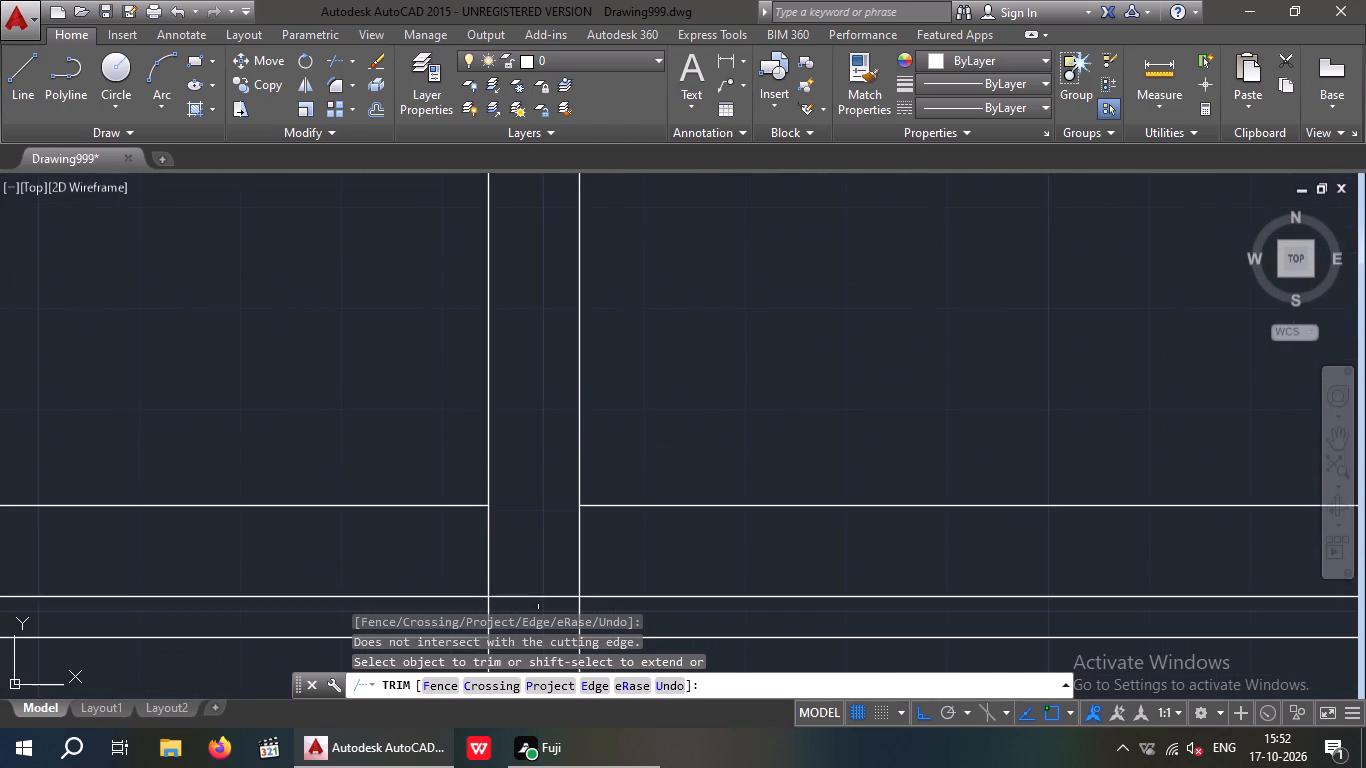
{"action": "left_click", "coordinate": [539, 598]}
{"action": "scroll", "coordinate": [507, 511], "scroll_direction": "down", "scroll_amount": 3}
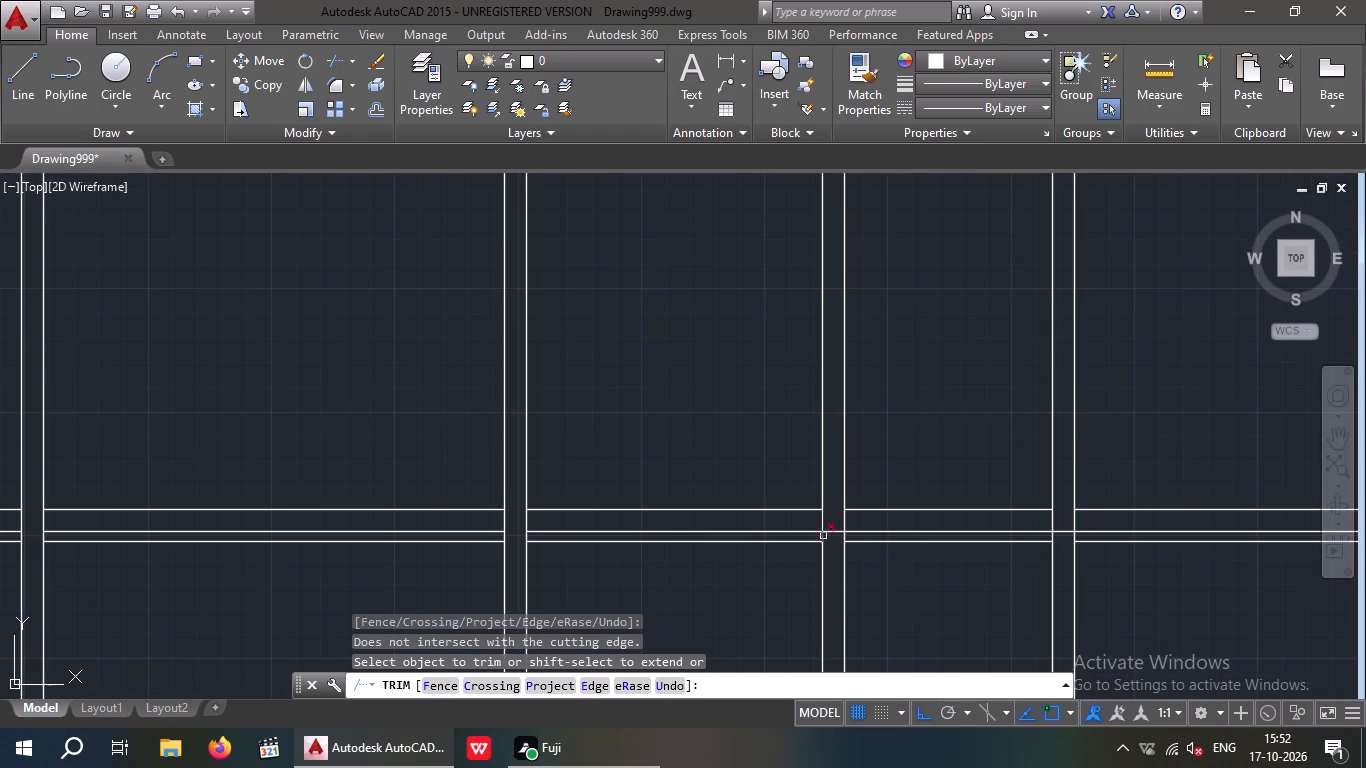
{"action": "scroll", "coordinate": [823, 535], "scroll_direction": "up", "scroll_amount": 1}
{"action": "left_click", "coordinate": [838, 531]}
Trim the cross wall's middle line inside the fourth partition and inside the right wall.
{"action": "middle_click_drag", "start_coordinate": [838, 531], "coordinate": [333, 501]}
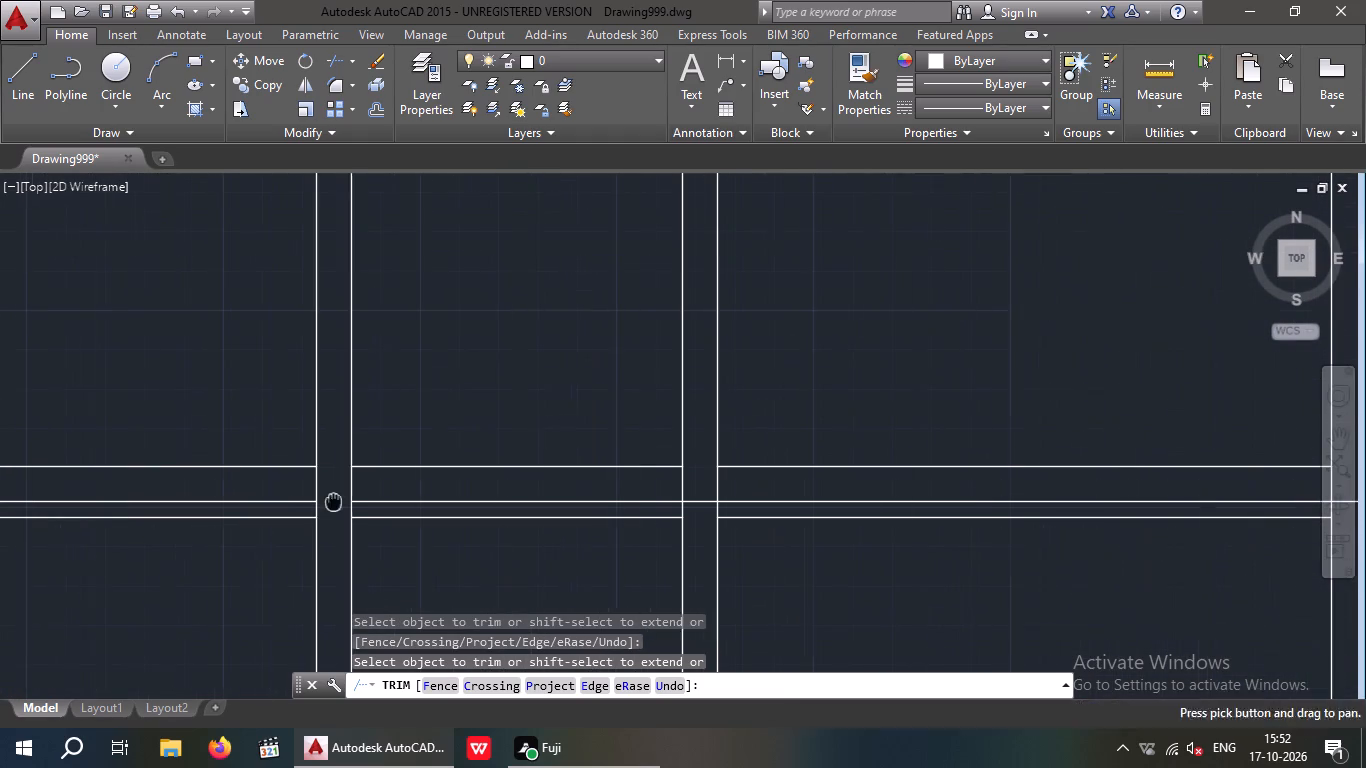
{"action": "left_click", "coordinate": [695, 501]}
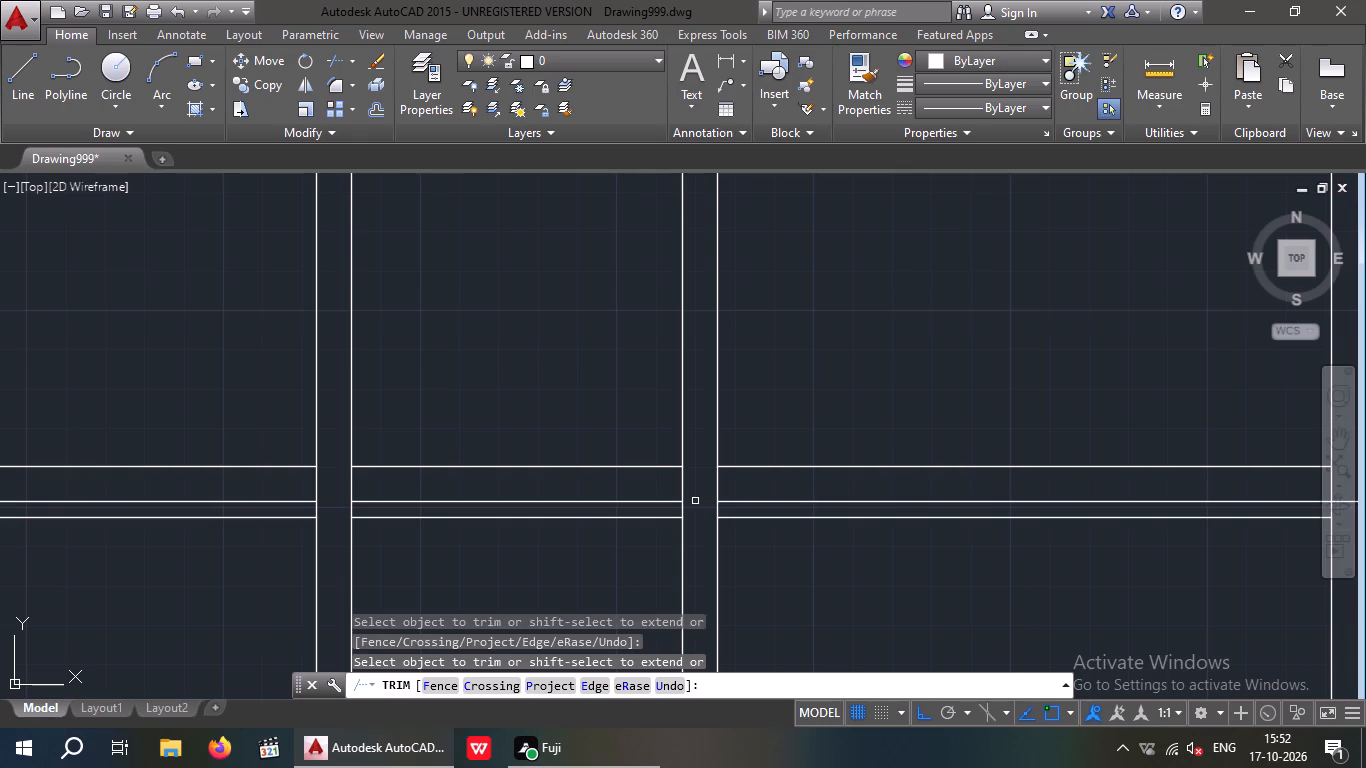
{"action": "middle_click_drag", "start_coordinate": [695, 500], "coordinate": [0, 500]}
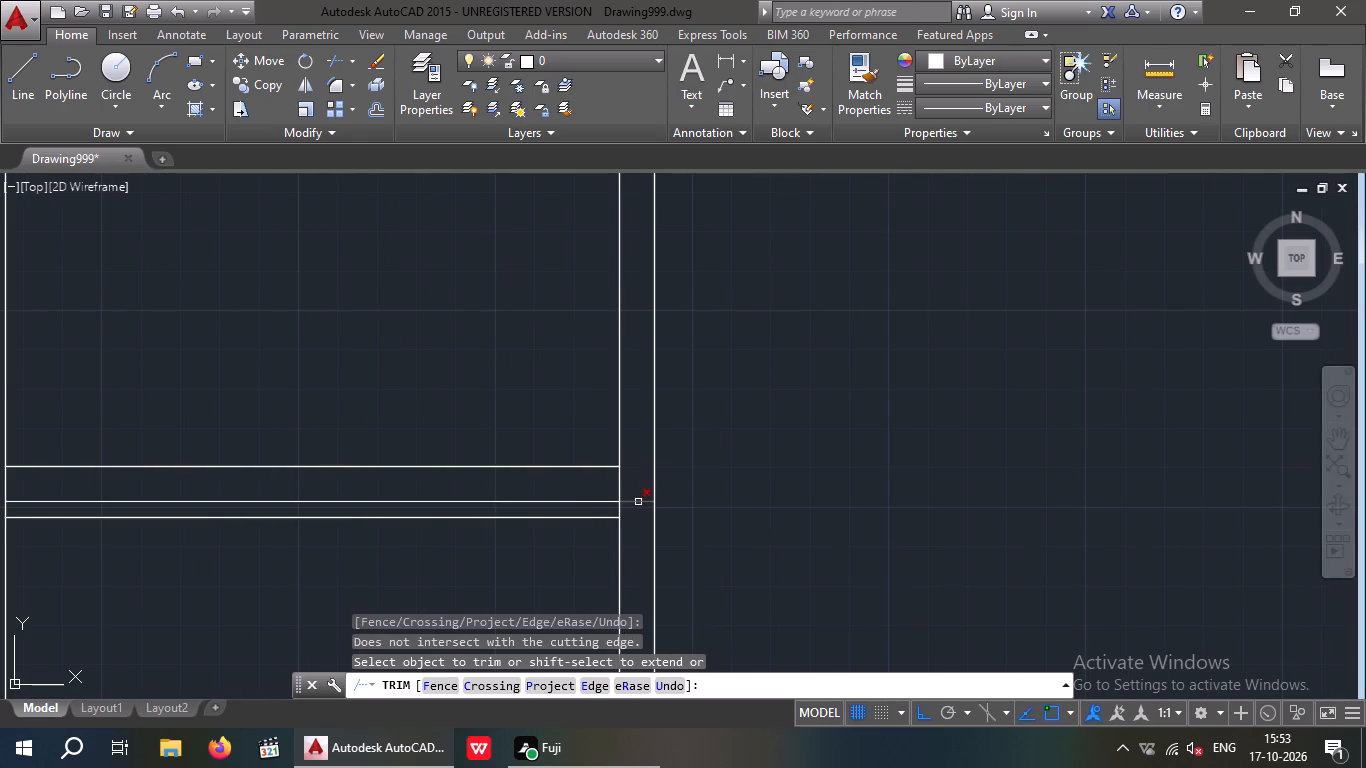
{"action": "left_click", "coordinate": [637, 502]}
{"action": "scroll", "coordinate": [633, 502], "scroll_direction": "down", "scroll_amount": 1}
{"action": "key", "text": "Escape"}
Delete the short vertical segments between the cross wall's upper and lower lines at both outer walls' inner lines and both sides of all four partitions.
{"action": "scroll", "coordinate": [623, 496], "scroll_direction": "up", "scroll_amount": 2}
{"action": "left_click_drag", "start_coordinate": [640, 481], "coordinate": [612, 488]}
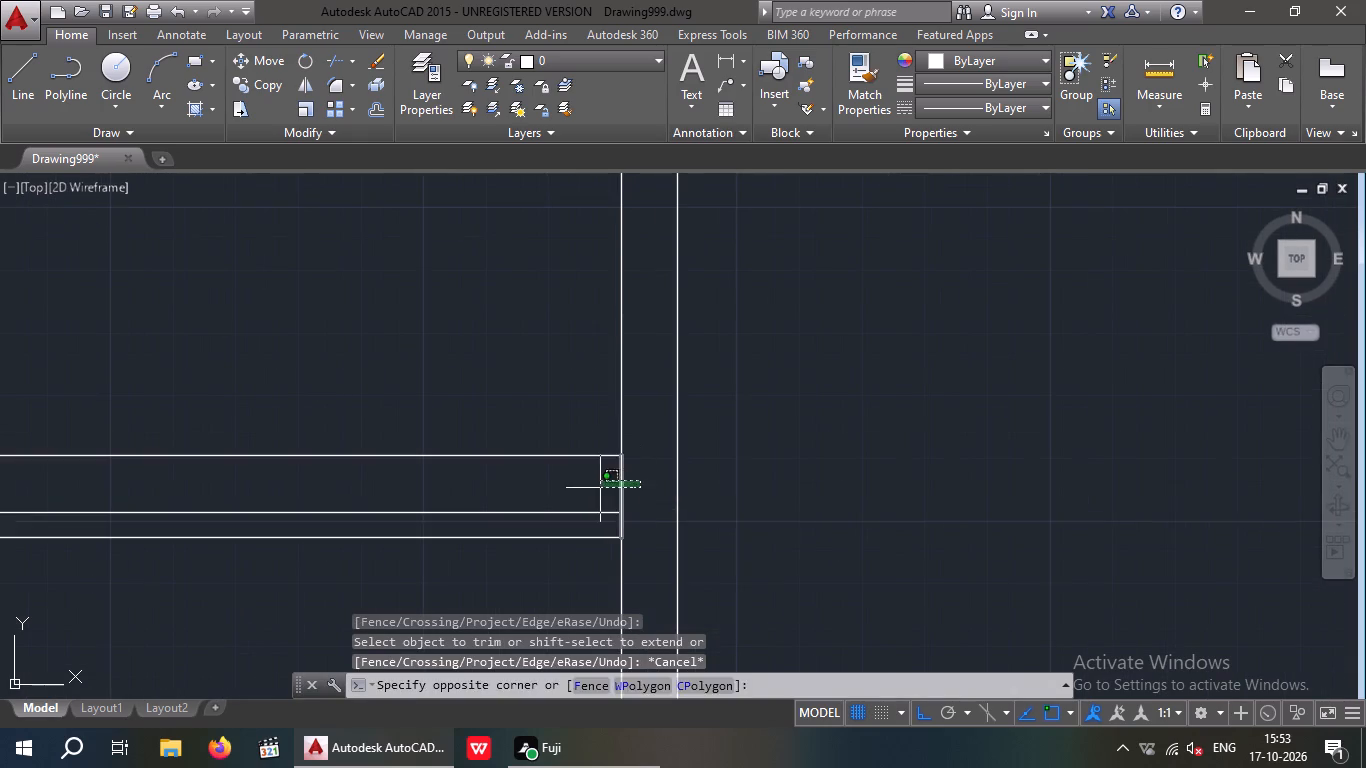
{"action": "left_click", "coordinate": [599, 488]}
{"action": "scroll", "coordinate": [607, 487], "scroll_direction": "down", "scroll_amount": 2}
{"action": "scroll", "coordinate": [202, 494], "scroll_direction": "up", "scroll_amount": 3}
{"action": "left_click_drag", "start_coordinate": [368, 455], "coordinate": [275, 480]}
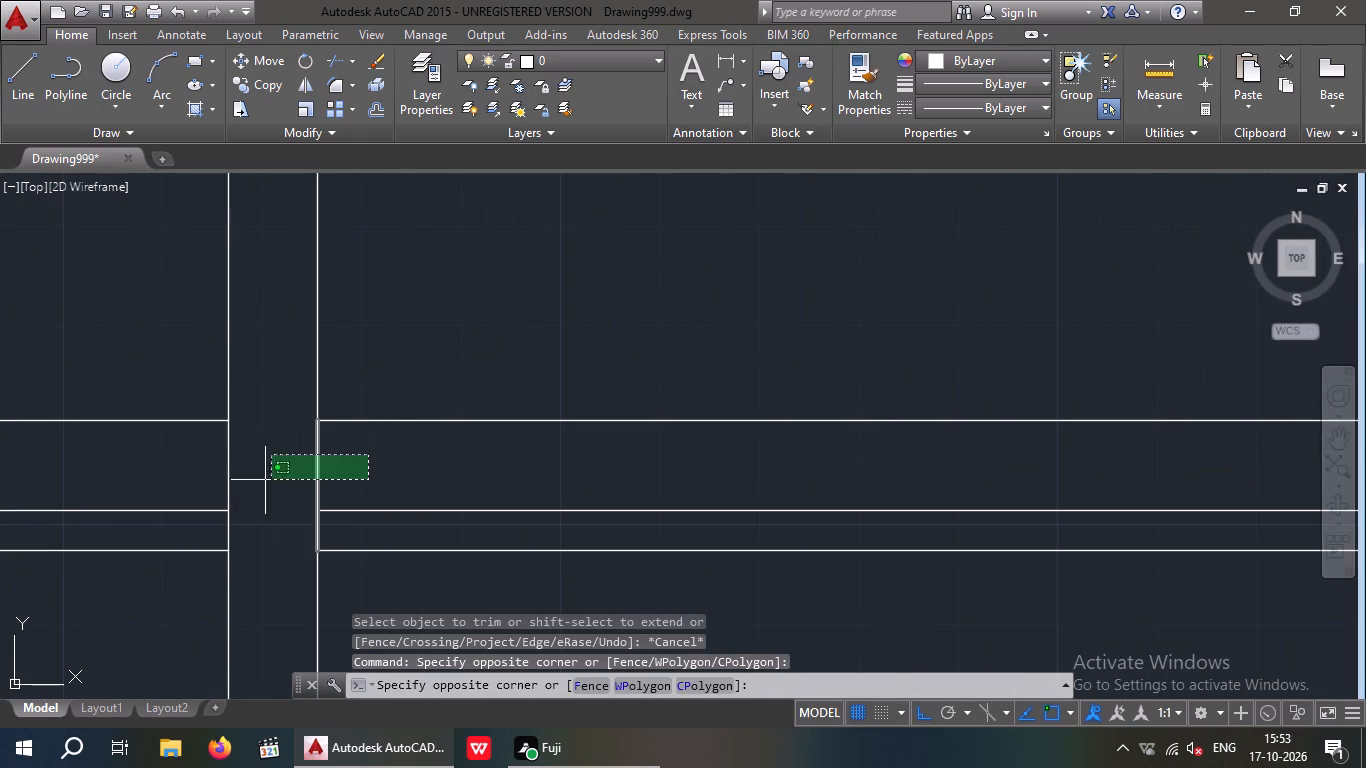
{"action": "left_click", "coordinate": [187, 480]}
{"action": "scroll", "coordinate": [231, 472], "scroll_direction": "down", "scroll_amount": 3}
{"action": "middle_click_drag", "start_coordinate": [162, 555], "coordinate": [644, 613]}
{"action": "scroll", "coordinate": [504, 528], "scroll_direction": "up", "scroll_amount": 3}
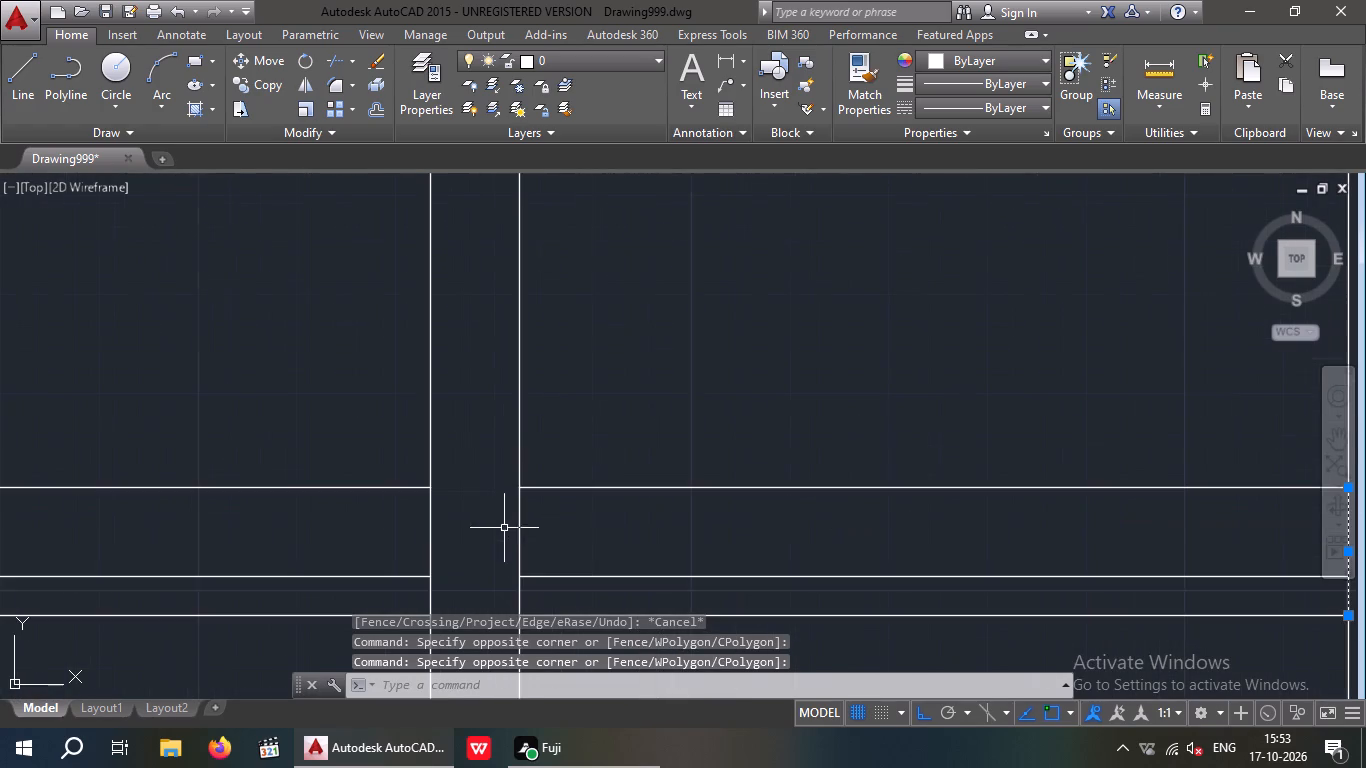
{"action": "left_click_drag", "start_coordinate": [585, 519], "coordinate": [442, 551]}
{"action": "left_click", "coordinate": [367, 536]}
{"action": "scroll", "coordinate": [404, 533], "scroll_direction": "down", "scroll_amount": 3}
{"action": "middle_click_drag", "start_coordinate": [301, 586], "coordinate": [580, 595]}
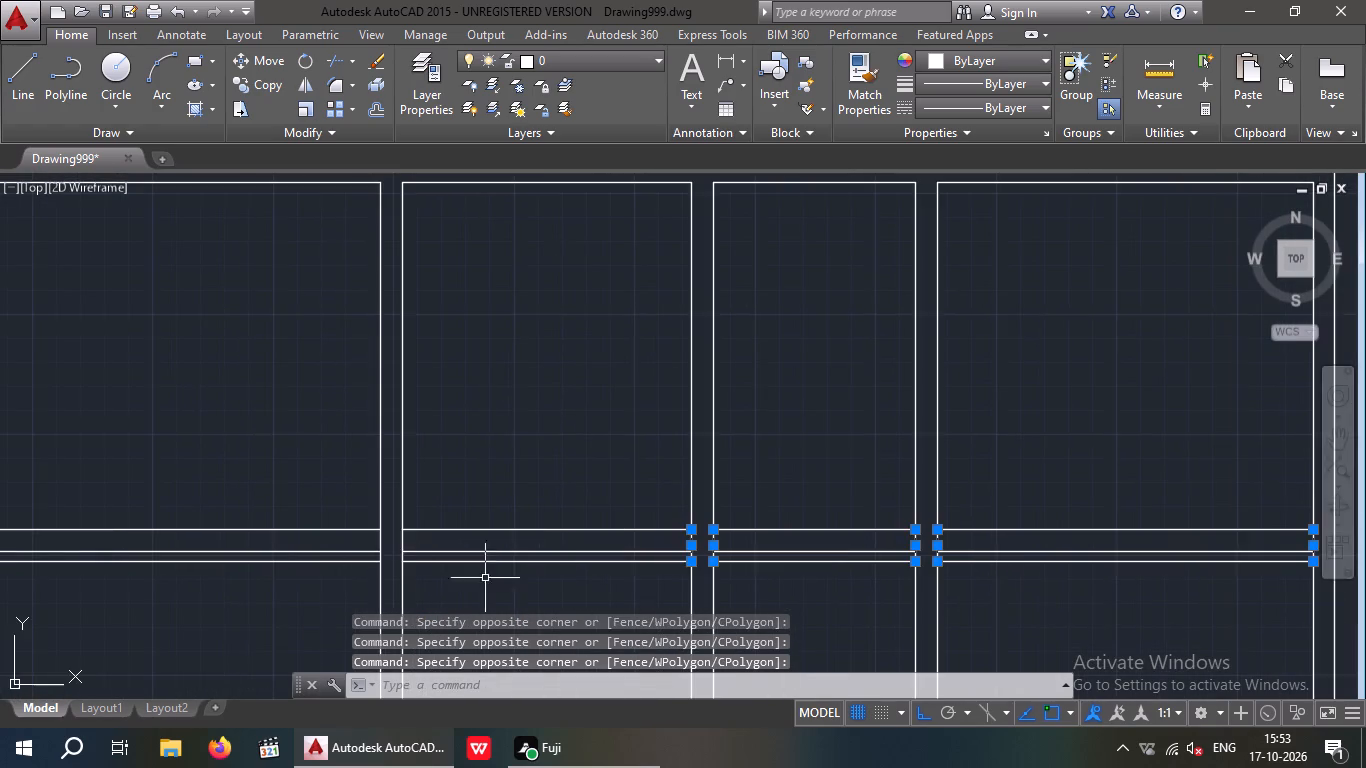
{"action": "scroll", "coordinate": [363, 532], "scroll_direction": "up", "scroll_amount": 3}
{"action": "left_click_drag", "start_coordinate": [544, 552], "coordinate": [470, 566]}
{"action": "left_click", "coordinate": [368, 569]}
{"action": "scroll", "coordinate": [386, 564], "scroll_direction": "down", "scroll_amount": 3}
{"action": "right_click_drag", "start_coordinate": [288, 614], "coordinate": [273, 617]}
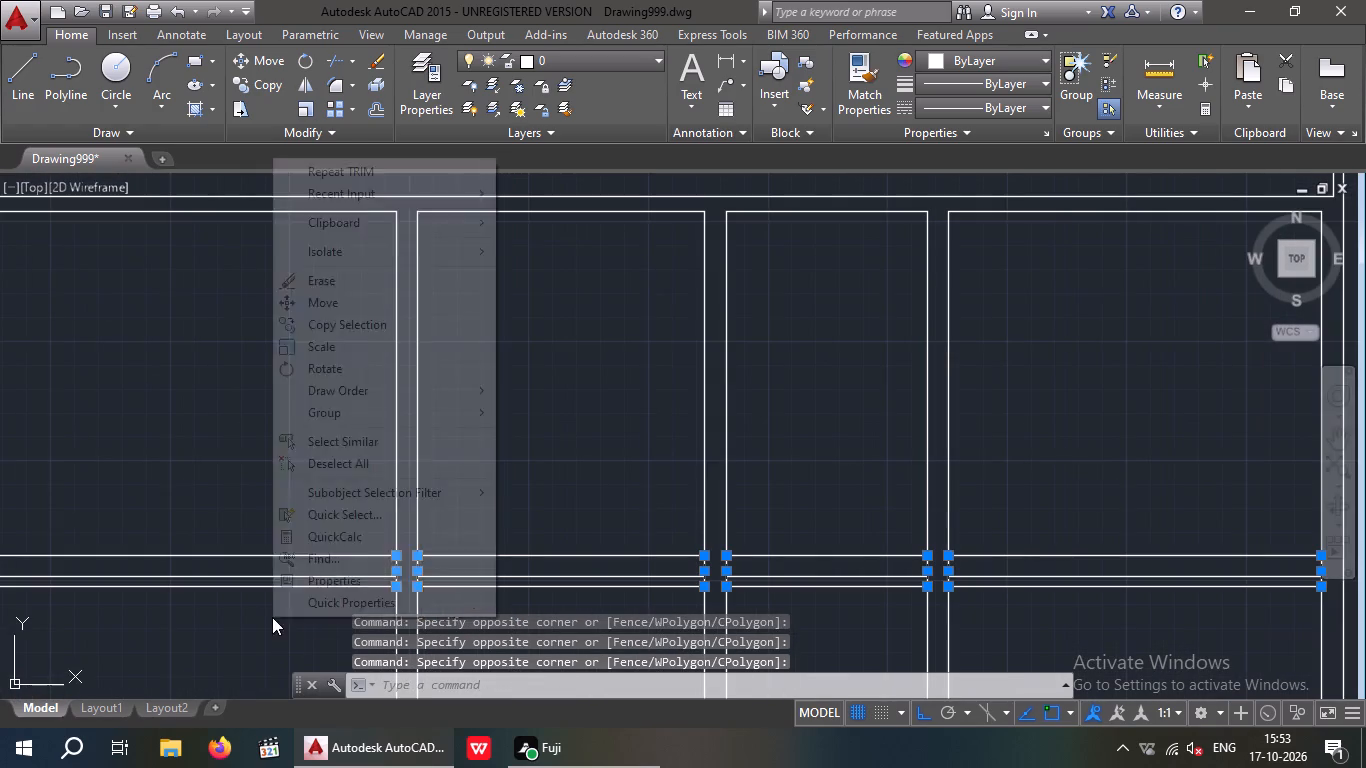
{"action": "middle_click_drag", "start_coordinate": [272, 617], "coordinate": [626, 613]}
{"action": "key", "text": "Escape"}
{"action": "middle_click_drag", "start_coordinate": [246, 644], "coordinate": [685, 618]}
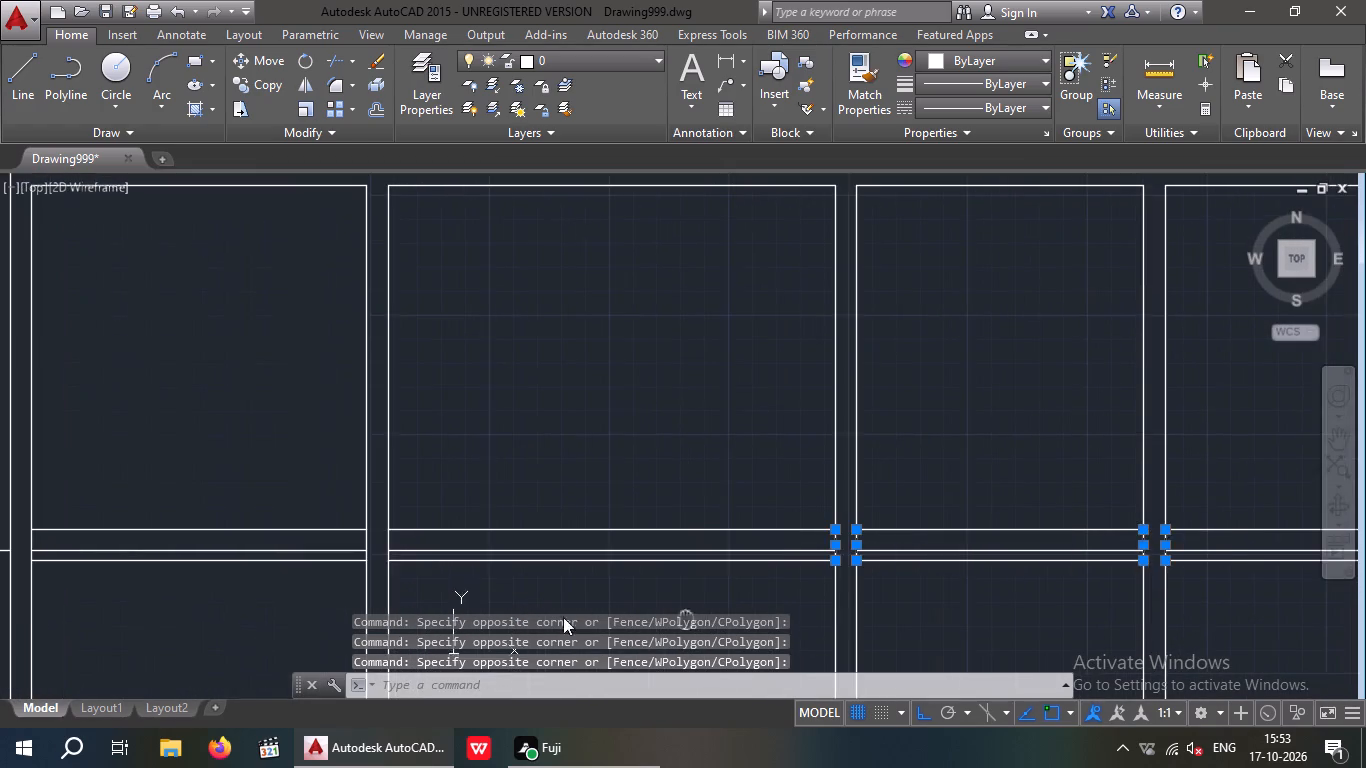
{"action": "scroll", "coordinate": [402, 553], "scroll_direction": "up", "scroll_amount": 2}
{"action": "left_click_drag", "start_coordinate": [398, 517], "coordinate": [296, 517]}
{"action": "left_click", "coordinate": [250, 515]}
{"action": "scroll", "coordinate": [229, 625], "scroll_direction": "up", "scroll_amount": 1}
{"action": "middle_click_drag", "start_coordinate": [229, 625], "coordinate": [237, 625]}
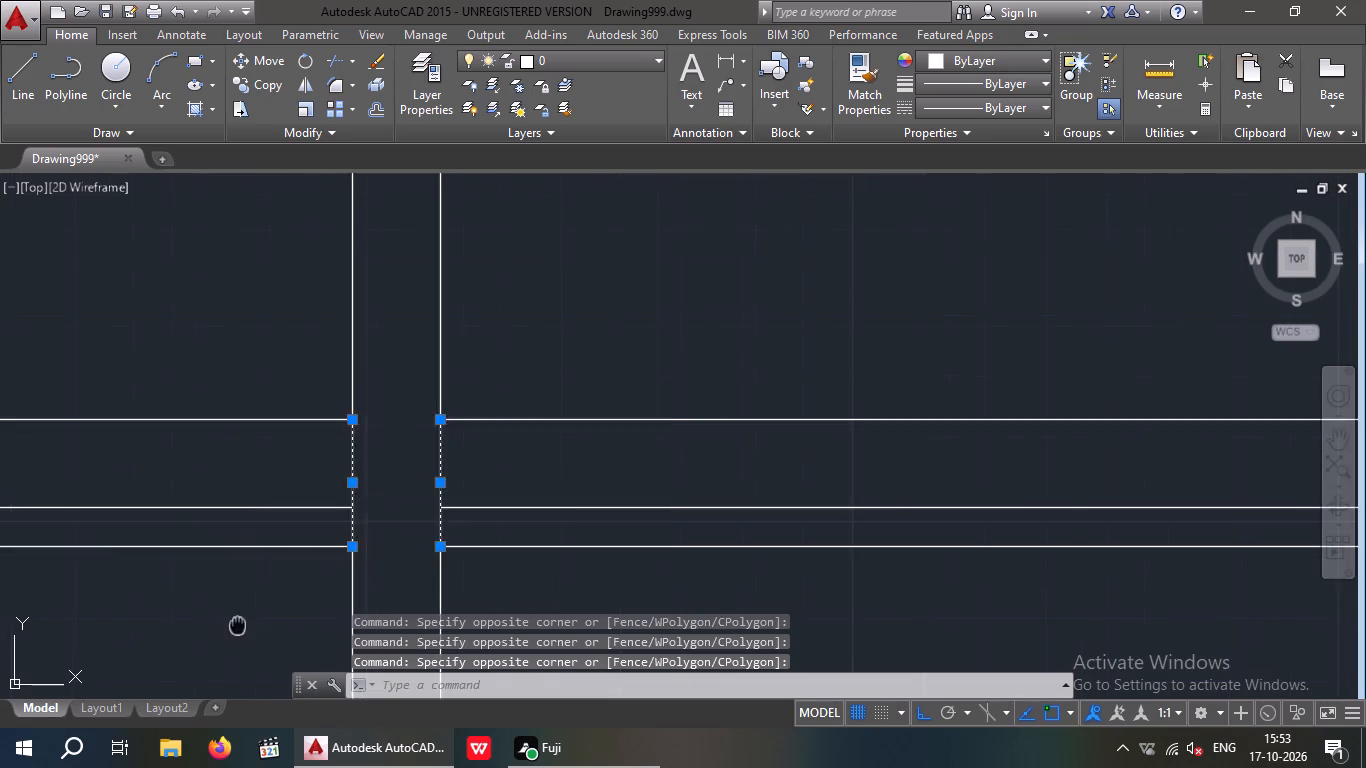
{"action": "middle_click_drag", "start_coordinate": [237, 625], "coordinate": [686, 625]}
{"action": "scroll", "coordinate": [261, 549], "scroll_direction": "down", "scroll_amount": 3}
{"action": "middle_click_drag", "start_coordinate": [190, 584], "coordinate": [590, 611]}
{"action": "scroll", "coordinate": [454, 535], "scroll_direction": "up", "scroll_amount": 3}
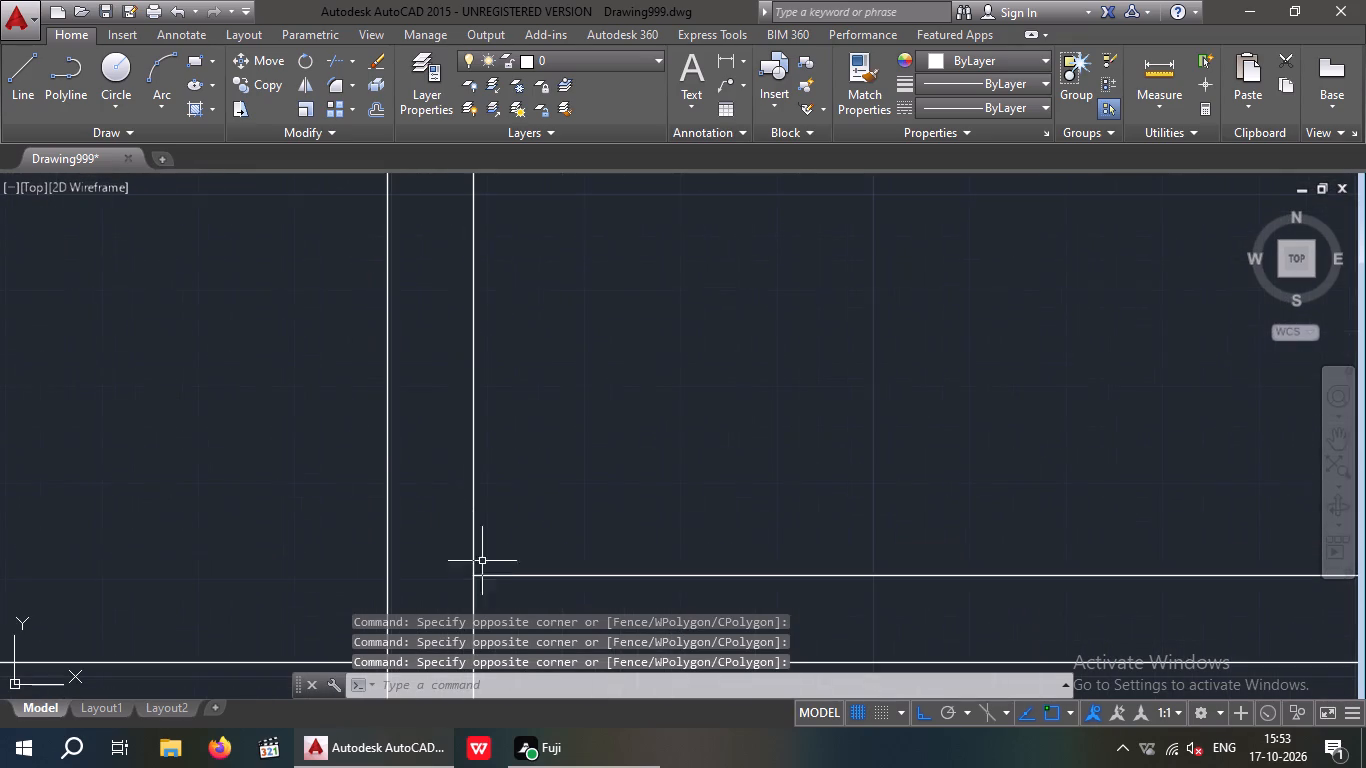
{"action": "middle_click_drag", "start_coordinate": [525, 591], "coordinate": [528, 481]}
{"action": "left_click_drag", "start_coordinate": [526, 513], "coordinate": [482, 520]}
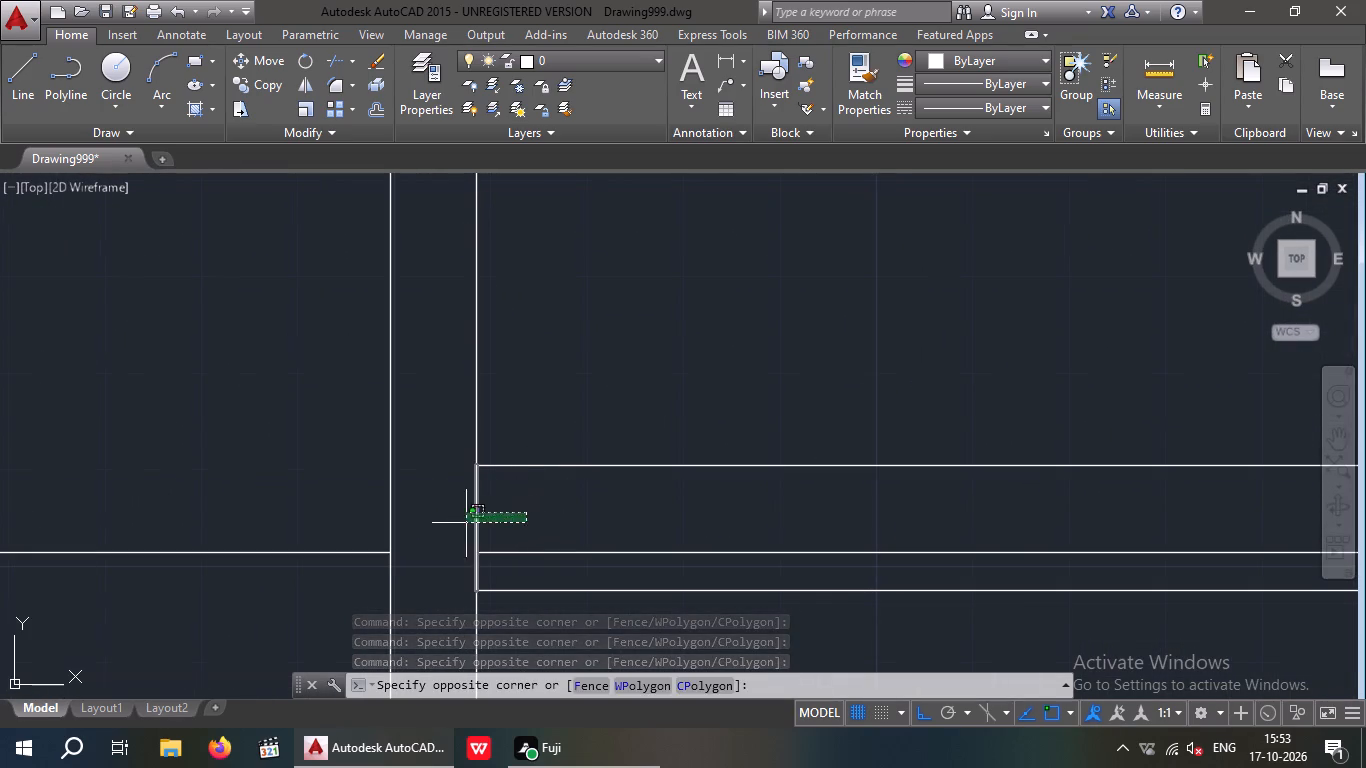
{"action": "left_click", "coordinate": [459, 523]}
{"action": "scroll", "coordinate": [550, 490], "scroll_direction": "down", "scroll_amount": 3}
{"action": "middle_click_drag", "start_coordinate": [709, 563], "coordinate": [456, 499]}
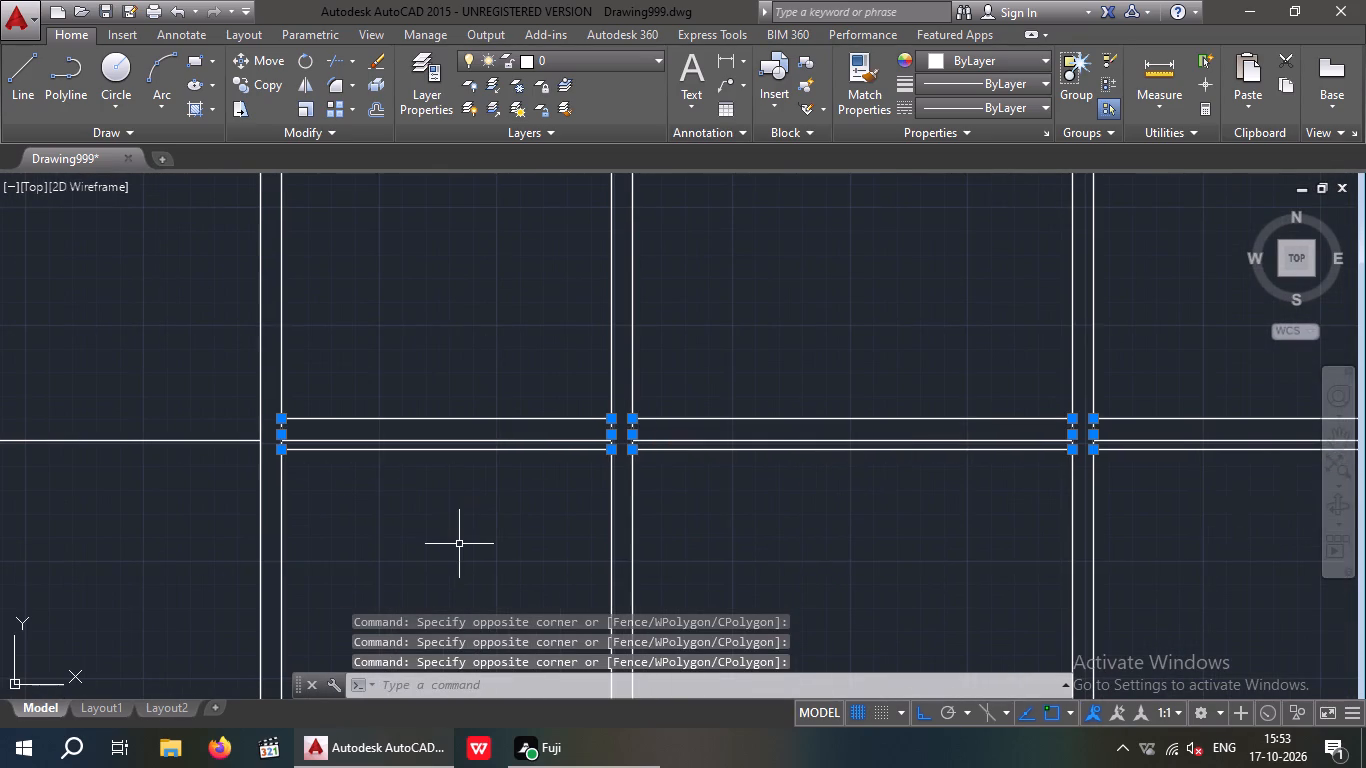
{"action": "key", "text": "Delete"}
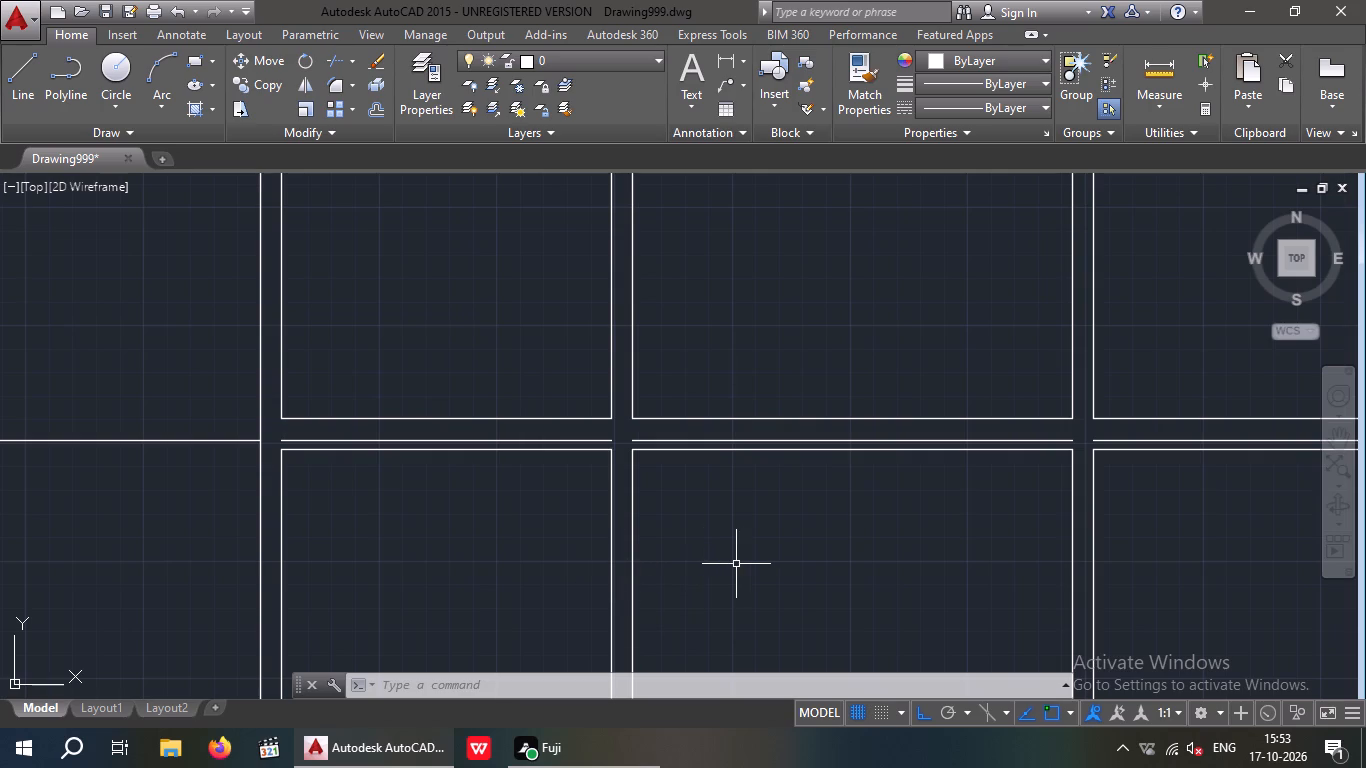
{"action": "scroll", "coordinate": [742, 546], "scroll_direction": "down", "scroll_amount": 1}
{"action": "middle_click_drag", "start_coordinate": [742, 544], "coordinate": [617, 539]}
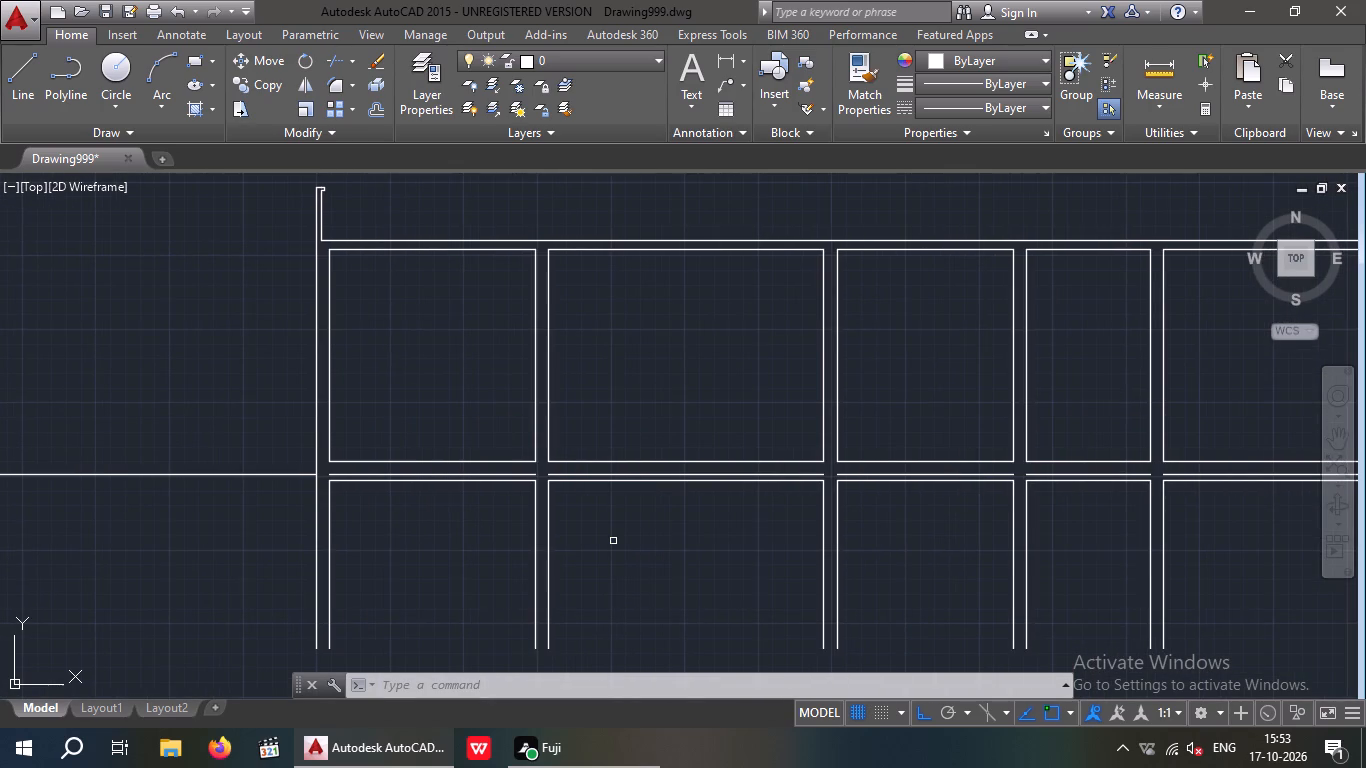
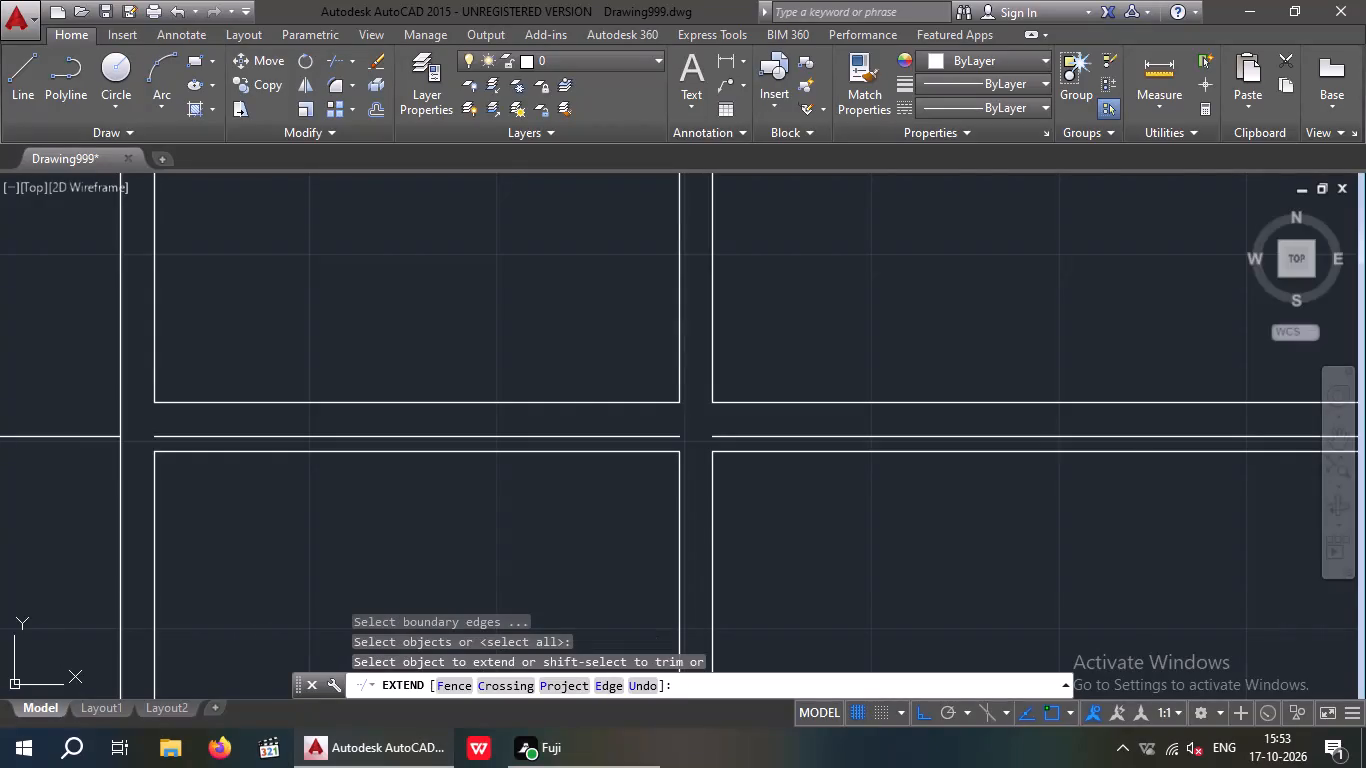
Extend the lower inner line of the left wall and both sides of the first and second partitions up to the cross wall's middle line.
{"action": "left_click", "coordinate": [154, 481]}
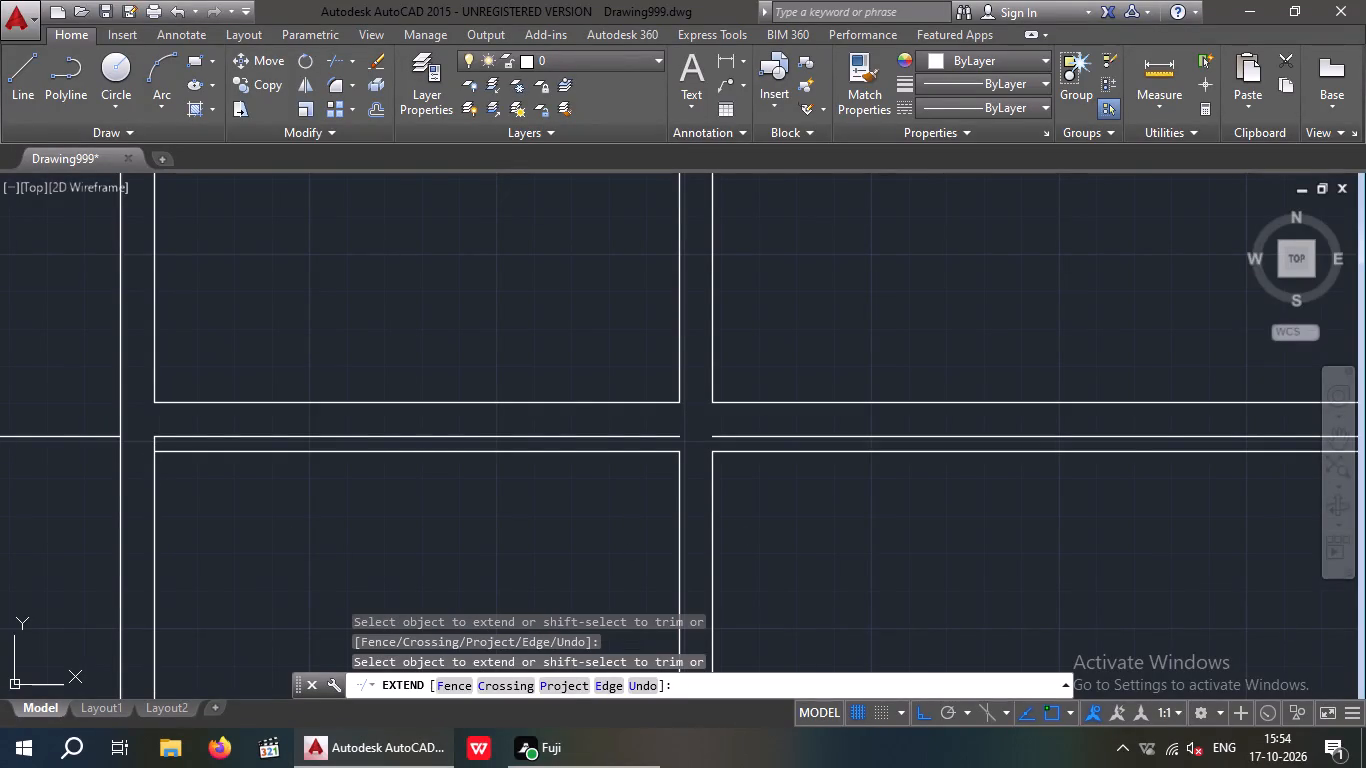
{"action": "left_click", "coordinate": [681, 503]}
{"action": "middle_click_drag", "start_coordinate": [843, 506], "coordinate": [464, 549]}
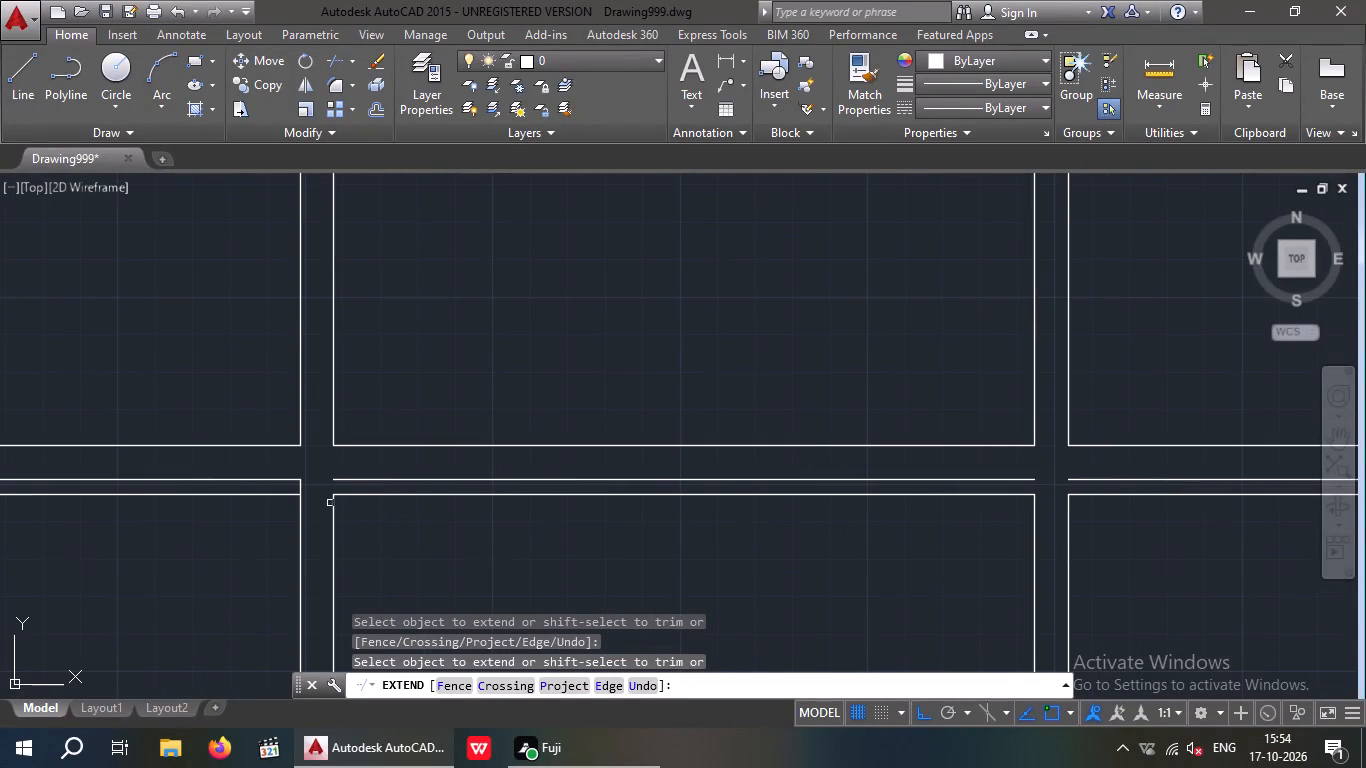
{"action": "left_click_drag", "start_coordinate": [330, 505], "coordinate": [336, 514]}
{"action": "middle_click_drag", "start_coordinate": [577, 535], "coordinate": [0, 494]}
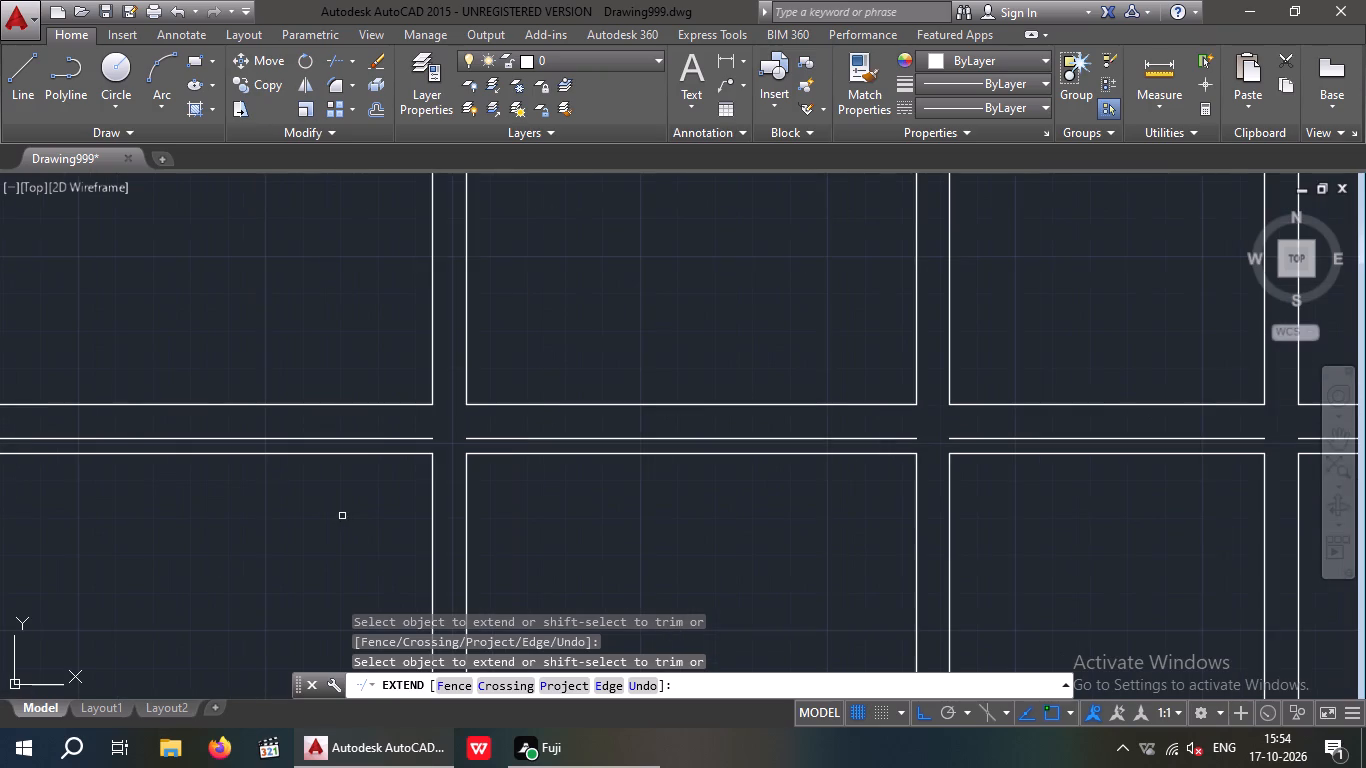
{"action": "left_click", "coordinate": [431, 501]}
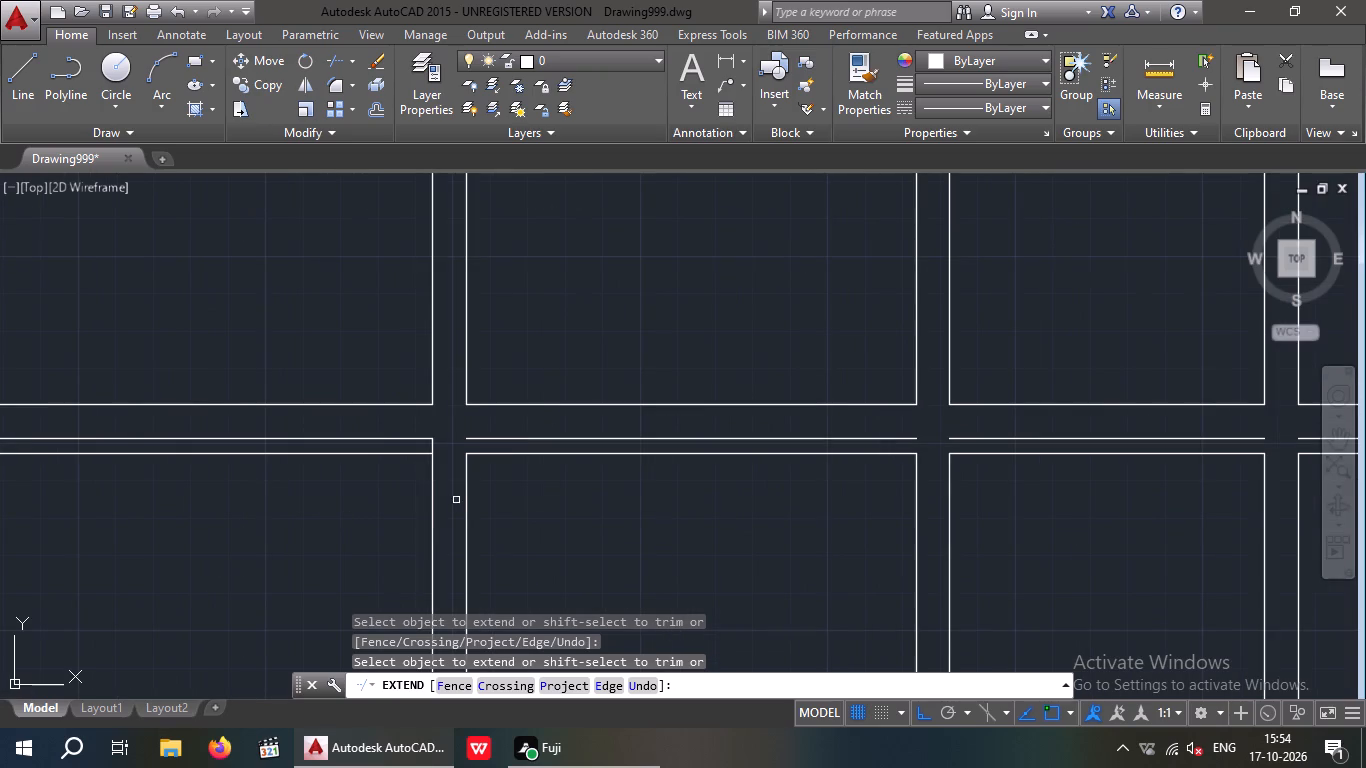
{"action": "left_click", "coordinate": [466, 496]}
Extend both sides of the third and fourth partitions and the right wall's inner line up to the cross wall's middle line.
{"action": "middle_click_drag", "start_coordinate": [571, 488], "coordinate": [210, 488]}
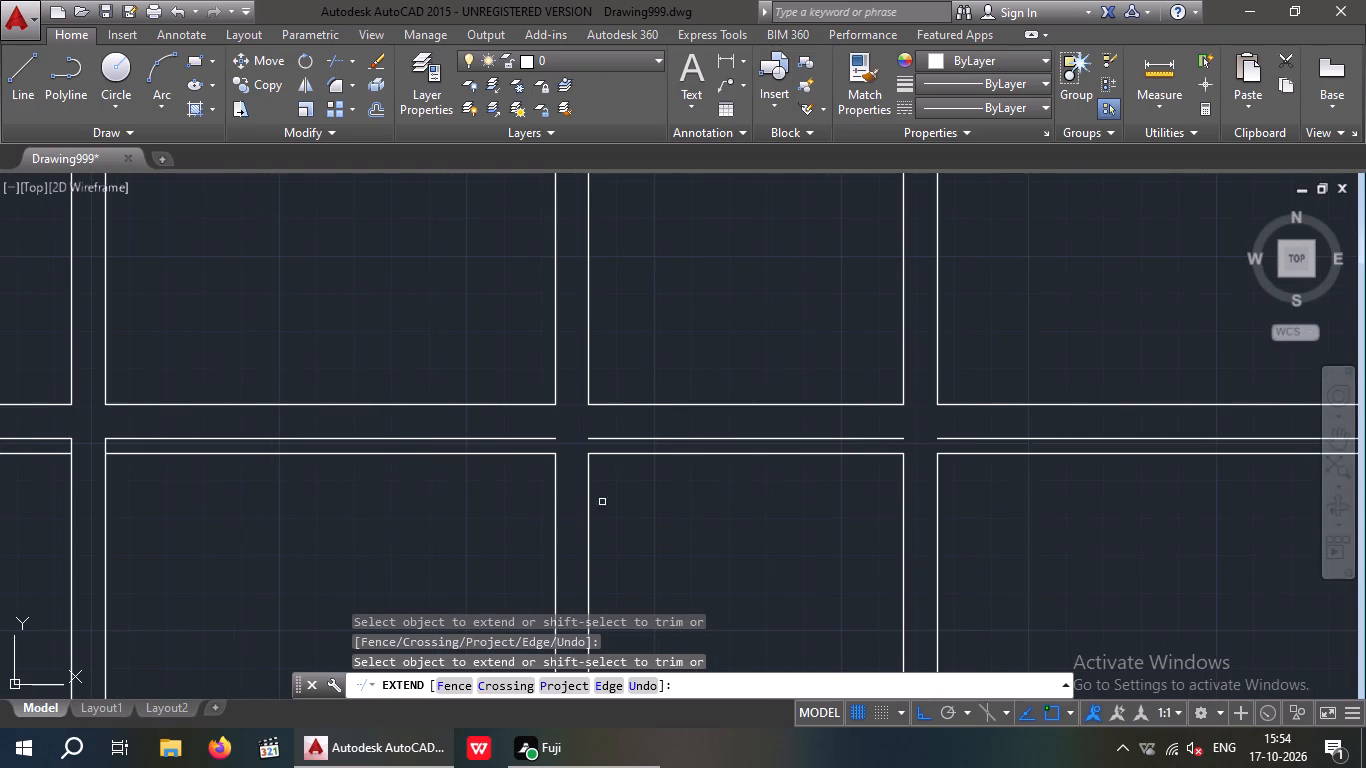
{"action": "left_click", "coordinate": [557, 502]}
{"action": "left_click", "coordinate": [587, 494]}
{"action": "middle_click_drag", "start_coordinate": [685, 496], "coordinate": [299, 504]}
{"action": "scroll", "coordinate": [292, 506], "scroll_direction": "up", "scroll_amount": 1}
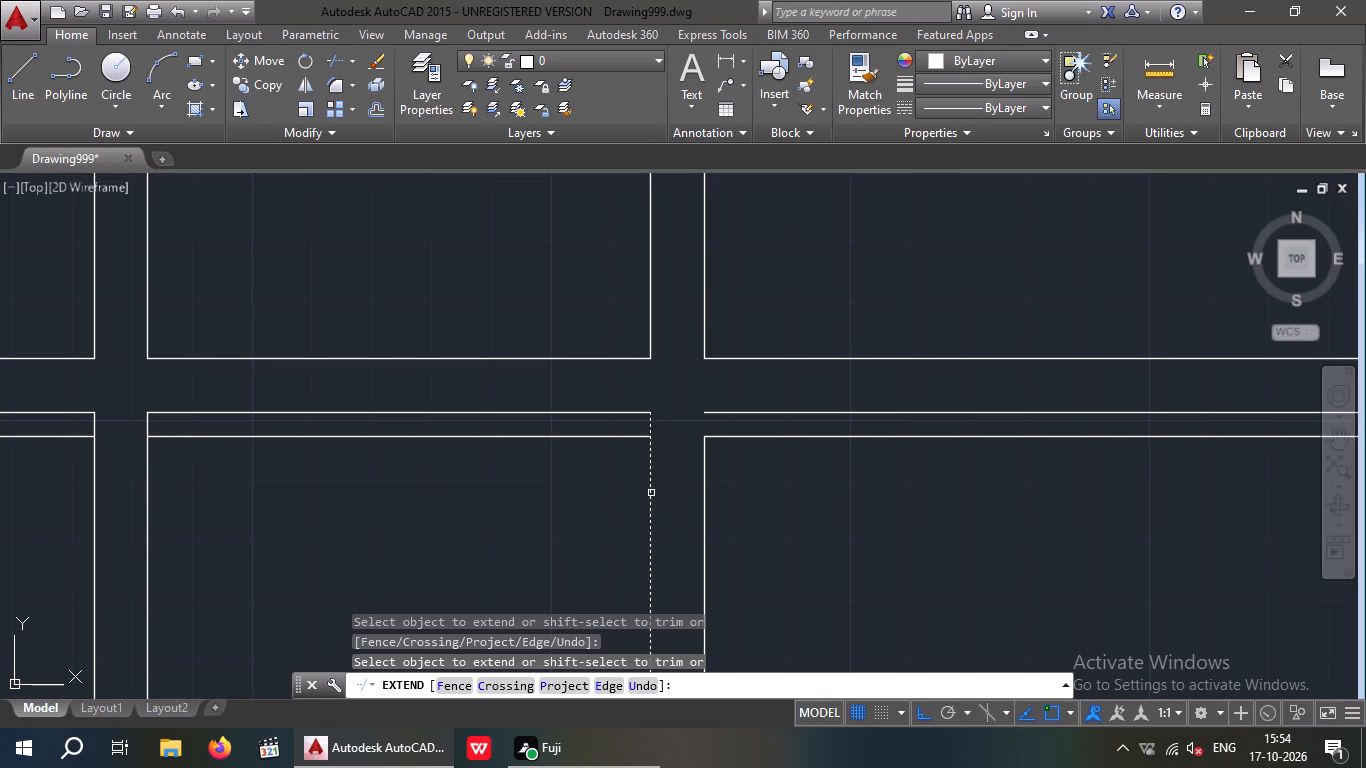
{"action": "left_click_drag", "start_coordinate": [651, 493], "coordinate": [641, 495]}
{"action": "middle_click_drag", "start_coordinate": [471, 529], "coordinate": [147, 509]}
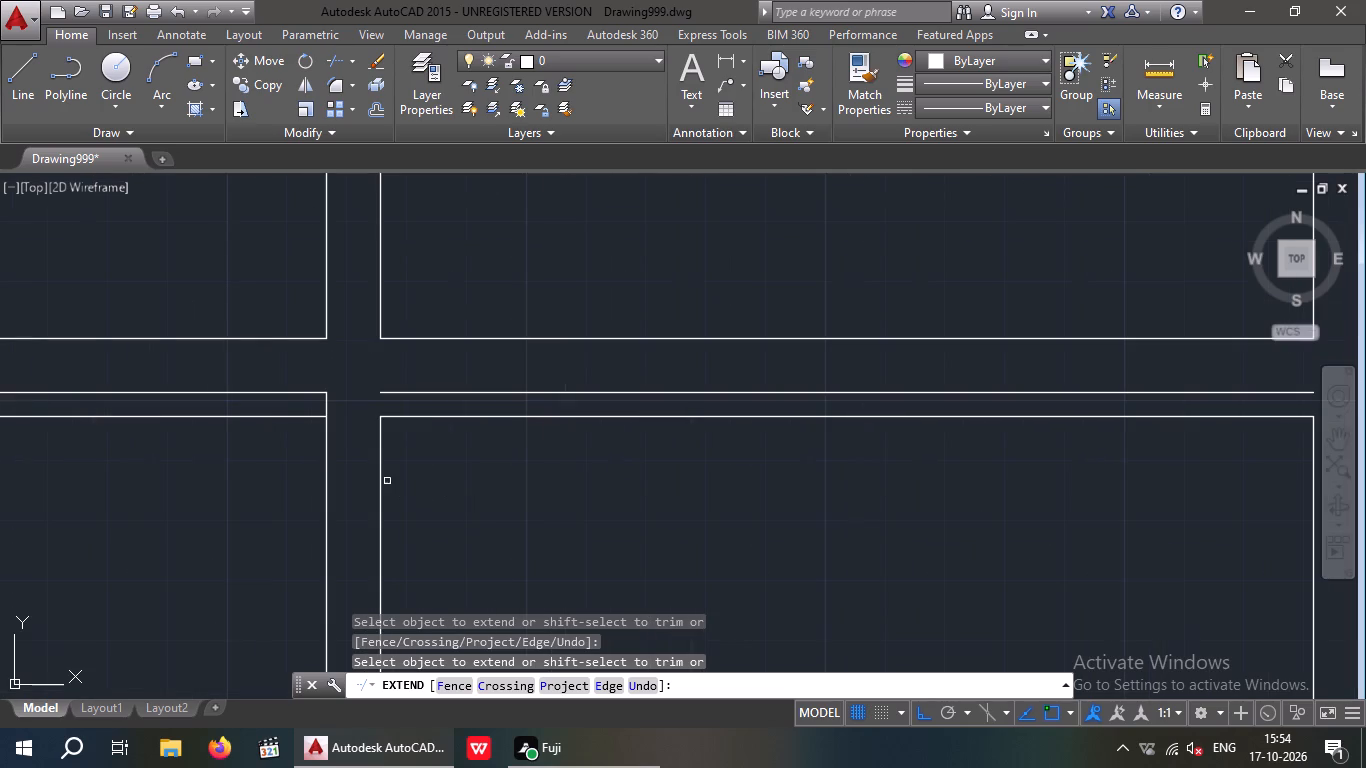
{"action": "left_click", "coordinate": [377, 480]}
{"action": "middle_click_drag", "start_coordinate": [559, 481], "coordinate": [0, 485]}
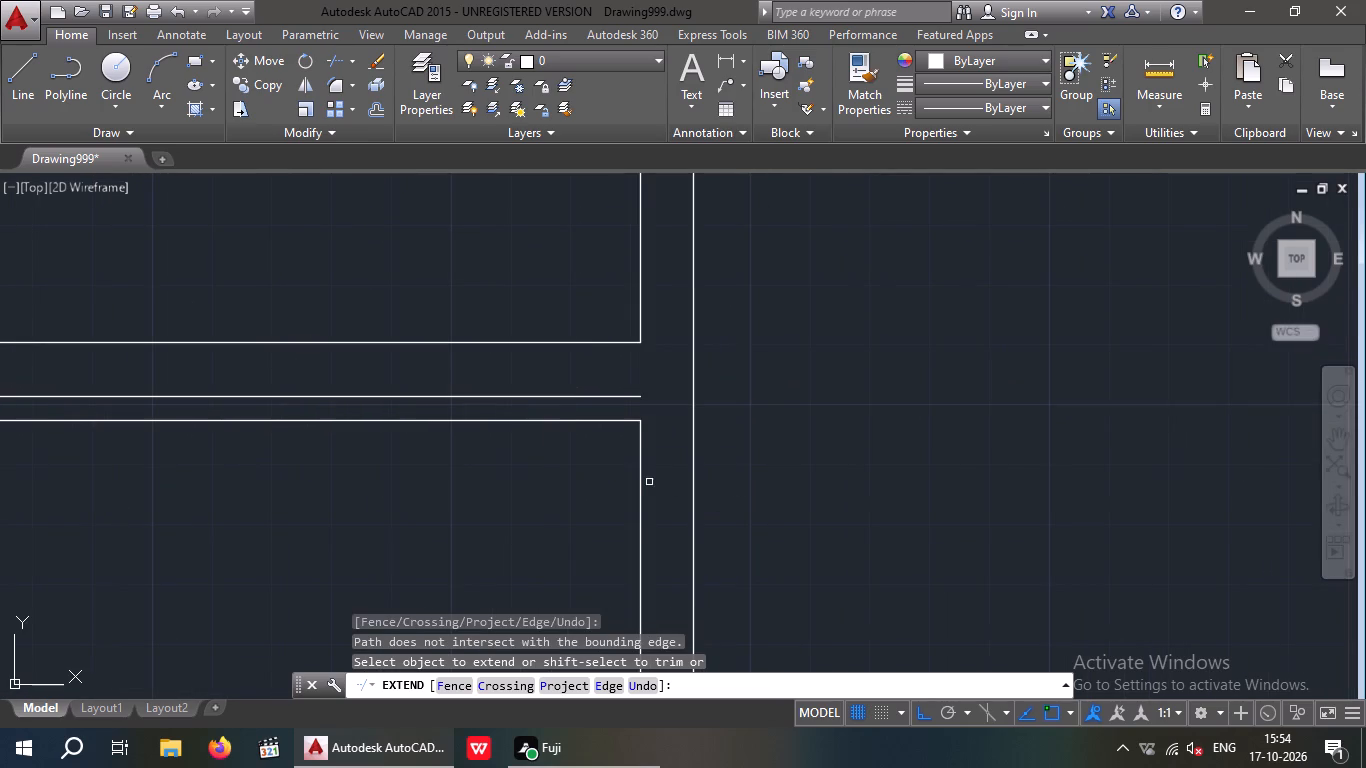
{"action": "left_click", "coordinate": [644, 475]}
{"action": "left_click", "coordinate": [636, 477]}
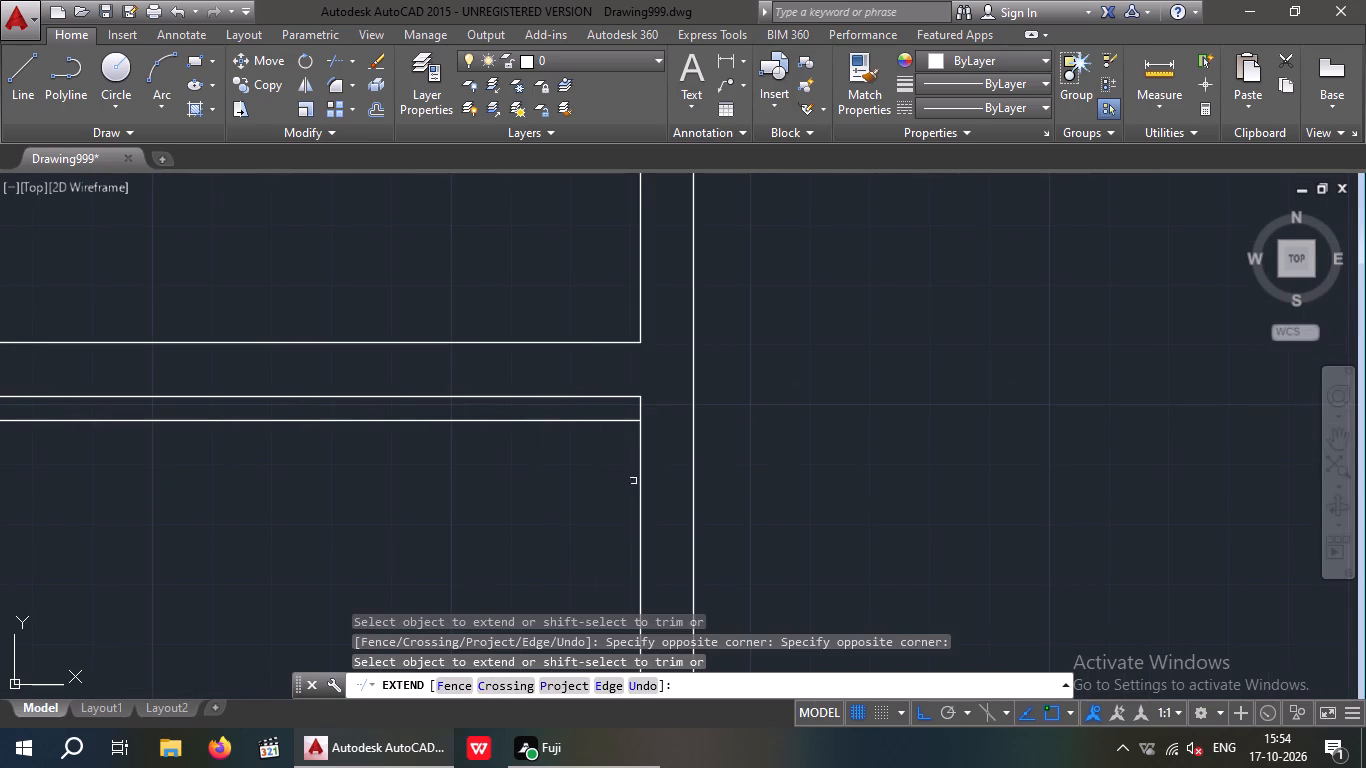
{"action": "scroll", "coordinate": [636, 482], "scroll_direction": "down", "scroll_amount": 2}
{"action": "key", "text": "Escape"}
{"action": "right_click_drag", "start_coordinate": [845, 491], "coordinate": [833, 483]}
{"action": "scroll", "coordinate": [833, 480], "scroll_direction": "down", "scroll_amount": 1}
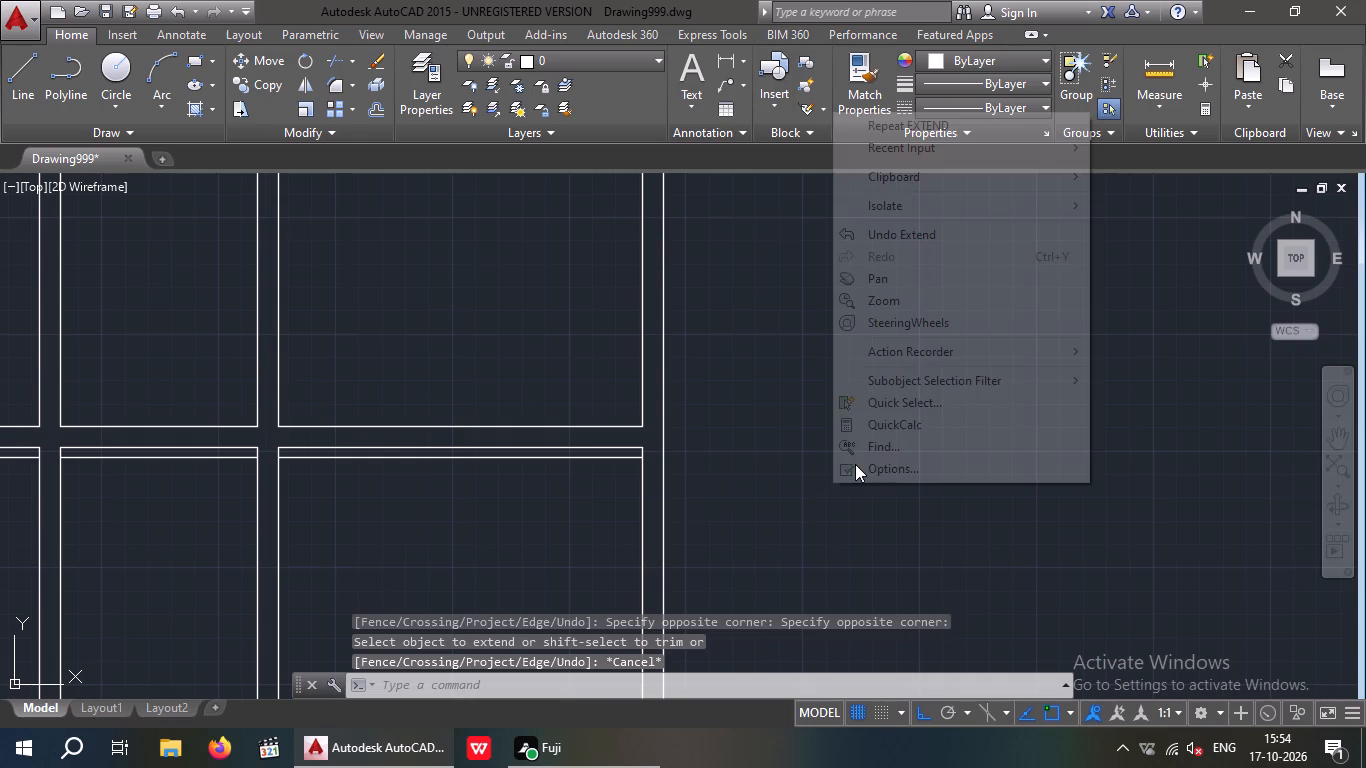
{"action": "scroll", "coordinate": [854, 465], "scroll_direction": "down", "scroll_amount": 1}
{"action": "key", "text": "Escape"}
Offset the cross wall's upper line 3' upward in the fifth, third, second and first upper rooms, skipping the narrow fourth room.
{"action": "middle_click_drag", "start_coordinate": [770, 513], "coordinate": [1013, 452]}
{"action": "scroll", "coordinate": [1022, 451], "scroll_direction": "down", "scroll_amount": 2}
{"action": "middle_click_drag", "start_coordinate": [854, 538], "coordinate": [845, 541]}
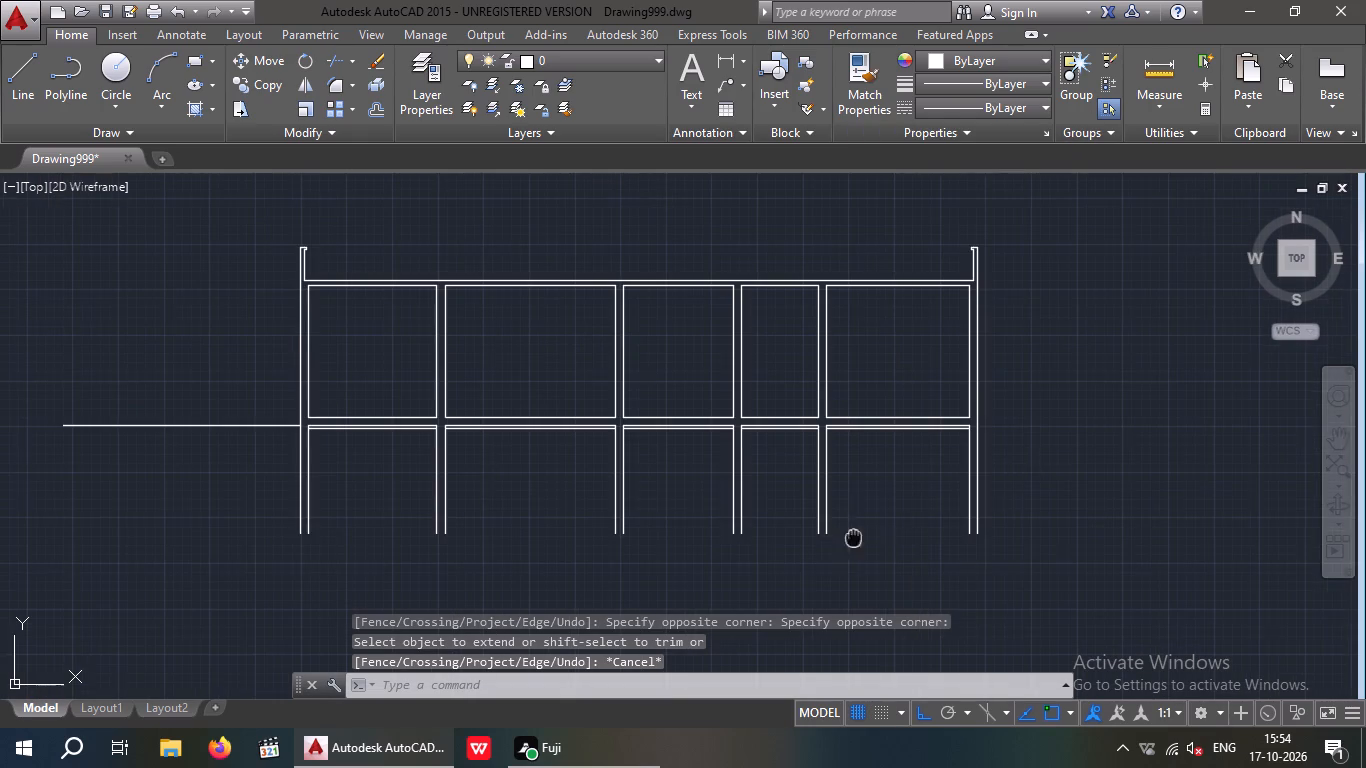
{"action": "middle_click_drag", "start_coordinate": [845, 541], "coordinate": [748, 562]}
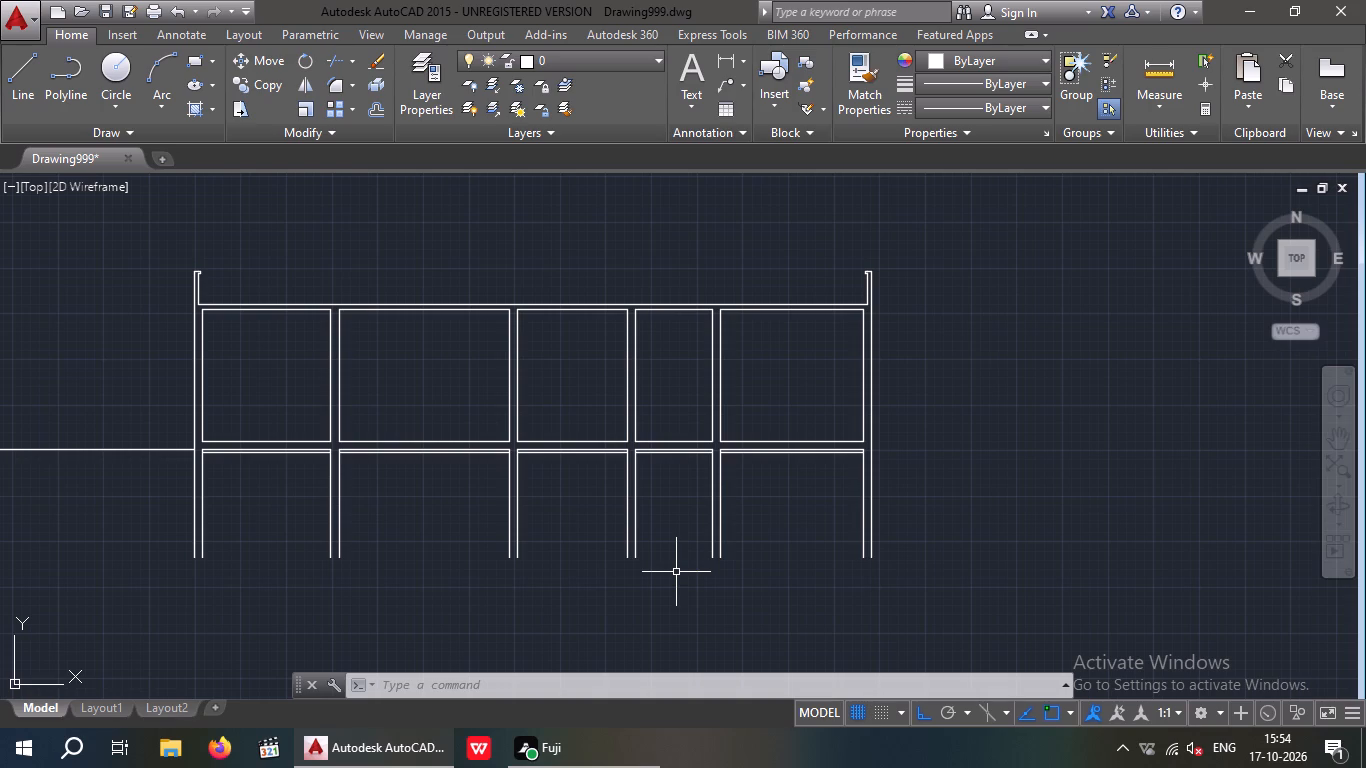
{"action": "key", "text": "Escape"}
{"action": "key", "text": "Escape"}
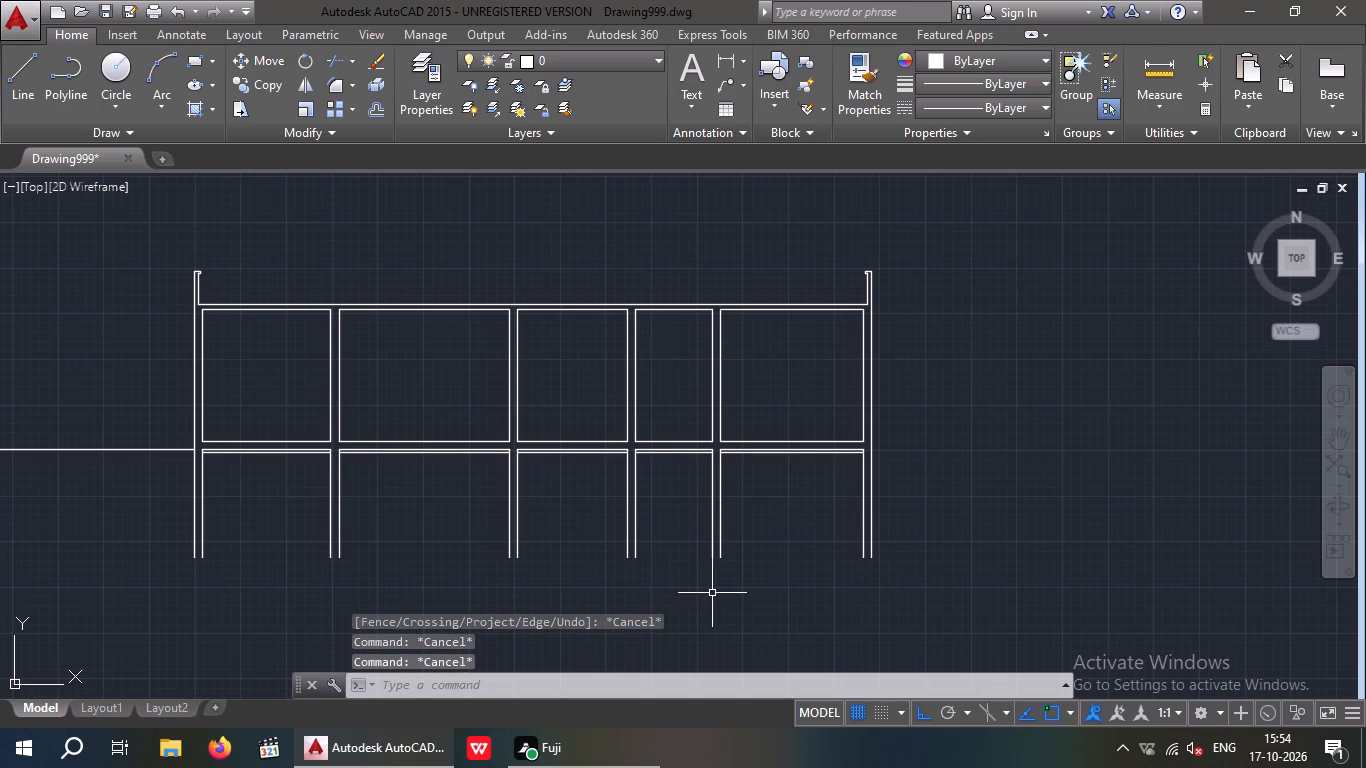
{"action": "key", "text": "o"}
{"action": "key", "text": "Return"}
{"action": "type", "text": "3'"}
{"action": "key", "text": "Return"}
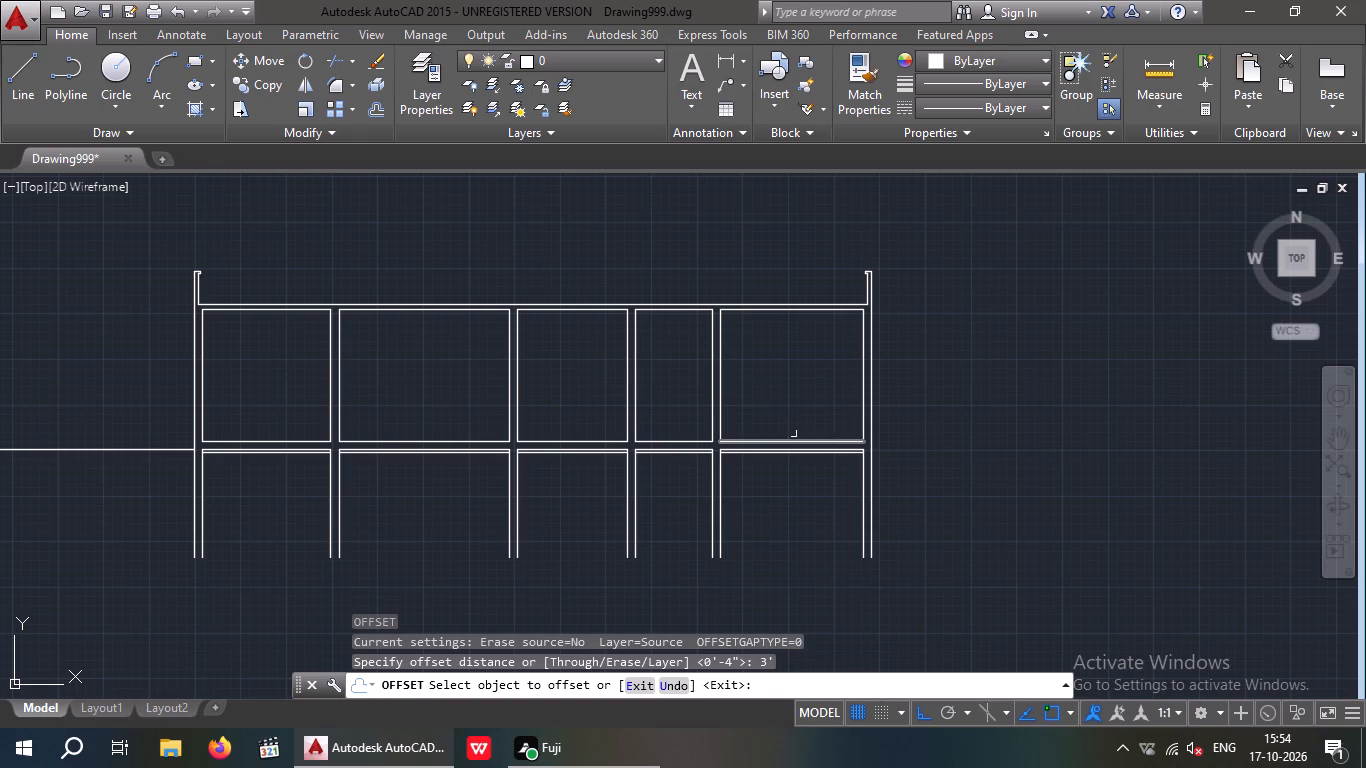
{"action": "left_click", "coordinate": [798, 441]}
{"action": "left_click", "coordinate": [795, 405]}
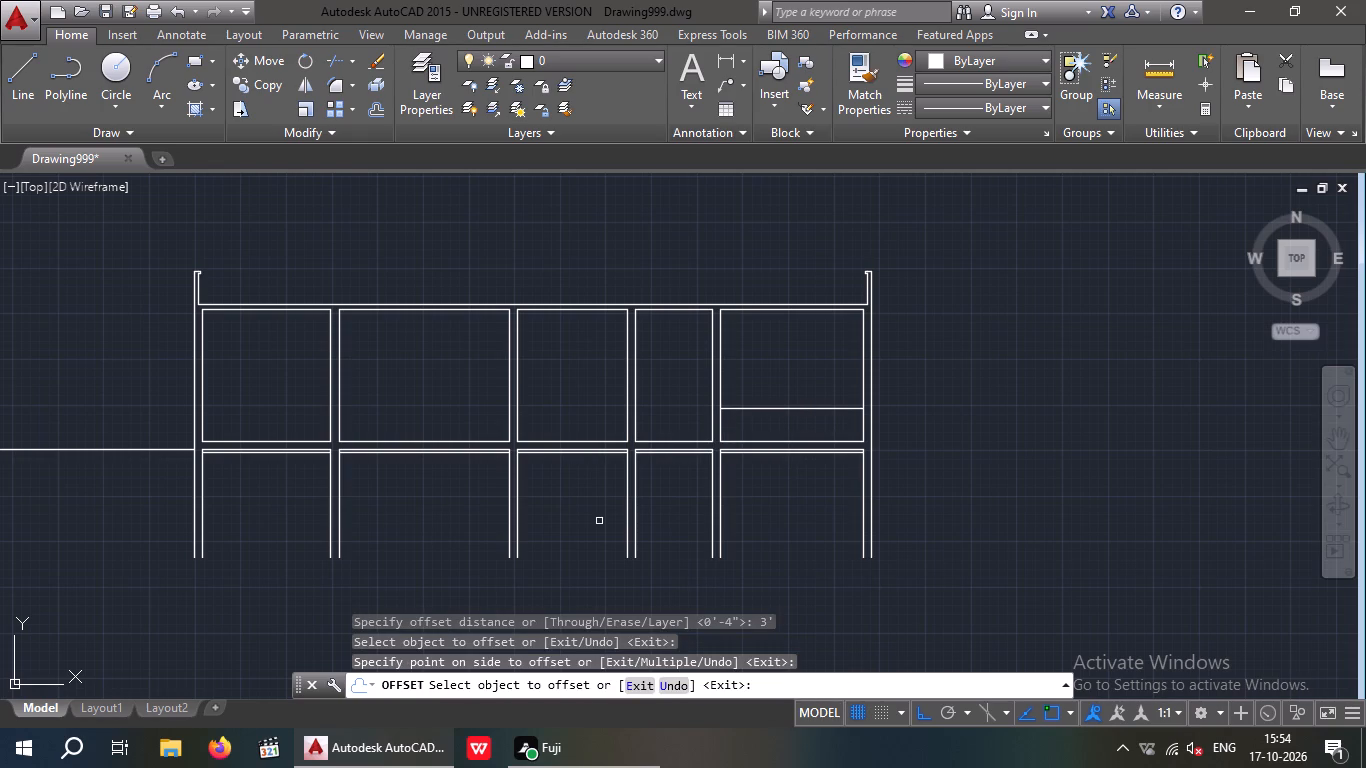
{"action": "left_click", "coordinate": [573, 443]}
{"action": "left_click", "coordinate": [581, 403]}
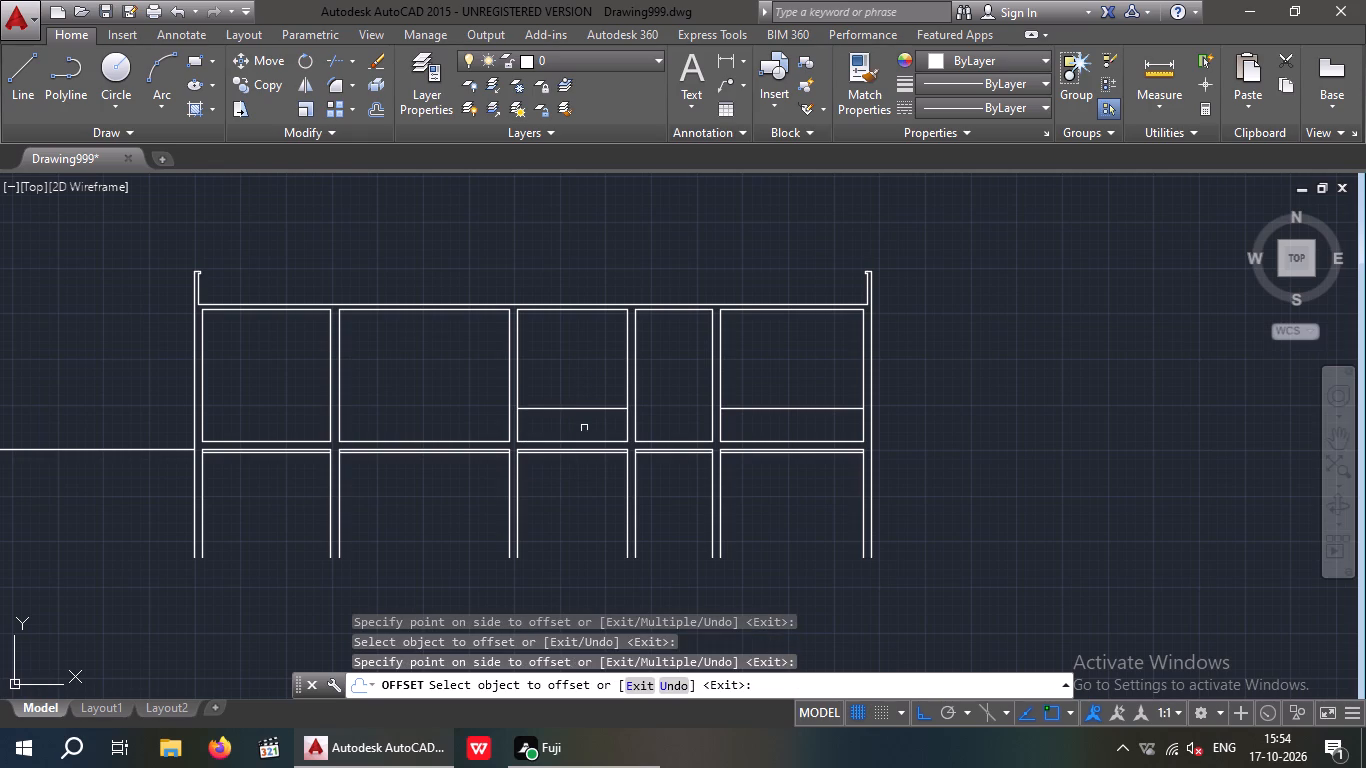
{"action": "left_click", "coordinate": [459, 440]}
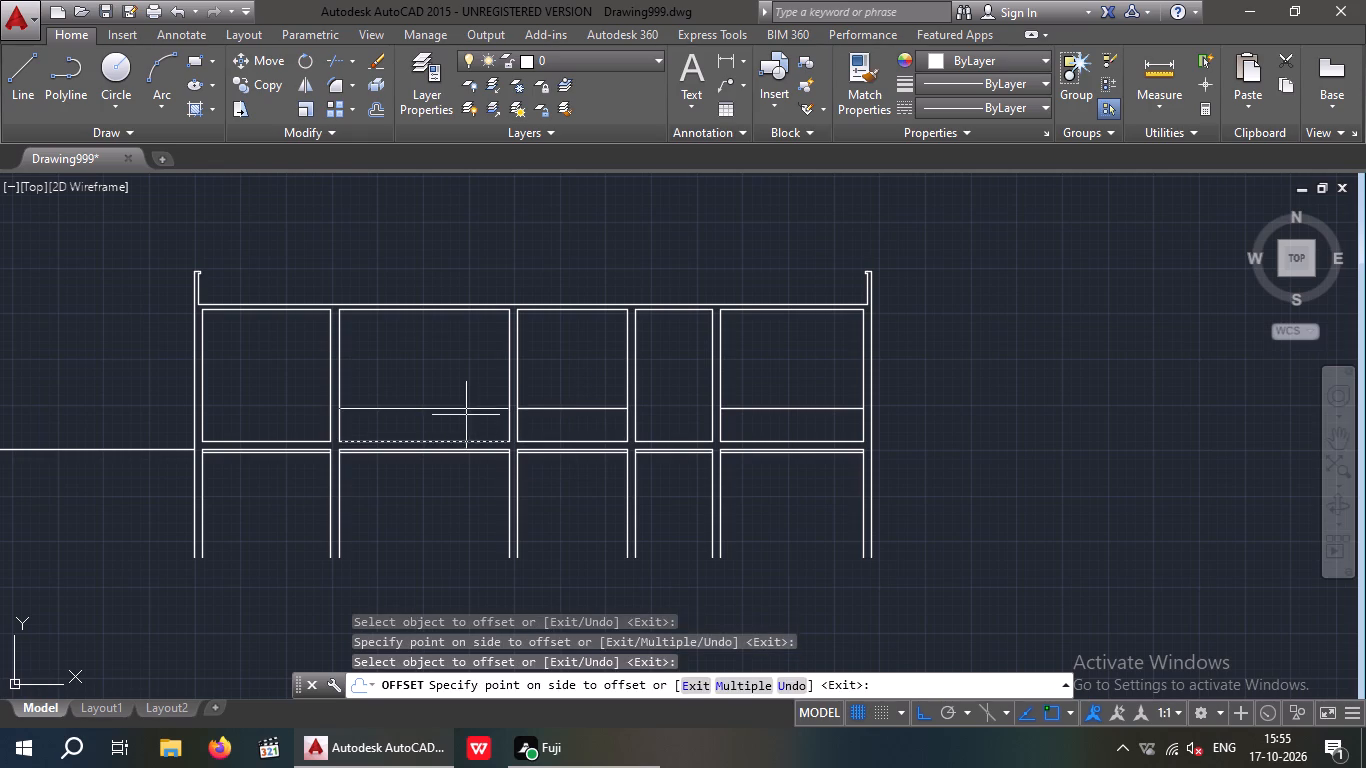
{"action": "left_click", "coordinate": [466, 415]}
{"action": "left_click", "coordinate": [275, 444]}
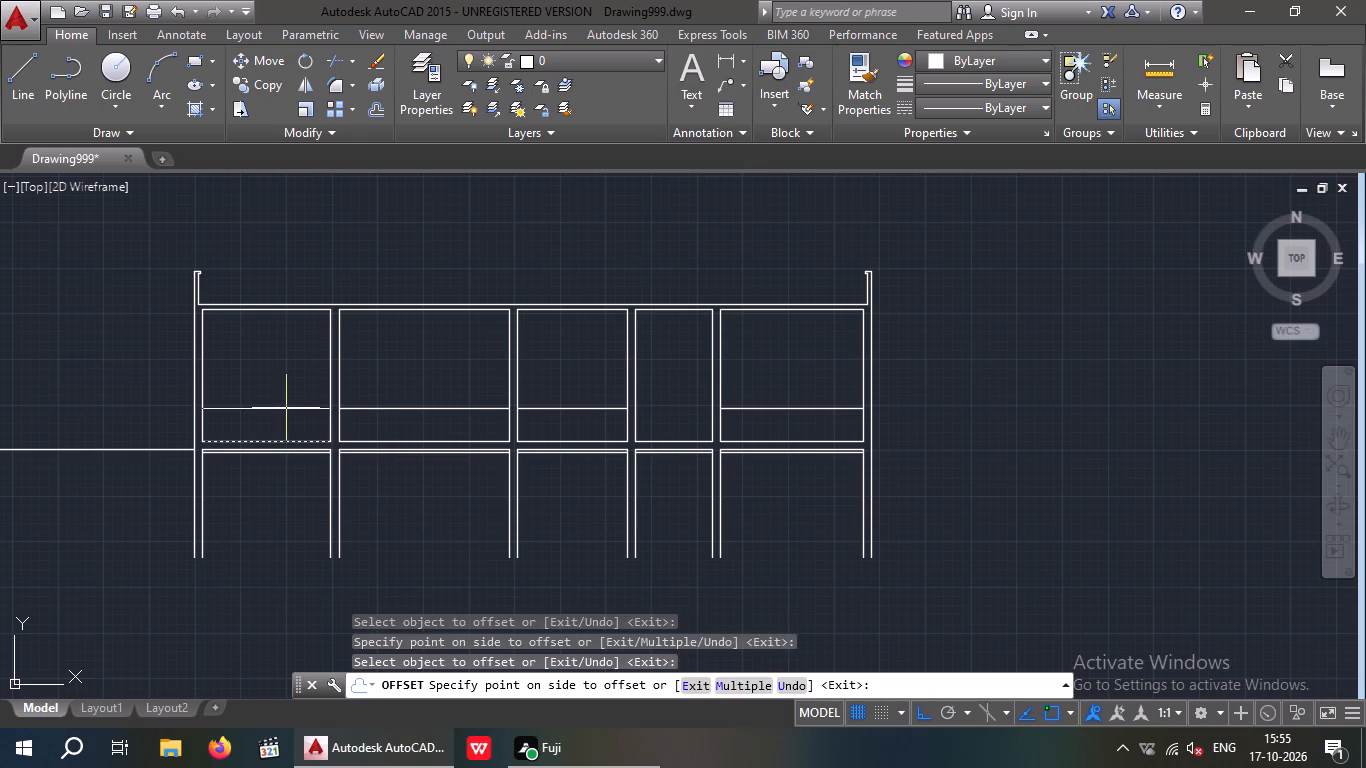
{"action": "left_click", "coordinate": [286, 408]}
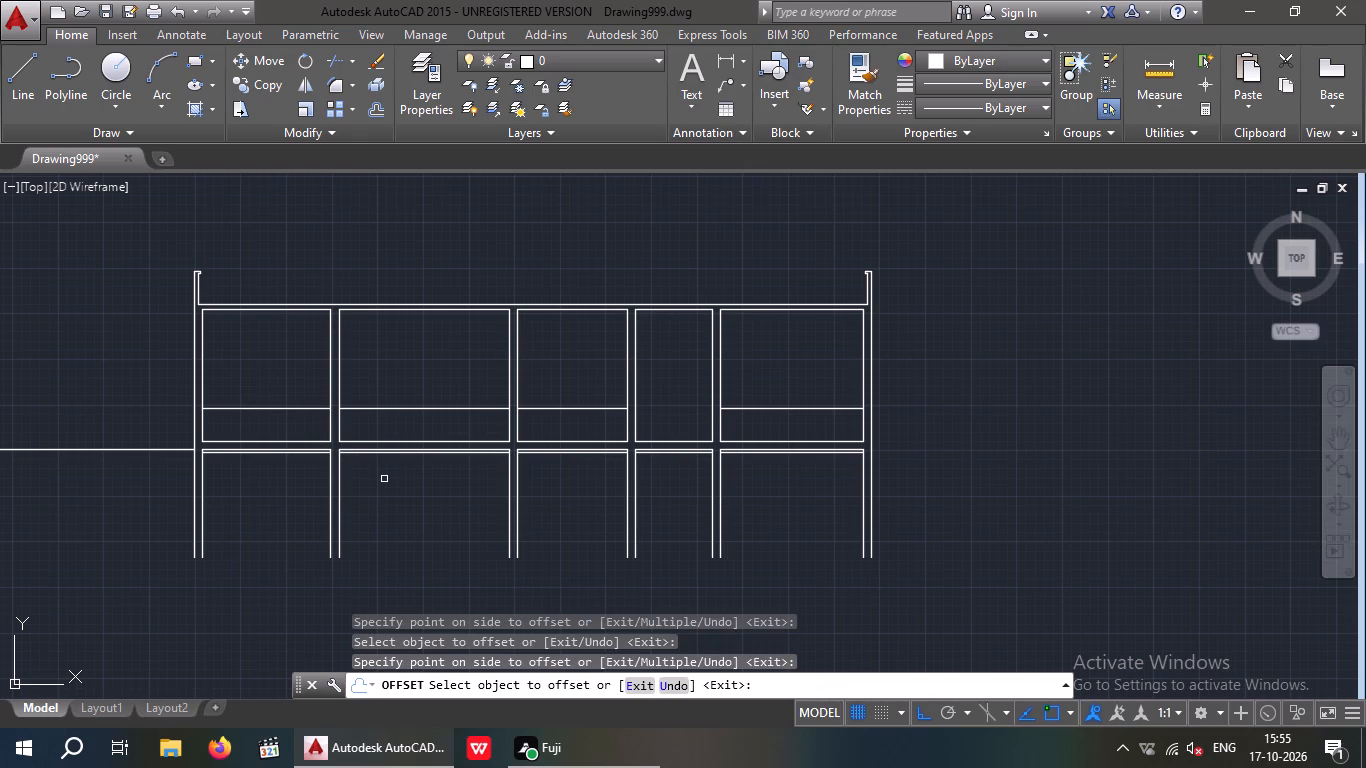
{"action": "key", "text": "Escape"}
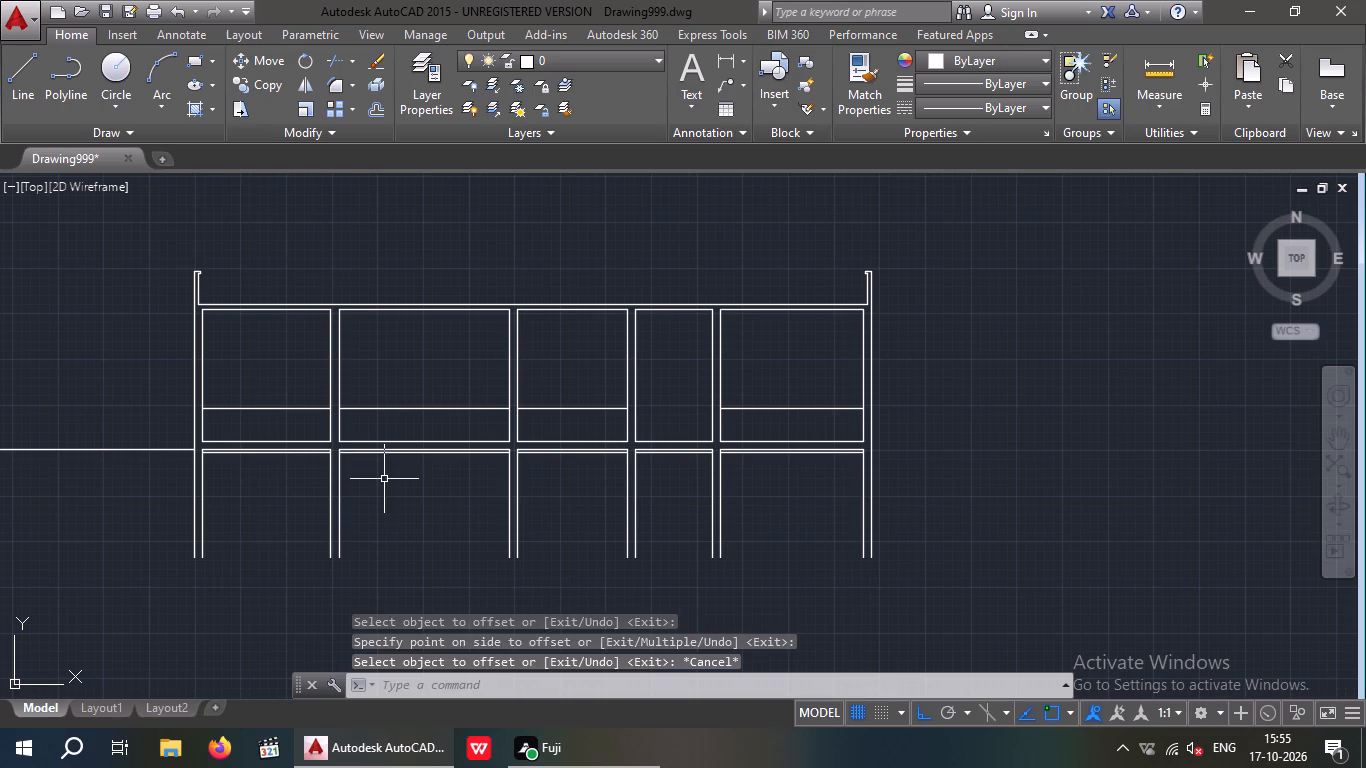
{"action": "key", "text": "Escape"}
{"action": "key", "text": "Escape"}
Save the drawing.
{"action": "key", "text": "ctrl+s"}
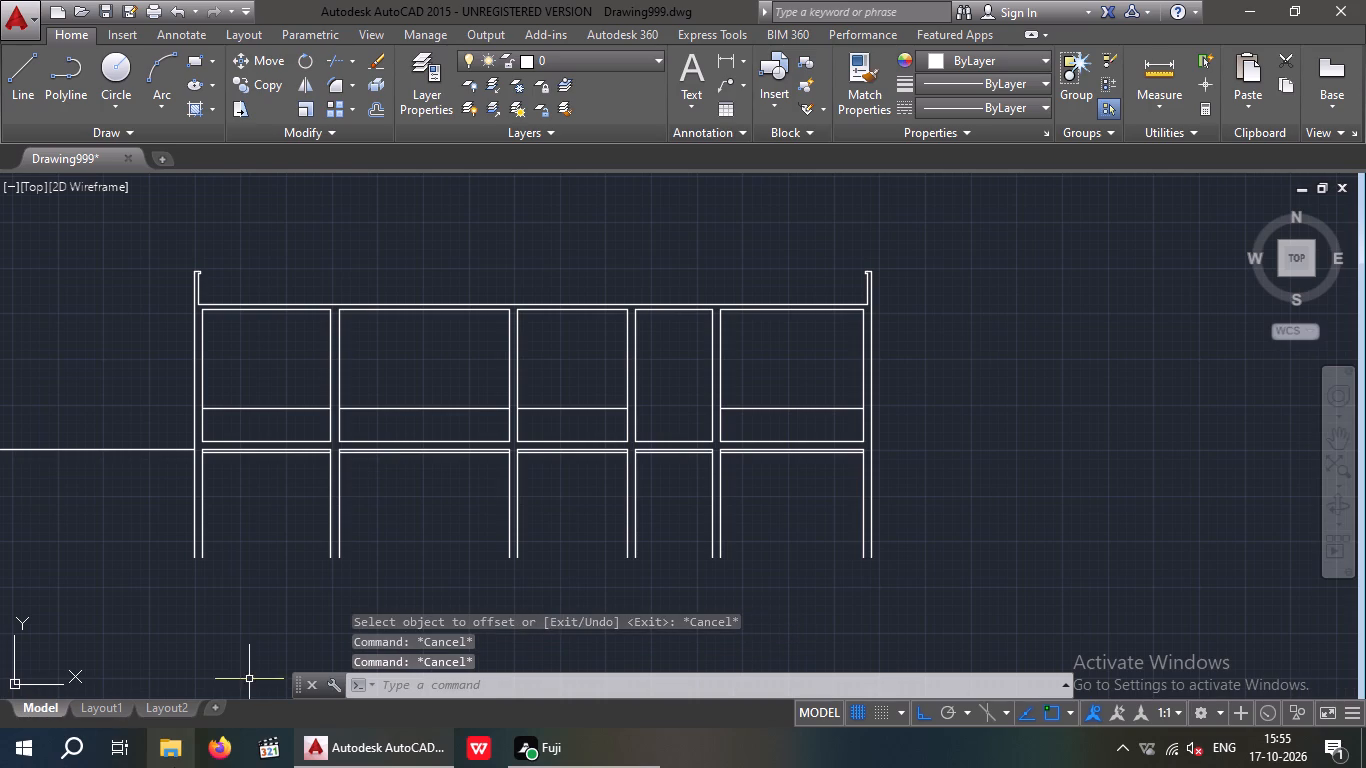
Examine the original floor plan as a reference, and return to the upper rooms of the new plan.
{"action": "scroll", "coordinate": [512, 385], "scroll_direction": "down", "scroll_amount": 3}
{"action": "scroll", "coordinate": [122, 336], "scroll_direction": "up", "scroll_amount": 2}
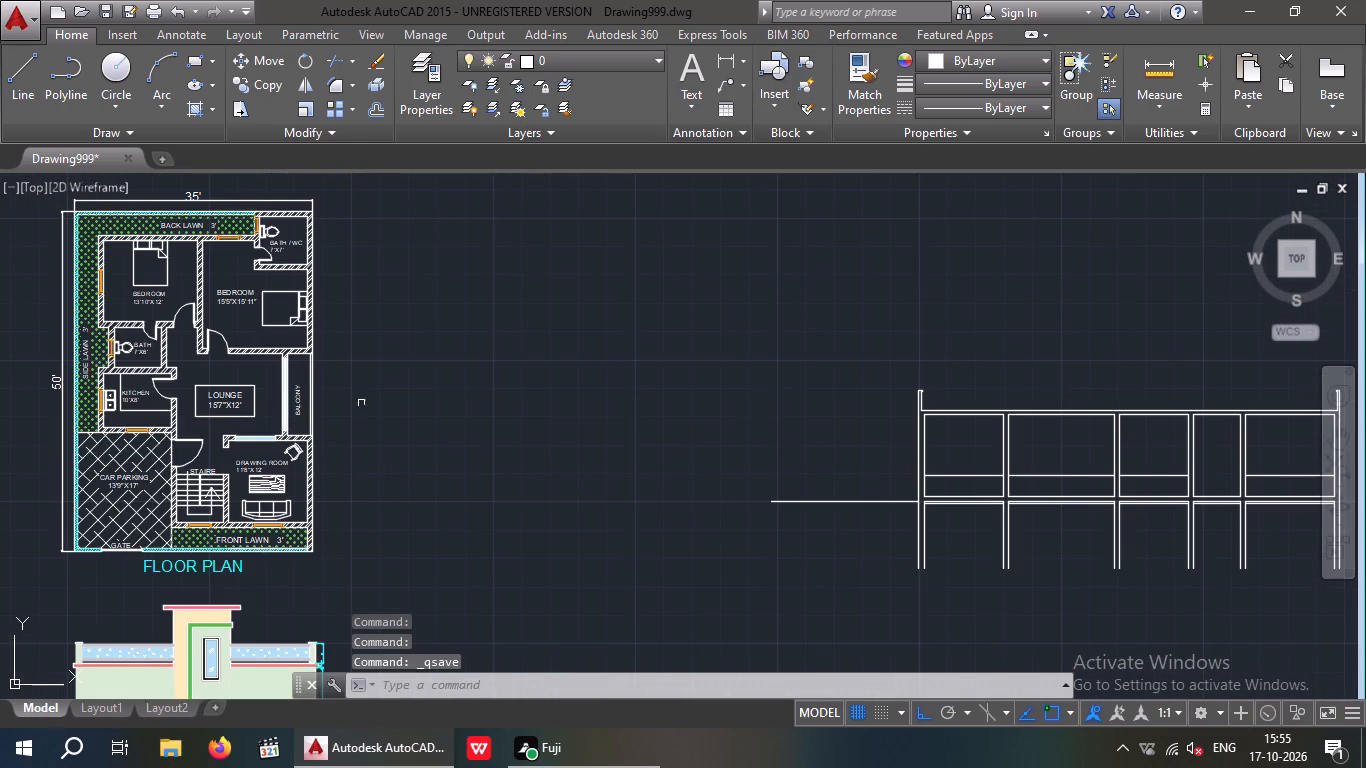
{"action": "middle_click_drag", "start_coordinate": [535, 433], "coordinate": [679, 382]}
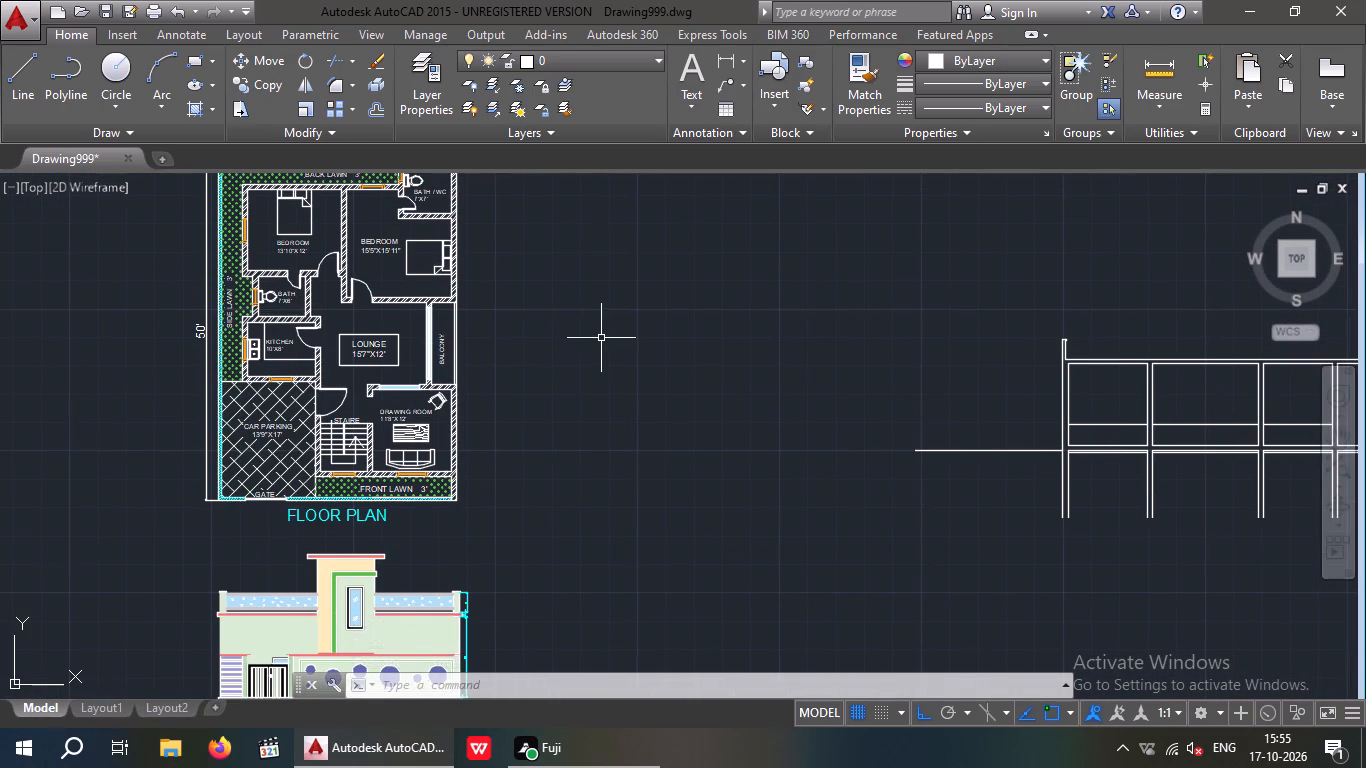
{"action": "middle_click_drag", "start_coordinate": [533, 351], "coordinate": [455, 361]}
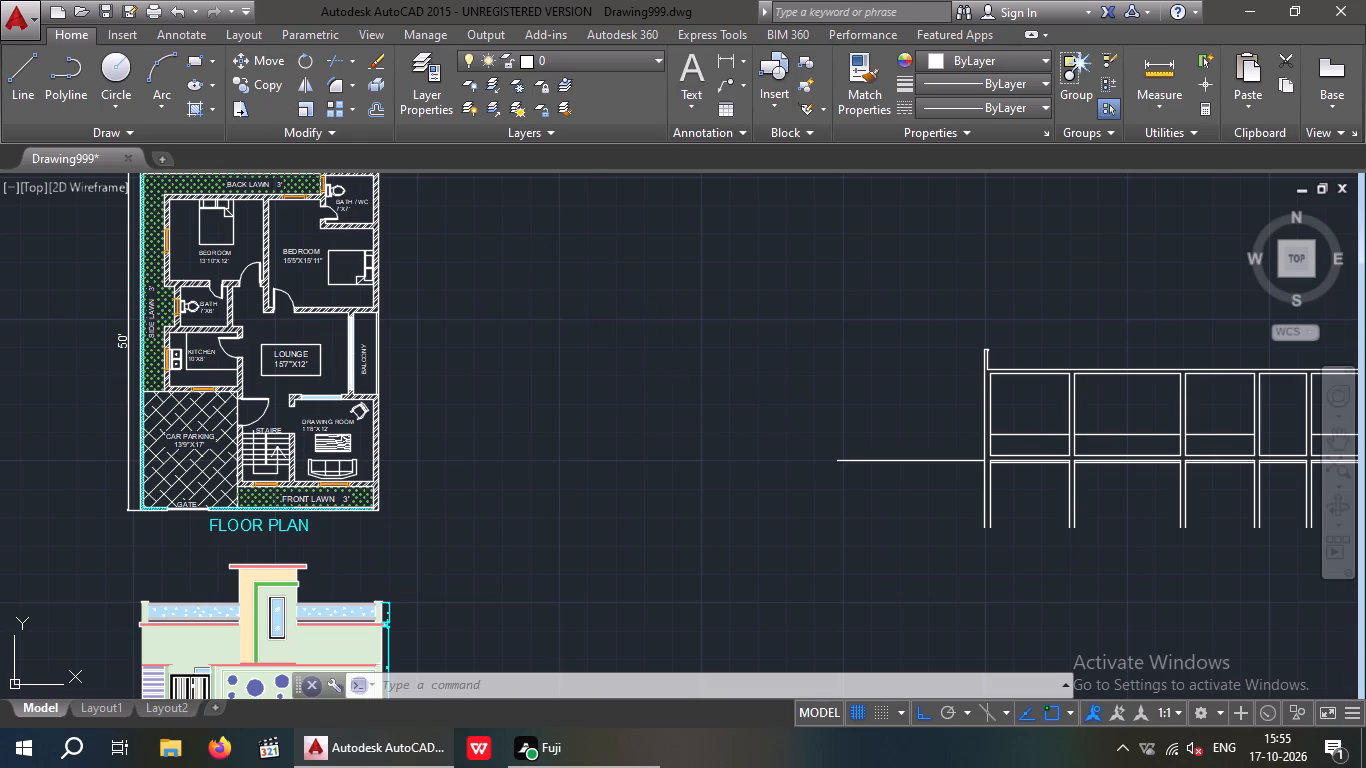
{"action": "middle_click_drag", "start_coordinate": [744, 528], "coordinate": [344, 493]}
{"action": "middle_click_drag", "start_coordinate": [849, 568], "coordinate": [669, 600]}
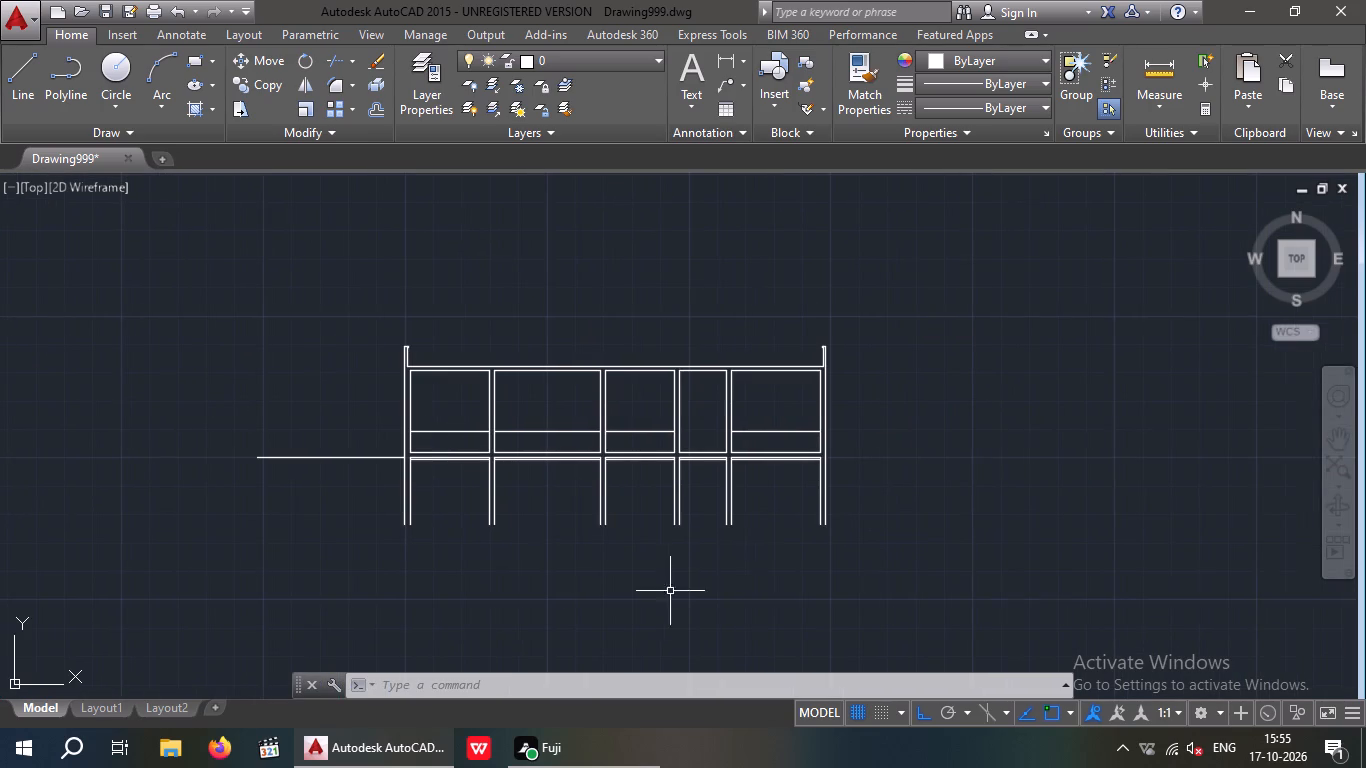
{"action": "scroll", "coordinate": [706, 463], "scroll_direction": "up", "scroll_amount": 3}
{"action": "scroll", "coordinate": [703, 482], "scroll_direction": "down", "scroll_amount": 1}
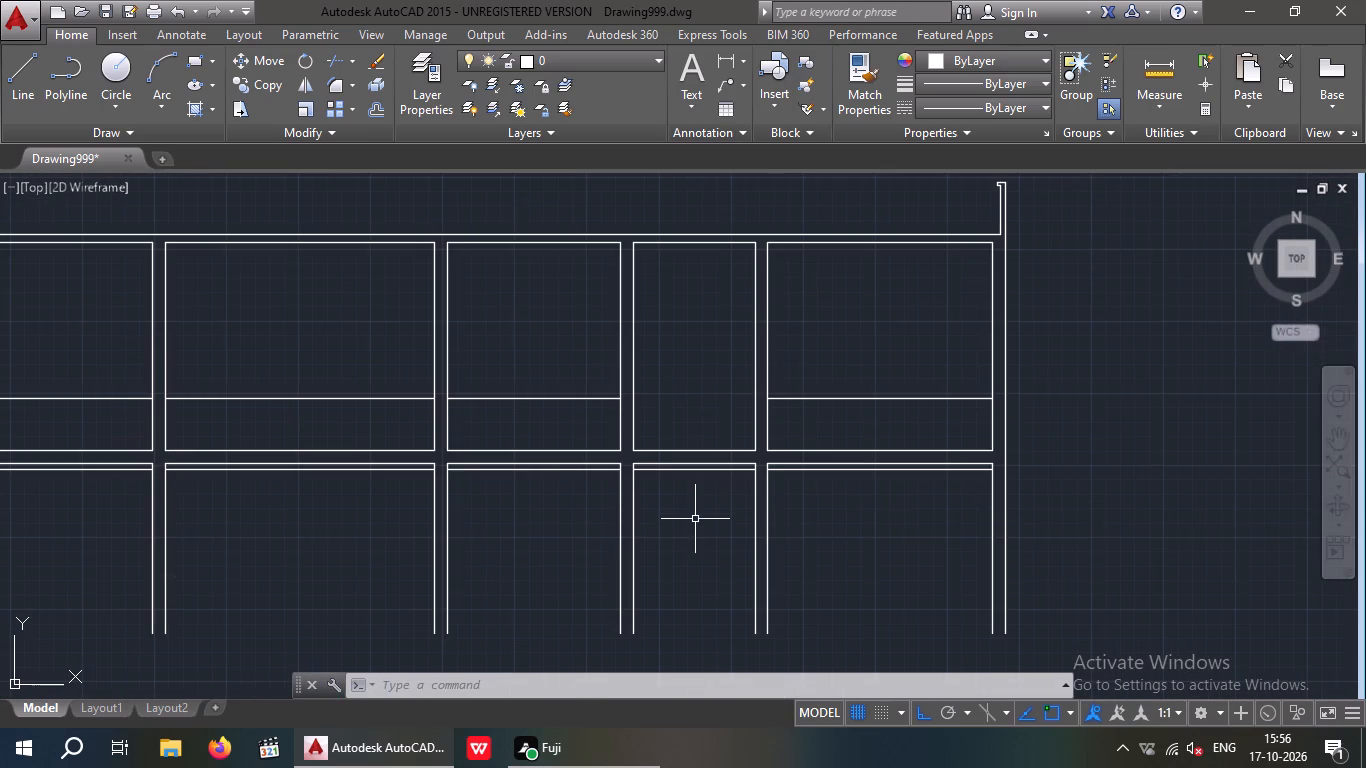
{"action": "middle_click_drag", "start_coordinate": [695, 520], "coordinate": [762, 551]}
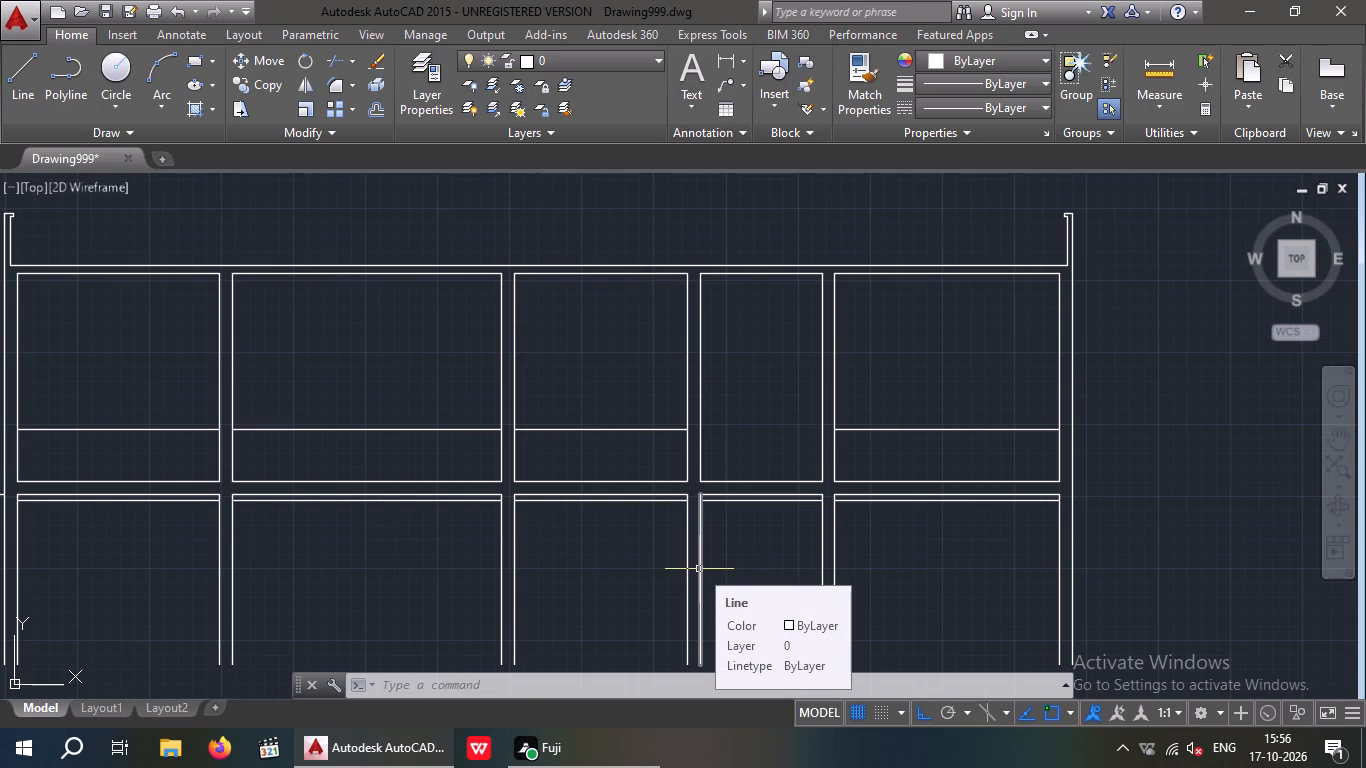
Offset the line 3' above the cross wall by 3" upward in the fifth, third, second and first upper rooms.
{"action": "key", "text": "Escape"}
{"action": "key", "text": "Escape"}
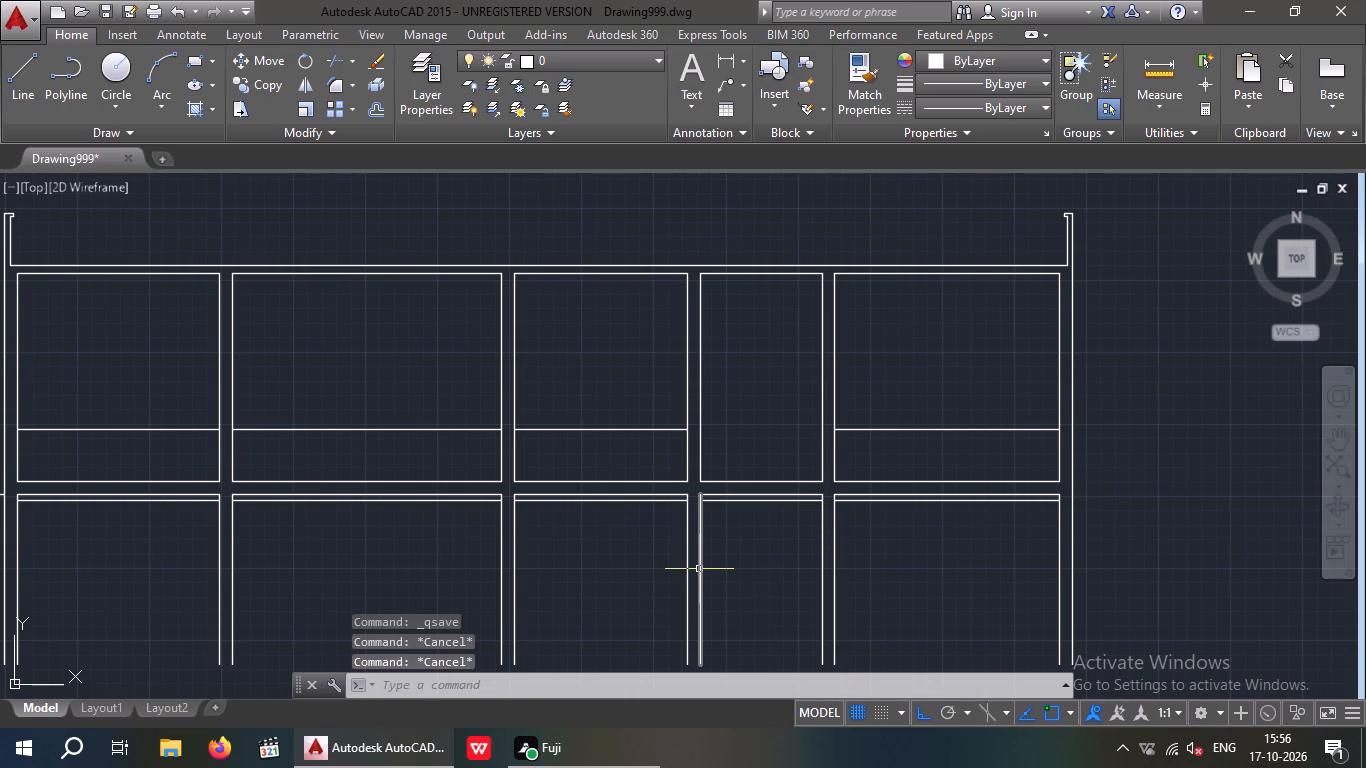
{"action": "key", "text": "o"}
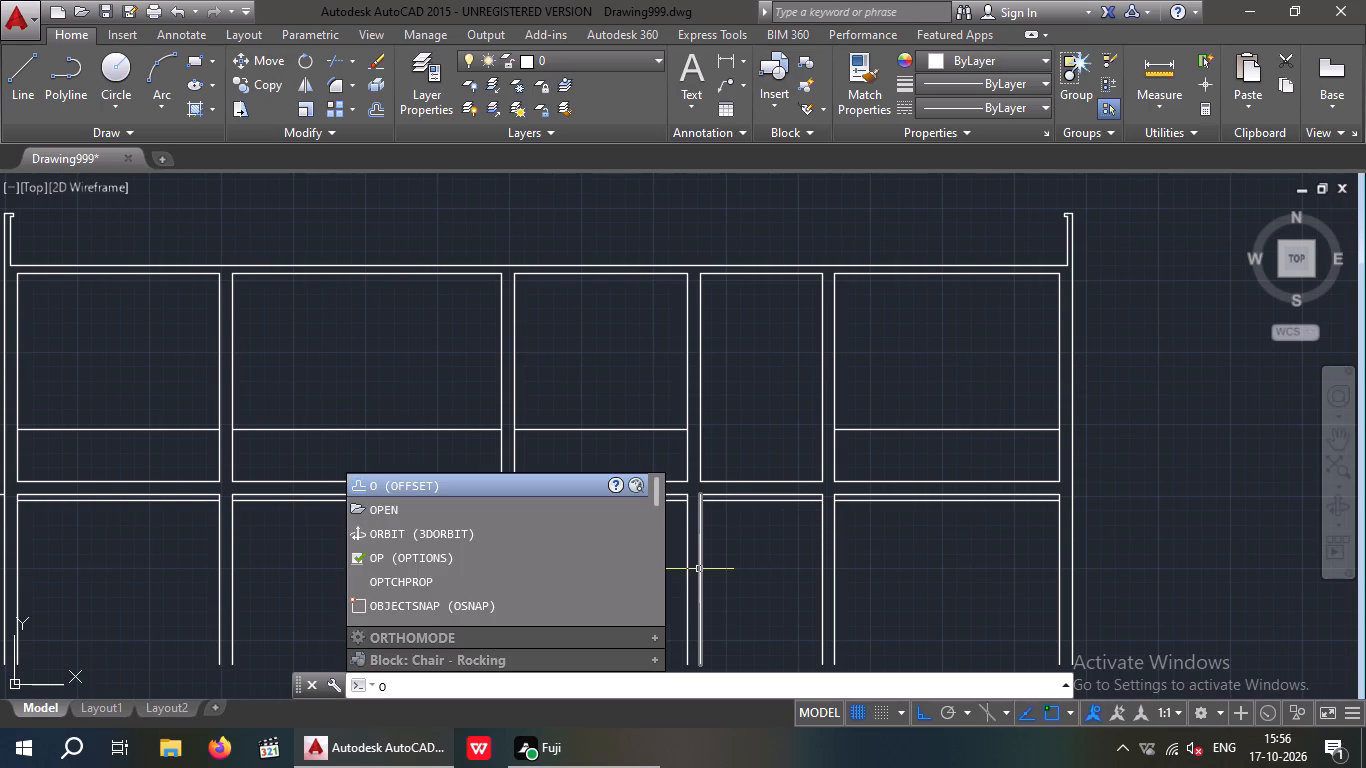
{"action": "key", "text": "Return"}
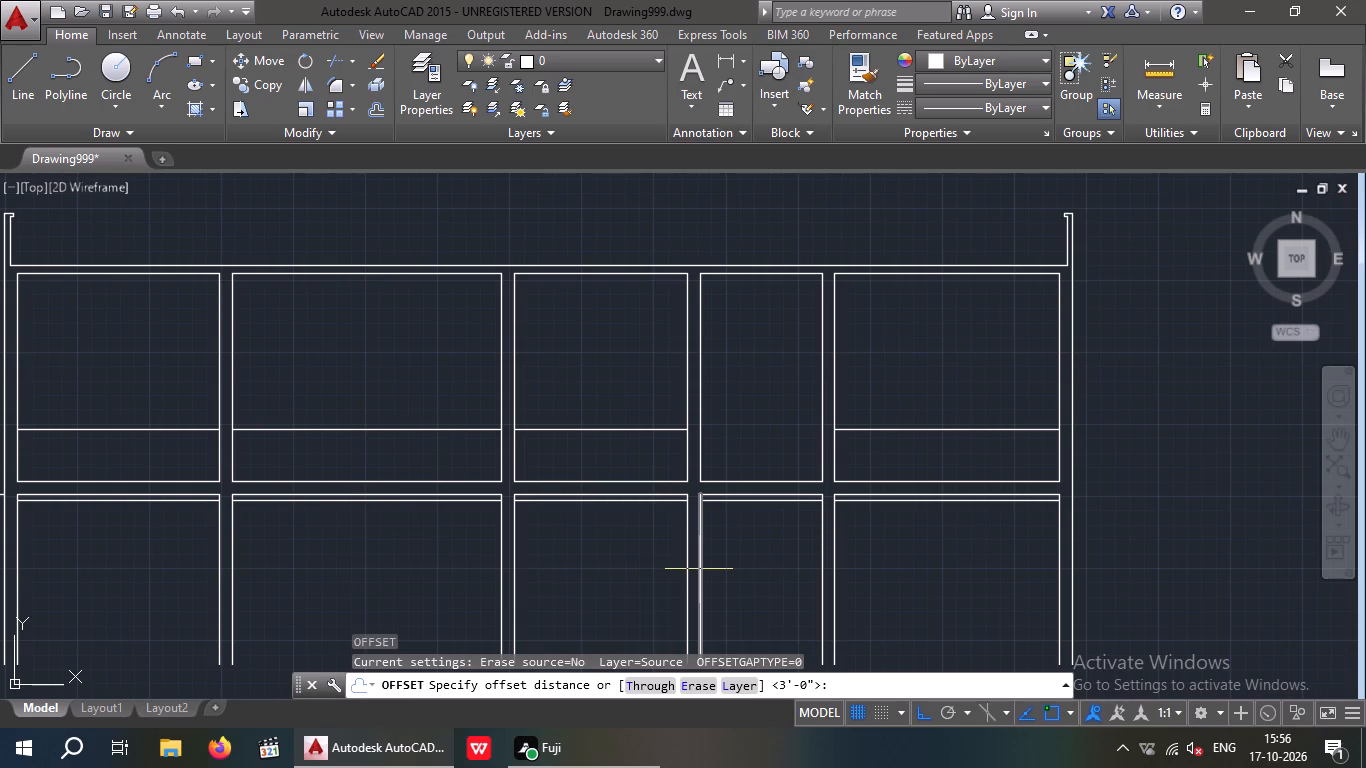
{"action": "key", "text": "3"}
{"action": "key", "text": "shift+quotedbl"}
{"action": "key", "text": "Return"}
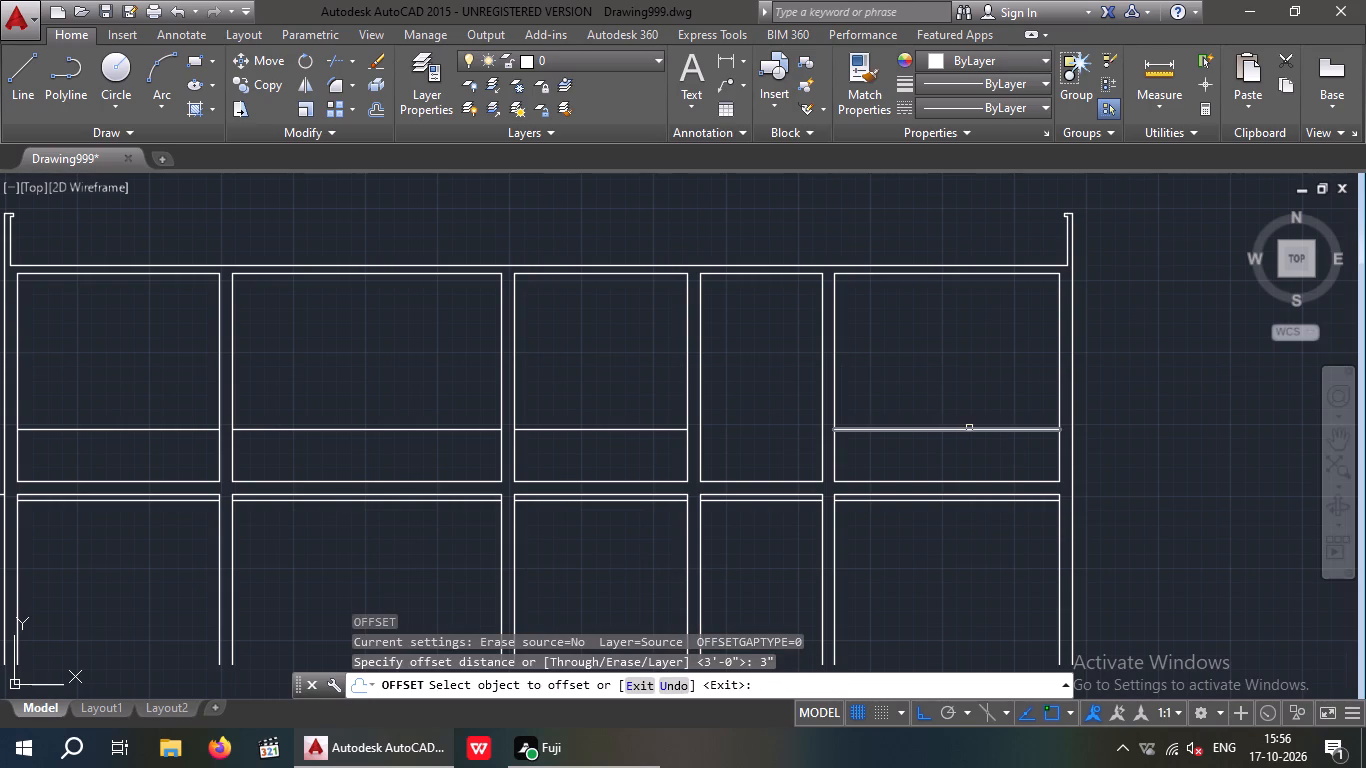
{"action": "left_click", "coordinate": [969, 431]}
{"action": "left_click", "coordinate": [963, 374]}
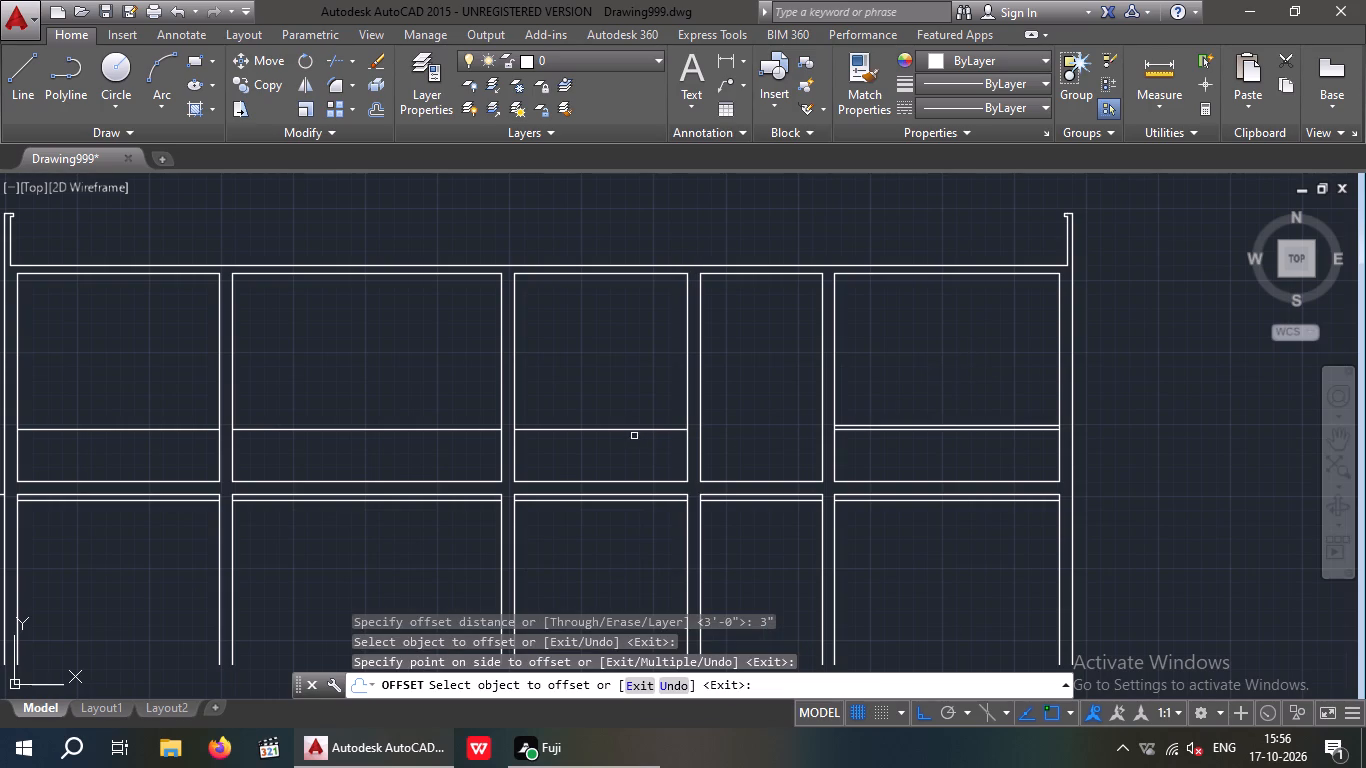
{"action": "left_click", "coordinate": [622, 431]}
{"action": "left_click", "coordinate": [628, 389]}
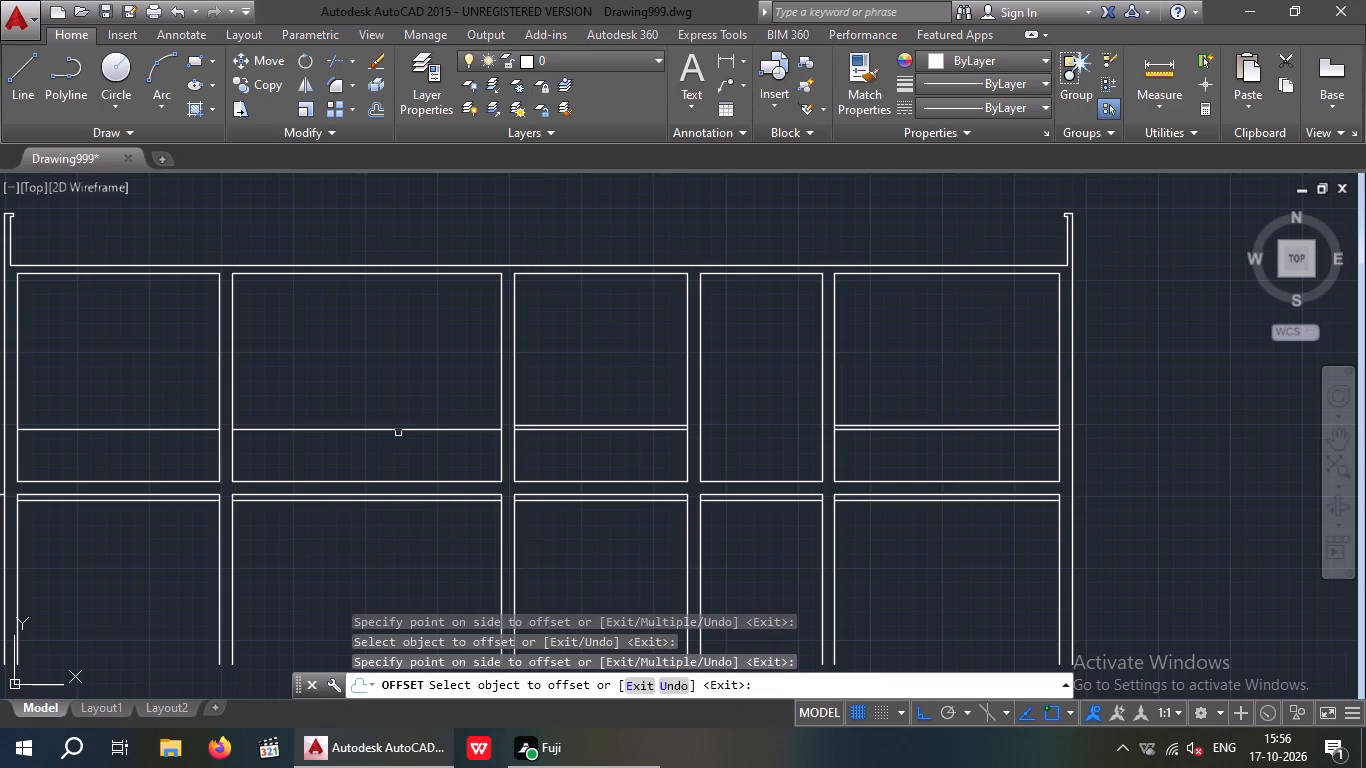
{"action": "left_click", "coordinate": [400, 430]}
{"action": "left_click", "coordinate": [413, 393]}
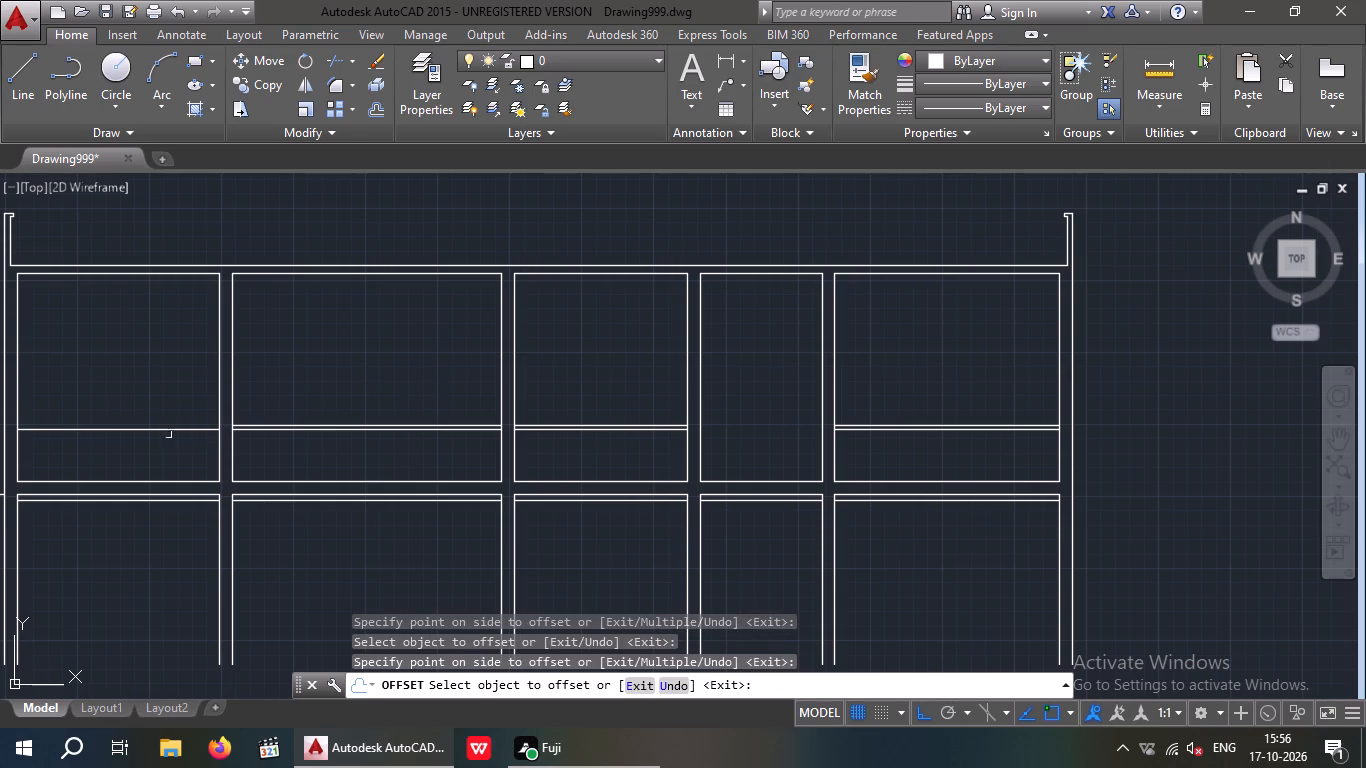
{"action": "left_click", "coordinate": [172, 432]}
{"action": "left_click", "coordinate": [189, 381]}
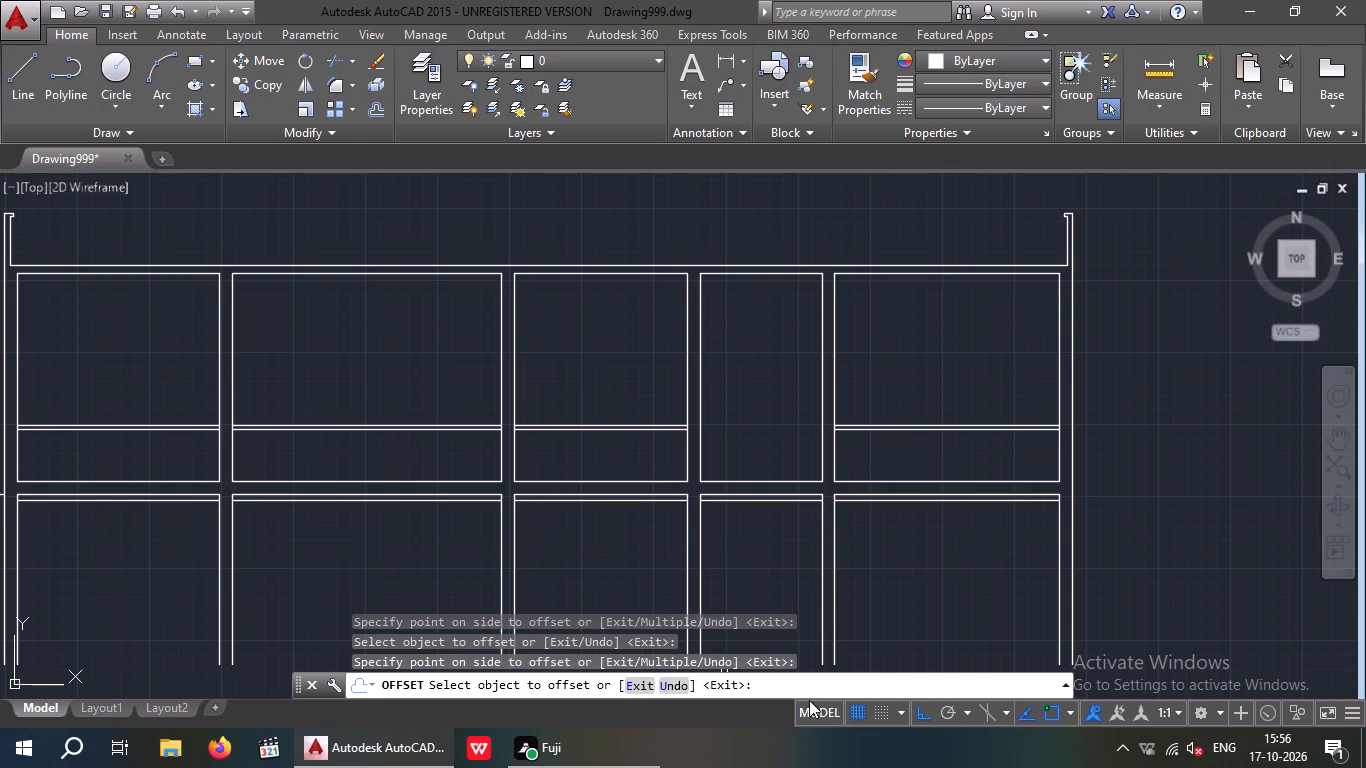
Examine the original floor plan as a reference, and return to the fifth upper room of the new plan.
{"action": "scroll", "coordinate": [962, 490], "scroll_direction": "down", "scroll_amount": 2}
{"action": "middle_click_drag", "start_coordinate": [907, 527], "coordinate": [805, 589]}
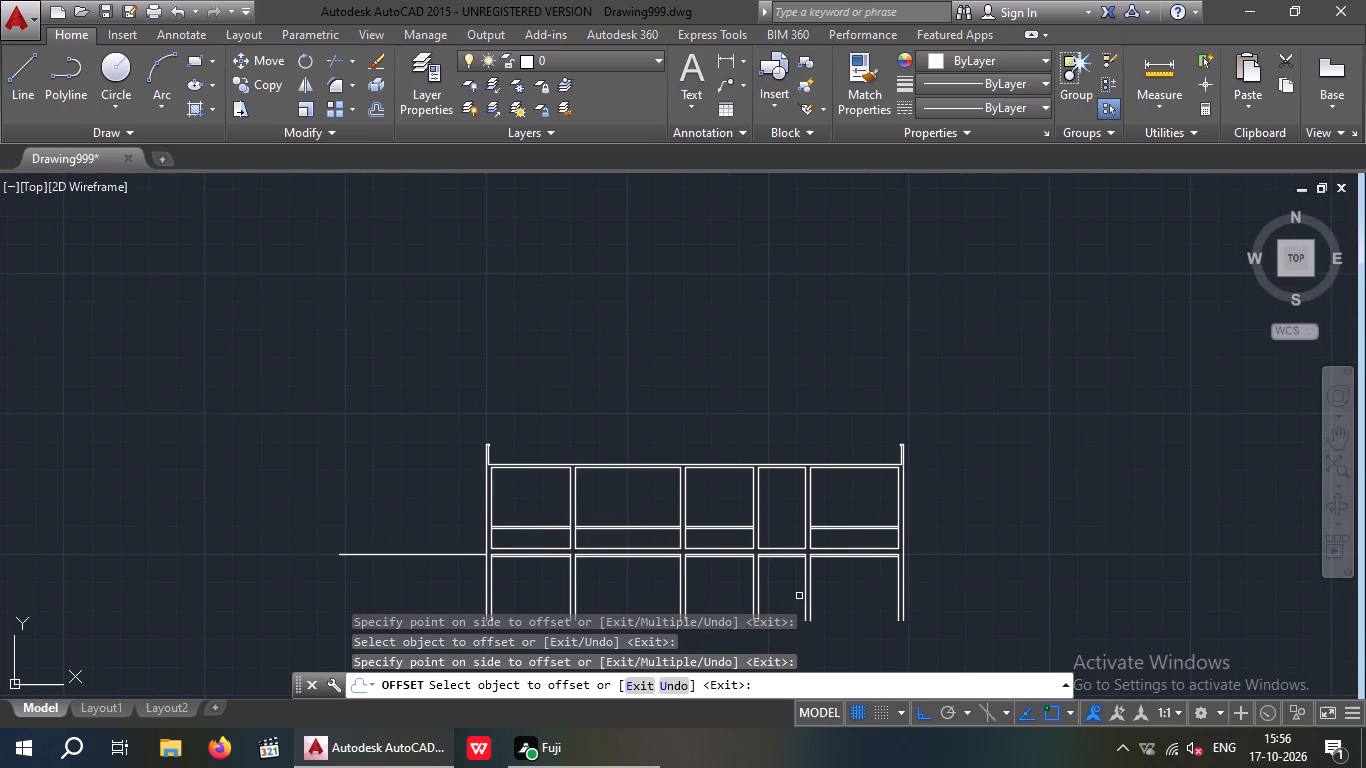
{"action": "middle_click_drag", "start_coordinate": [828, 597], "coordinate": [880, 547]}
{"action": "scroll", "coordinate": [882, 545], "scroll_direction": "down", "scroll_amount": 1}
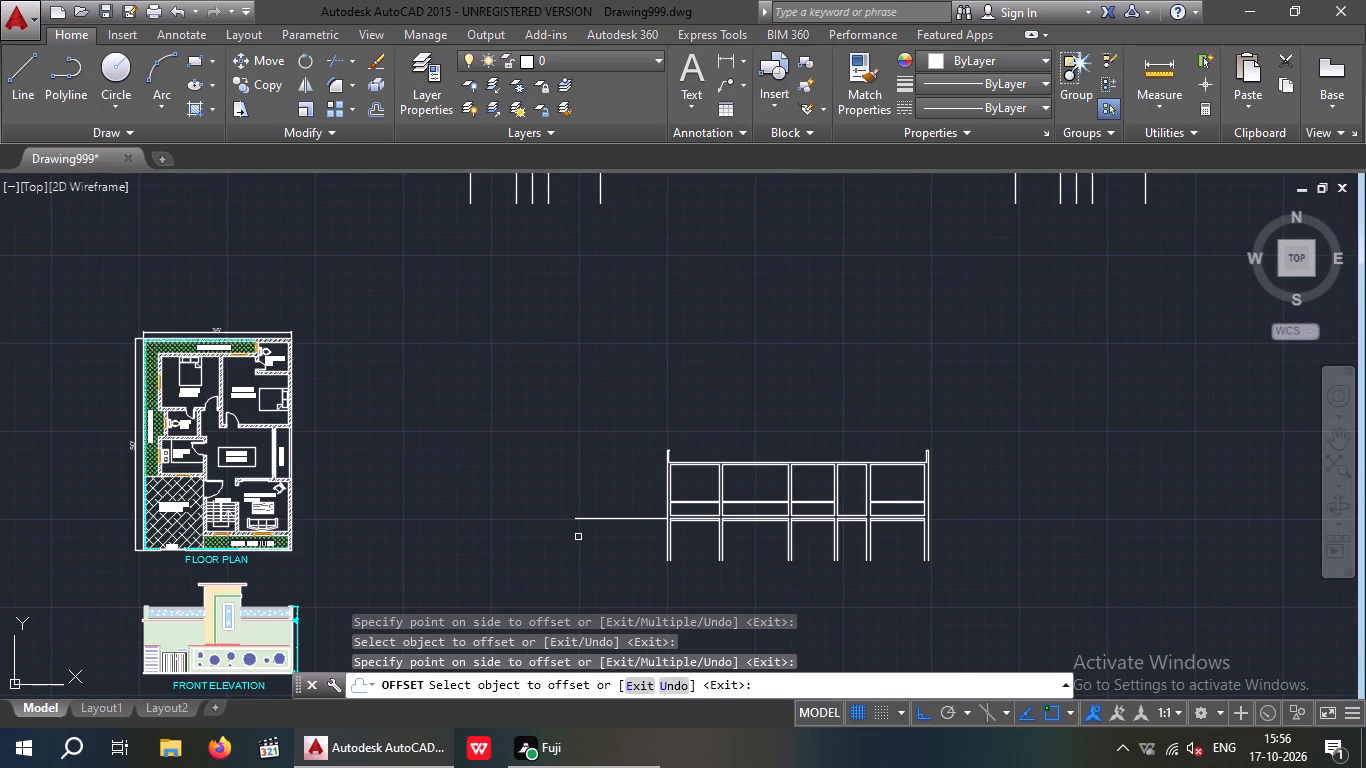
{"action": "scroll", "coordinate": [216, 457], "scroll_direction": "up", "scroll_amount": 1}
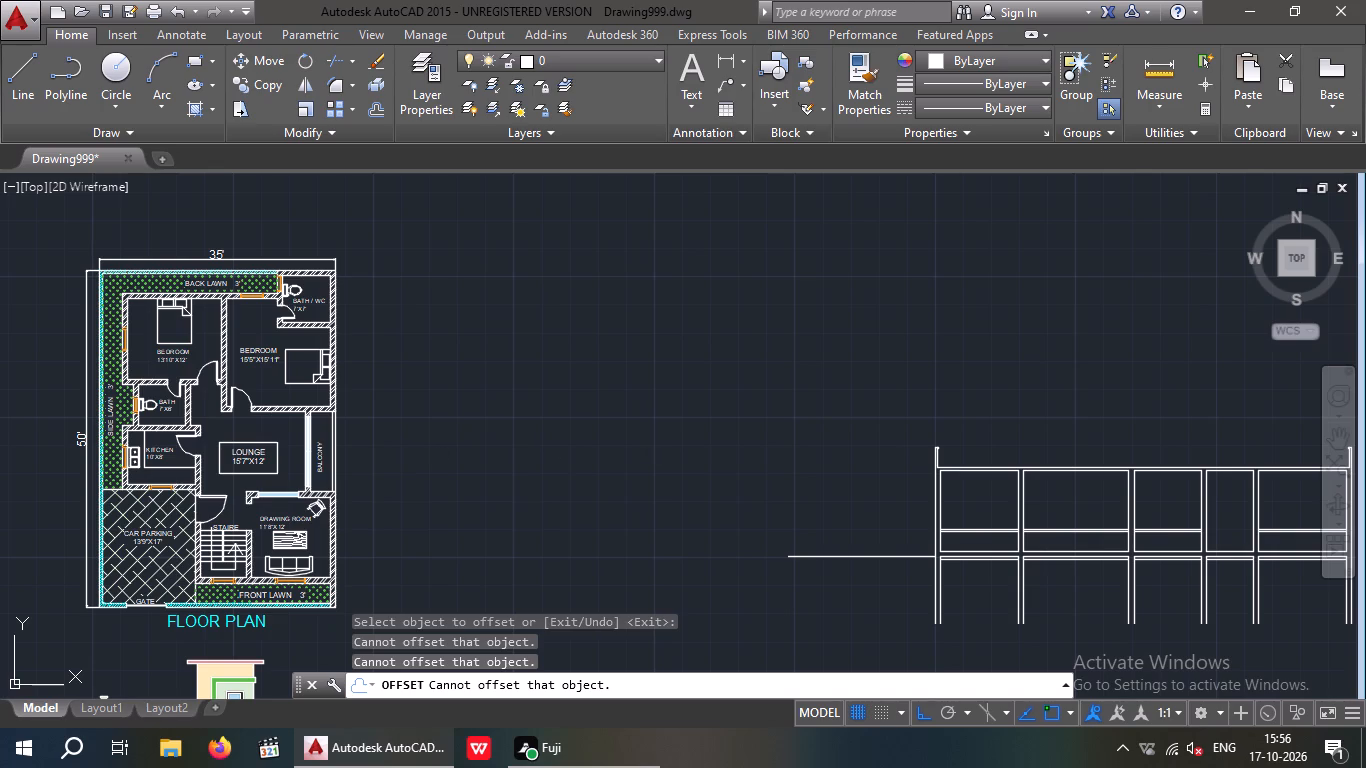
{"action": "key", "text": "Escape"}
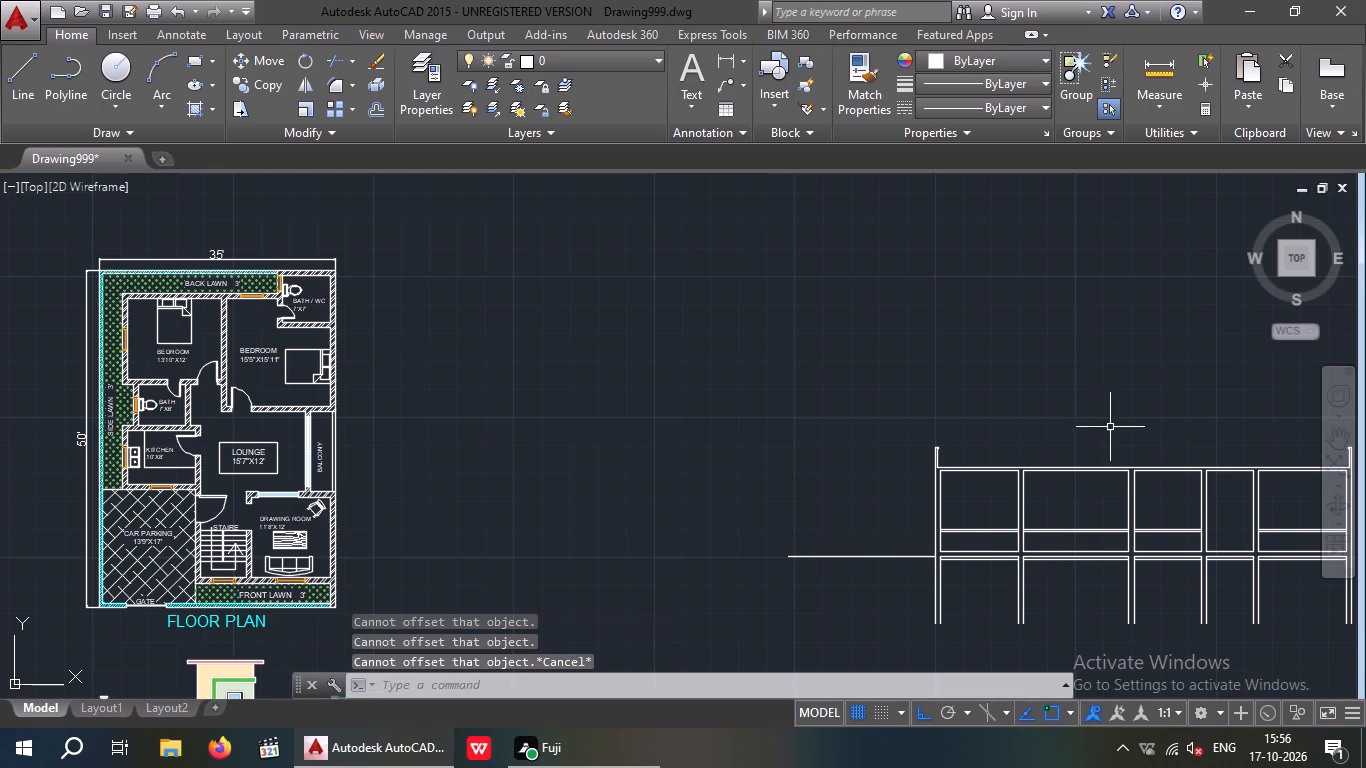
{"action": "middle_click", "coordinate": [799, 415]}
{"action": "middle_click_drag", "start_coordinate": [1153, 415], "coordinate": [779, 405]}
{"action": "scroll", "coordinate": [932, 506], "scroll_direction": "up", "scroll_amount": 3}
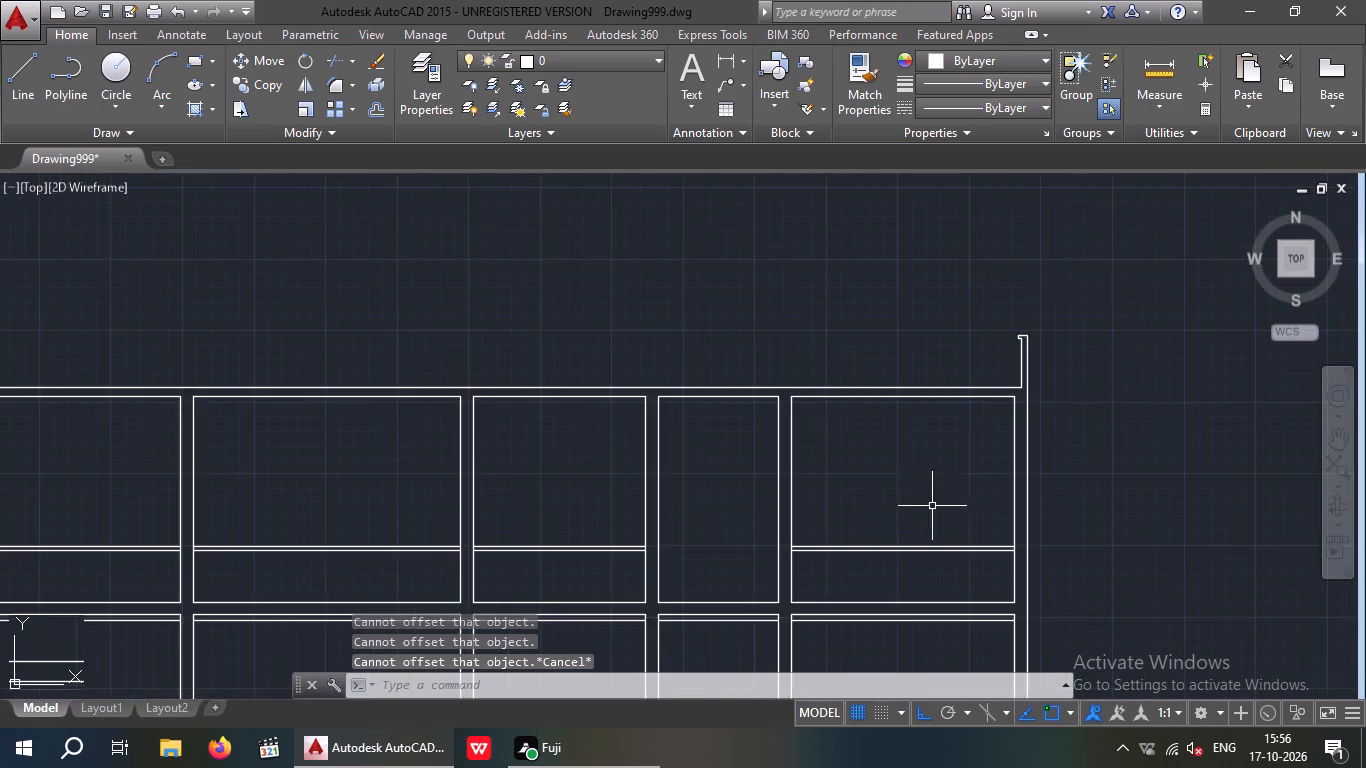
{"action": "middle_click_drag", "start_coordinate": [894, 526], "coordinate": [820, 477]}
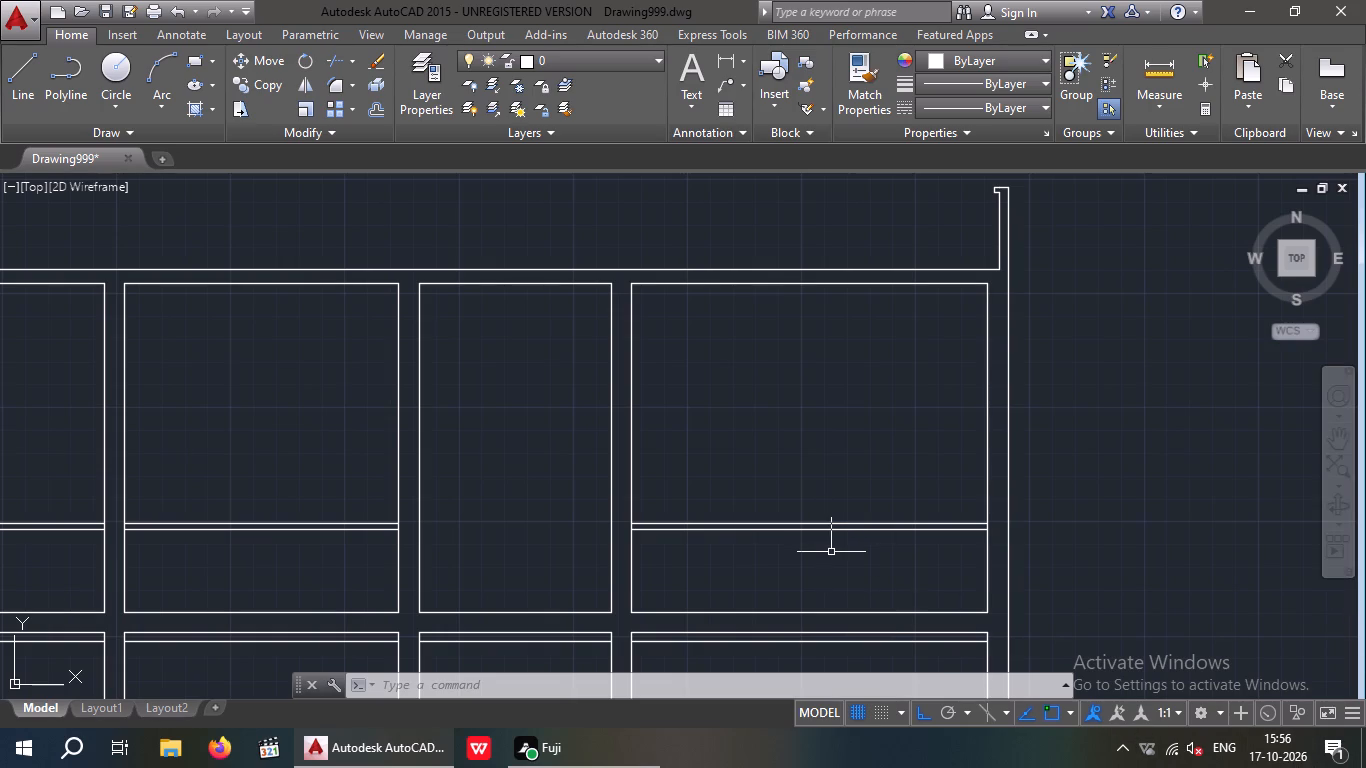
Offset the upper line of the 3" double line 3' upward in the fifth upper room.
{"action": "key", "text": "Escape"}
{"action": "key", "text": "Escape"}
{"action": "key", "text": "o"}
{"action": "key", "text": "Return"}
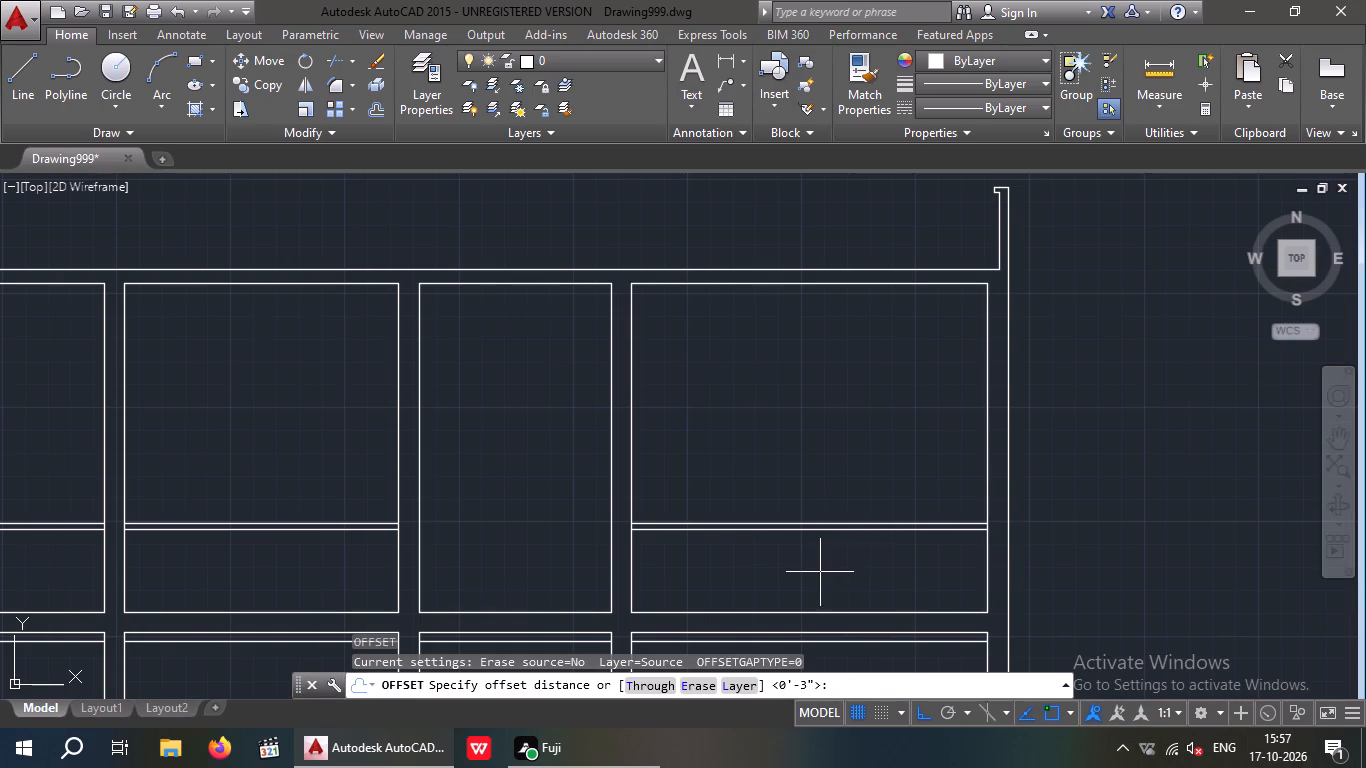
{"action": "type", "text": "3'"}
{"action": "key", "text": "Return"}
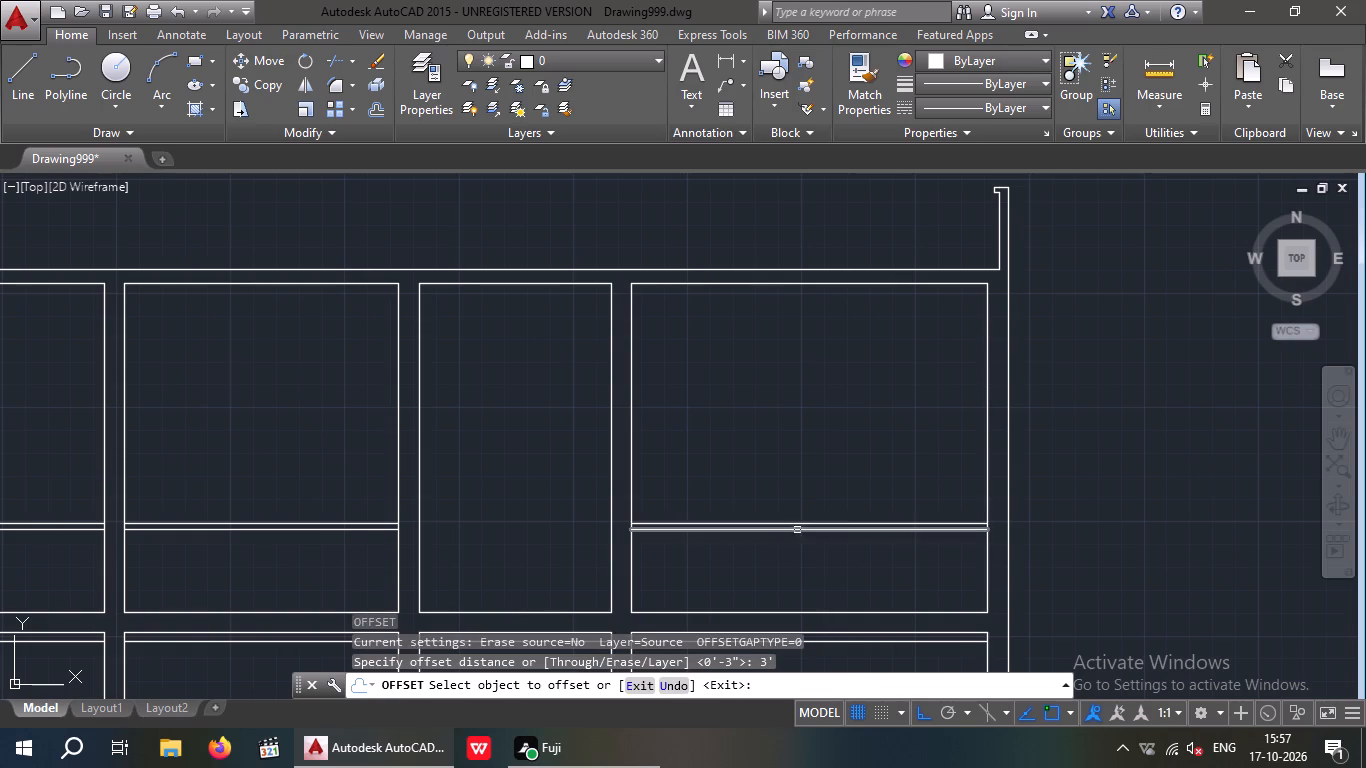
{"action": "left_click_drag", "start_coordinate": [805, 522], "coordinate": [822, 497]}
{"action": "left_click", "coordinate": [840, 437]}
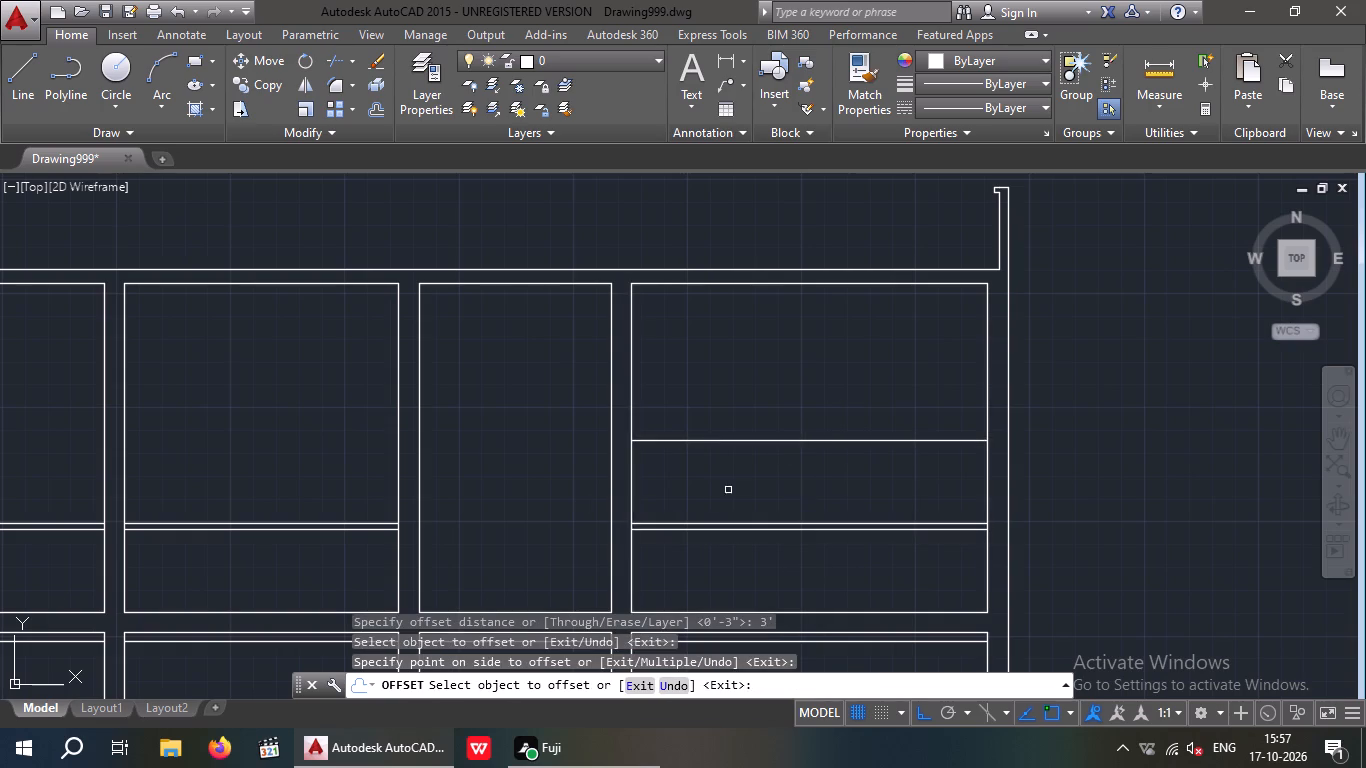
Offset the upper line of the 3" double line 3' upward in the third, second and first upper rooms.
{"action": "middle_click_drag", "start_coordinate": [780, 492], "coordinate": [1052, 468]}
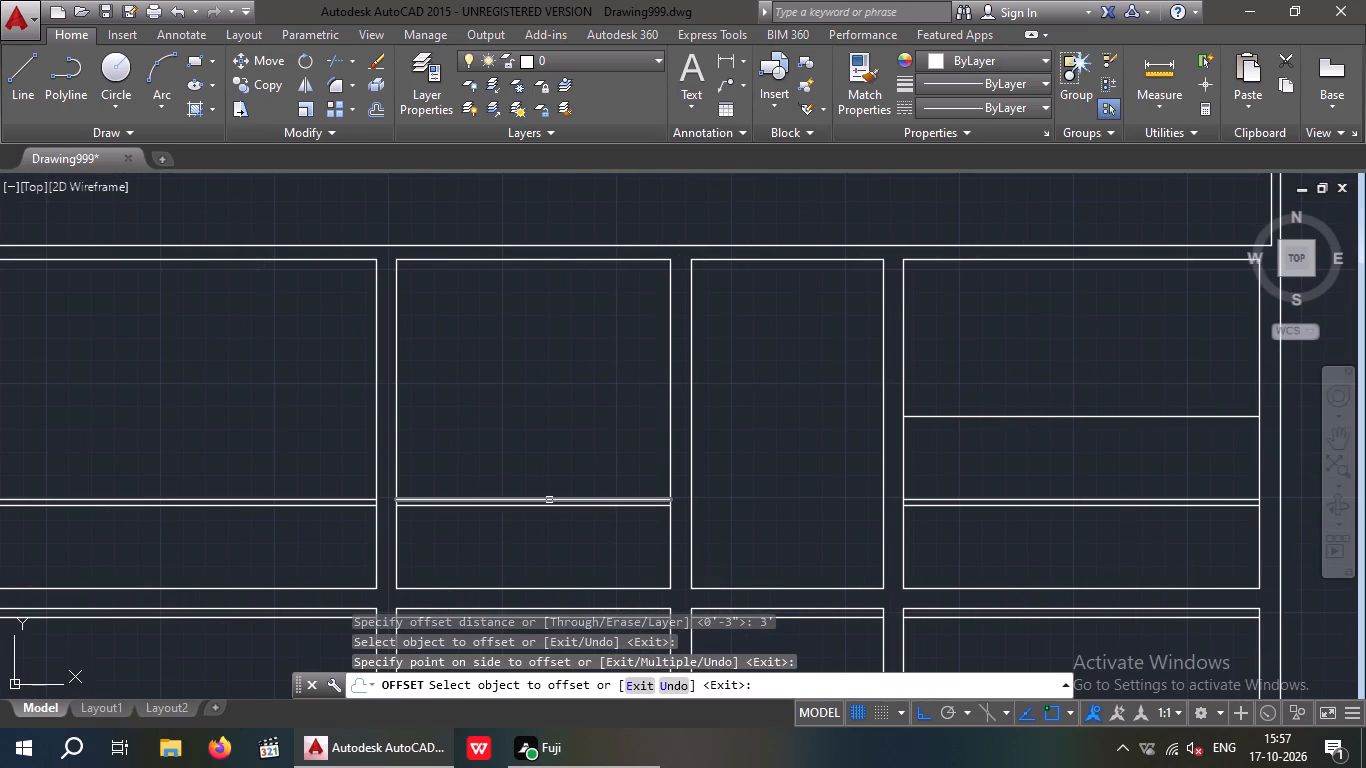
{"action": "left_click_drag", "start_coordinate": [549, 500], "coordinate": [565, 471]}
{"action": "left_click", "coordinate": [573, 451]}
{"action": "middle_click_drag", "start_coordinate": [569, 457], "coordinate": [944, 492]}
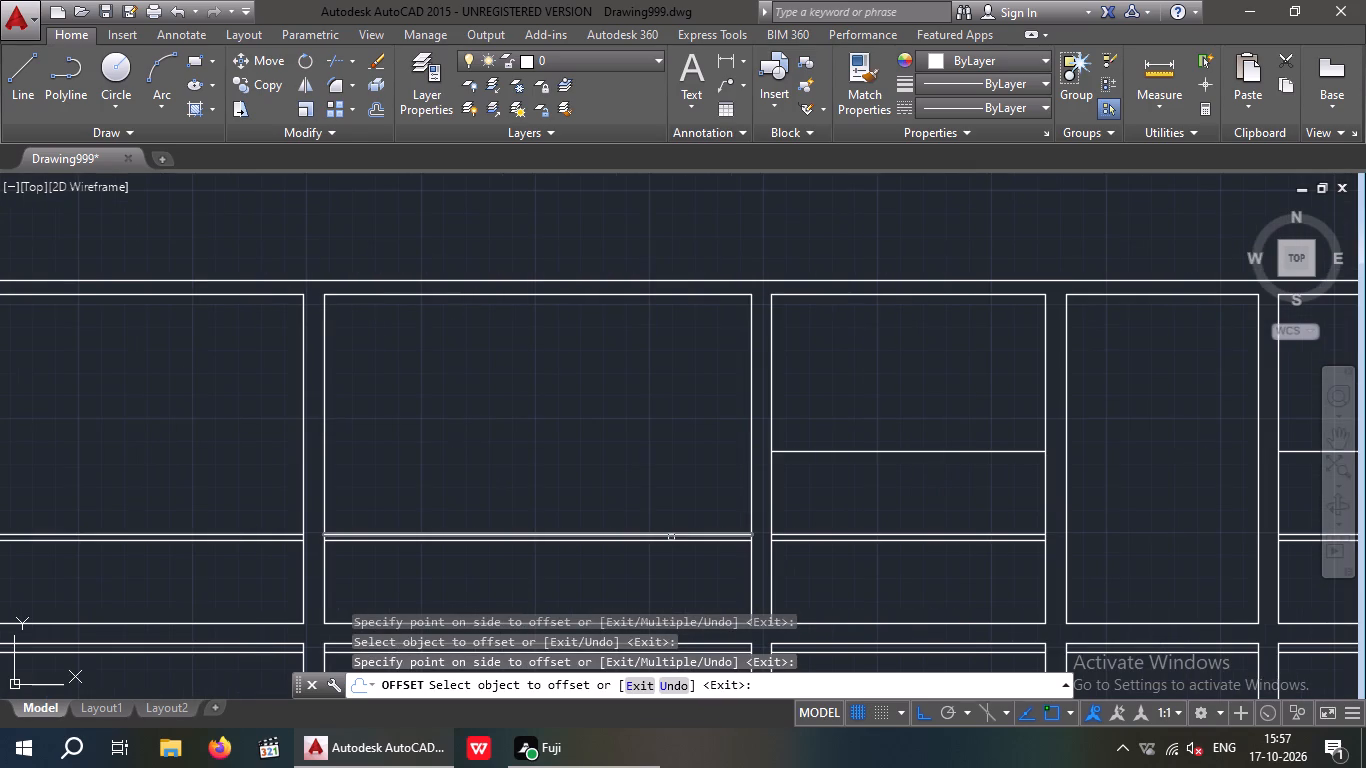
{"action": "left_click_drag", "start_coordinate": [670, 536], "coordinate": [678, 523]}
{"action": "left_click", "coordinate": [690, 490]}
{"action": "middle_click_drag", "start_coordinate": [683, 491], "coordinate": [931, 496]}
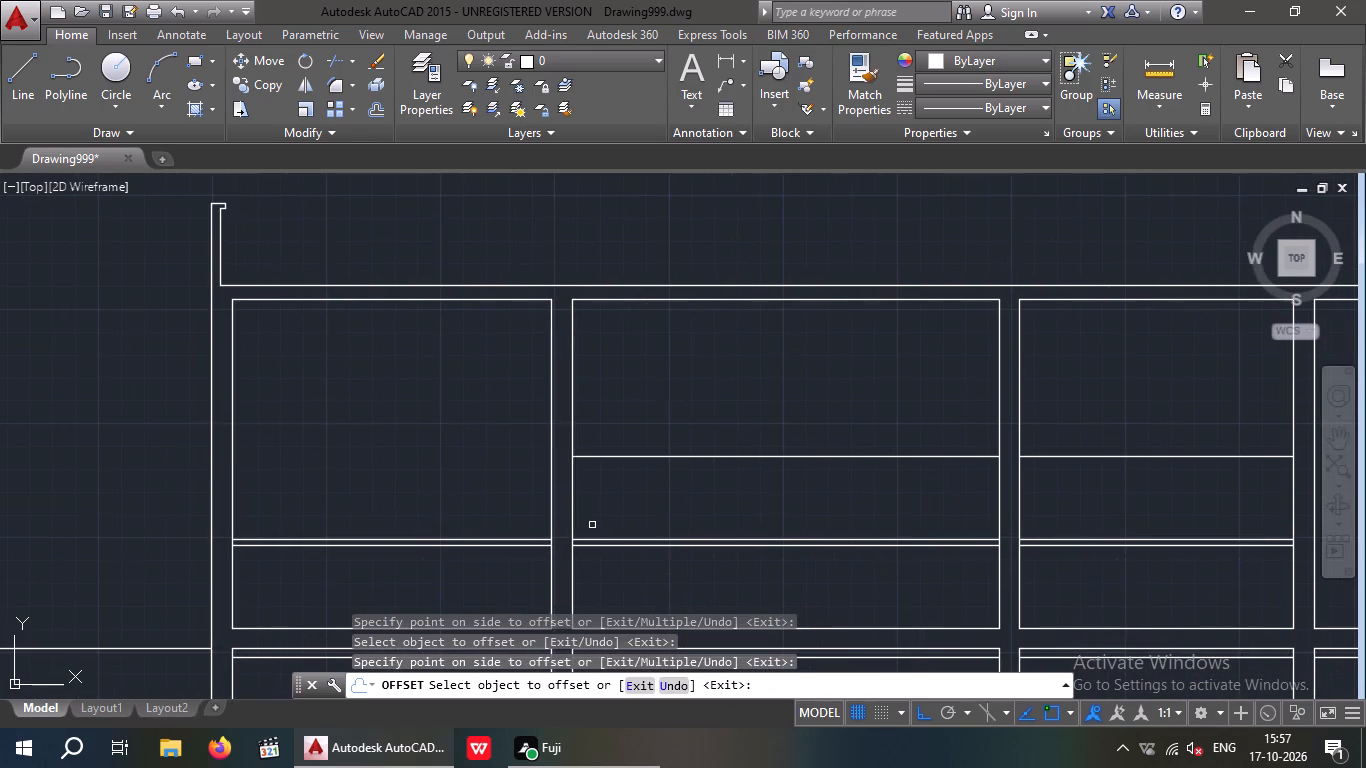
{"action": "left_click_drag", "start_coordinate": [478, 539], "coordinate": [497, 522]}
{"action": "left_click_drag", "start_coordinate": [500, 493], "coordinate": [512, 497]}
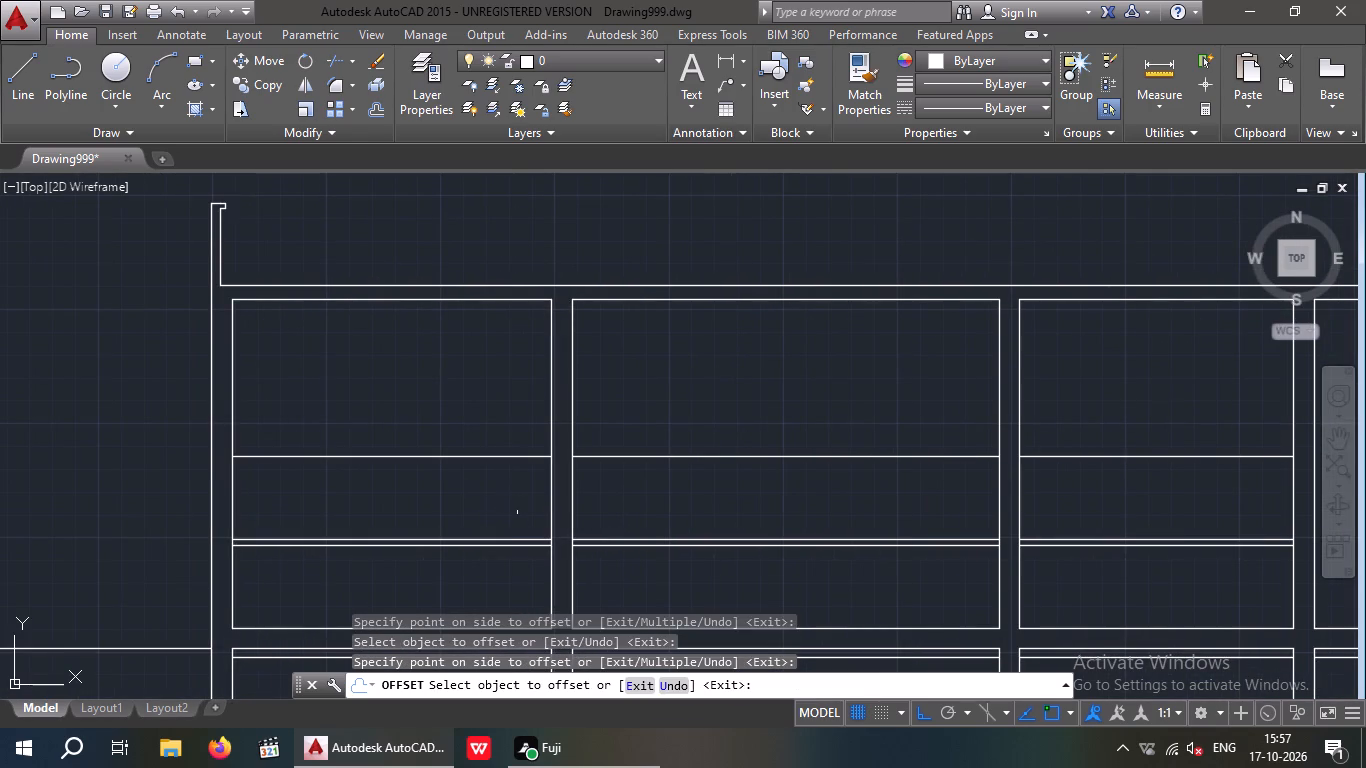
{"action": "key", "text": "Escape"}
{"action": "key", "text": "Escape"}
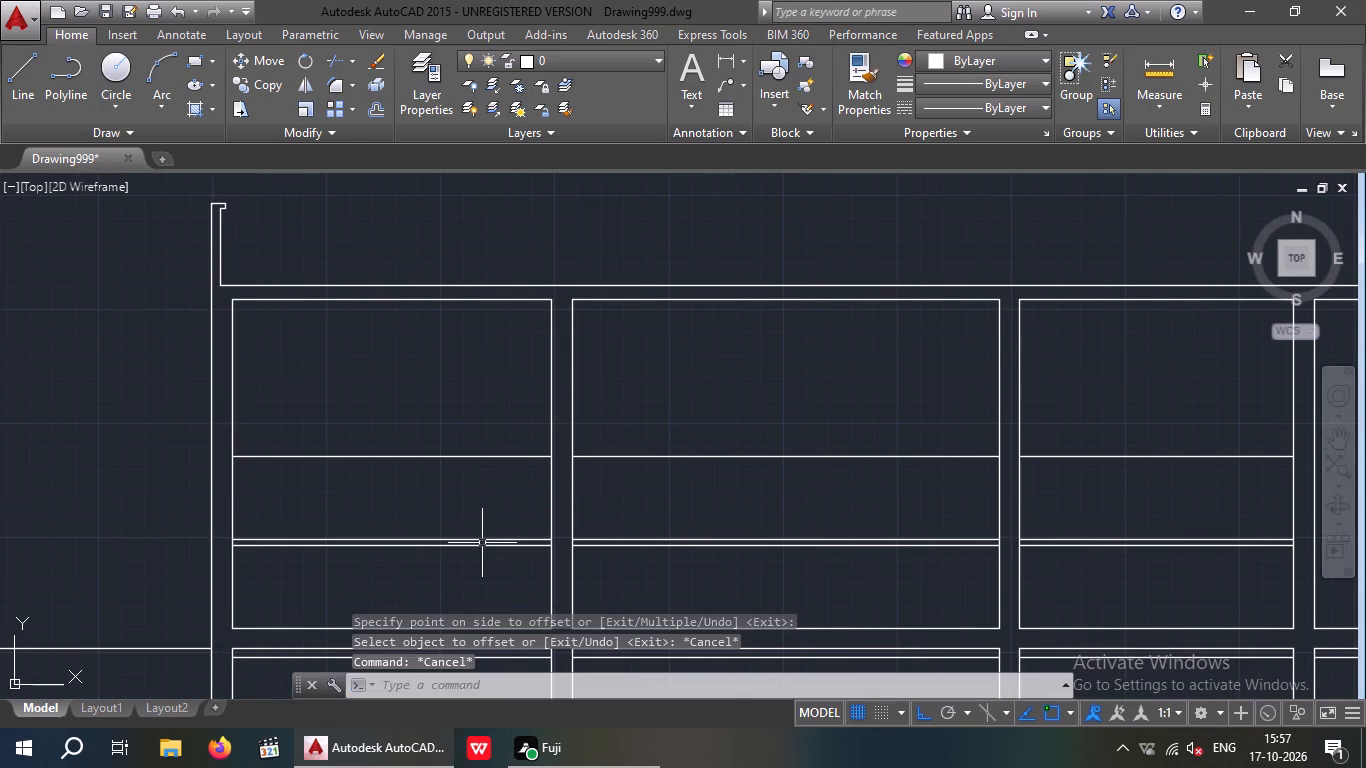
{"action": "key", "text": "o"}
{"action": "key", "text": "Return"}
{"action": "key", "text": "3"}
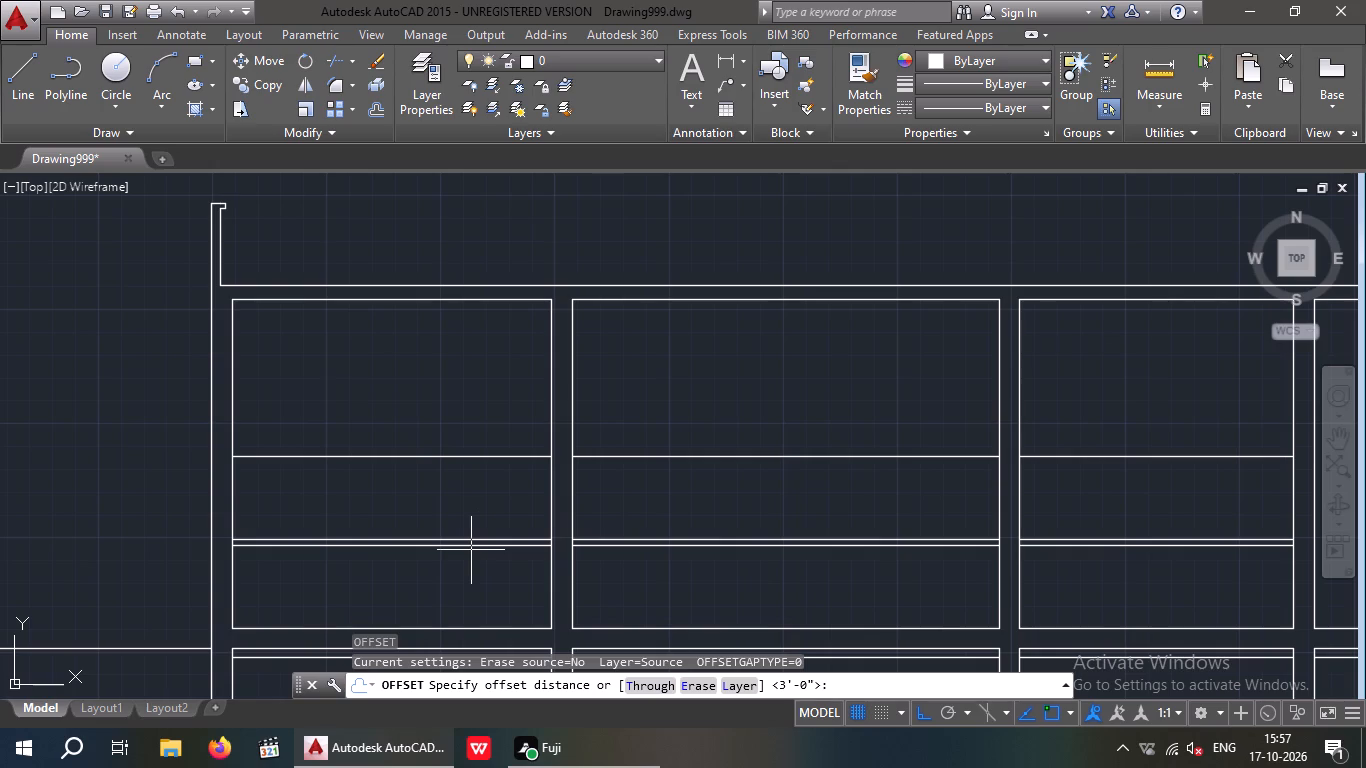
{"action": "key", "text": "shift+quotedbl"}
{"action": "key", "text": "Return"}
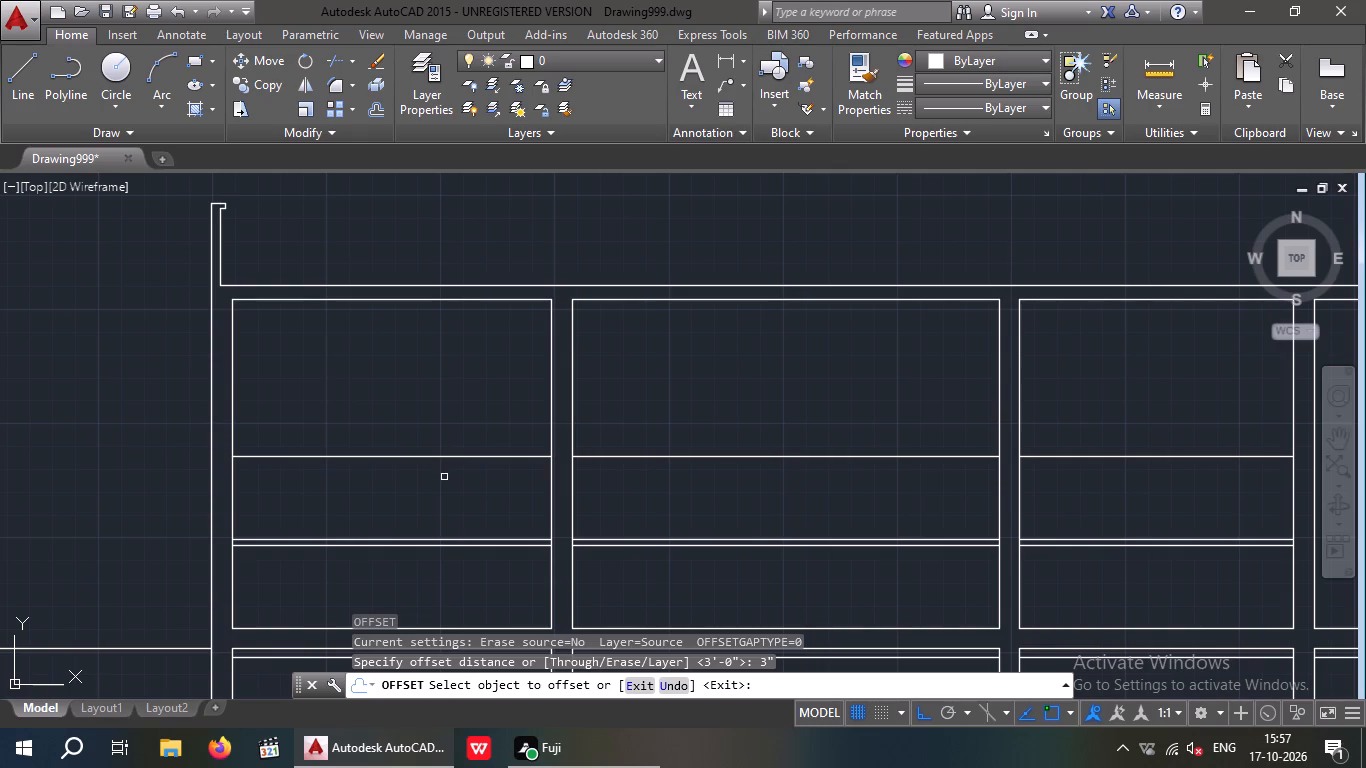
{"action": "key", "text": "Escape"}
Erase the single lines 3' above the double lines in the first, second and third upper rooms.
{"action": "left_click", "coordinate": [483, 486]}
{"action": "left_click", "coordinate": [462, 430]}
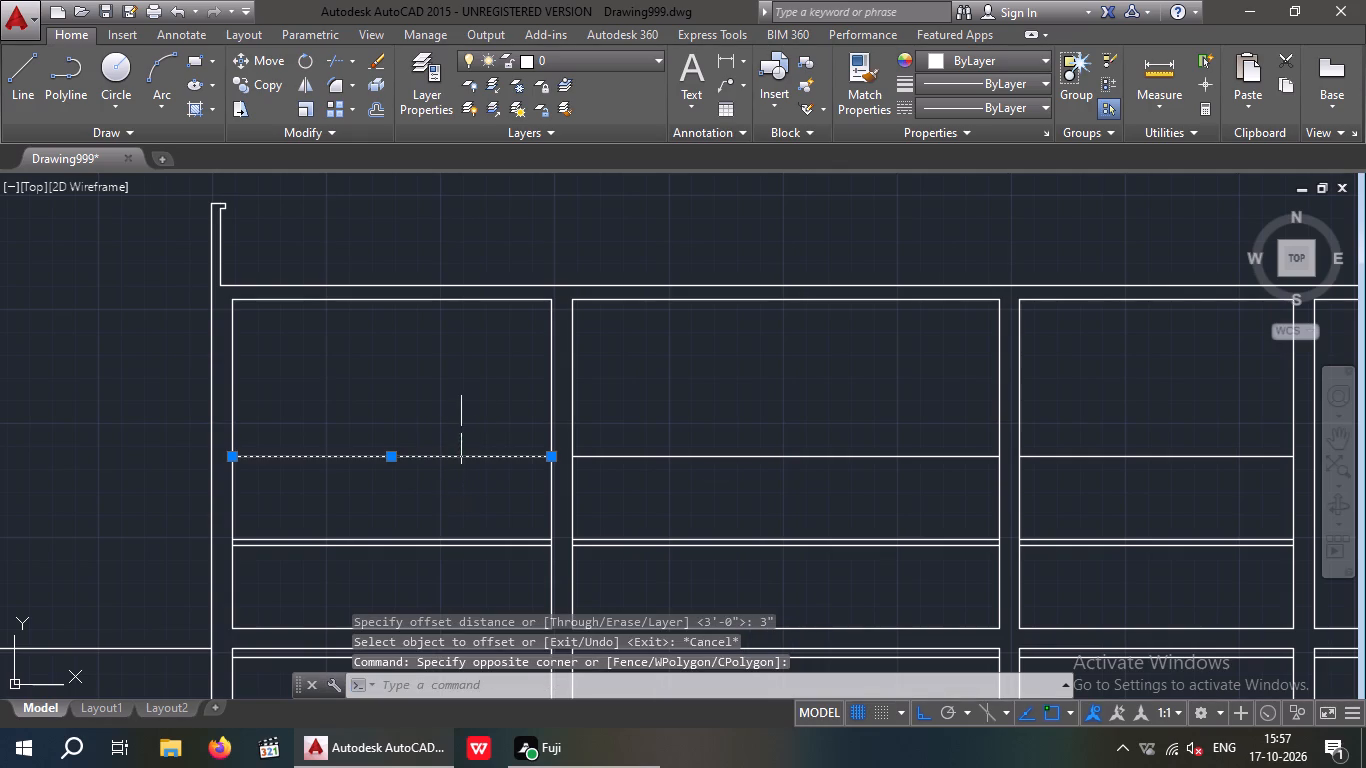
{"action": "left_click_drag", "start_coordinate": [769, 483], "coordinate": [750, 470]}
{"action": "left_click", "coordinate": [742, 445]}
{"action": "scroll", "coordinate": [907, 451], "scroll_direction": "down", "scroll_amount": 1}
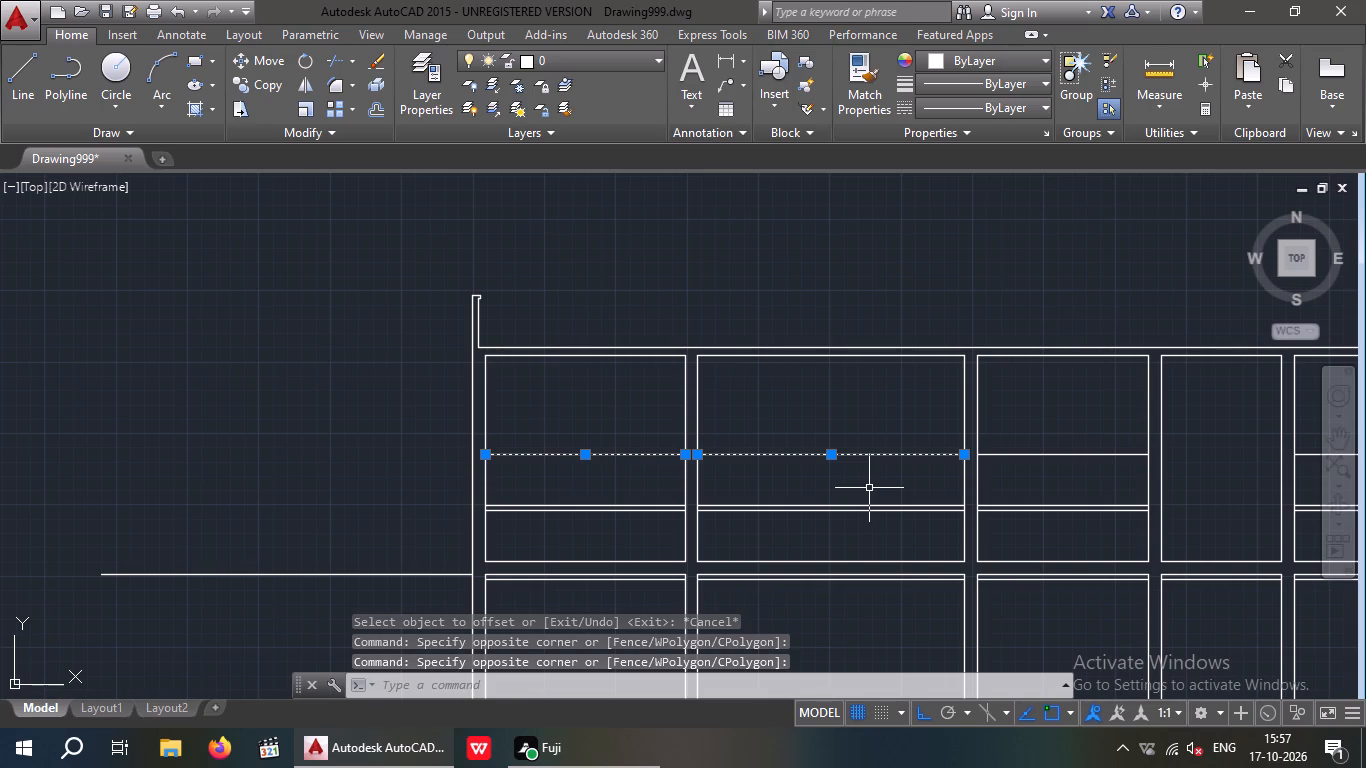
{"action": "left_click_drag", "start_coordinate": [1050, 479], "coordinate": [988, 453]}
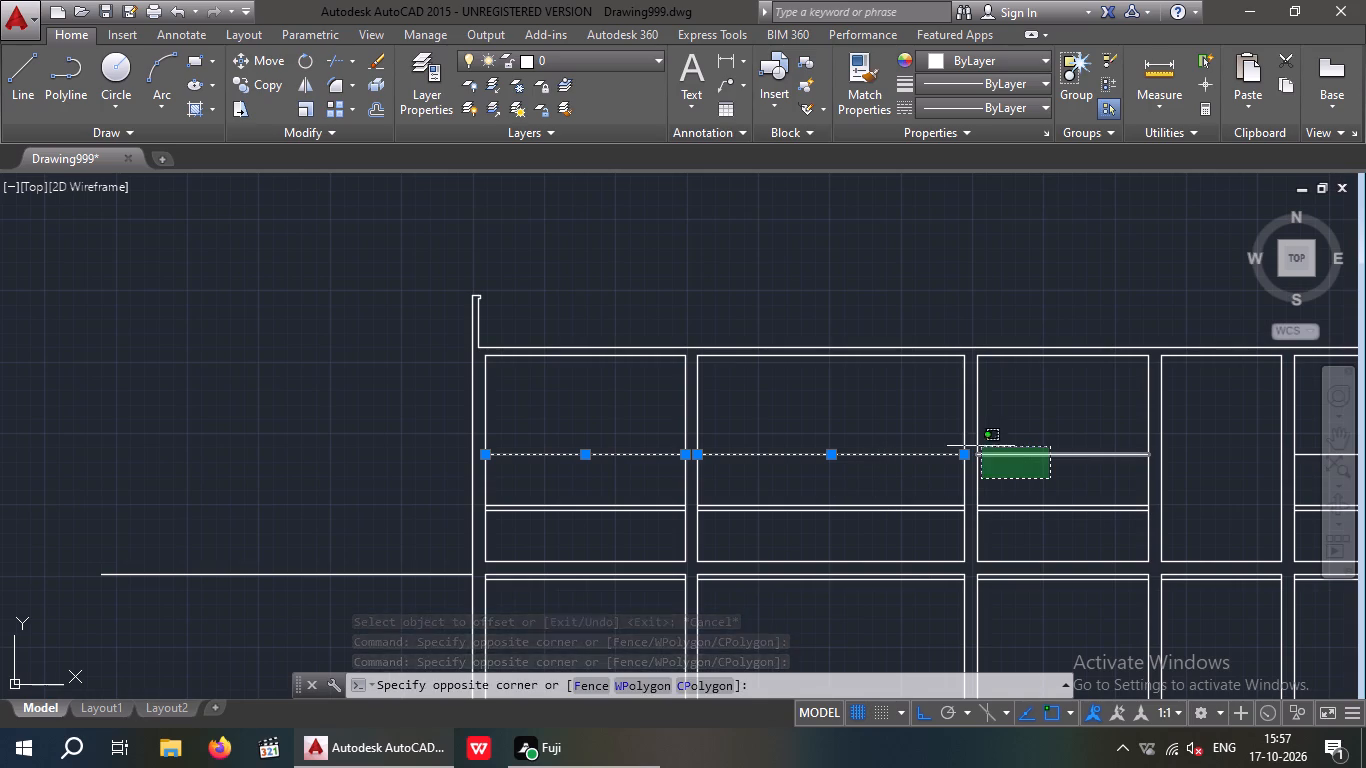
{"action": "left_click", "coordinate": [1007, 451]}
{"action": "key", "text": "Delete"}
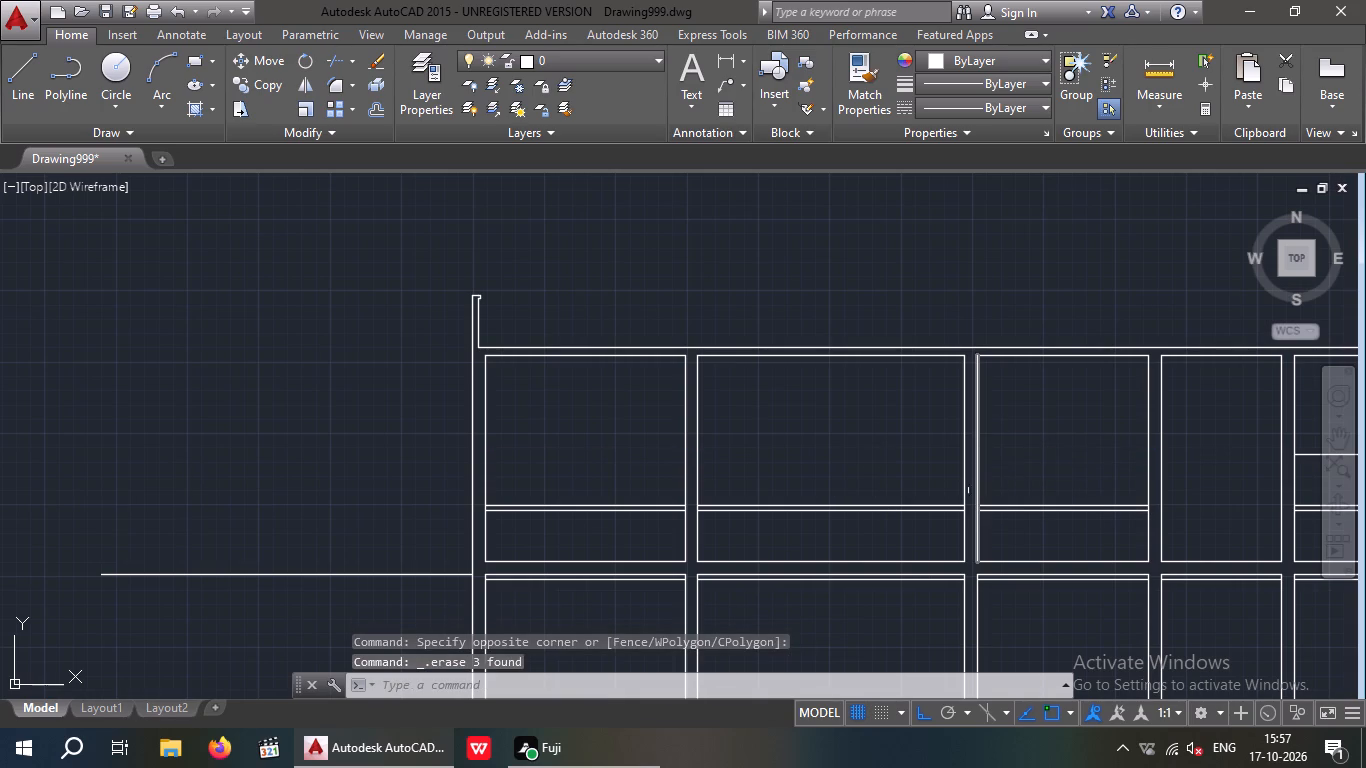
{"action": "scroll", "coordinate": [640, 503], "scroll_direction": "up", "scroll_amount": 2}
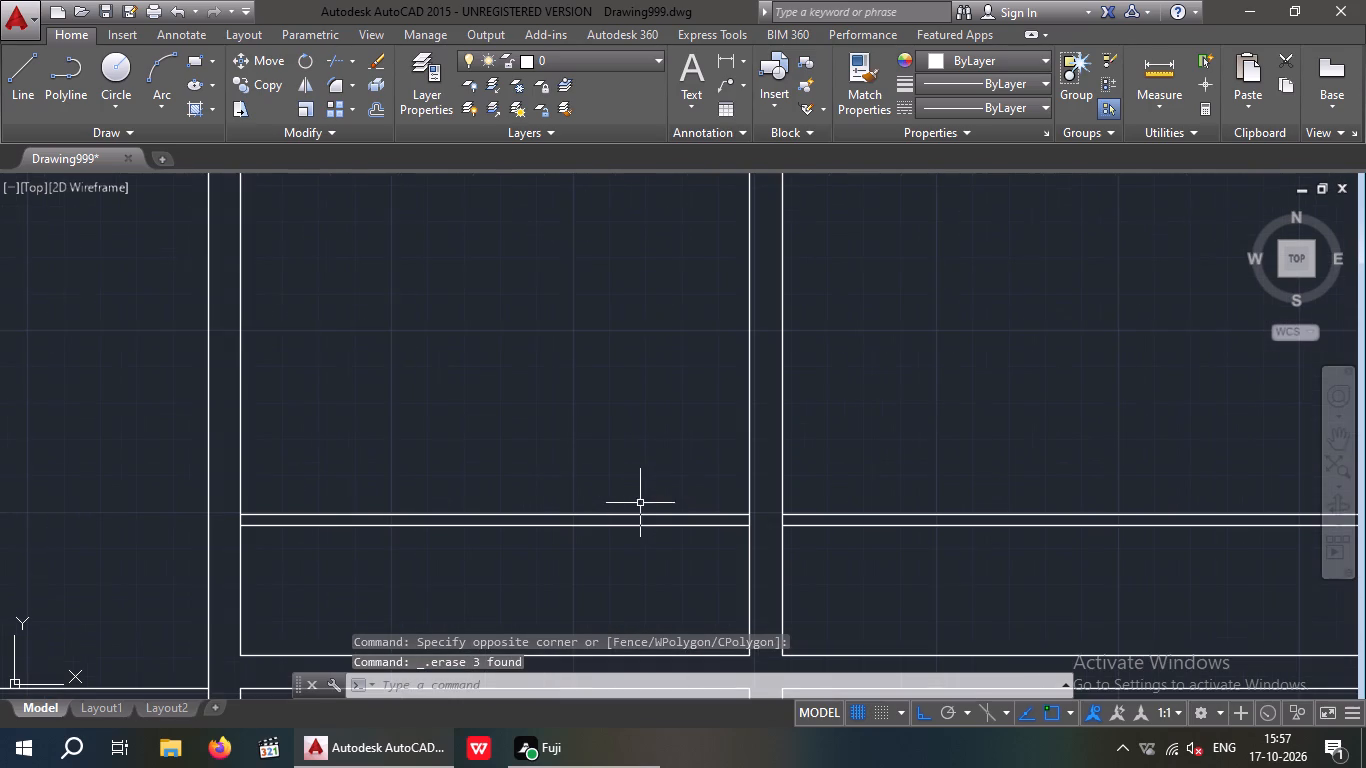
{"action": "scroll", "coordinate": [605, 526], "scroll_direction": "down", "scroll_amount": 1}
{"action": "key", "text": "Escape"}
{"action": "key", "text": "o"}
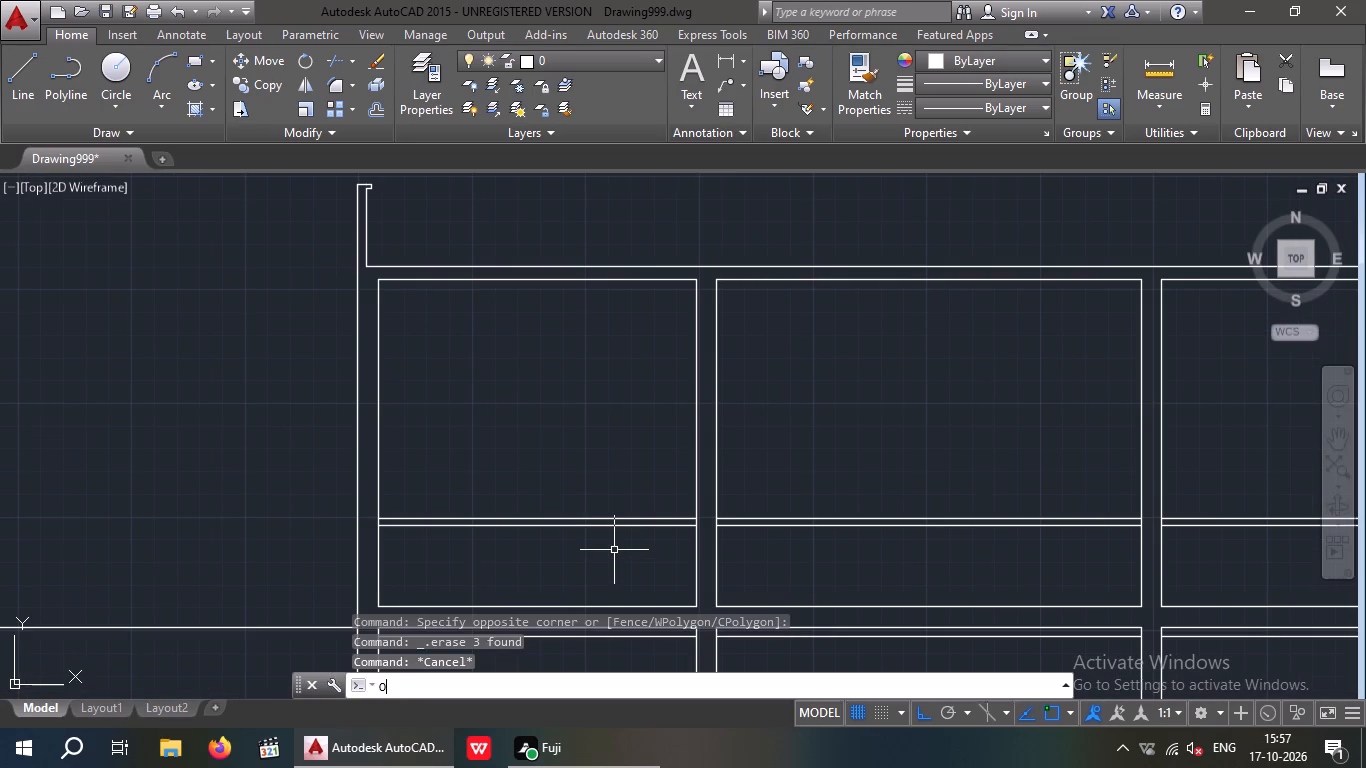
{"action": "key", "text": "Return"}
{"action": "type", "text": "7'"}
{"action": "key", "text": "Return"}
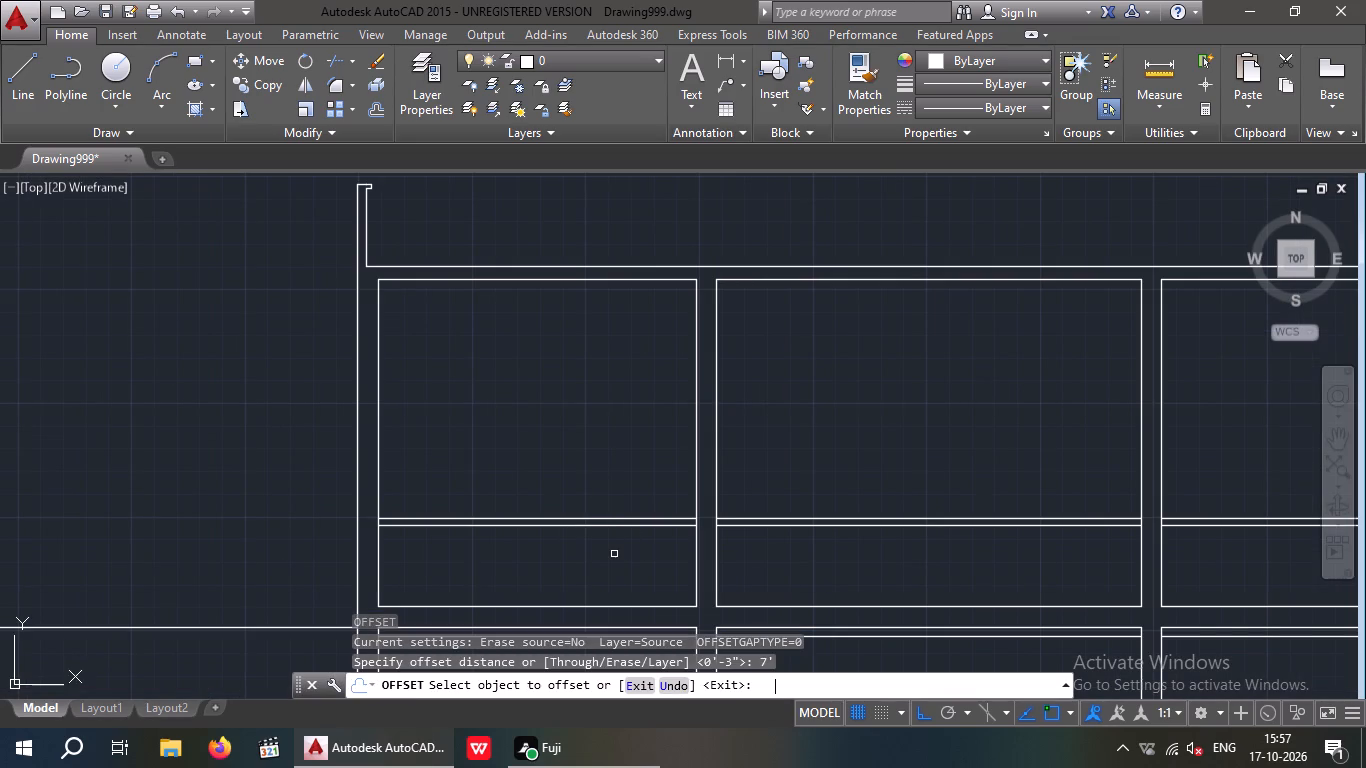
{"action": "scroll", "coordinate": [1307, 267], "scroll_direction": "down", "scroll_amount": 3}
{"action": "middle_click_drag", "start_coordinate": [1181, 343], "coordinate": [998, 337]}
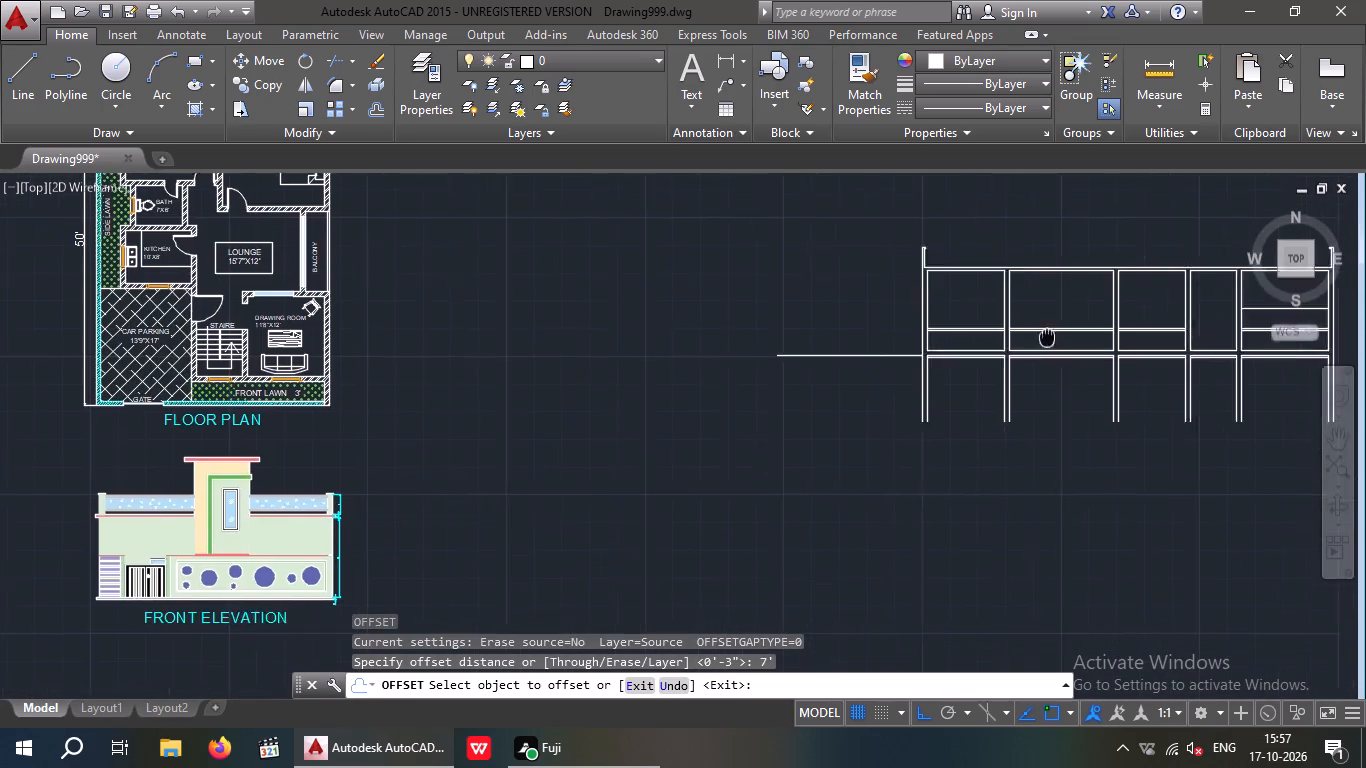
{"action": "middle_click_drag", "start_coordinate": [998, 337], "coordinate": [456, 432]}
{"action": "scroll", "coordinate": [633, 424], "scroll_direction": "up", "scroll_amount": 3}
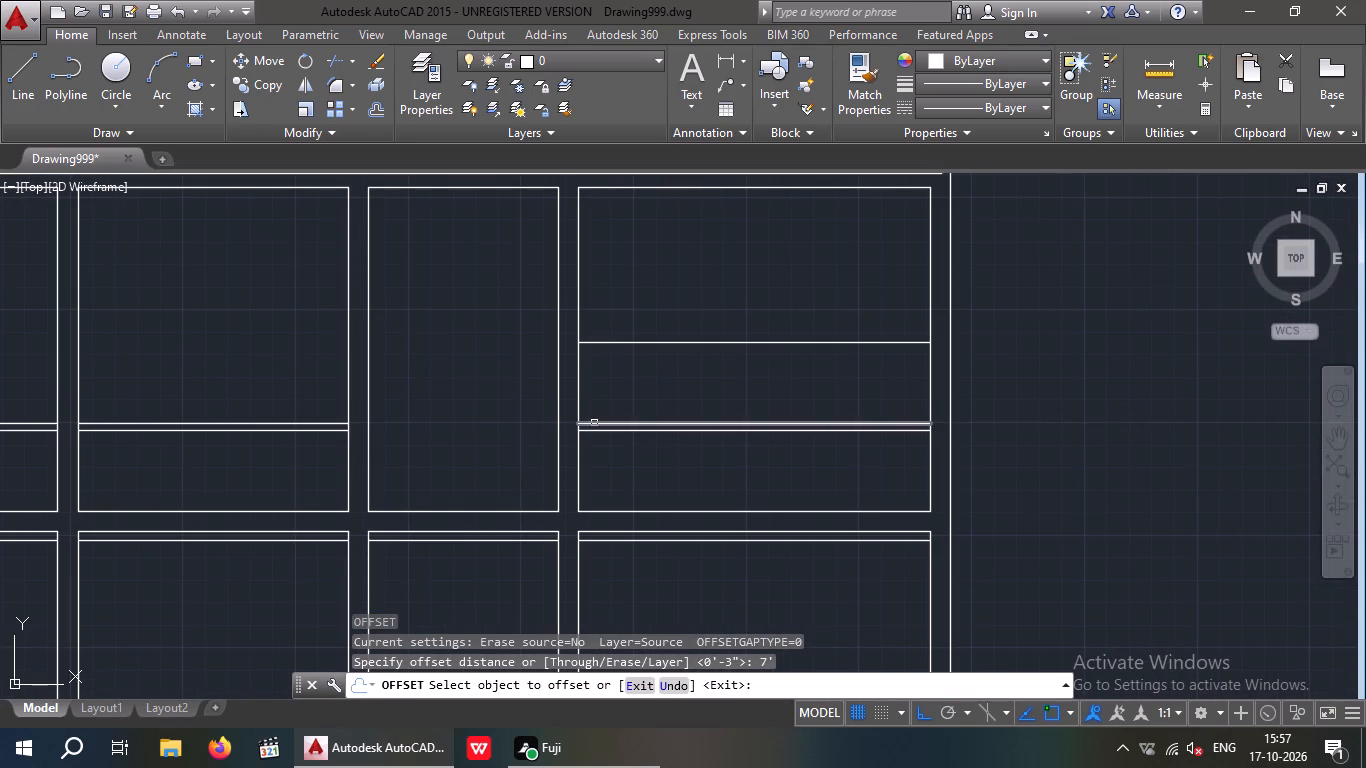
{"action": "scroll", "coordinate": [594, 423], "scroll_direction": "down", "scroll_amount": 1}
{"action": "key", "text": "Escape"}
Erase the single line 3' above the double line in the fifth upper room.
{"action": "left_click_drag", "start_coordinate": [704, 399], "coordinate": [701, 387]}
{"action": "left_click", "coordinate": [683, 351]}
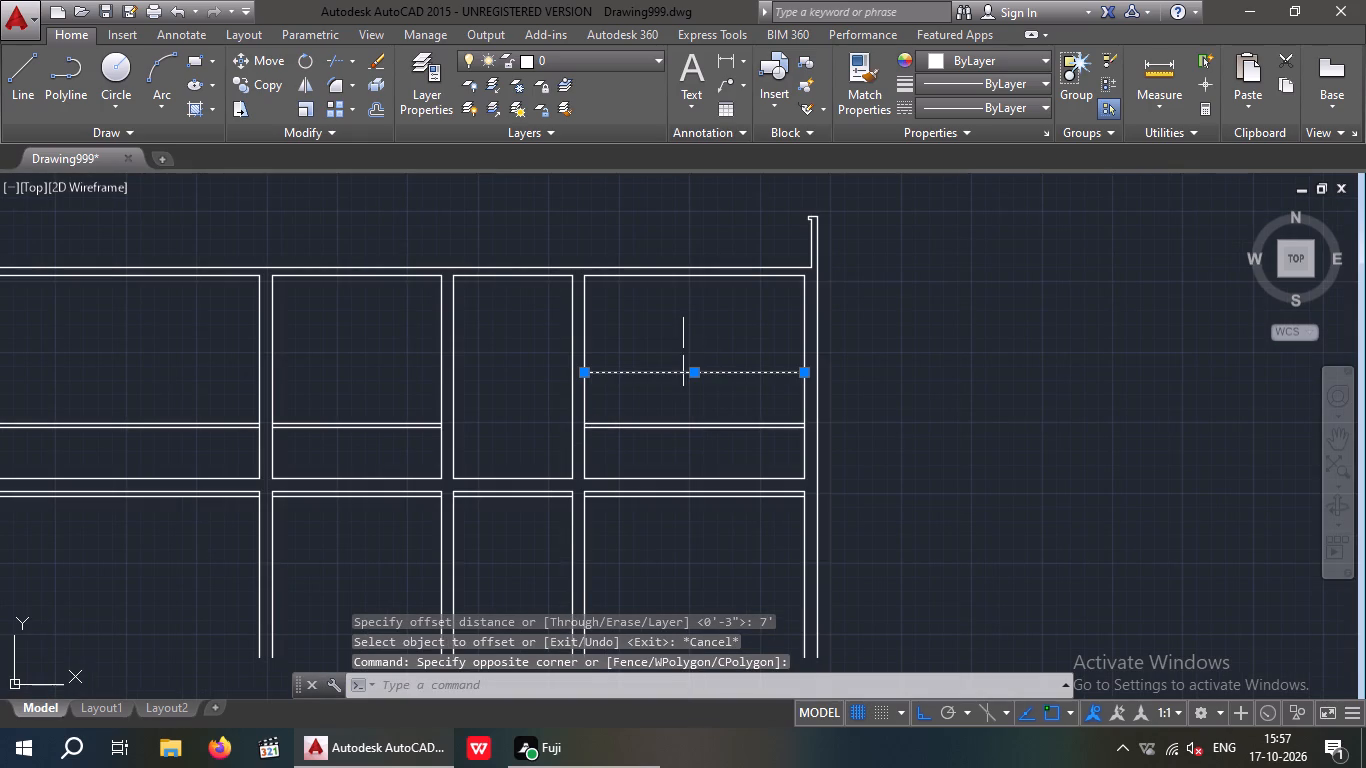
{"action": "key", "text": "Delete"}
{"action": "key", "text": "Escape"}
{"action": "key", "text": "Escape"}
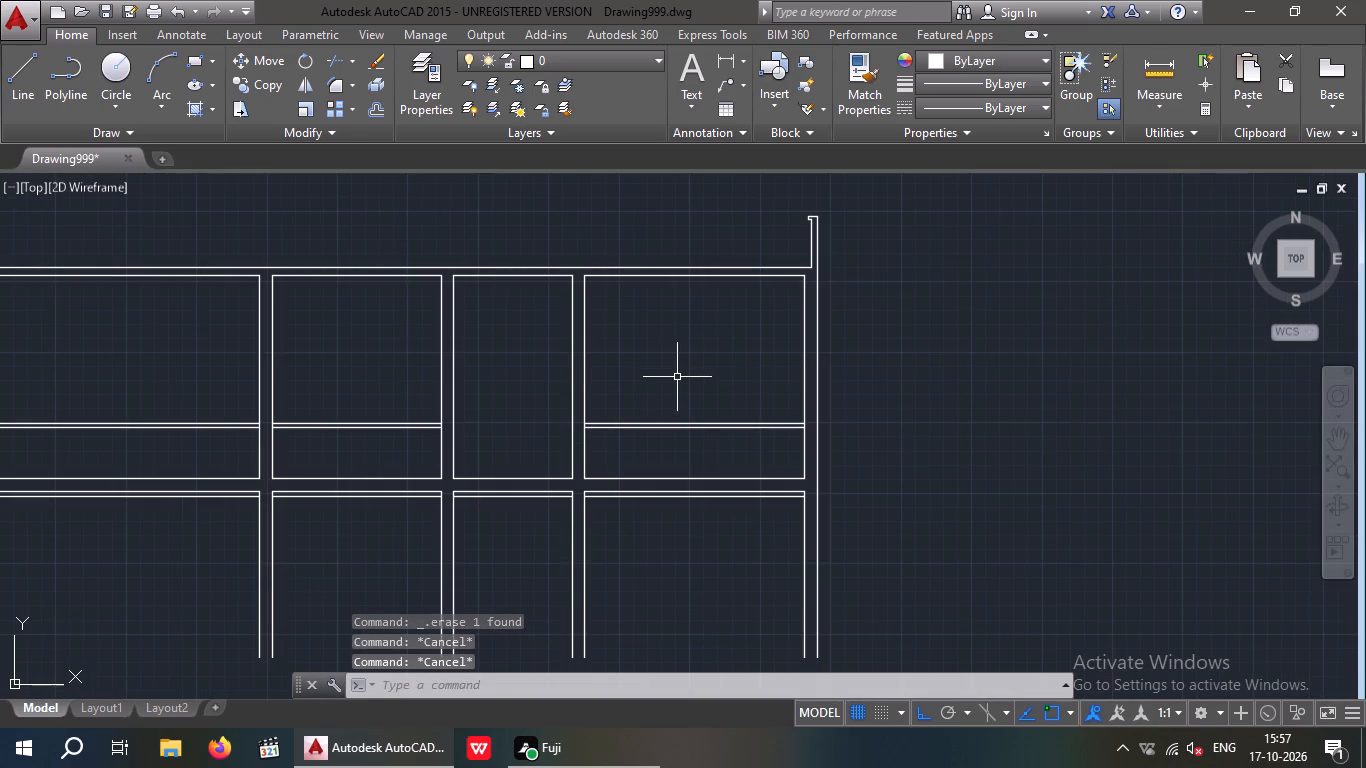
Offset the bottom line of the fifth upper room 7' upward.
{"action": "key", "text": "o"}
{"action": "key", "text": "Return"}
{"action": "type", "text": "7'"}
{"action": "key", "text": "Return"}
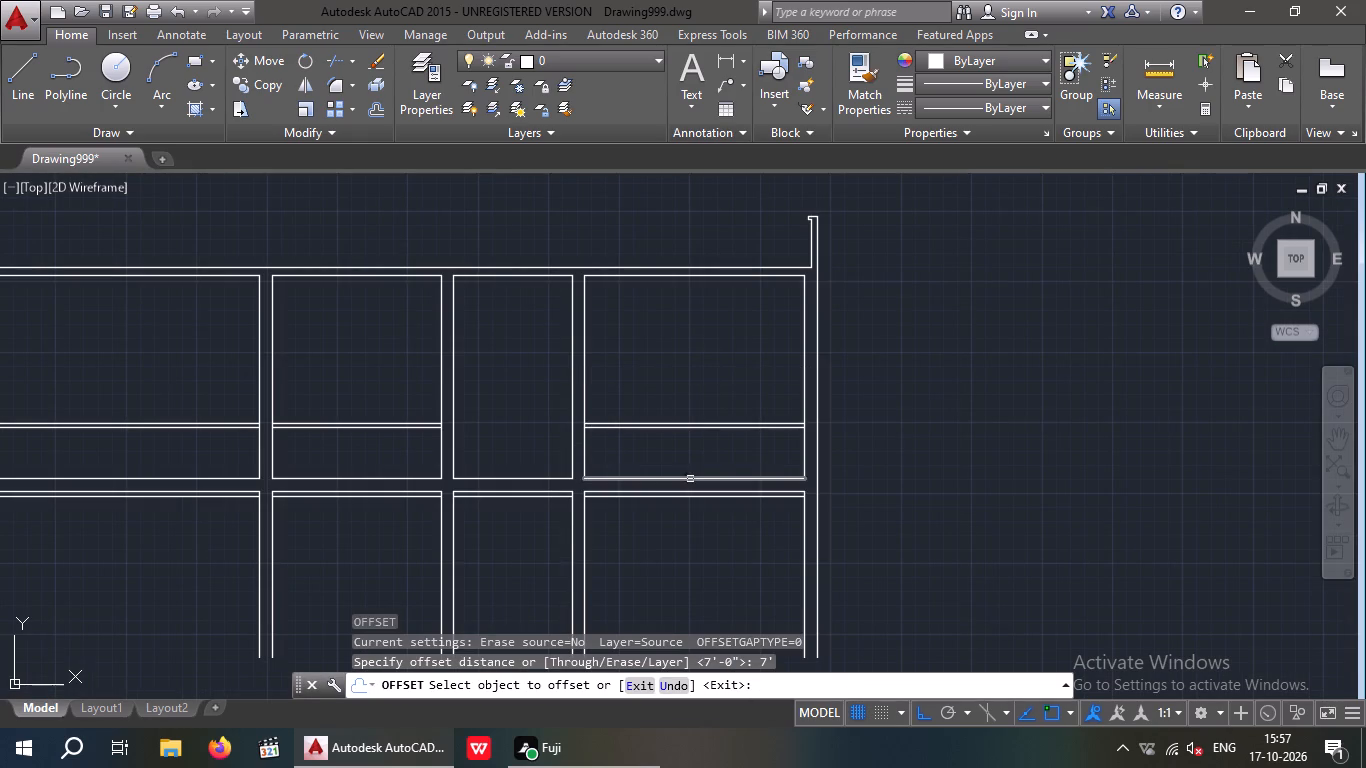
{"action": "left_click", "coordinate": [690, 479]}
{"action": "left_click", "coordinate": [708, 389]}
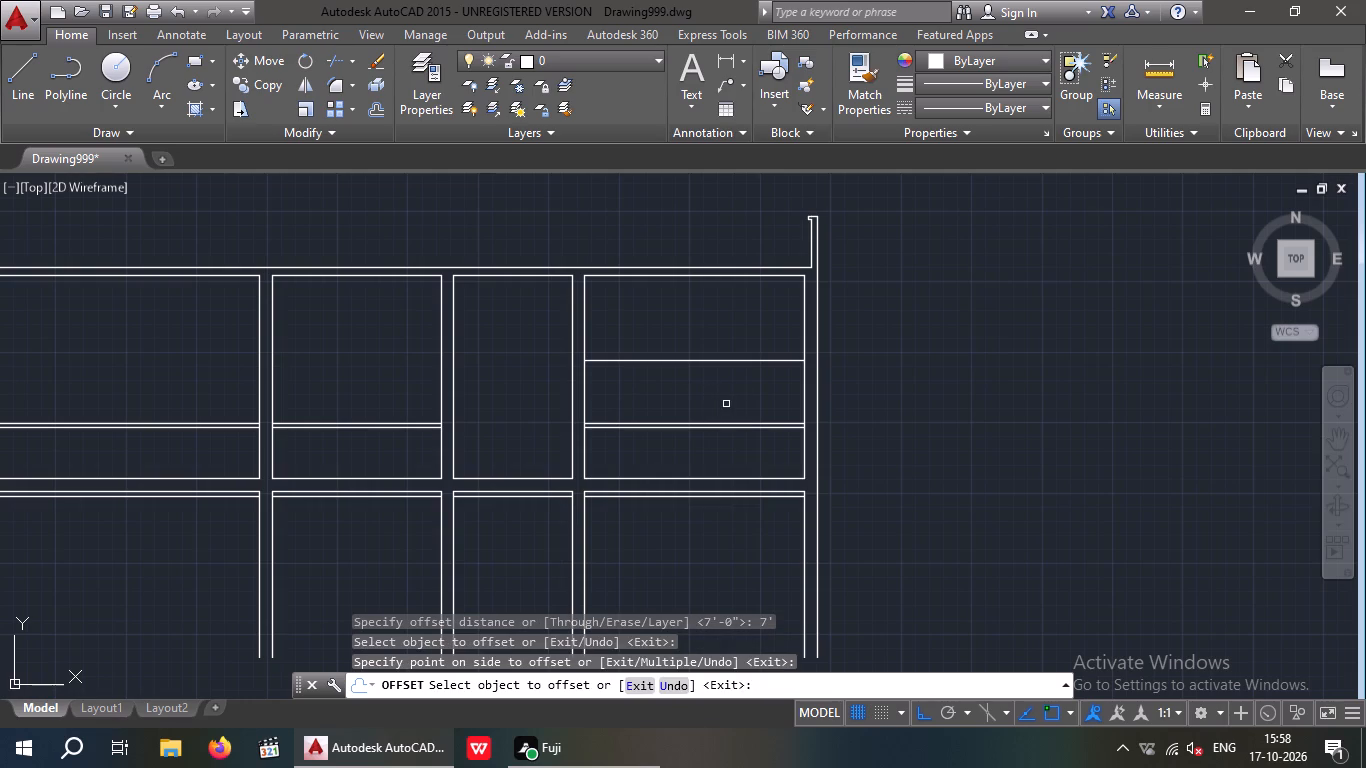
{"action": "key", "text": "Escape"}
{"action": "key", "text": "Escape"}
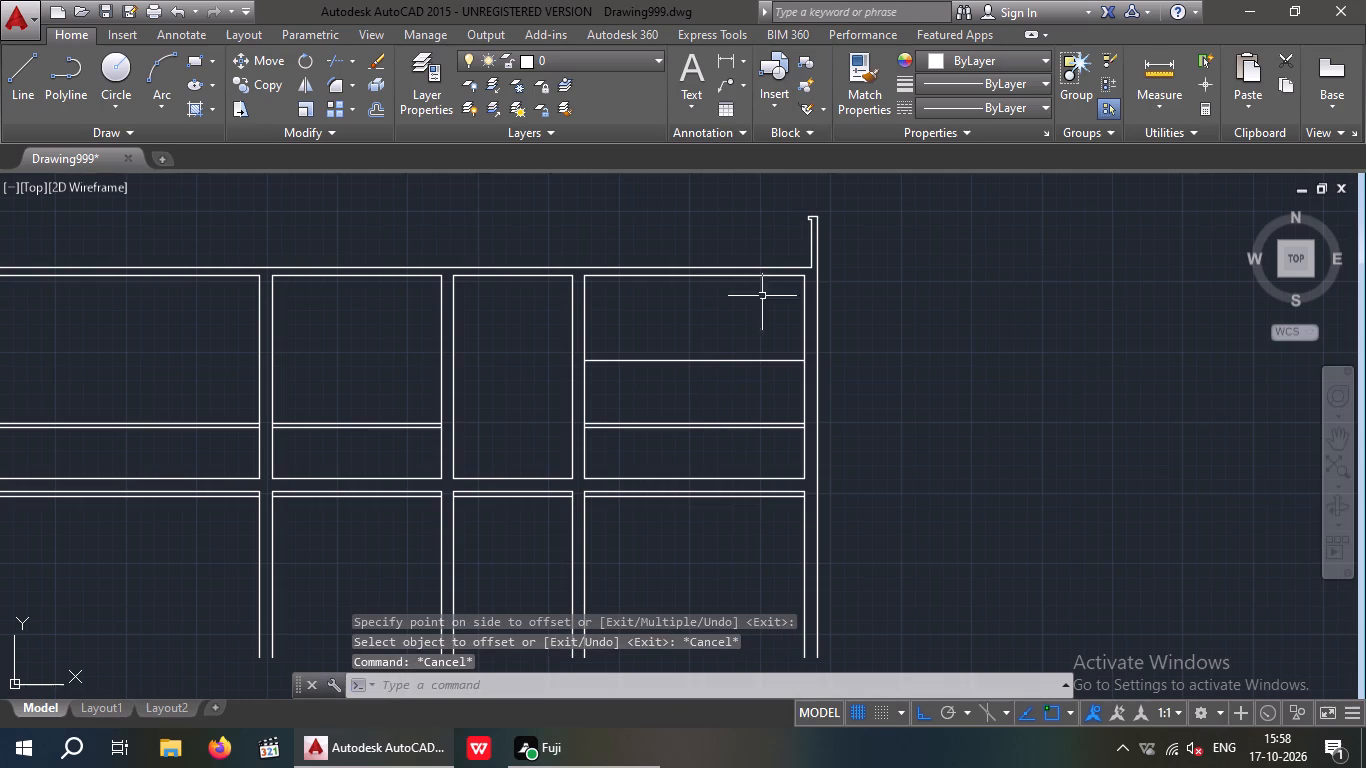
Measure the vertical gap between the new single line and the double line below it in the fifth upper room.
{"action": "left_click", "coordinate": [724, 64]}
{"action": "scroll", "coordinate": [785, 380], "scroll_direction": "up", "scroll_amount": 2}
{"action": "left_click", "coordinate": [835, 330]}
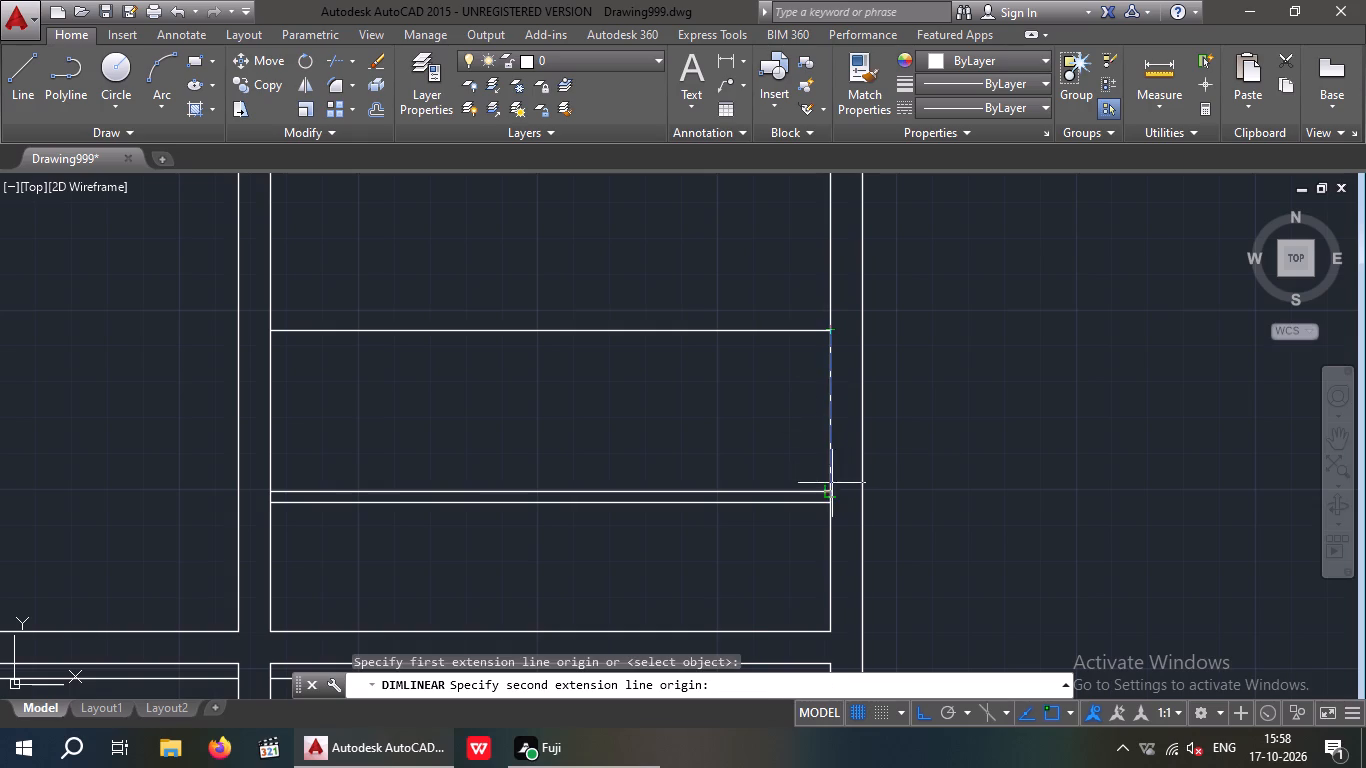
{"action": "left_click", "coordinate": [830, 492]}
{"action": "scroll", "coordinate": [849, 497], "scroll_direction": "up", "scroll_amount": 2}
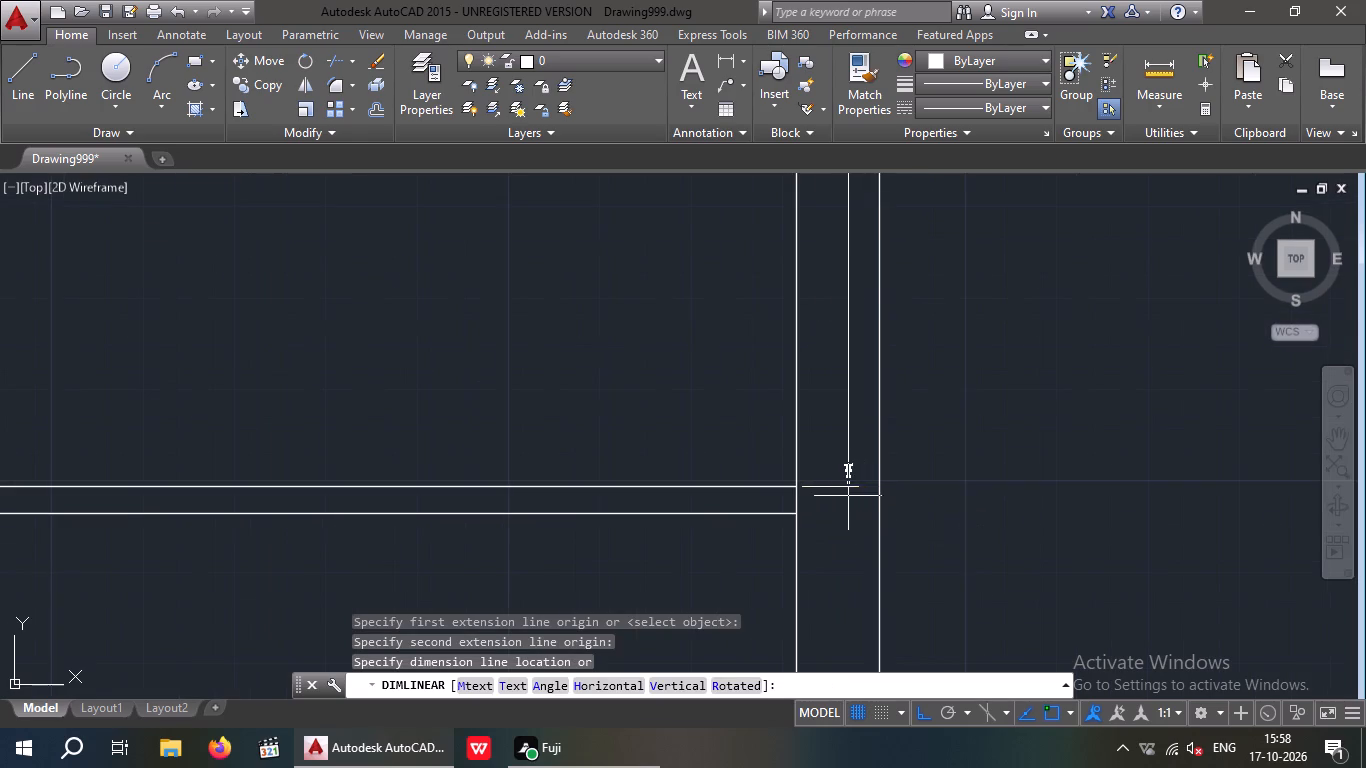
{"action": "scroll", "coordinate": [826, 498], "scroll_direction": "down", "scroll_amount": 1}
{"action": "right_click", "coordinate": [826, 500]}
{"action": "right_click", "coordinate": [826, 501]}
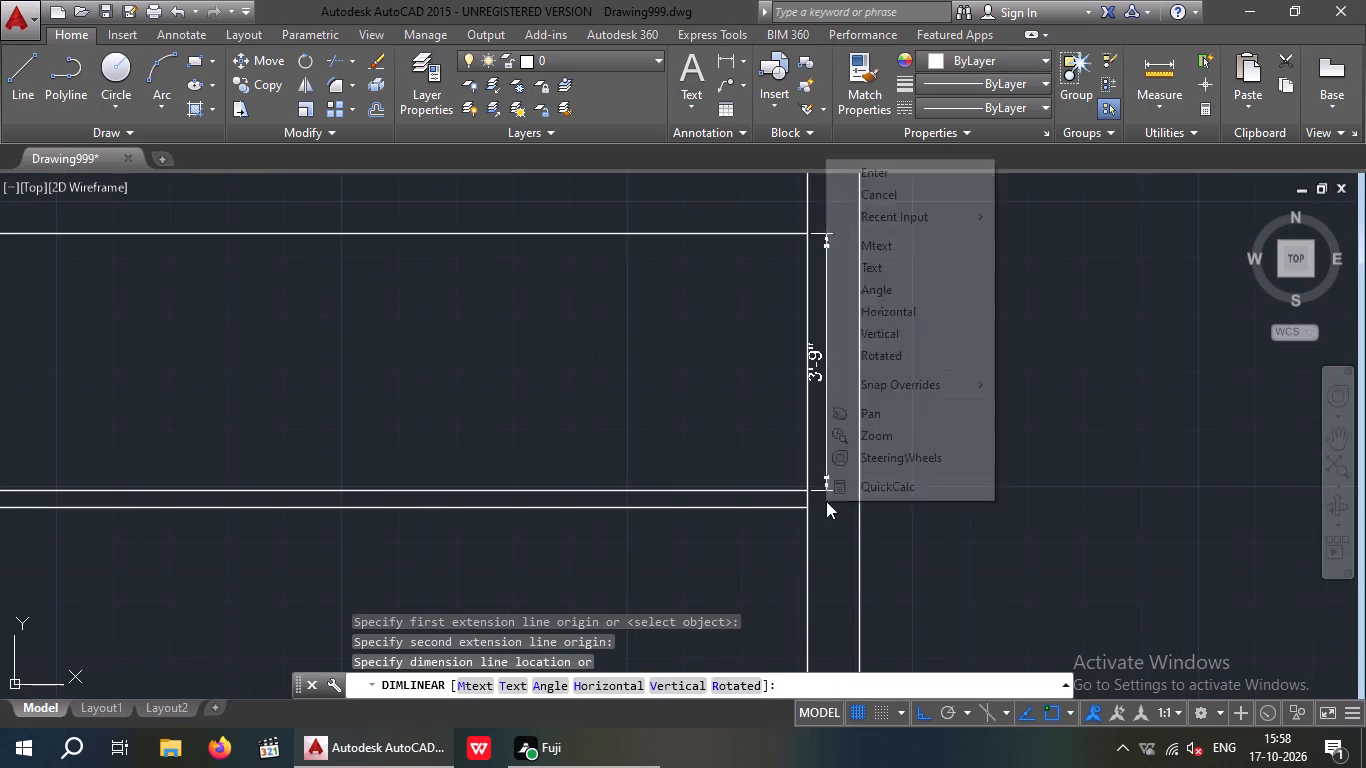
{"action": "right_click", "coordinate": [826, 501]}
{"action": "right_click", "coordinate": [823, 504]}
{"action": "key", "text": "Escape"}
{"action": "key", "text": "Escape"}
{"action": "right_click", "coordinate": [829, 494]}
{"action": "key", "text": "Escape"}
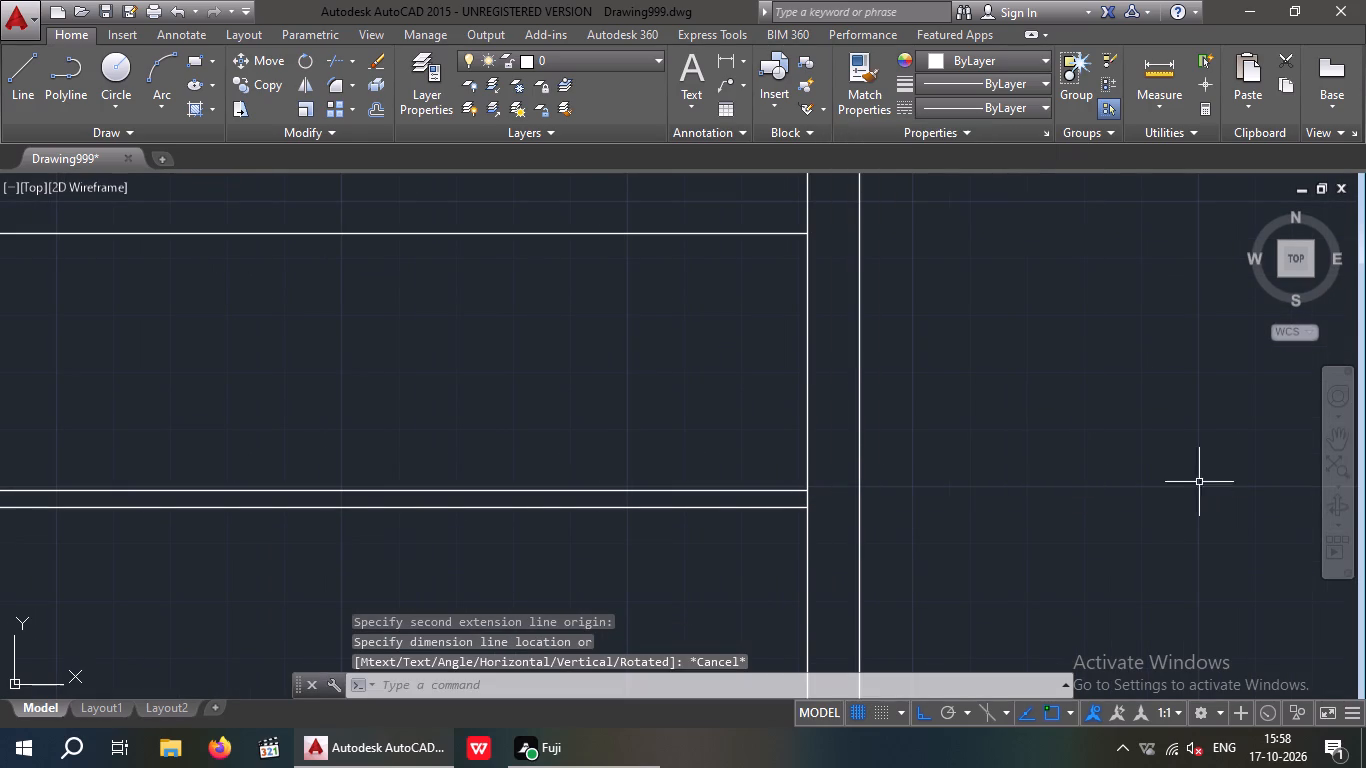
{"action": "key", "text": "Escape"}
{"action": "right_click", "coordinate": [1157, 489]}
{"action": "scroll", "coordinate": [1156, 486], "scroll_direction": "down", "scroll_amount": 2}
{"action": "key", "text": "Escape"}
{"action": "scroll", "coordinate": [1023, 467], "scroll_direction": "down", "scroll_amount": 2}
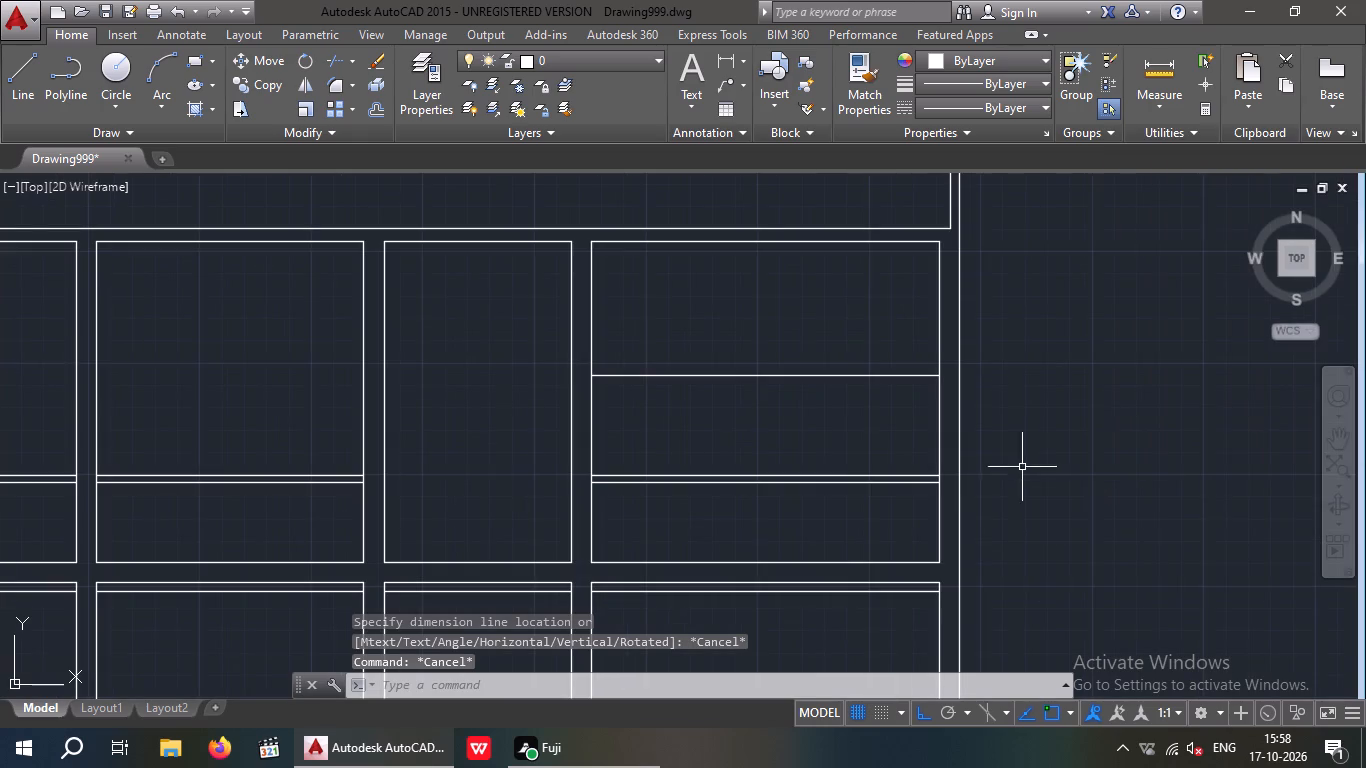
Offset the bottom lines of the third, second and first upper rooms 7' upward.
{"action": "key", "text": "o"}
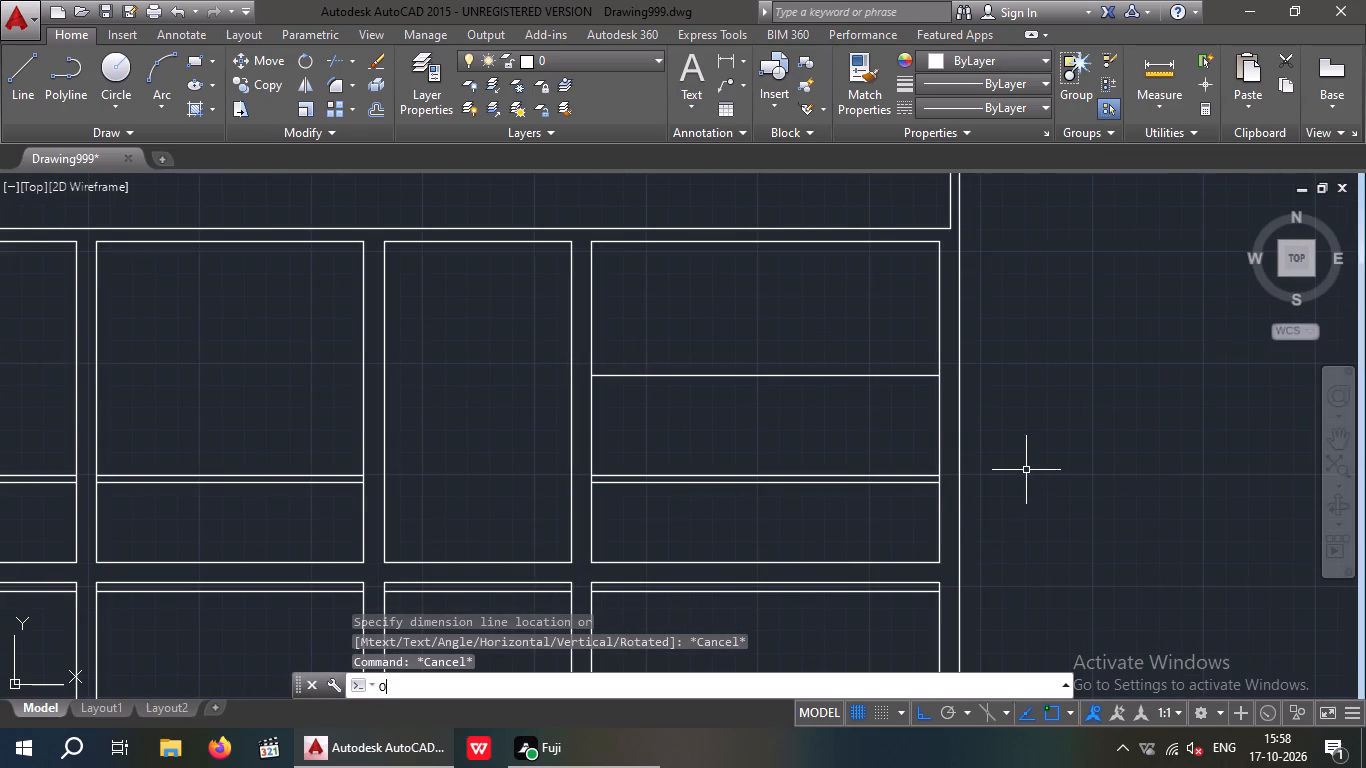
{"action": "key", "text": "Return"}
{"action": "key", "text": "7"}
{"action": "key", "text": "apostrophe"}
{"action": "key", "text": "Return"}
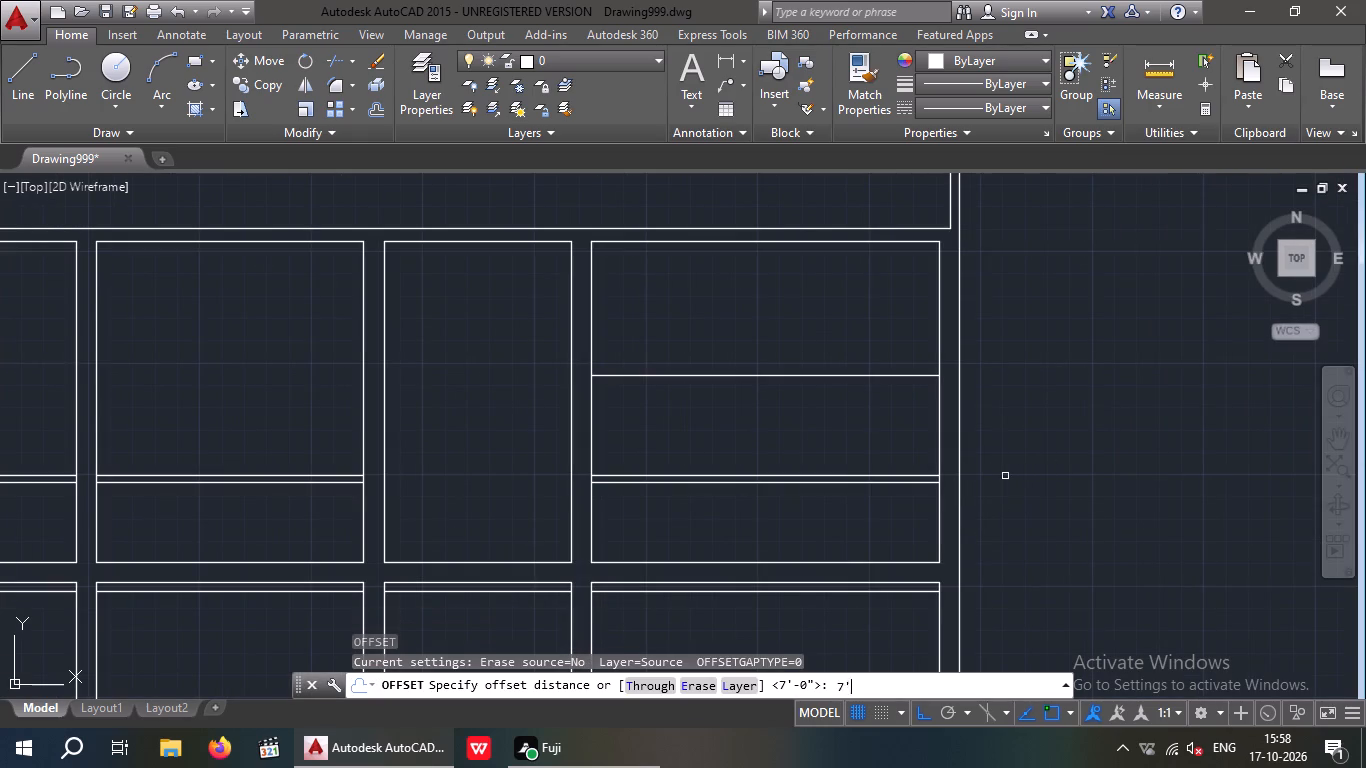
{"action": "left_click", "coordinate": [275, 563]}
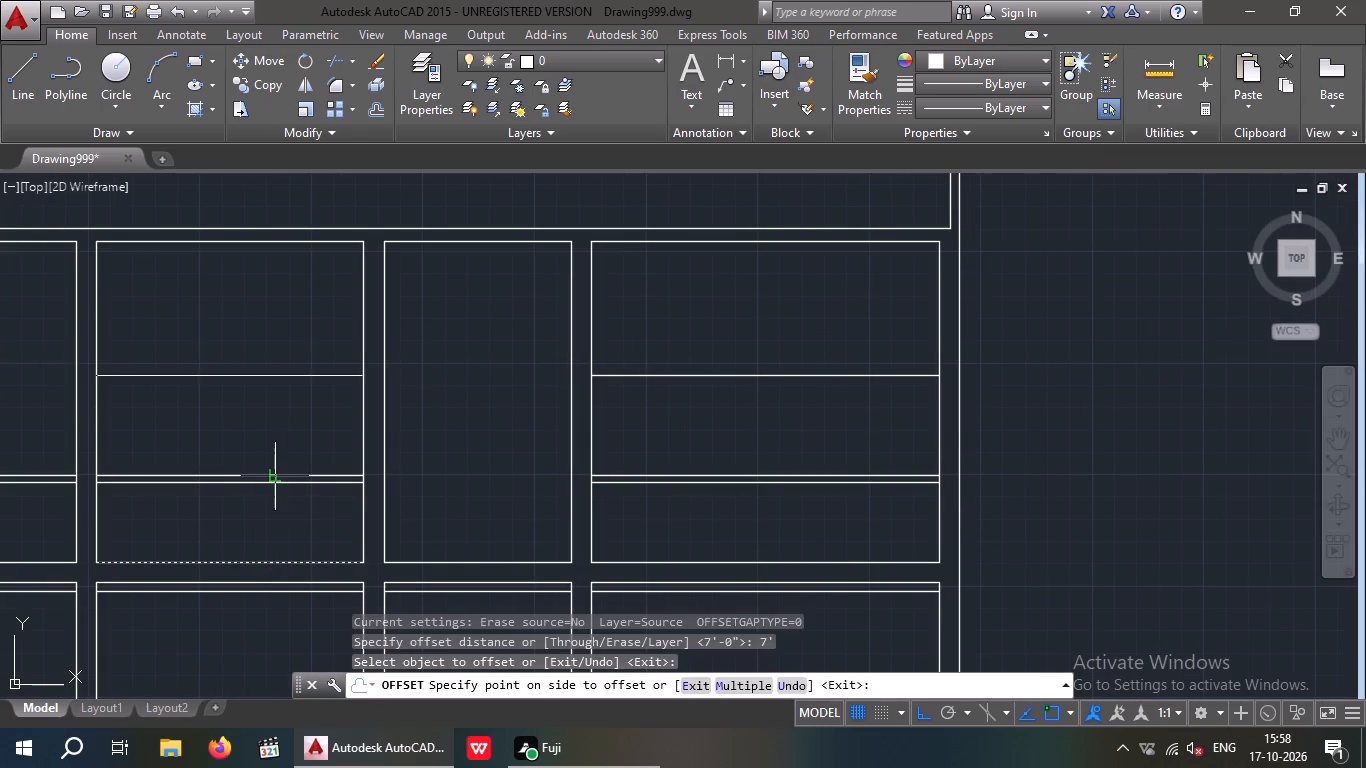
{"action": "left_click", "coordinate": [271, 471]}
{"action": "middle_click_drag", "start_coordinate": [297, 438], "coordinate": [625, 424]}
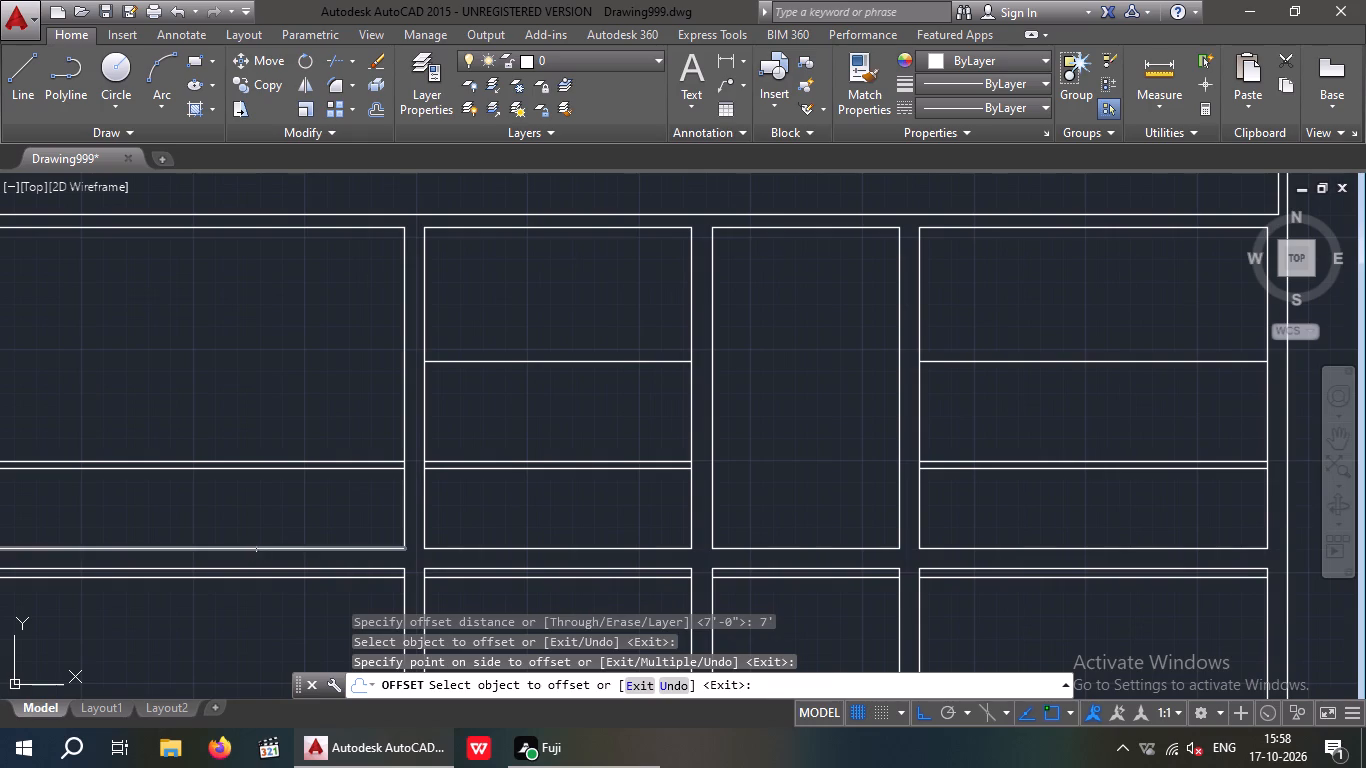
{"action": "left_click_drag", "start_coordinate": [259, 549], "coordinate": [266, 528]}
{"action": "left_click", "coordinate": [280, 449]}
{"action": "middle_click_drag", "start_coordinate": [331, 414], "coordinate": [693, 414]}
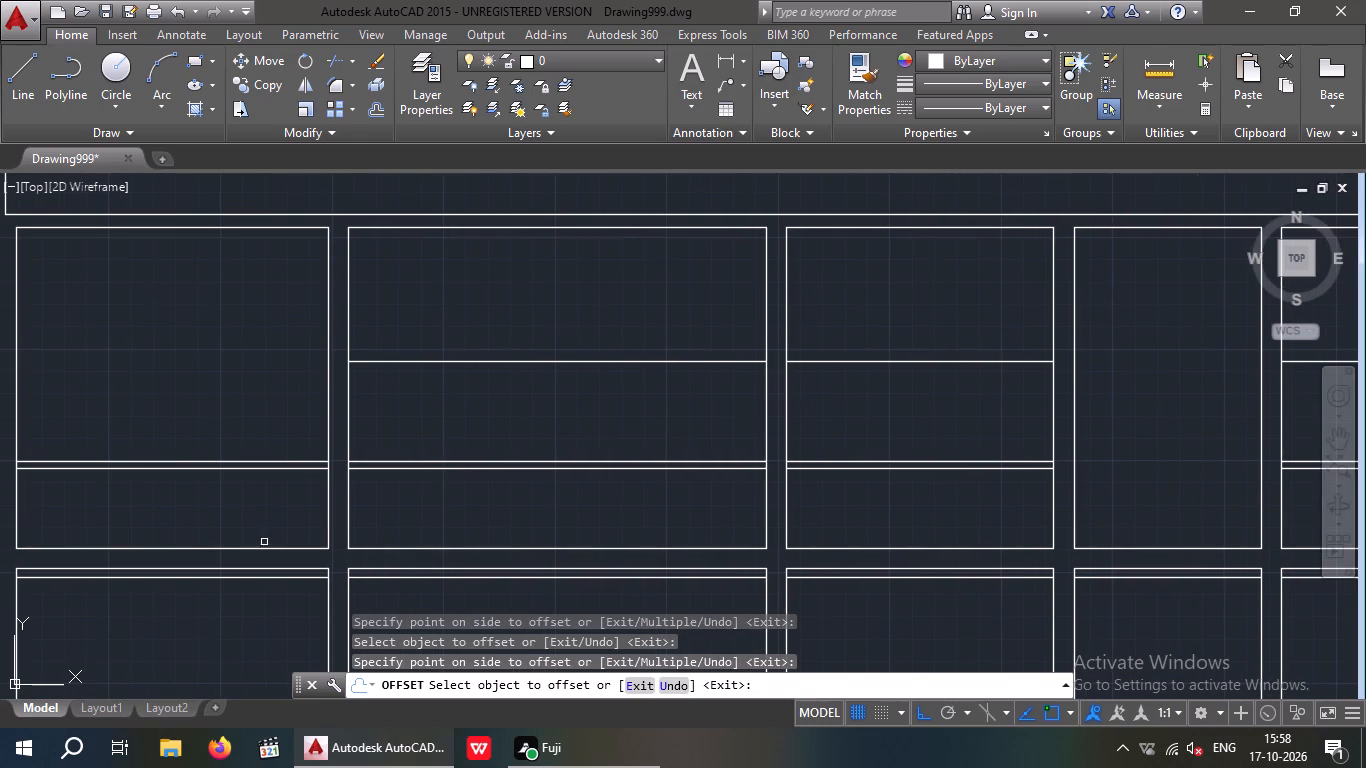
{"action": "left_click_drag", "start_coordinate": [260, 550], "coordinate": [256, 541]}
{"action": "left_click", "coordinate": [234, 427]}
{"action": "middle_click_drag", "start_coordinate": [406, 448], "coordinate": [545, 444]}
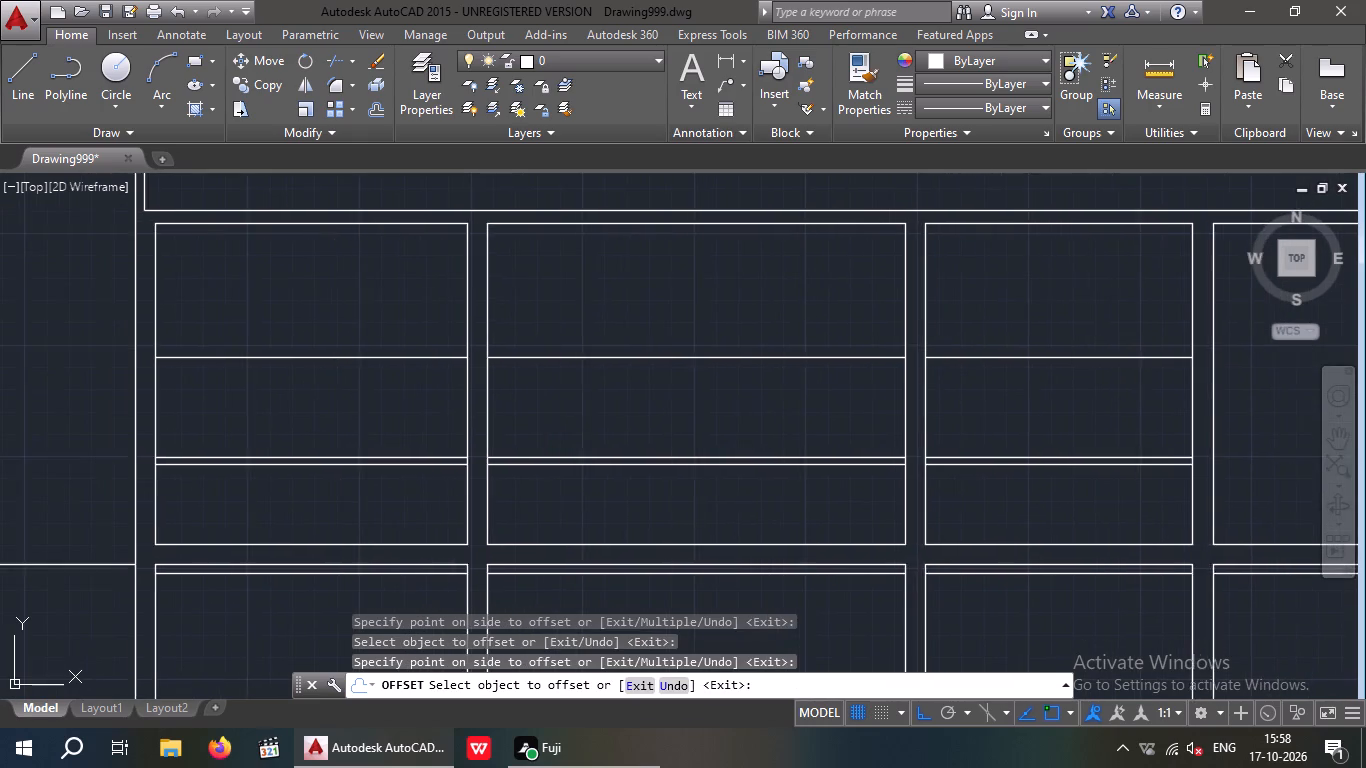
{"action": "scroll", "coordinate": [491, 436], "scroll_direction": "down", "scroll_amount": 2}
{"action": "key", "text": "Escape"}
{"action": "key", "text": "Escape"}
Offset the single lines at 7' height 3" downward in the fifth and third upper rooms.
{"action": "middle_click_drag", "start_coordinate": [752, 454], "coordinate": [333, 455]}
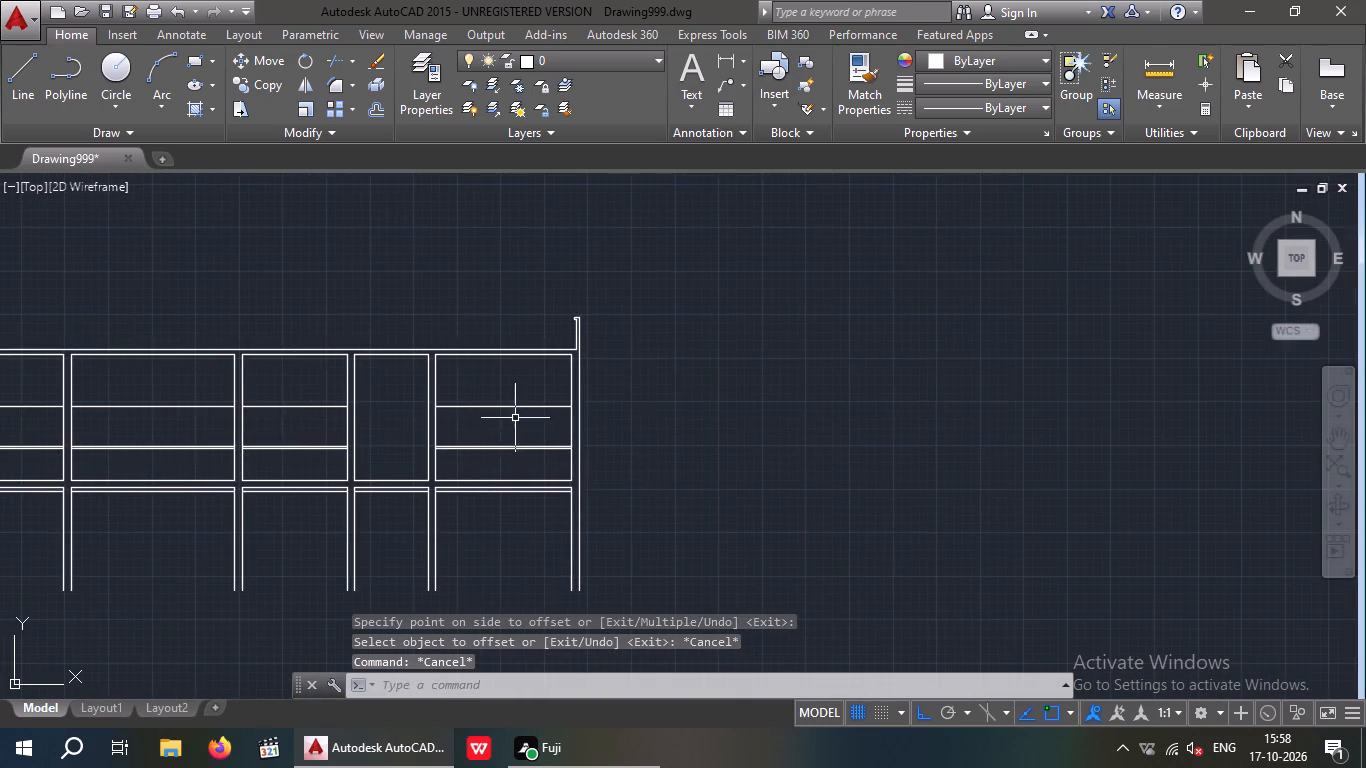
{"action": "scroll", "coordinate": [520, 418], "scroll_direction": "up", "scroll_amount": 1}
{"action": "key", "text": "o"}
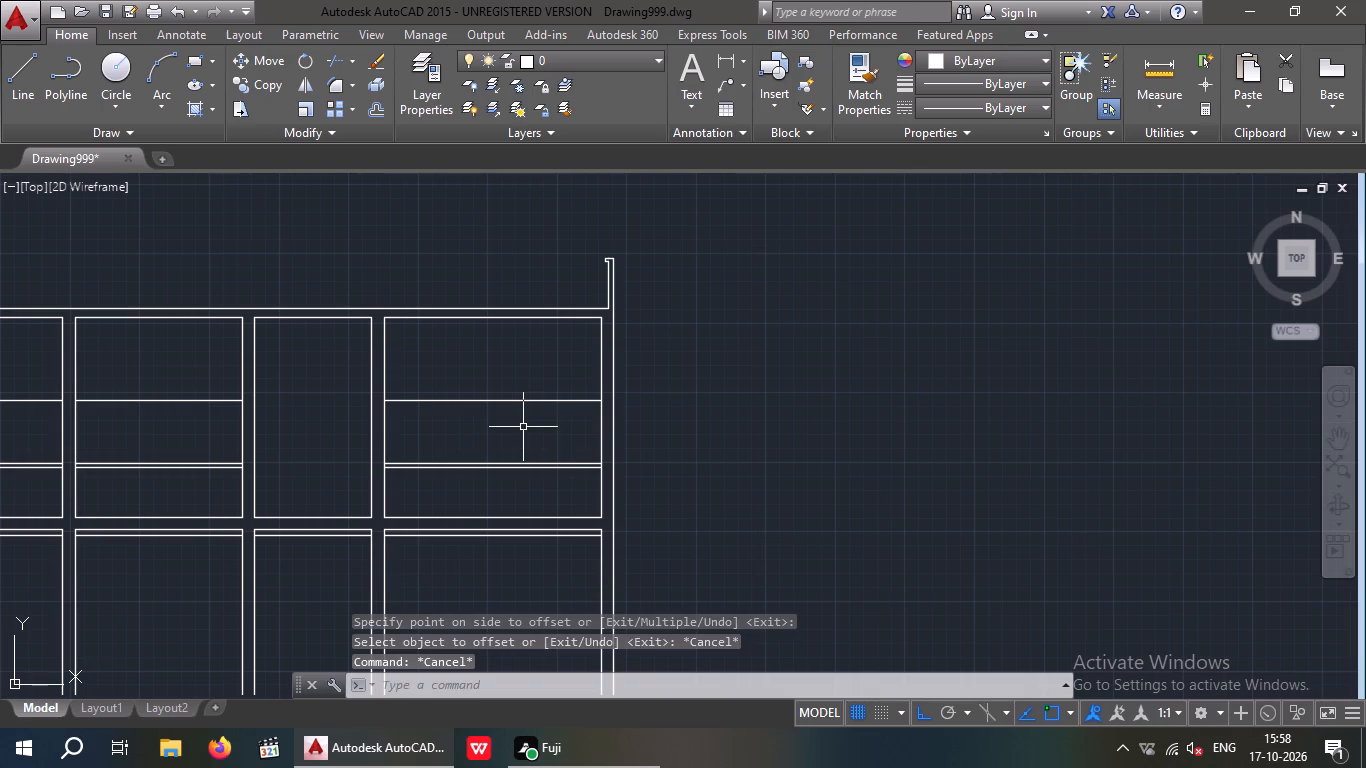
{"action": "key", "text": "Return"}
{"action": "key", "text": "3"}
{"action": "key", "text": "shift+quotedbl"}
{"action": "key", "text": "Return"}
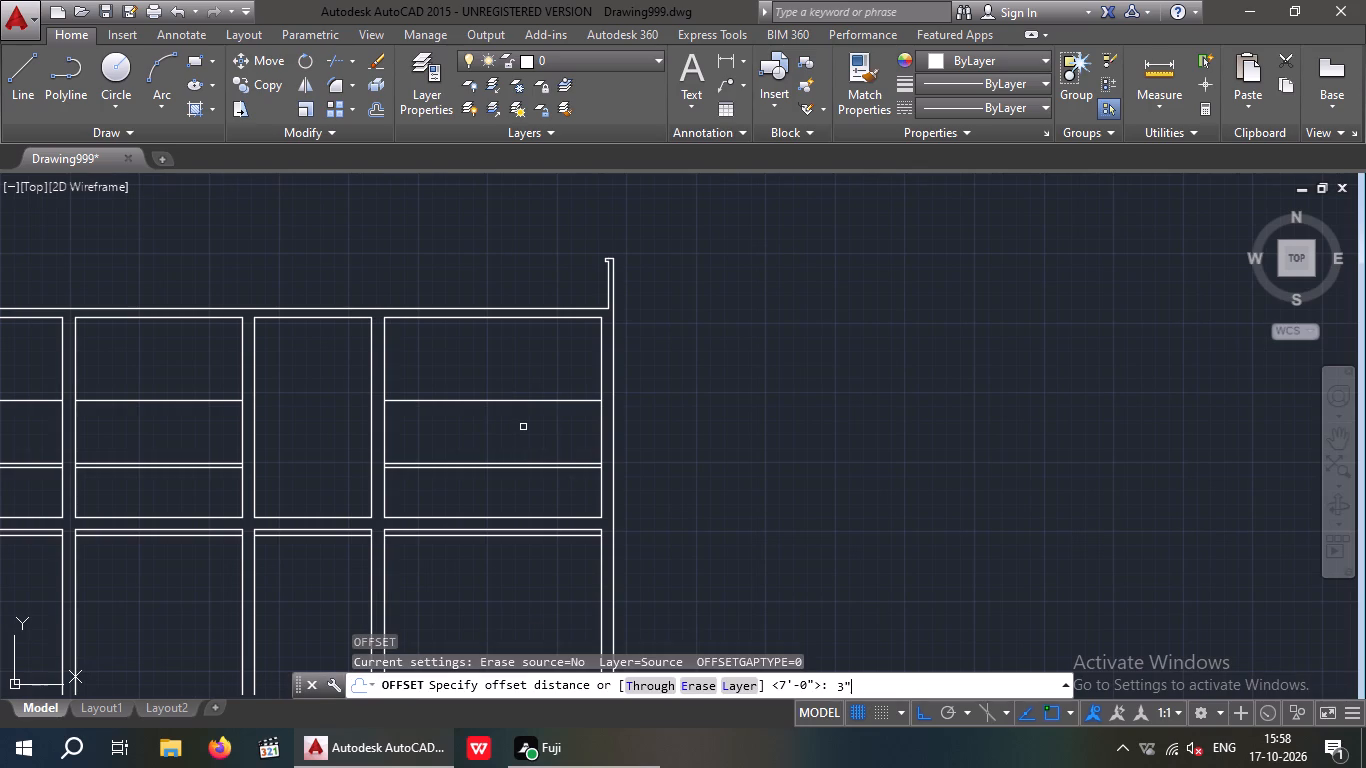
{"action": "left_click", "coordinate": [540, 400]}
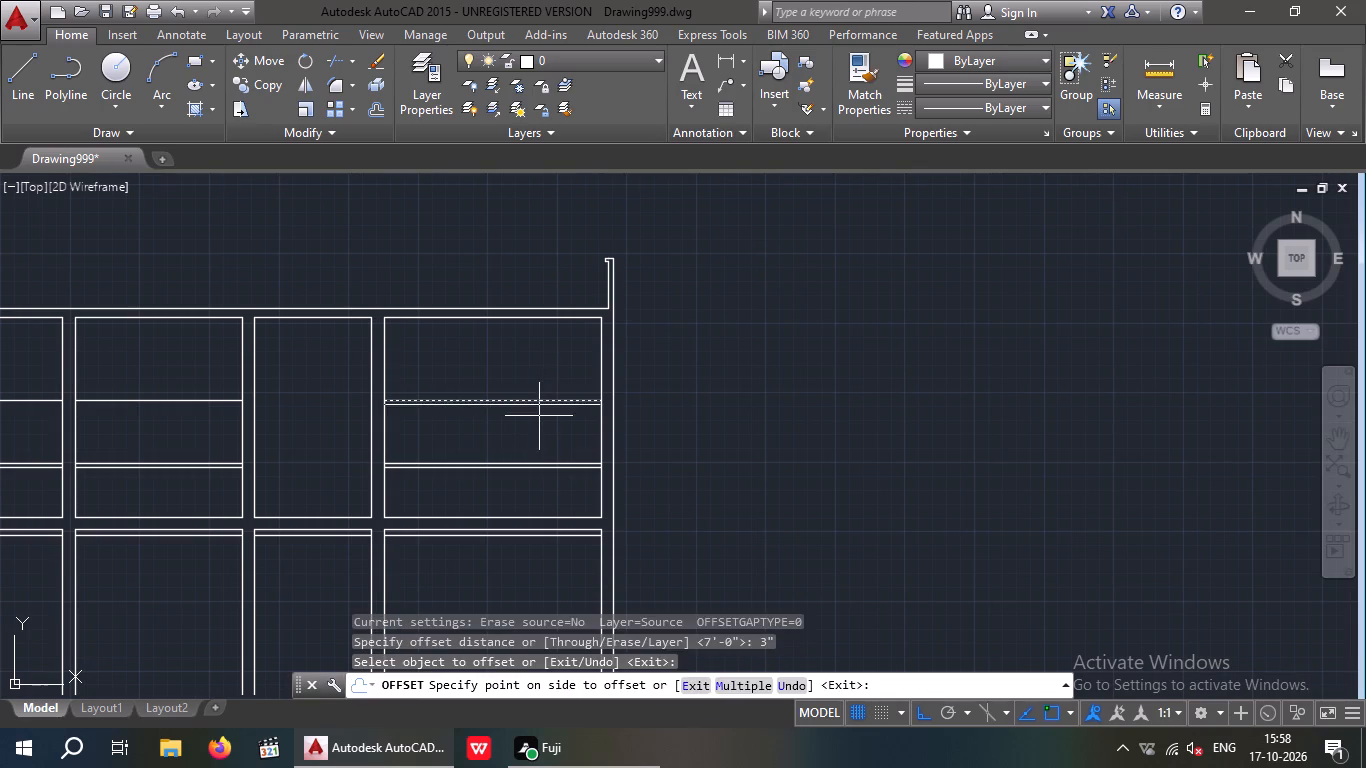
{"action": "left_click", "coordinate": [539, 416]}
{"action": "left_click_drag", "start_coordinate": [173, 400], "coordinate": [176, 412]}
{"action": "left_click", "coordinate": [177, 428]}
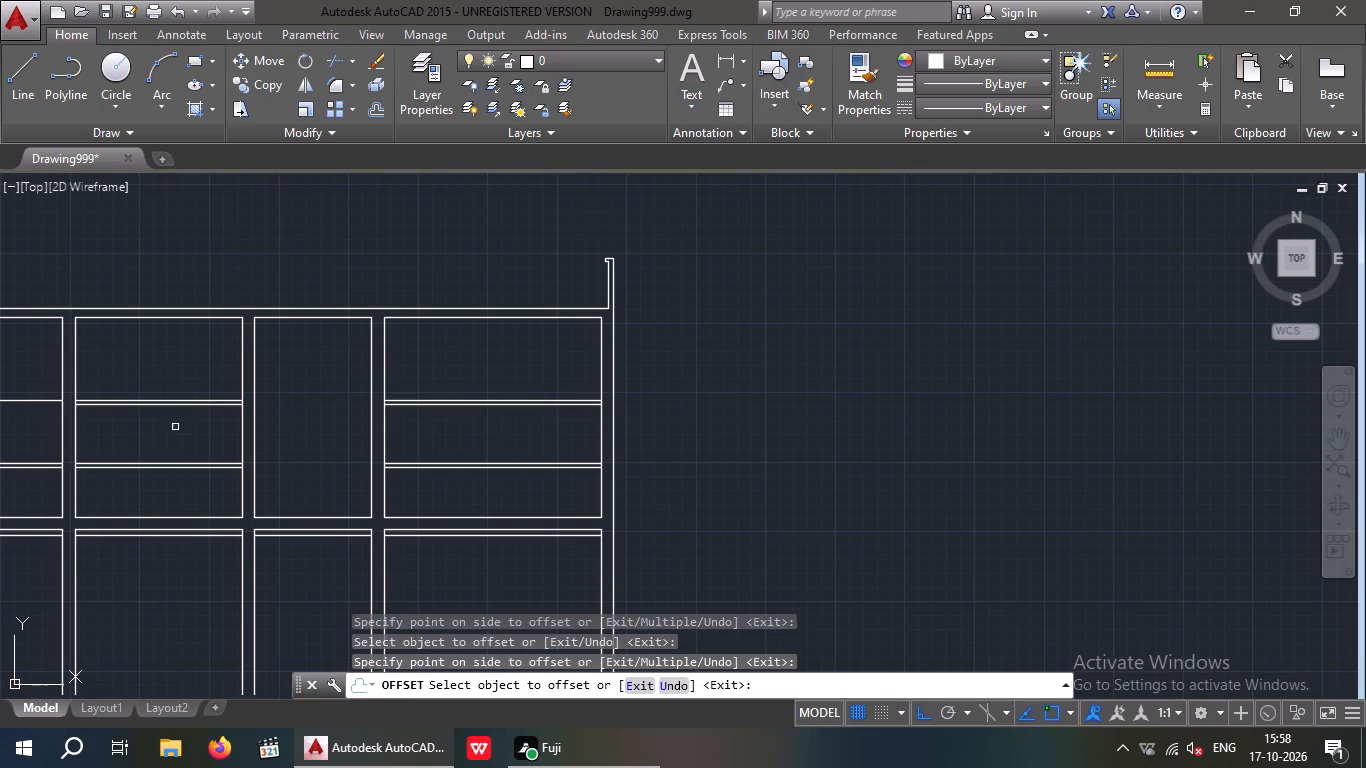
Offset the single lines at 7' height 3" downward in the second and first upper rooms.
{"action": "middle_click_drag", "start_coordinate": [178, 429], "coordinate": [839, 486]}
{"action": "left_click_drag", "start_coordinate": [650, 457], "coordinate": [651, 472]}
{"action": "left_click", "coordinate": [656, 488]}
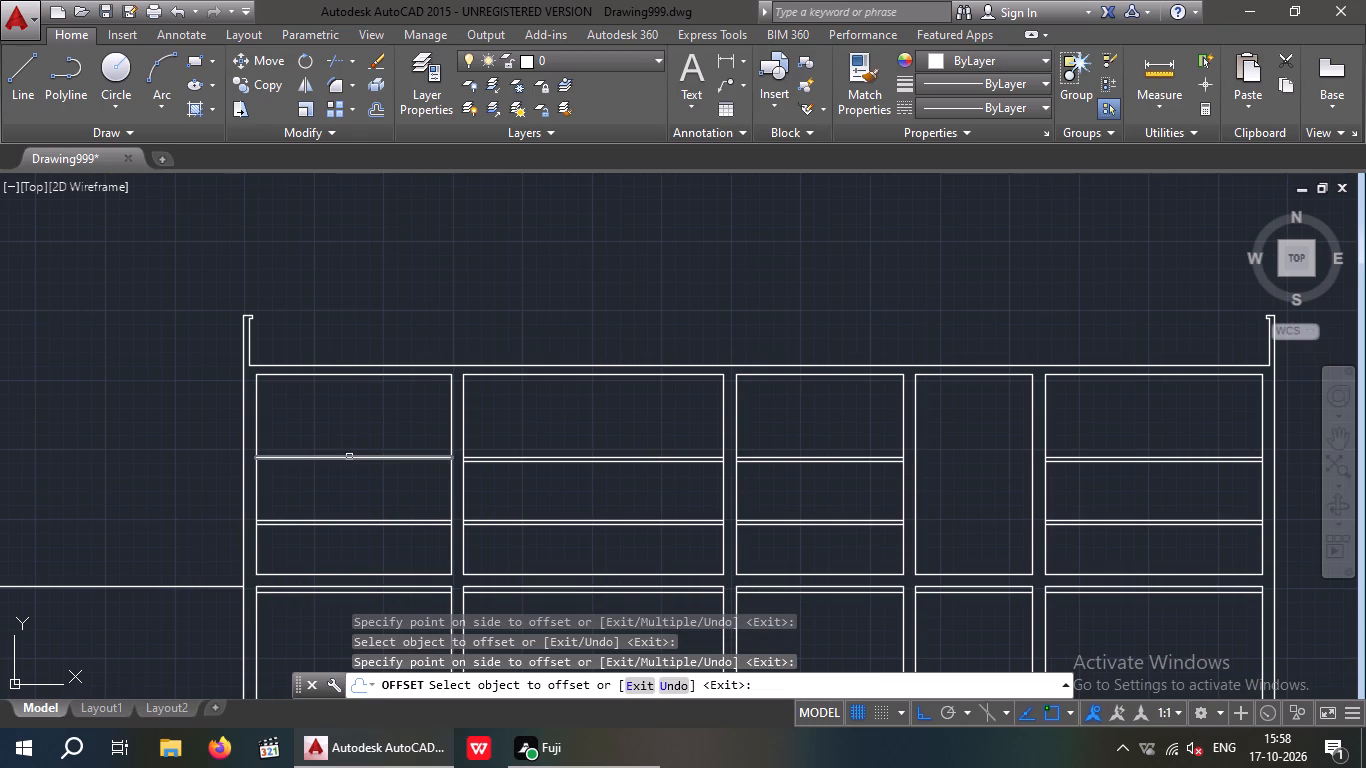
{"action": "left_click", "coordinate": [353, 459]}
{"action": "left_click", "coordinate": [353, 473]}
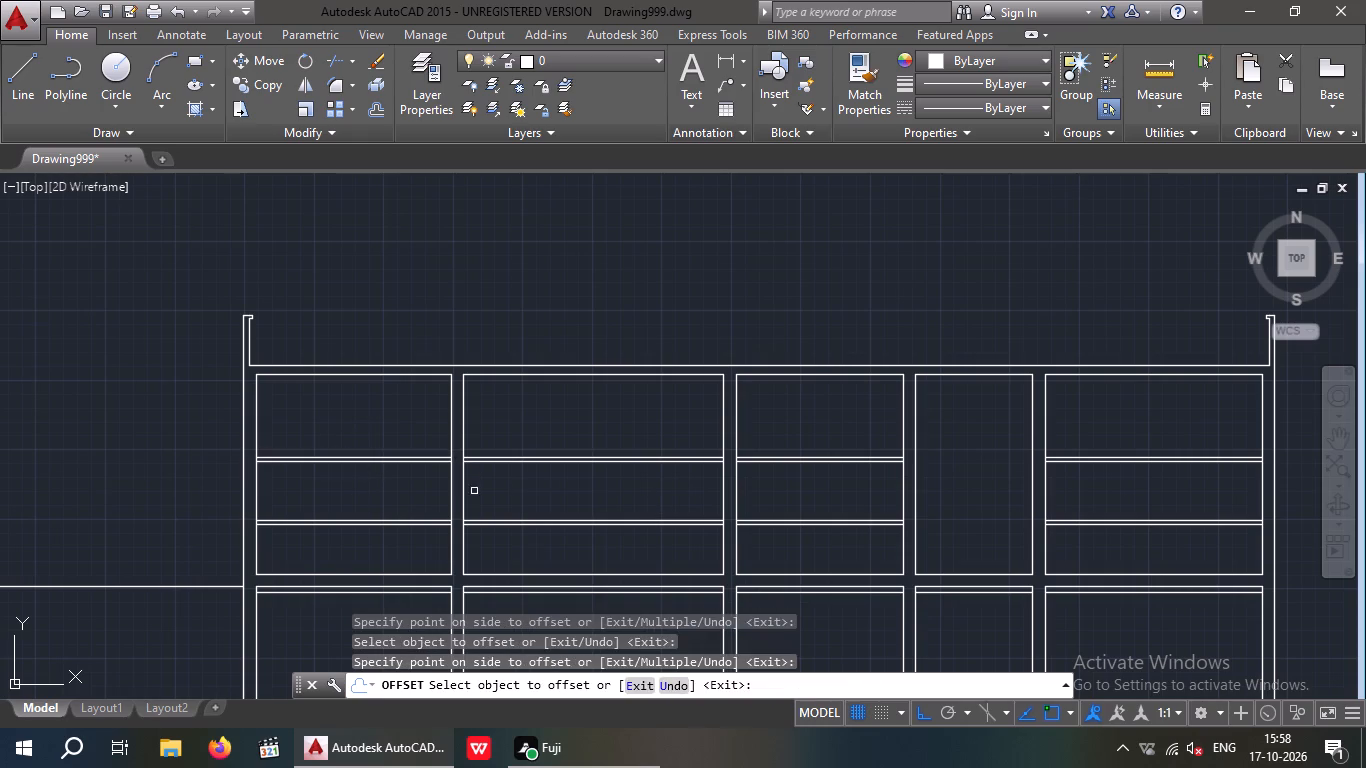
{"action": "key", "text": "Escape"}
{"action": "key", "text": "Escape"}
Draw a vertical line joining the midpoints of the facing lines of the two double lines in the fifth upper room.
{"action": "middle_click_drag", "start_coordinate": [806, 479], "coordinate": [550, 445]}
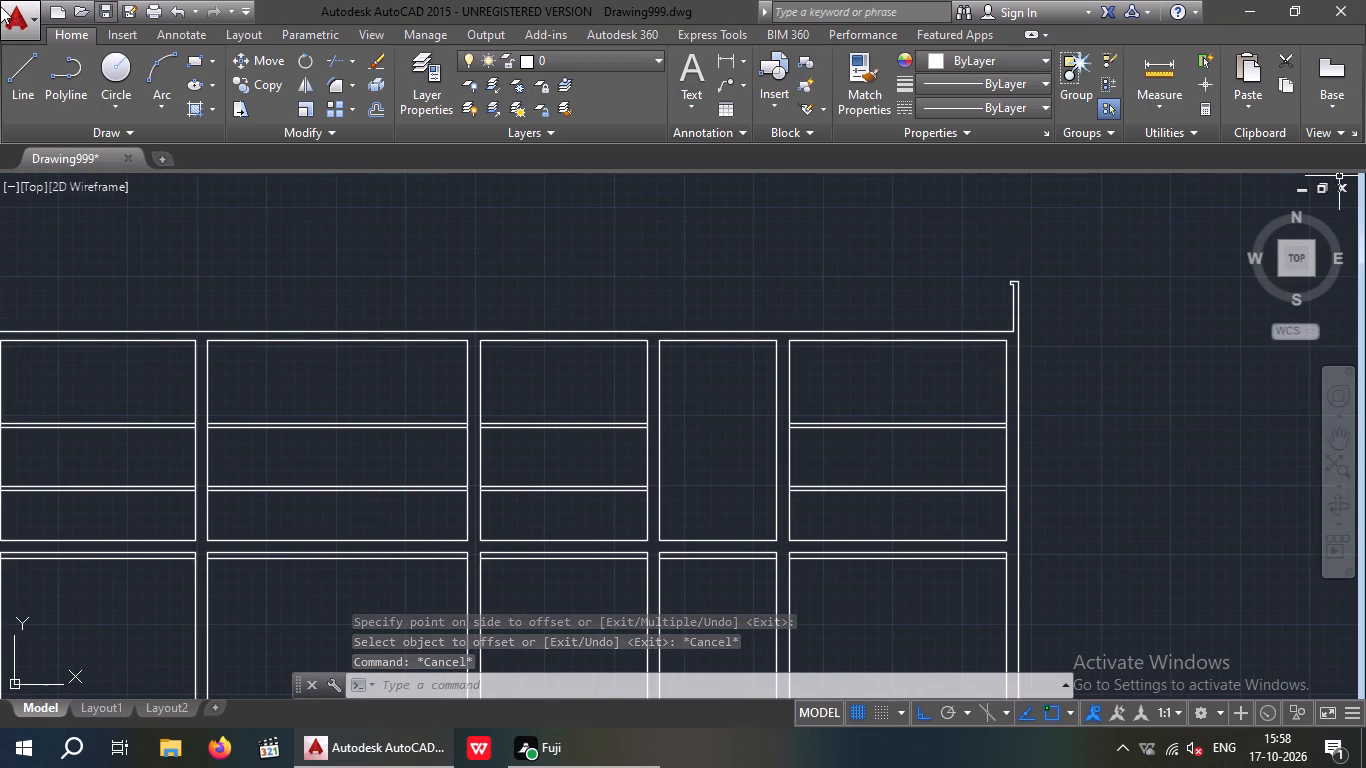
{"action": "left_click", "coordinate": [25, 76]}
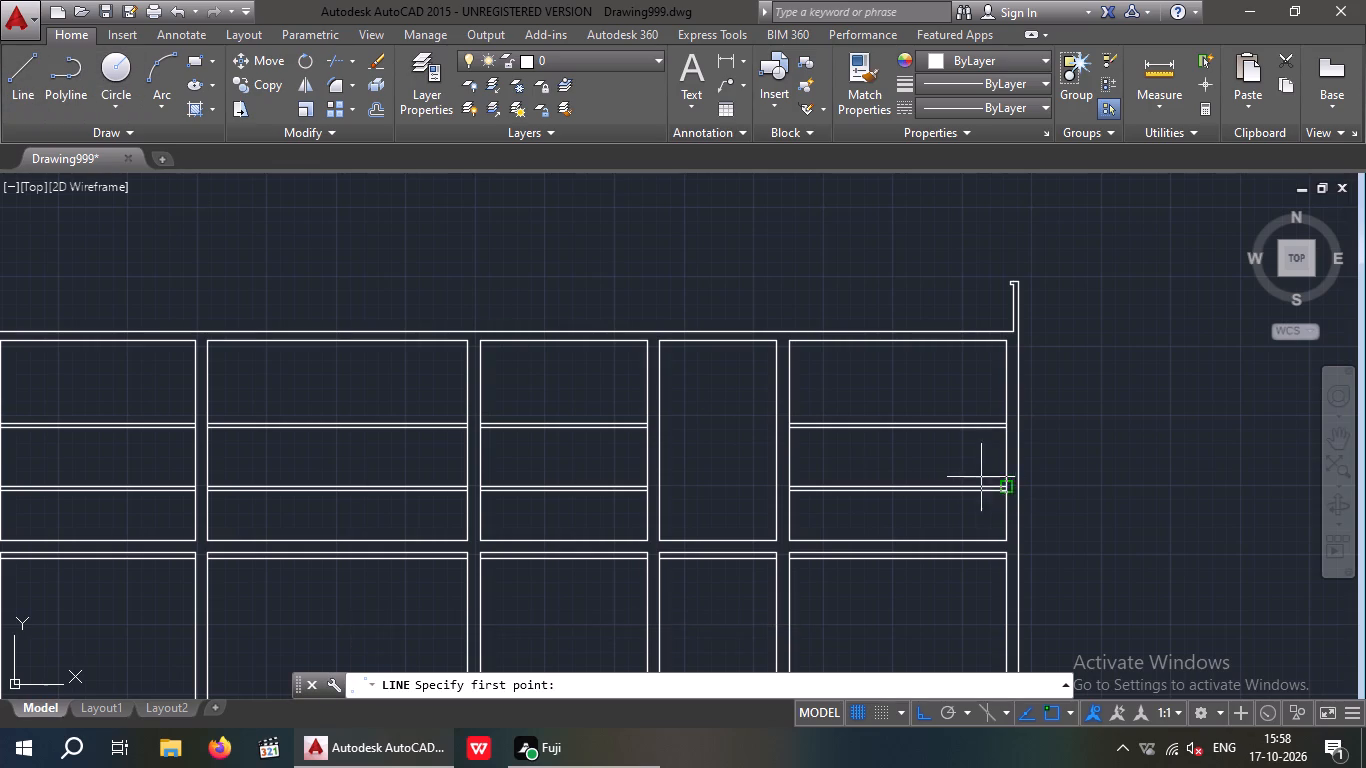
{"action": "scroll", "coordinate": [915, 453], "scroll_direction": "up", "scroll_amount": 3}
{"action": "left_click", "coordinate": [842, 365]}
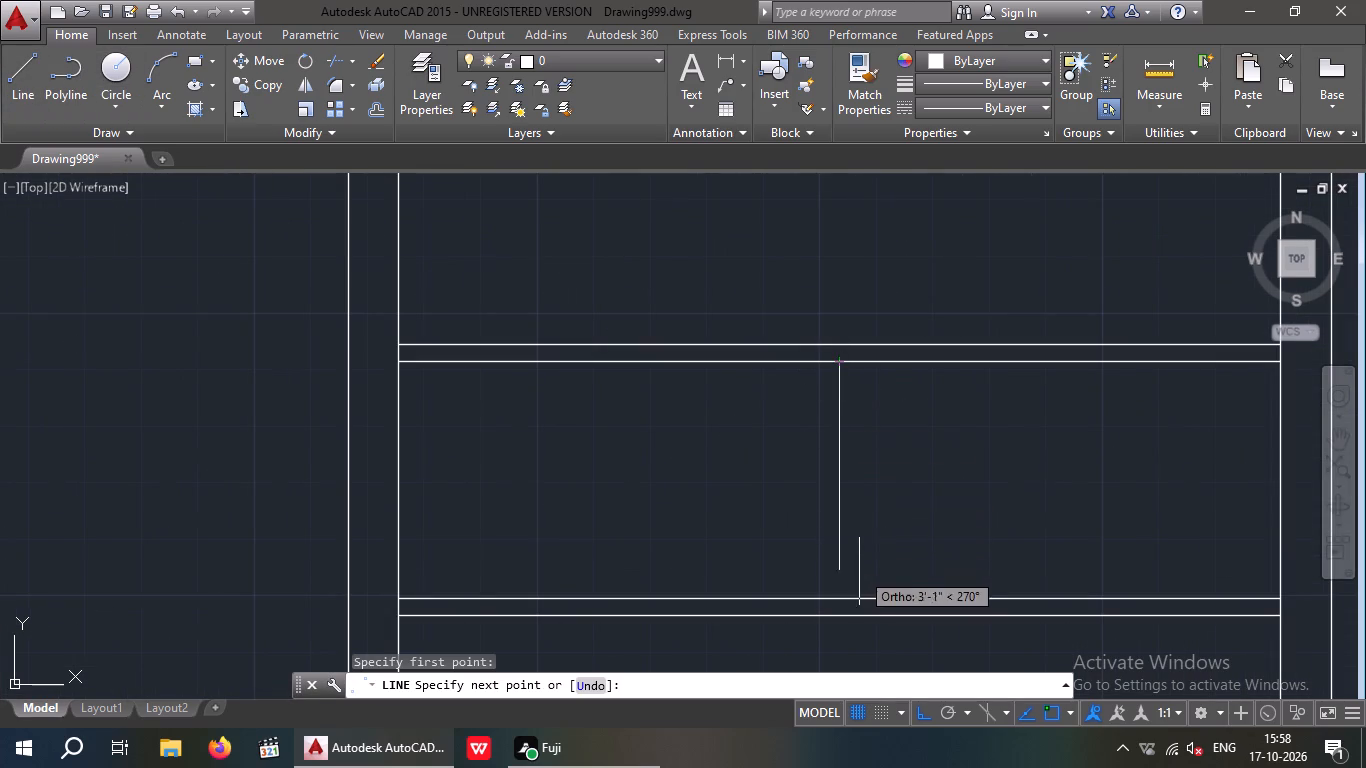
{"action": "left_click", "coordinate": [840, 598]}
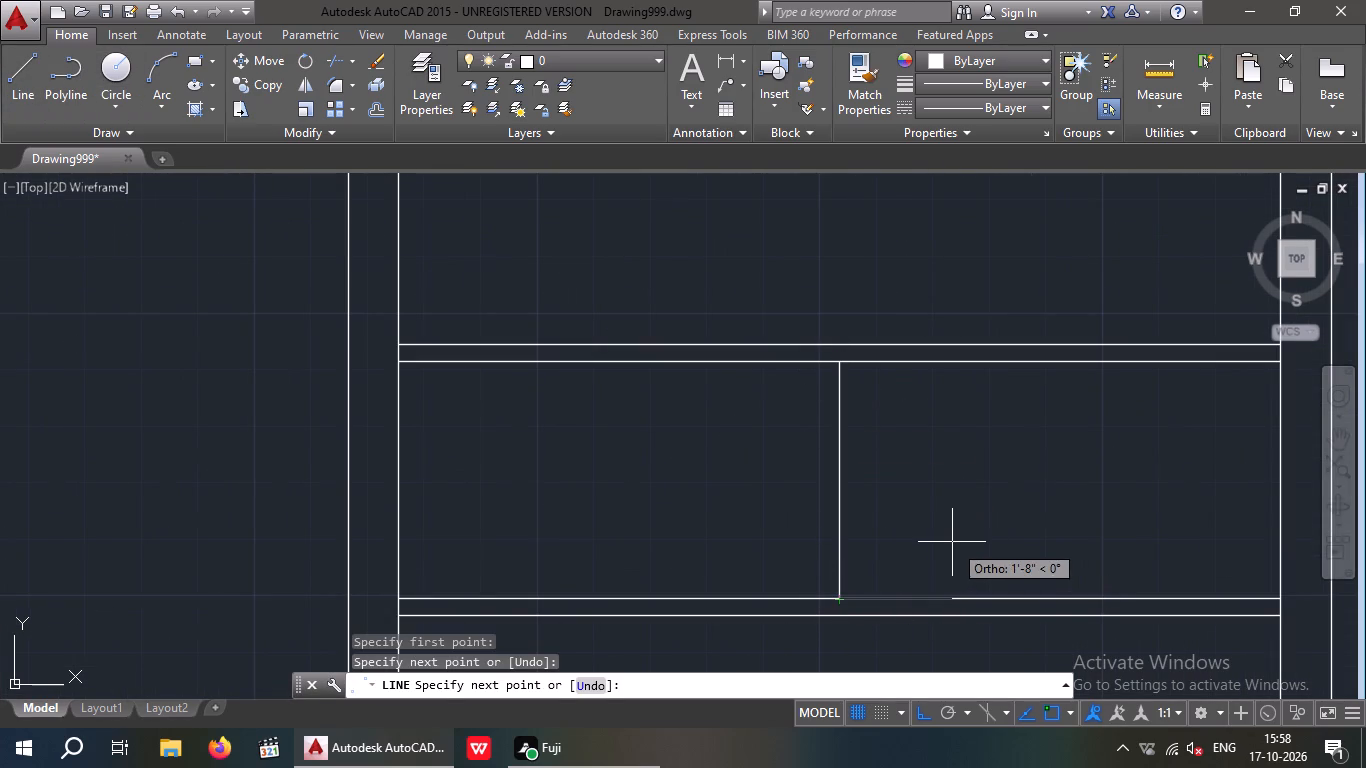
{"action": "key", "text": "space"}
Draw vertical lines joining the midpoints of the facing lines of the double lines in the third and second upper rooms.
{"action": "scroll", "coordinate": [885, 436], "scroll_direction": "down", "scroll_amount": 2}
{"action": "middle_click_drag", "start_coordinate": [741, 452], "coordinate": [957, 431]}
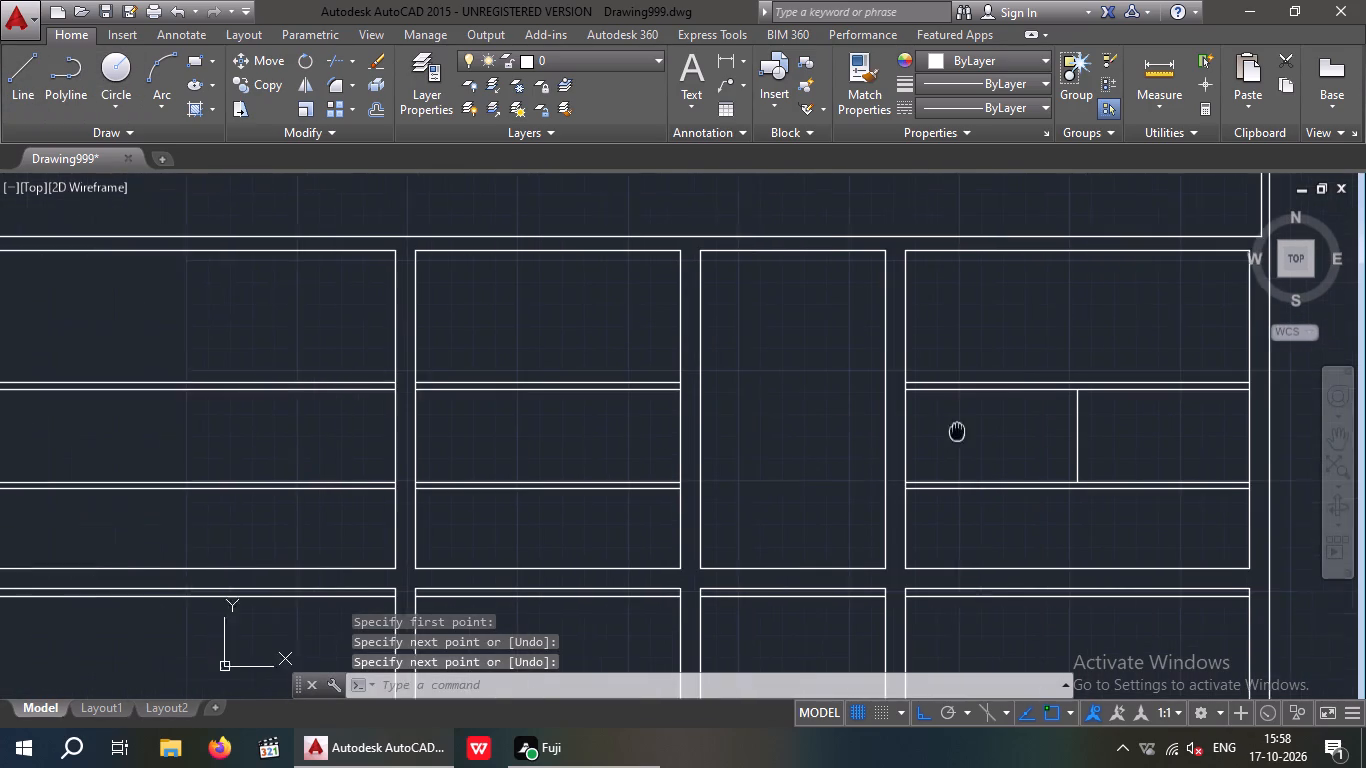
{"action": "middle_click_drag", "start_coordinate": [957, 431], "coordinate": [961, 430]}
{"action": "key", "text": "space"}
{"action": "left_click_drag", "start_coordinate": [562, 388], "coordinate": [564, 420]}
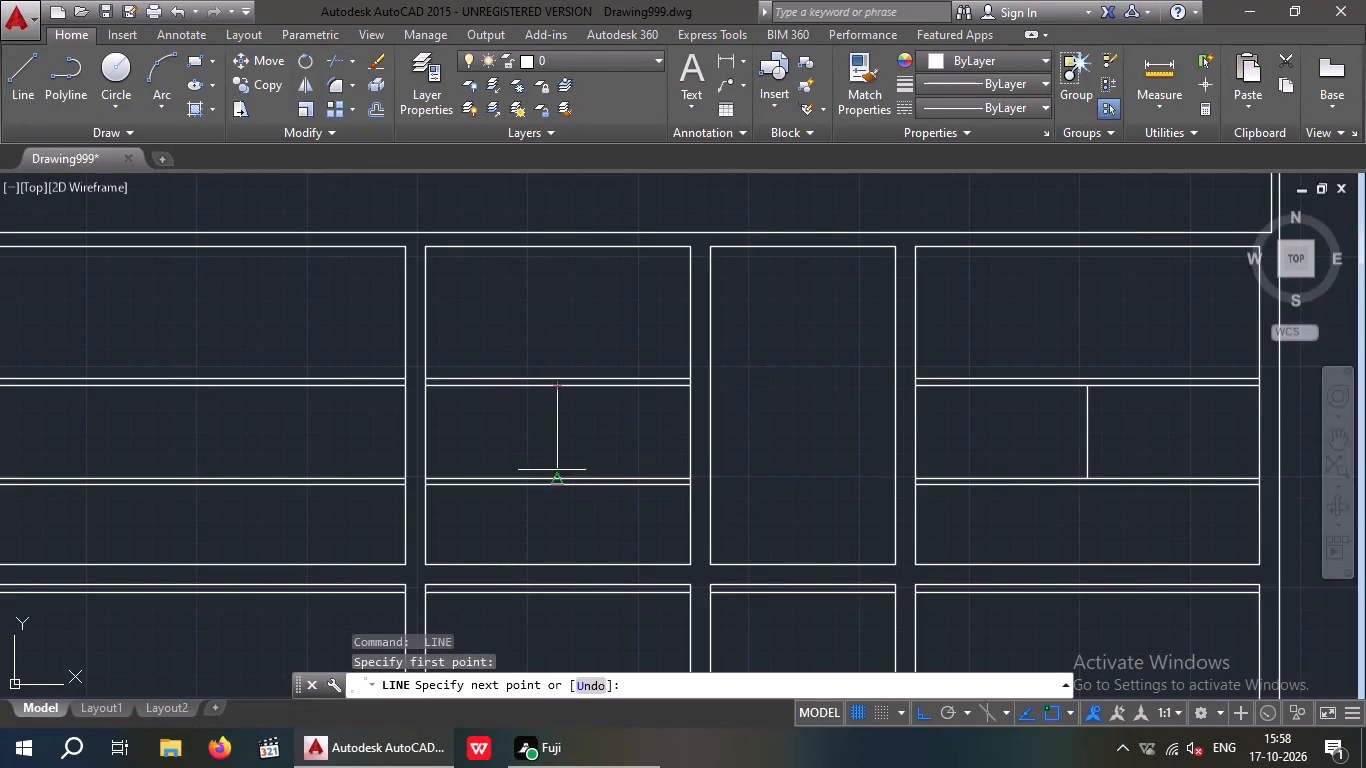
{"action": "left_click", "coordinate": [553, 477]}
{"action": "key", "text": "space"}
{"action": "middle_click_drag", "start_coordinate": [689, 403], "coordinate": [810, 388]}
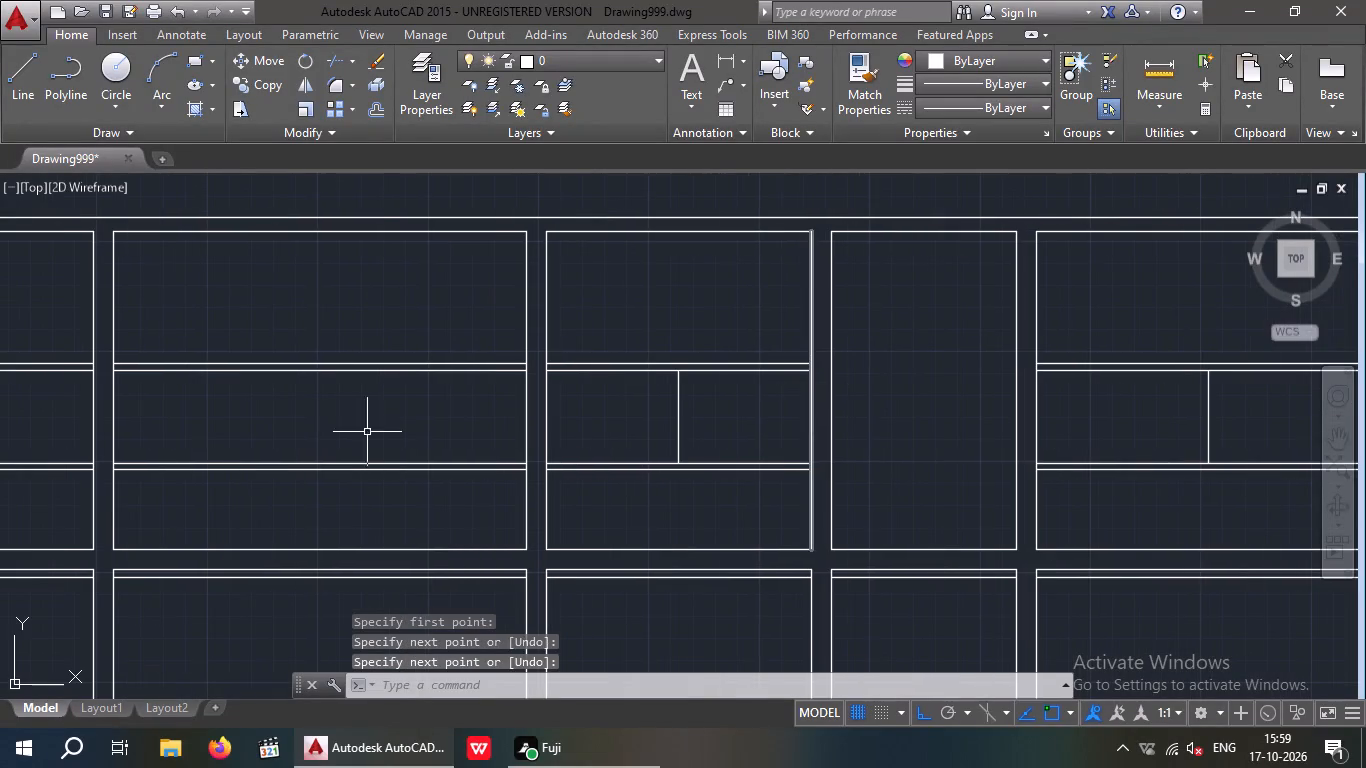
{"action": "key", "text": "space"}
{"action": "left_click_drag", "start_coordinate": [324, 372], "coordinate": [323, 389]}
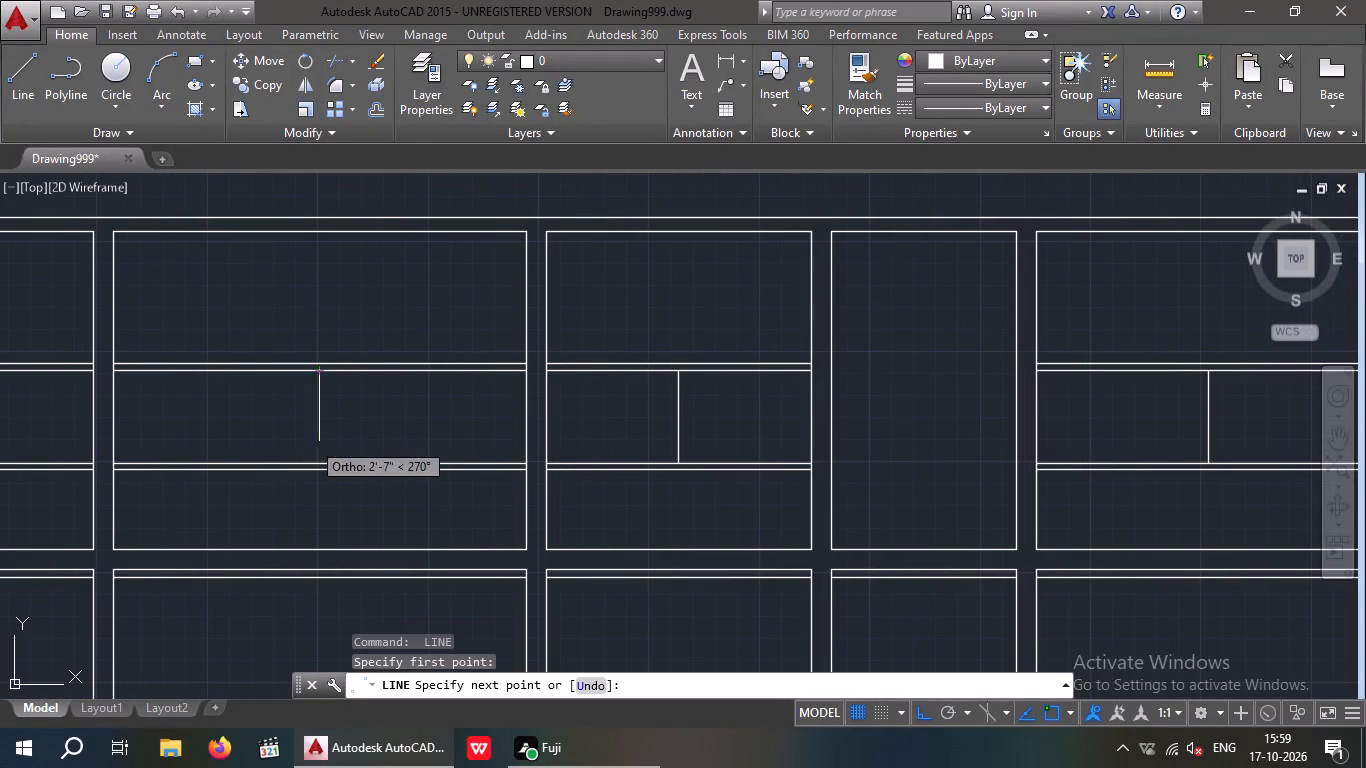
{"action": "left_click", "coordinate": [317, 460]}
{"action": "key", "text": "space"}
Draw a vertical line joining the midpoints of the facing lines of the double lines in the first upper room.
{"action": "scroll", "coordinate": [411, 411], "scroll_direction": "down", "scroll_amount": 2}
{"action": "middle_click_drag", "start_coordinate": [410, 410], "coordinate": [561, 417]}
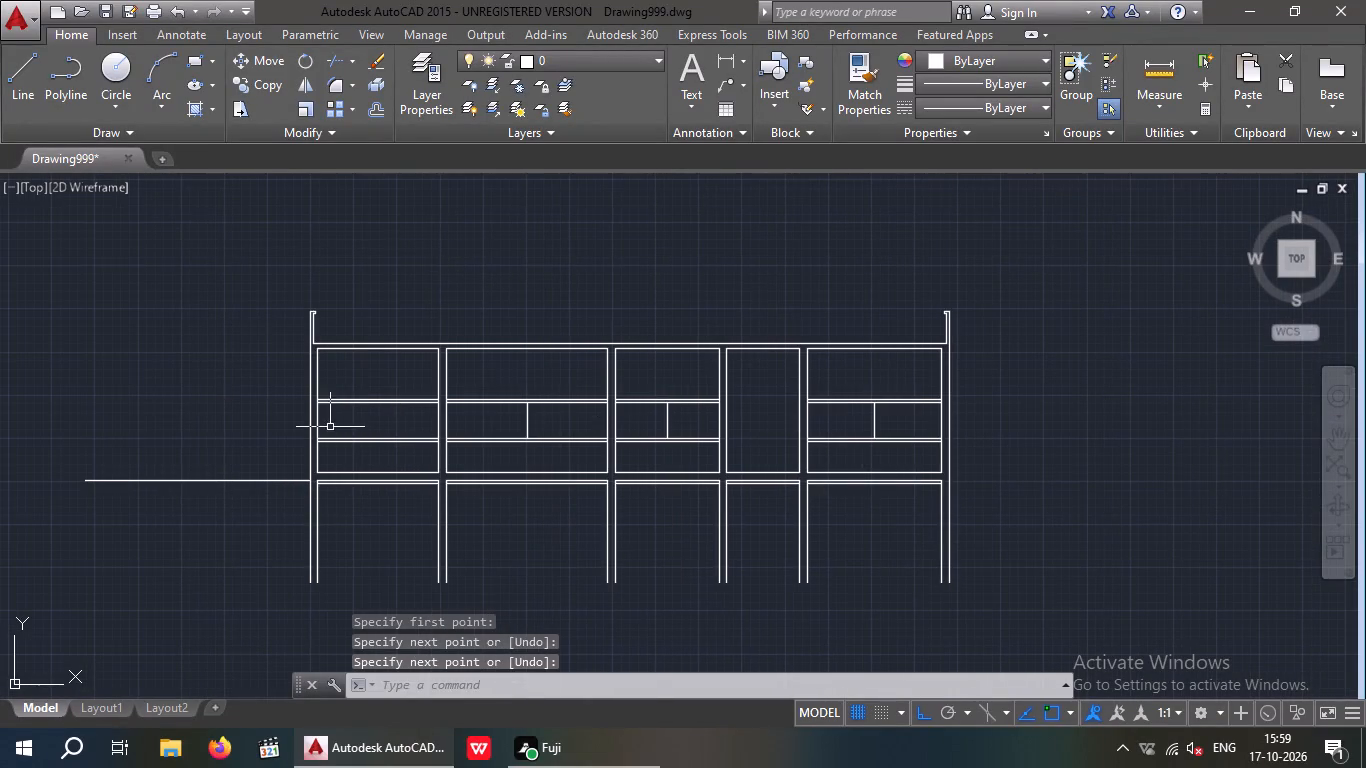
{"action": "key", "text": "space"}
{"action": "scroll", "coordinate": [386, 409], "scroll_direction": "up", "scroll_amount": 3}
{"action": "left_click_drag", "start_coordinate": [344, 384], "coordinate": [344, 385]}
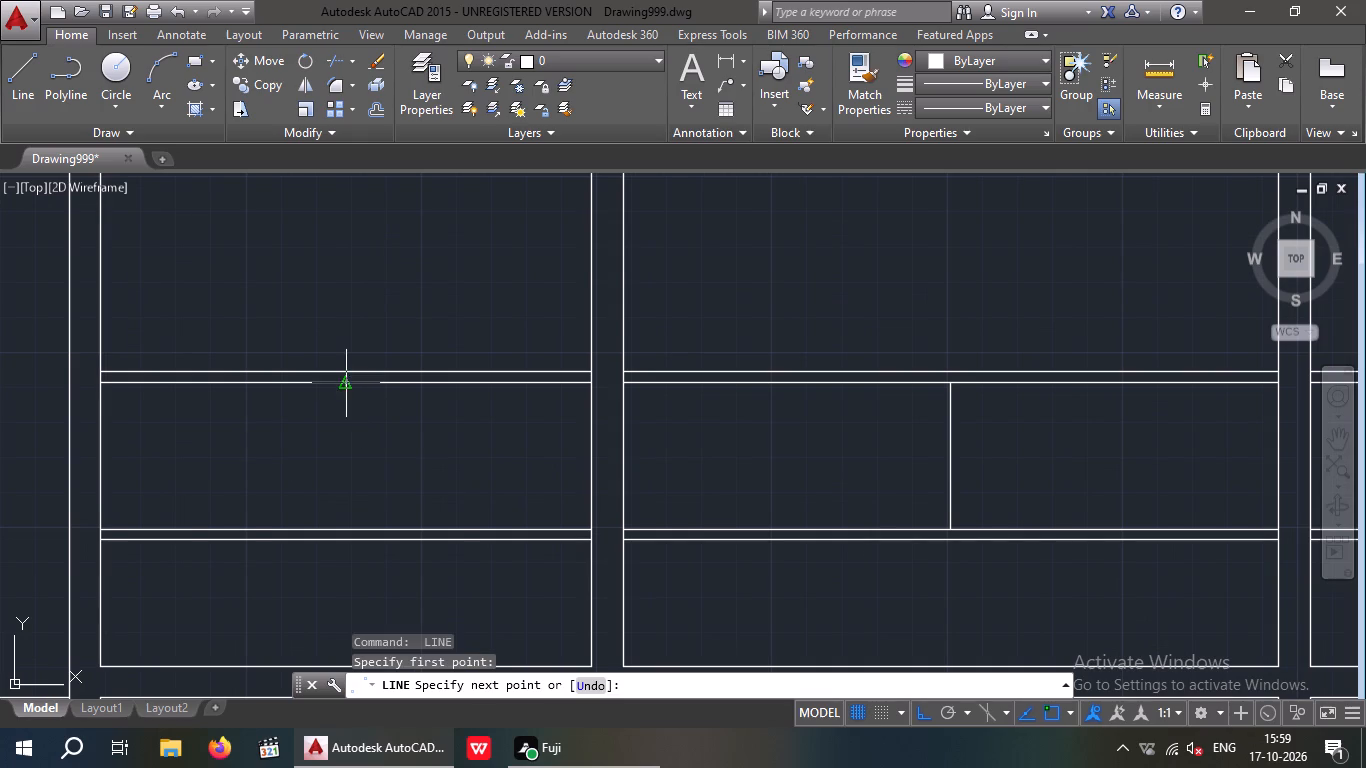
{"action": "left_click_drag", "start_coordinate": [344, 385], "coordinate": [341, 405]}
{"action": "left_click", "coordinate": [344, 525]}
{"action": "key", "text": "space"}
{"action": "scroll", "coordinate": [418, 441], "scroll_direction": "down", "scroll_amount": 2}
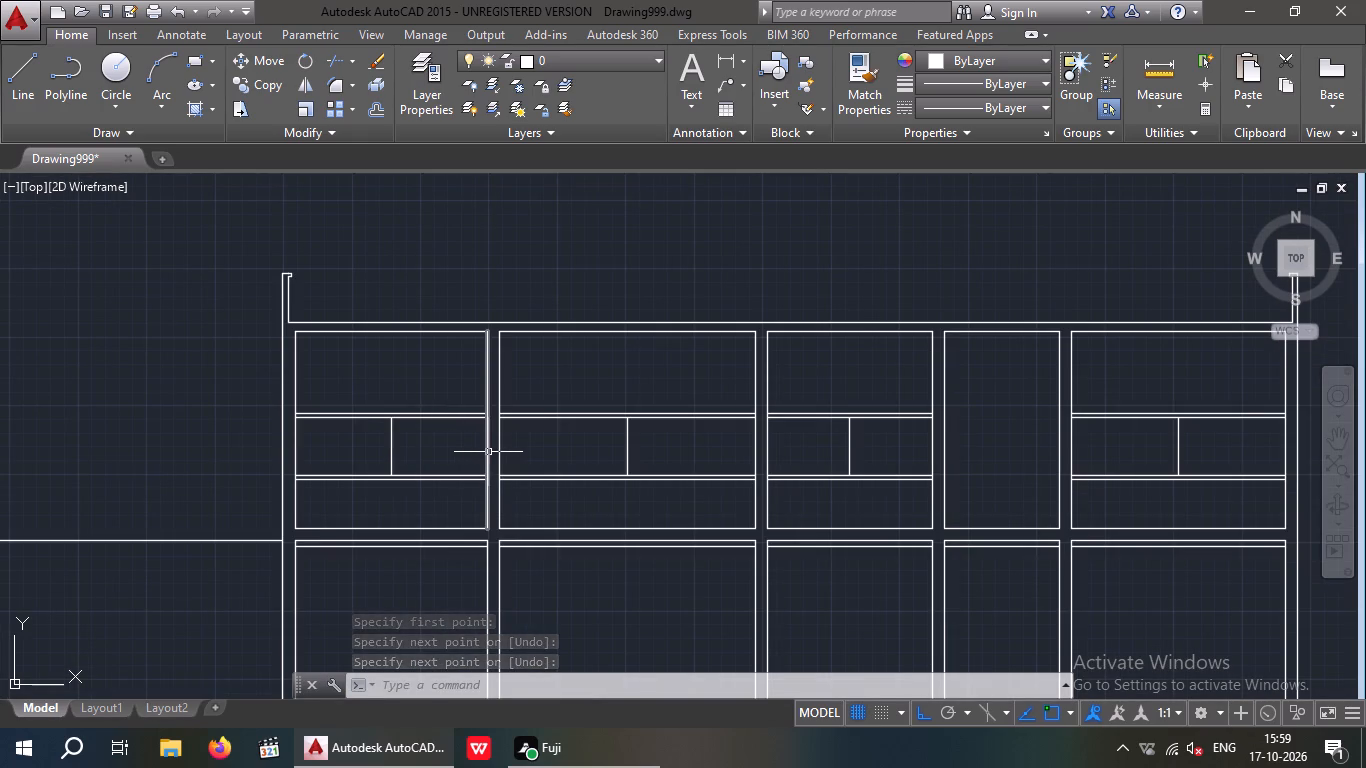
{"action": "key", "text": "Escape"}
{"action": "key", "text": "Escape"}
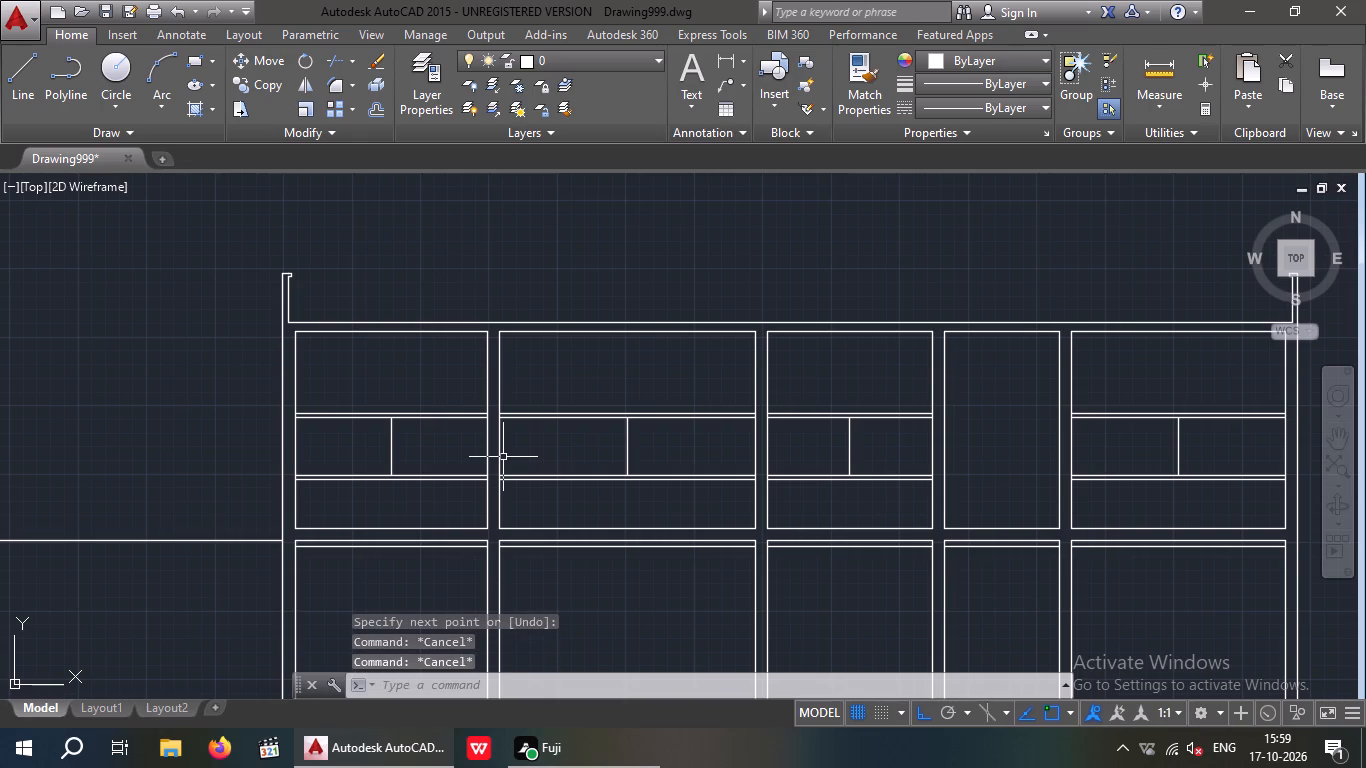
Offset the midpoint divider in the fifth upper room 1'6" to both sides.
{"action": "key", "text": "o"}
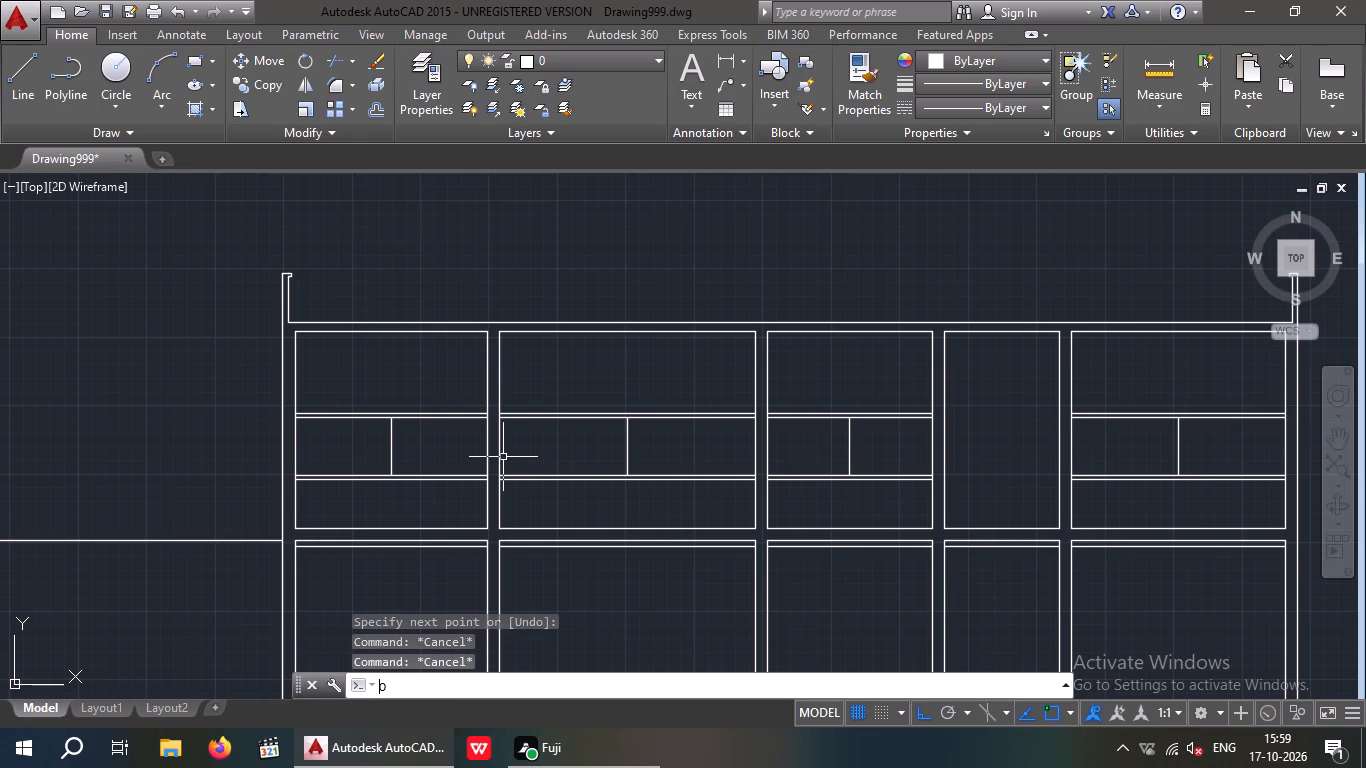
{"action": "key", "text": "Return"}
{"action": "type", "text": "1'6"}
{"action": "key", "text": "shift+quotedbl"}
{"action": "key", "text": "Return"}
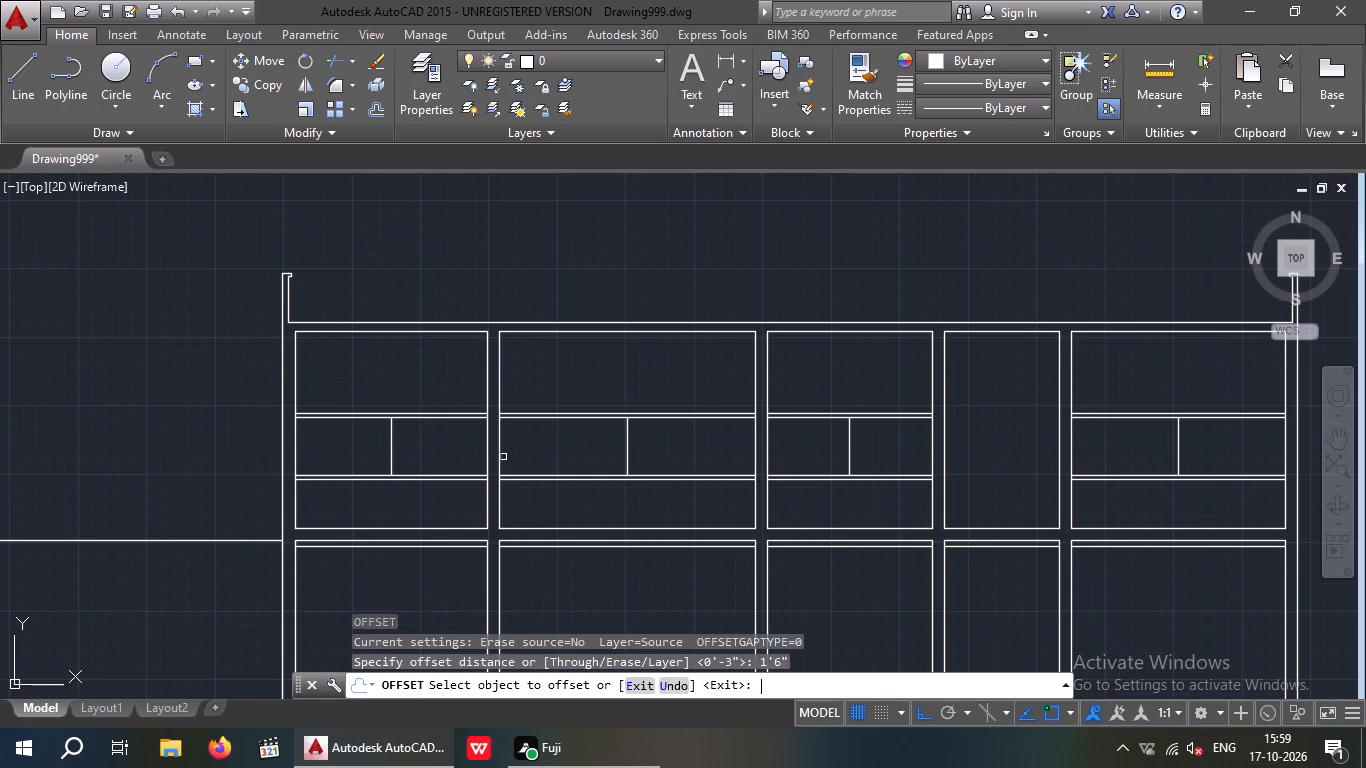
{"action": "middle_click_drag", "start_coordinate": [1145, 446], "coordinate": [870, 409]}
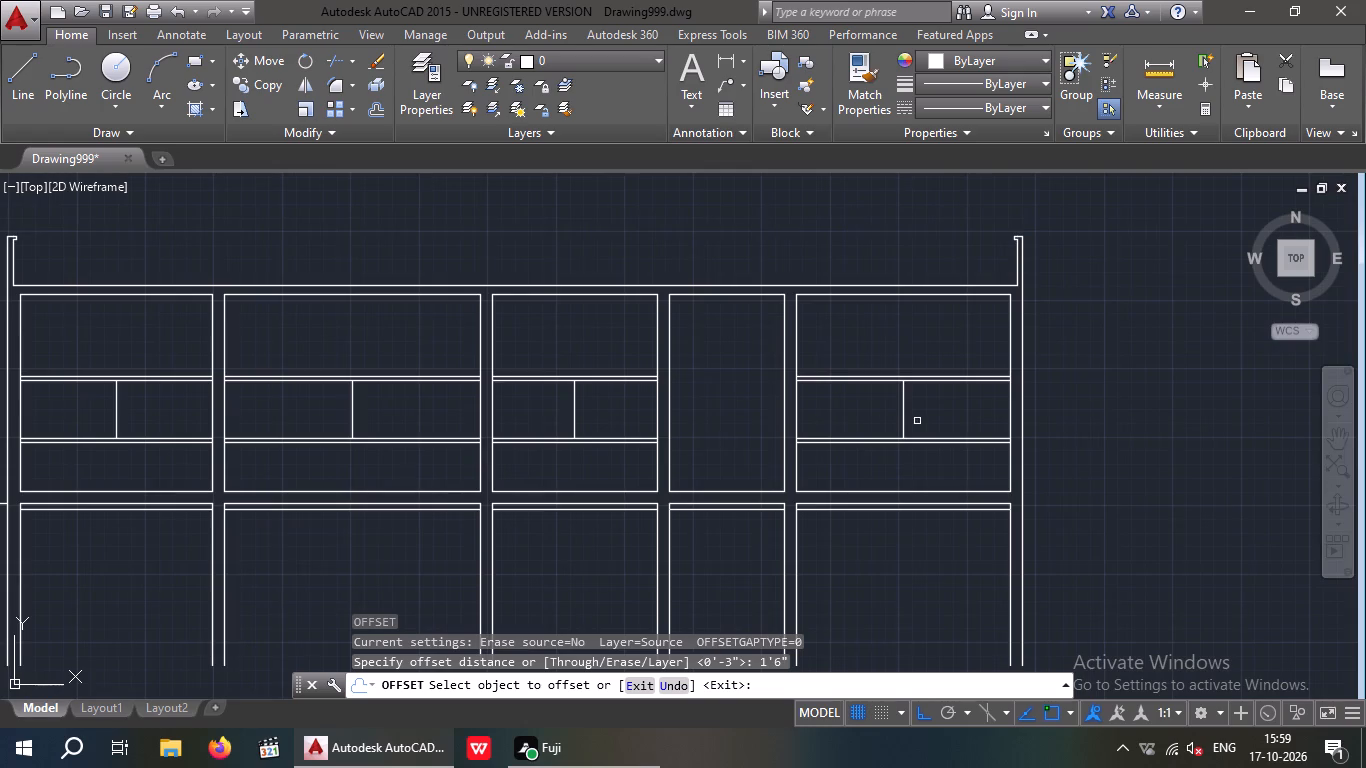
{"action": "scroll", "coordinate": [901, 417], "scroll_direction": "up", "scroll_amount": 2}
{"action": "left_click", "coordinate": [904, 413]}
{"action": "left_click", "coordinate": [987, 407]}
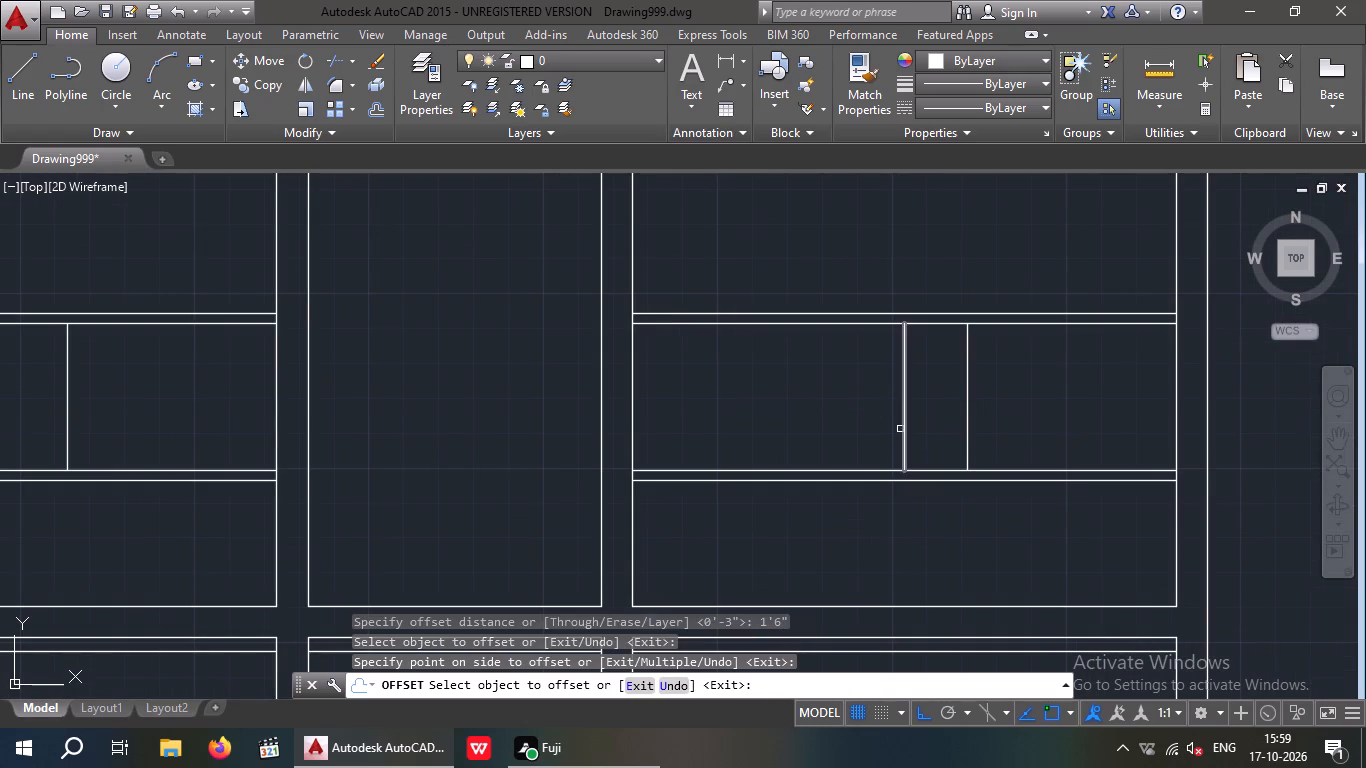
{"action": "left_click_drag", "start_coordinate": [904, 420], "coordinate": [861, 427]}
{"action": "left_click", "coordinate": [816, 435]}
{"action": "scroll", "coordinate": [815, 436], "scroll_direction": "down", "scroll_amount": 2}
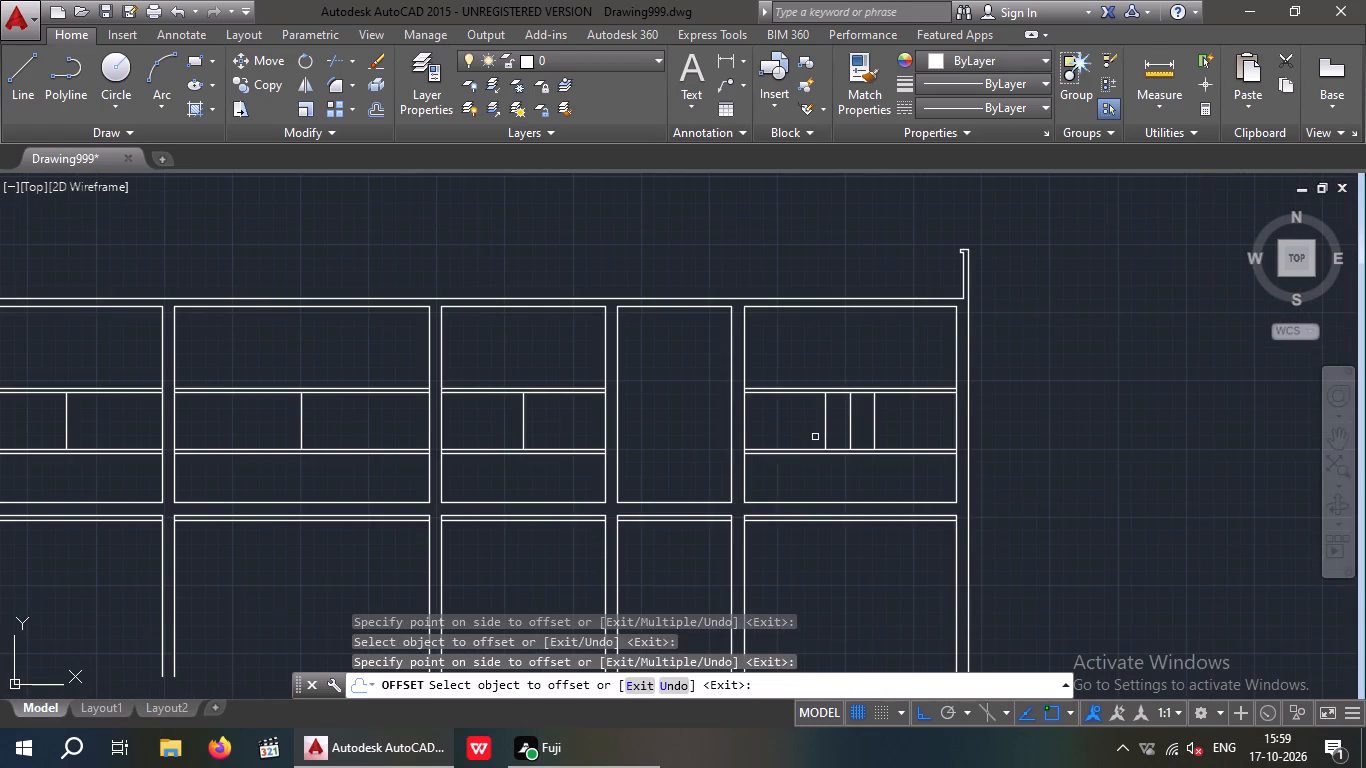
Offset the midpoint divider in the third upper room 1'6" to both sides.
{"action": "middle_click_drag", "start_coordinate": [734, 464], "coordinate": [967, 484]}
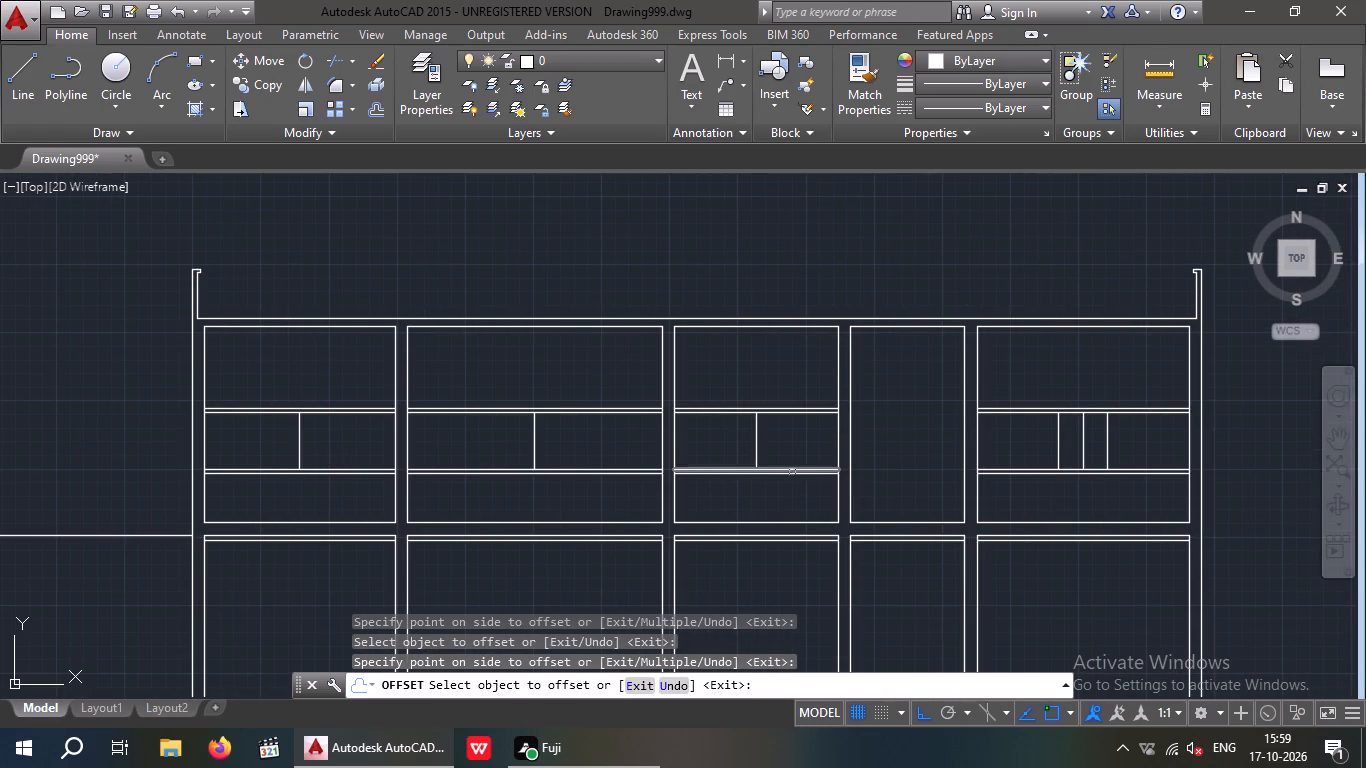
{"action": "left_click_drag", "start_coordinate": [757, 441], "coordinate": [780, 445]}
{"action": "left_click", "coordinate": [818, 448]}
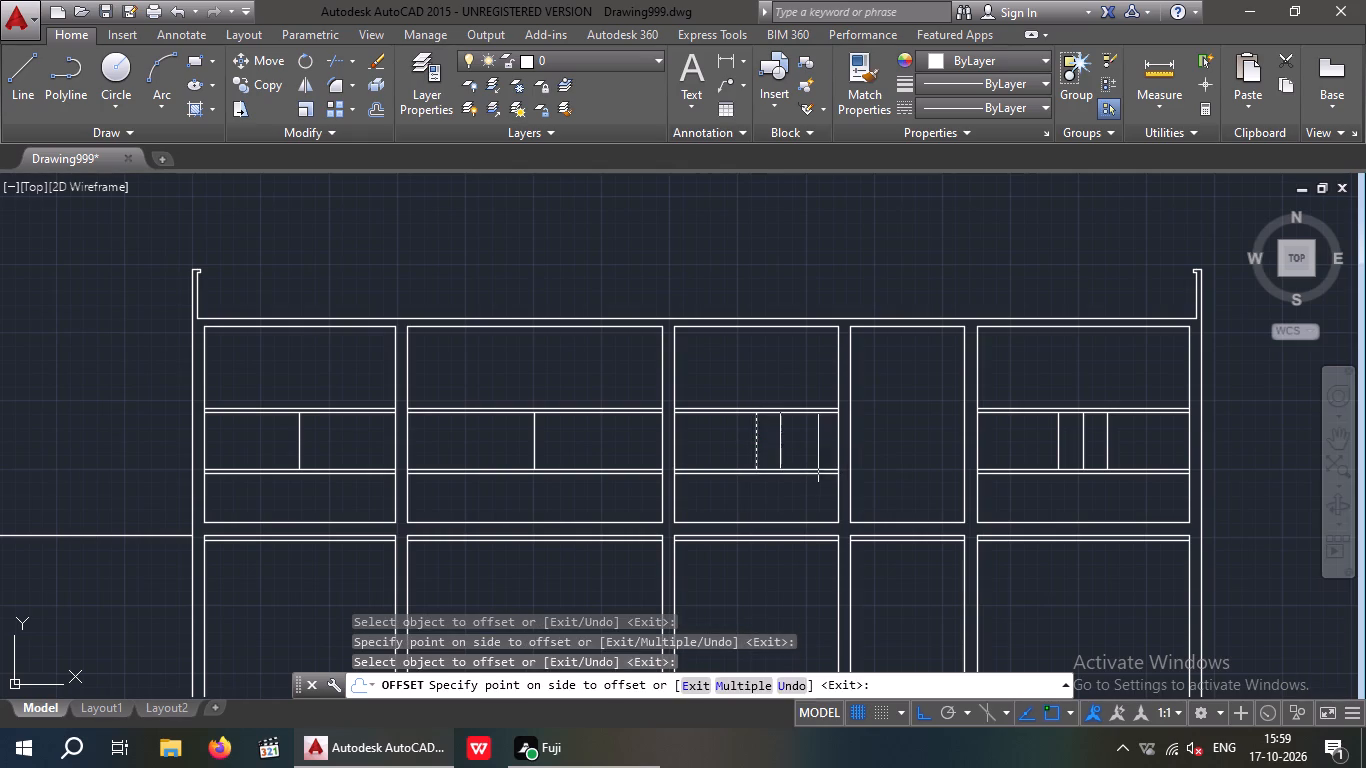
{"action": "left_click_drag", "start_coordinate": [758, 439], "coordinate": [738, 446]}
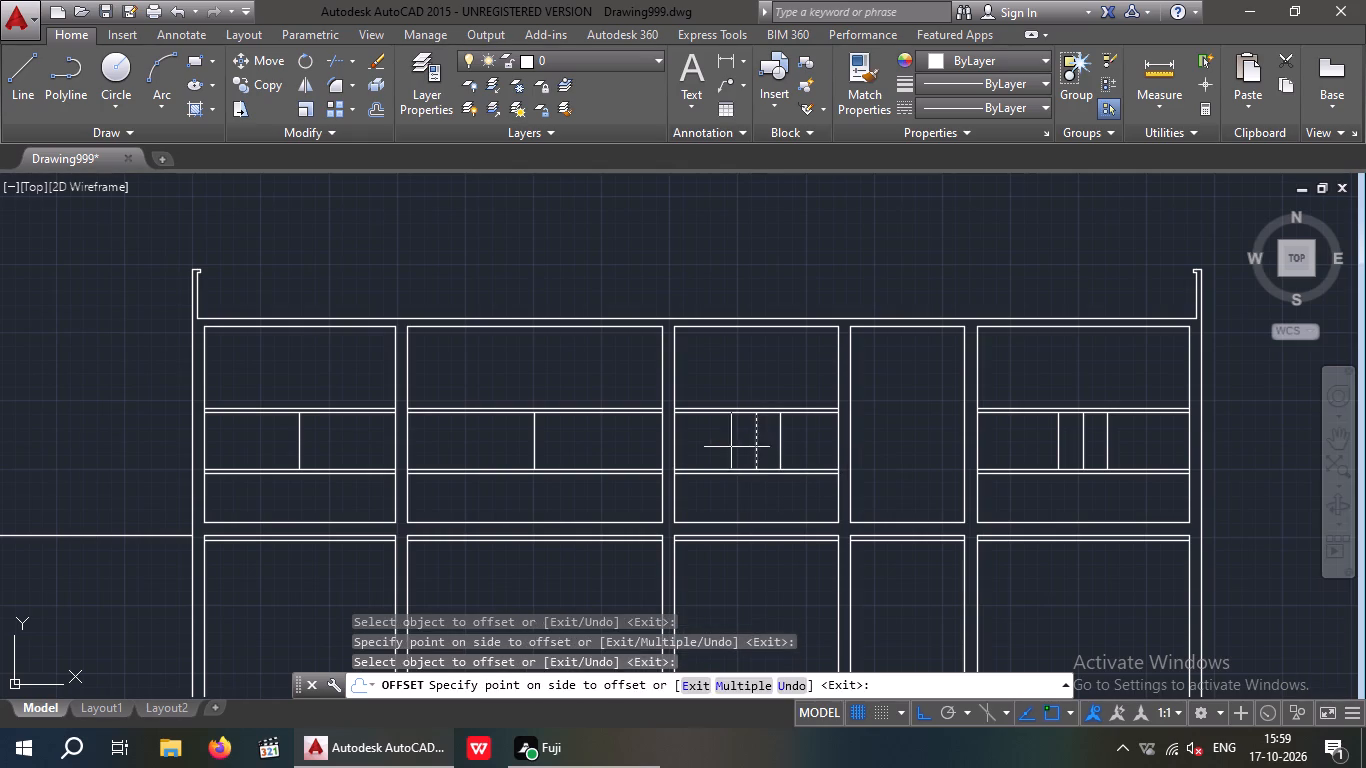
{"action": "left_click", "coordinate": [733, 448]}
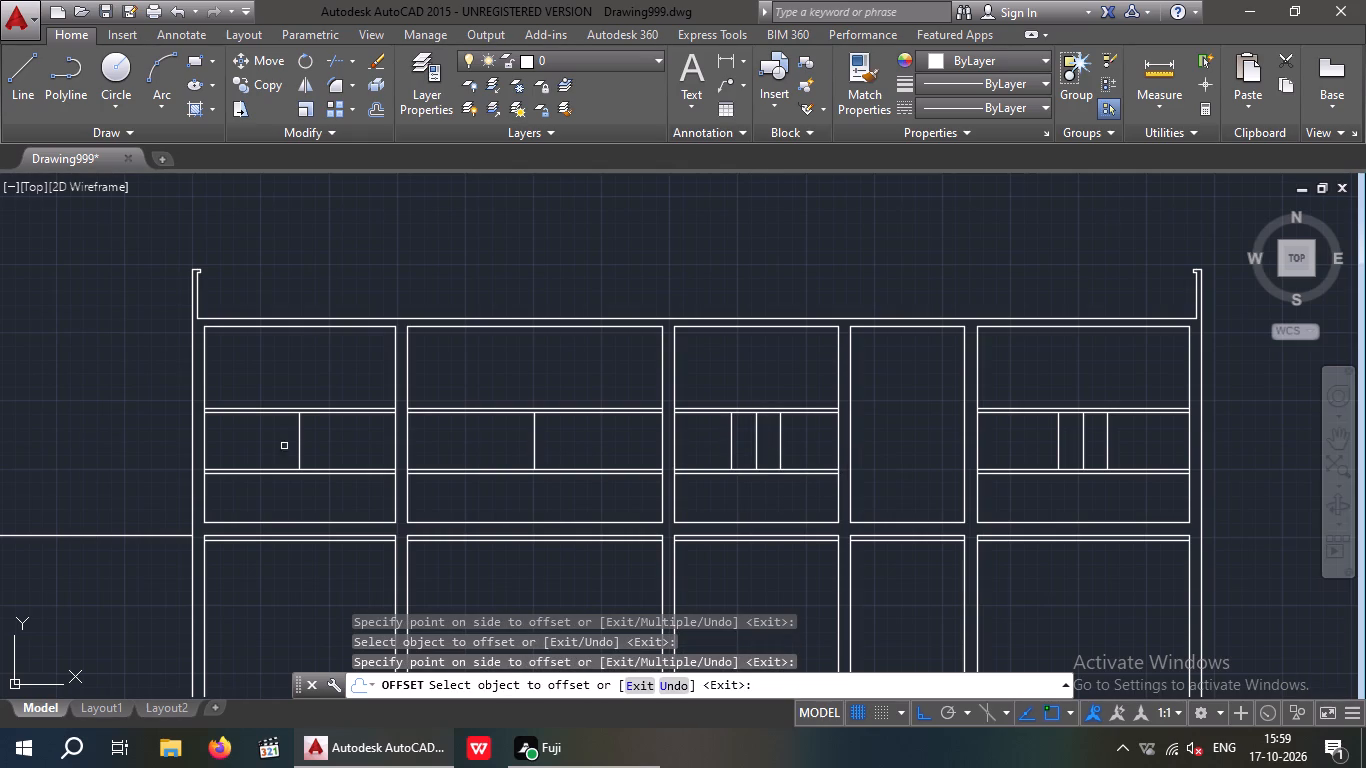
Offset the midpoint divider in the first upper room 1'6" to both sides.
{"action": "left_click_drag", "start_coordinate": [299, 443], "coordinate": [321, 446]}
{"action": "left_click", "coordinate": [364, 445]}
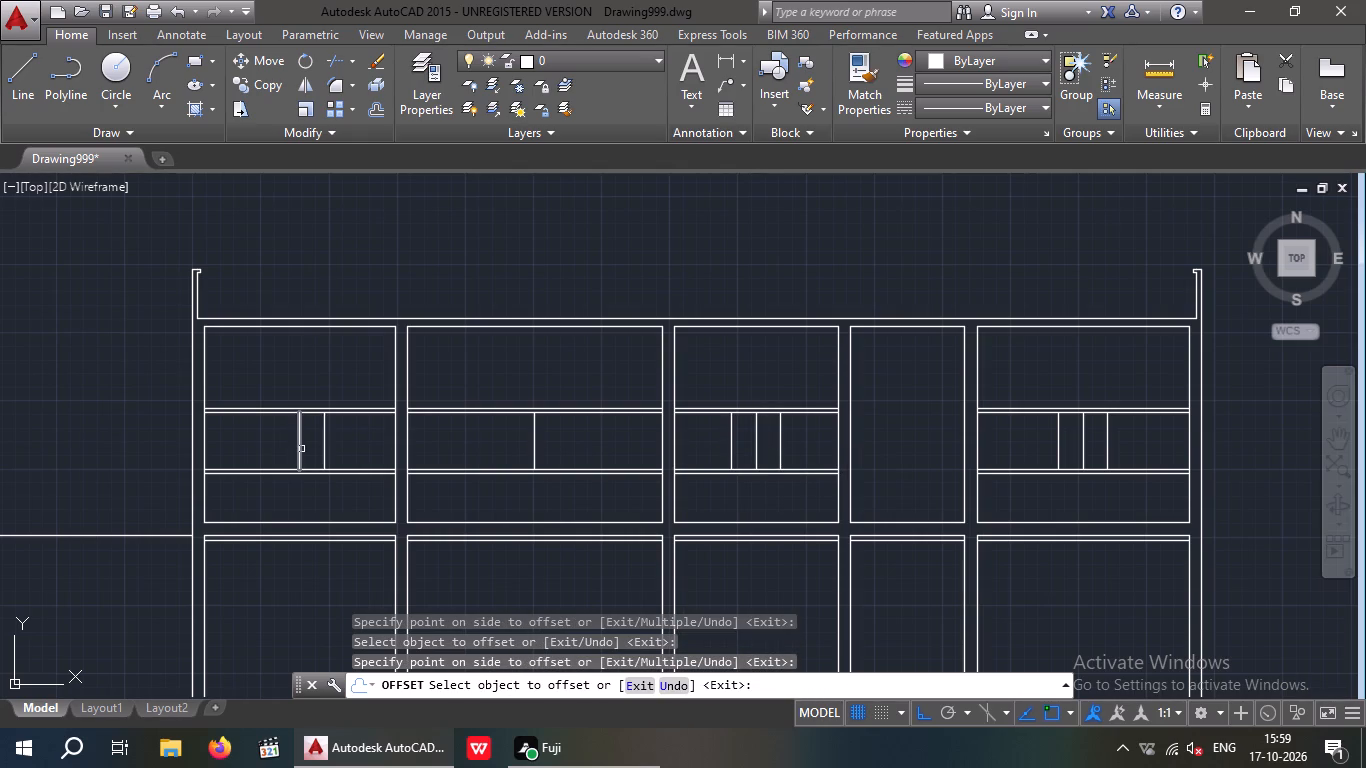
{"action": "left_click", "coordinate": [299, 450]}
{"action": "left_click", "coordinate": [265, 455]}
Examine the floor plan around the drawing room, stairs, balcony and car parking.
{"action": "scroll", "coordinate": [323, 472], "scroll_direction": "down", "scroll_amount": 1}
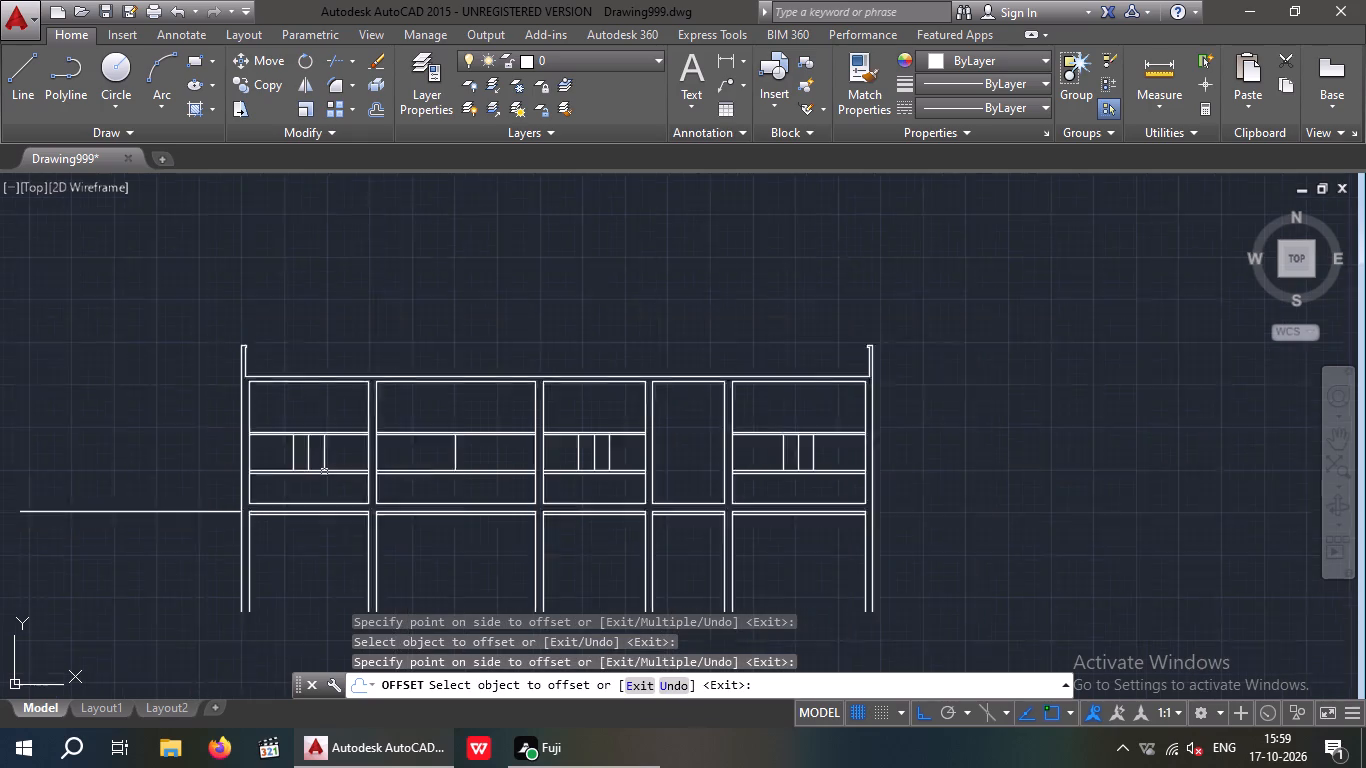
{"action": "scroll", "coordinate": [326, 472], "scroll_direction": "down", "scroll_amount": 1}
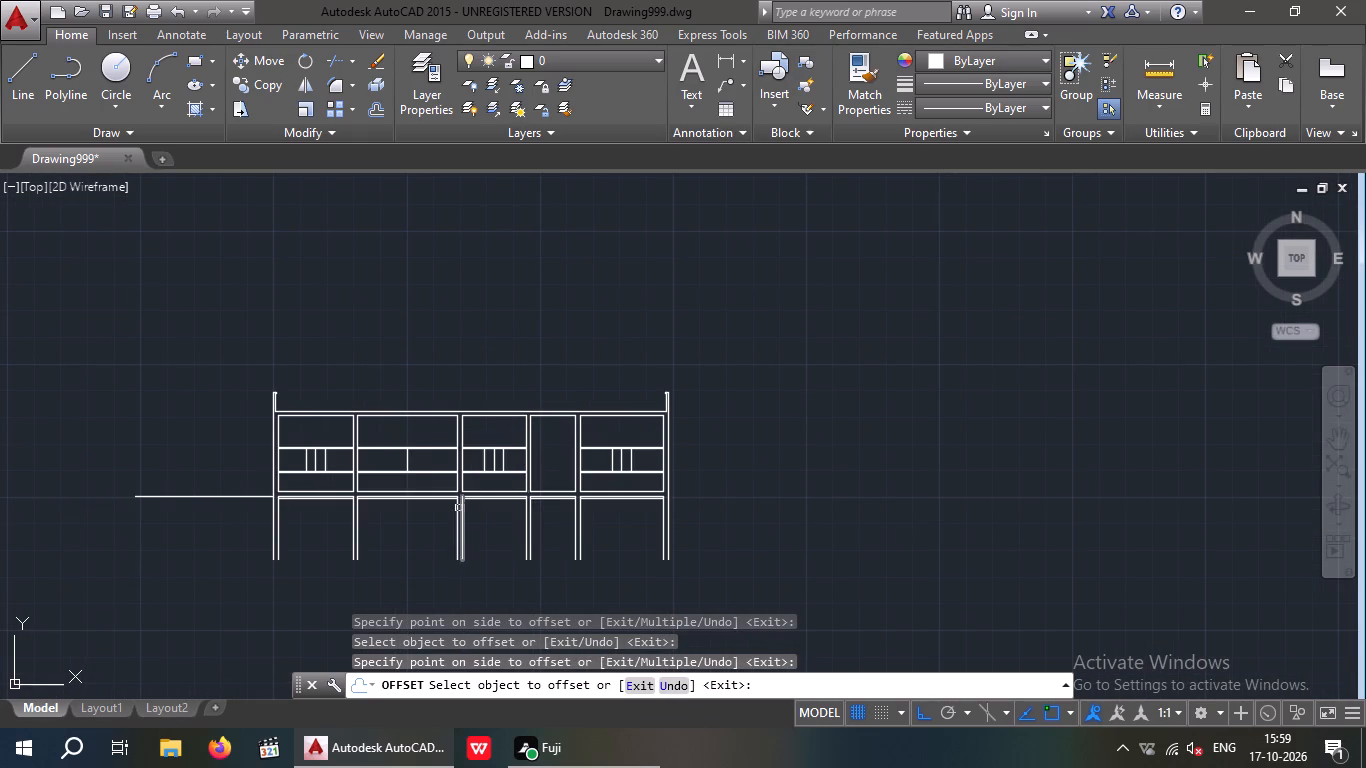
{"action": "scroll", "coordinate": [466, 510], "scroll_direction": "down", "scroll_amount": 3}
{"action": "scroll", "coordinate": [271, 527], "scroll_direction": "up", "scroll_amount": 6}
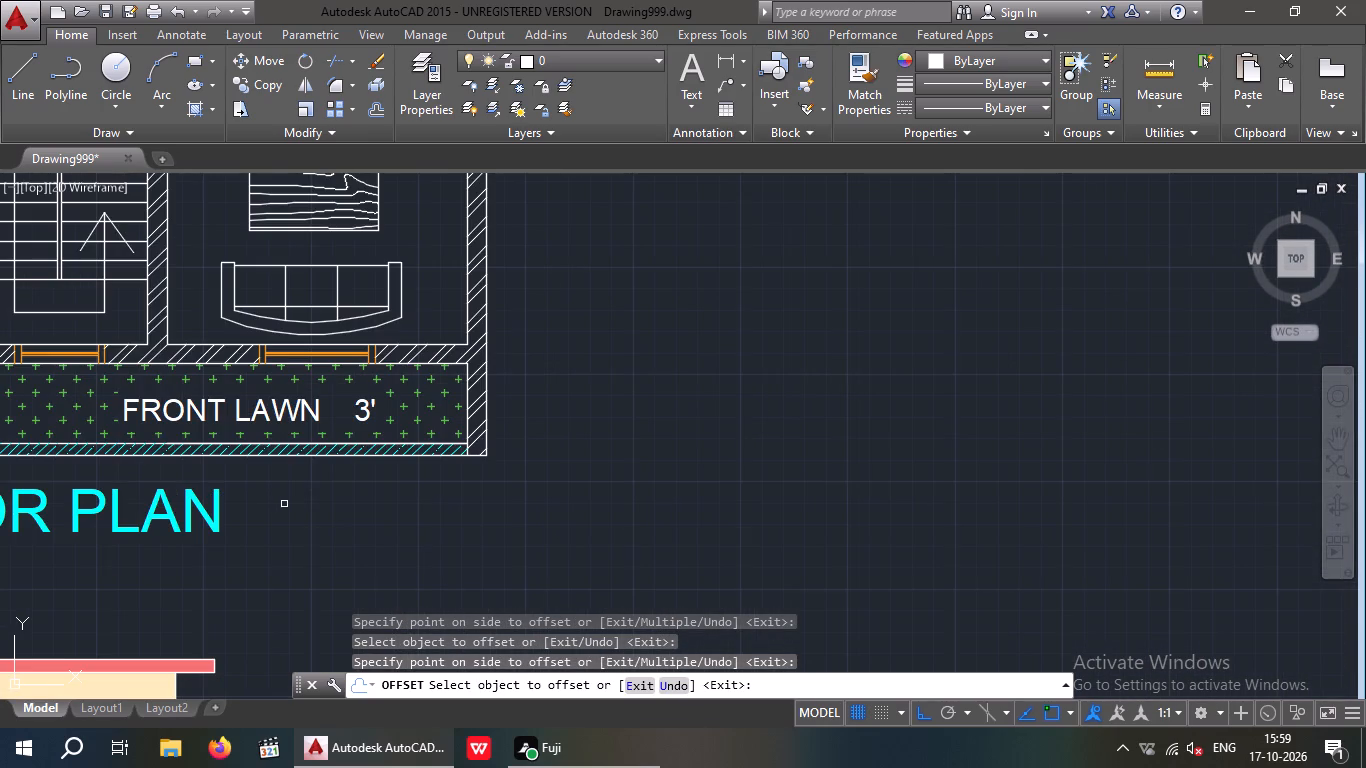
{"action": "middle_click_drag", "start_coordinate": [294, 504], "coordinate": [434, 530]}
{"action": "scroll", "coordinate": [425, 527], "scroll_direction": "down", "scroll_amount": 1}
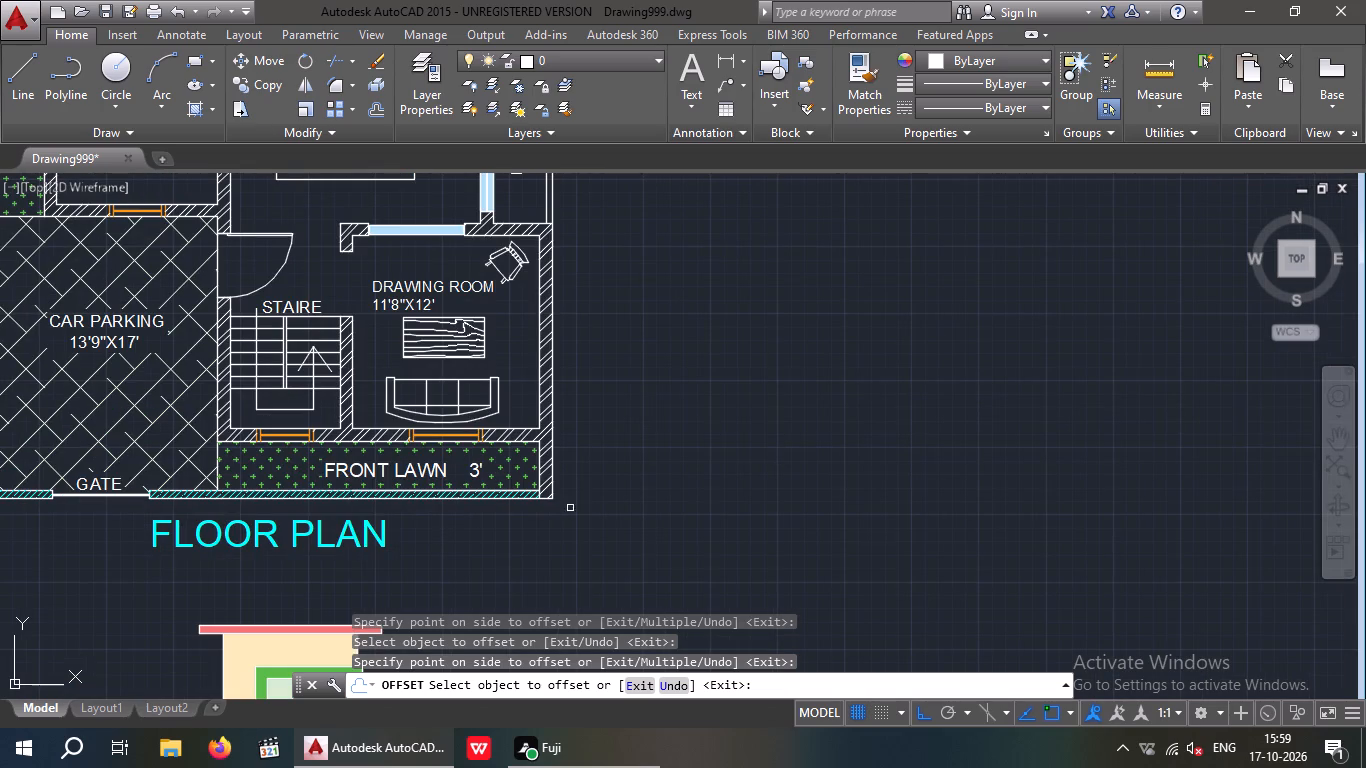
{"action": "key", "text": "Escape"}
{"action": "middle_click_drag", "start_coordinate": [629, 482], "coordinate": [446, 520]}
{"action": "scroll", "coordinate": [459, 494], "scroll_direction": "down", "scroll_amount": 1}
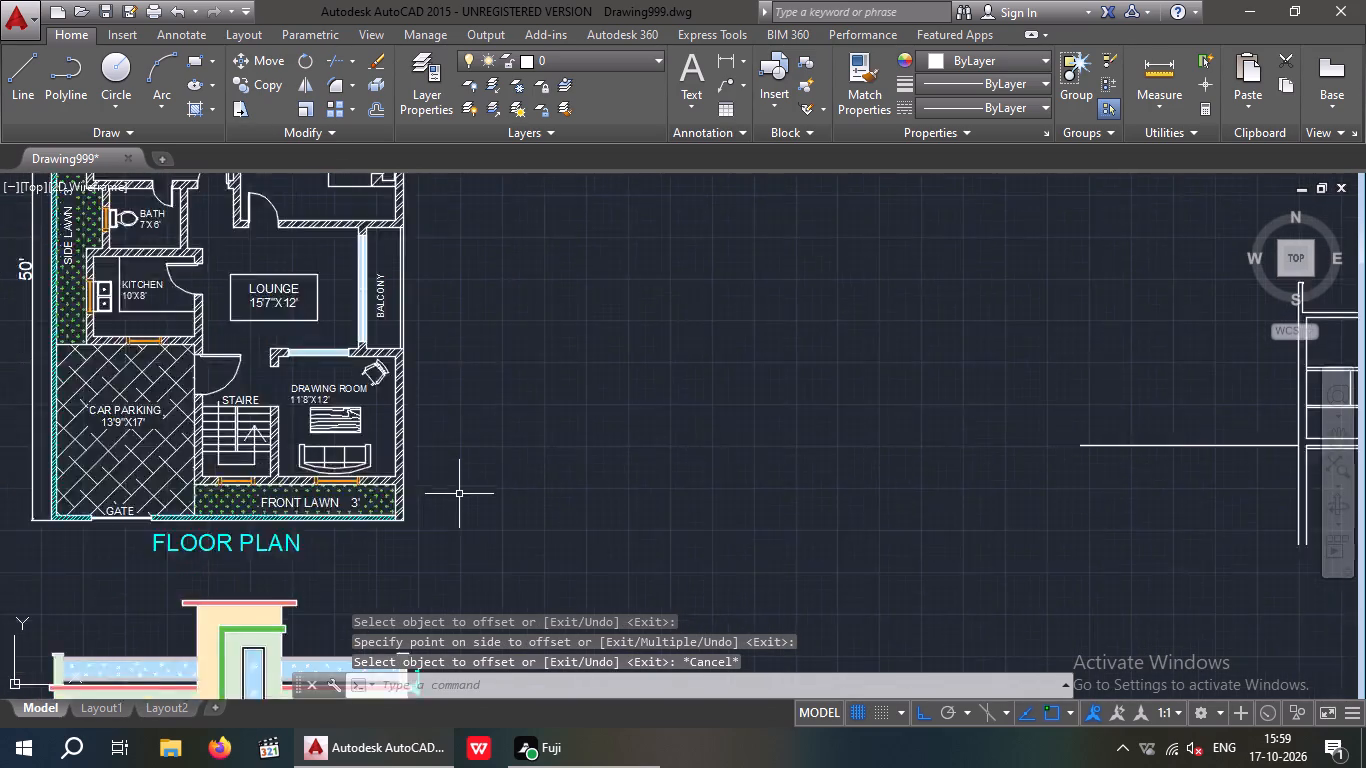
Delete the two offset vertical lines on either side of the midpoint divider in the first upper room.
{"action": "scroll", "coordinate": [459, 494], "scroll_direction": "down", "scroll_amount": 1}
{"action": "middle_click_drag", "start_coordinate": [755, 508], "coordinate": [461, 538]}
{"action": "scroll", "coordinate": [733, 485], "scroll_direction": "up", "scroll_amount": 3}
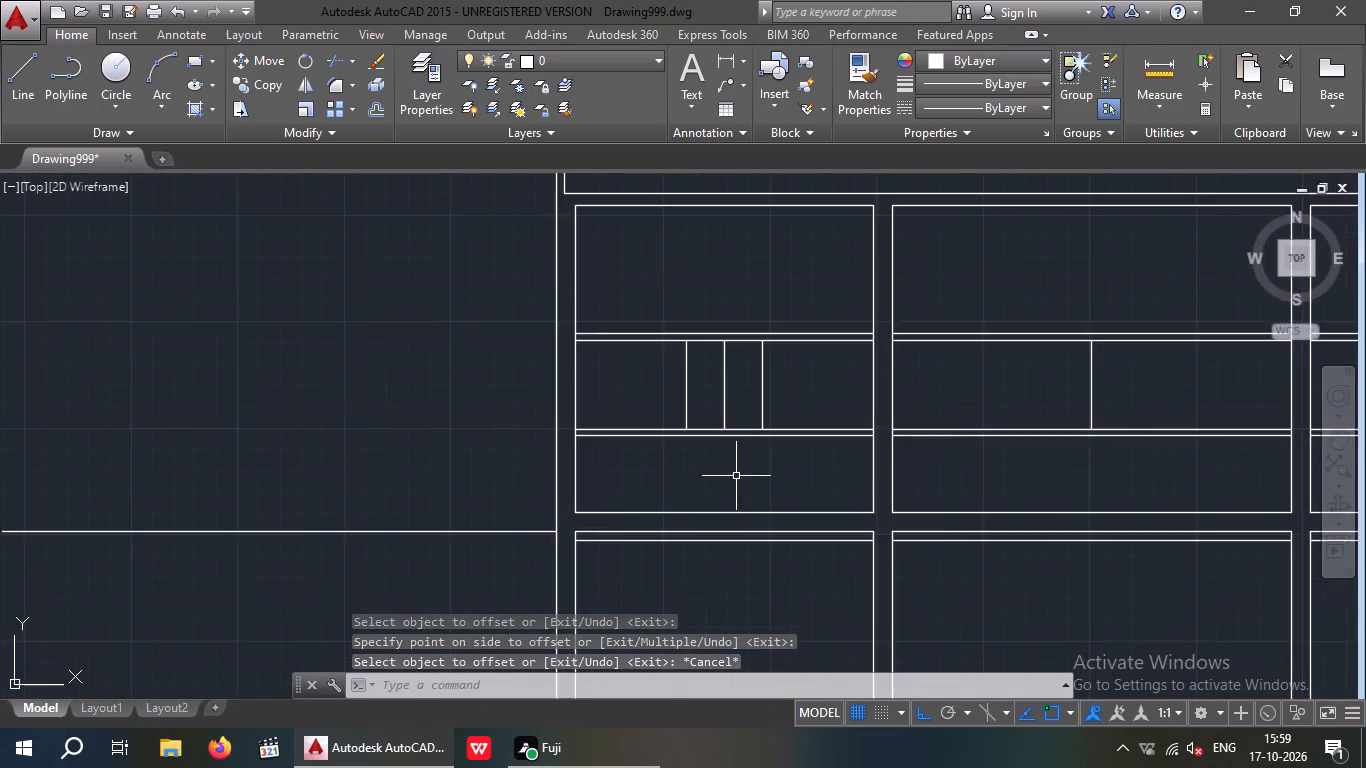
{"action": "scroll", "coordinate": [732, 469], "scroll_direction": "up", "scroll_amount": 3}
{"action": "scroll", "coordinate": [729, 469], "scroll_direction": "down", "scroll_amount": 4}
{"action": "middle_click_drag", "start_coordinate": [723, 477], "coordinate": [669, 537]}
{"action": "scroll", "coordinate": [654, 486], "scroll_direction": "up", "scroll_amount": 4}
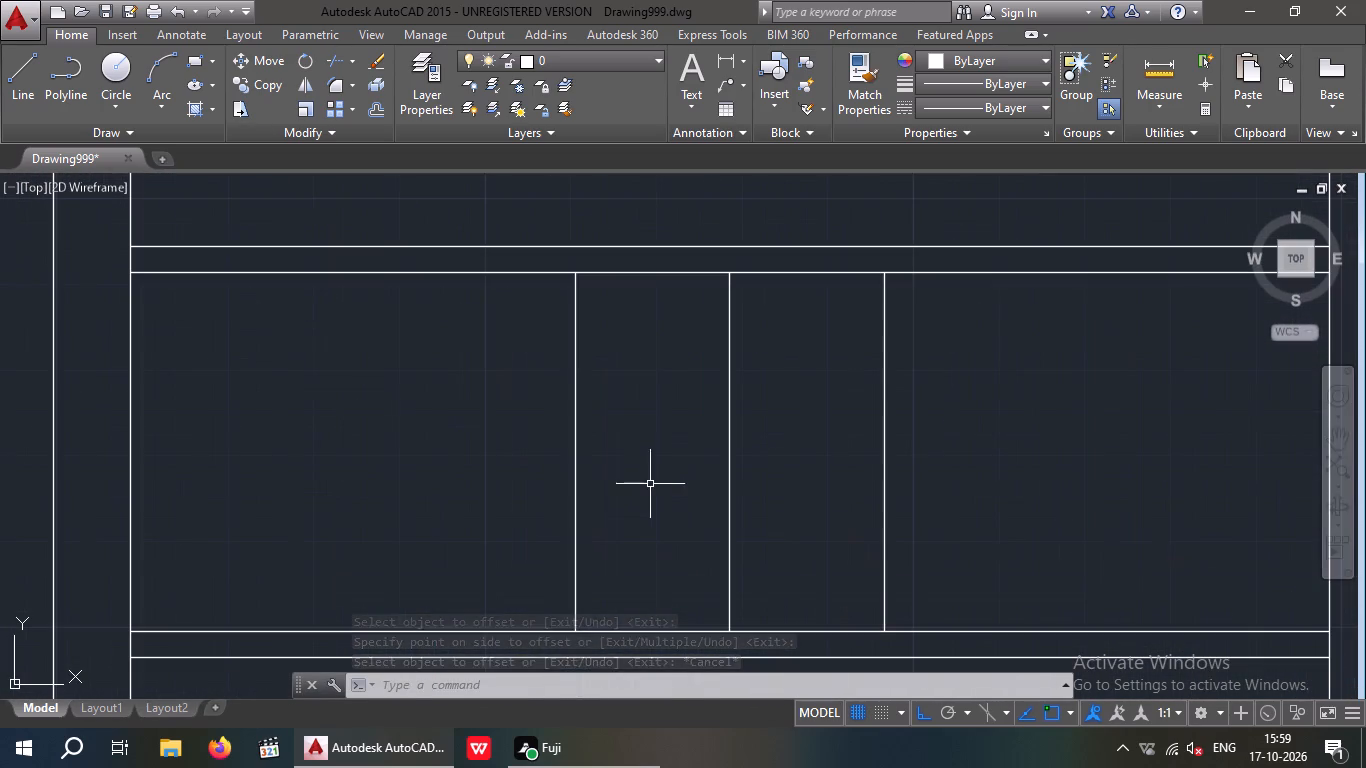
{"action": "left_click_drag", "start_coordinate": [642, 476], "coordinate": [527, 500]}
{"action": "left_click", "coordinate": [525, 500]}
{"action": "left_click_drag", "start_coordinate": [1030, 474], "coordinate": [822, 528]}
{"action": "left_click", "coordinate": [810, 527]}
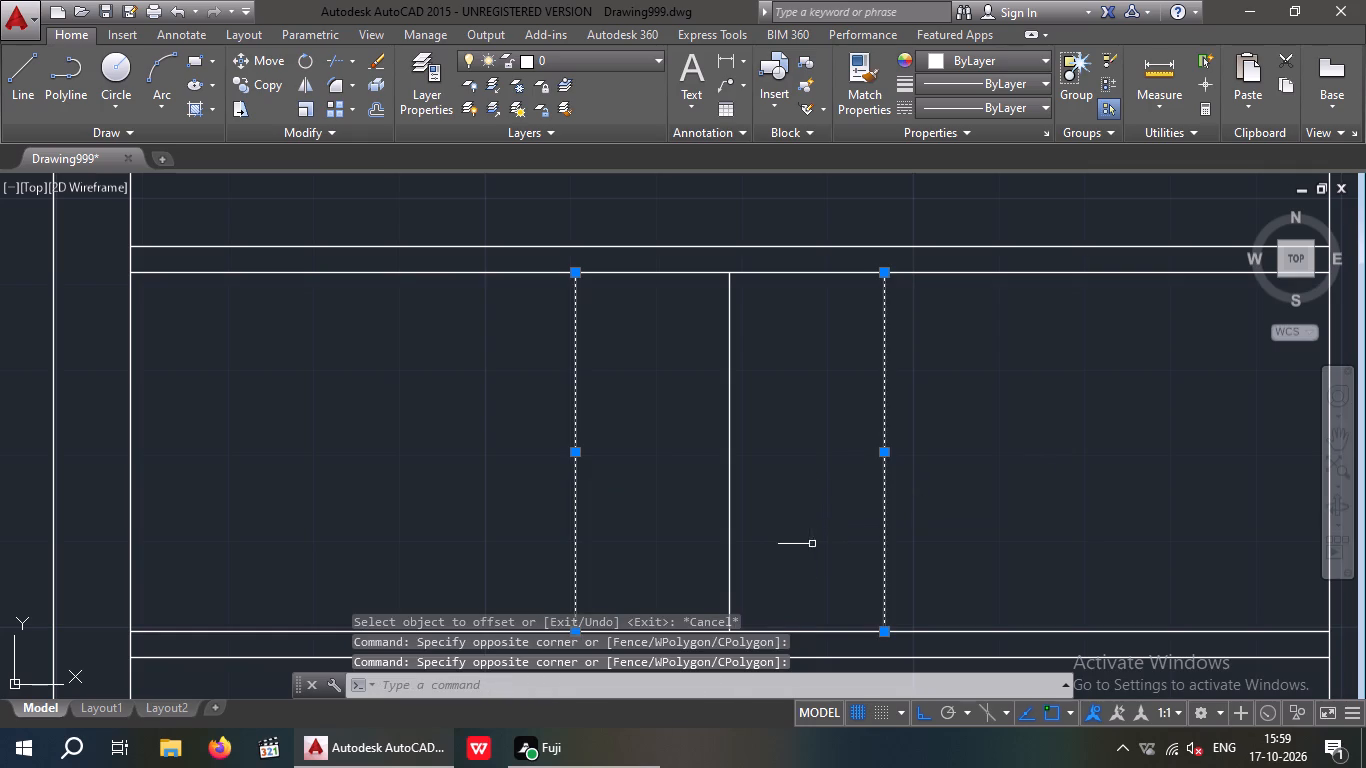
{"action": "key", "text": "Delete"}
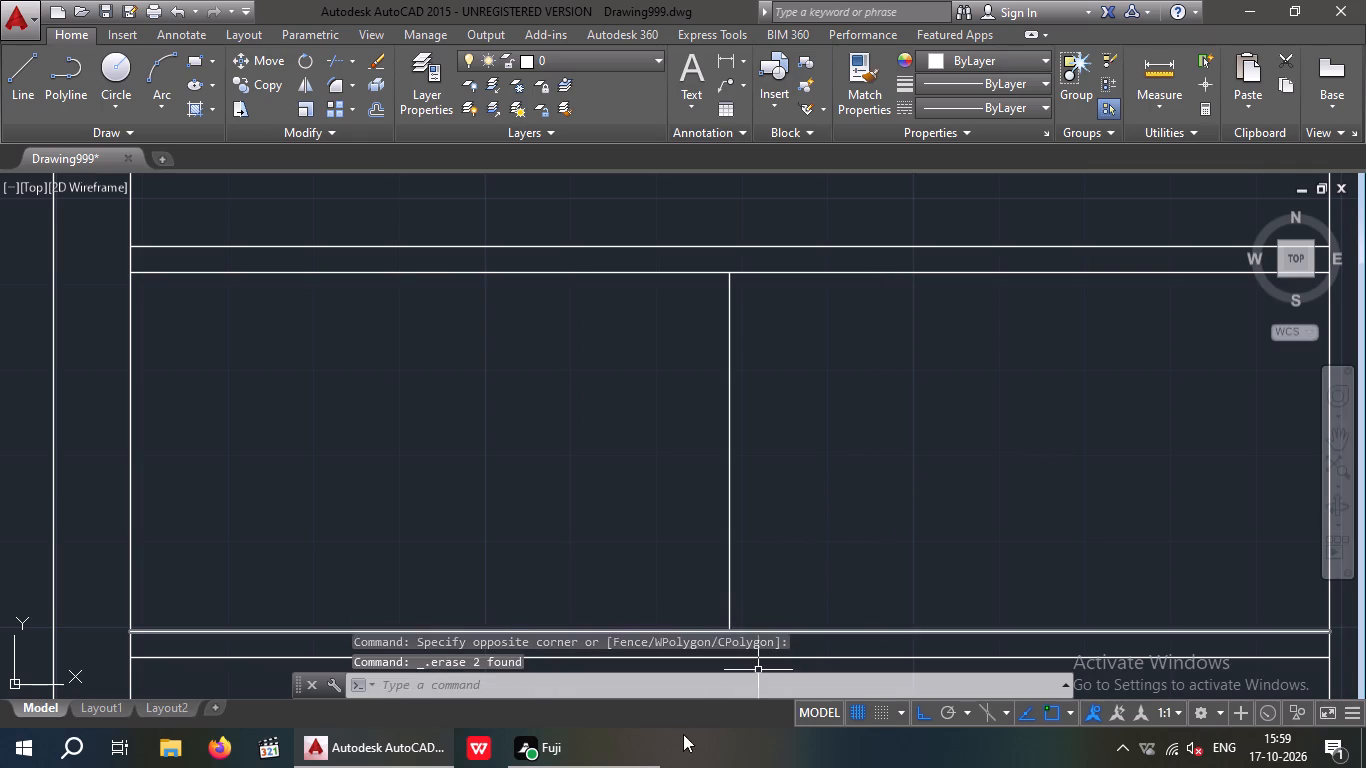
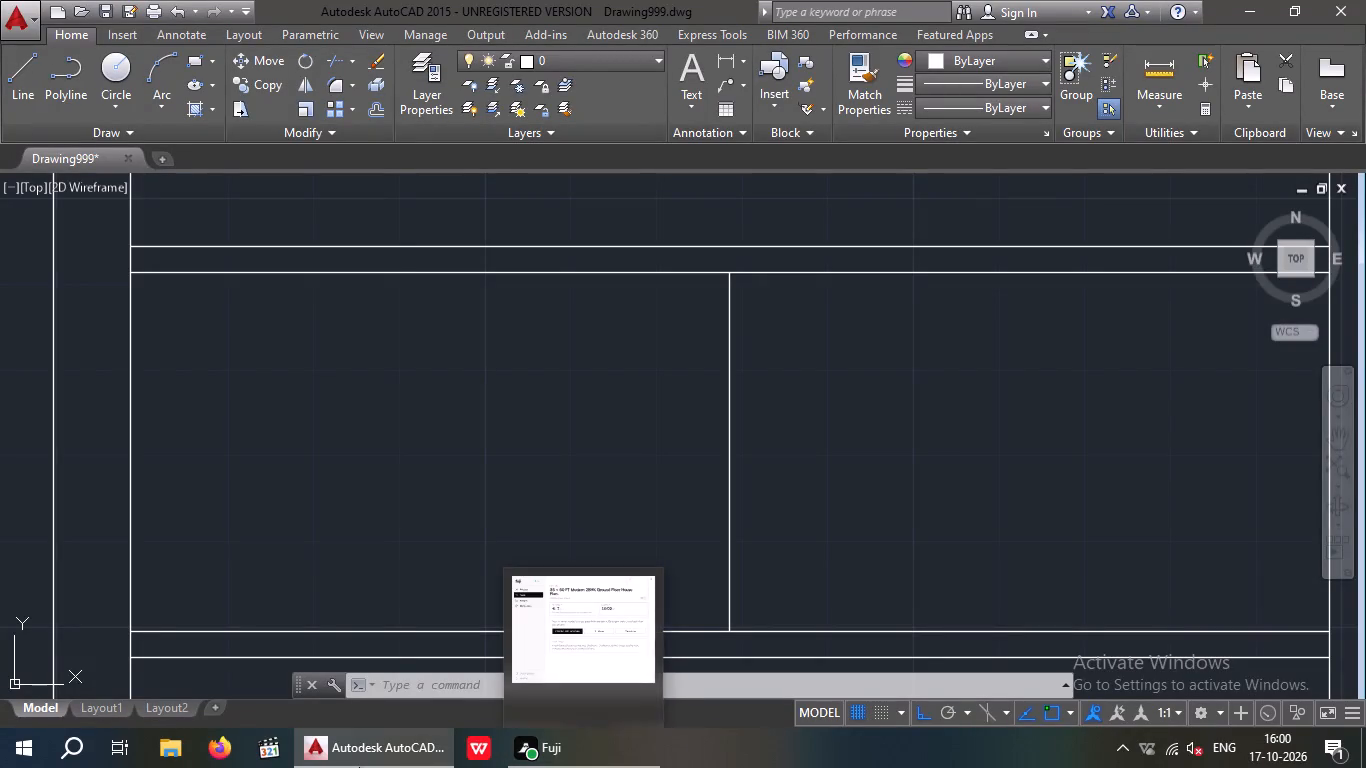
Offset the central vertical line of the leftmost upper-storey bay by 2' to both sides.
{"action": "scroll", "coordinate": [505, 395], "scroll_direction": "down", "scroll_amount": 1}
{"action": "middle_click_drag", "start_coordinate": [528, 428], "coordinate": [405, 370]}
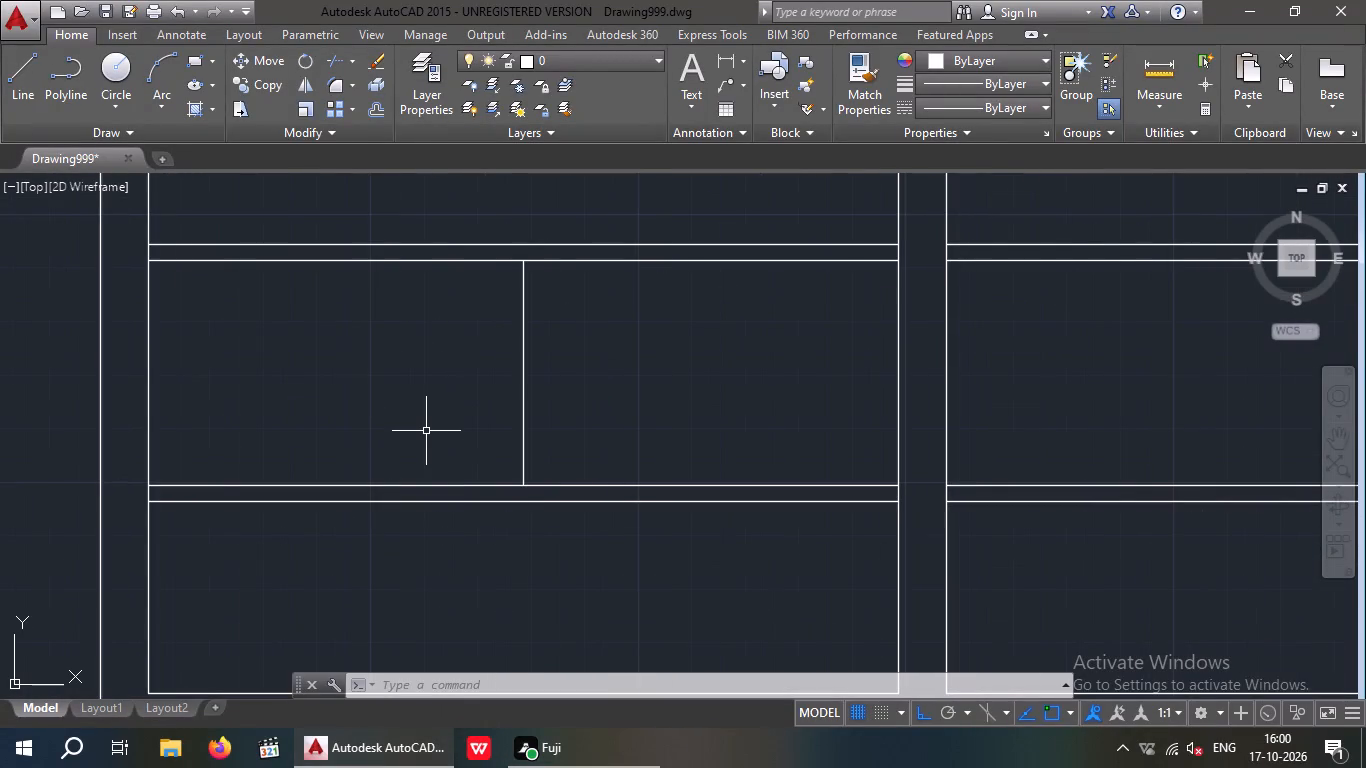
{"action": "key", "text": "o"}
{"action": "key", "text": "Return"}
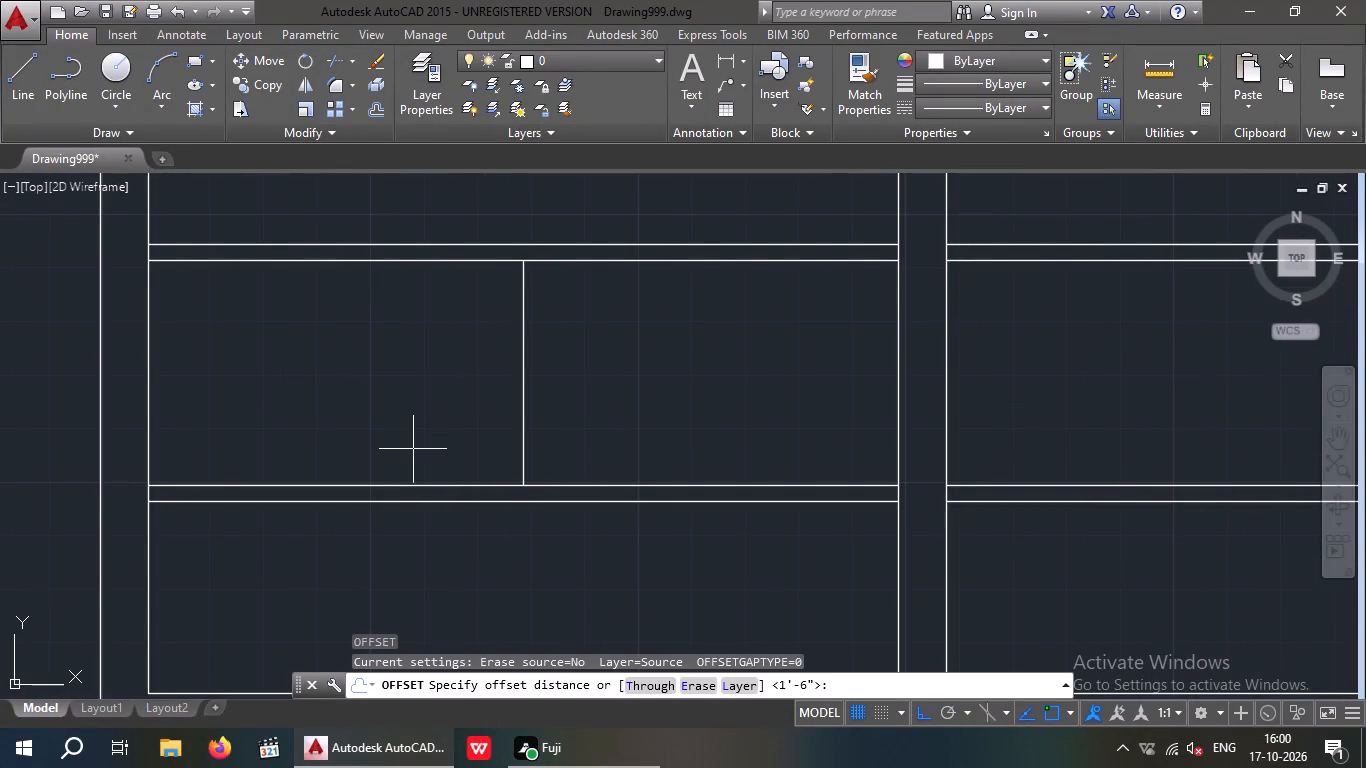
{"action": "key", "text": "2"}
{"action": "key", "text": "apostrophe"}
{"action": "key", "text": "Return"}
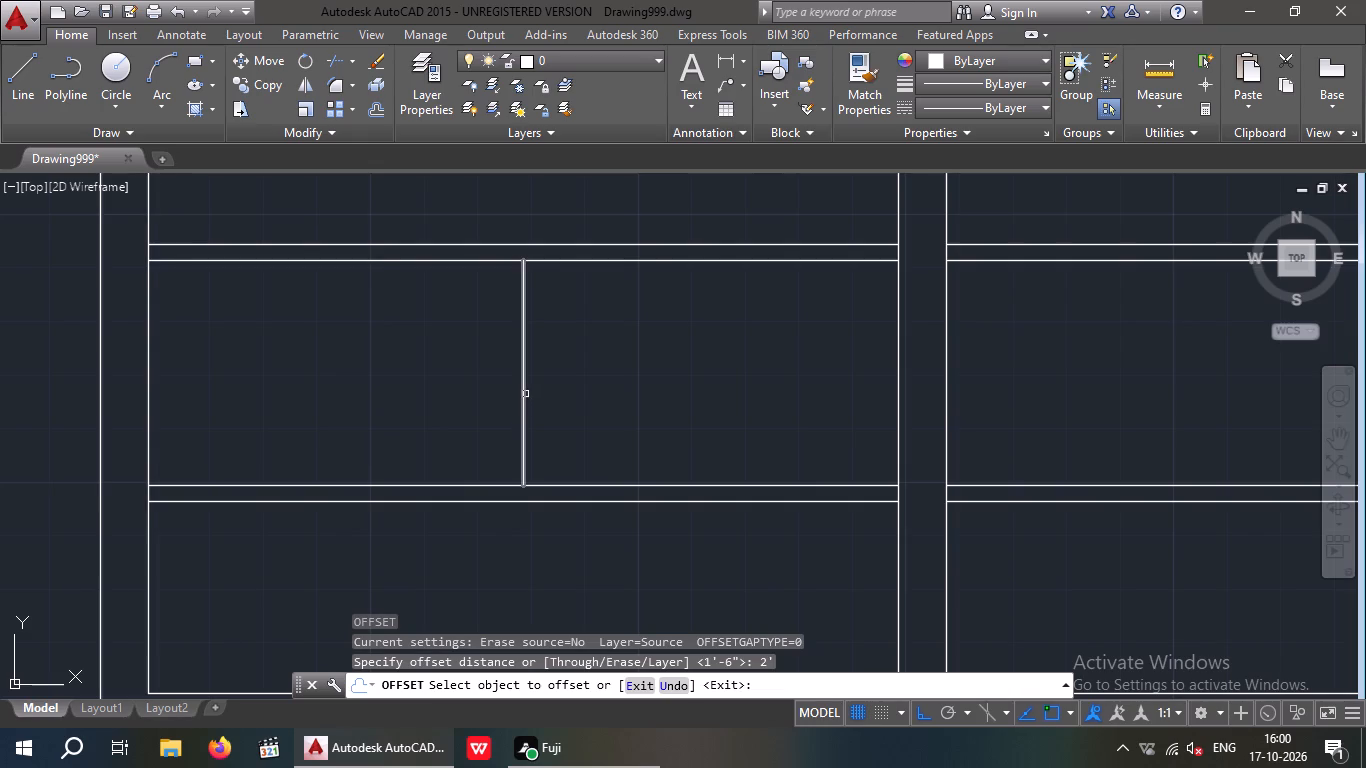
{"action": "left_click_drag", "start_coordinate": [525, 394], "coordinate": [594, 395]}
{"action": "left_click_drag", "start_coordinate": [641, 386], "coordinate": [604, 395]}
{"action": "left_click_drag", "start_coordinate": [525, 392], "coordinate": [520, 400]}
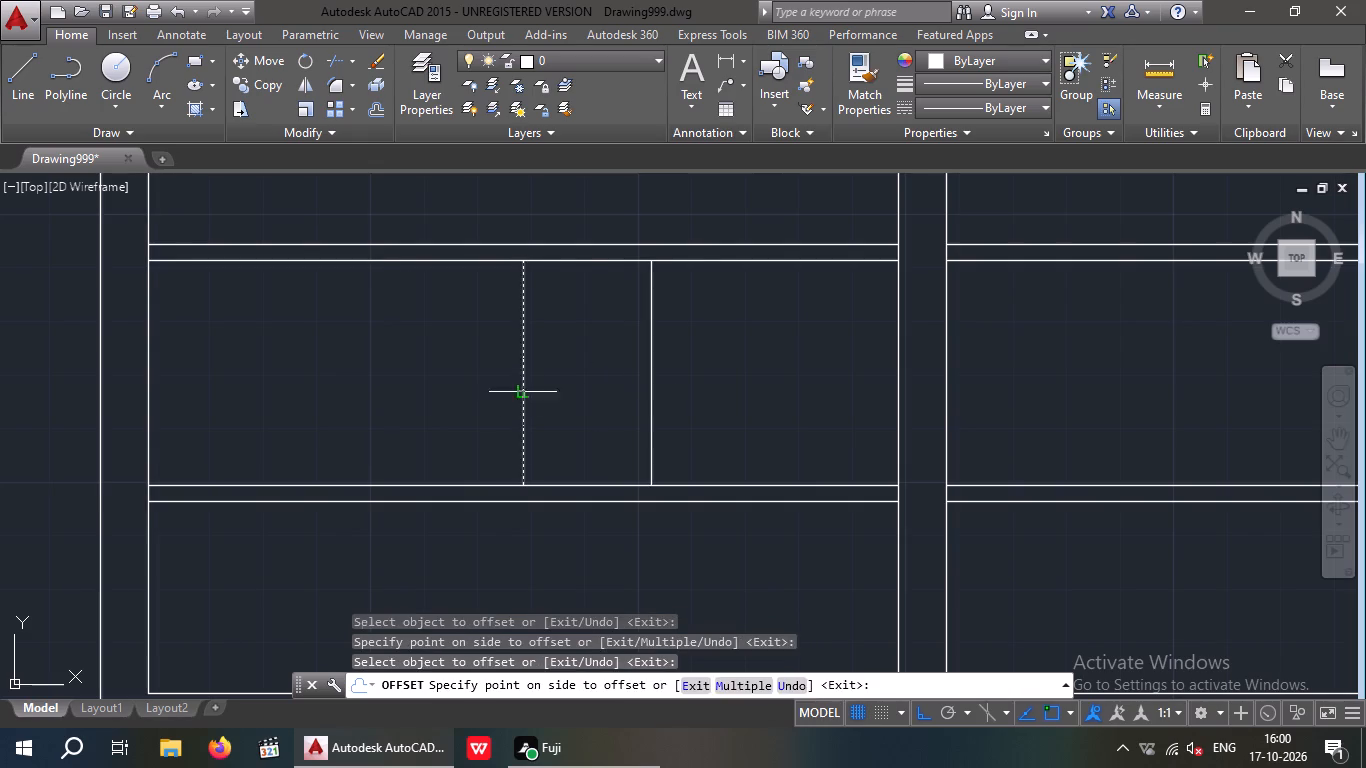
{"action": "left_click_drag", "start_coordinate": [520, 400], "coordinate": [445, 416]}
{"action": "left_click", "coordinate": [401, 417]}
{"action": "scroll", "coordinate": [444, 391], "scroll_direction": "down", "scroll_amount": 3}
{"action": "middle_click_drag", "start_coordinate": [488, 450], "coordinate": [278, 460]}
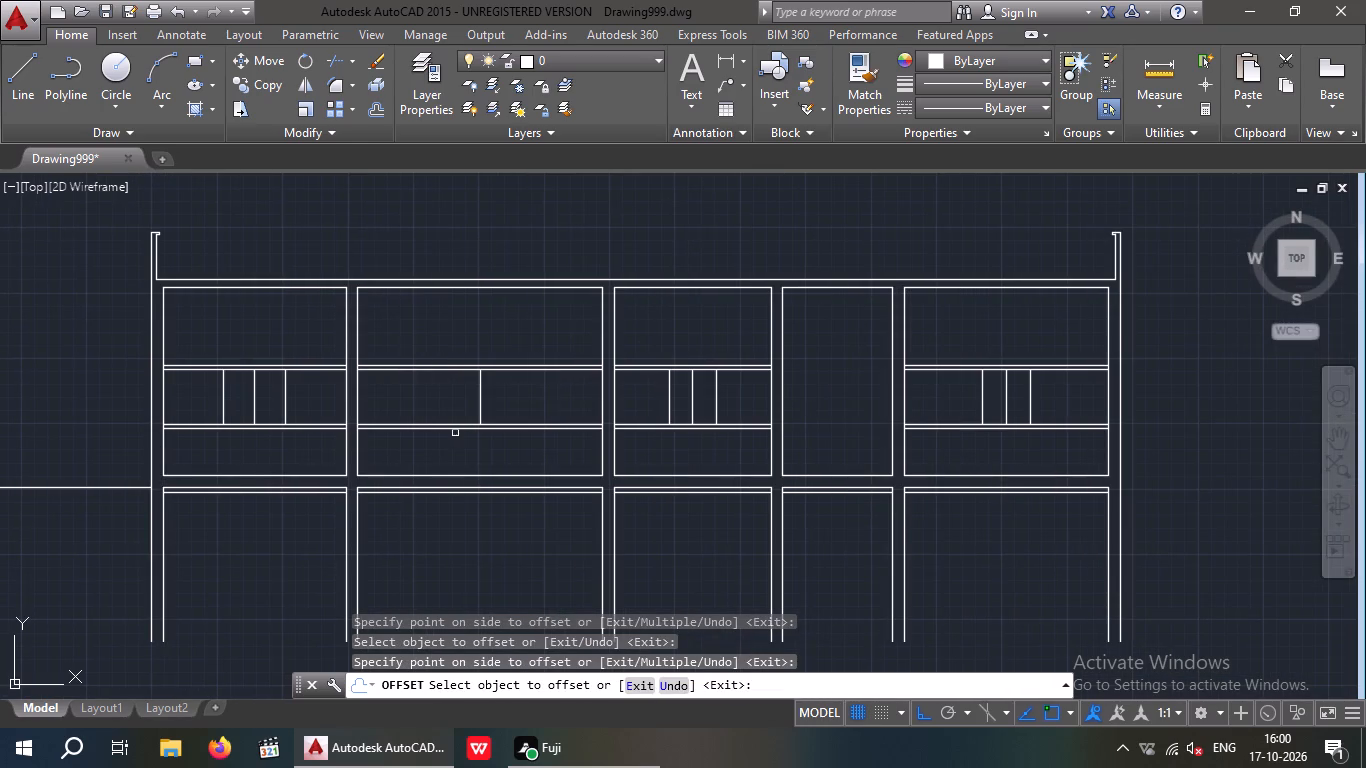
{"action": "key", "text": "Escape"}
{"action": "key", "text": "Escape"}
{"action": "key", "text": "Escape"}
Offset the central vertical line of the second upper-storey bay from the left by 3' to both sides.
{"action": "key", "text": "o"}
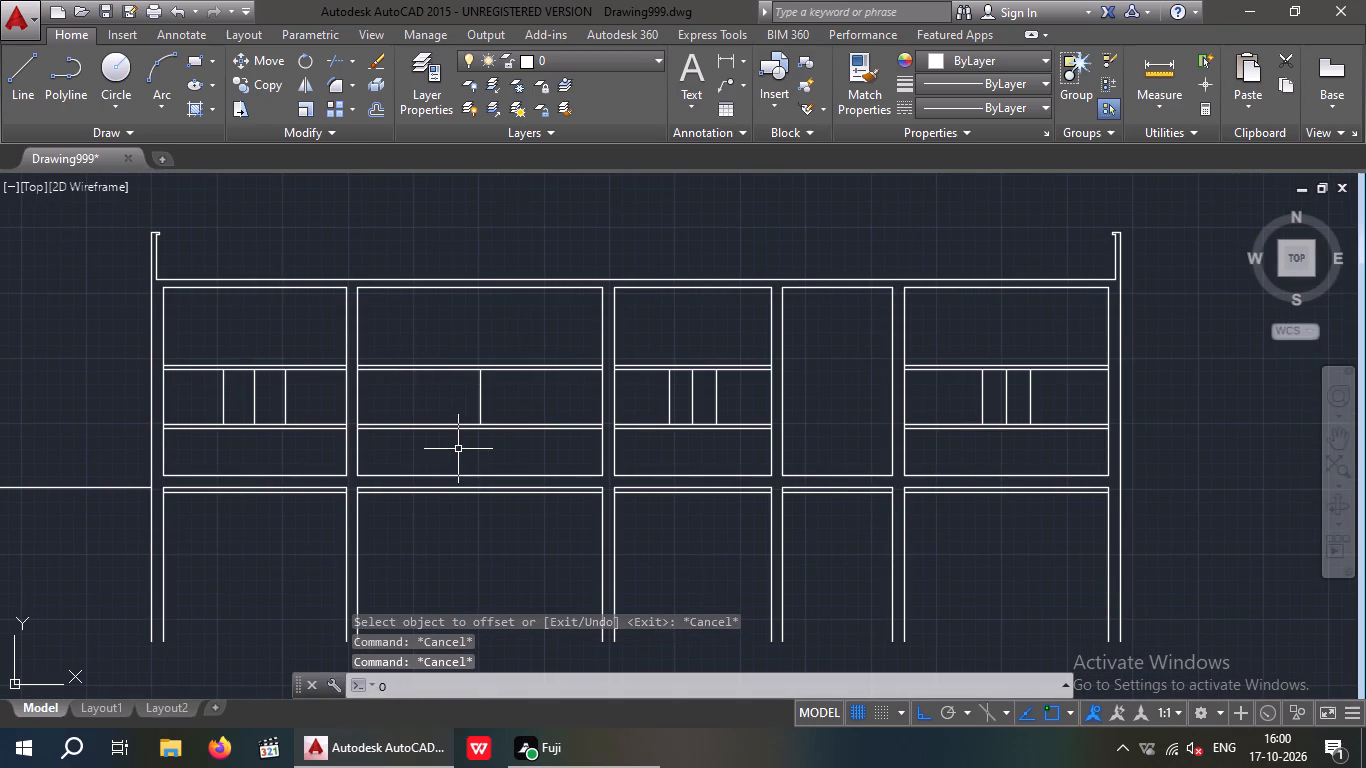
{"action": "key", "text": "Return"}
{"action": "key", "text": "3"}
{"action": "key", "text": "apostrophe"}
{"action": "key", "text": "Return"}
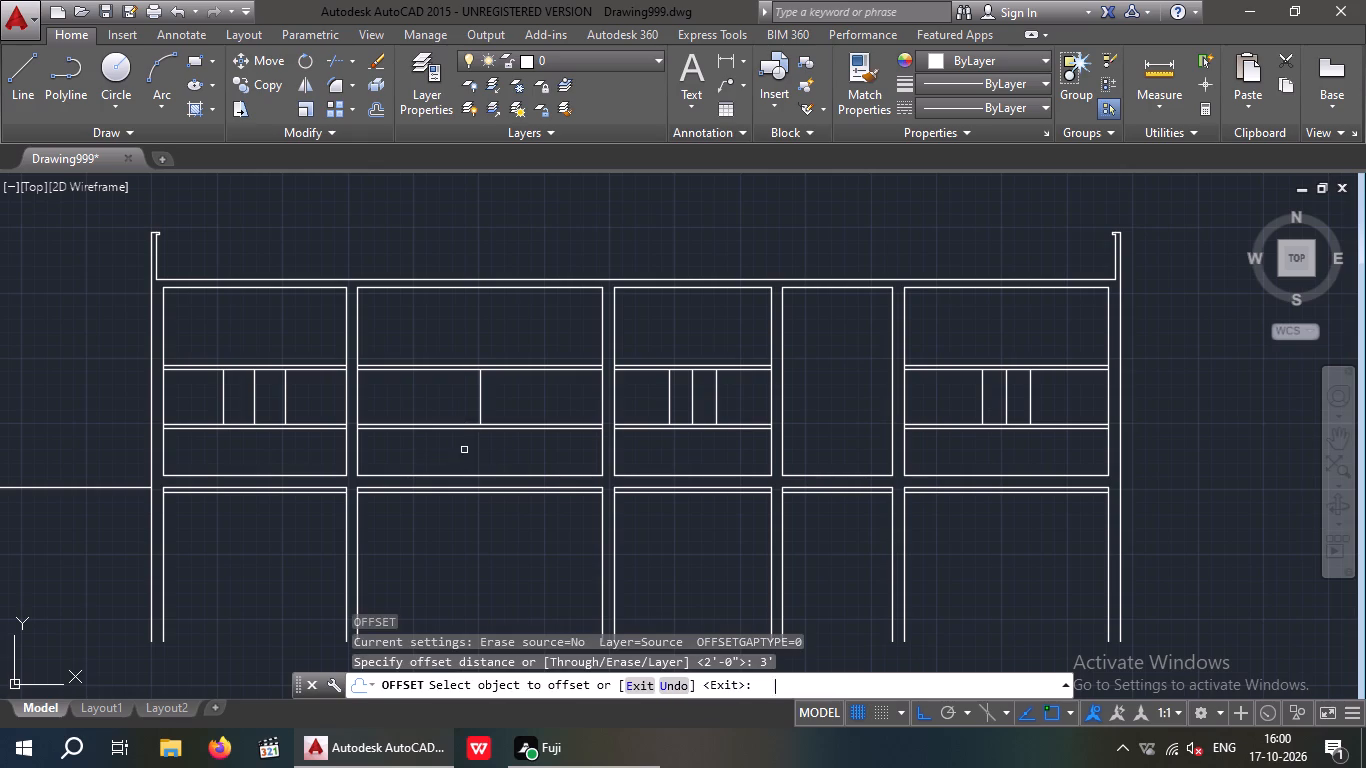
{"action": "left_click_drag", "start_coordinate": [480, 405], "coordinate": [536, 405]}
{"action": "left_click_drag", "start_coordinate": [574, 401], "coordinate": [563, 403]}
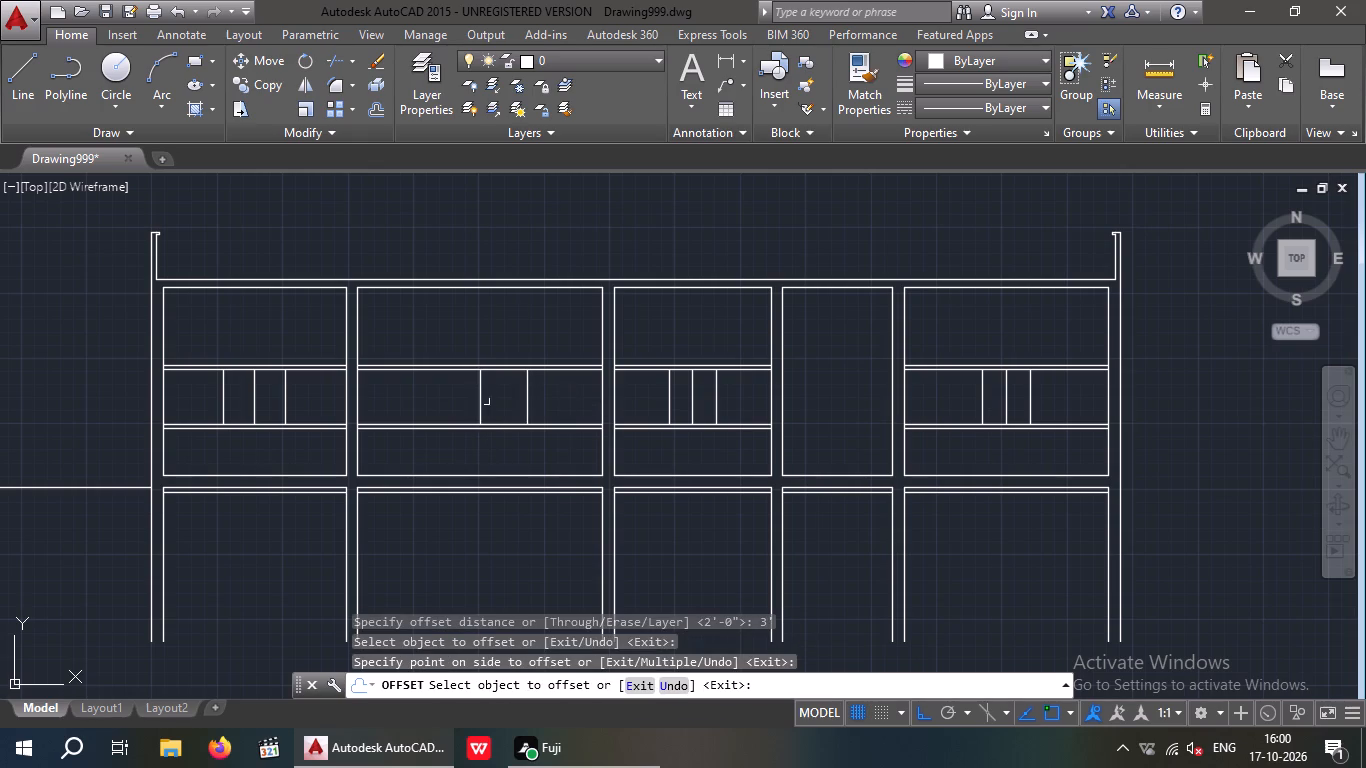
{"action": "left_click", "coordinate": [477, 401]}
{"action": "left_click", "coordinate": [421, 415]}
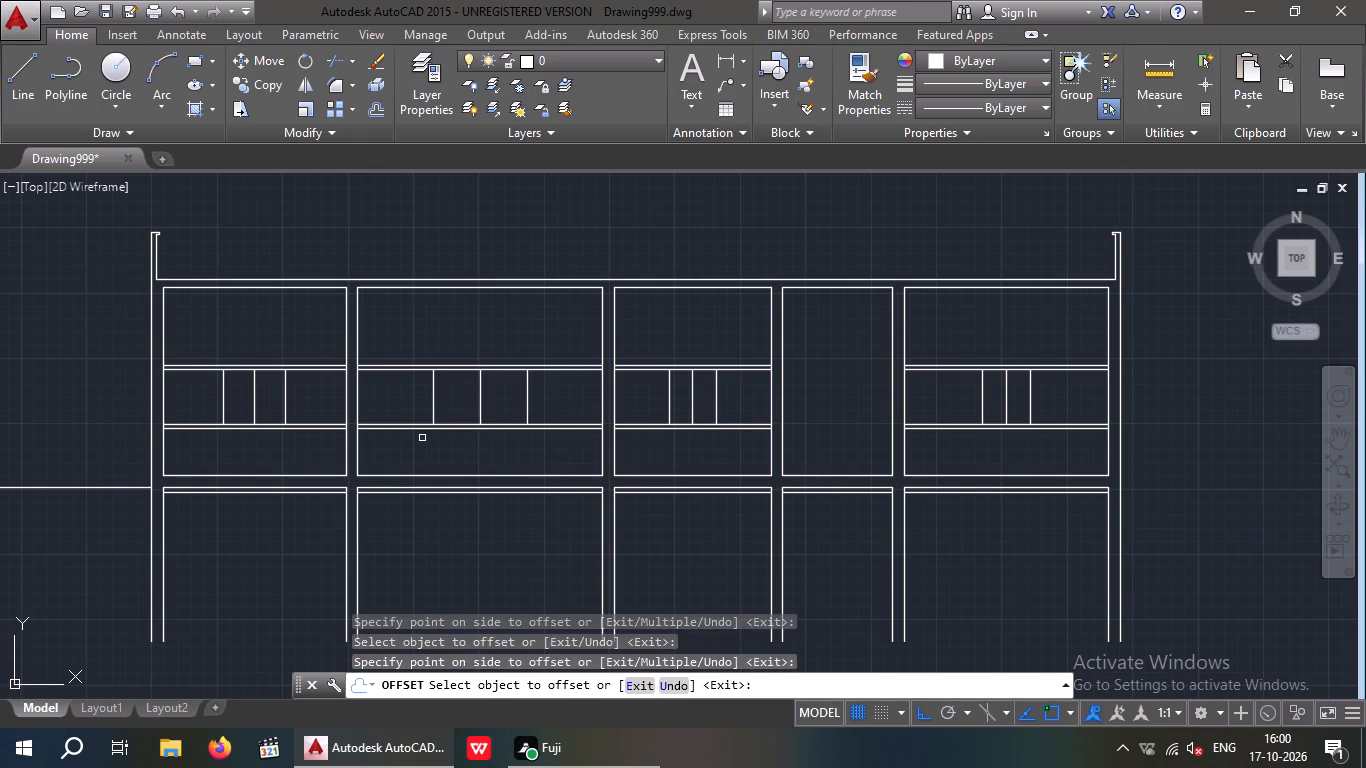
{"action": "key", "text": "Escape"}
{"action": "key", "text": "Escape"}
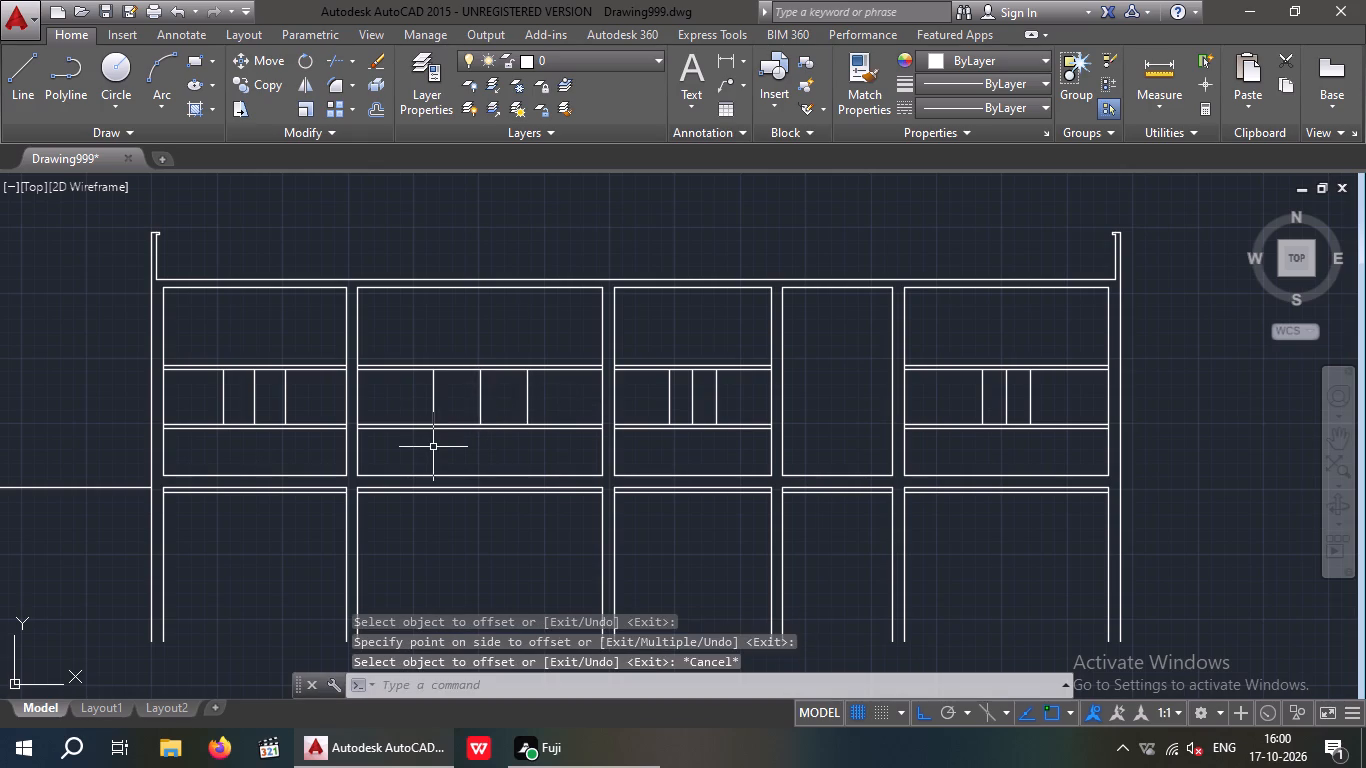
Offset the outer opening lines 3" inward, toward the central line, in the two leftmost upper-storey bays.
{"action": "key", "text": "o"}
{"action": "key", "text": "Return"}
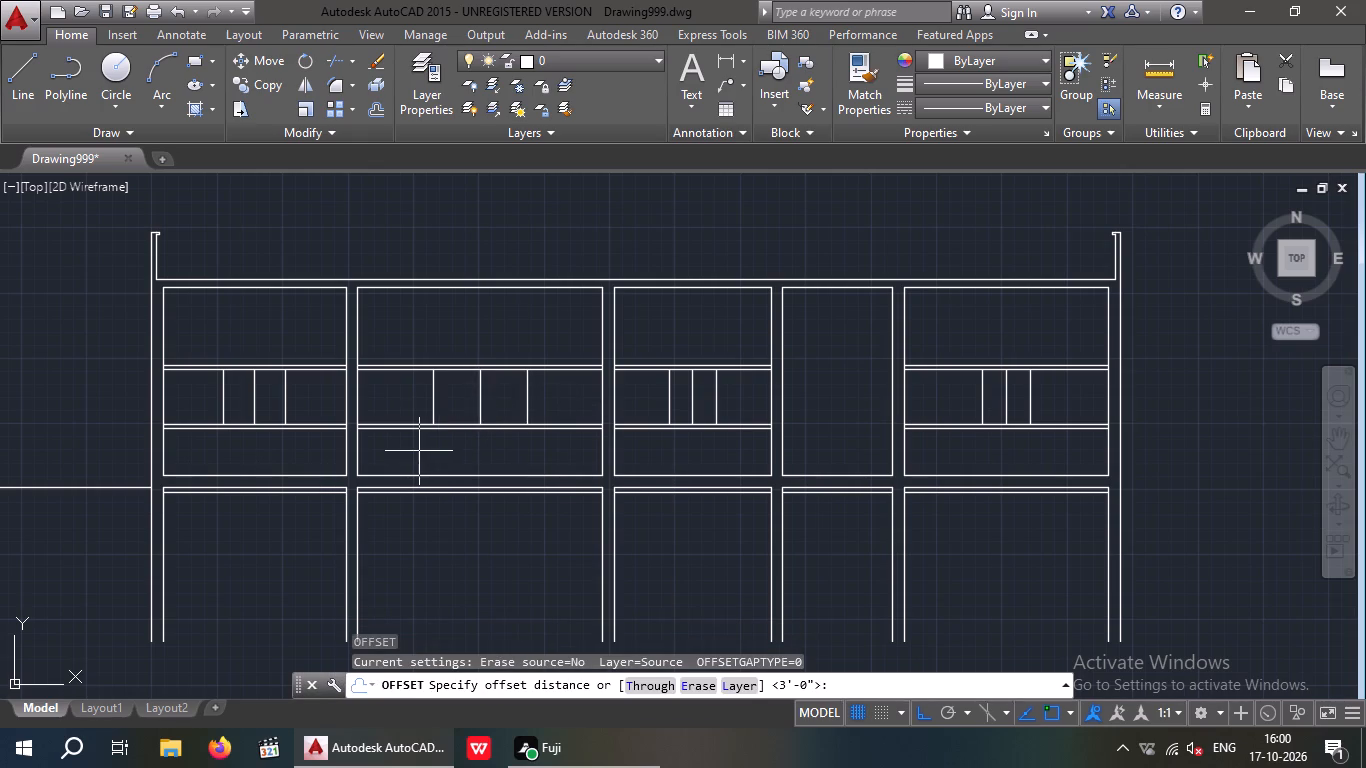
{"action": "key", "text": "3"}
{"action": "key", "text": "shift+quotedbl"}
{"action": "key", "text": "Return"}
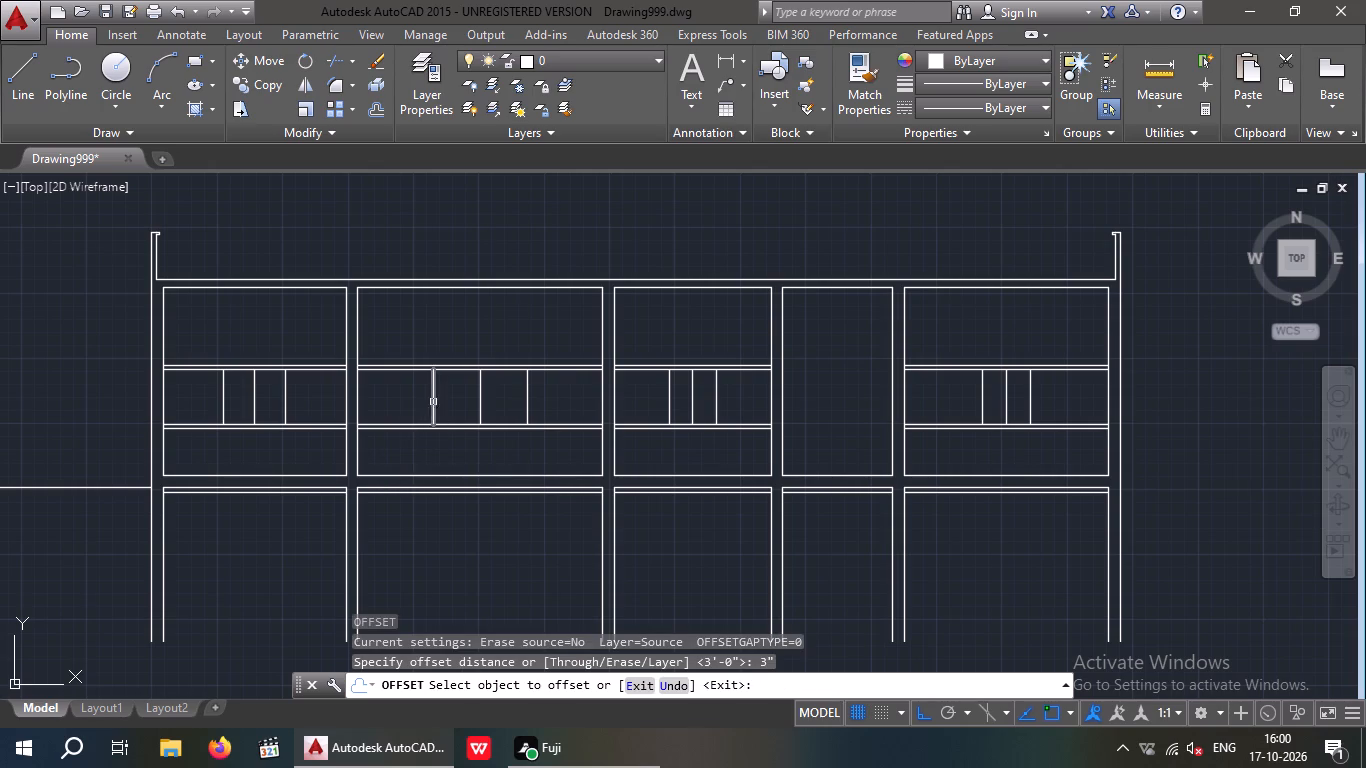
{"action": "left_click", "coordinate": [432, 402]}
{"action": "left_click", "coordinate": [451, 403]}
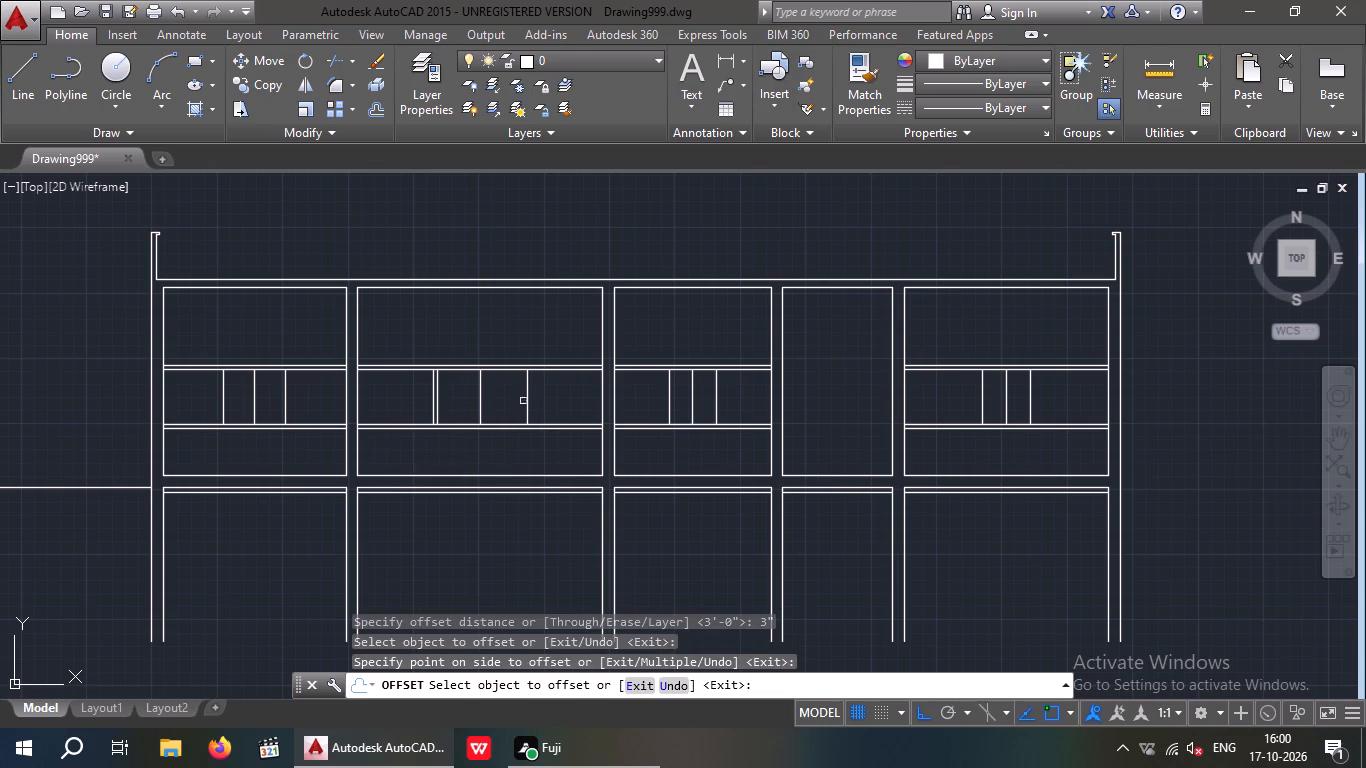
{"action": "left_click", "coordinate": [527, 399]}
{"action": "left_click", "coordinate": [511, 399]}
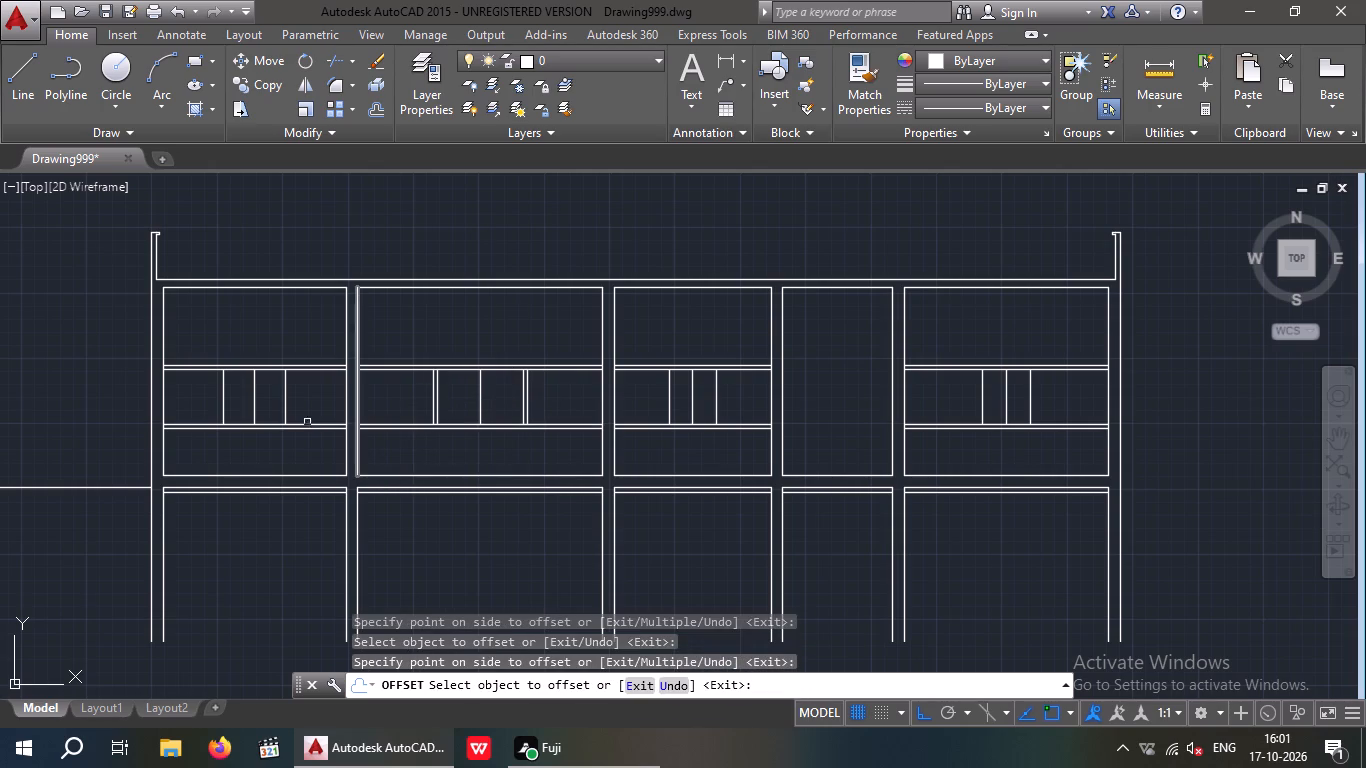
{"action": "left_click", "coordinate": [287, 406]}
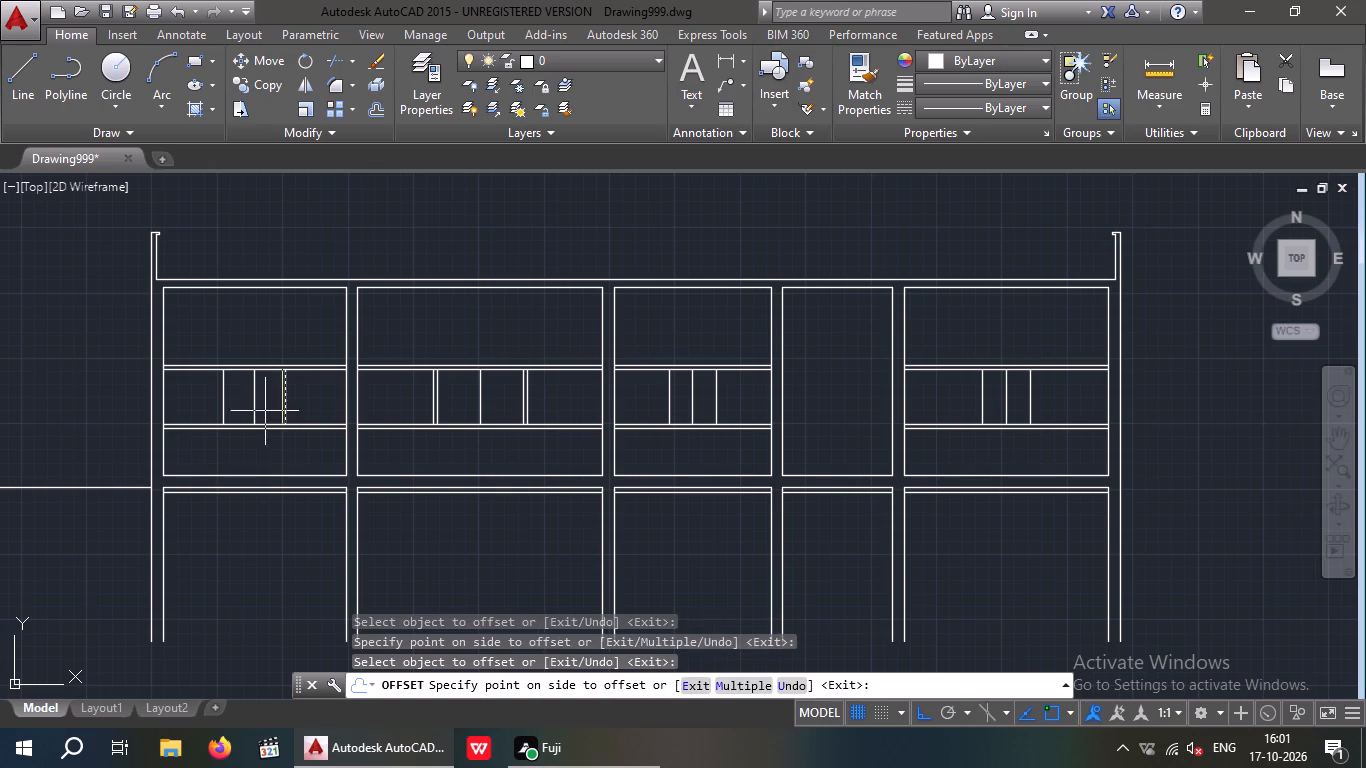
{"action": "left_click", "coordinate": [264, 411]}
{"action": "left_click_drag", "start_coordinate": [222, 405], "coordinate": [239, 407]}
{"action": "left_click", "coordinate": [246, 407]}
Offset the outer opening lines 3" inward, toward the central line, in the third and the rightmost upper-storey bays.
{"action": "scroll", "coordinate": [714, 401], "scroll_direction": "up", "scroll_amount": 2}
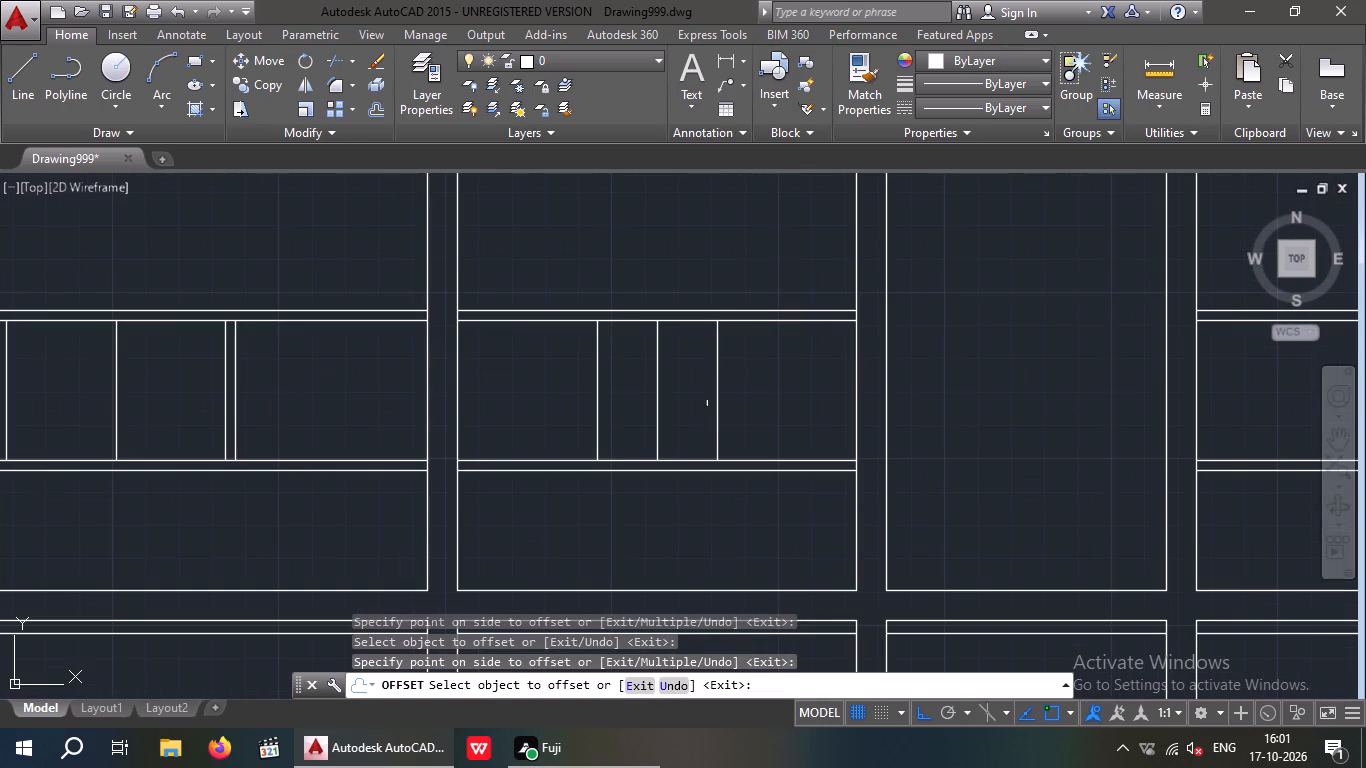
{"action": "left_click", "coordinate": [716, 401]}
{"action": "left_click", "coordinate": [700, 408]}
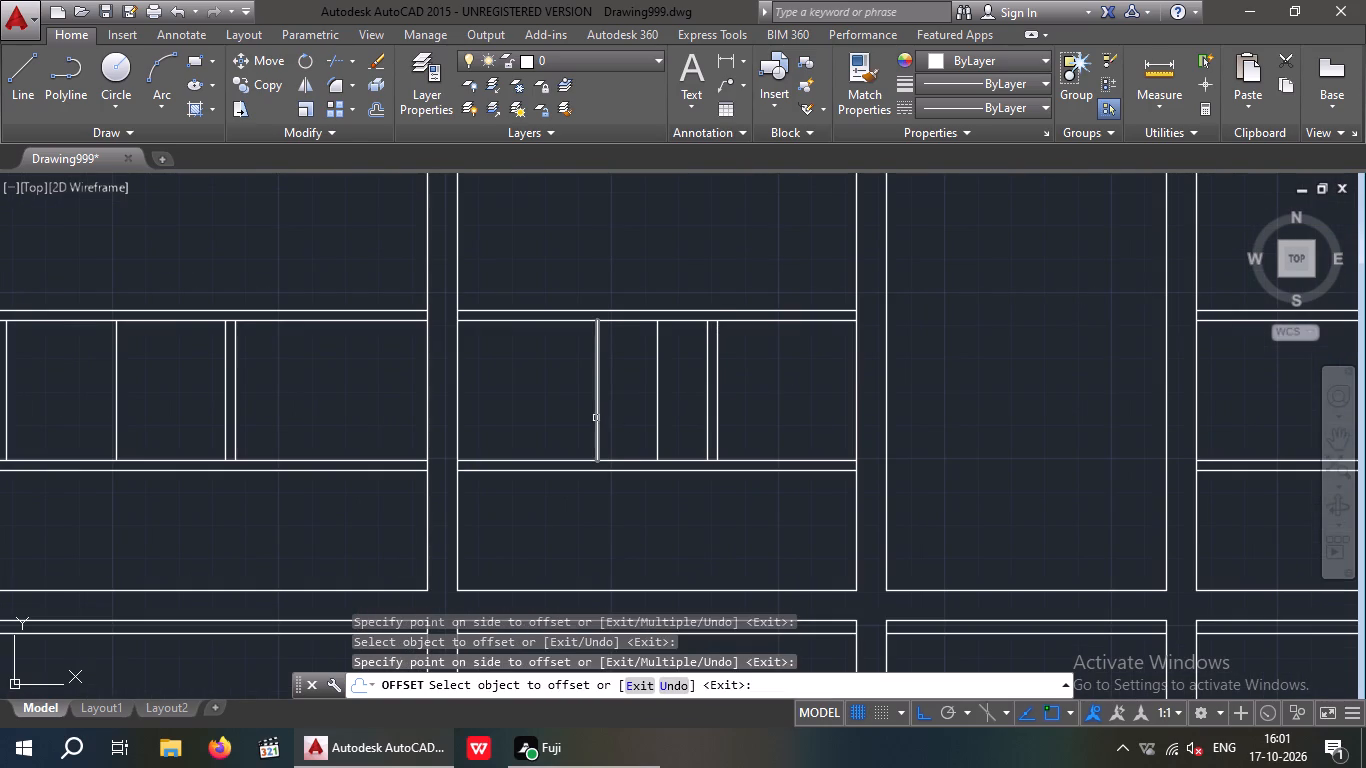
{"action": "left_click", "coordinate": [596, 418]}
{"action": "left_click", "coordinate": [615, 418]}
{"action": "scroll", "coordinate": [620, 416], "scroll_direction": "down", "scroll_amount": 2}
{"action": "scroll", "coordinate": [966, 419], "scroll_direction": "up", "scroll_amount": 3}
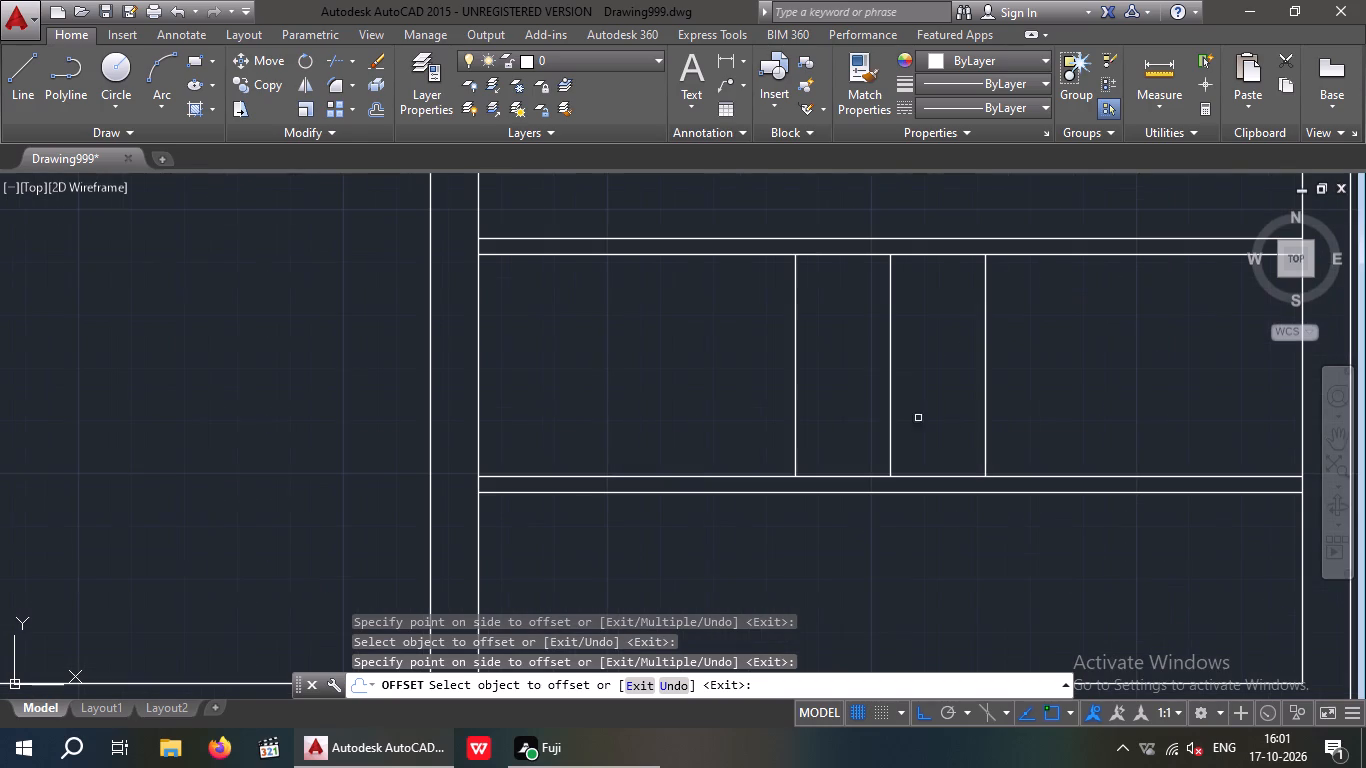
{"action": "left_click_drag", "start_coordinate": [794, 394], "coordinate": [808, 398]}
{"action": "left_click", "coordinate": [830, 399]}
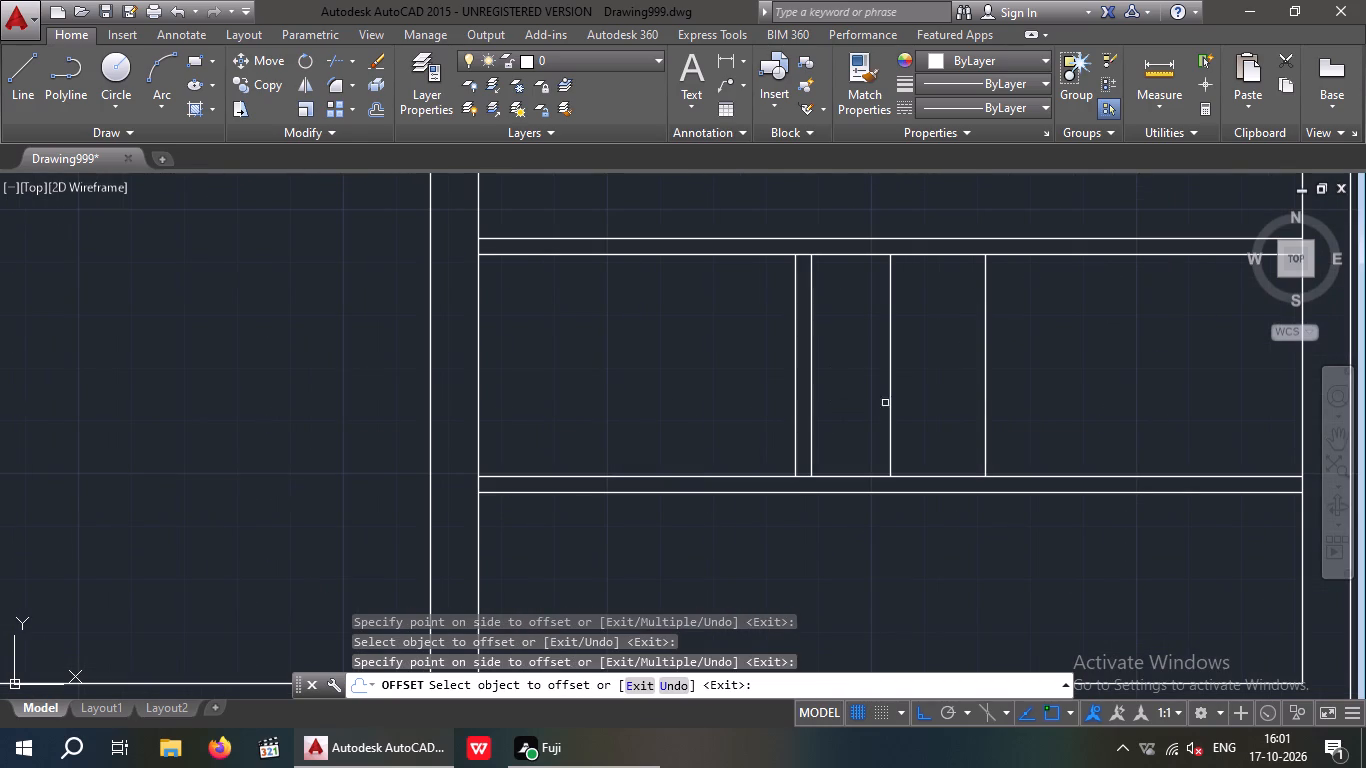
{"action": "left_click_drag", "start_coordinate": [987, 389], "coordinate": [975, 392]}
{"action": "left_click", "coordinate": [943, 399]}
{"action": "scroll", "coordinate": [938, 401], "scroll_direction": "down", "scroll_amount": 2}
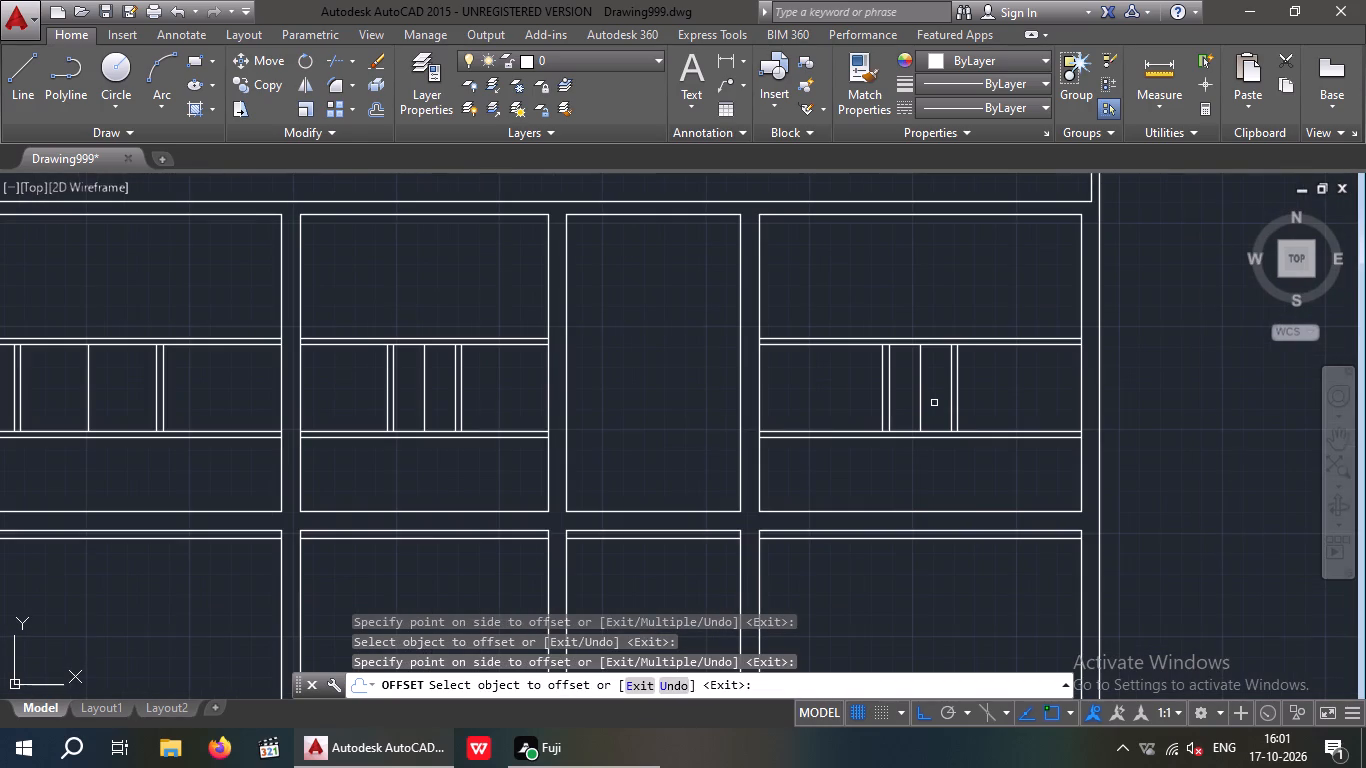
{"action": "key", "text": "Escape"}
{"action": "key", "text": "Escape"}
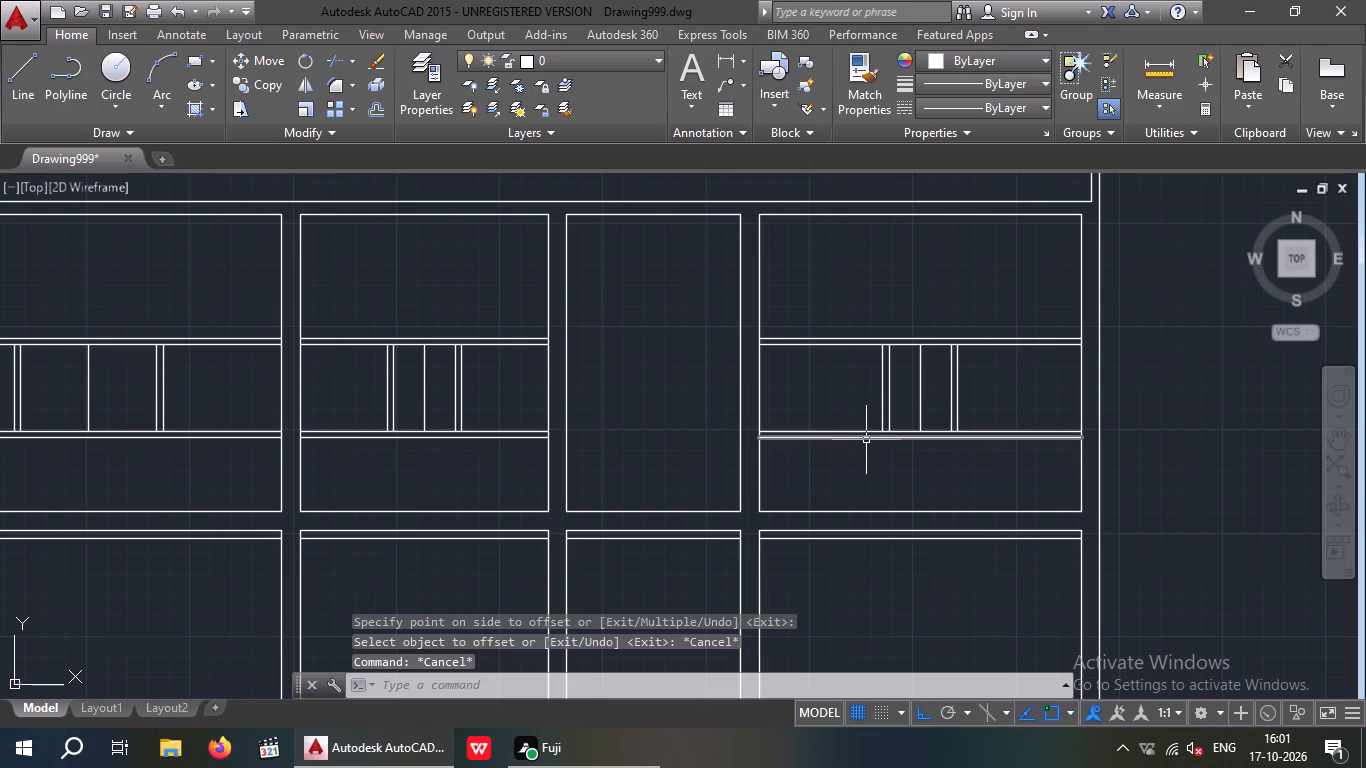
Extend both pairs of vertical frame lines in the rightmost bay to the outermost horizontal lines above and below.
{"action": "key", "text": "e"}
{"action": "key", "text": "x"}
{"action": "key", "text": "space"}
{"action": "key", "text": "space"}
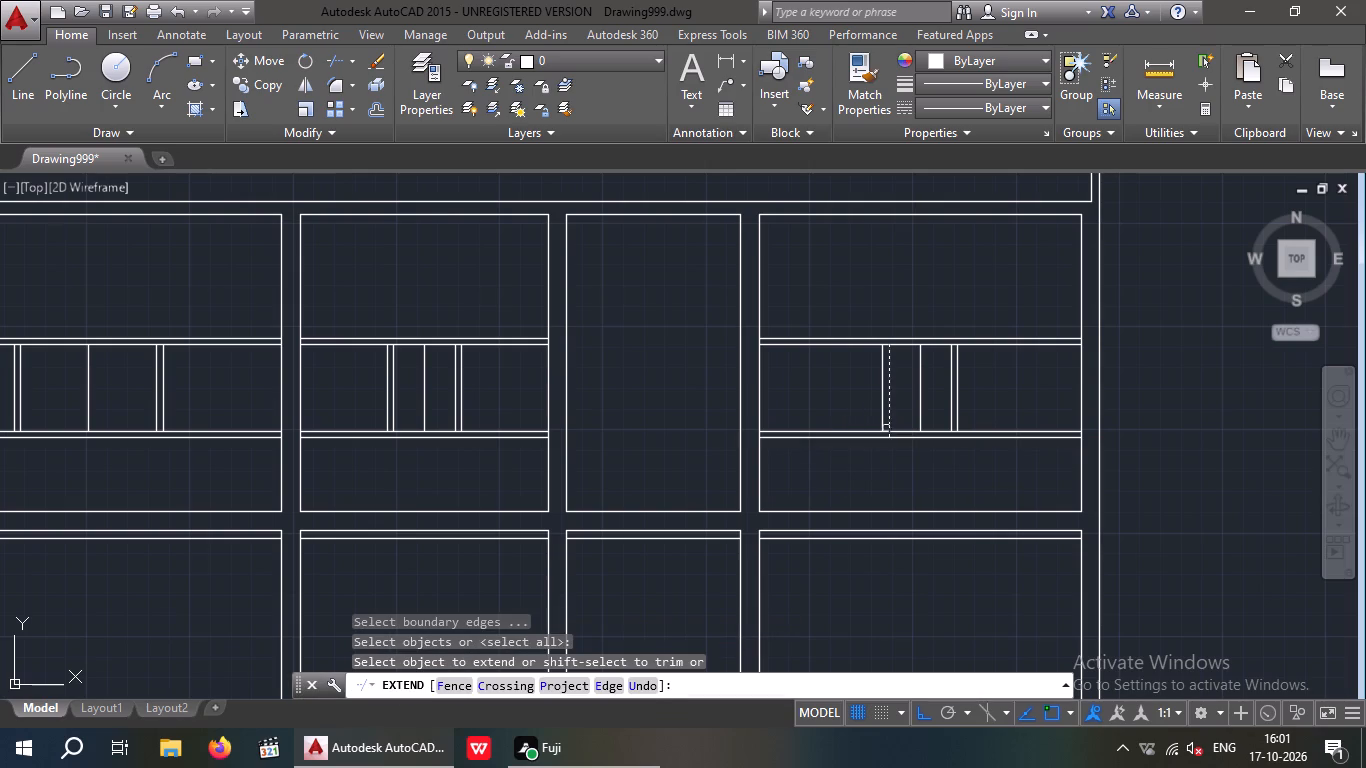
{"action": "scroll", "coordinate": [884, 416], "scroll_direction": "up", "scroll_amount": 2}
{"action": "left_click_drag", "start_coordinate": [905, 383], "coordinate": [862, 403]}
{"action": "left_click", "coordinate": [843, 408]}
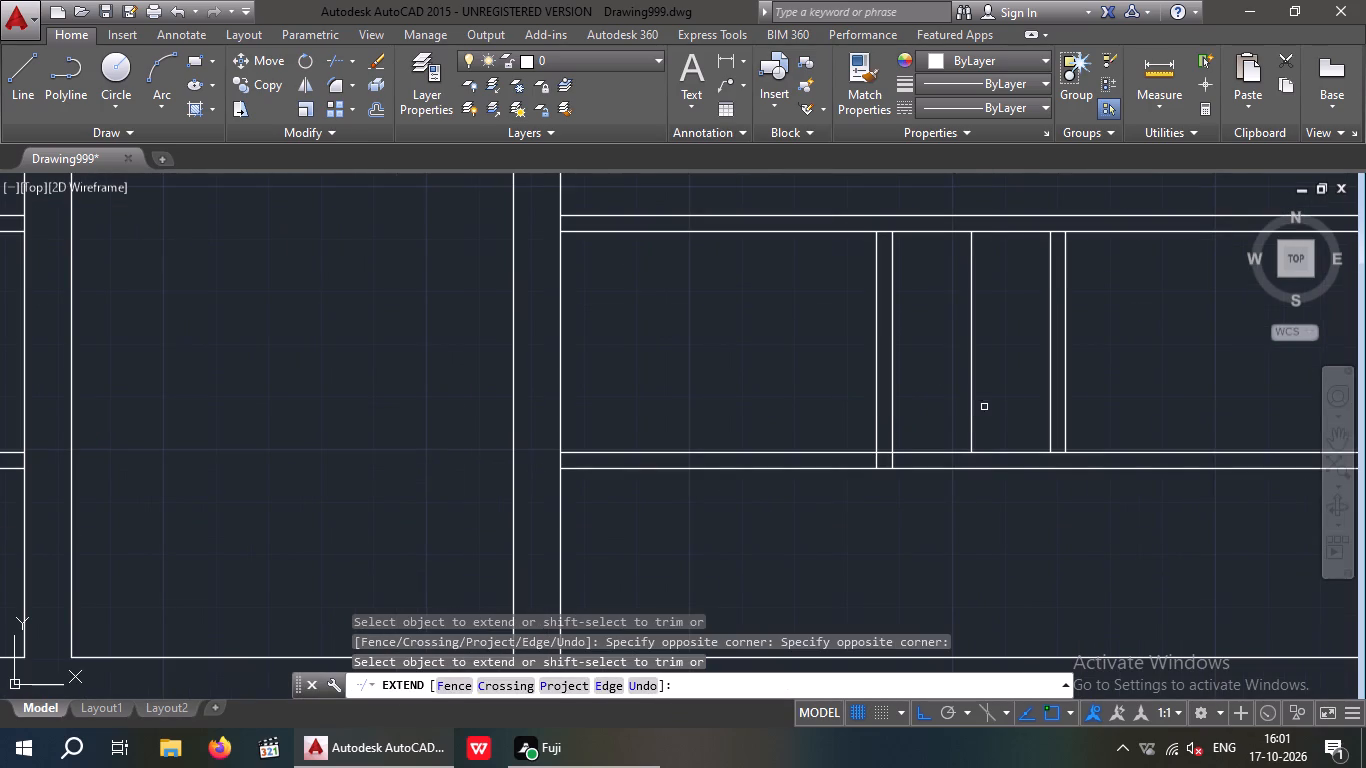
{"action": "left_click_drag", "start_coordinate": [1075, 378], "coordinate": [1022, 401]}
{"action": "left_click_drag", "start_coordinate": [1017, 403], "coordinate": [1034, 400]}
{"action": "left_click_drag", "start_coordinate": [1092, 318], "coordinate": [1057, 333]}
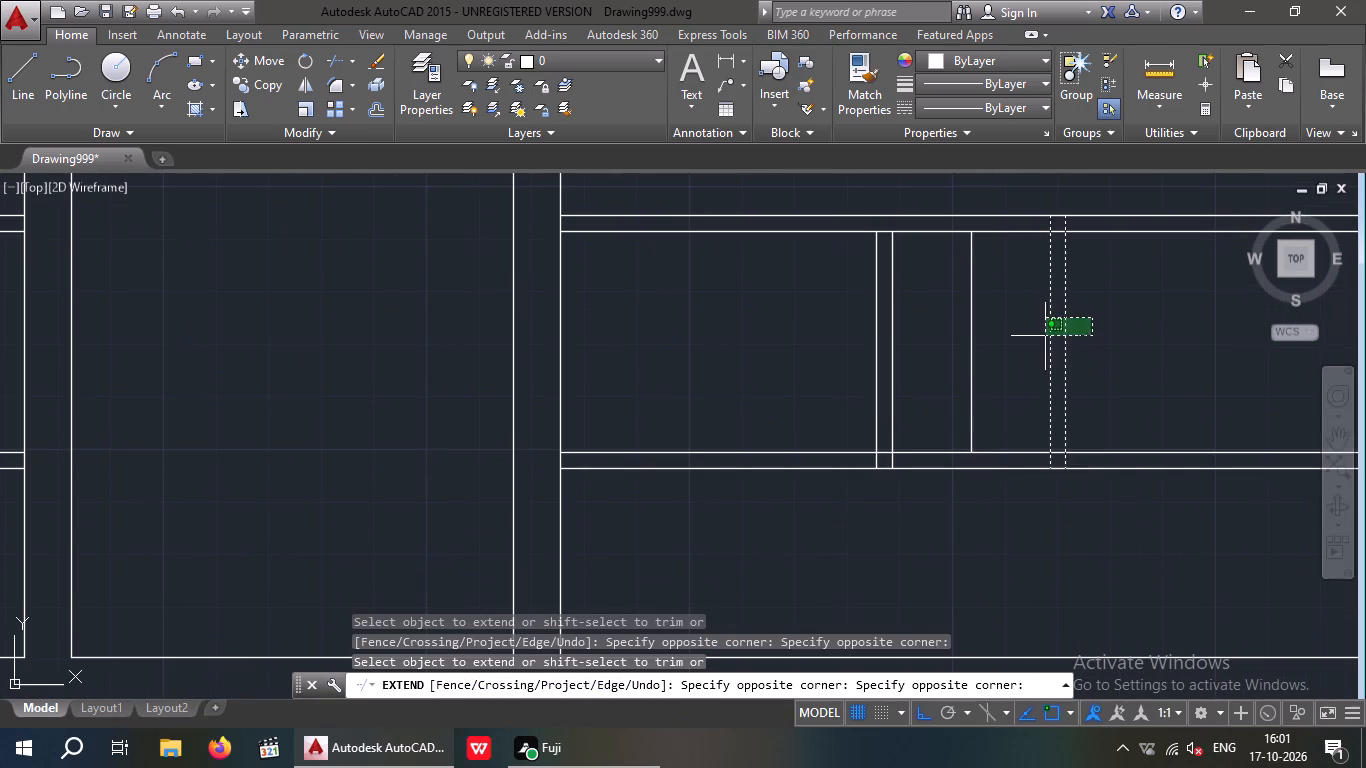
{"action": "left_click", "coordinate": [1045, 336]}
{"action": "left_click_drag", "start_coordinate": [921, 284], "coordinate": [901, 298]}
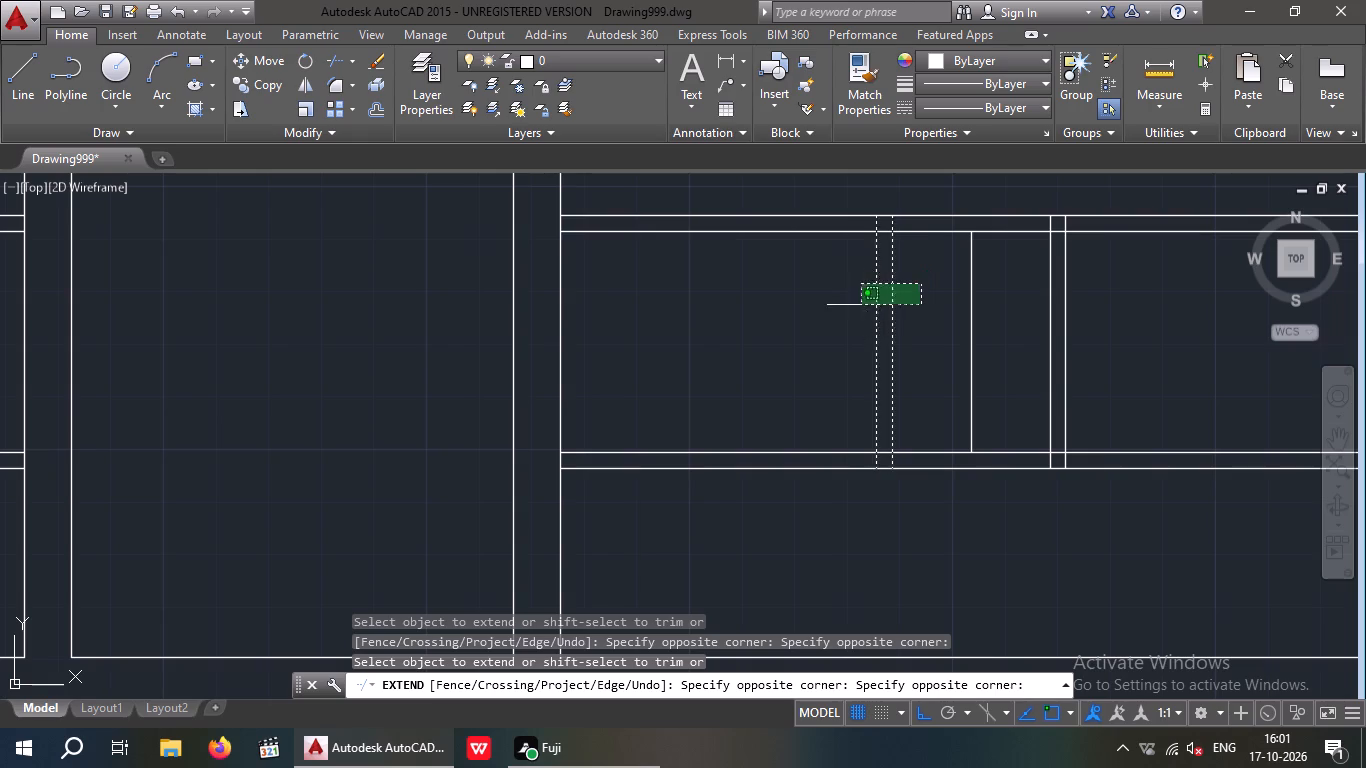
{"action": "left_click", "coordinate": [861, 305]}
Extend both pairs of vertical frame lines in the third bay to the outermost horizontal lines above and below.
{"action": "scroll", "coordinate": [843, 312], "scroll_direction": "down", "scroll_amount": 2}
{"action": "middle_click_drag", "start_coordinate": [783, 436], "coordinate": [921, 430]}
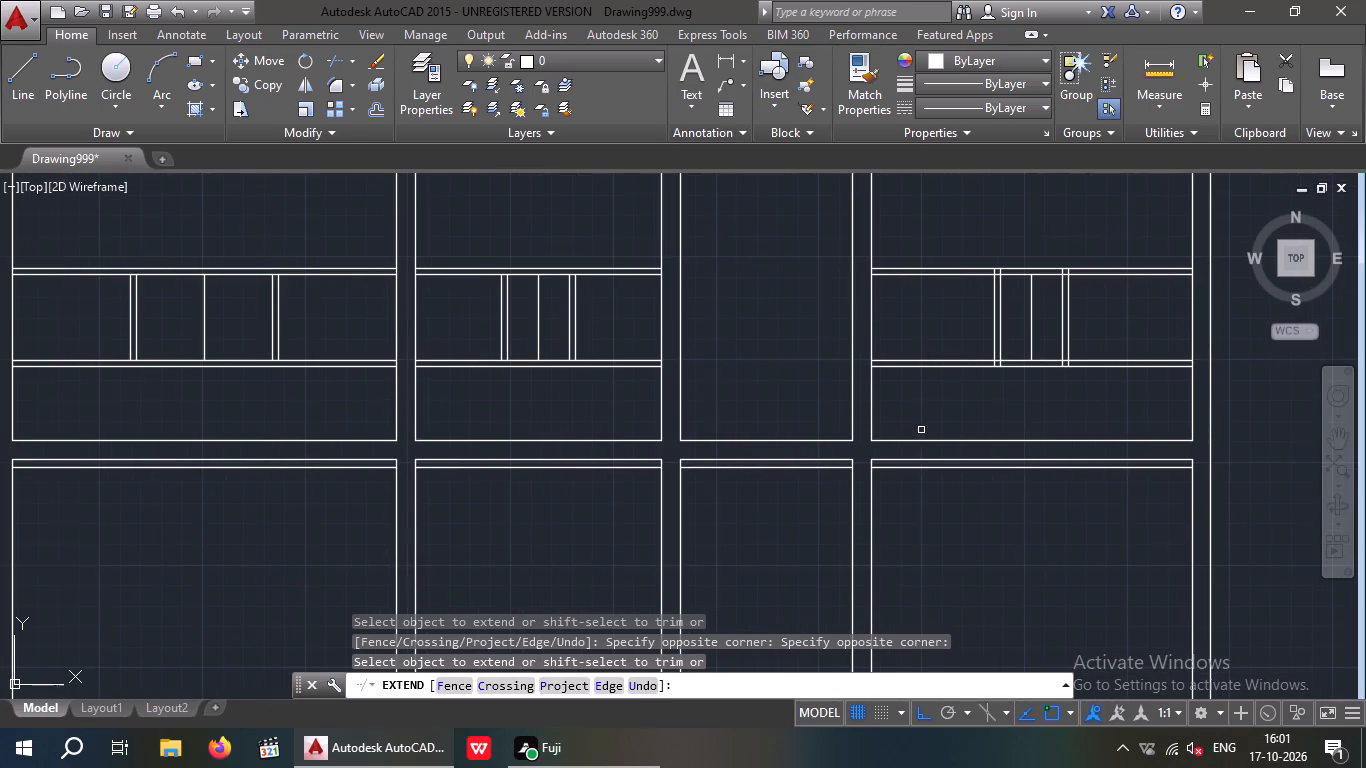
{"action": "scroll", "coordinate": [513, 311], "scroll_direction": "up", "scroll_amount": 3}
{"action": "left_click_drag", "start_coordinate": [521, 305], "coordinate": [388, 358]}
{"action": "left_click", "coordinate": [383, 358]}
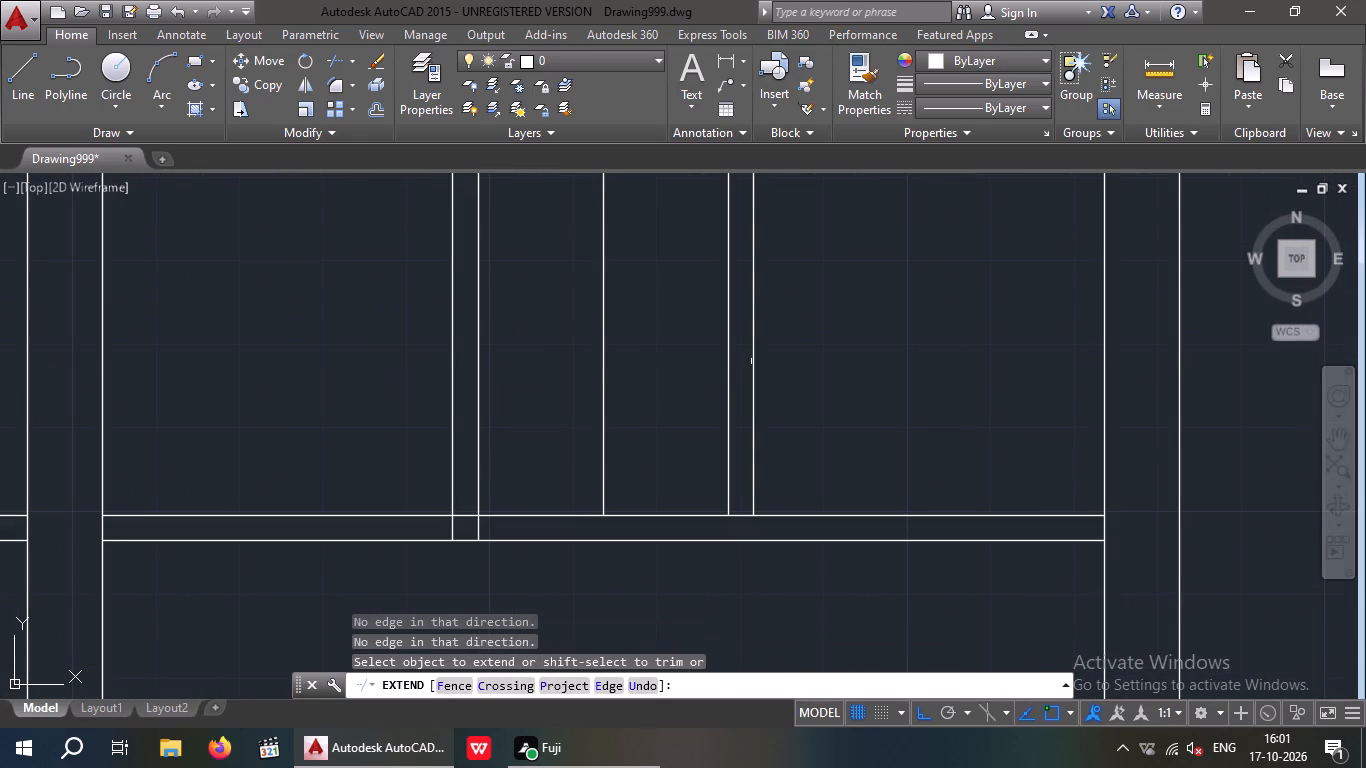
{"action": "left_click_drag", "start_coordinate": [826, 345], "coordinate": [652, 390]}
{"action": "left_click", "coordinate": [656, 389]}
{"action": "scroll", "coordinate": [669, 386], "scroll_direction": "down", "scroll_amount": 1}
{"action": "middle_click_drag", "start_coordinate": [671, 422], "coordinate": [652, 521]}
{"action": "scroll", "coordinate": [658, 393], "scroll_direction": "up", "scroll_amount": 2}
{"action": "left_click_drag", "start_coordinate": [817, 361], "coordinate": [715, 403]}
{"action": "left_click_drag", "start_coordinate": [699, 402], "coordinate": [685, 404]}
{"action": "left_click_drag", "start_coordinate": [423, 364], "coordinate": [301, 401]}
{"action": "left_click", "coordinate": [230, 401]}
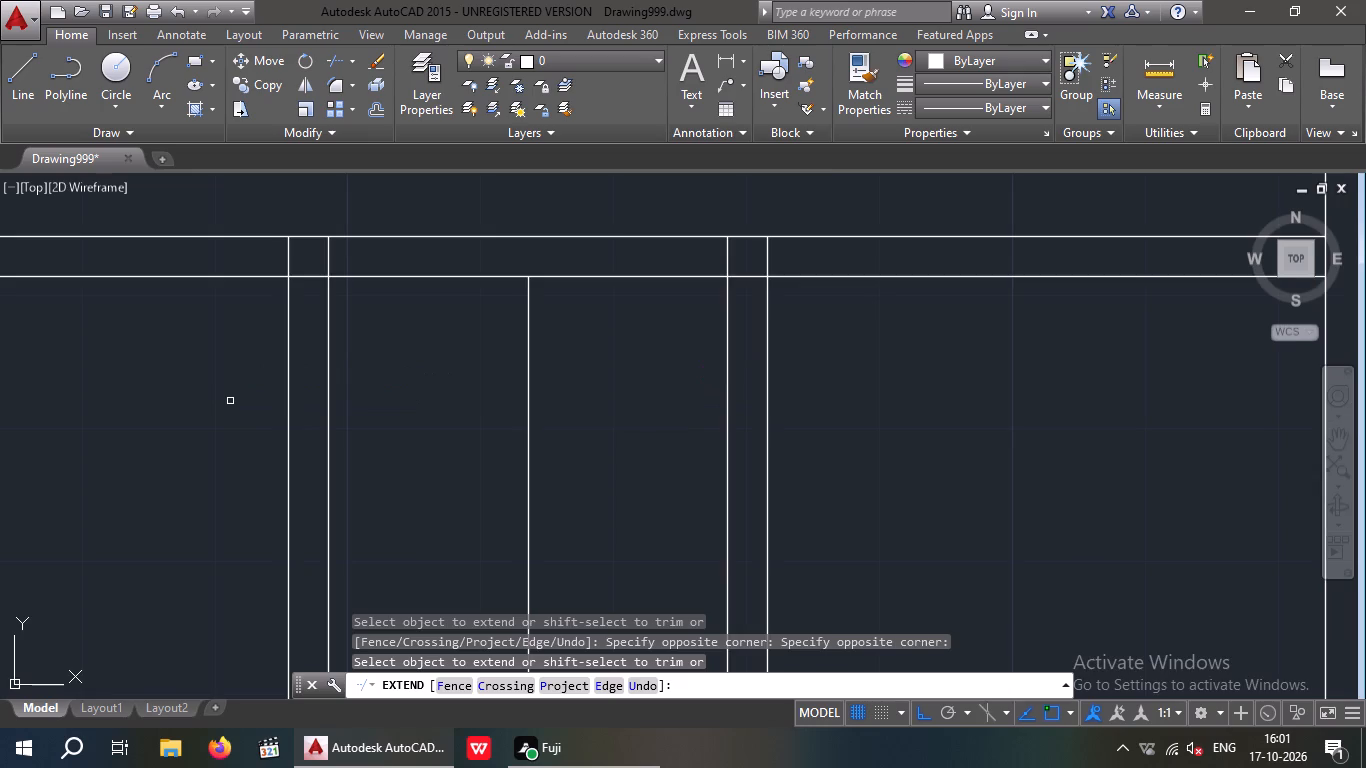
Extend both pairs of vertical frame lines in the second bay to the outermost horizontal lines above and below.
{"action": "scroll", "coordinate": [231, 401], "scroll_direction": "down", "scroll_amount": 3}
{"action": "middle_click_drag", "start_coordinate": [202, 413], "coordinate": [703, 444]}
{"action": "scroll", "coordinate": [394, 441], "scroll_direction": "up", "scroll_amount": 1}
{"action": "left_click_drag", "start_coordinate": [460, 415], "coordinate": [341, 453]}
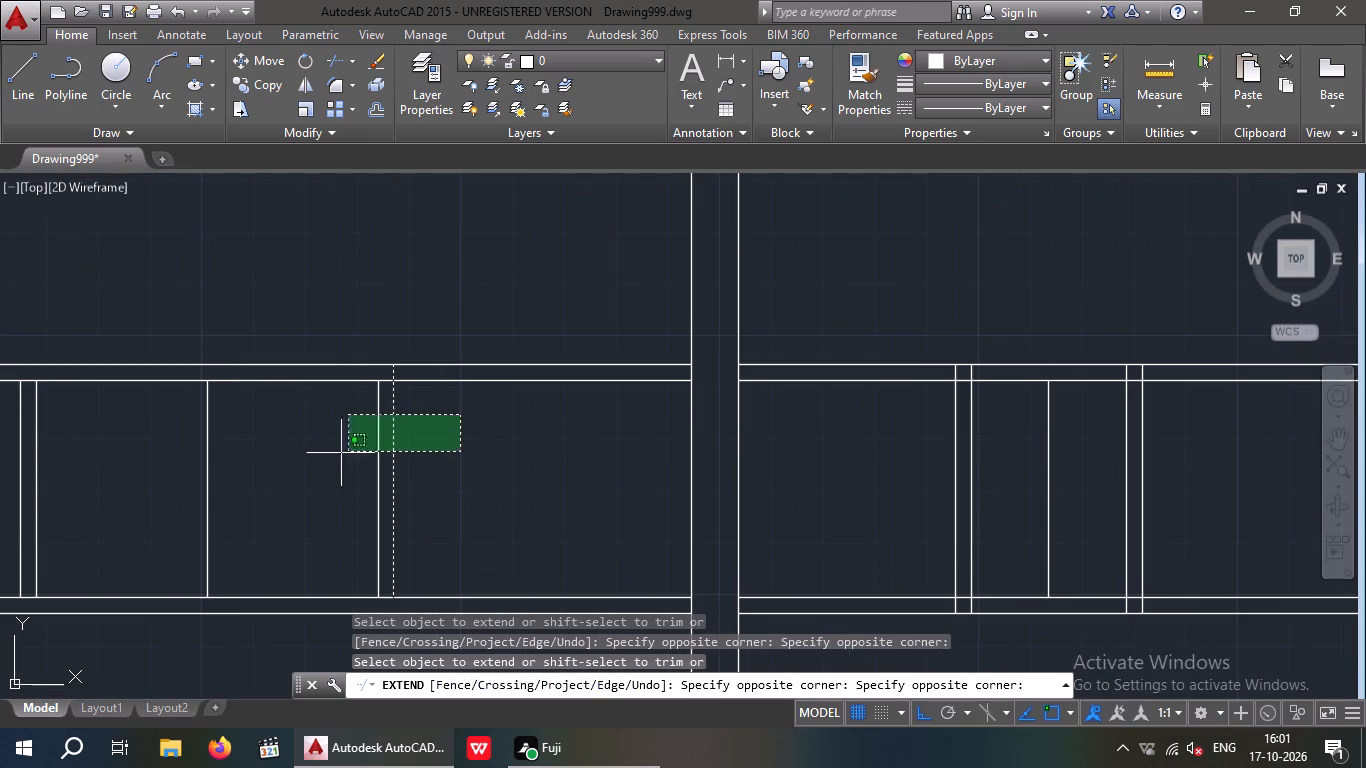
{"action": "left_click_drag", "start_coordinate": [341, 453], "coordinate": [335, 453]}
{"action": "left_click", "coordinate": [333, 453]}
{"action": "middle_click_drag", "start_coordinate": [350, 456], "coordinate": [507, 442]}
{"action": "middle_click", "coordinate": [509, 442]}
{"action": "middle_click_drag", "start_coordinate": [575, 491], "coordinate": [581, 454]}
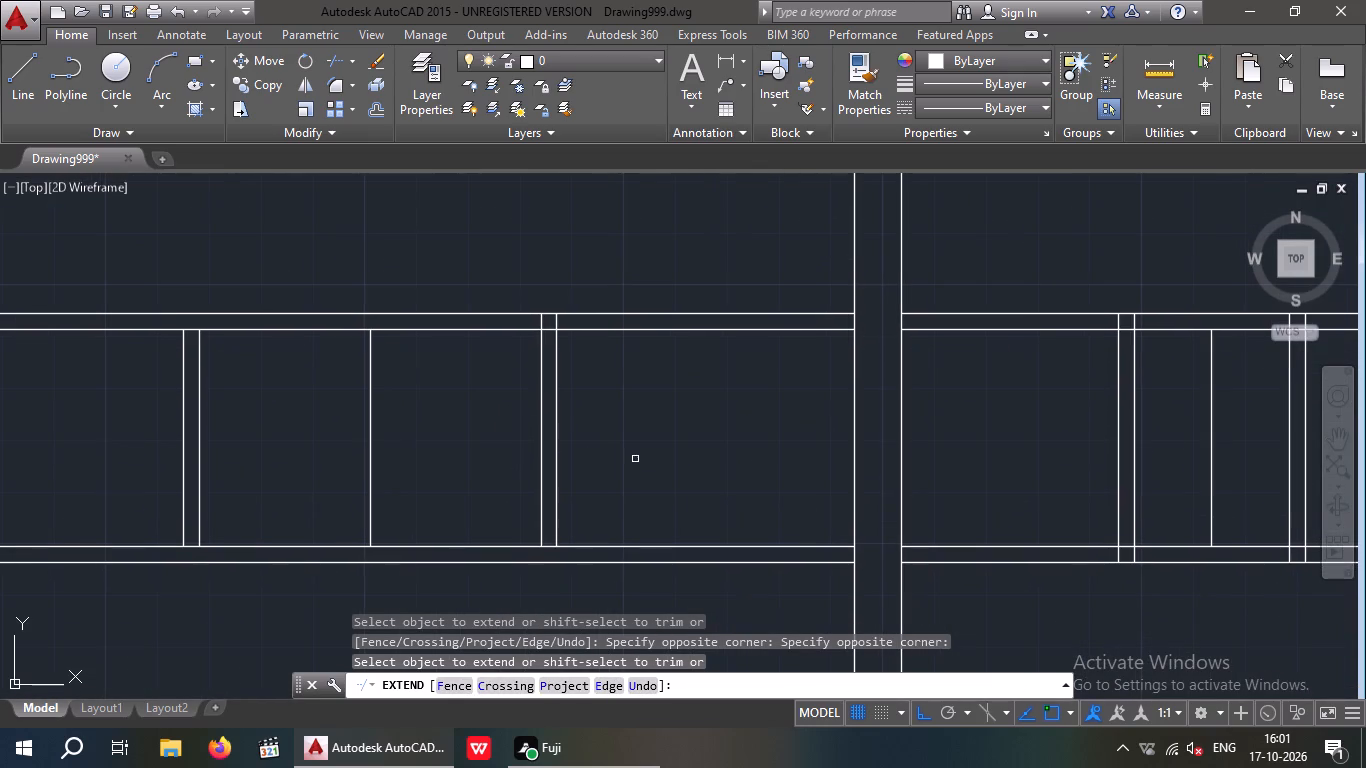
{"action": "left_click_drag", "start_coordinate": [595, 471], "coordinate": [491, 506]}
{"action": "left_click", "coordinate": [477, 507]}
{"action": "left_click_drag", "start_coordinate": [260, 367], "coordinate": [119, 384]}
{"action": "left_click", "coordinate": [103, 384]}
{"action": "left_click_drag", "start_coordinate": [233, 427], "coordinate": [142, 482]}
{"action": "left_click", "coordinate": [133, 482]}
Extend both pairs of vertical frame lines in the leftmost upper-storey bay to the outermost horizontal lines above and below.
{"action": "scroll", "coordinate": [252, 456], "scroll_direction": "down", "scroll_amount": 1}
{"action": "middle_click_drag", "start_coordinate": [260, 456], "coordinate": [710, 489]}
{"action": "scroll", "coordinate": [298, 457], "scroll_direction": "up", "scroll_amount": 1}
{"action": "left_click_drag", "start_coordinate": [379, 418], "coordinate": [246, 456]}
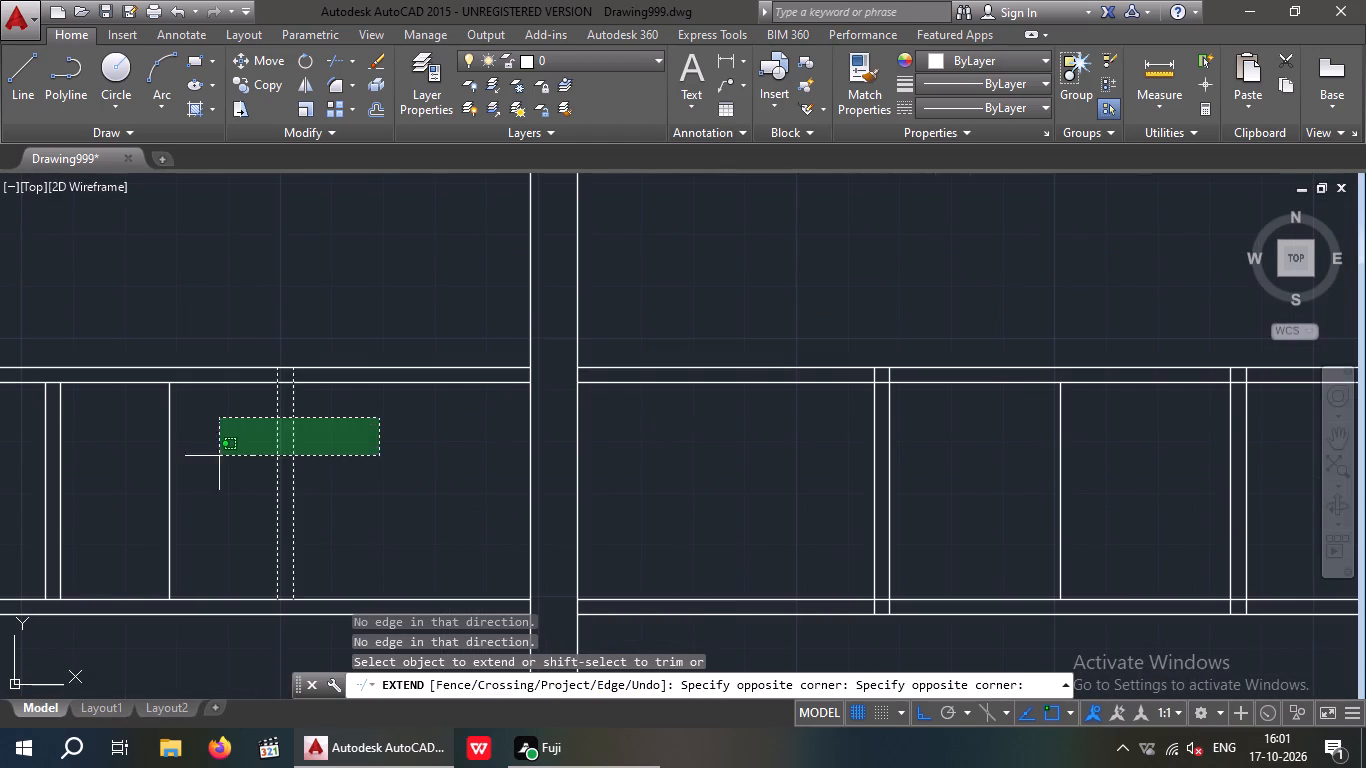
{"action": "left_click", "coordinate": [219, 456]}
{"action": "left_click_drag", "start_coordinate": [335, 500], "coordinate": [243, 561]}
{"action": "left_click", "coordinate": [242, 561]}
{"action": "left_click_drag", "start_coordinate": [107, 463], "coordinate": [22, 497]}
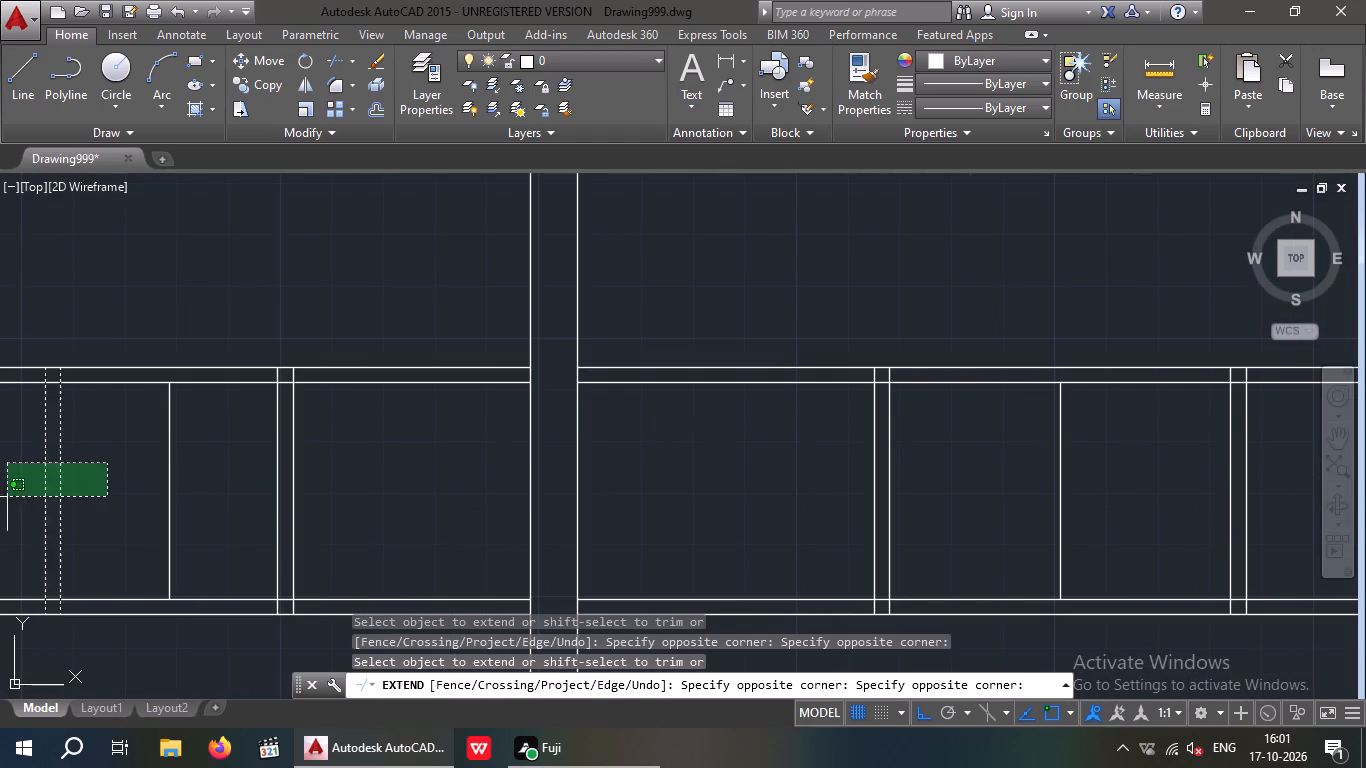
{"action": "left_click_drag", "start_coordinate": [7, 497], "coordinate": [13, 507]}
{"action": "middle_click_drag", "start_coordinate": [135, 504], "coordinate": [502, 521]}
{"action": "scroll", "coordinate": [514, 509], "scroll_direction": "down", "scroll_amount": 1}
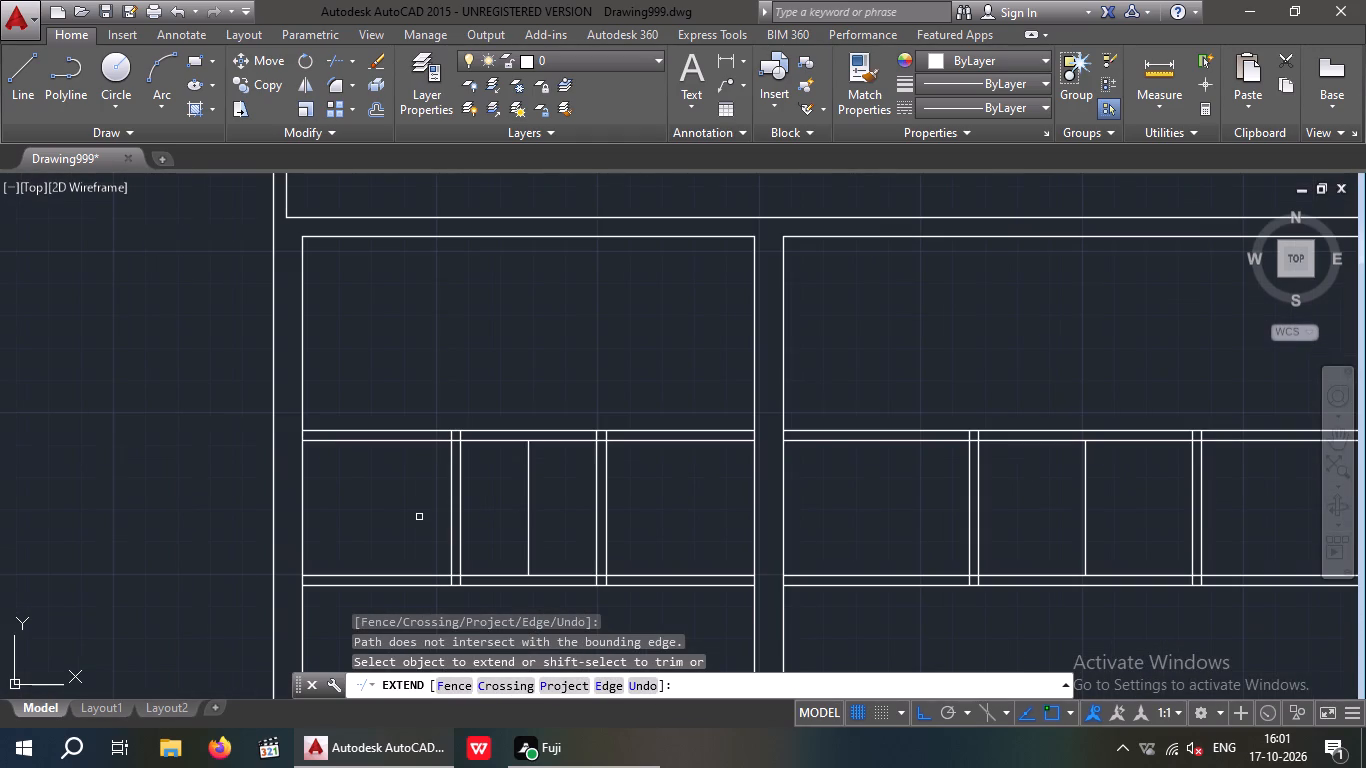
{"action": "key", "text": "Escape"}
{"action": "key", "text": "Escape"}
Trim the horizontal lines on both sides of the window frame in the leftmost upper-storey bay, using all objects as cutting edges.
{"action": "key", "text": "t"}
{"action": "key", "text": "r"}
{"action": "key", "text": "space"}
{"action": "key", "text": "space"}
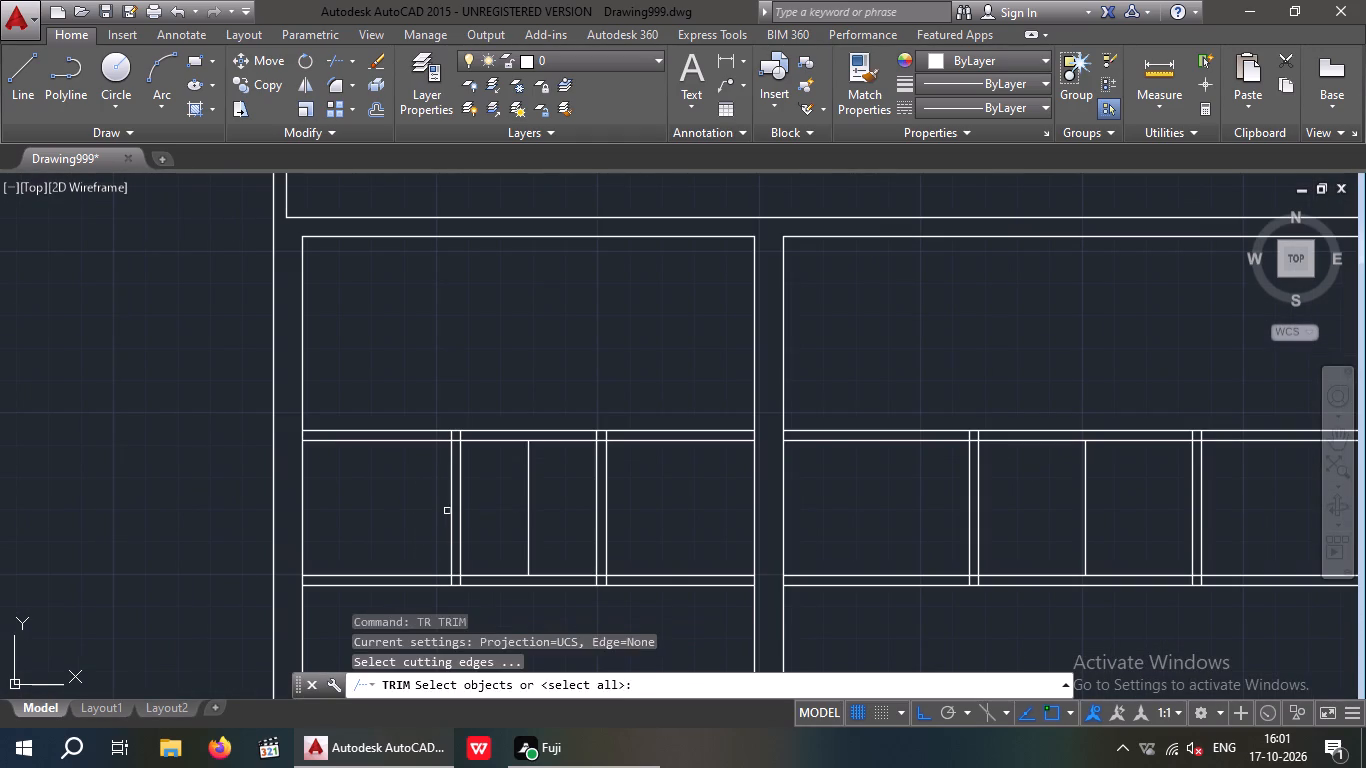
{"action": "left_click_drag", "start_coordinate": [371, 608], "coordinate": [367, 586]}
{"action": "left_click", "coordinate": [357, 418]}
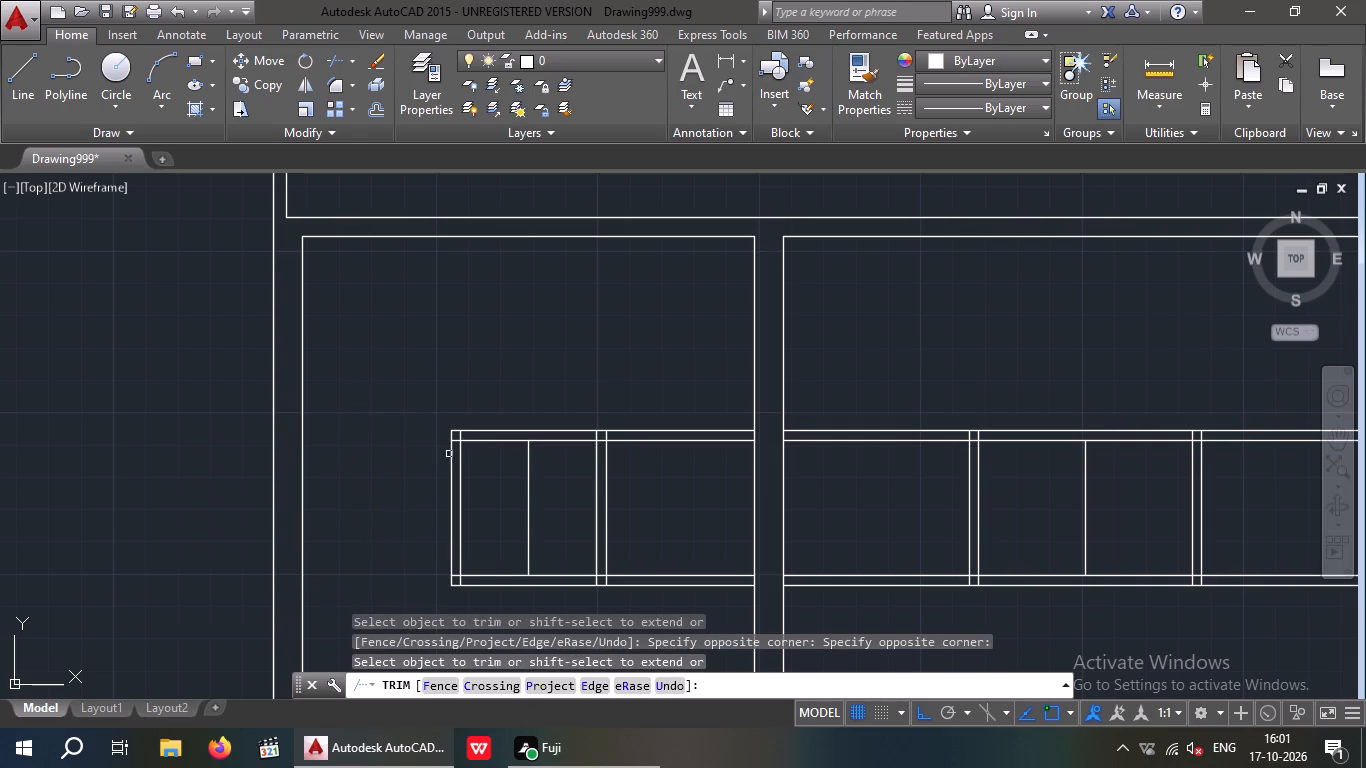
{"action": "left_click_drag", "start_coordinate": [692, 610], "coordinate": [680, 566]}
{"action": "left_click", "coordinate": [663, 396]}
Trim the horizontal lines running from the second bay's window frame to the walls on both sides.
{"action": "middle_click_drag", "start_coordinate": [683, 470], "coordinate": [372, 415]}
{"action": "left_click_drag", "start_coordinate": [611, 555], "coordinate": [558, 499]}
{"action": "left_click", "coordinate": [557, 327]}
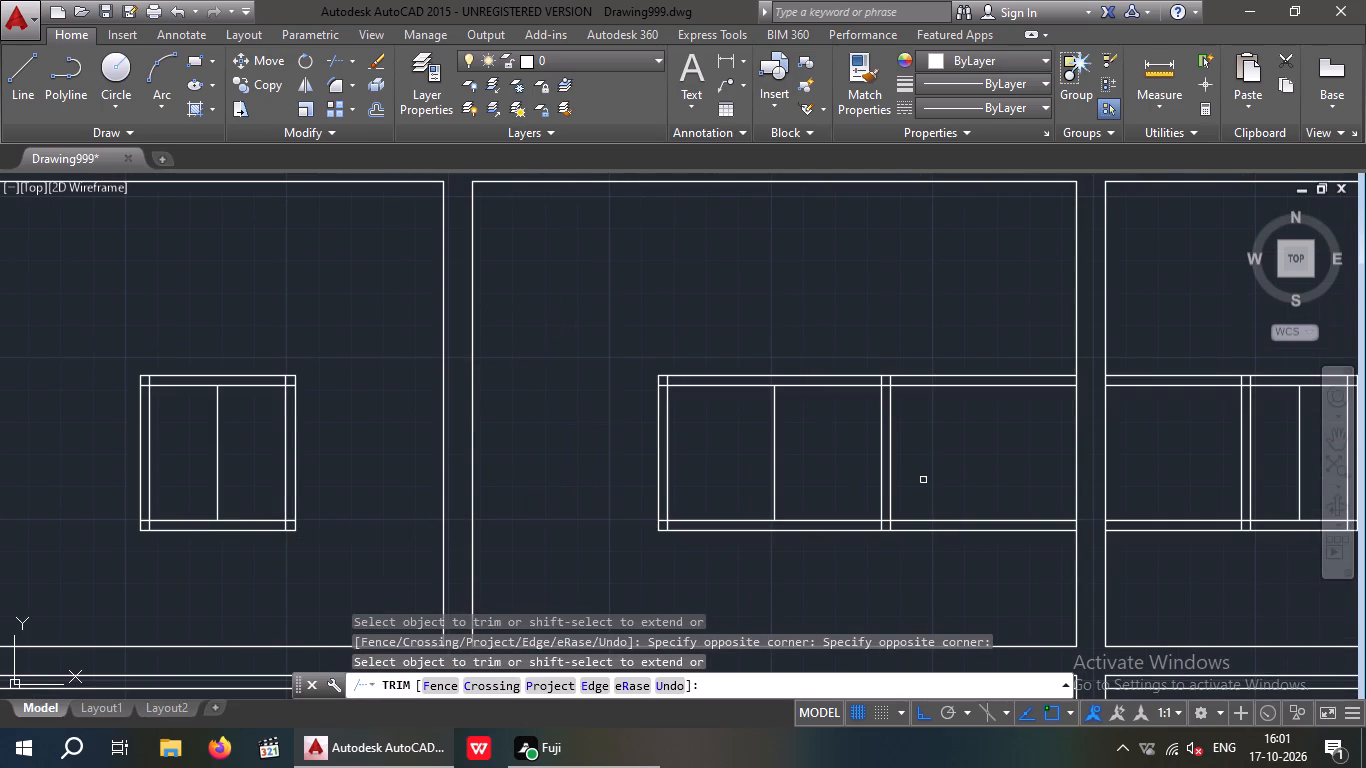
{"action": "left_click_drag", "start_coordinate": [1029, 556], "coordinate": [992, 434]}
{"action": "left_click", "coordinate": [941, 329]}
Trim the horizontal lines running from the third bay's window frame to the walls on both sides.
{"action": "middle_click_drag", "start_coordinate": [954, 373], "coordinate": [604, 335]}
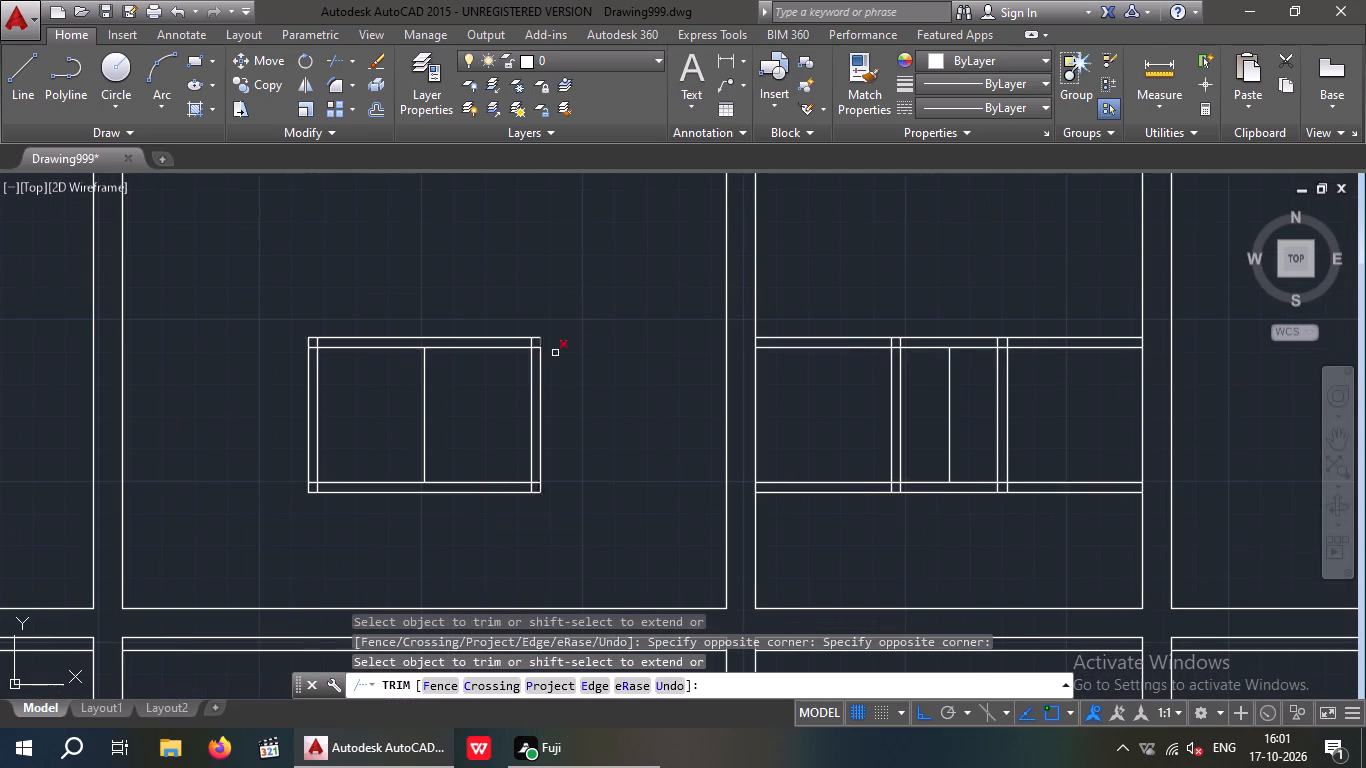
{"action": "left_click_drag", "start_coordinate": [858, 518], "coordinate": [797, 414]}
{"action": "left_click", "coordinate": [776, 272]}
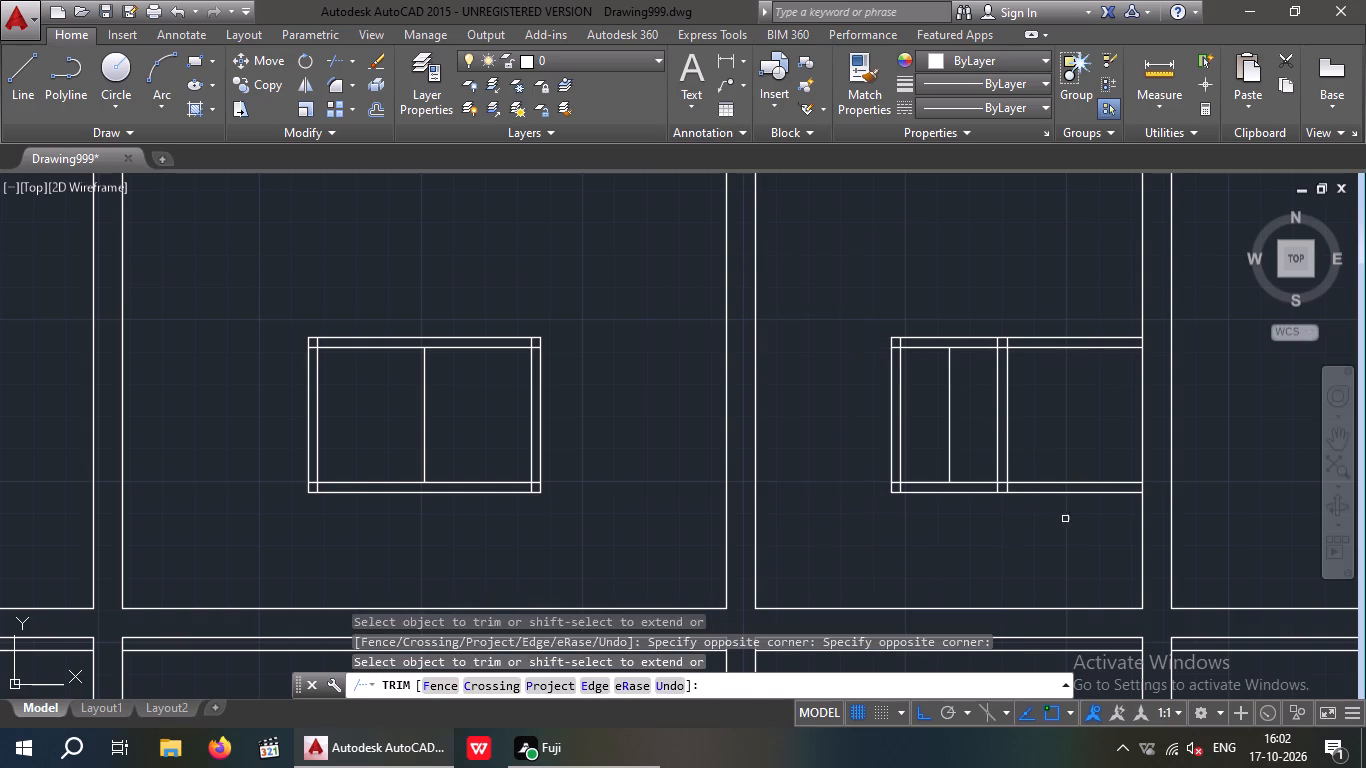
{"action": "left_click_drag", "start_coordinate": [1065, 520], "coordinate": [1041, 468]}
{"action": "left_click", "coordinate": [1026, 278]}
Trim the horizontal lines running from the rightmost bay's window frame to the walls on both sides.
{"action": "scroll", "coordinate": [1046, 290], "scroll_direction": "down", "scroll_amount": 1}
{"action": "middle_click_drag", "start_coordinate": [1046, 290], "coordinate": [489, 331]}
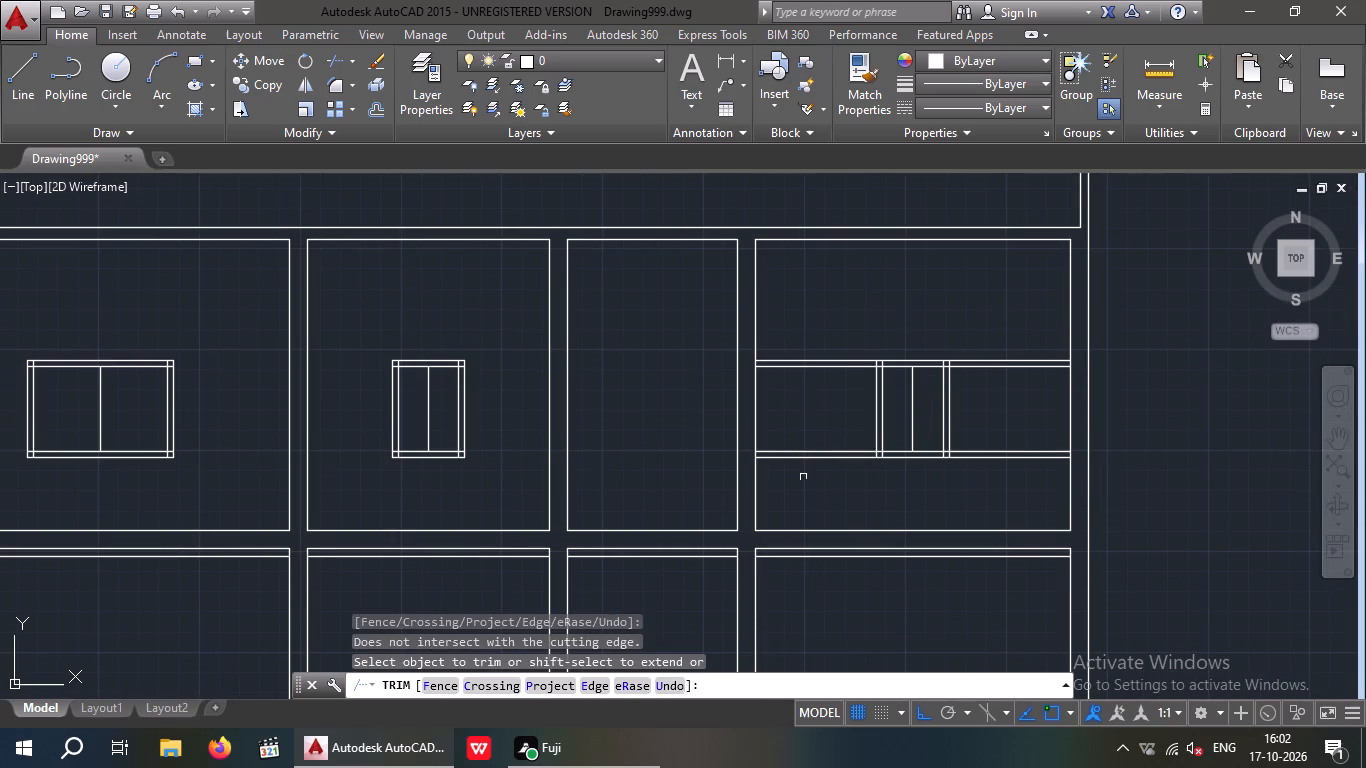
{"action": "left_click_drag", "start_coordinate": [847, 491], "coordinate": [767, 436]}
{"action": "left_click", "coordinate": [781, 284]}
{"action": "left_click_drag", "start_coordinate": [1023, 492], "coordinate": [994, 382]}
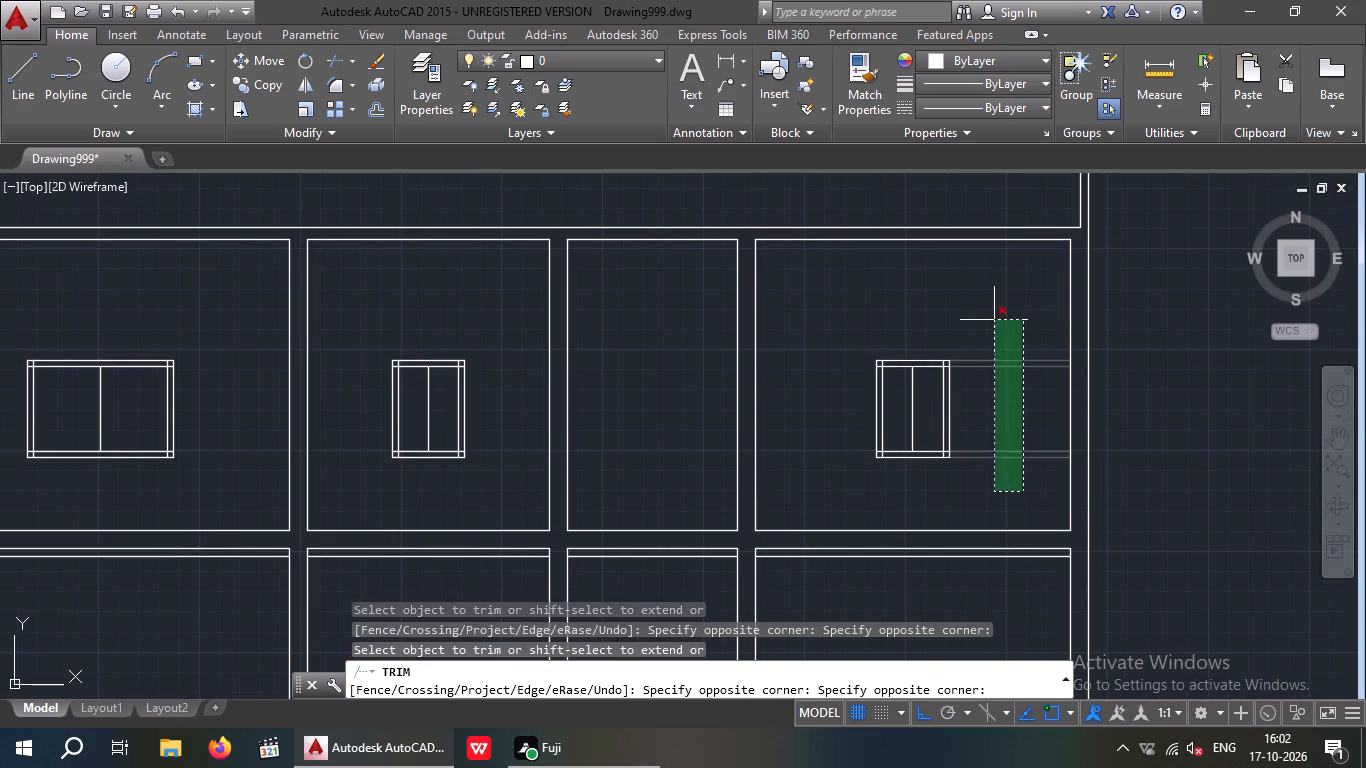
{"action": "left_click", "coordinate": [995, 305]}
Trim the inner frame lines crossing at the two upper corners of the leftmost bay's window.
{"action": "scroll", "coordinate": [1001, 337], "scroll_direction": "down", "scroll_amount": 1}
{"action": "middle_click_drag", "start_coordinate": [1000, 337], "coordinate": [958, 330]}
{"action": "scroll", "coordinate": [956, 343], "scroll_direction": "down", "scroll_amount": 1}
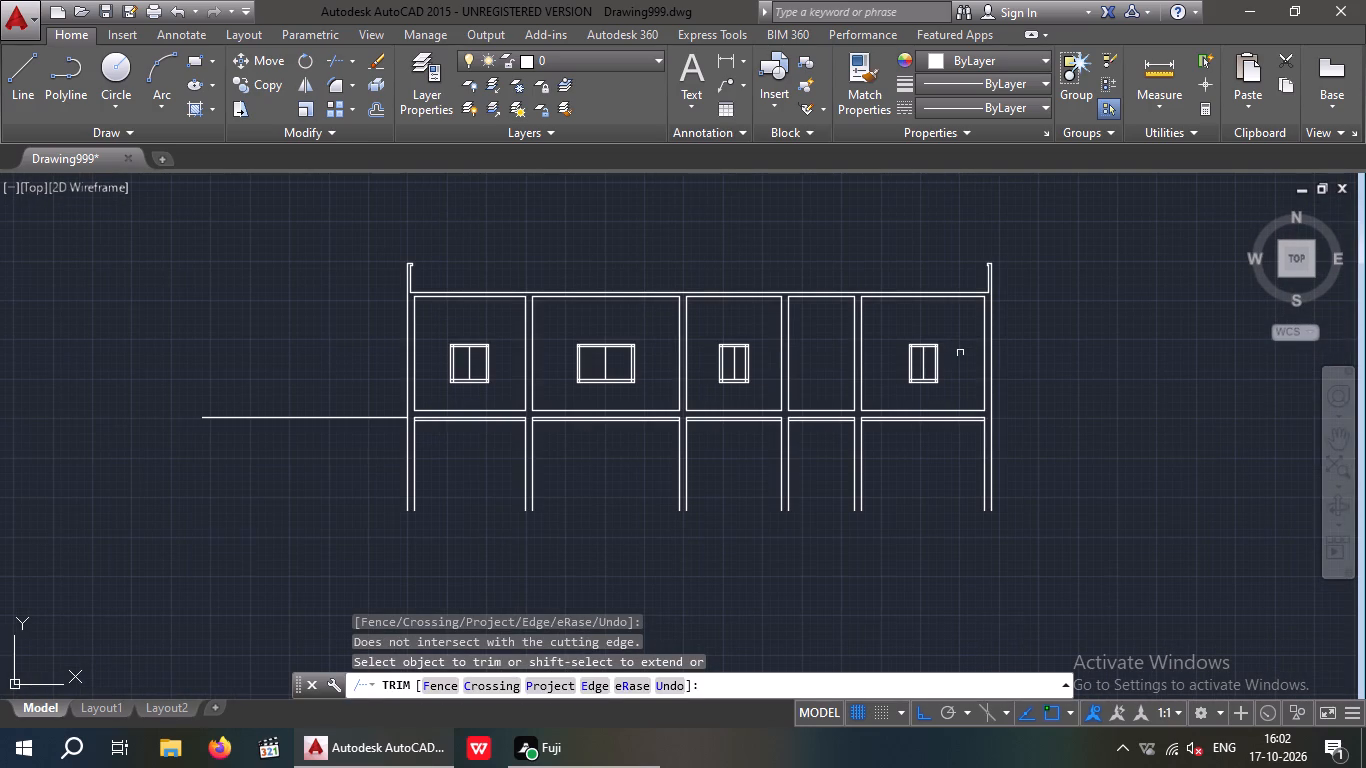
{"action": "scroll", "coordinate": [483, 344], "scroll_direction": "up", "scroll_amount": 5}
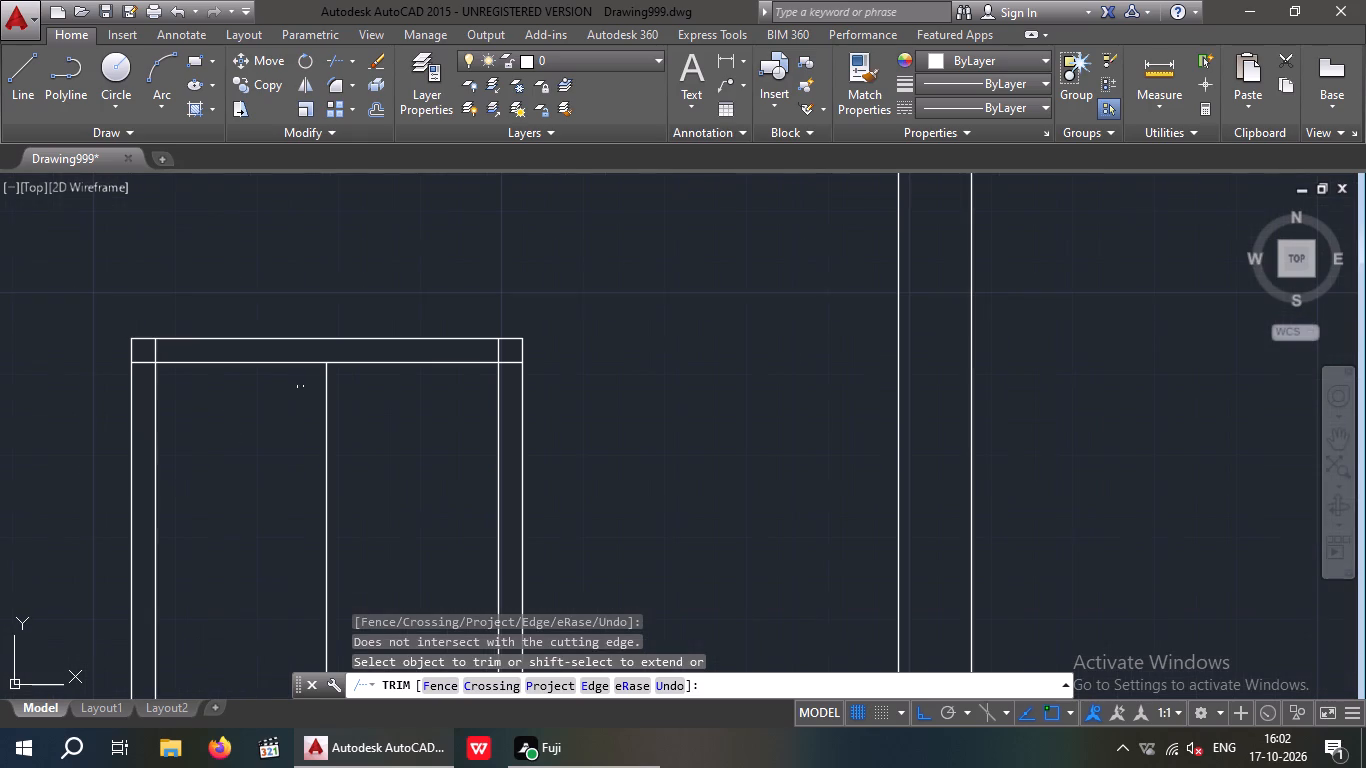
{"action": "left_click", "coordinate": [153, 354]}
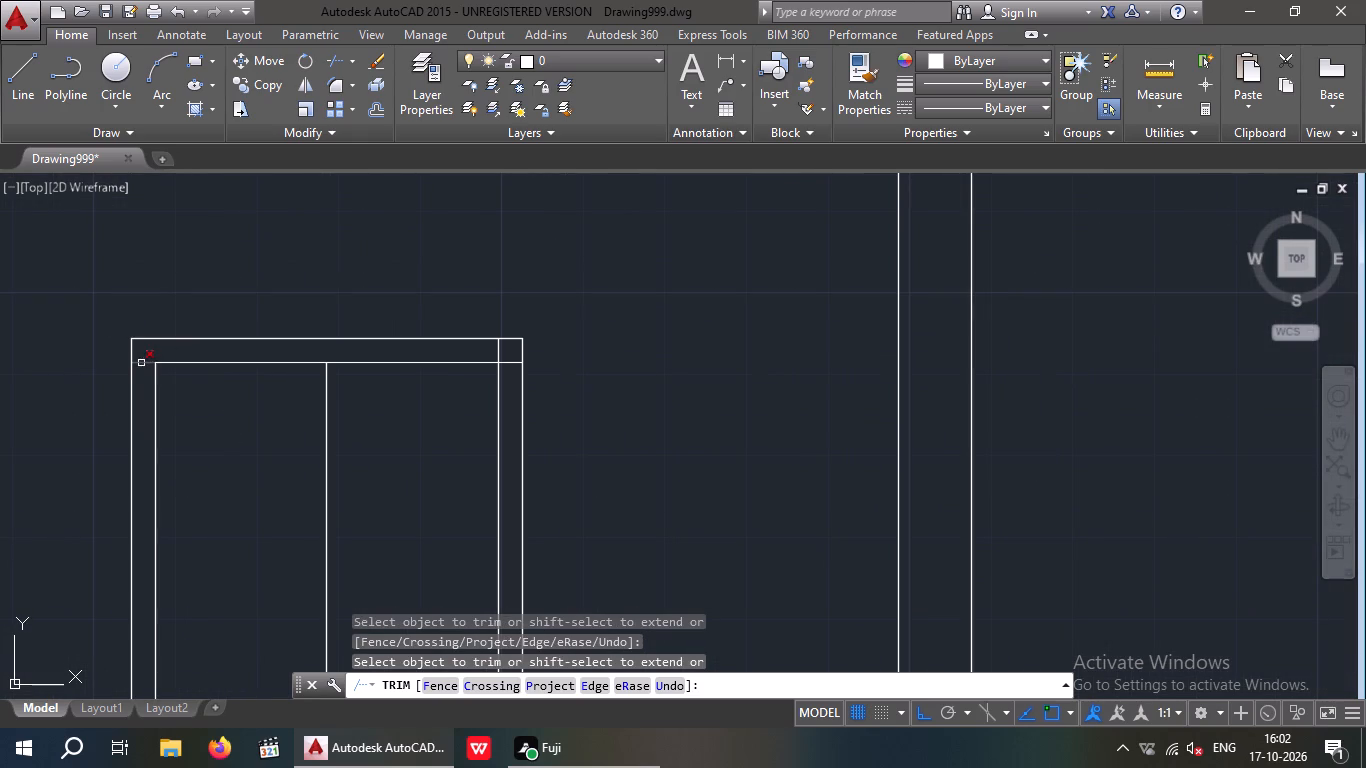
{"action": "left_click", "coordinate": [141, 364]}
{"action": "left_click", "coordinate": [496, 353]}
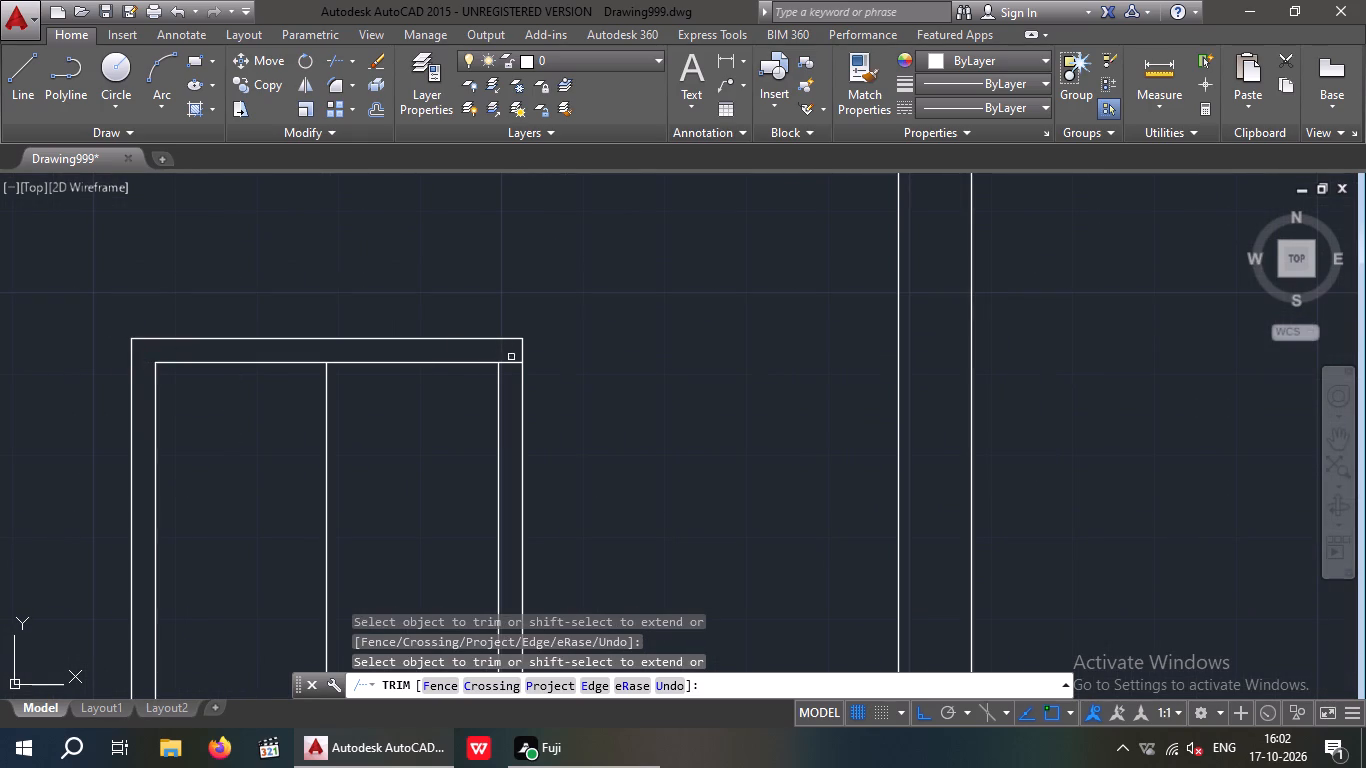
{"action": "left_click", "coordinate": [513, 366]}
Trim the inner frame lines crossing at the two lower corners of the leftmost bay's window.
{"action": "scroll", "coordinate": [512, 362], "scroll_direction": "down", "scroll_amount": 2}
{"action": "middle_click_drag", "start_coordinate": [479, 416], "coordinate": [515, 320]}
{"action": "scroll", "coordinate": [410, 404], "scroll_direction": "up", "scroll_amount": 4}
{"action": "left_click", "coordinate": [392, 409]}
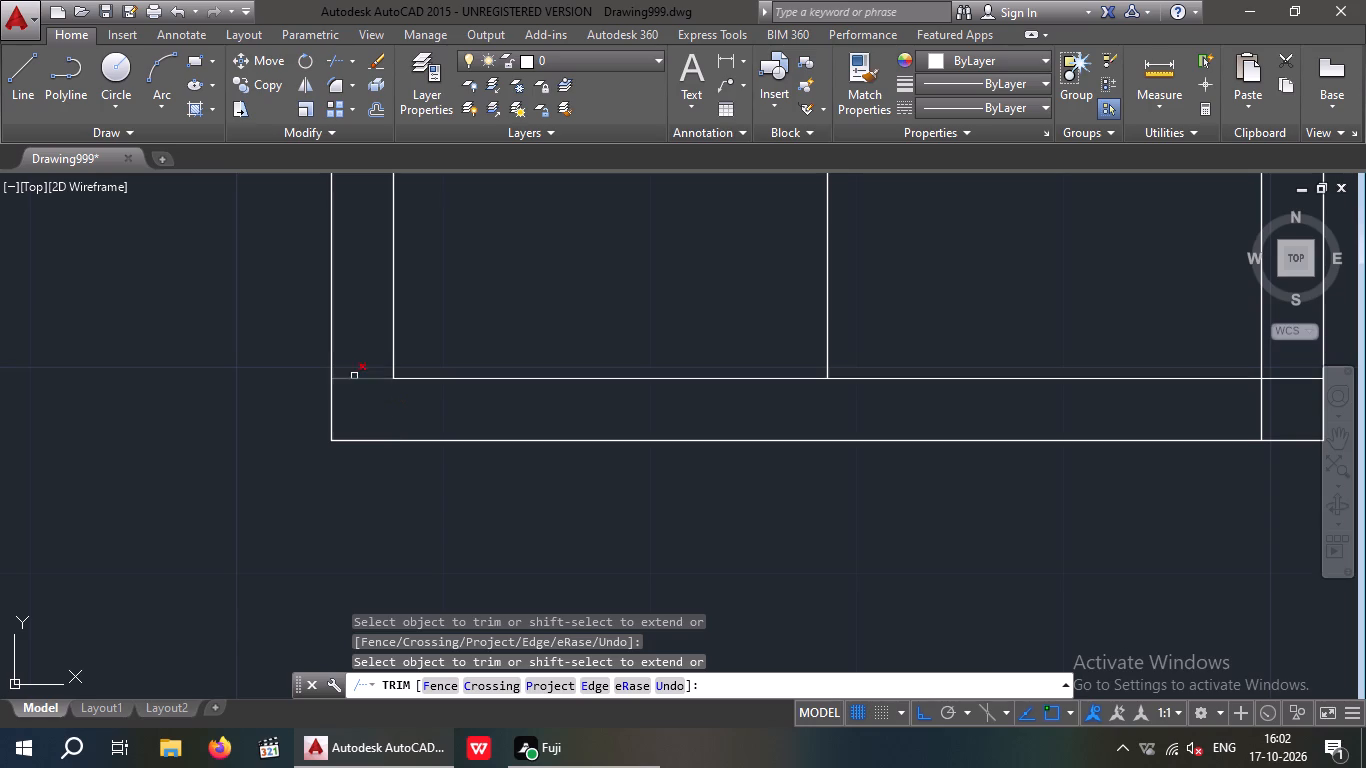
{"action": "left_click_drag", "start_coordinate": [355, 378], "coordinate": [367, 383]}
{"action": "scroll", "coordinate": [377, 383], "scroll_direction": "down", "scroll_amount": 3}
{"action": "scroll", "coordinate": [589, 394], "scroll_direction": "up", "scroll_amount": 3}
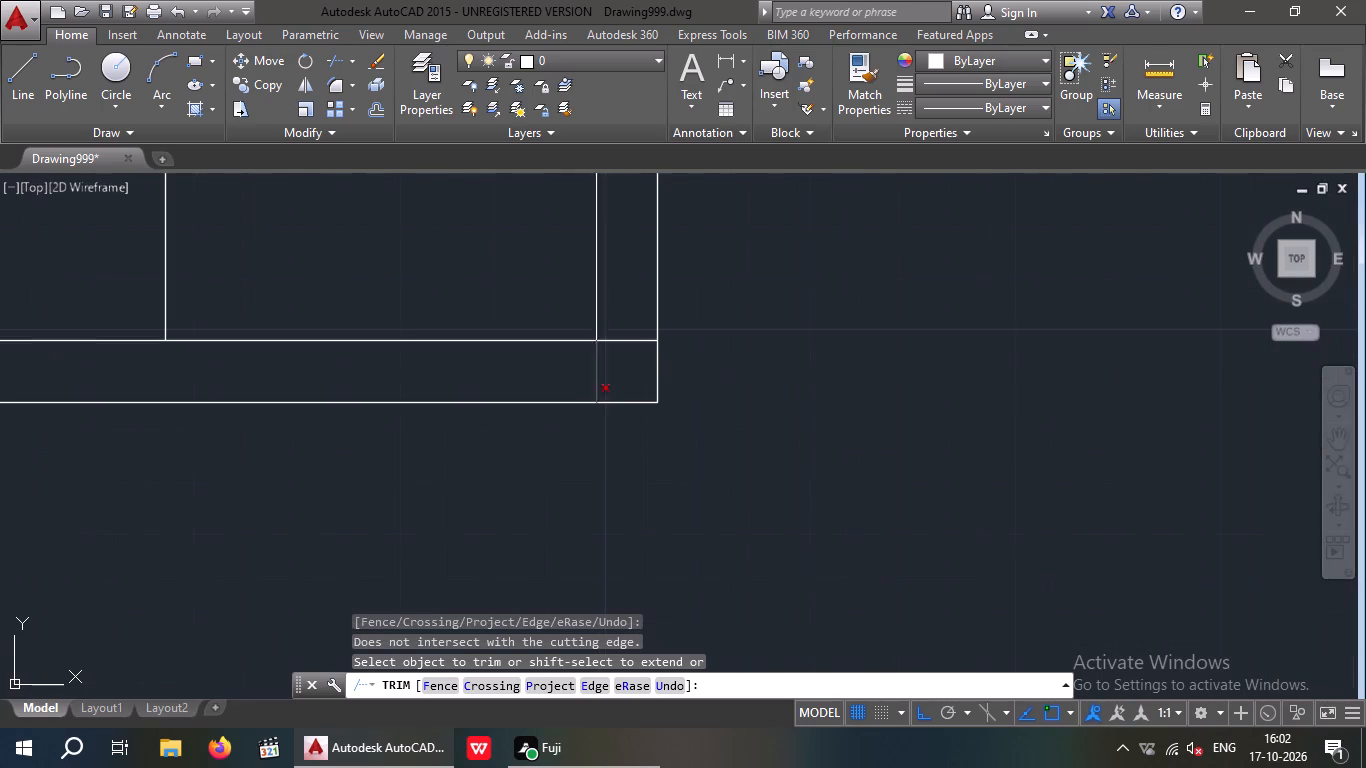
{"action": "left_click", "coordinate": [594, 380]}
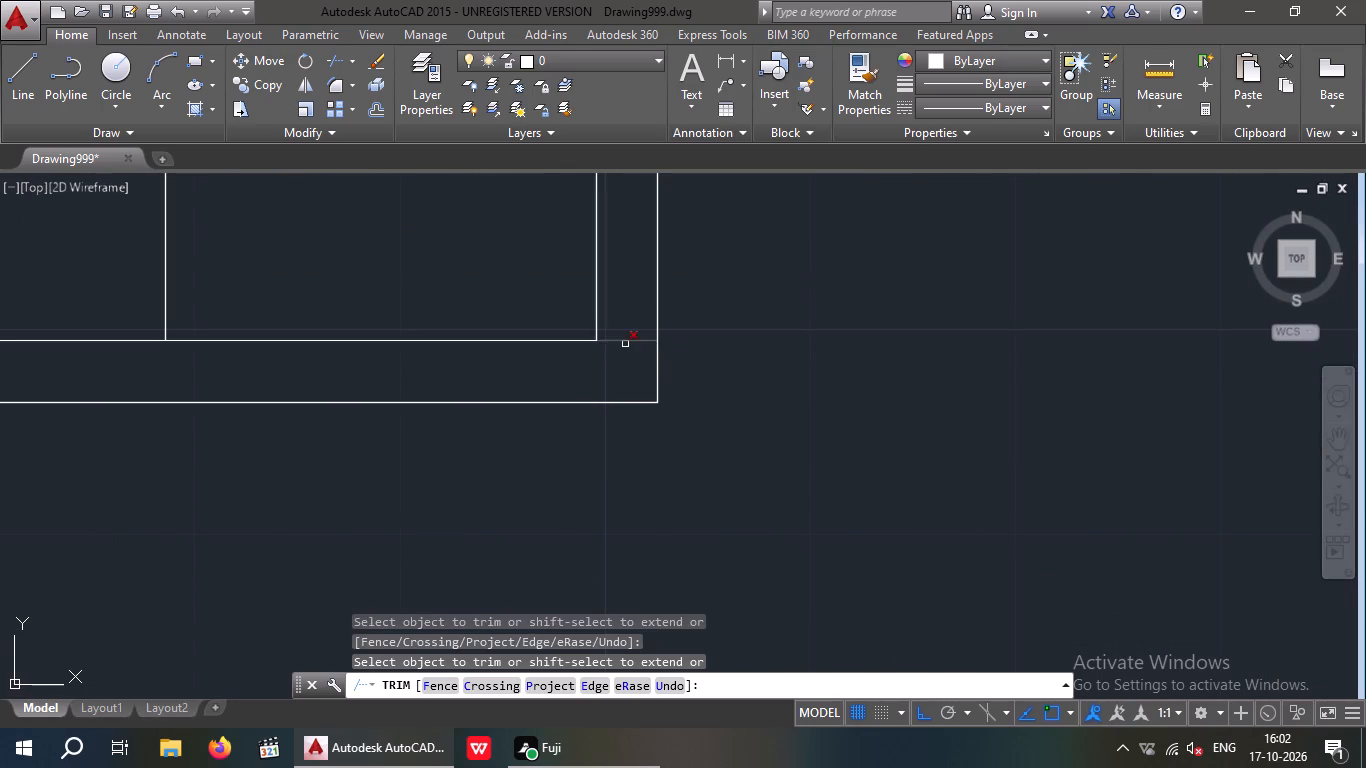
{"action": "left_click", "coordinate": [626, 343]}
Trim the inner frame lines crossing at the lower-left and upper-left corners of the second bay's window.
{"action": "scroll", "coordinate": [625, 356], "scroll_direction": "down", "scroll_amount": 4}
{"action": "middle_click_drag", "start_coordinate": [526, 410], "coordinate": [169, 487]}
{"action": "scroll", "coordinate": [621, 458], "scroll_direction": "up", "scroll_amount": 2}
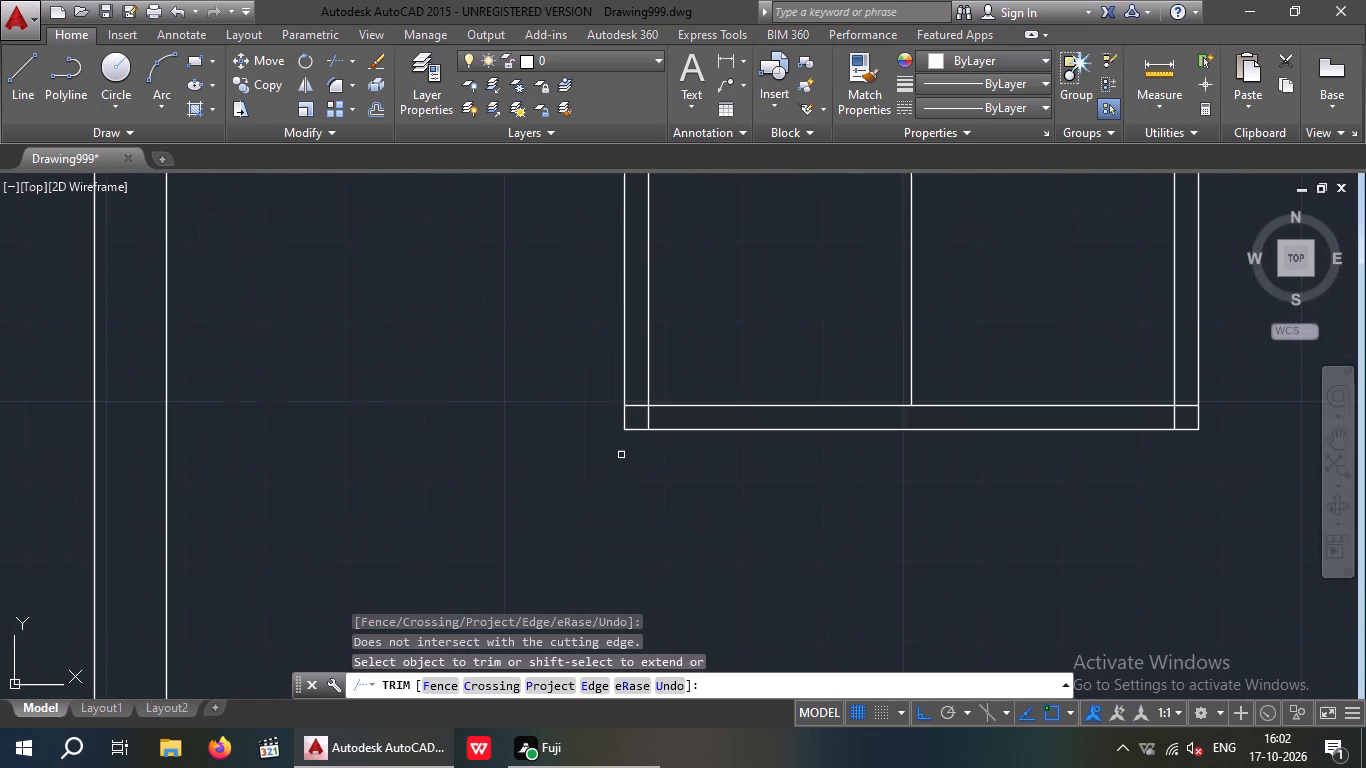
{"action": "left_click", "coordinate": [646, 419]}
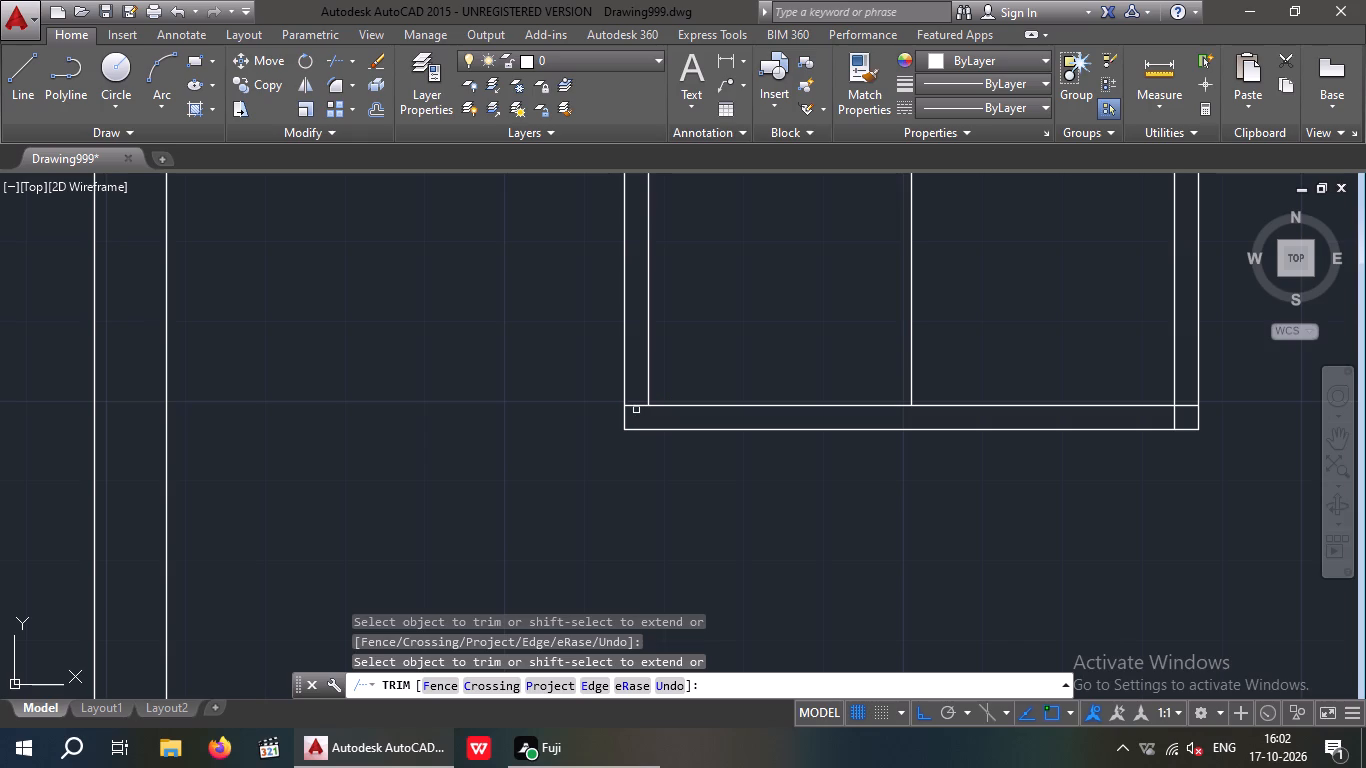
{"action": "left_click", "coordinate": [636, 408]}
{"action": "scroll", "coordinate": [636, 408], "scroll_direction": "down", "scroll_amount": 1}
{"action": "middle_click_drag", "start_coordinate": [623, 434], "coordinate": [480, 605]}
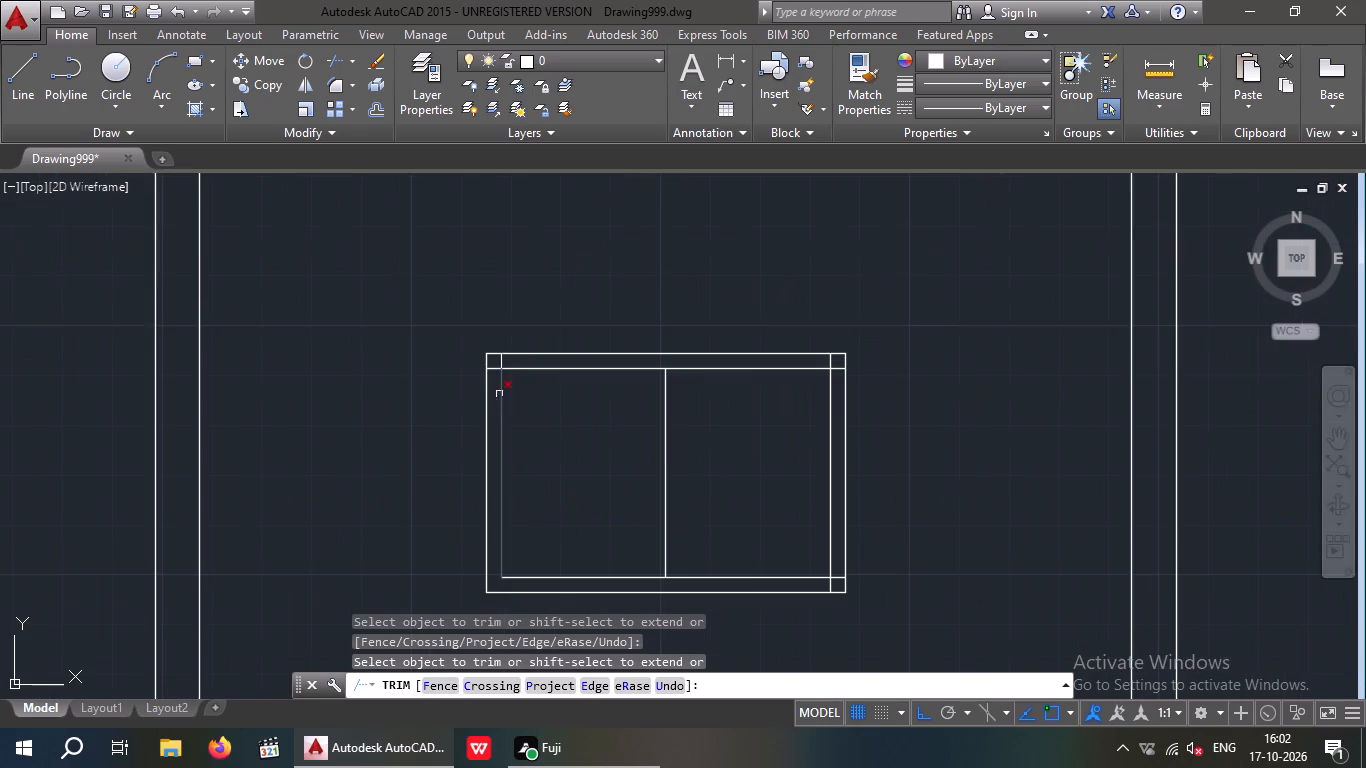
{"action": "scroll", "coordinate": [494, 363], "scroll_direction": "up", "scroll_amount": 3}
{"action": "left_click_drag", "start_coordinate": [546, 351], "coordinate": [480, 362]}
{"action": "left_click", "coordinate": [486, 362]}
{"action": "left_click_drag", "start_coordinate": [486, 409], "coordinate": [484, 376]}
{"action": "left_click", "coordinate": [483, 365]}
Trim the inner frame lines crossing at the upper-right and lower-right corners of the second bay's window.
{"action": "scroll", "coordinate": [481, 364], "scroll_direction": "down", "scroll_amount": 3}
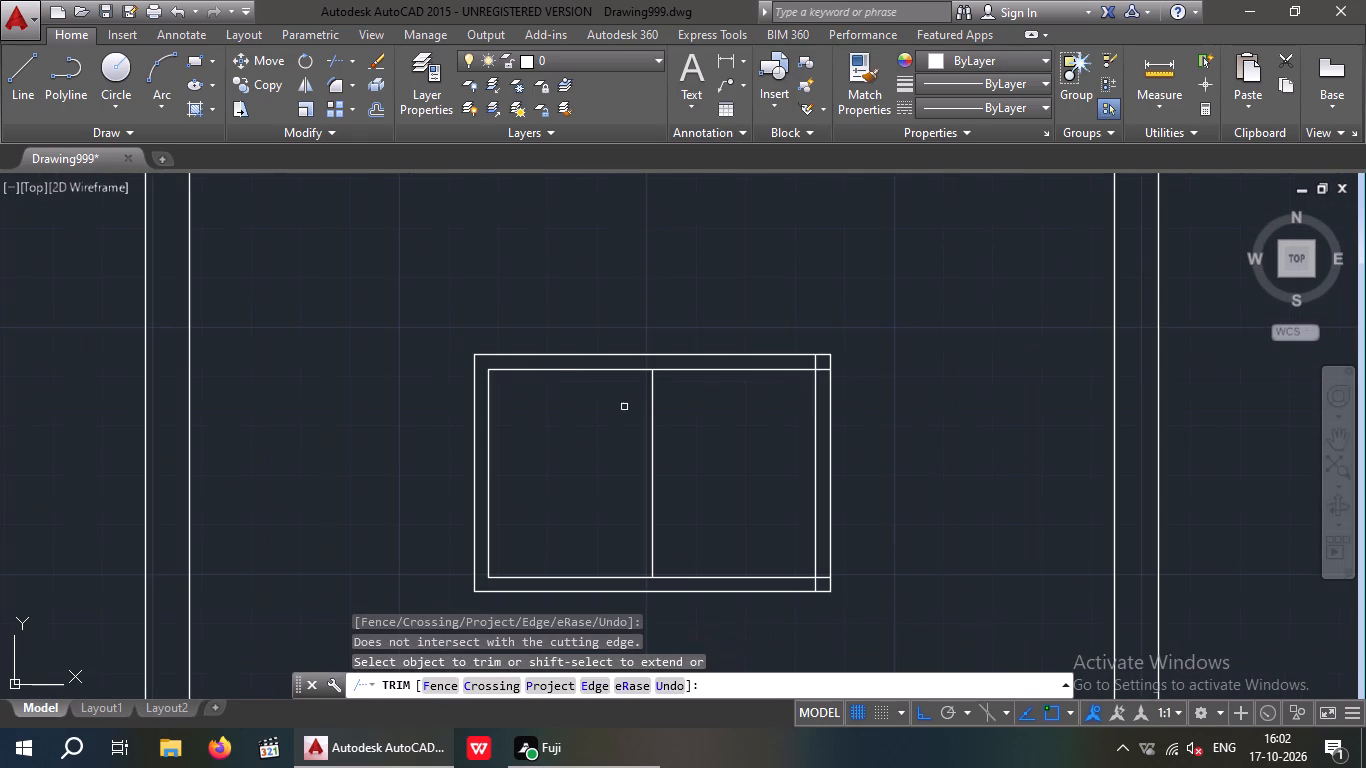
{"action": "middle_click_drag", "start_coordinate": [600, 409], "coordinate": [334, 426]}
{"action": "scroll", "coordinate": [567, 386], "scroll_direction": "up", "scroll_amount": 4}
{"action": "left_click_drag", "start_coordinate": [511, 425], "coordinate": [509, 390]}
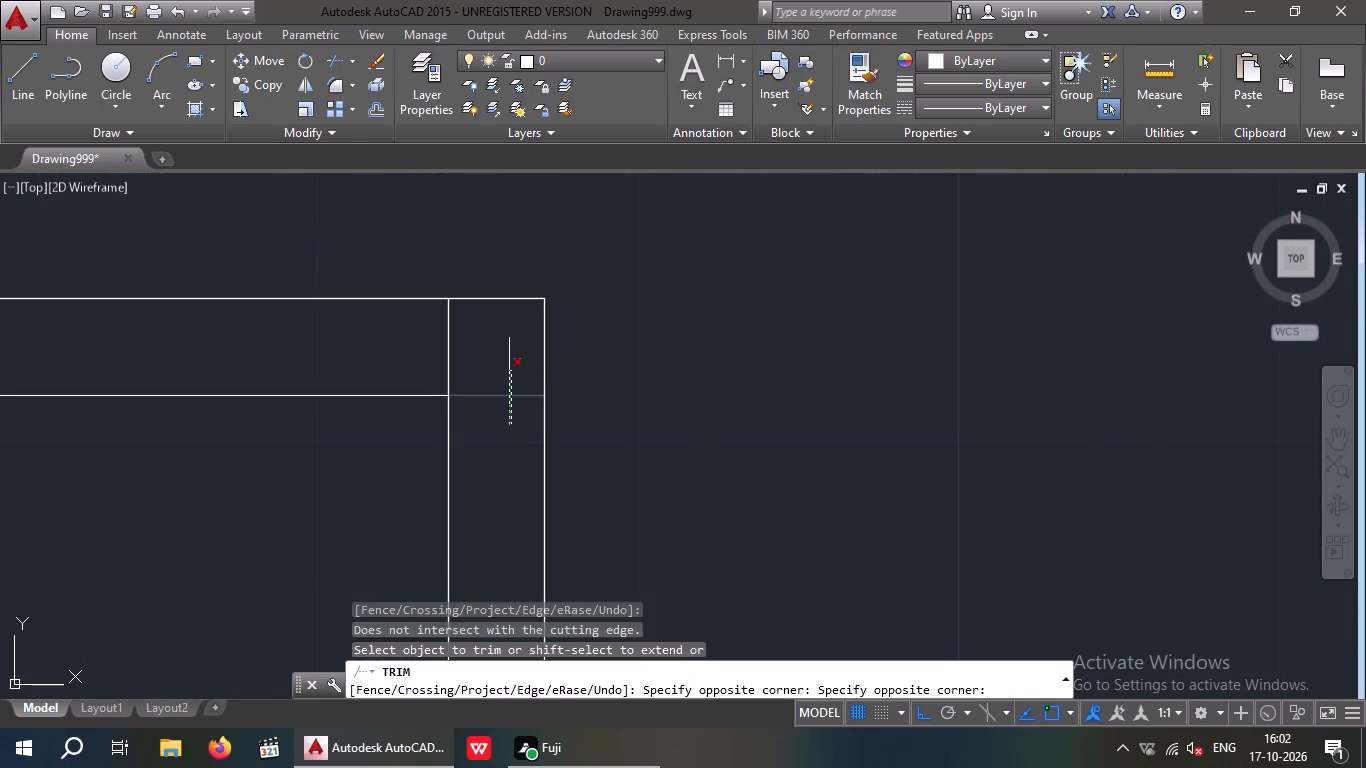
{"action": "left_click", "coordinate": [510, 358]}
{"action": "left_click_drag", "start_coordinate": [520, 343], "coordinate": [417, 347]}
{"action": "left_click", "coordinate": [417, 347]}
{"action": "scroll", "coordinate": [451, 333], "scroll_direction": "down", "scroll_amount": 4}
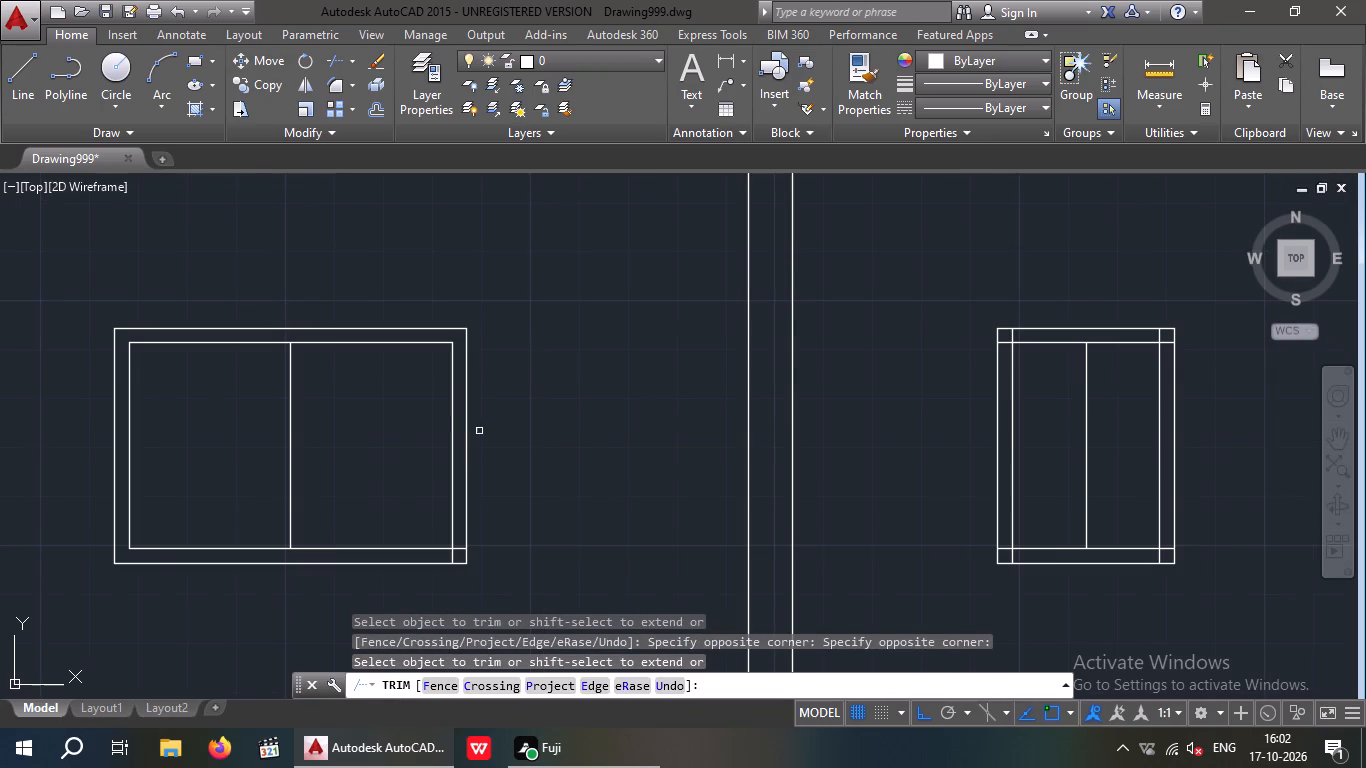
{"action": "scroll", "coordinate": [448, 563], "scroll_direction": "up", "scroll_amount": 3}
{"action": "left_click_drag", "start_coordinate": [492, 537], "coordinate": [466, 548]}
{"action": "left_click", "coordinate": [455, 548]}
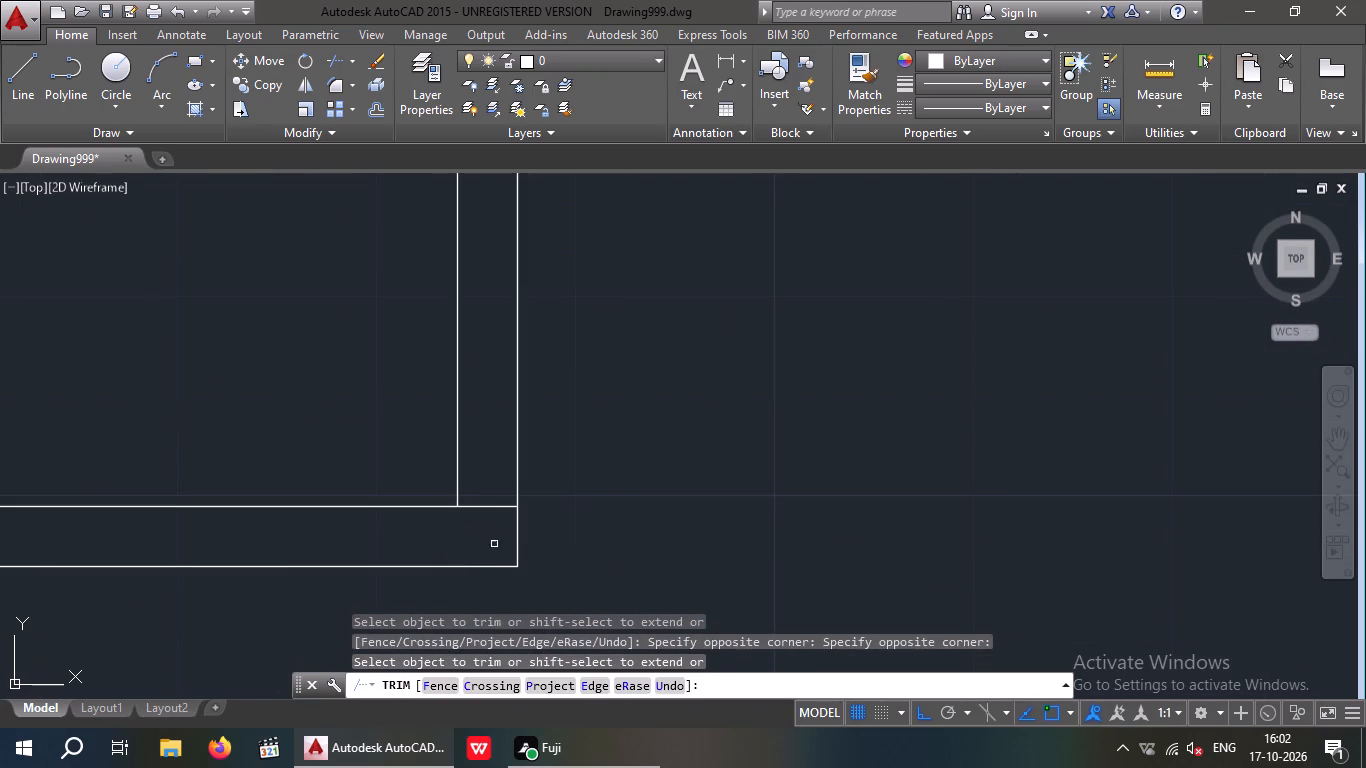
{"action": "left_click_drag", "start_coordinate": [494, 544], "coordinate": [497, 517]}
{"action": "left_click", "coordinate": [498, 486]}
Trim the inner frame lines crossing at the two upper corners of the third bay's window.
{"action": "scroll", "coordinate": [493, 484], "scroll_direction": "down", "scroll_amount": 4}
{"action": "middle_click_drag", "start_coordinate": [512, 473], "coordinate": [0, 484]}
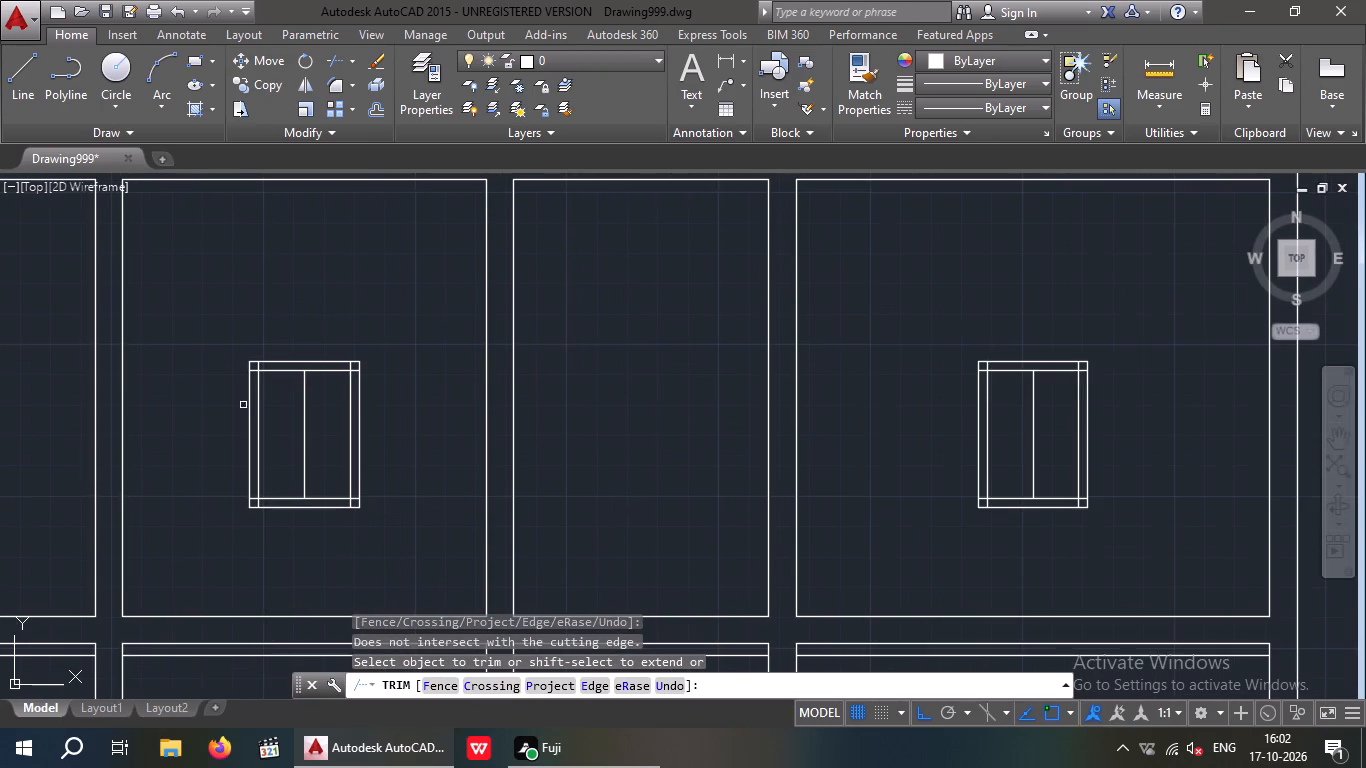
{"action": "scroll", "coordinate": [248, 366], "scroll_direction": "up", "scroll_amount": 5}
{"action": "left_click_drag", "start_coordinate": [378, 350], "coordinate": [316, 374]}
{"action": "left_click", "coordinate": [316, 374]}
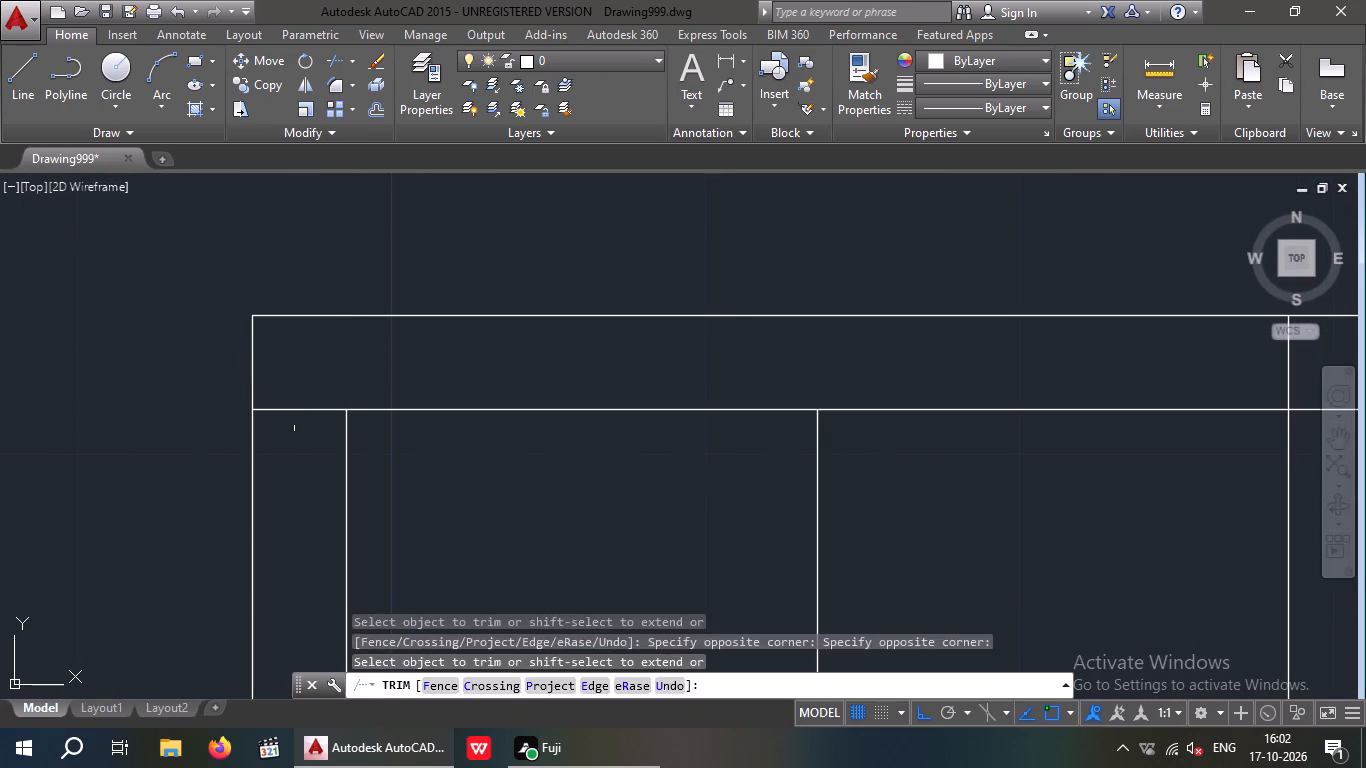
{"action": "left_click_drag", "start_coordinate": [302, 438], "coordinate": [280, 404]}
{"action": "left_click", "coordinate": [279, 388]}
{"action": "scroll", "coordinate": [291, 384], "scroll_direction": "down", "scroll_amount": 4}
{"action": "scroll", "coordinate": [448, 376], "scroll_direction": "up", "scroll_amount": 4}
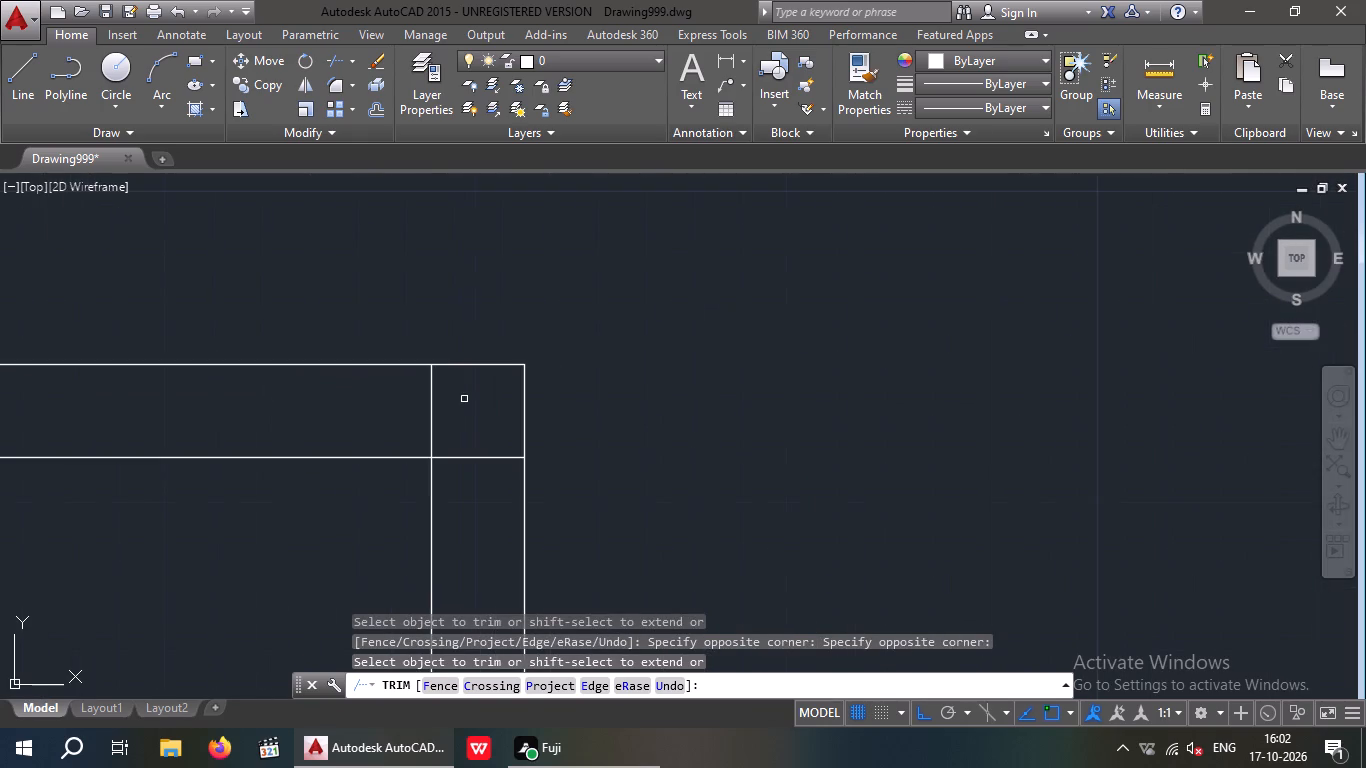
{"action": "left_click_drag", "start_coordinate": [466, 397], "coordinate": [394, 411]}
{"action": "left_click", "coordinate": [391, 412]}
{"action": "left_click_drag", "start_coordinate": [479, 492], "coordinate": [469, 439]}
{"action": "left_click", "coordinate": [477, 408]}
Trim the inner frame lines crossing at the two lower corners of the third bay's window.
{"action": "scroll", "coordinate": [475, 413], "scroll_direction": "down", "scroll_amount": 4}
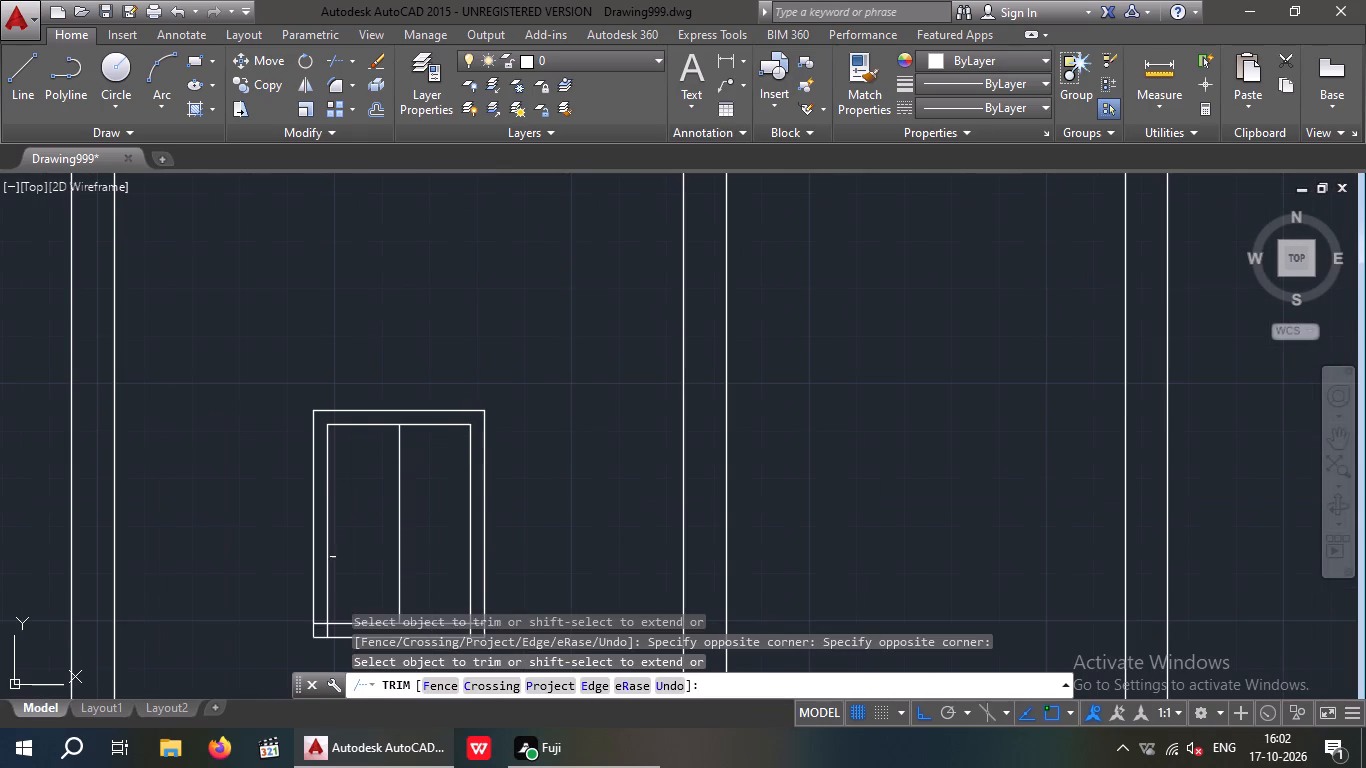
{"action": "middle_click_drag", "start_coordinate": [318, 582], "coordinate": [340, 440]}
{"action": "scroll", "coordinate": [354, 490], "scroll_direction": "up", "scroll_amount": 5}
{"action": "left_click_drag", "start_coordinate": [351, 484], "coordinate": [269, 504]}
{"action": "left_click", "coordinate": [262, 507]}
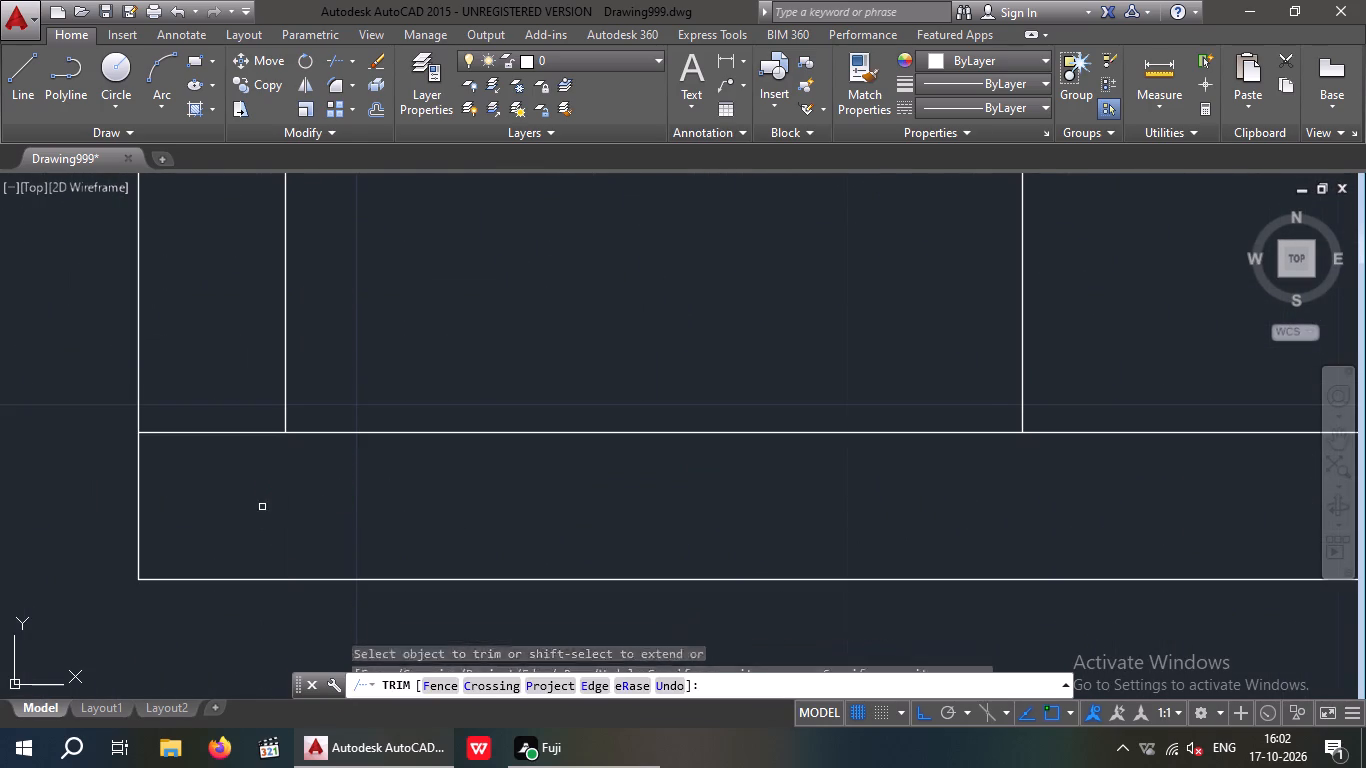
{"action": "left_click_drag", "start_coordinate": [261, 508], "coordinate": [200, 407]}
{"action": "left_click_drag", "start_coordinate": [231, 477], "coordinate": [210, 438]}
{"action": "left_click", "coordinate": [204, 411]}
{"action": "scroll", "coordinate": [216, 417], "scroll_direction": "down", "scroll_amount": 4}
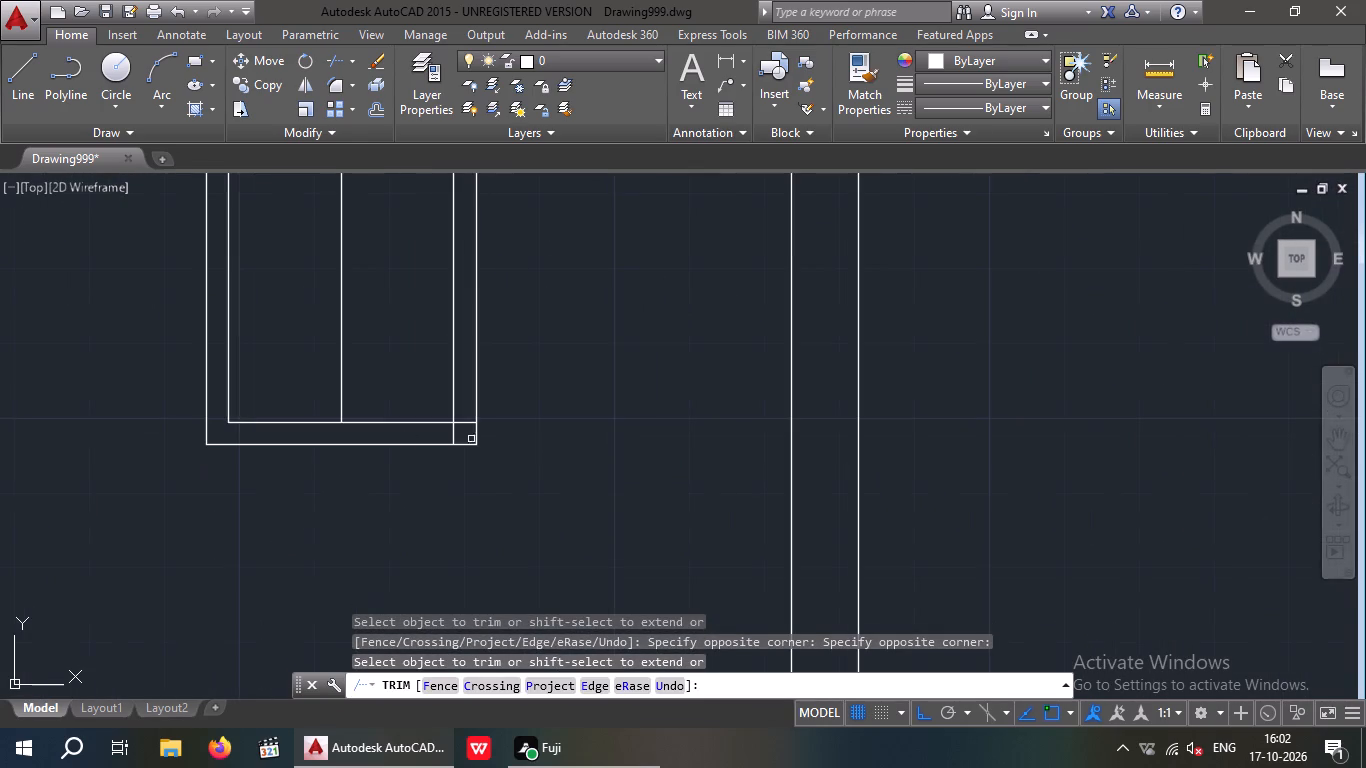
{"action": "scroll", "coordinate": [446, 415], "scroll_direction": "up", "scroll_amount": 3}
{"action": "left_click_drag", "start_coordinate": [511, 469], "coordinate": [441, 501]}
{"action": "left_click_drag", "start_coordinate": [440, 501], "coordinate": [458, 501]}
{"action": "left_click_drag", "start_coordinate": [507, 500], "coordinate": [502, 447]}
{"action": "left_click", "coordinate": [516, 400]}
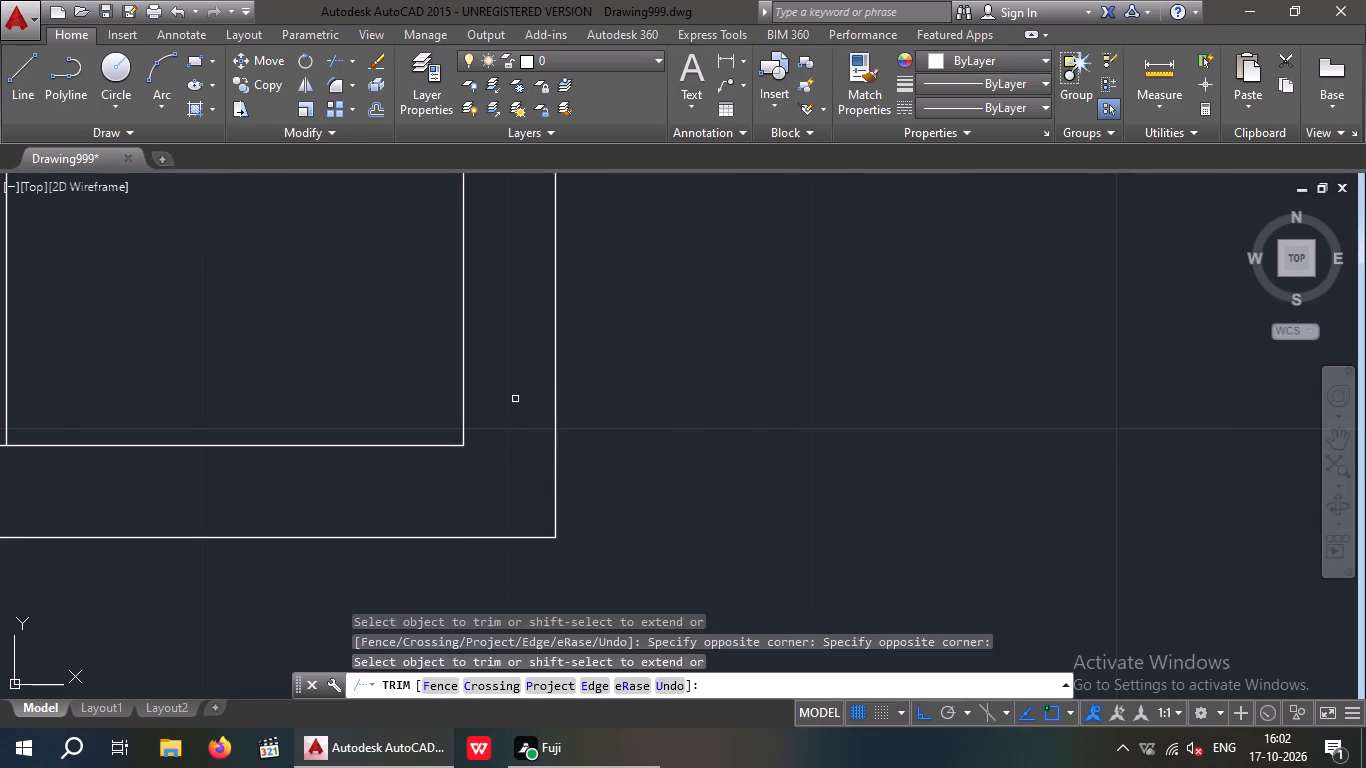
Trim the inner frame lines crossing at the two upper corners of the rightmost bay's window.
{"action": "scroll", "coordinate": [514, 399], "scroll_direction": "down", "scroll_amount": 5}
{"action": "scroll", "coordinate": [617, 387], "scroll_direction": "down", "scroll_amount": 1}
{"action": "middle_click_drag", "start_coordinate": [613, 387], "coordinate": [376, 482]}
{"action": "scroll", "coordinate": [447, 440], "scroll_direction": "down", "scroll_amount": 1}
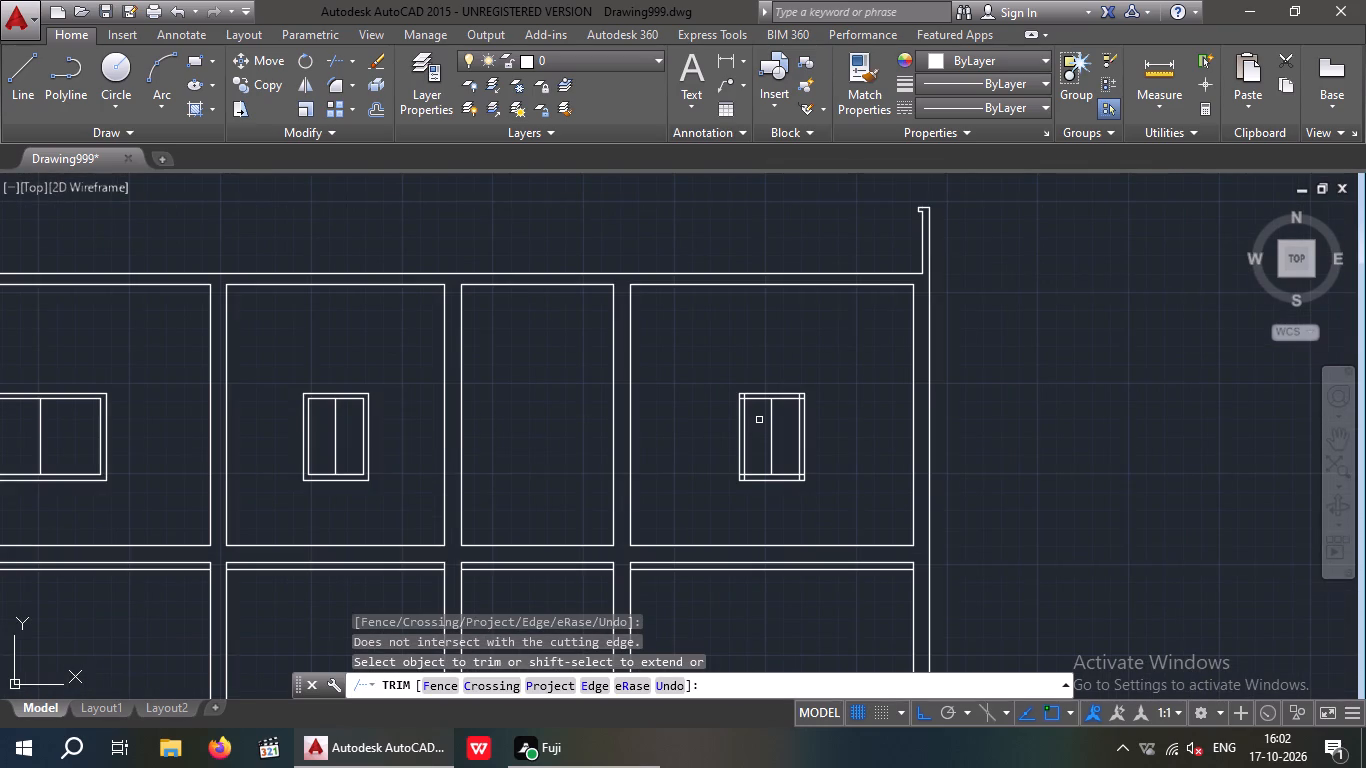
{"action": "scroll", "coordinate": [759, 418], "scroll_direction": "up", "scroll_amount": 3}
{"action": "scroll", "coordinate": [706, 345], "scroll_direction": "up", "scroll_amount": 3}
{"action": "left_click_drag", "start_coordinate": [707, 272], "coordinate": [635, 296]}
{"action": "left_click", "coordinate": [631, 296]}
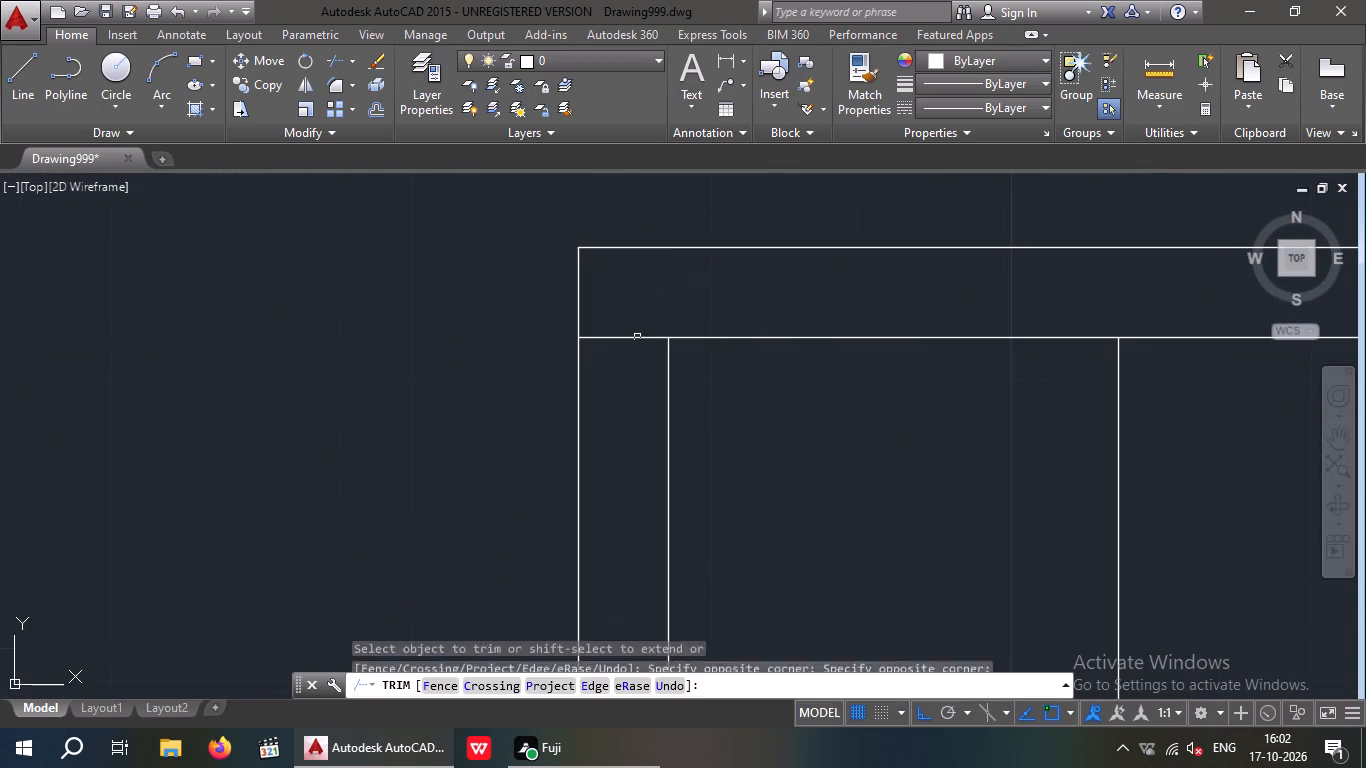
{"action": "left_click_drag", "start_coordinate": [635, 387], "coordinate": [601, 338]}
{"action": "left_click", "coordinate": [603, 313]}
{"action": "scroll", "coordinate": [609, 324], "scroll_direction": "down", "scroll_amount": 4}
{"action": "scroll", "coordinate": [776, 322], "scroll_direction": "up", "scroll_amount": 5}
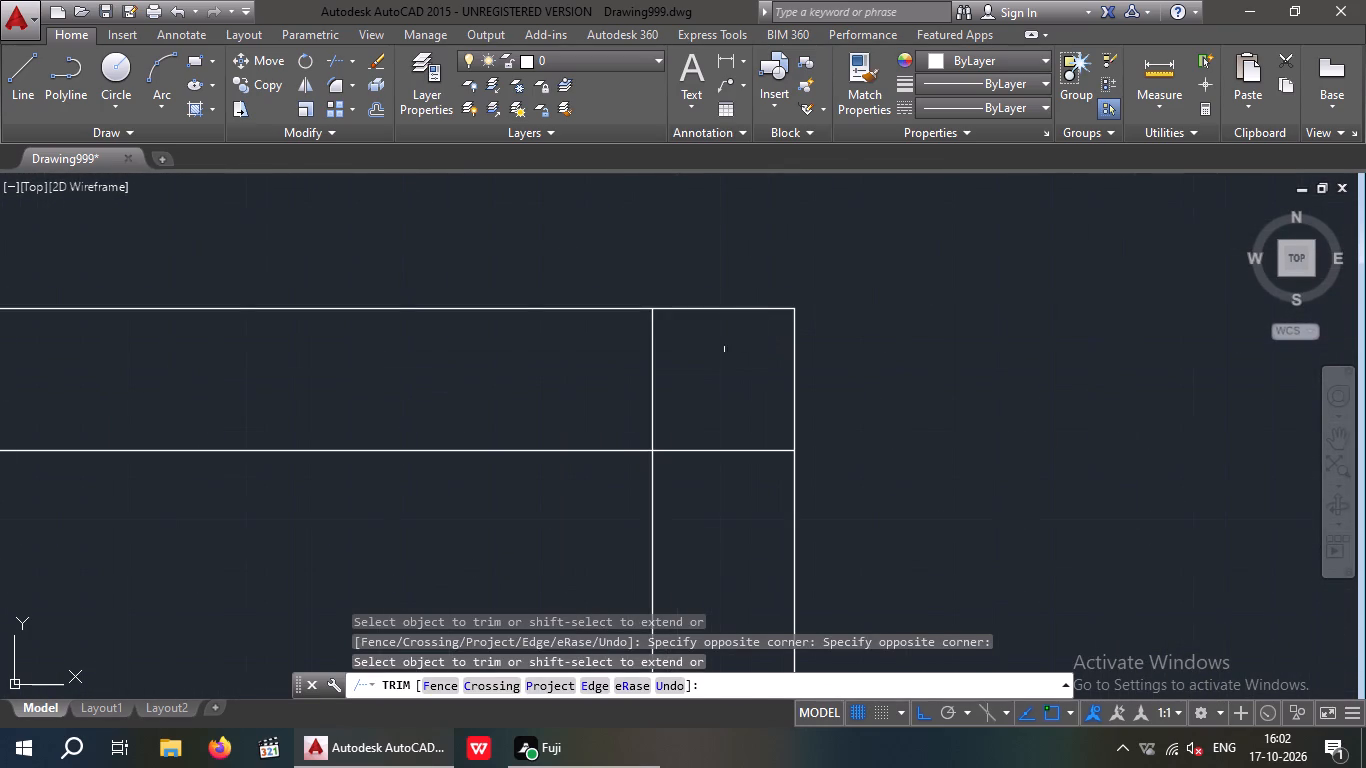
{"action": "left_click_drag", "start_coordinate": [733, 343], "coordinate": [595, 383]}
{"action": "left_click", "coordinate": [587, 385]}
{"action": "left_click_drag", "start_coordinate": [725, 522], "coordinate": [689, 447]}
{"action": "left_click", "coordinate": [695, 404]}
{"action": "scroll", "coordinate": [710, 399], "scroll_direction": "down", "scroll_amount": 4}
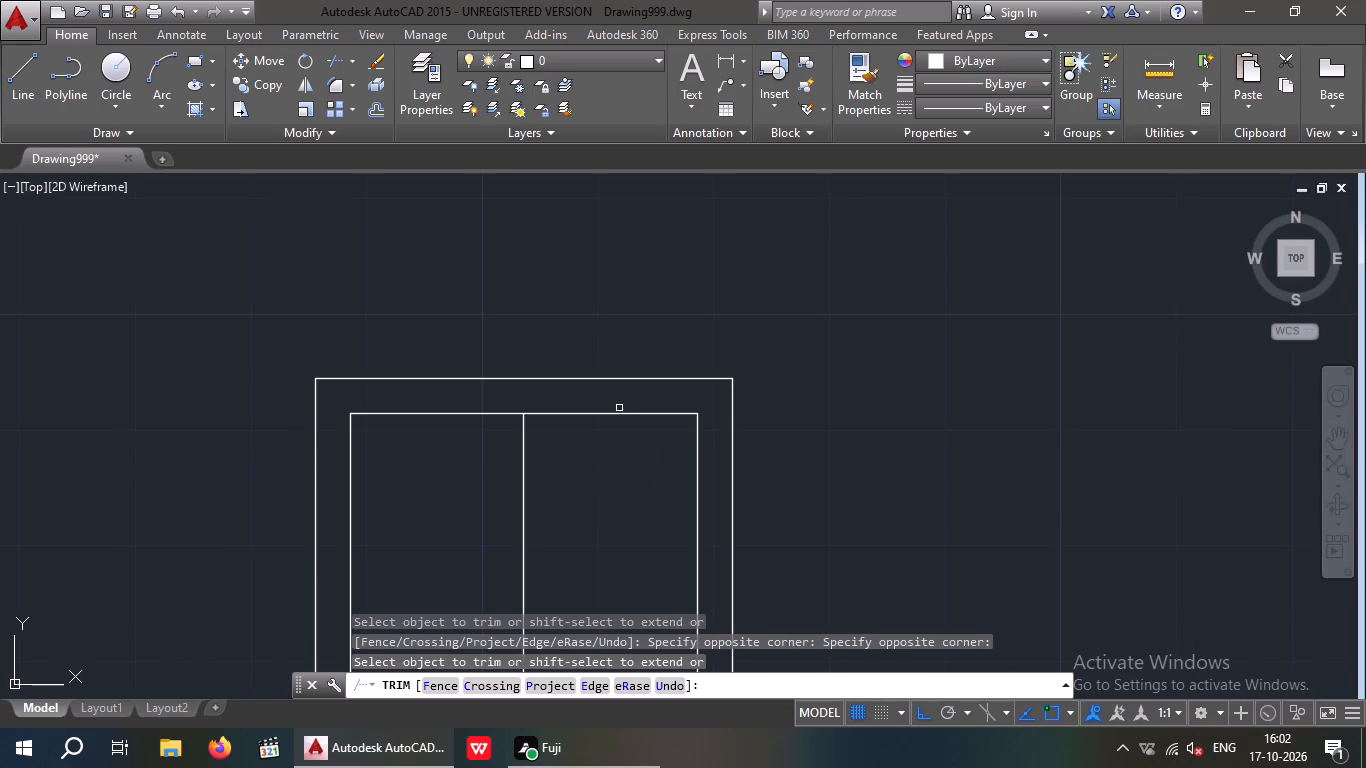
Trim the inner frame lines crossing at the lower-left corner of the rightmost bay's window.
{"action": "middle_click_drag", "start_coordinate": [630, 468], "coordinate": [642, 236]}
{"action": "scroll", "coordinate": [631, 268], "scroll_direction": "up", "scroll_amount": 1}
{"action": "scroll", "coordinate": [649, 246], "scroll_direction": "down", "scroll_amount": 4}
{"action": "scroll", "coordinate": [580, 369], "scroll_direction": "up", "scroll_amount": 6}
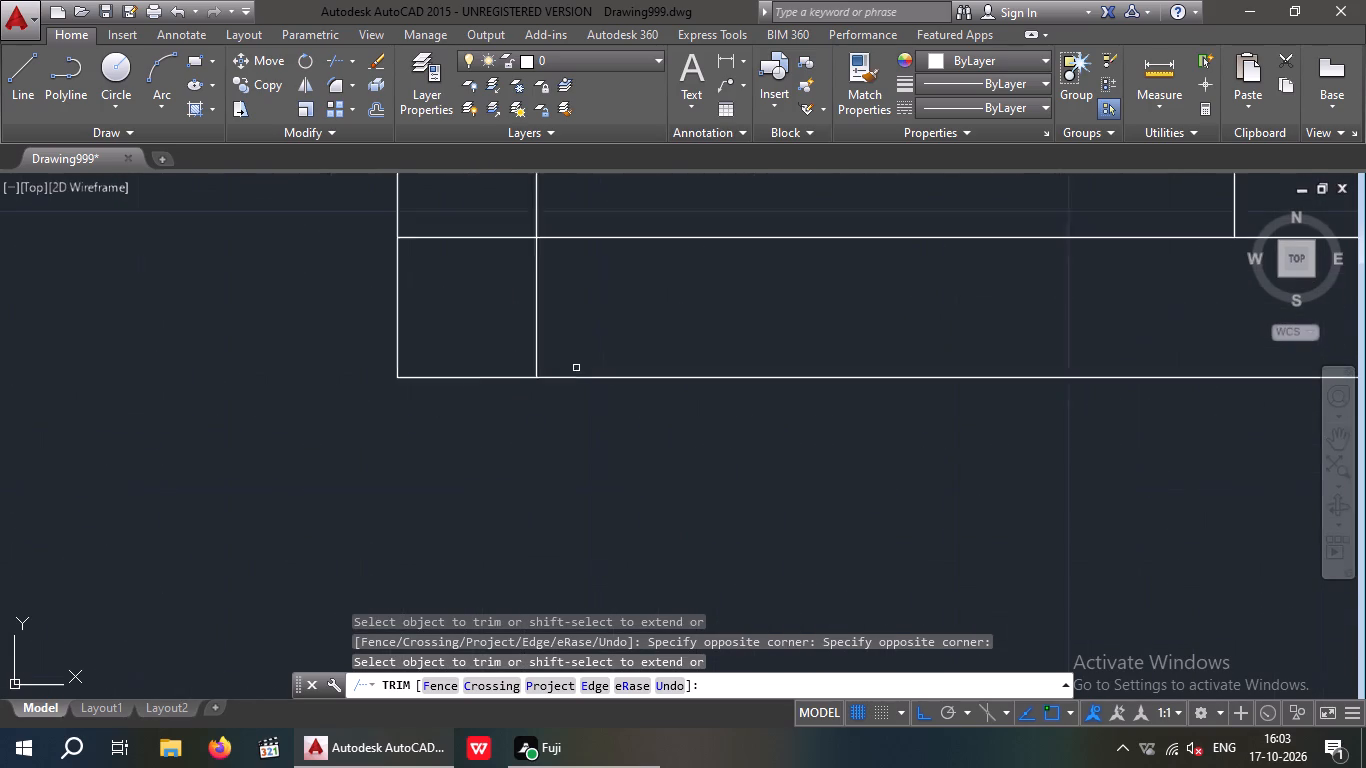
{"action": "scroll", "coordinate": [576, 368], "scroll_direction": "up", "scroll_amount": 1}
{"action": "left_click_drag", "start_coordinate": [595, 262], "coordinate": [468, 306]}
{"action": "left_click_drag", "start_coordinate": [457, 312], "coordinate": [467, 315]}
{"action": "scroll", "coordinate": [553, 406], "scroll_direction": "down", "scroll_amount": 1}
{"action": "middle_click", "coordinate": [553, 407]}
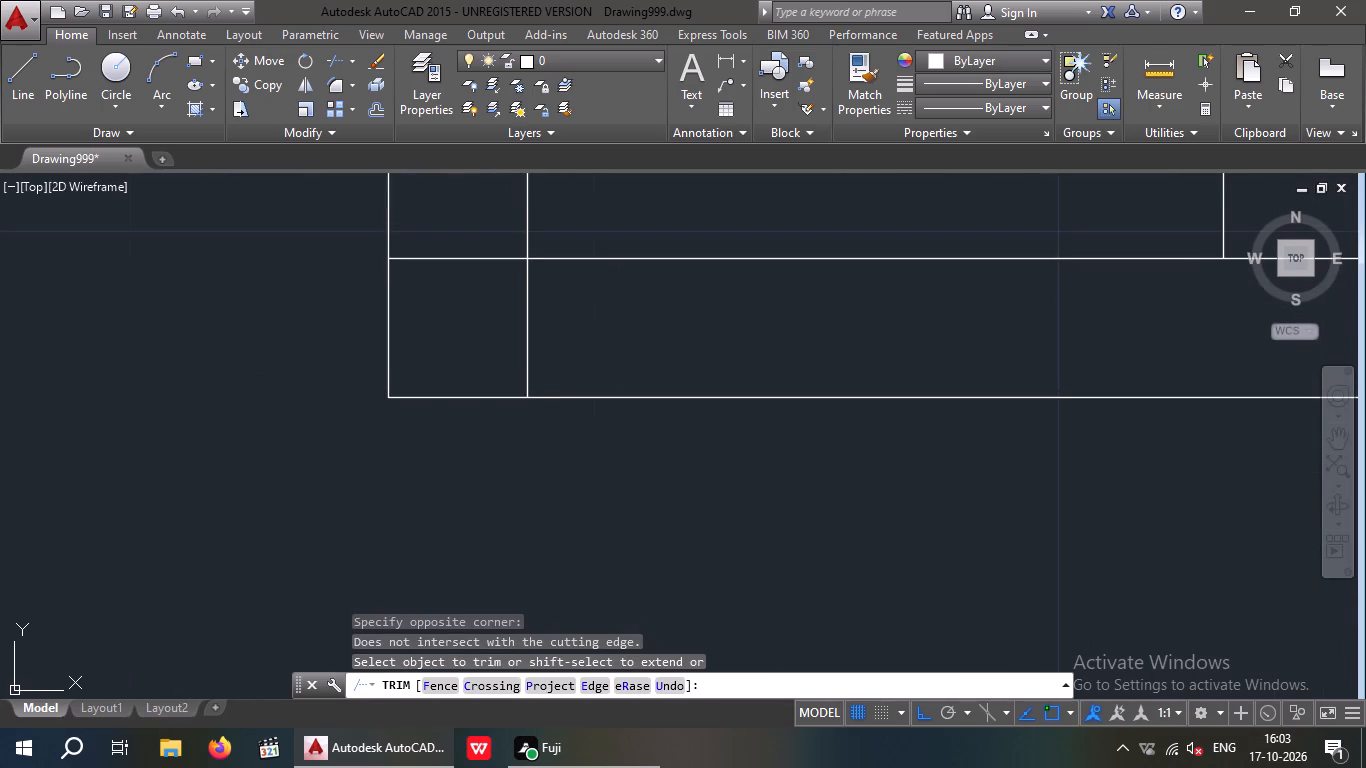
{"action": "left_click_drag", "start_coordinate": [569, 304], "coordinate": [488, 354]}
{"action": "left_click", "coordinate": [481, 354]}
{"action": "left_click_drag", "start_coordinate": [480, 353], "coordinate": [456, 243]}
{"action": "left_click_drag", "start_coordinate": [484, 301], "coordinate": [453, 280]}
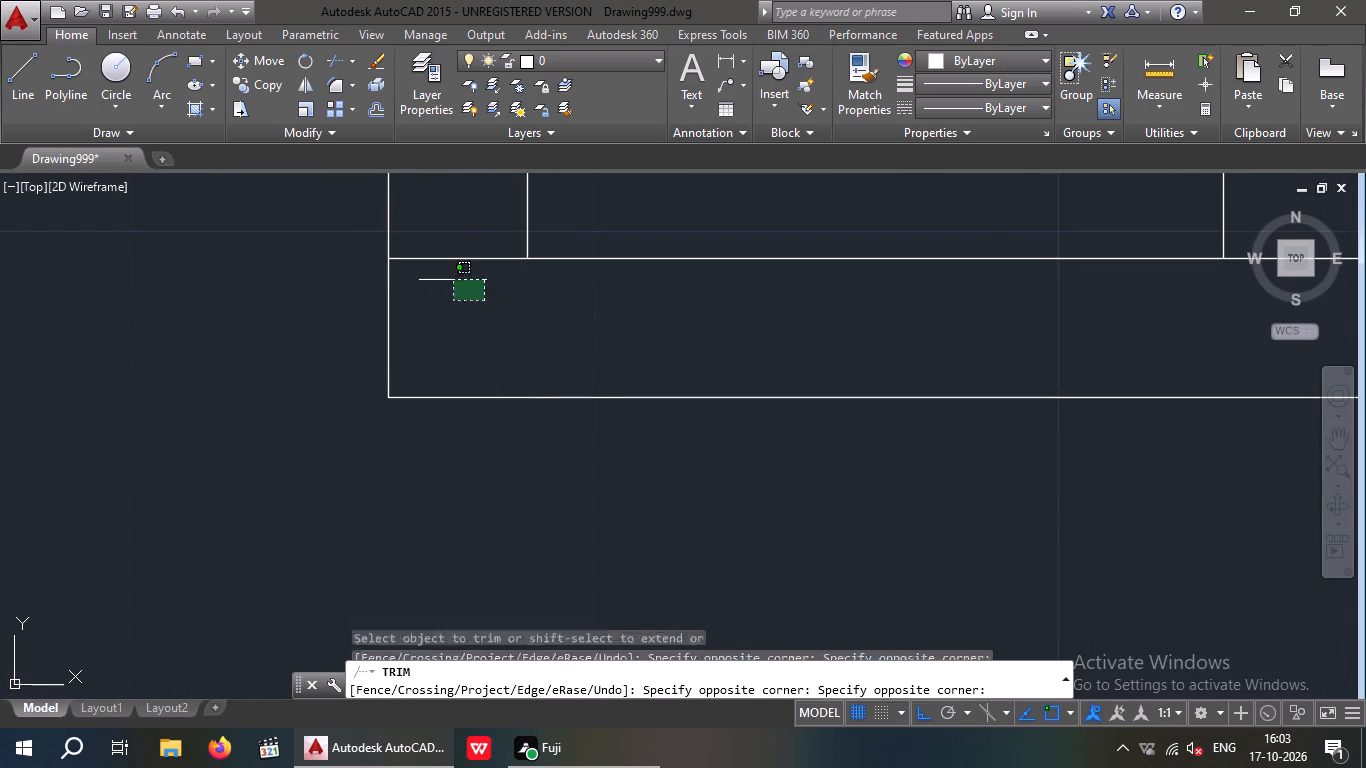
{"action": "left_click_drag", "start_coordinate": [453, 280], "coordinate": [444, 268]}
{"action": "left_click", "coordinate": [436, 233]}
Trim the inner frame lines crossing at the lower-right corner of the rightmost bay's window and end the Trim command.
{"action": "scroll", "coordinate": [448, 259], "scroll_direction": "down", "scroll_amount": 3}
{"action": "scroll", "coordinate": [828, 289], "scroll_direction": "up", "scroll_amount": 3}
{"action": "left_click_drag", "start_coordinate": [838, 252], "coordinate": [694, 300]}
{"action": "left_click", "coordinate": [692, 300]}
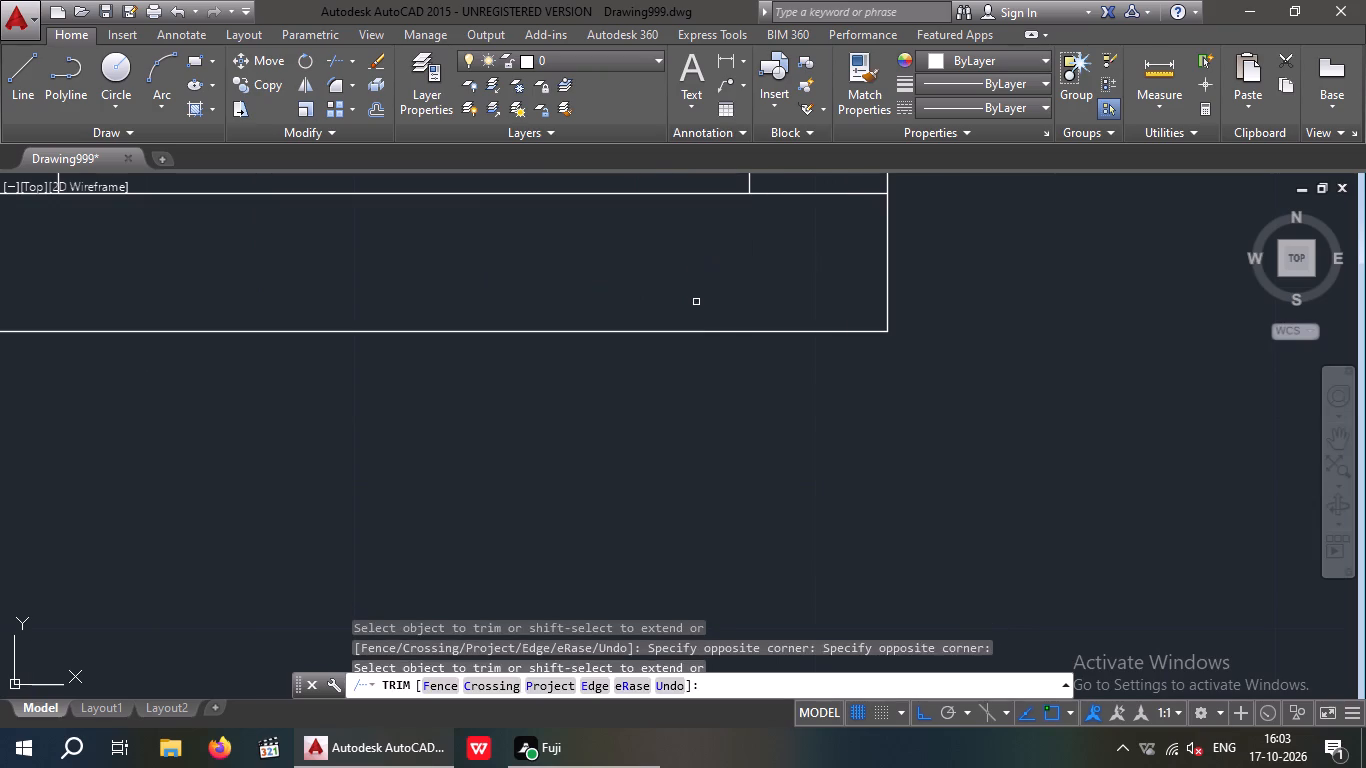
{"action": "middle_click_drag", "start_coordinate": [784, 289], "coordinate": [744, 441]}
{"action": "left_click_drag", "start_coordinate": [798, 389], "coordinate": [760, 355]}
{"action": "left_click", "coordinate": [760, 289]}
{"action": "scroll", "coordinate": [768, 303], "scroll_direction": "down", "scroll_amount": 3}
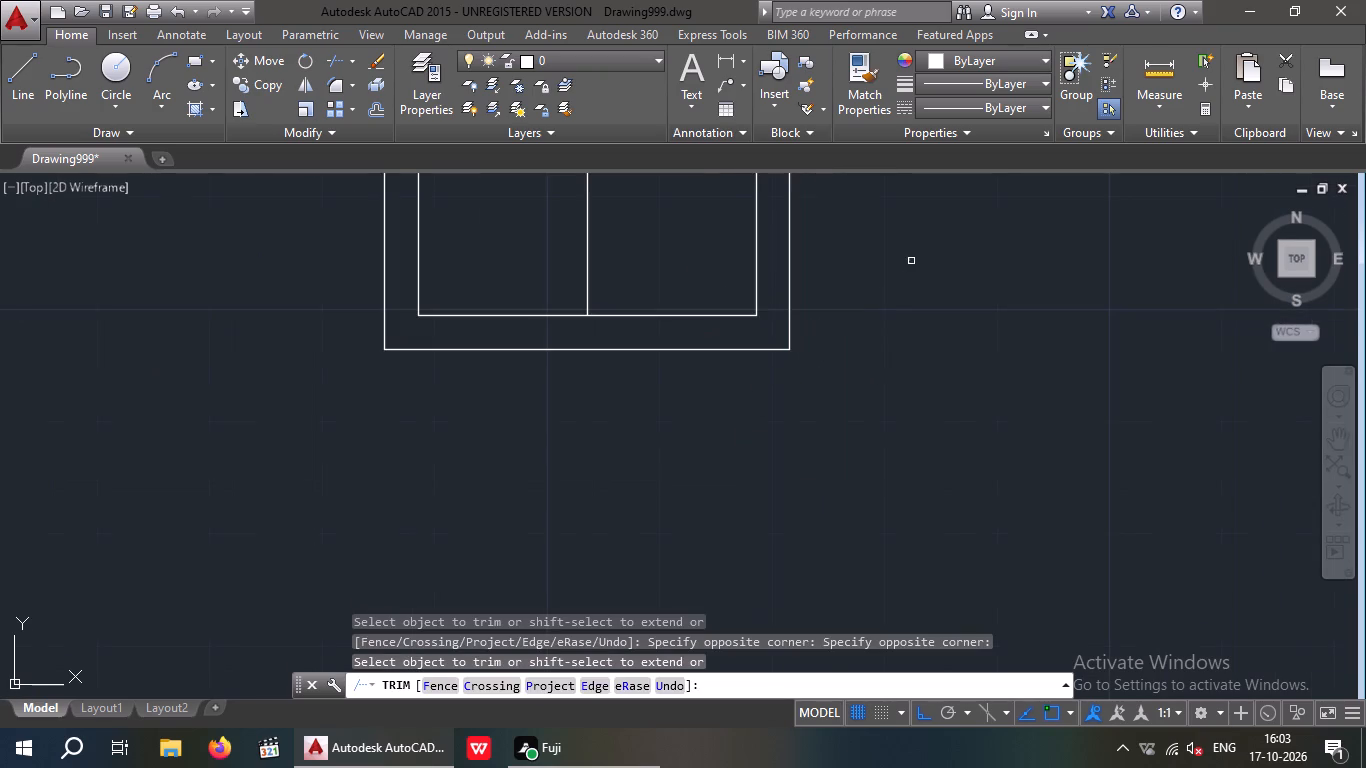
{"action": "middle_click_drag", "start_coordinate": [908, 301], "coordinate": [871, 460]}
{"action": "scroll", "coordinate": [879, 455], "scroll_direction": "down", "scroll_amount": 4}
{"action": "middle_click_drag", "start_coordinate": [916, 405], "coordinate": [898, 428]}
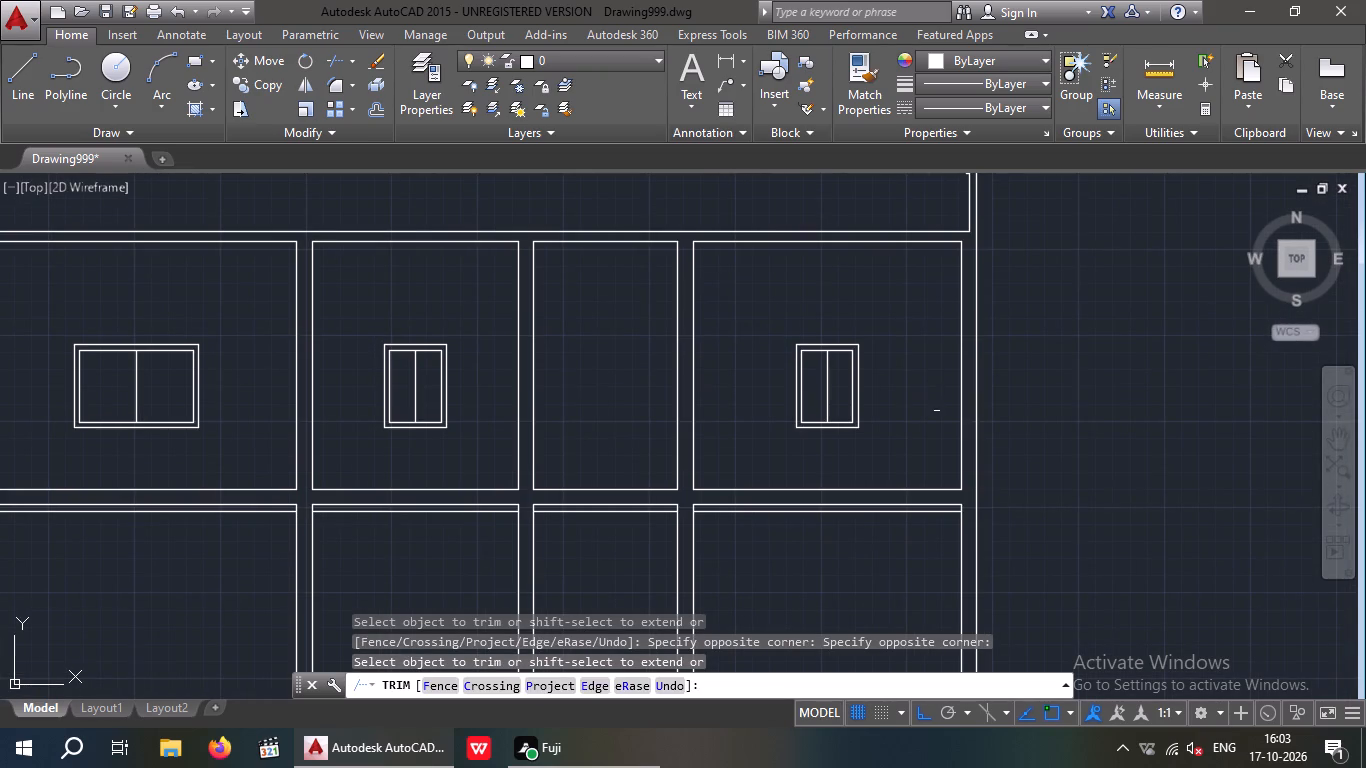
{"action": "key", "text": "Escape"}
{"action": "key", "text": "Escape"}
Start a line inside the left pane of the leftmost bay's window and toggle Ortho mode.
{"action": "scroll", "coordinate": [942, 404], "scroll_direction": "down", "scroll_amount": 2}
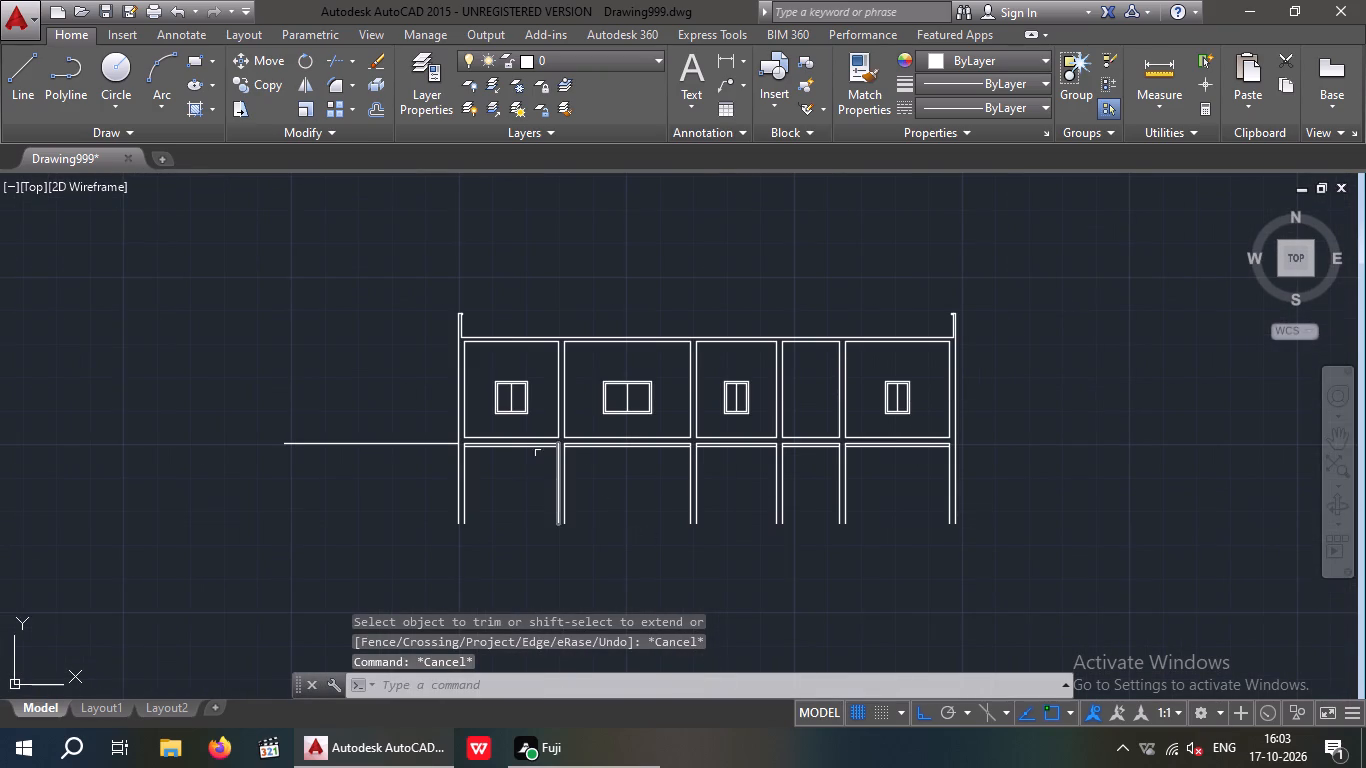
{"action": "scroll", "coordinate": [494, 446], "scroll_direction": "up", "scroll_amount": 5}
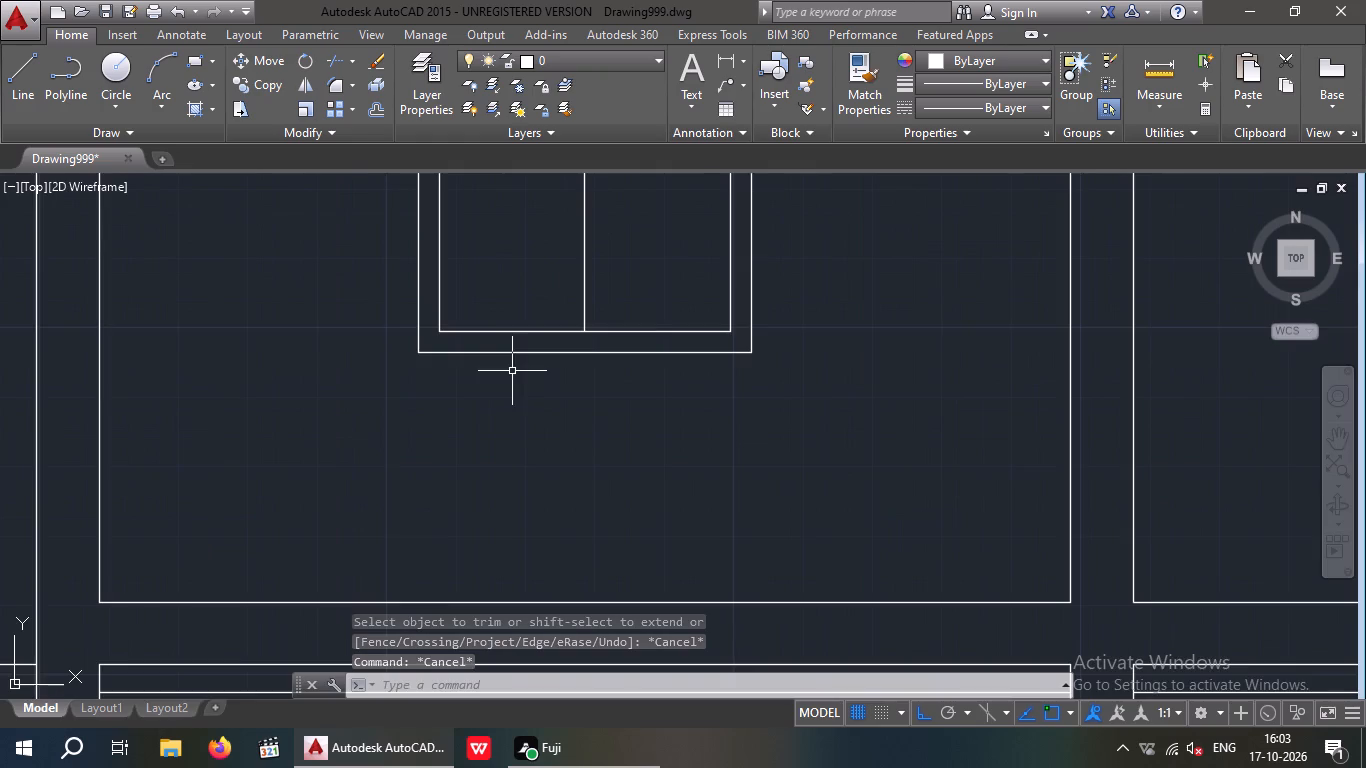
{"action": "middle_click_drag", "start_coordinate": [510, 419], "coordinate": [477, 513]}
{"action": "middle_click_drag", "start_coordinate": [504, 404], "coordinate": [462, 541]}
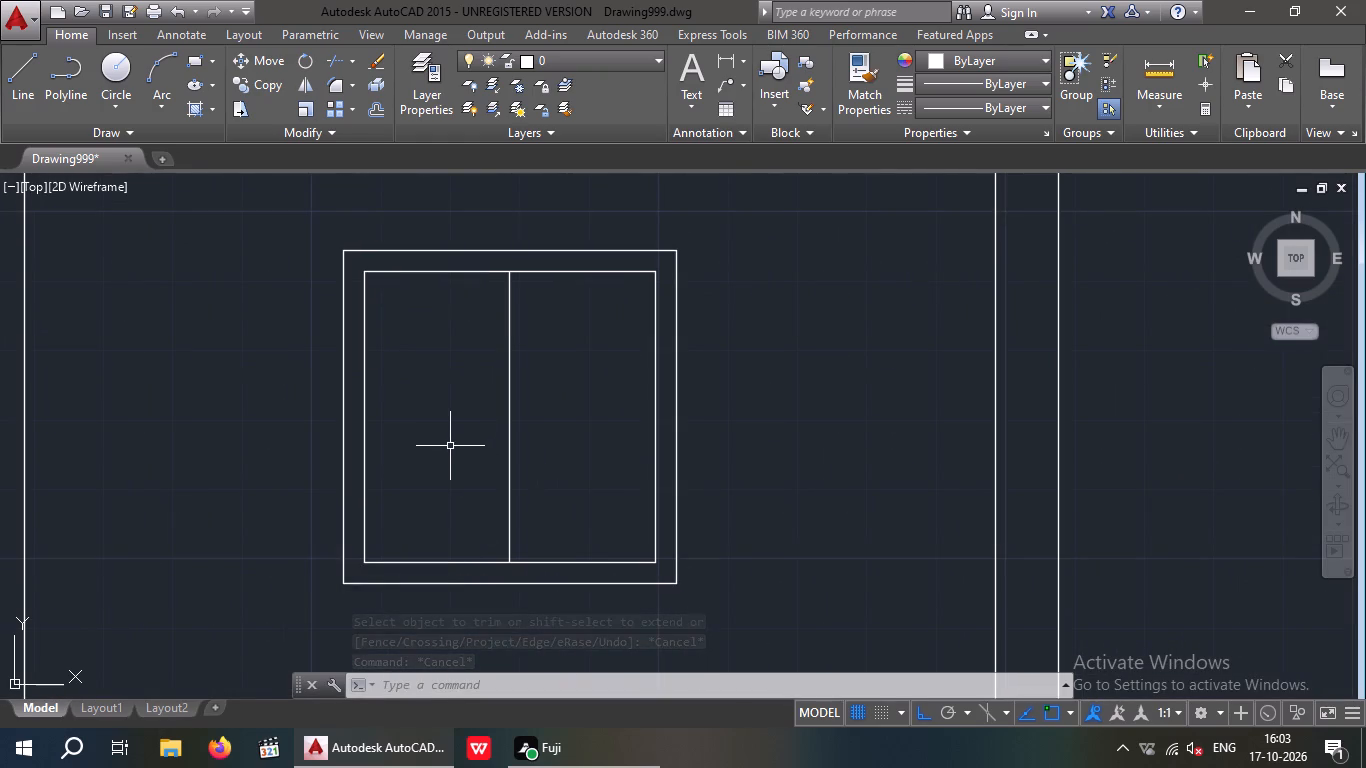
{"action": "key", "text": "l"}
{"action": "key", "text": "Return"}
{"action": "scroll", "coordinate": [407, 411], "scroll_direction": "up", "scroll_amount": 2}
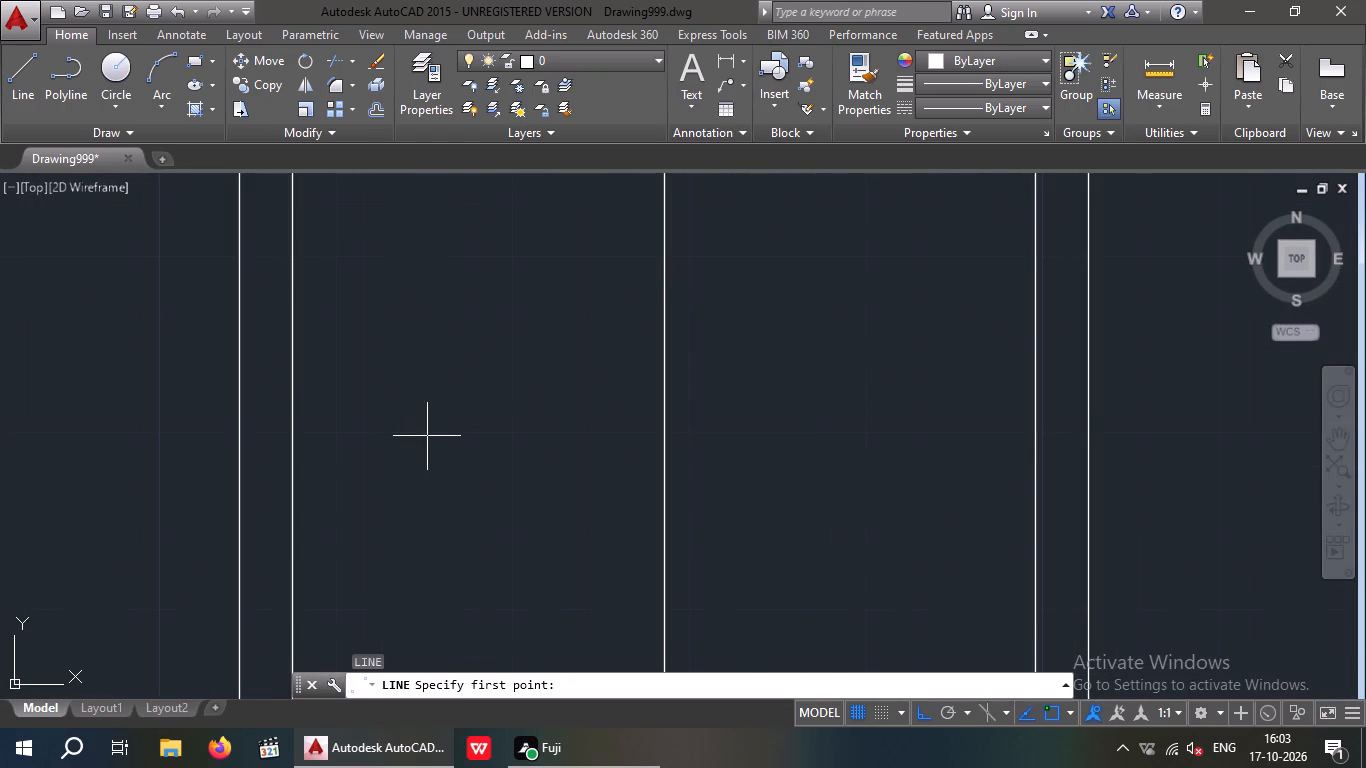
{"action": "scroll", "coordinate": [427, 437], "scroll_direction": "down", "scroll_amount": 2}
{"action": "left_click", "coordinate": [435, 442]}
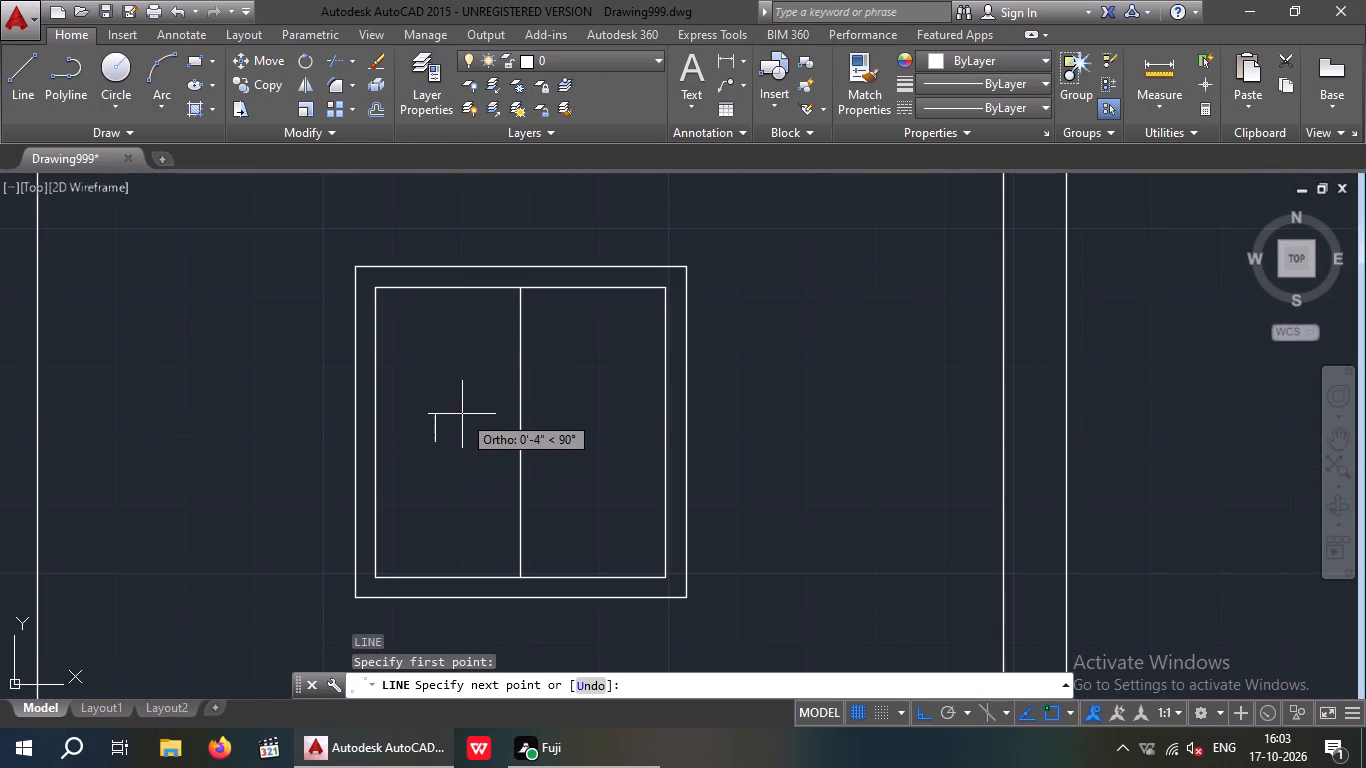
{"action": "key", "text": "F8"}
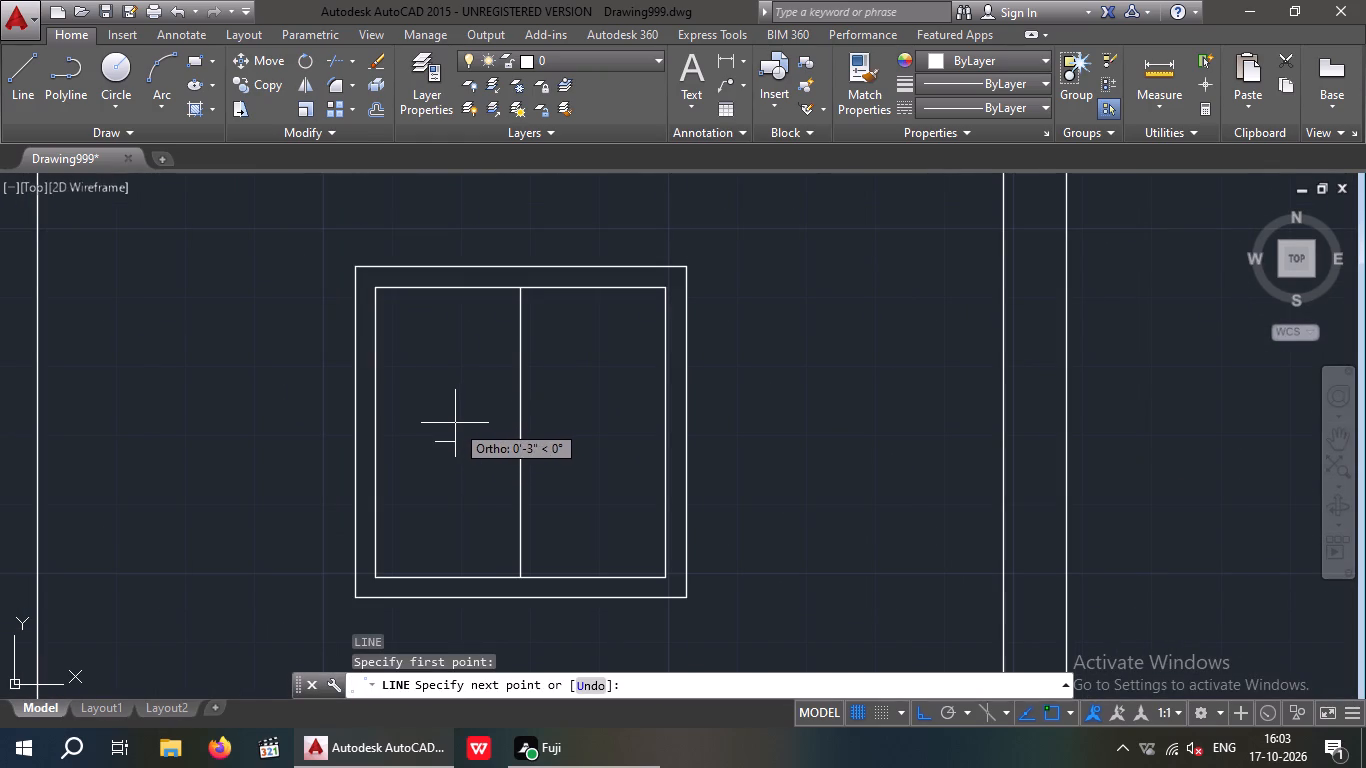